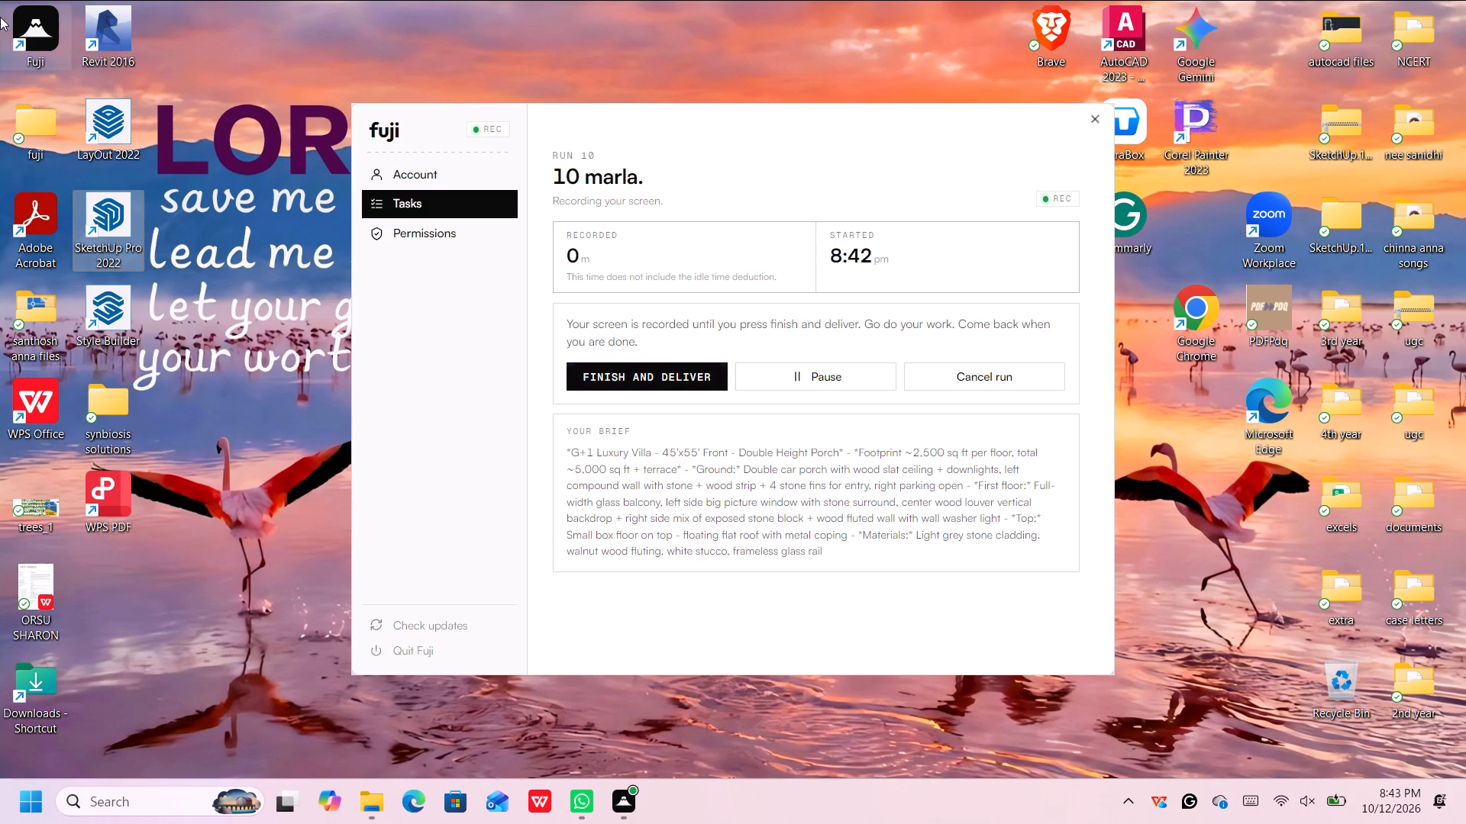
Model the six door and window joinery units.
Launch SketchUp Pro 2022 from the desktop.
{"action": "double_click", "coordinate": [130, 227]}
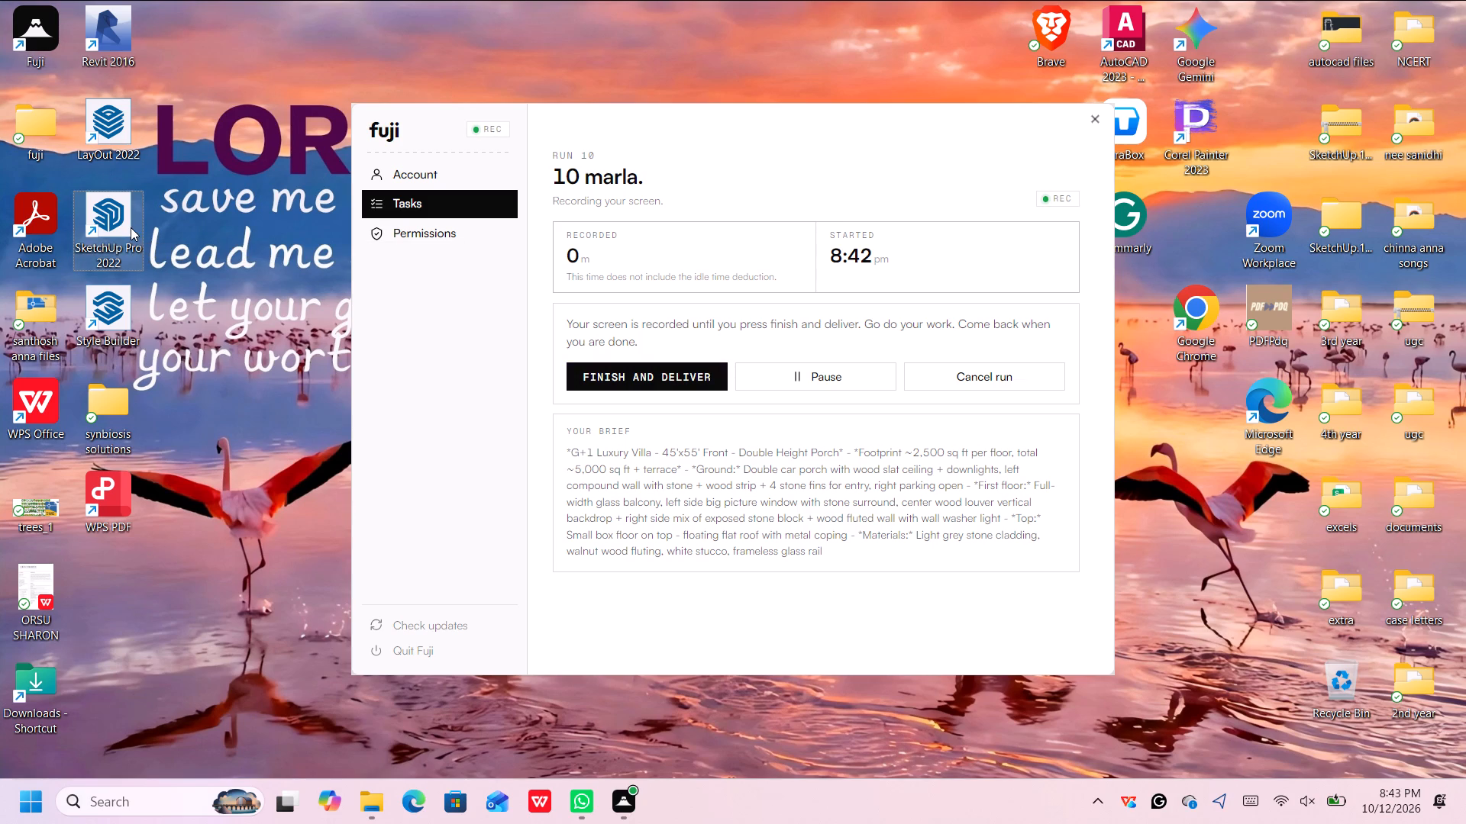
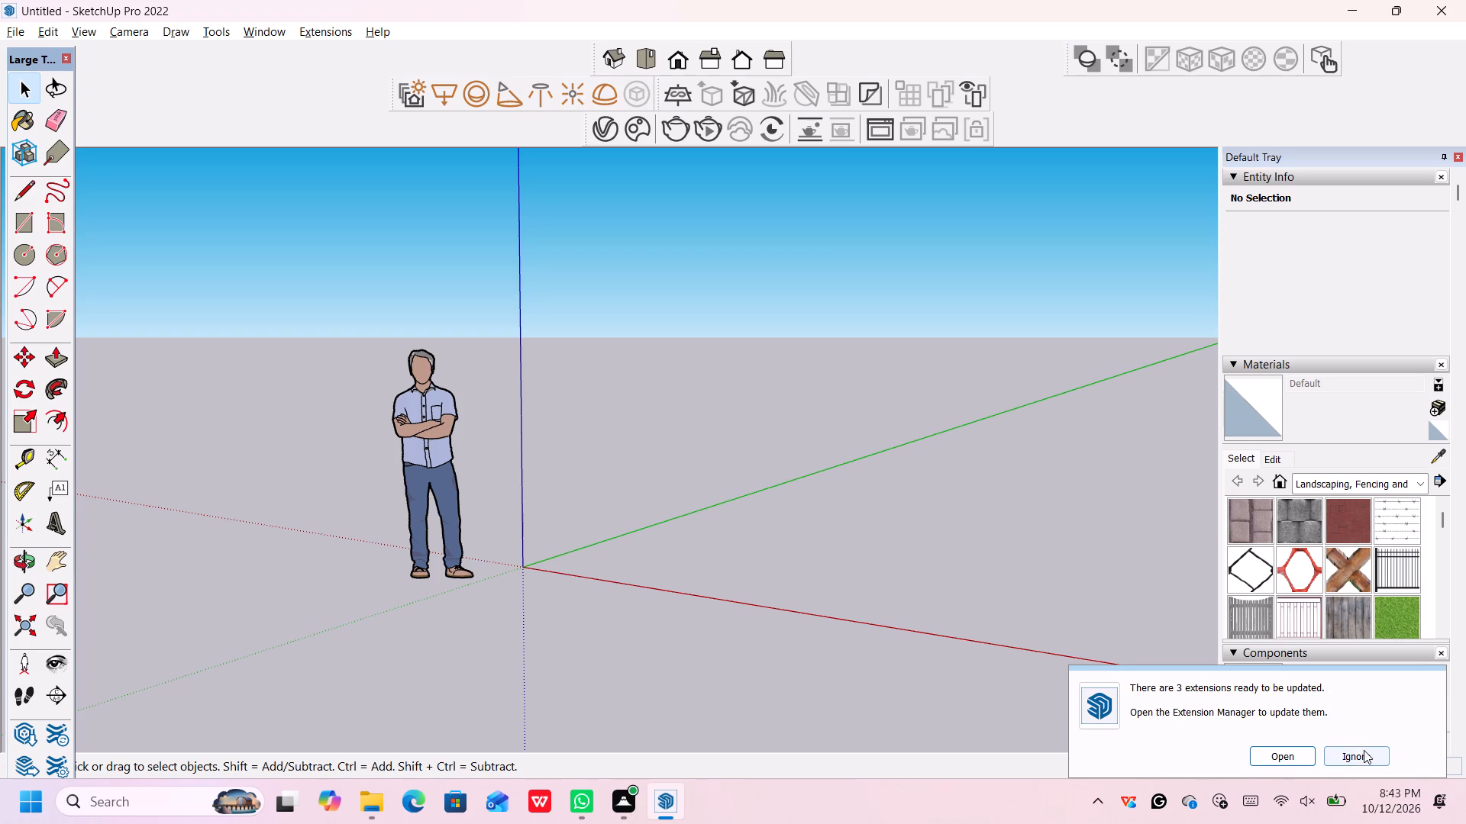
Open the Extension Manager from the notice about available extension updates.
{"action": "left_click", "coordinate": [1272, 756]}
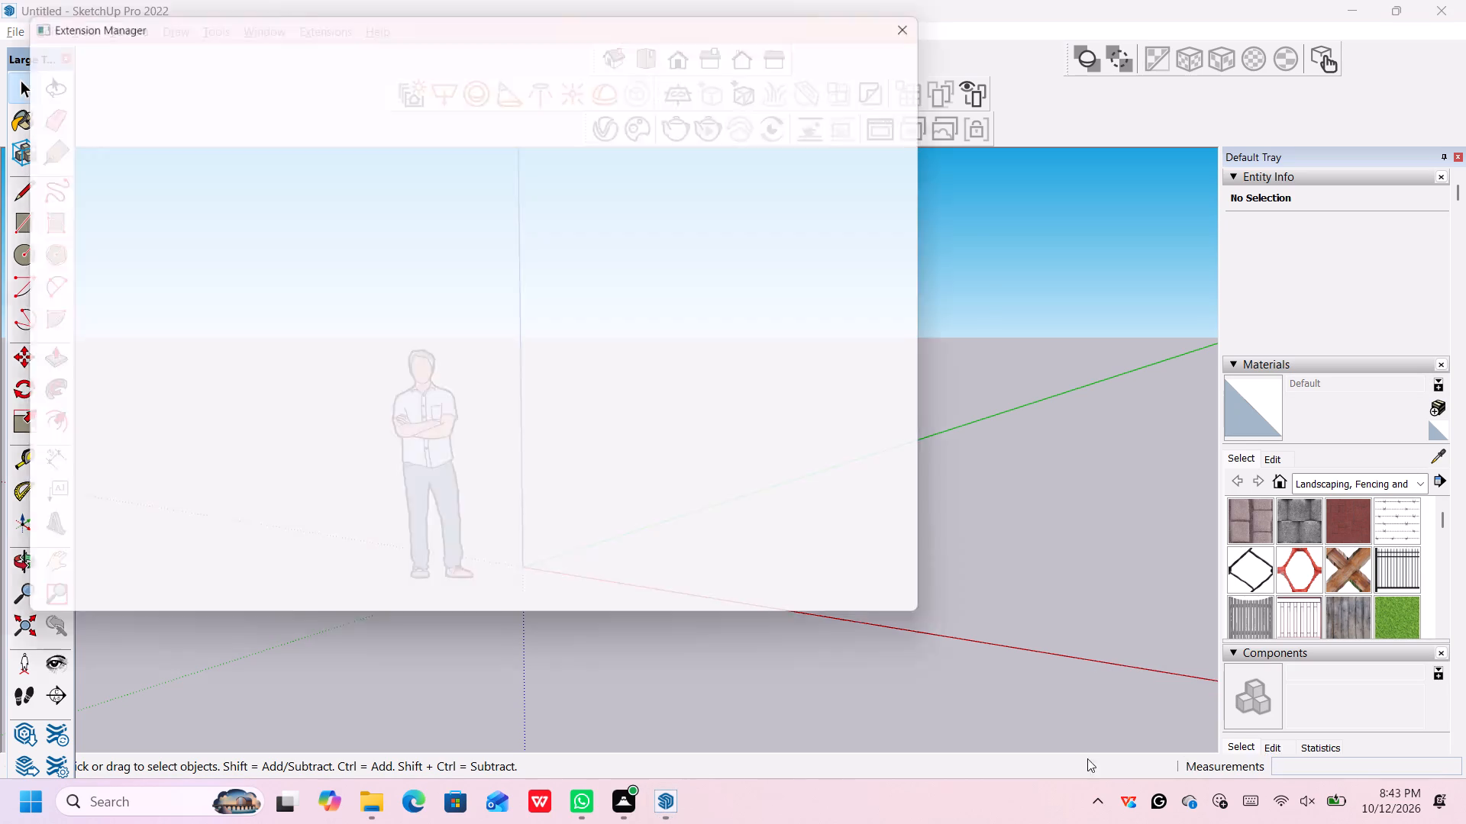
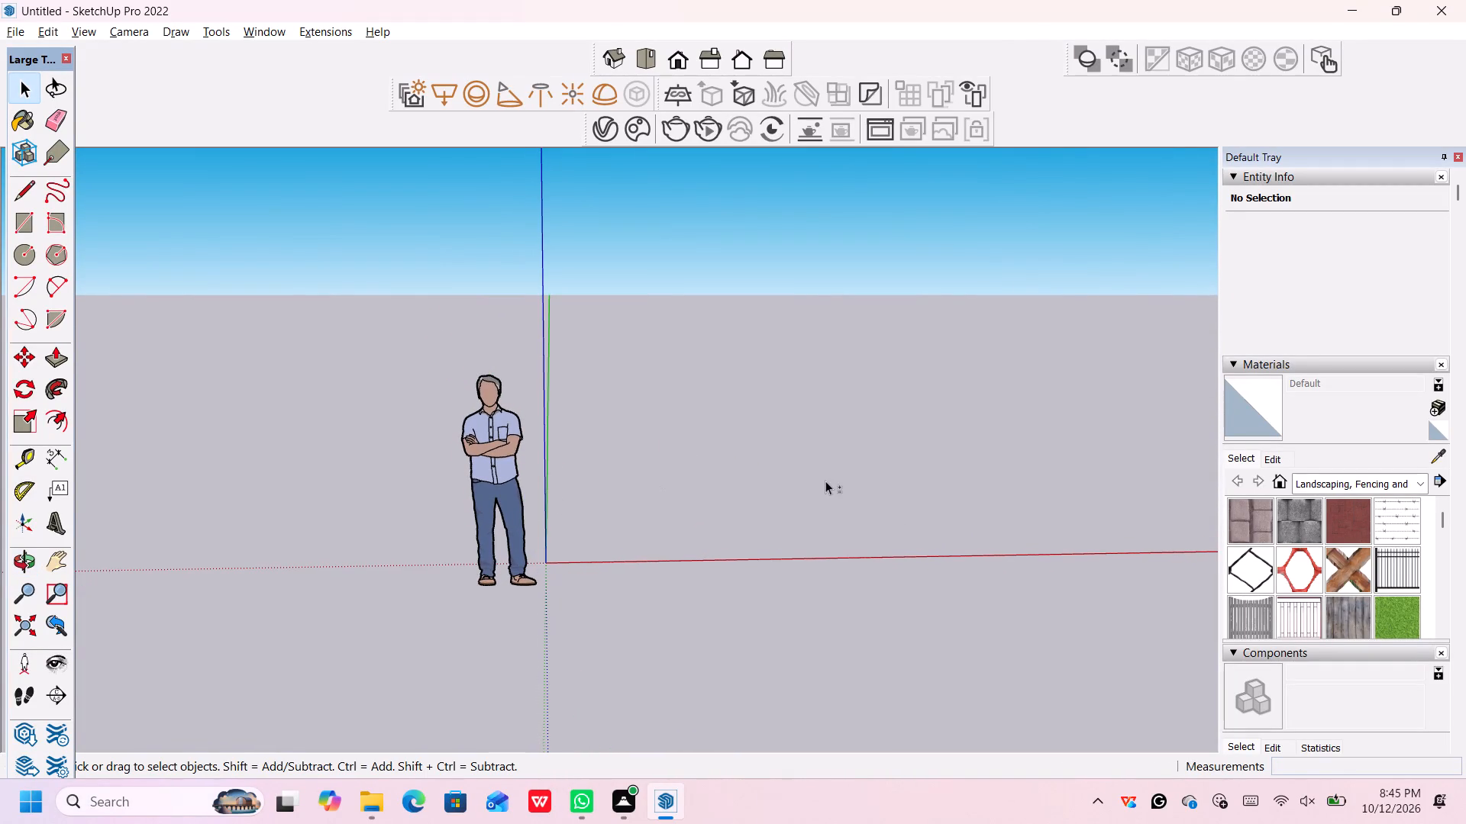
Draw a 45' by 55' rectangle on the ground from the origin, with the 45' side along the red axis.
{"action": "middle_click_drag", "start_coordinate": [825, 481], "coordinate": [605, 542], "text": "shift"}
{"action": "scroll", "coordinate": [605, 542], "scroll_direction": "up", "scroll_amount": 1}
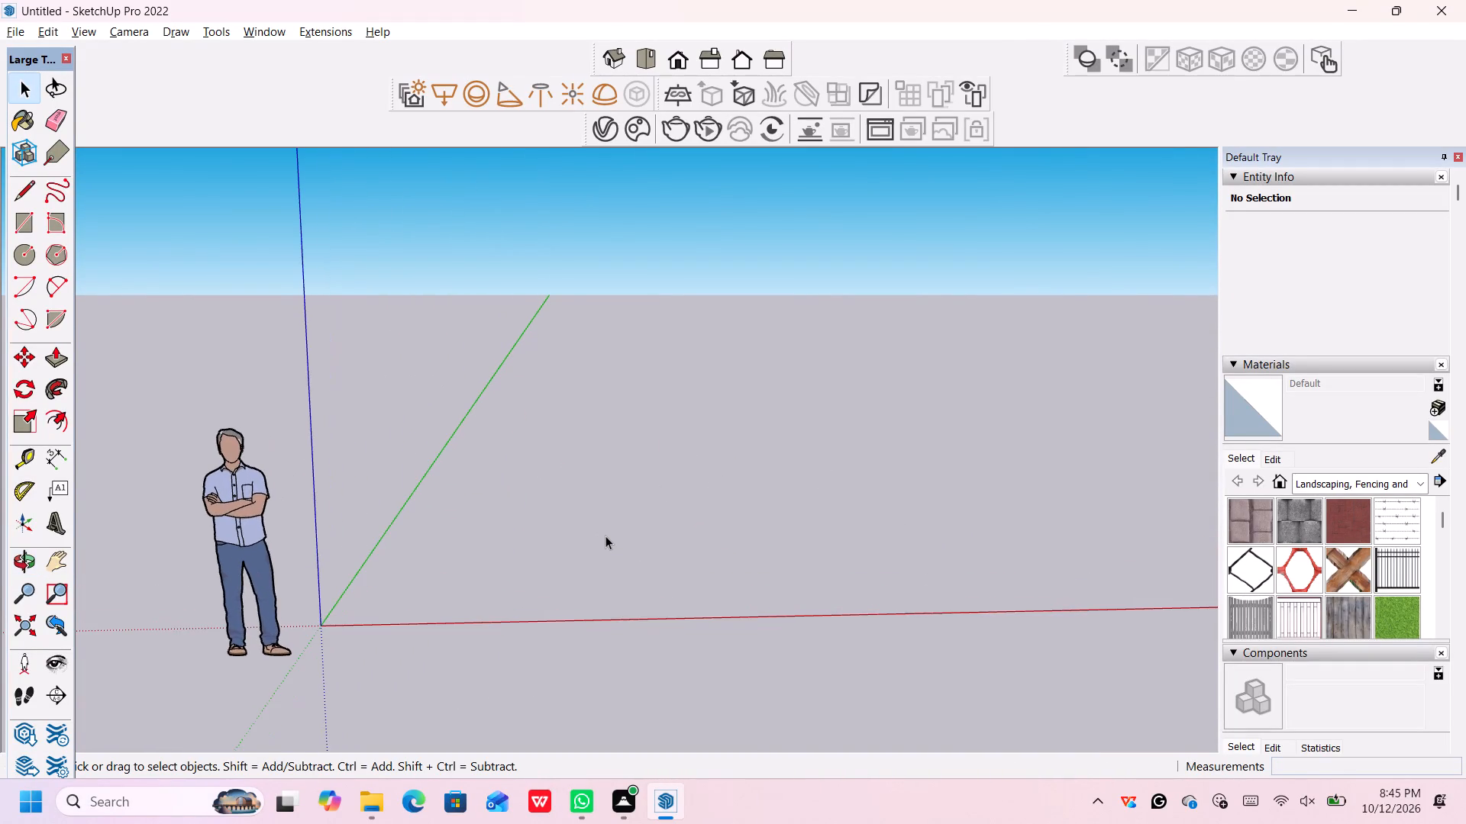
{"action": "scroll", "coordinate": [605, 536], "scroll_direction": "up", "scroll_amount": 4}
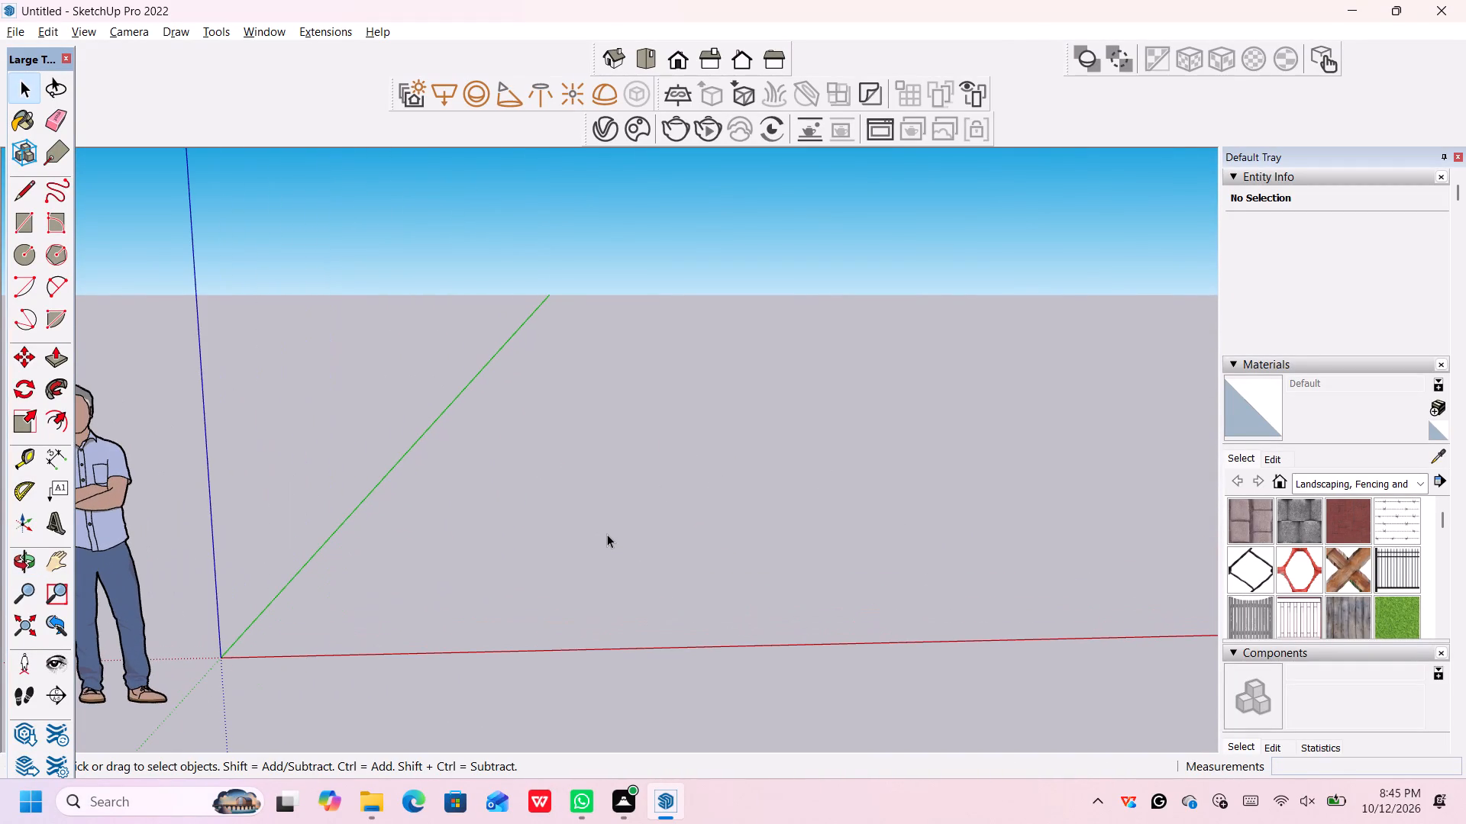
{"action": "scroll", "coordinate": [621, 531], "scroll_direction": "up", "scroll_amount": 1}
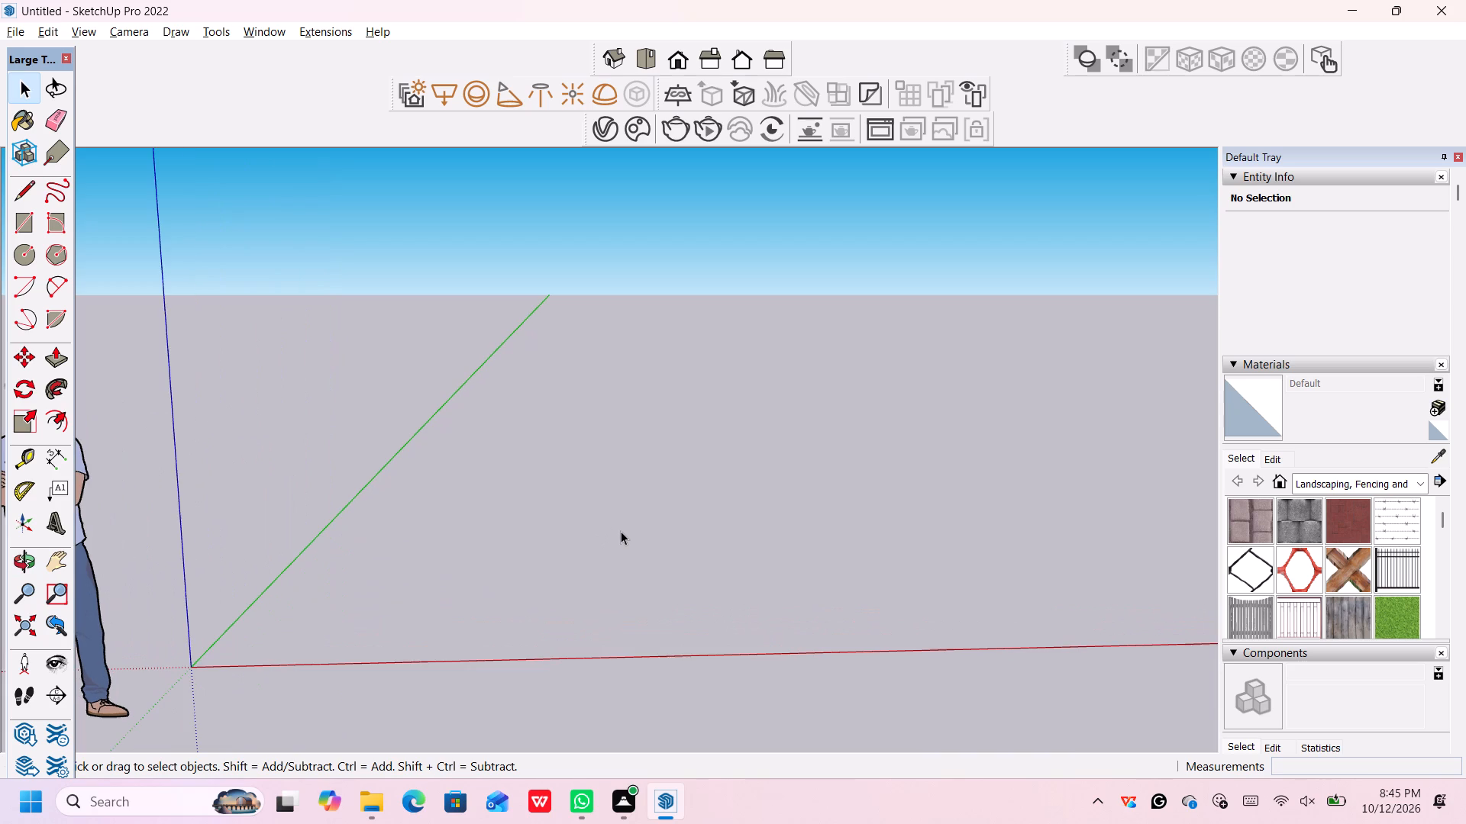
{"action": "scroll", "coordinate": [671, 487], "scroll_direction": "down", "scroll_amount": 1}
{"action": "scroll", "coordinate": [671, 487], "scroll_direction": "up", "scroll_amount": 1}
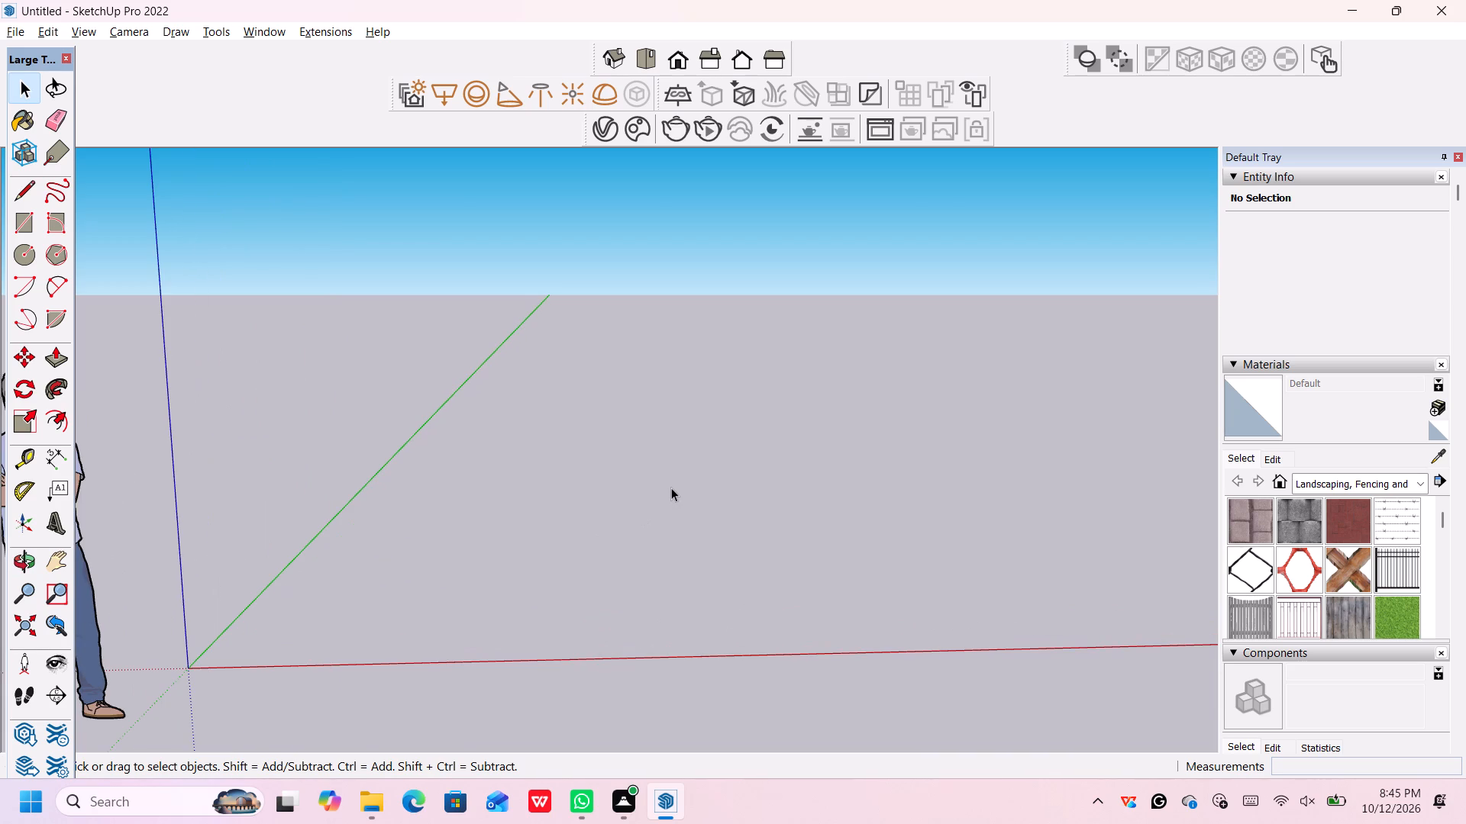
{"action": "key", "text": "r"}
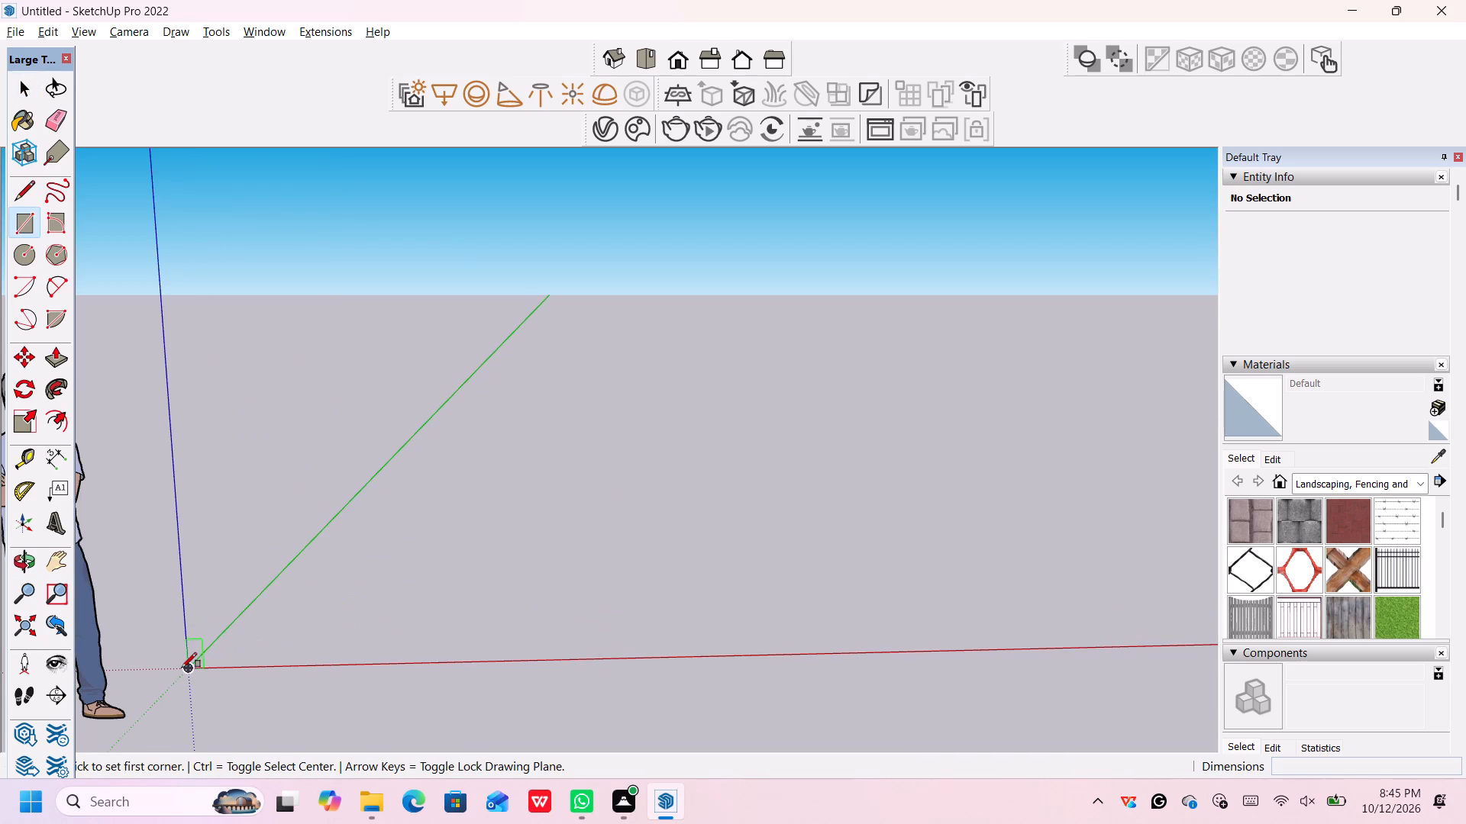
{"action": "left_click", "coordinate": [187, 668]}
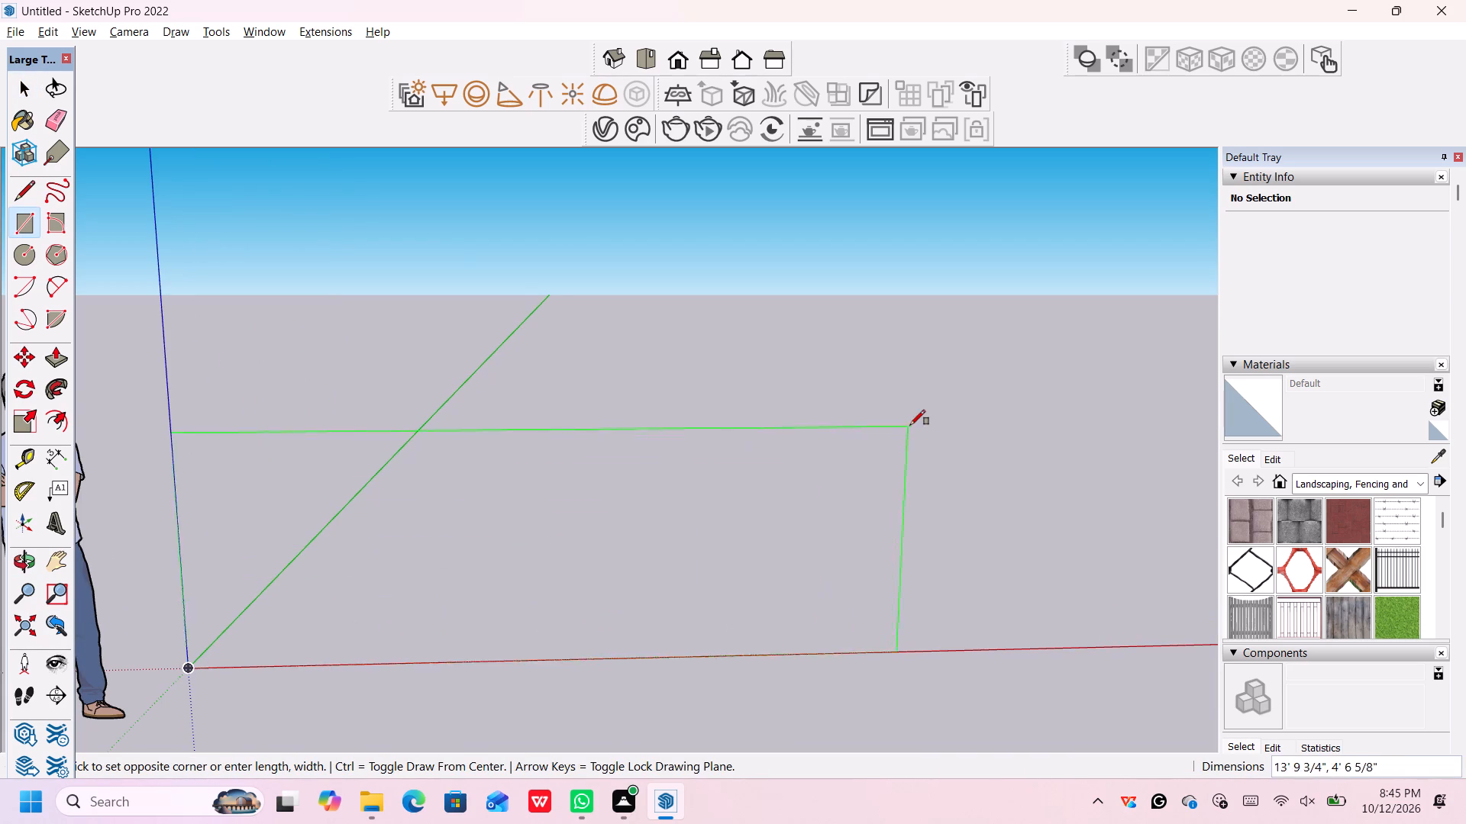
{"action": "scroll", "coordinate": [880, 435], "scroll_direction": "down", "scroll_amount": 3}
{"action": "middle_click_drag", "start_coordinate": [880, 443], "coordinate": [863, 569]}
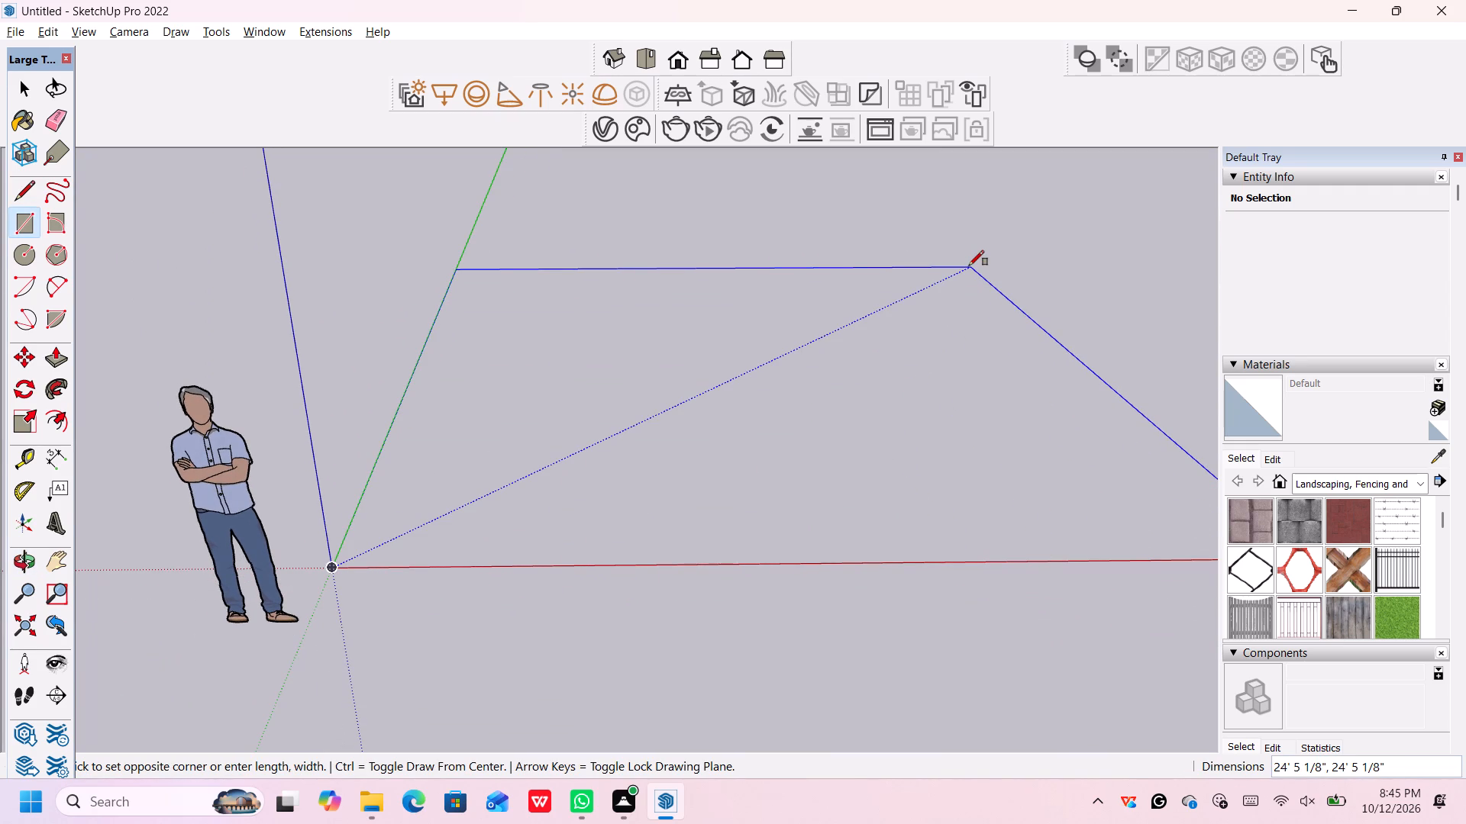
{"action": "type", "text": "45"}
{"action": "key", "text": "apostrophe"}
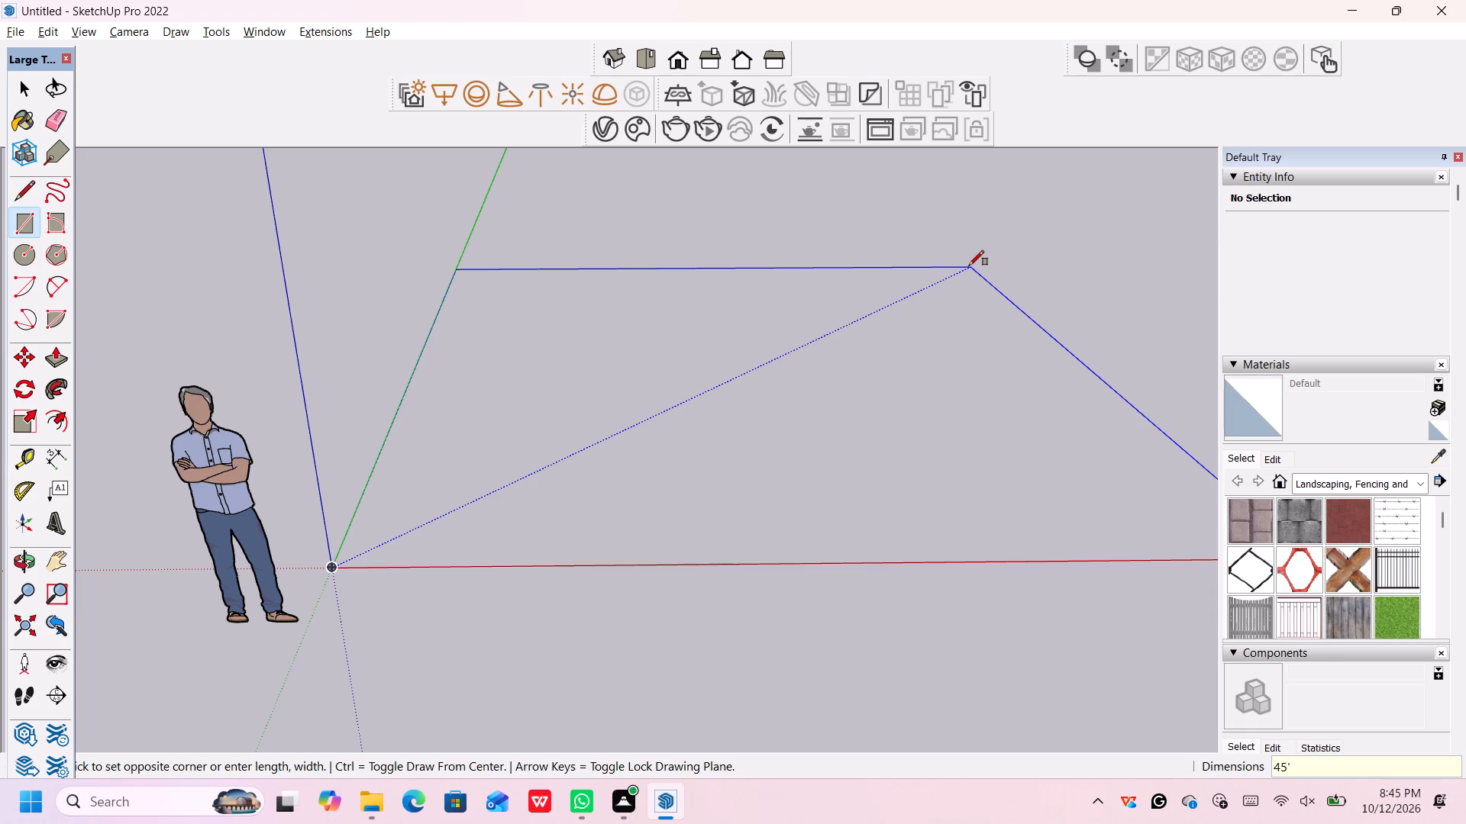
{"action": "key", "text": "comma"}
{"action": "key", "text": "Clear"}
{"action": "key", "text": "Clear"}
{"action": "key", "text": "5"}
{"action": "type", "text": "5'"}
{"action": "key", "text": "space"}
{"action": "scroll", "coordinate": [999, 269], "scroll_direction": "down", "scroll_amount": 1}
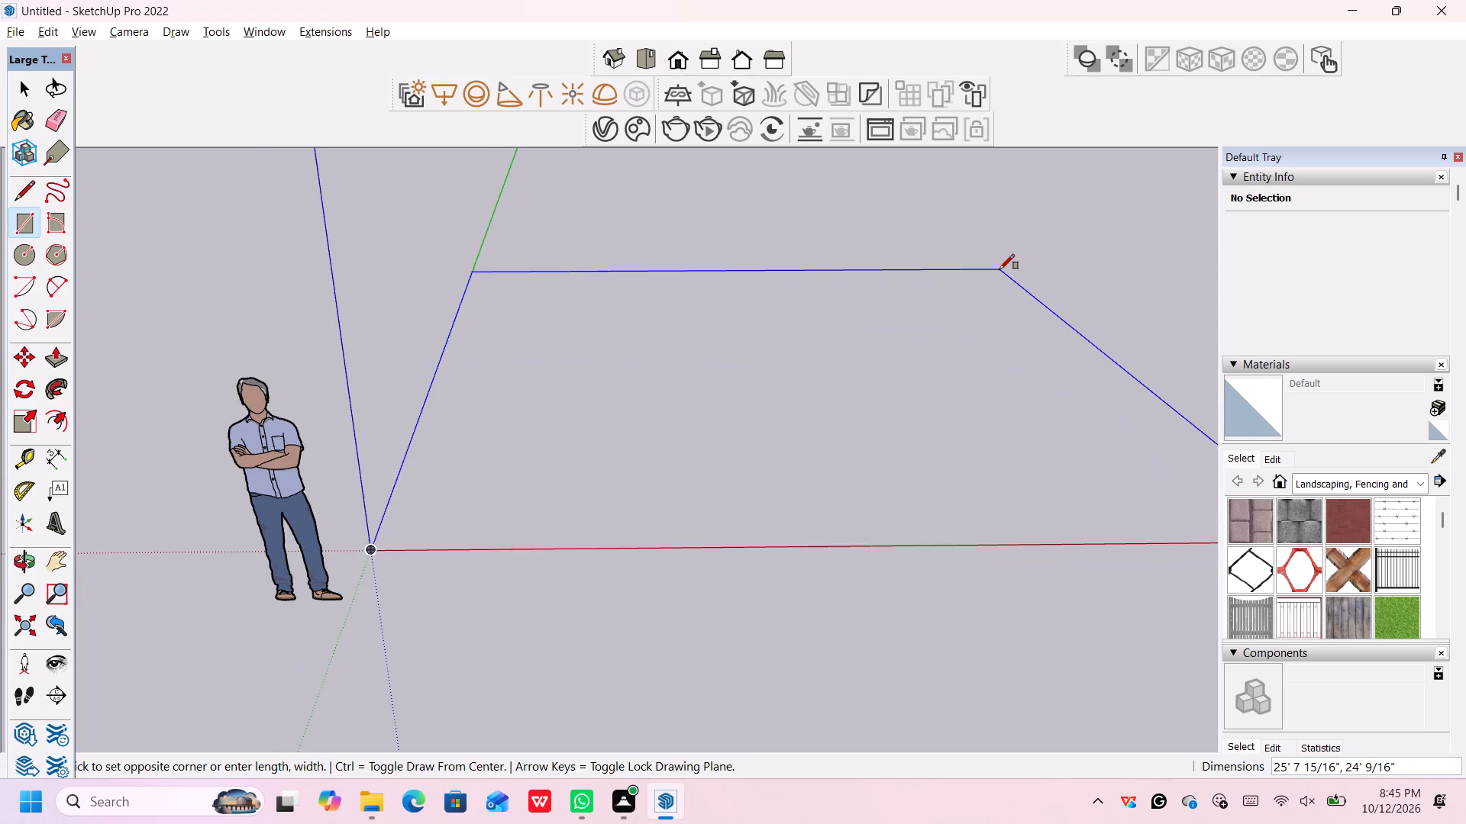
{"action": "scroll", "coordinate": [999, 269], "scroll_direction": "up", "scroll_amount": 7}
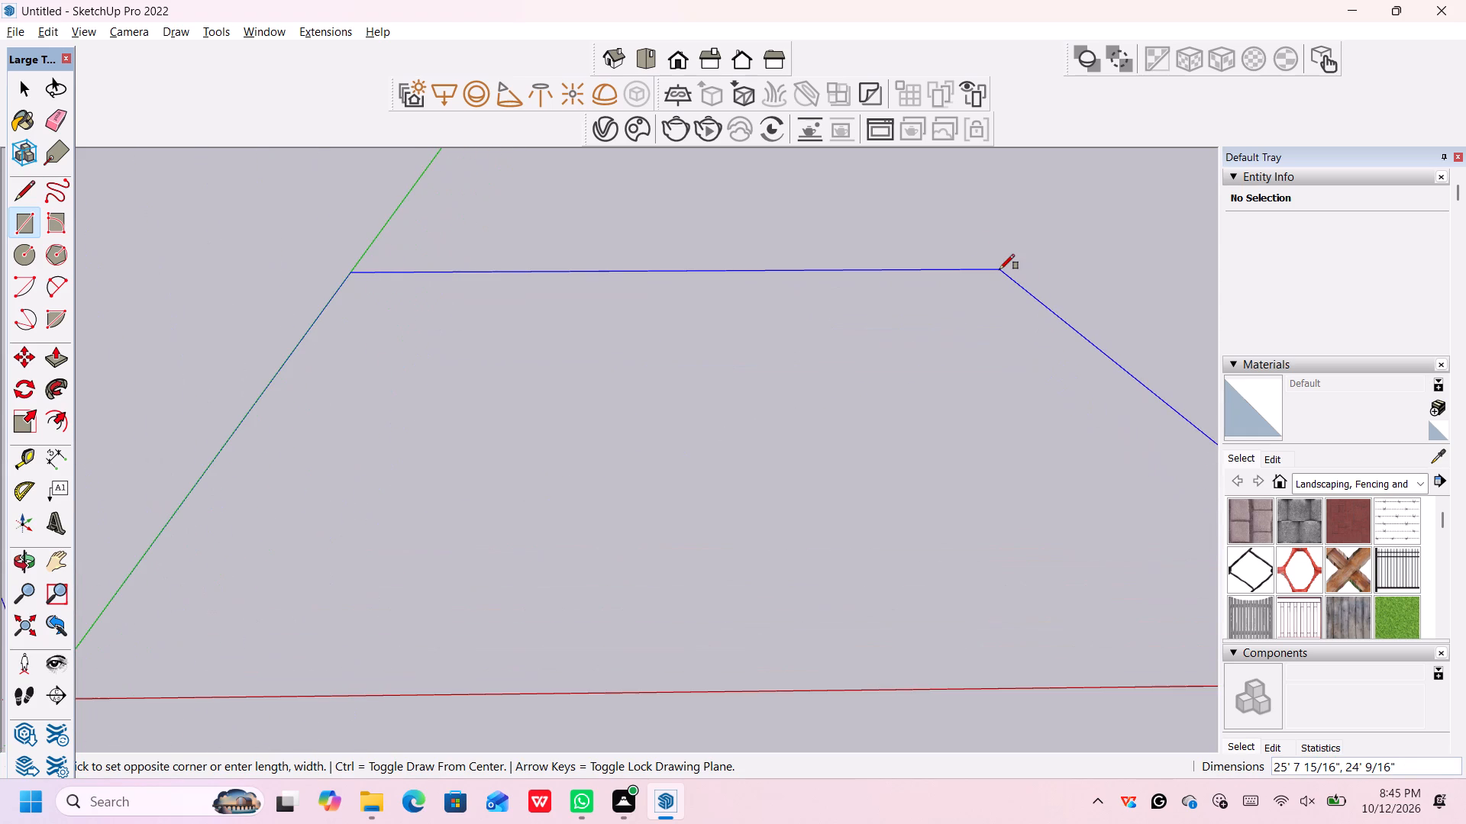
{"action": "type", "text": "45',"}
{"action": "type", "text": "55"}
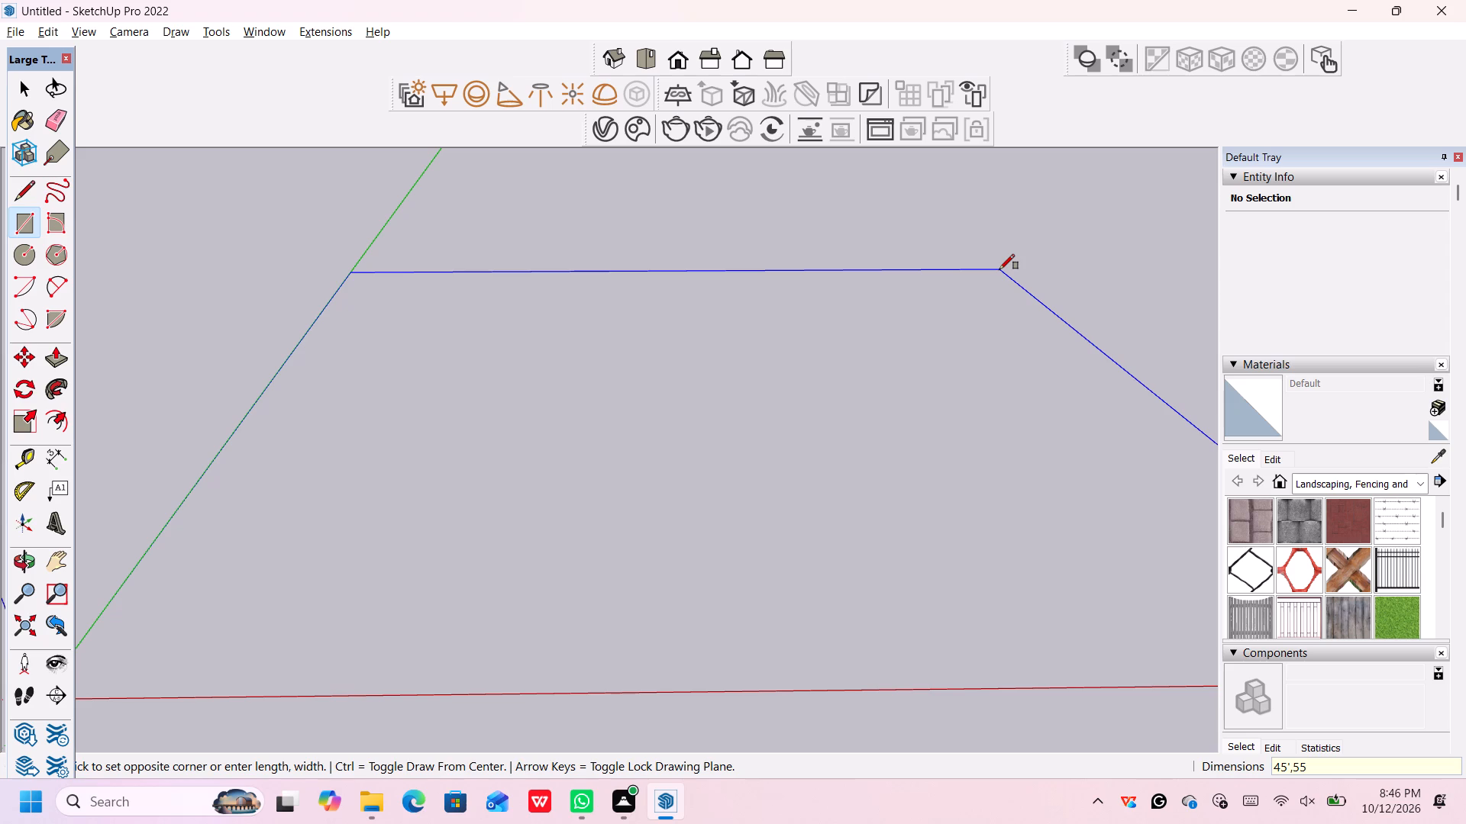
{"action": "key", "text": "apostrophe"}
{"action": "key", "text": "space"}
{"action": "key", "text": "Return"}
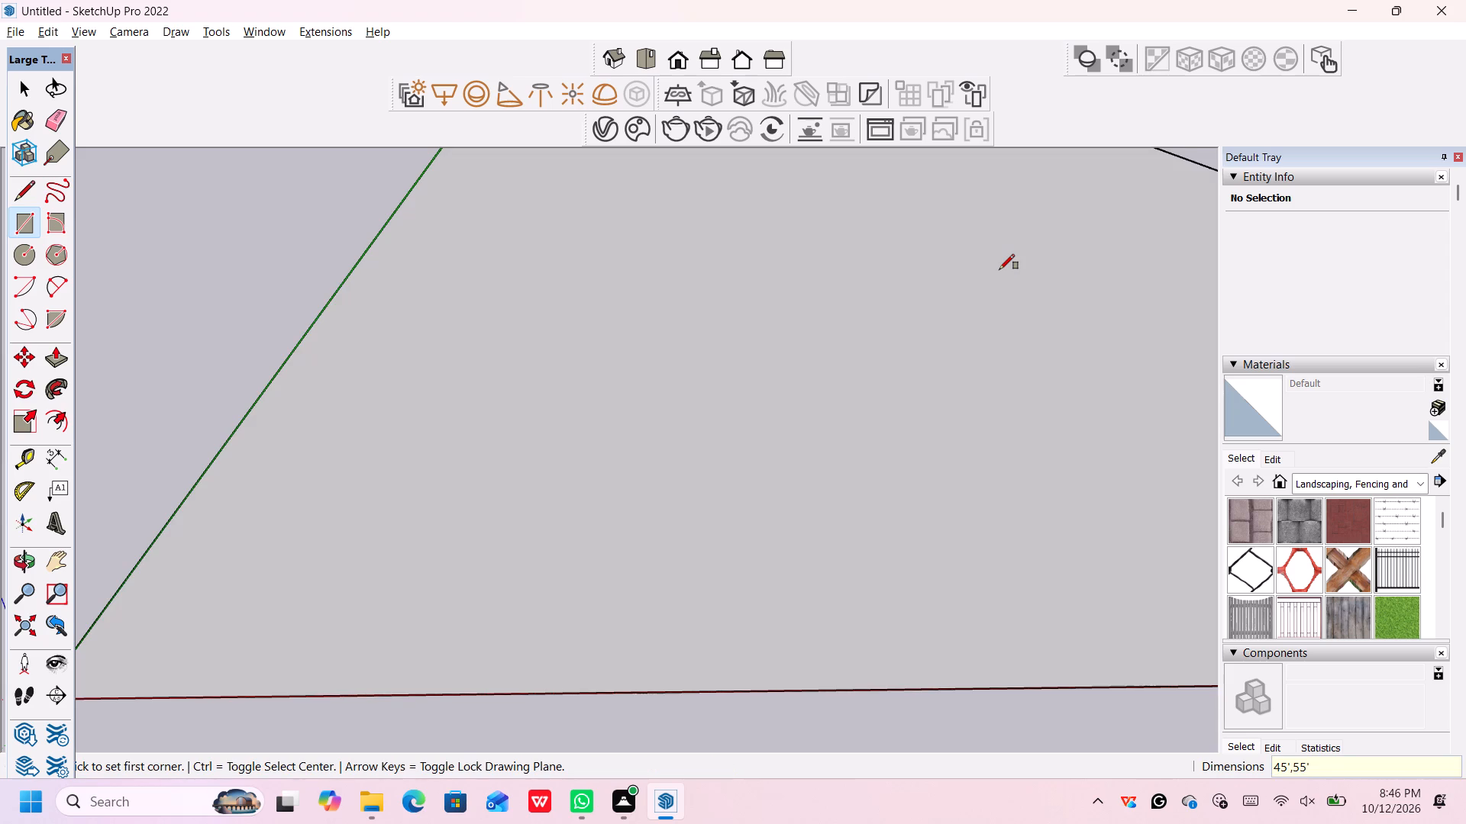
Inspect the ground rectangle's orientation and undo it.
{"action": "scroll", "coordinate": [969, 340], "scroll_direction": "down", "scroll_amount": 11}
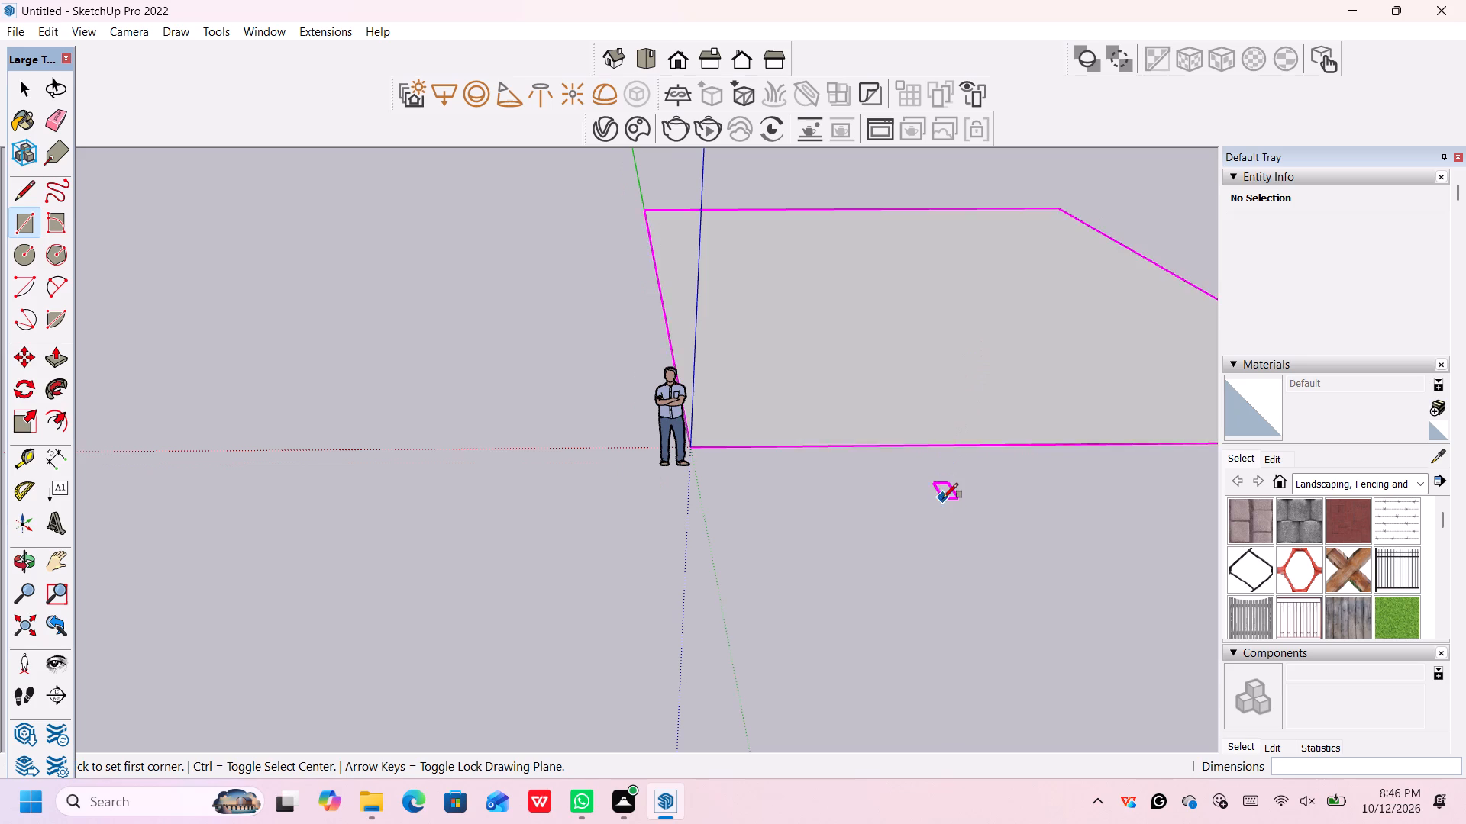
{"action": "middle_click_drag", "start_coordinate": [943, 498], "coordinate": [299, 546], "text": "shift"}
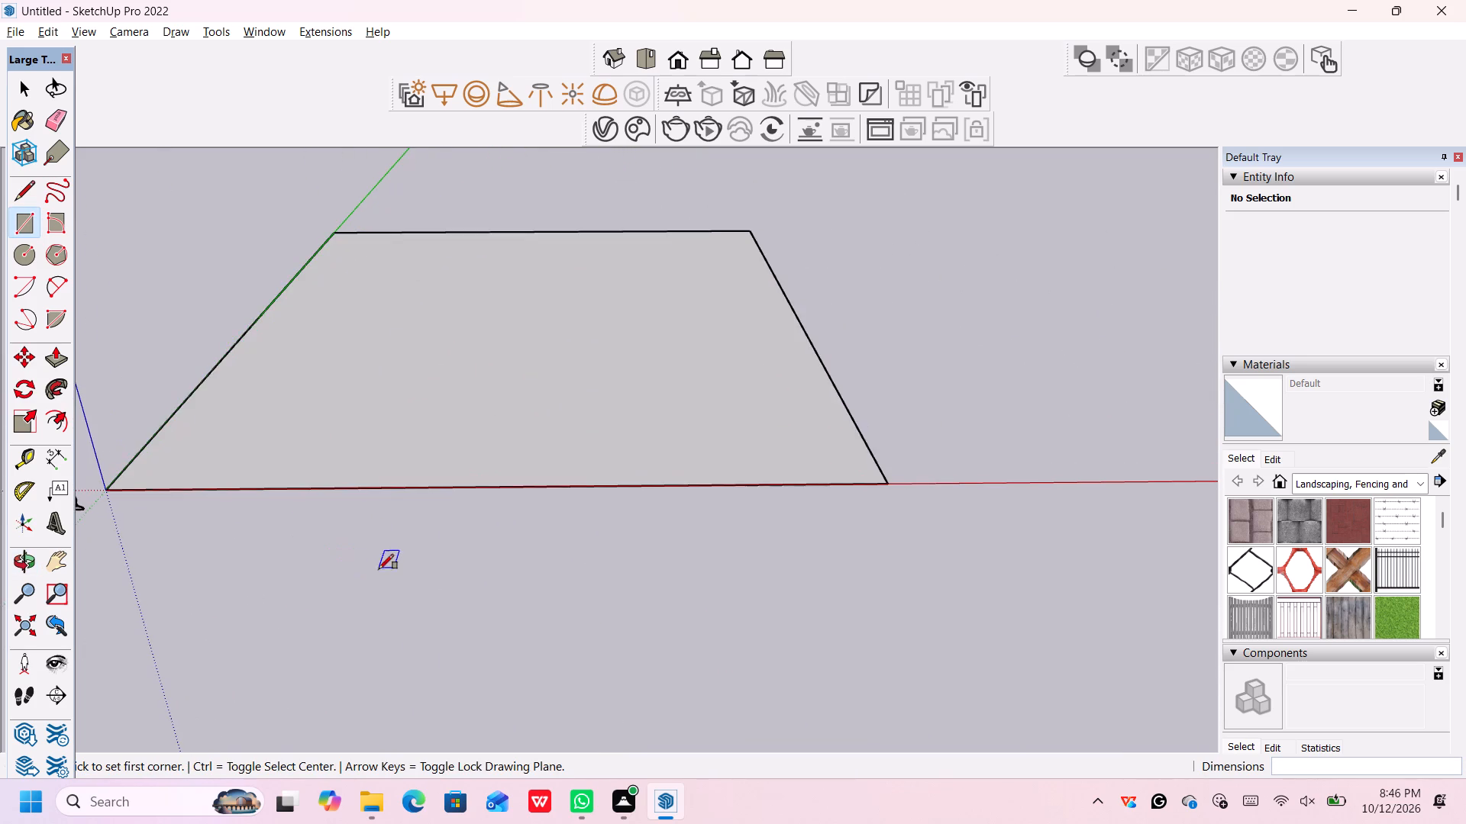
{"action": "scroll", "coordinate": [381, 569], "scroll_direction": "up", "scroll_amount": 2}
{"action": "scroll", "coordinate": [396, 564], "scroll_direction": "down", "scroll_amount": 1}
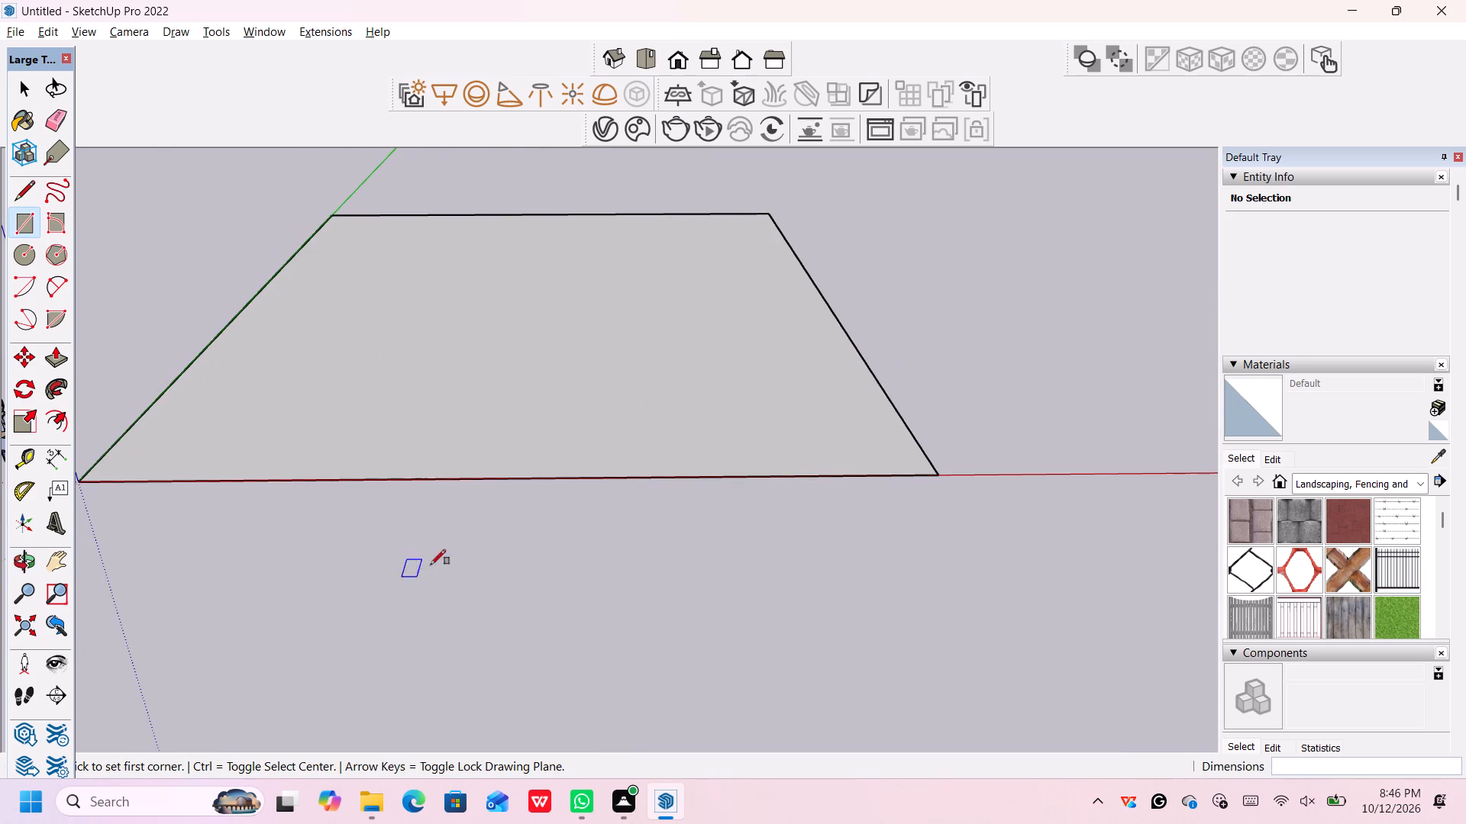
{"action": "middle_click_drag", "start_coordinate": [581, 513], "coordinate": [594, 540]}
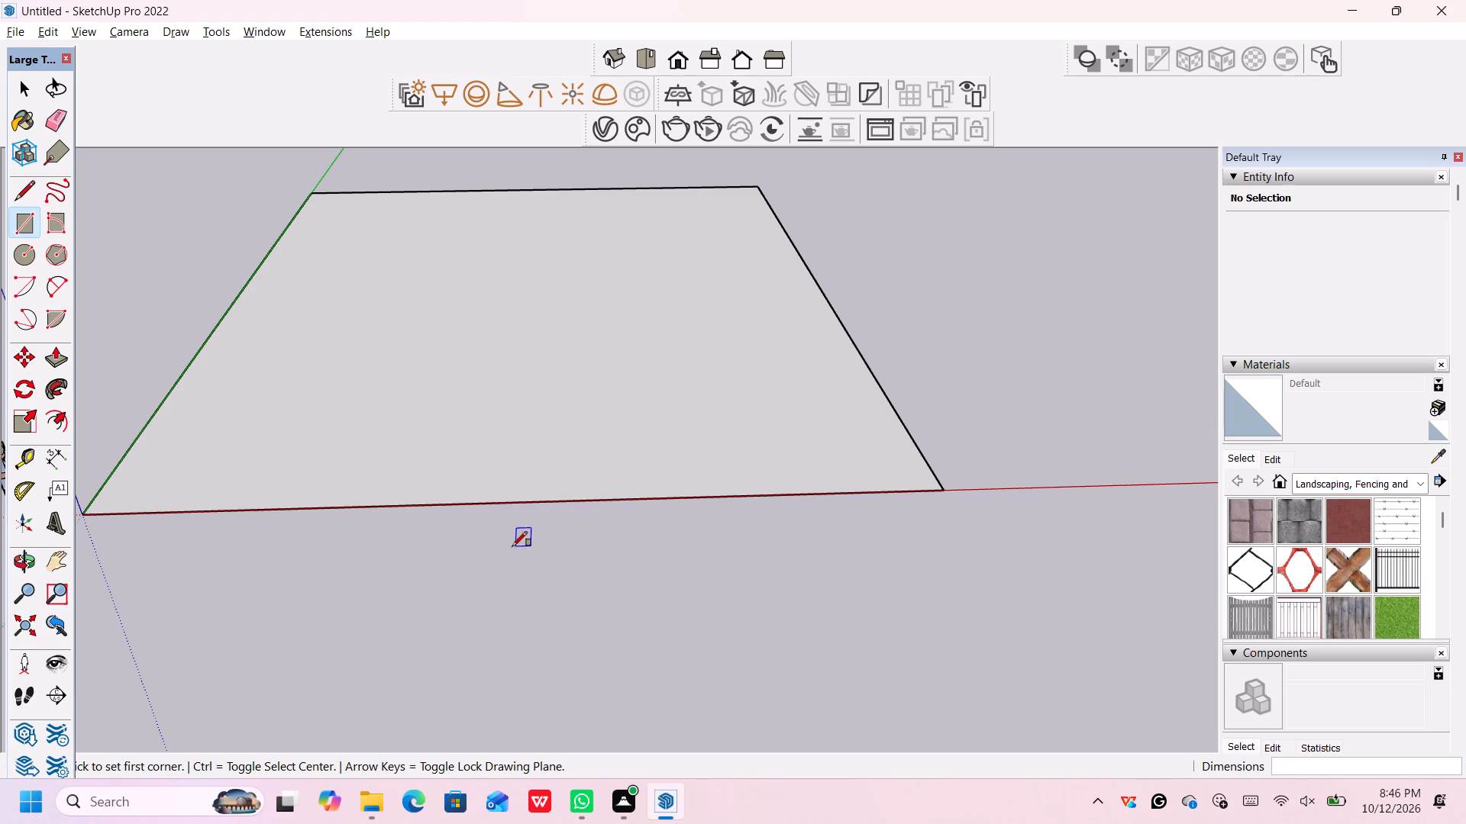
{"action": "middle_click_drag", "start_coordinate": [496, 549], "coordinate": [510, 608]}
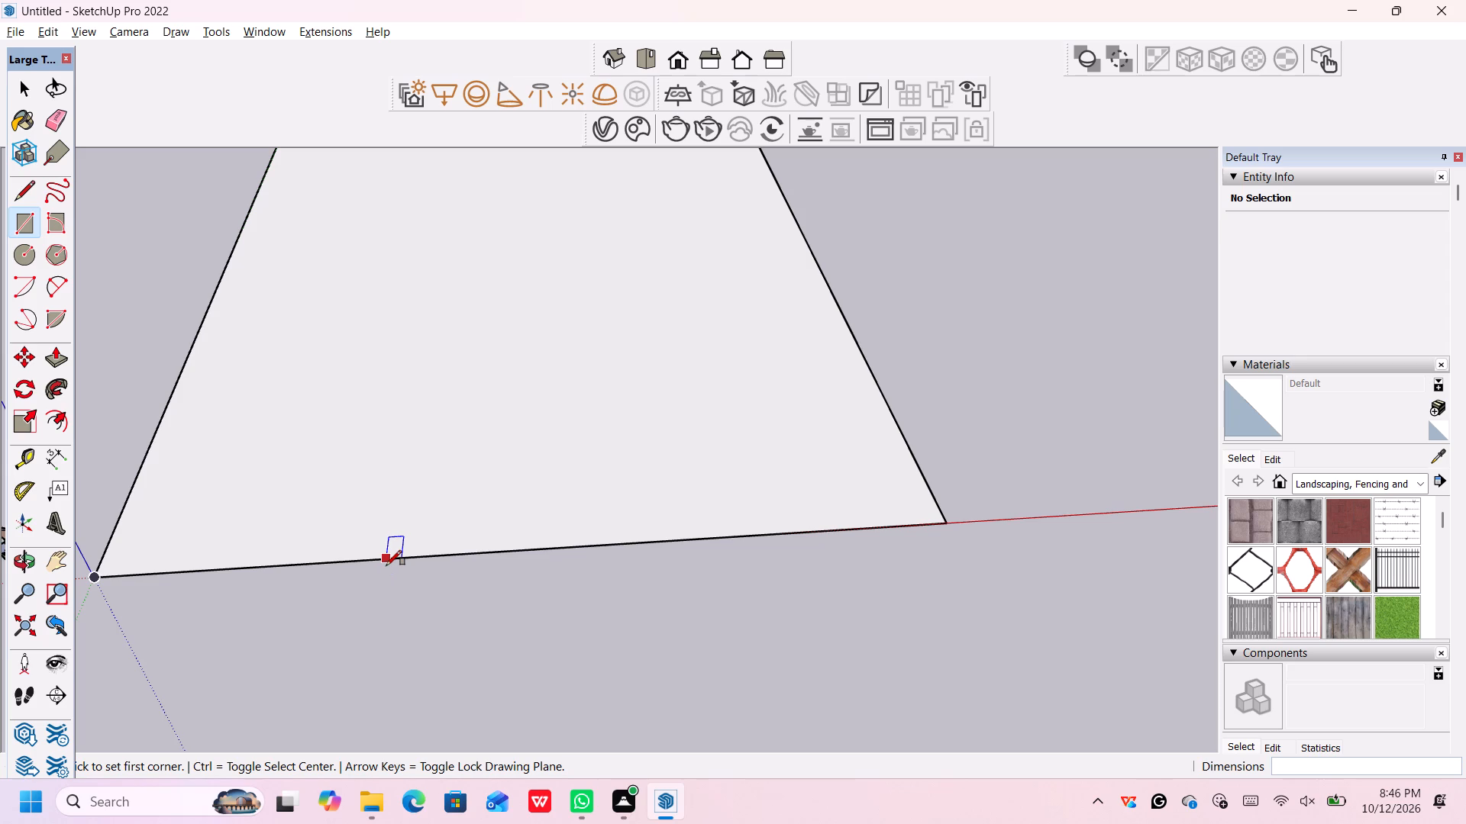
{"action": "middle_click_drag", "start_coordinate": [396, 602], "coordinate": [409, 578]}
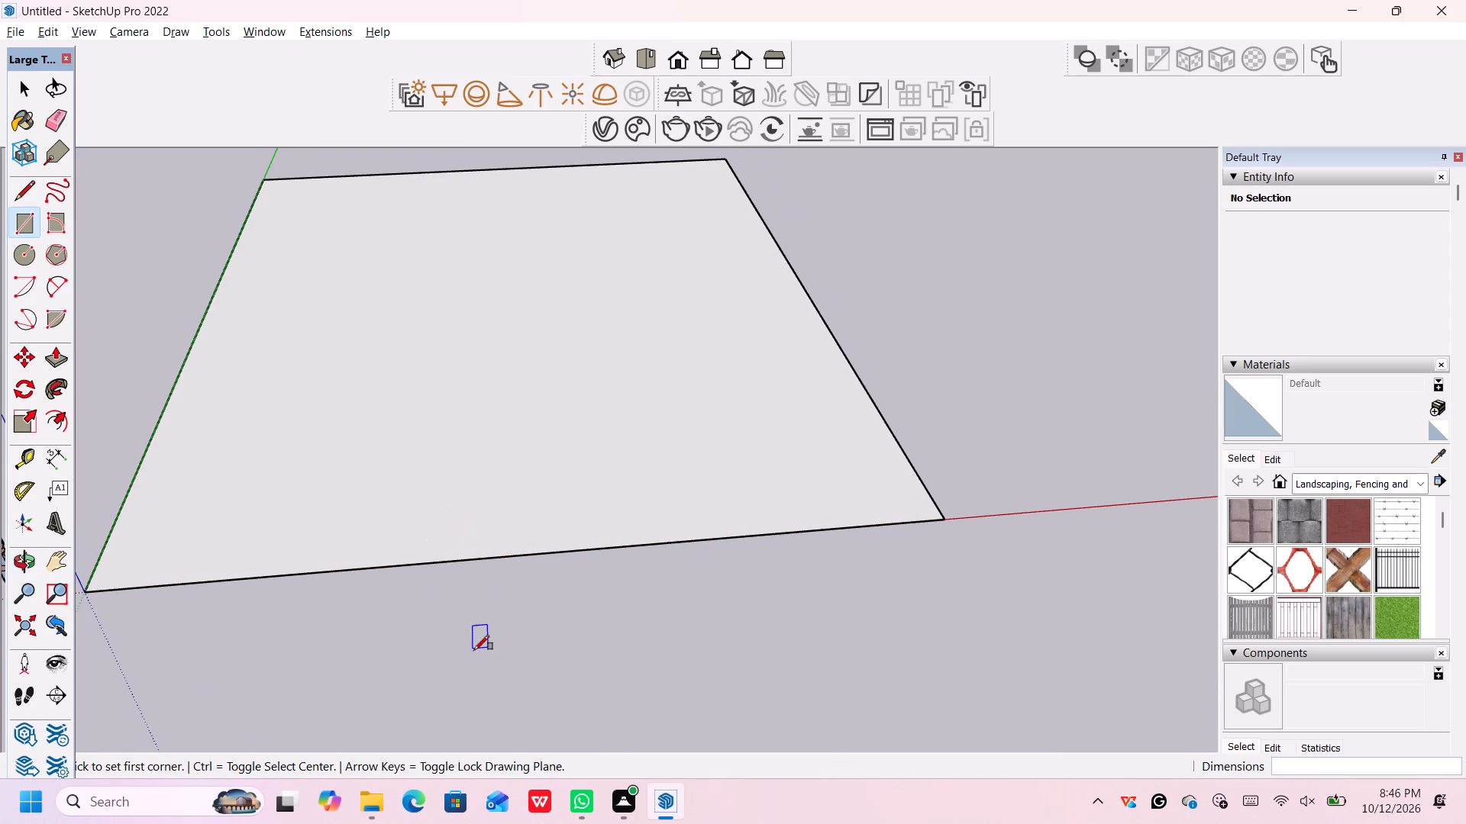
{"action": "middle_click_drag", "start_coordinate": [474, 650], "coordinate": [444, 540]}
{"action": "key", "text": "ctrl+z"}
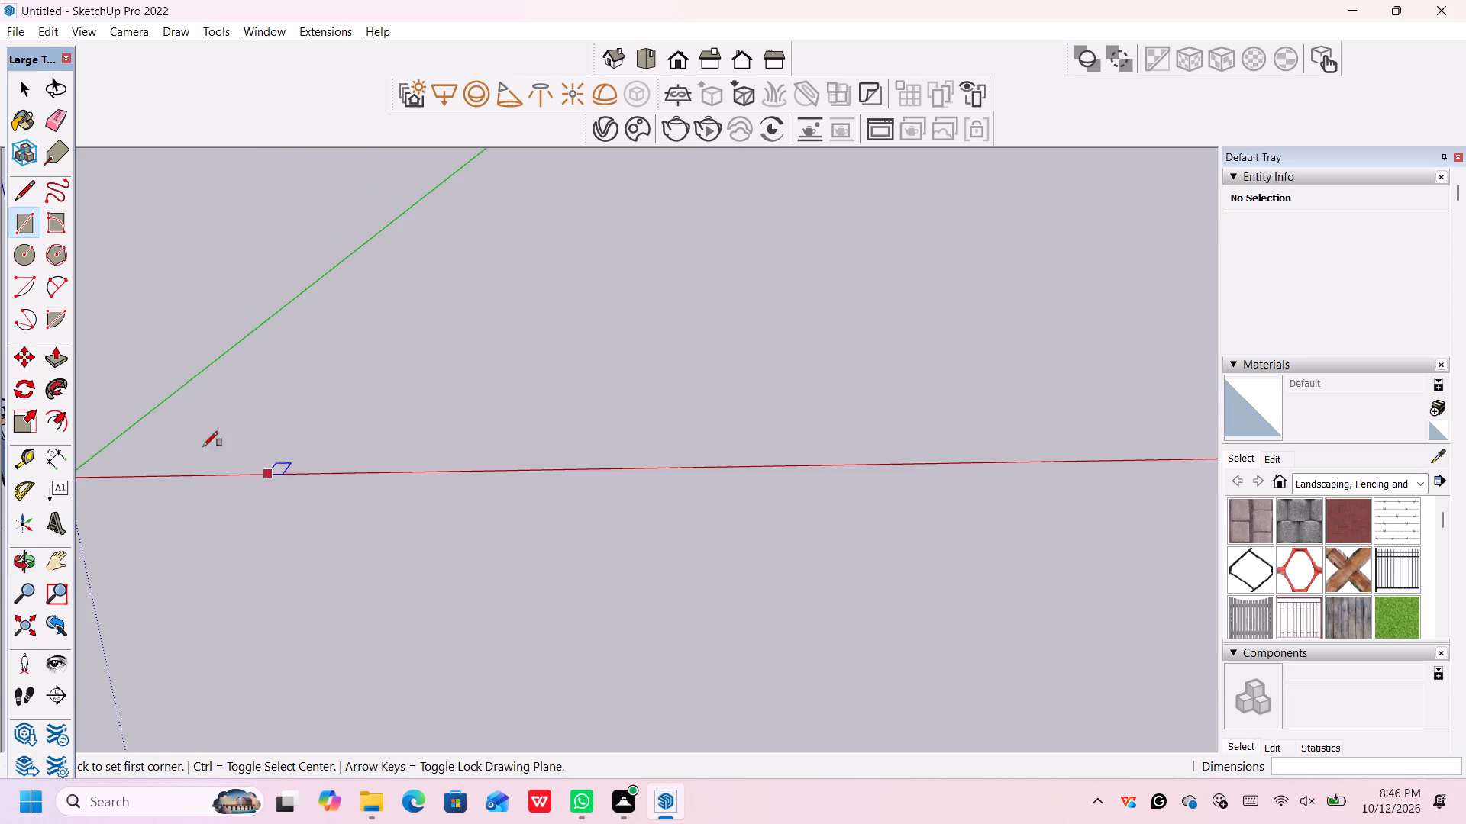
Draw a 55' by 45' ground rectangle from the origin, with the 55' side along the red axis.
{"action": "scroll", "coordinate": [141, 490], "scroll_direction": "down", "scroll_amount": 7}
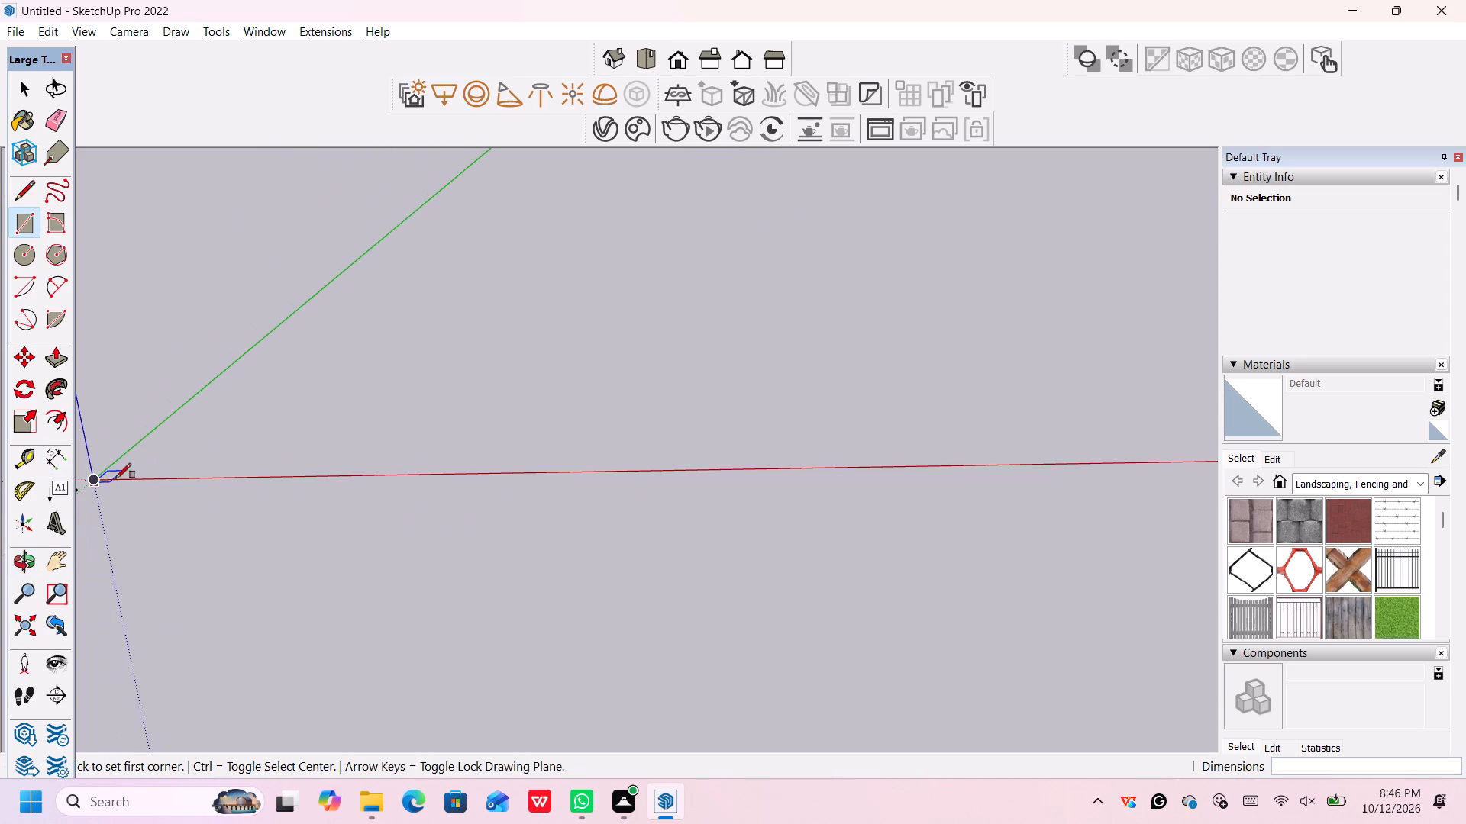
{"action": "left_click", "coordinate": [105, 478]}
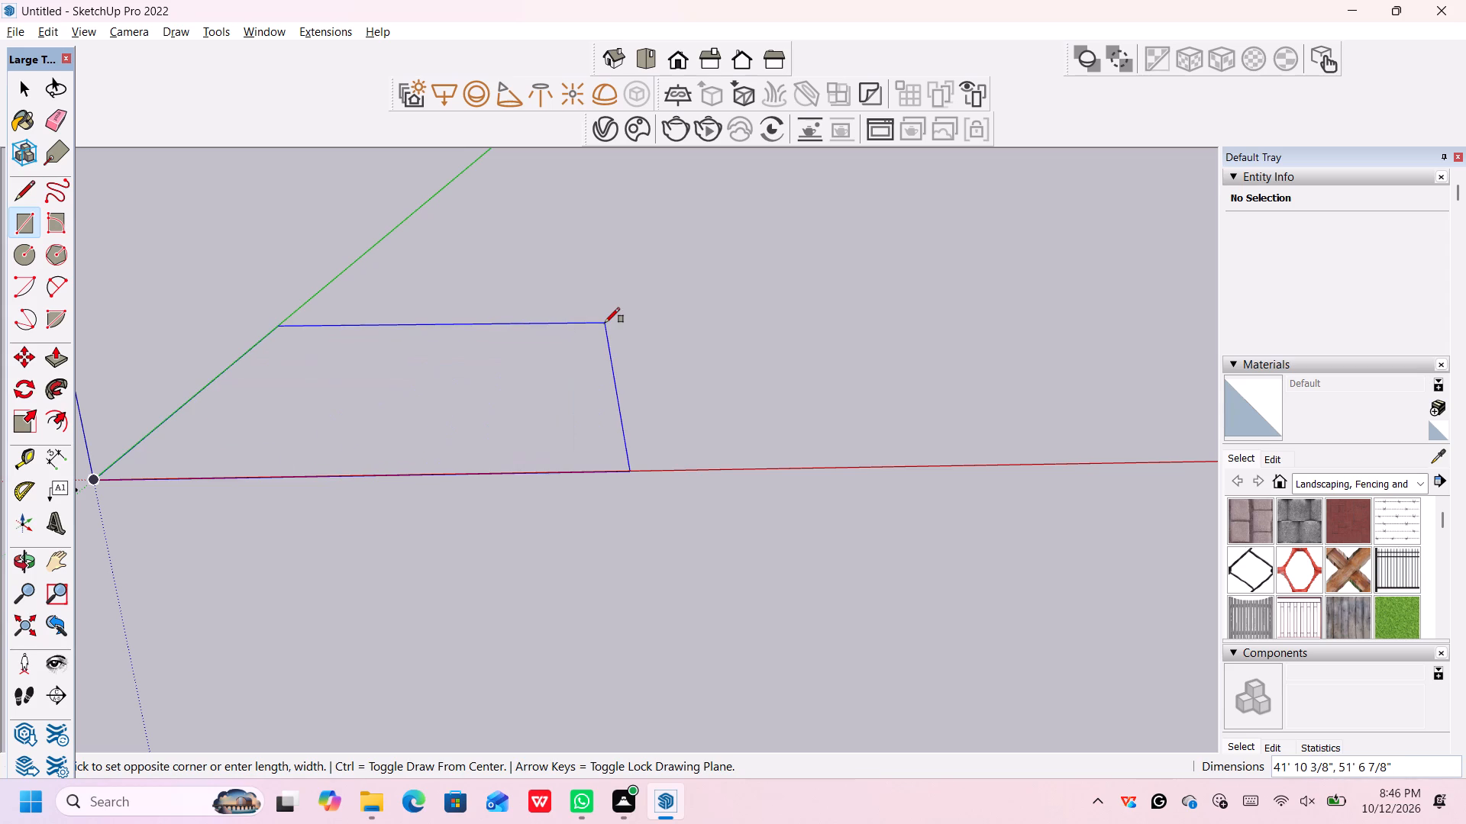
{"action": "type", "text": "55"}
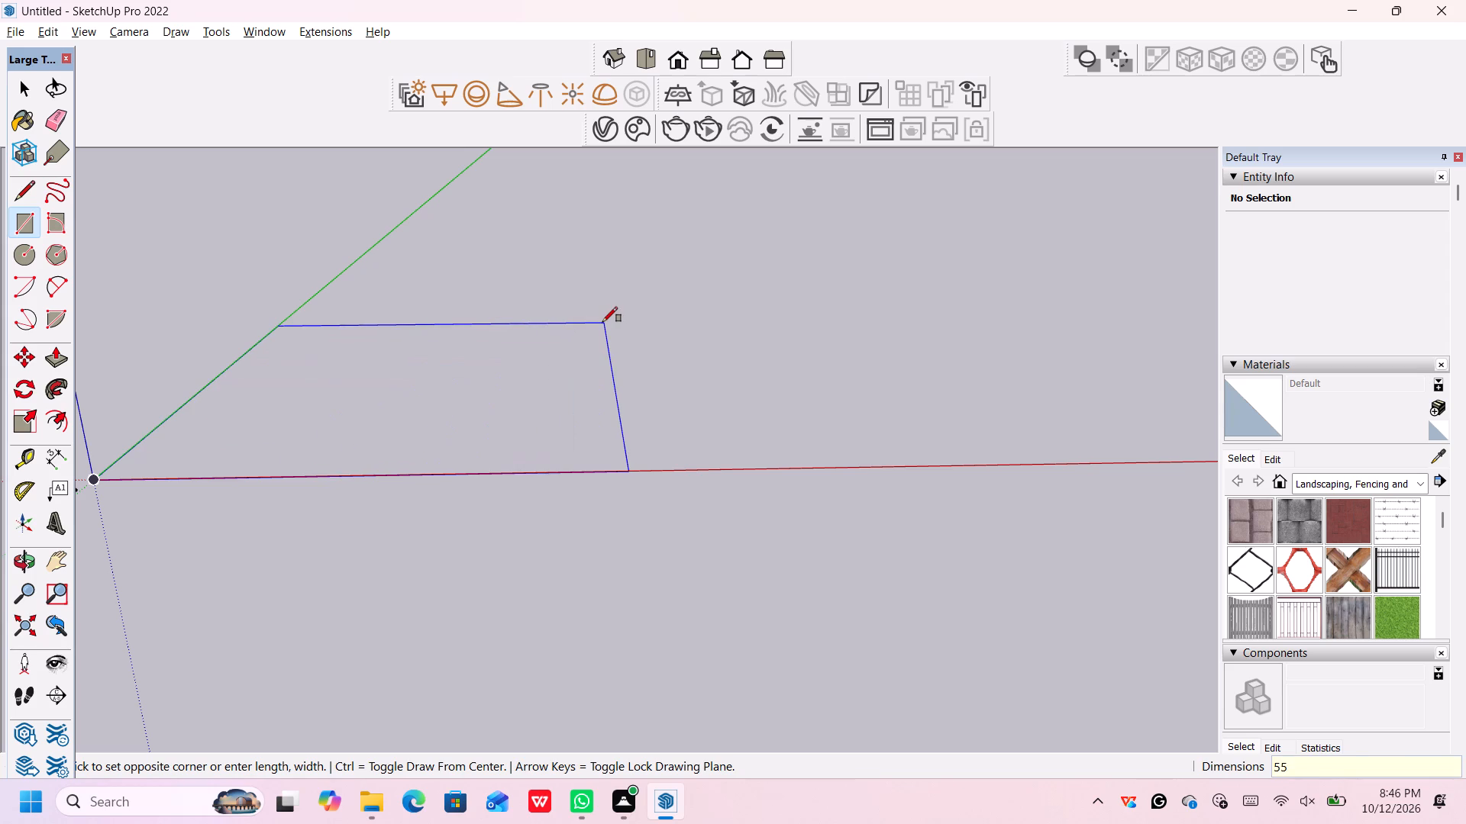
{"action": "type", "text": "',45'"}
{"action": "key", "text": "Return"}
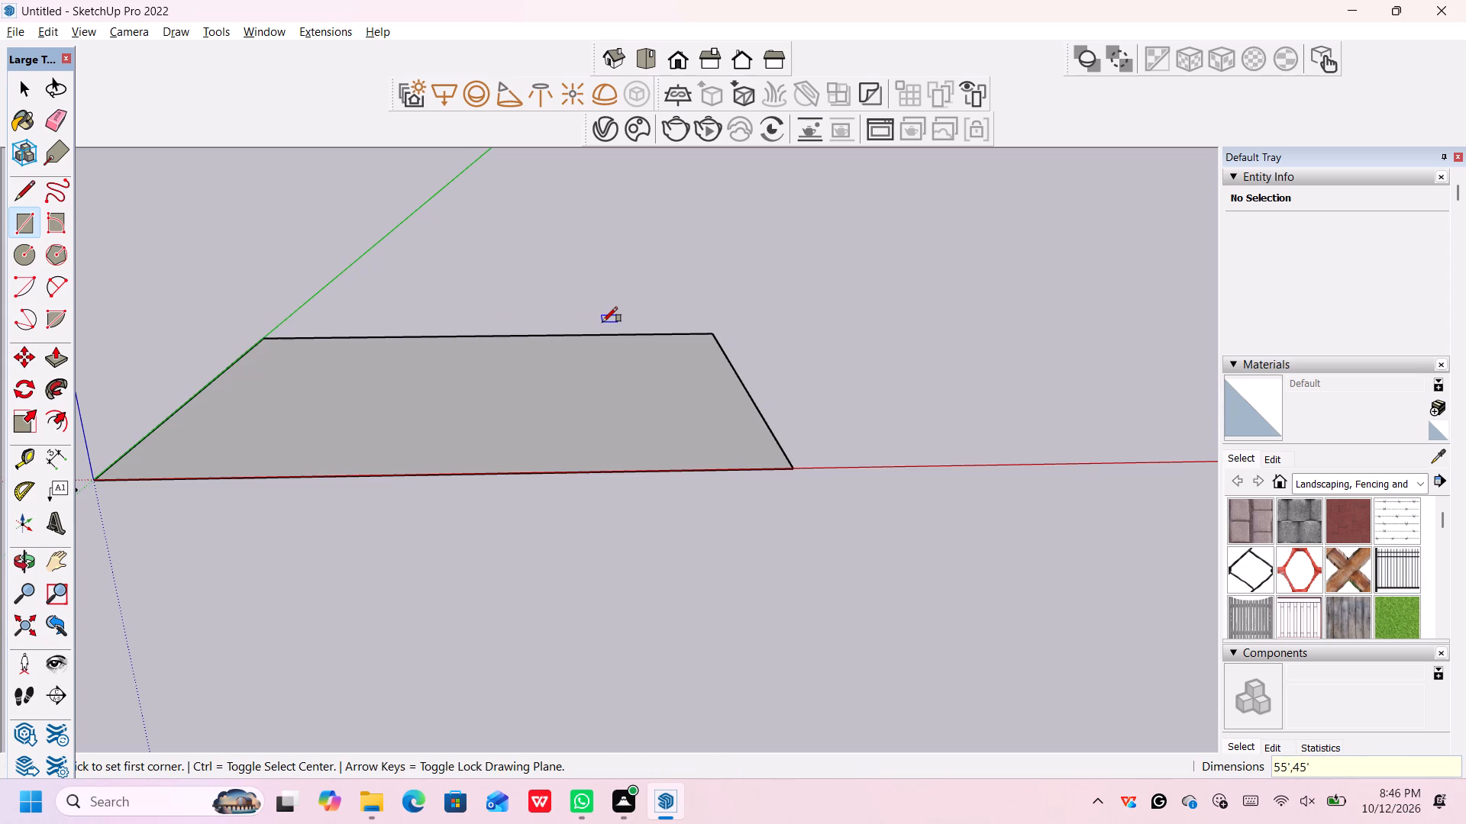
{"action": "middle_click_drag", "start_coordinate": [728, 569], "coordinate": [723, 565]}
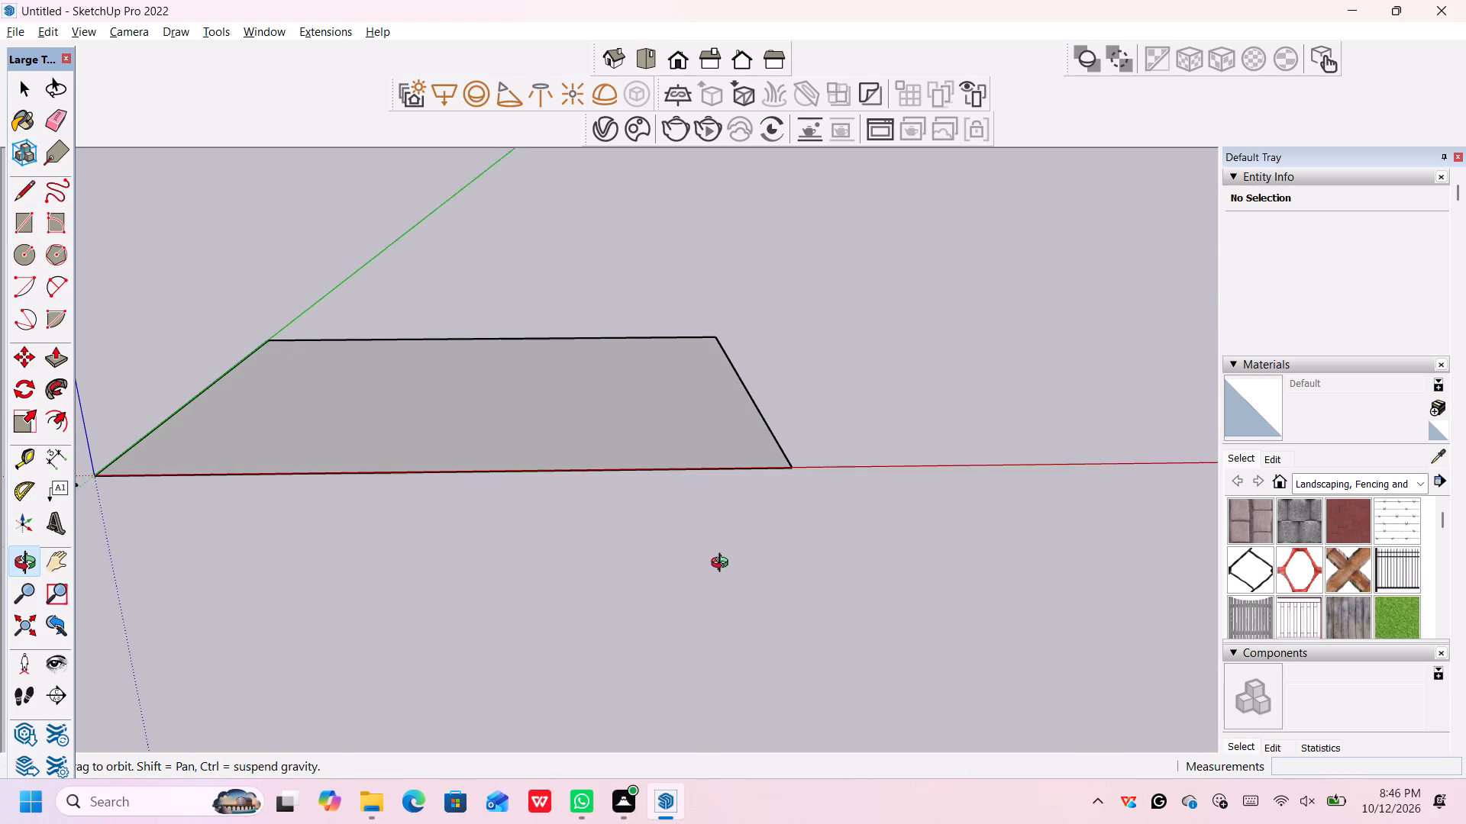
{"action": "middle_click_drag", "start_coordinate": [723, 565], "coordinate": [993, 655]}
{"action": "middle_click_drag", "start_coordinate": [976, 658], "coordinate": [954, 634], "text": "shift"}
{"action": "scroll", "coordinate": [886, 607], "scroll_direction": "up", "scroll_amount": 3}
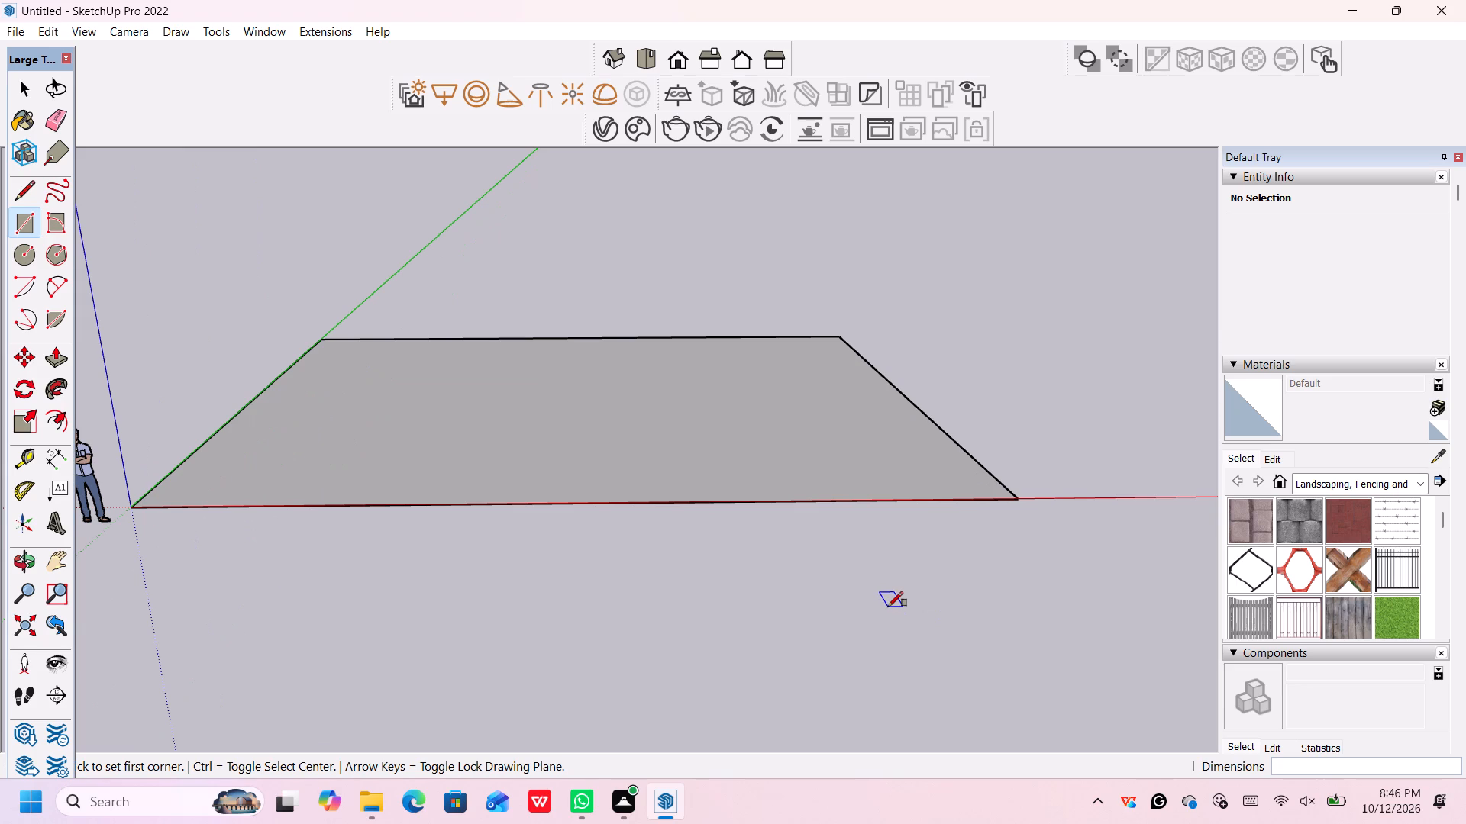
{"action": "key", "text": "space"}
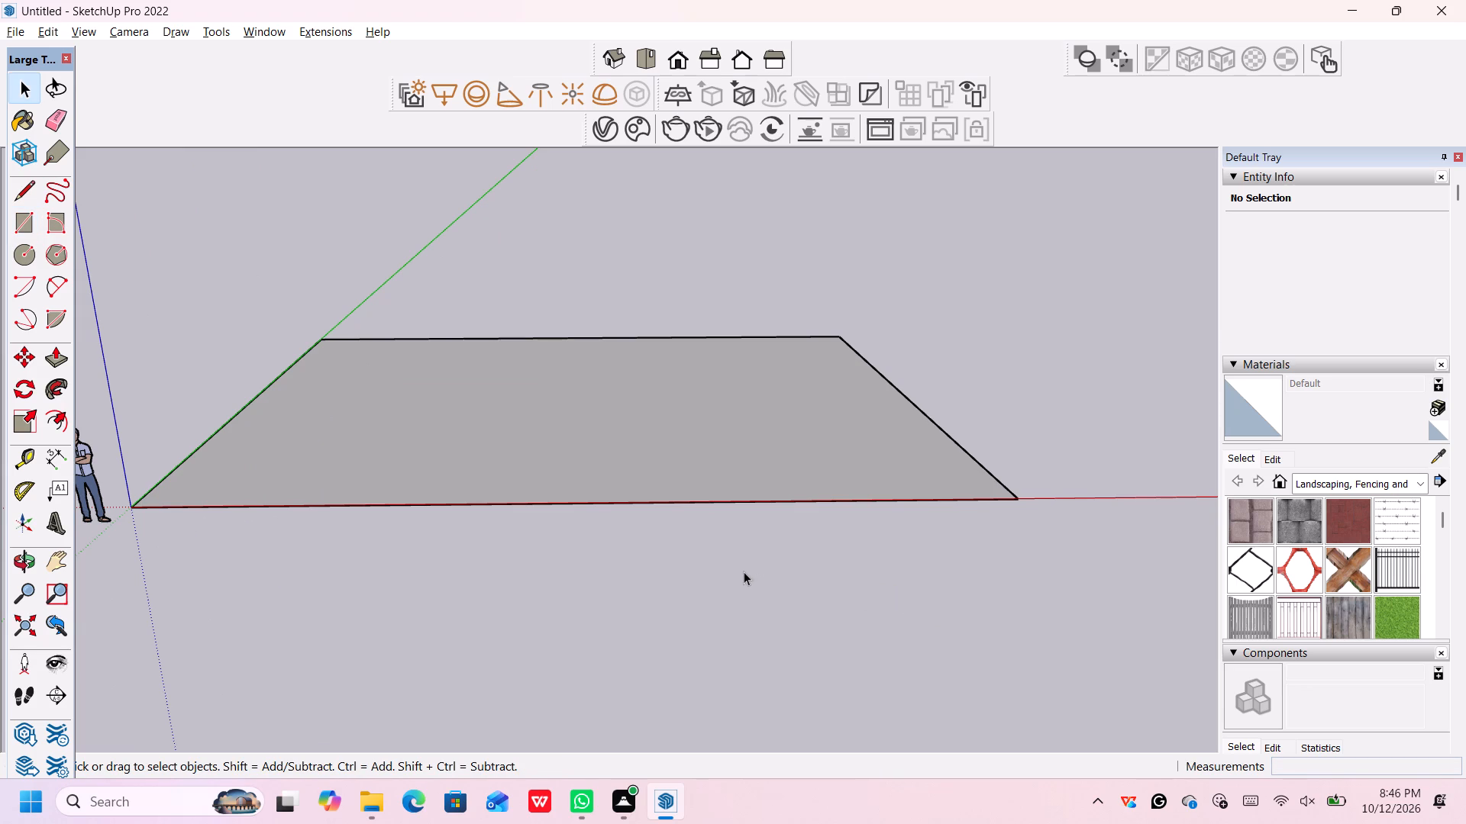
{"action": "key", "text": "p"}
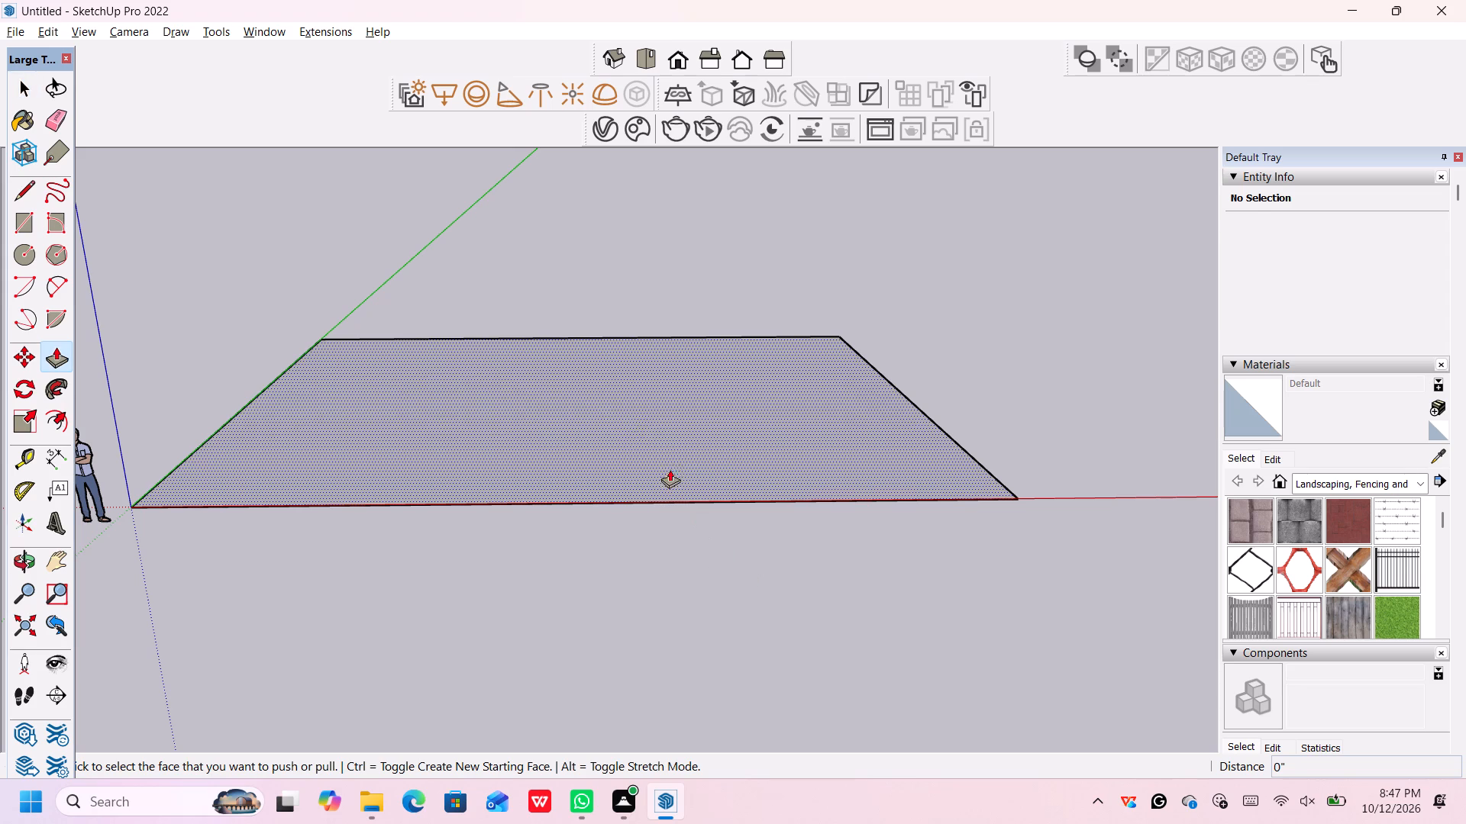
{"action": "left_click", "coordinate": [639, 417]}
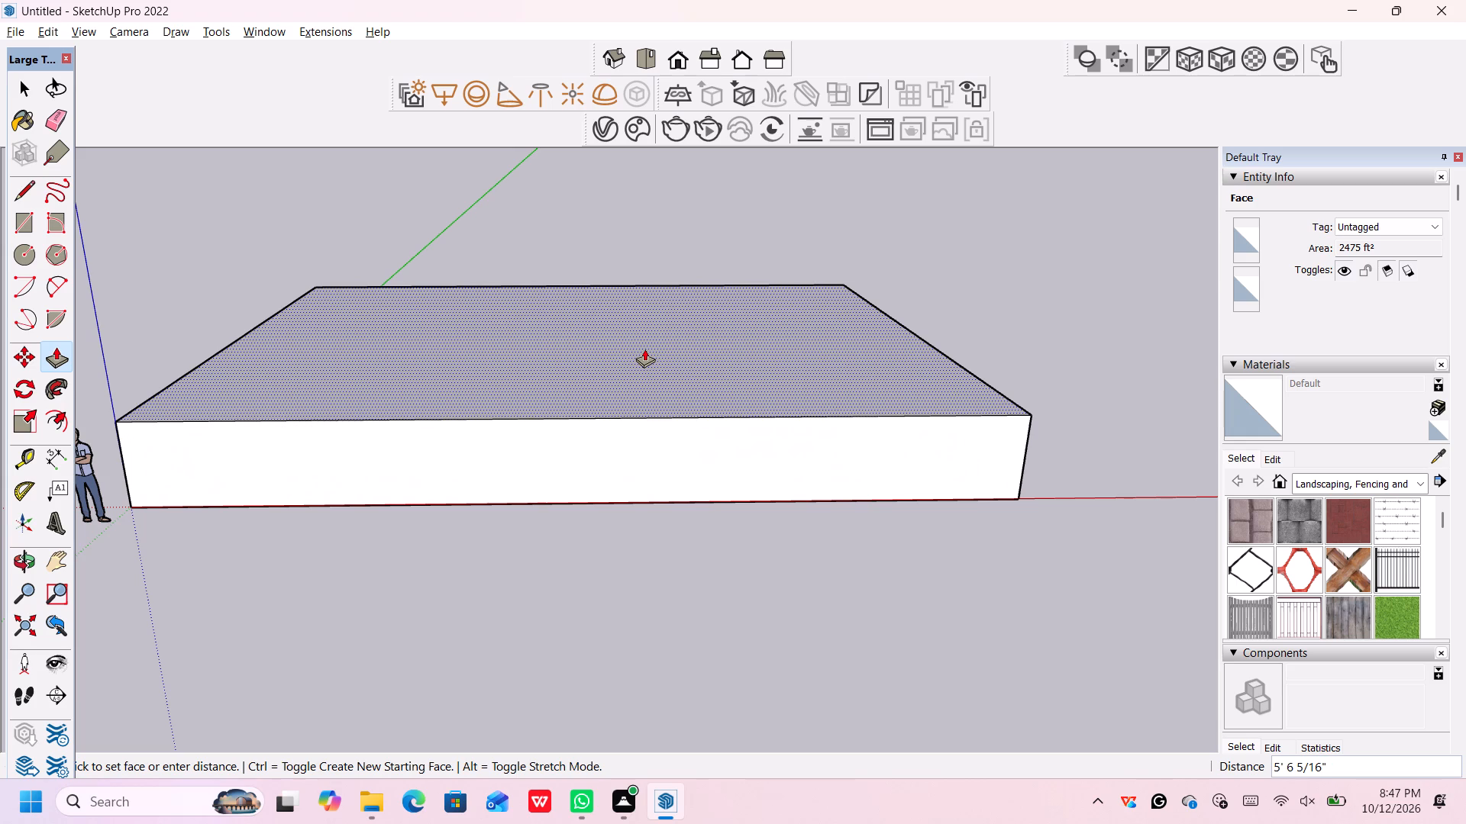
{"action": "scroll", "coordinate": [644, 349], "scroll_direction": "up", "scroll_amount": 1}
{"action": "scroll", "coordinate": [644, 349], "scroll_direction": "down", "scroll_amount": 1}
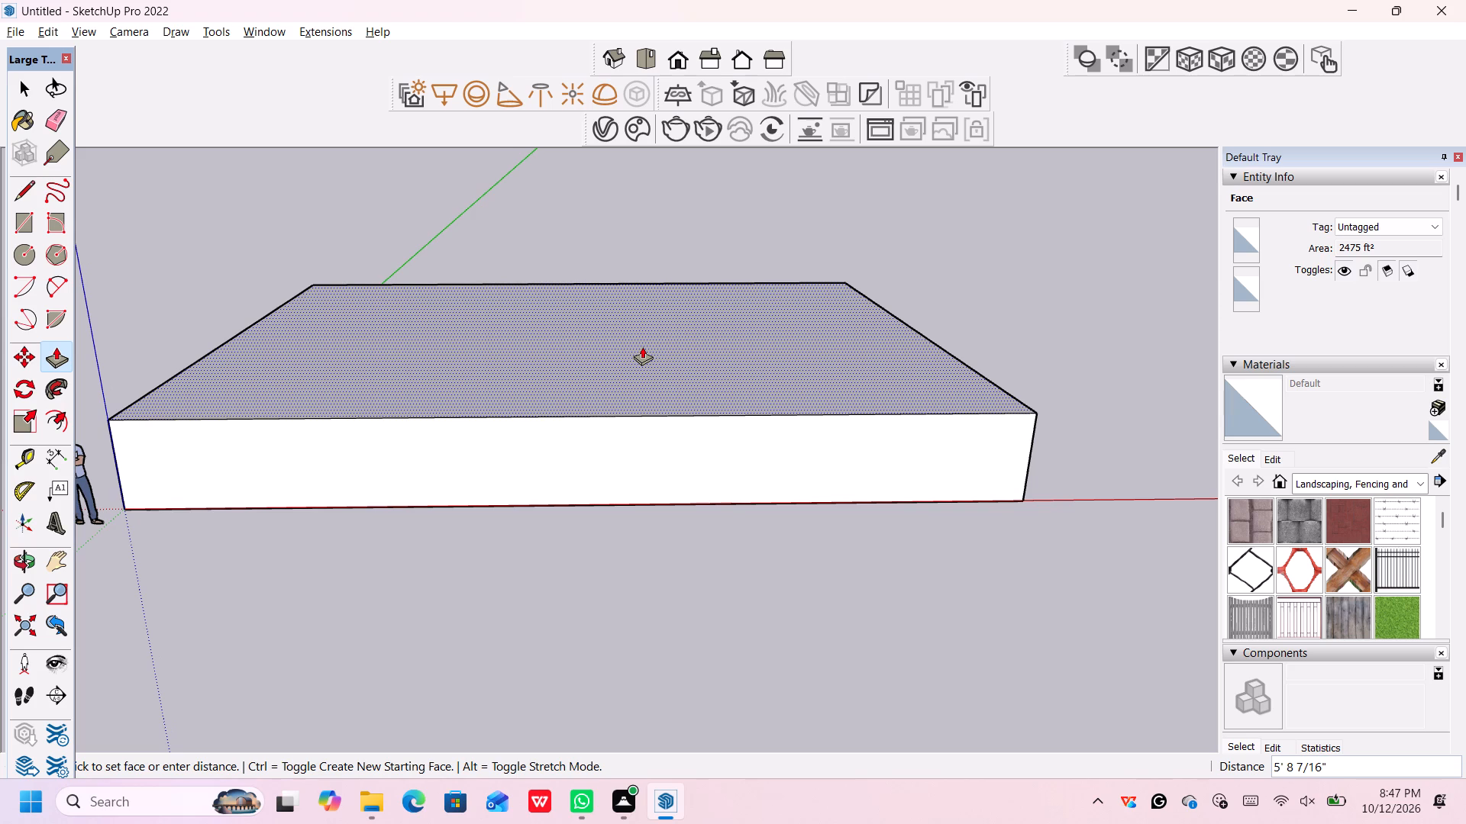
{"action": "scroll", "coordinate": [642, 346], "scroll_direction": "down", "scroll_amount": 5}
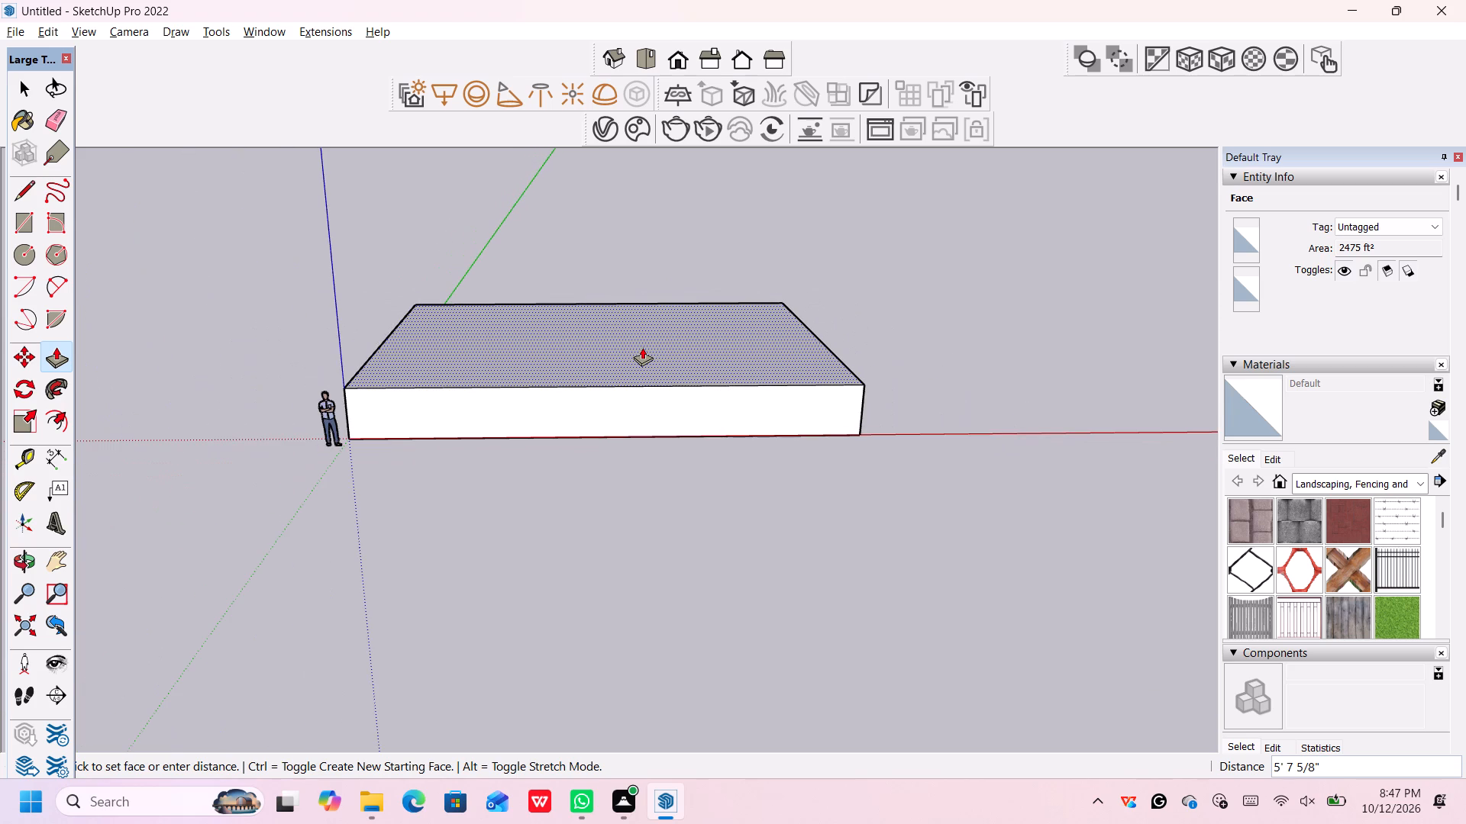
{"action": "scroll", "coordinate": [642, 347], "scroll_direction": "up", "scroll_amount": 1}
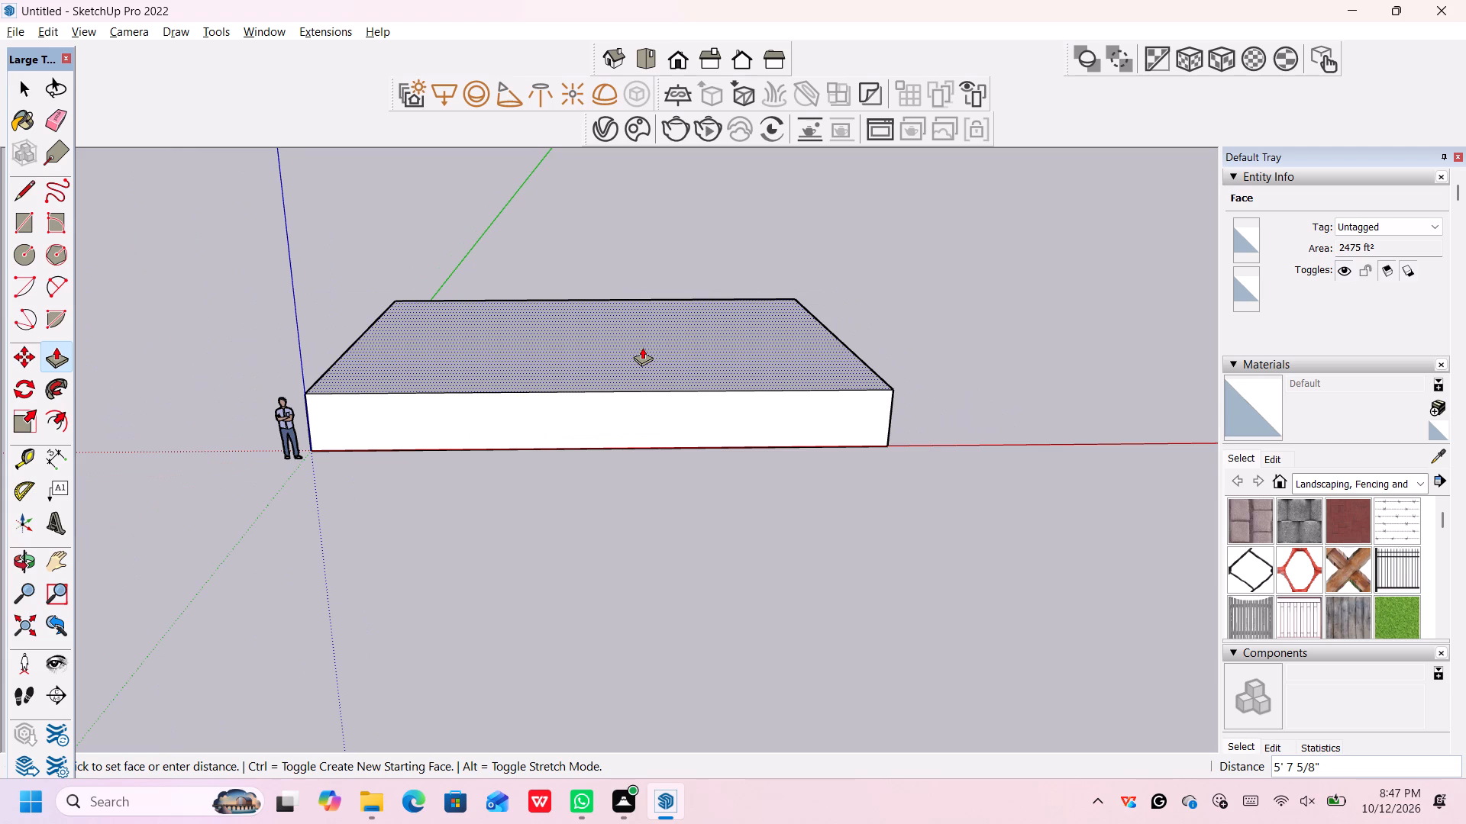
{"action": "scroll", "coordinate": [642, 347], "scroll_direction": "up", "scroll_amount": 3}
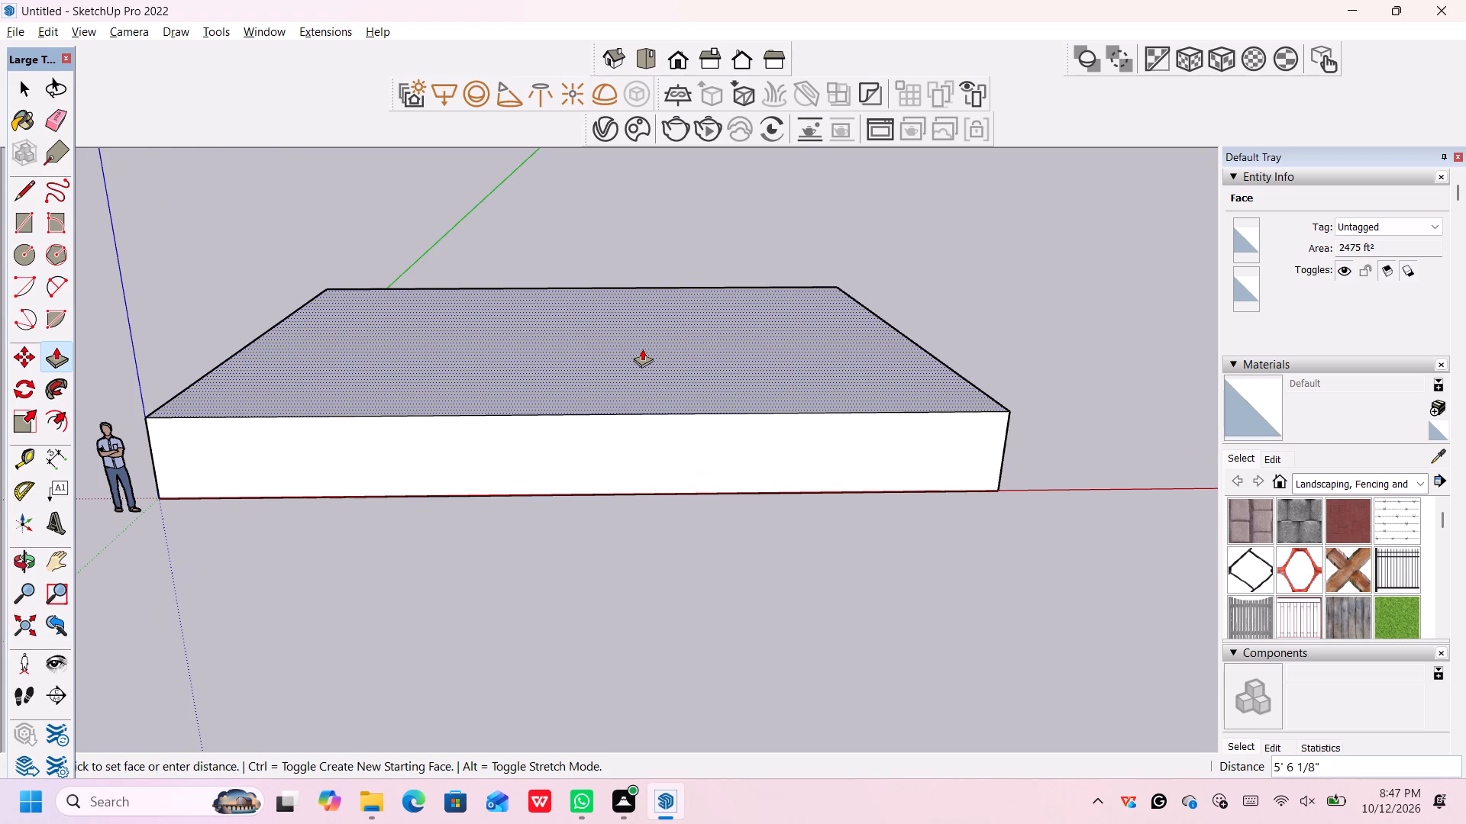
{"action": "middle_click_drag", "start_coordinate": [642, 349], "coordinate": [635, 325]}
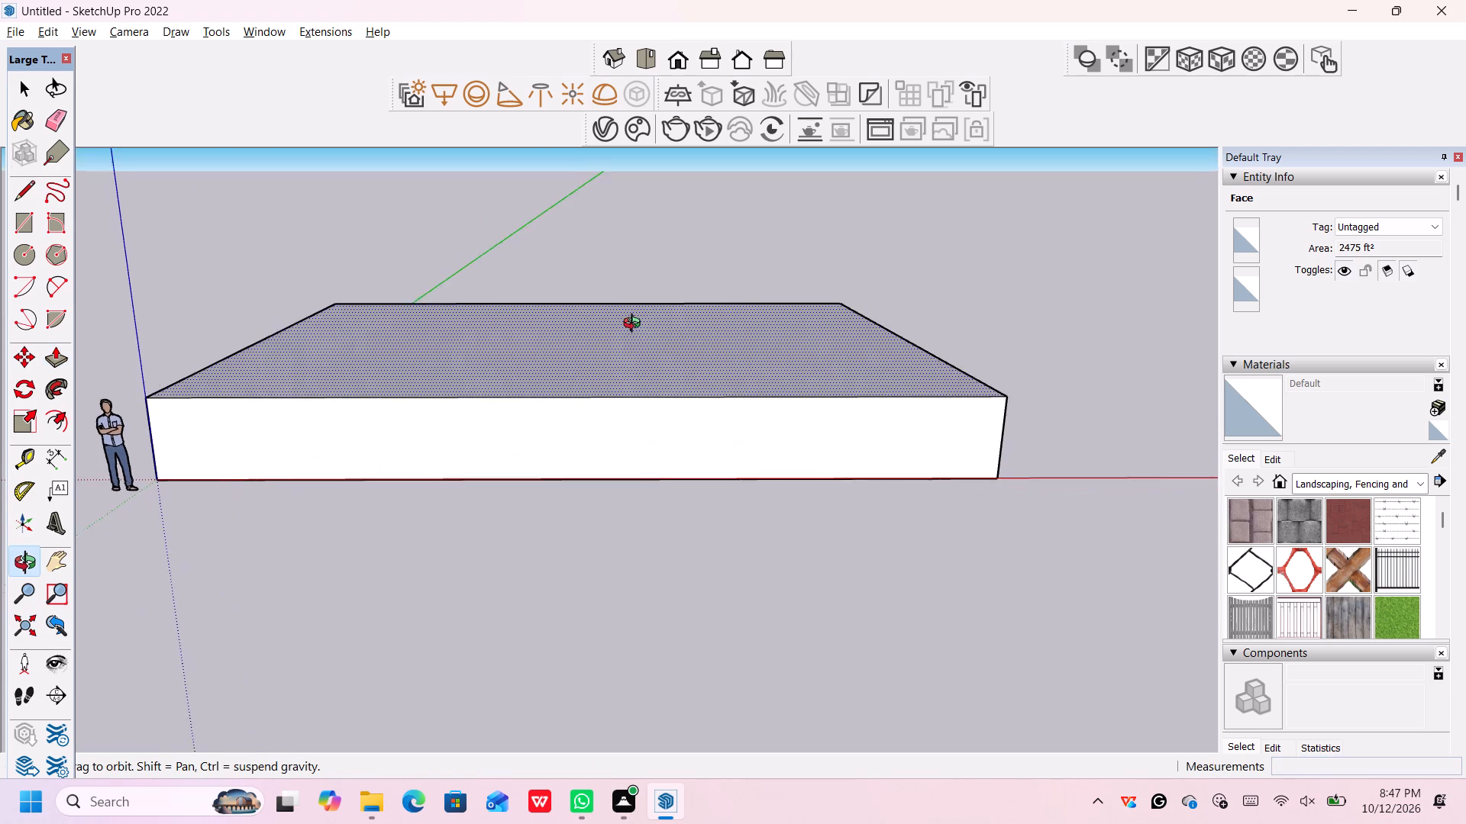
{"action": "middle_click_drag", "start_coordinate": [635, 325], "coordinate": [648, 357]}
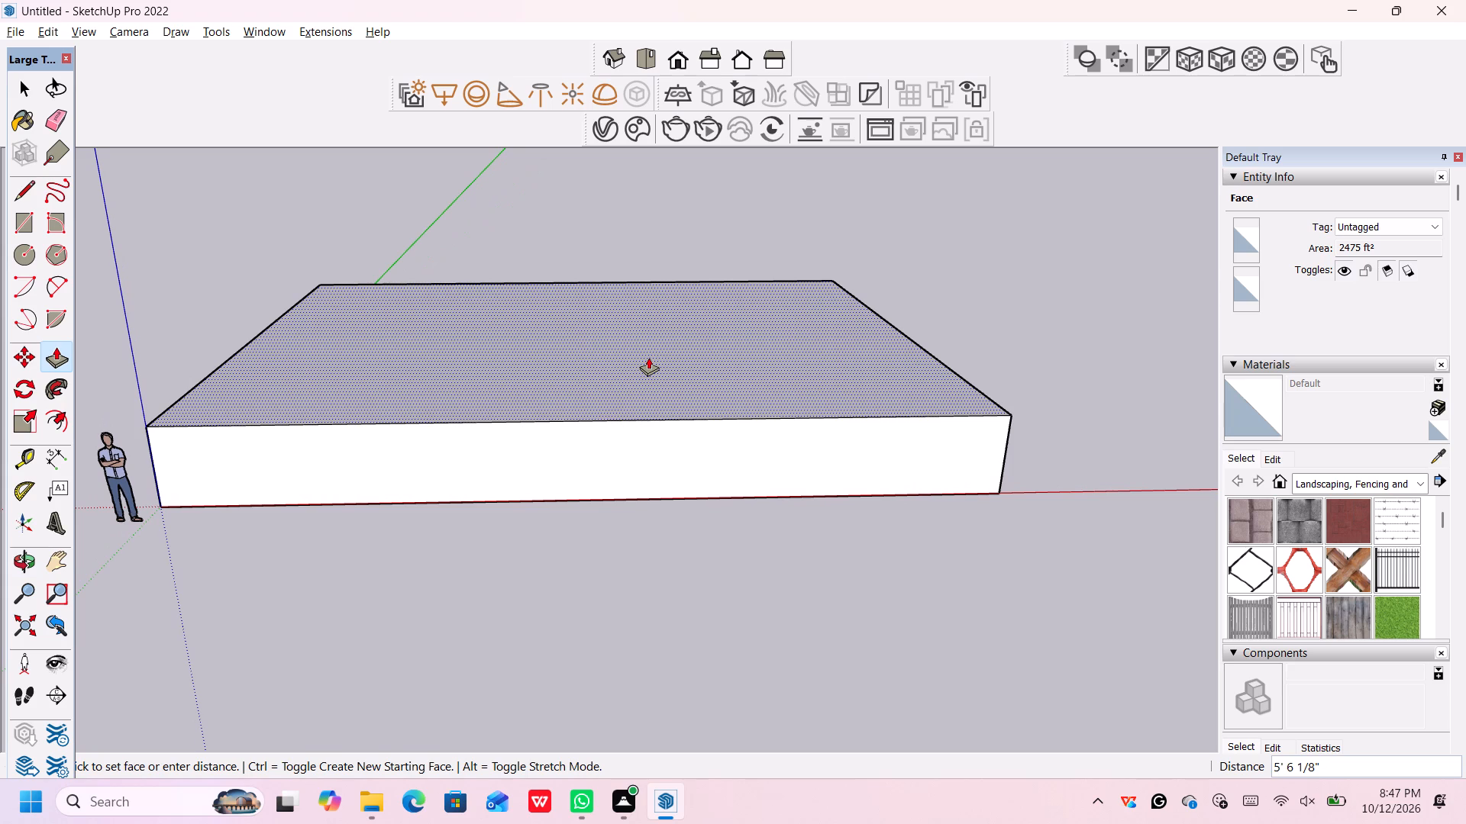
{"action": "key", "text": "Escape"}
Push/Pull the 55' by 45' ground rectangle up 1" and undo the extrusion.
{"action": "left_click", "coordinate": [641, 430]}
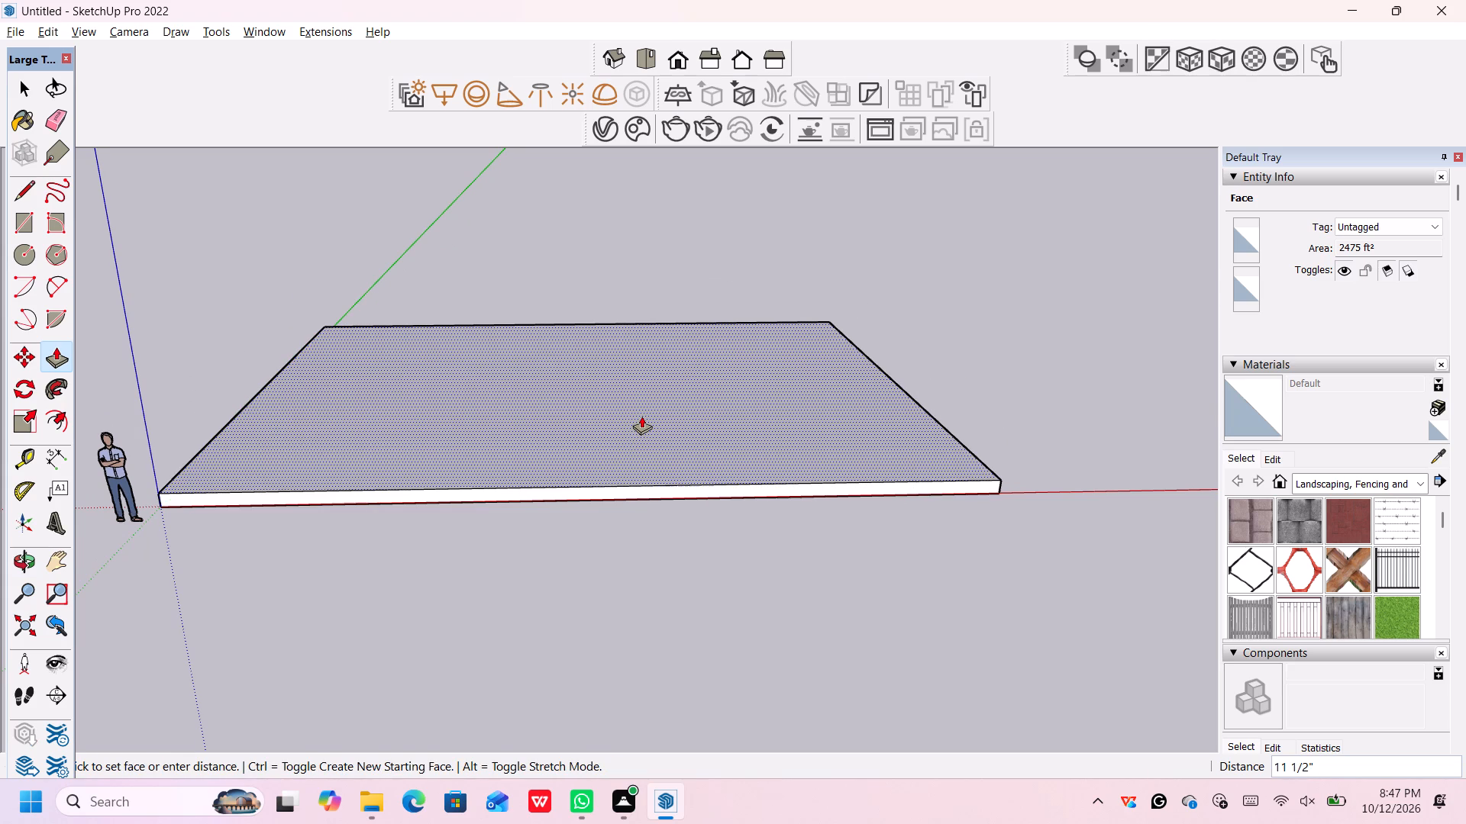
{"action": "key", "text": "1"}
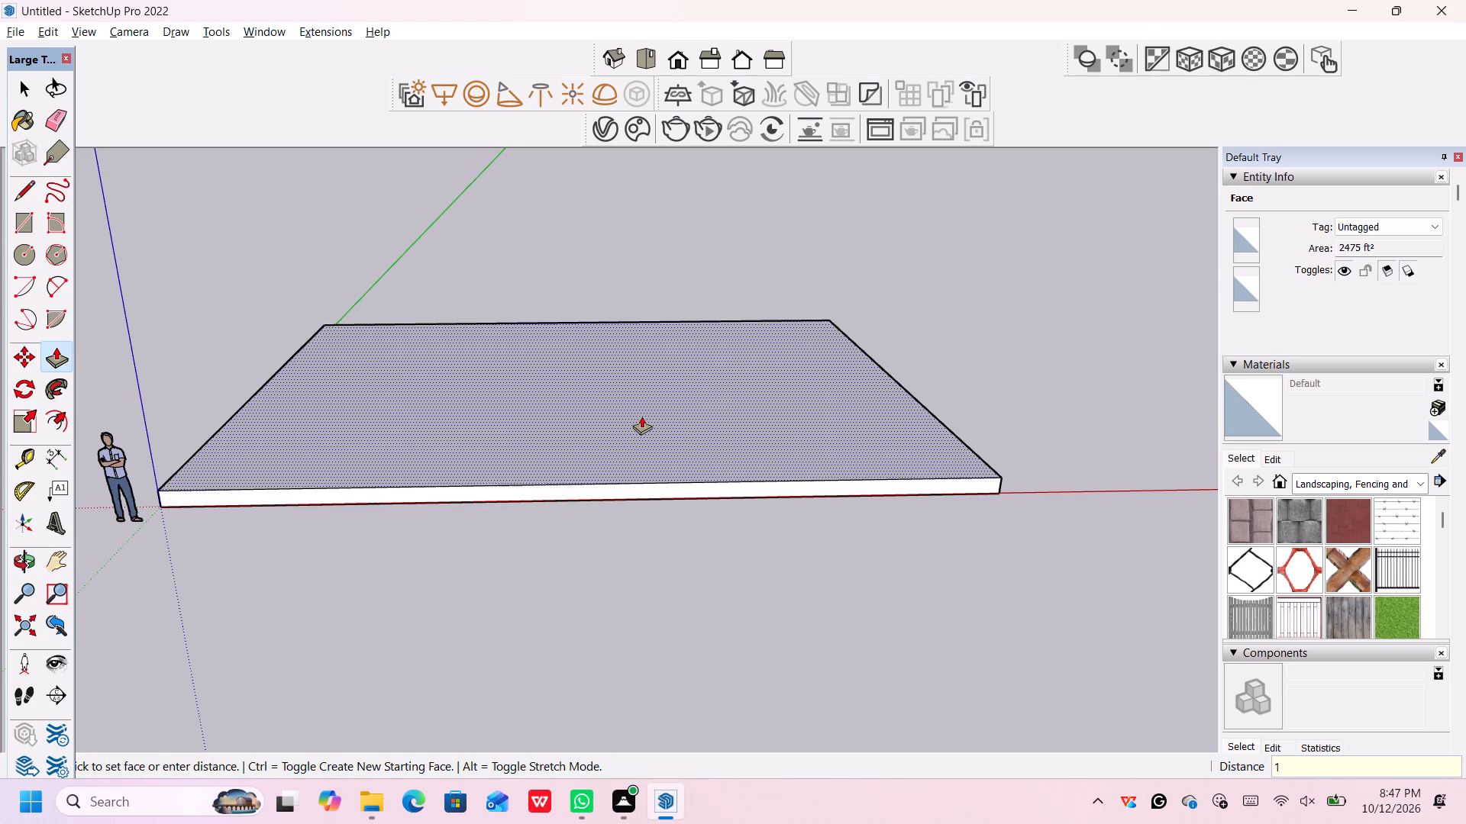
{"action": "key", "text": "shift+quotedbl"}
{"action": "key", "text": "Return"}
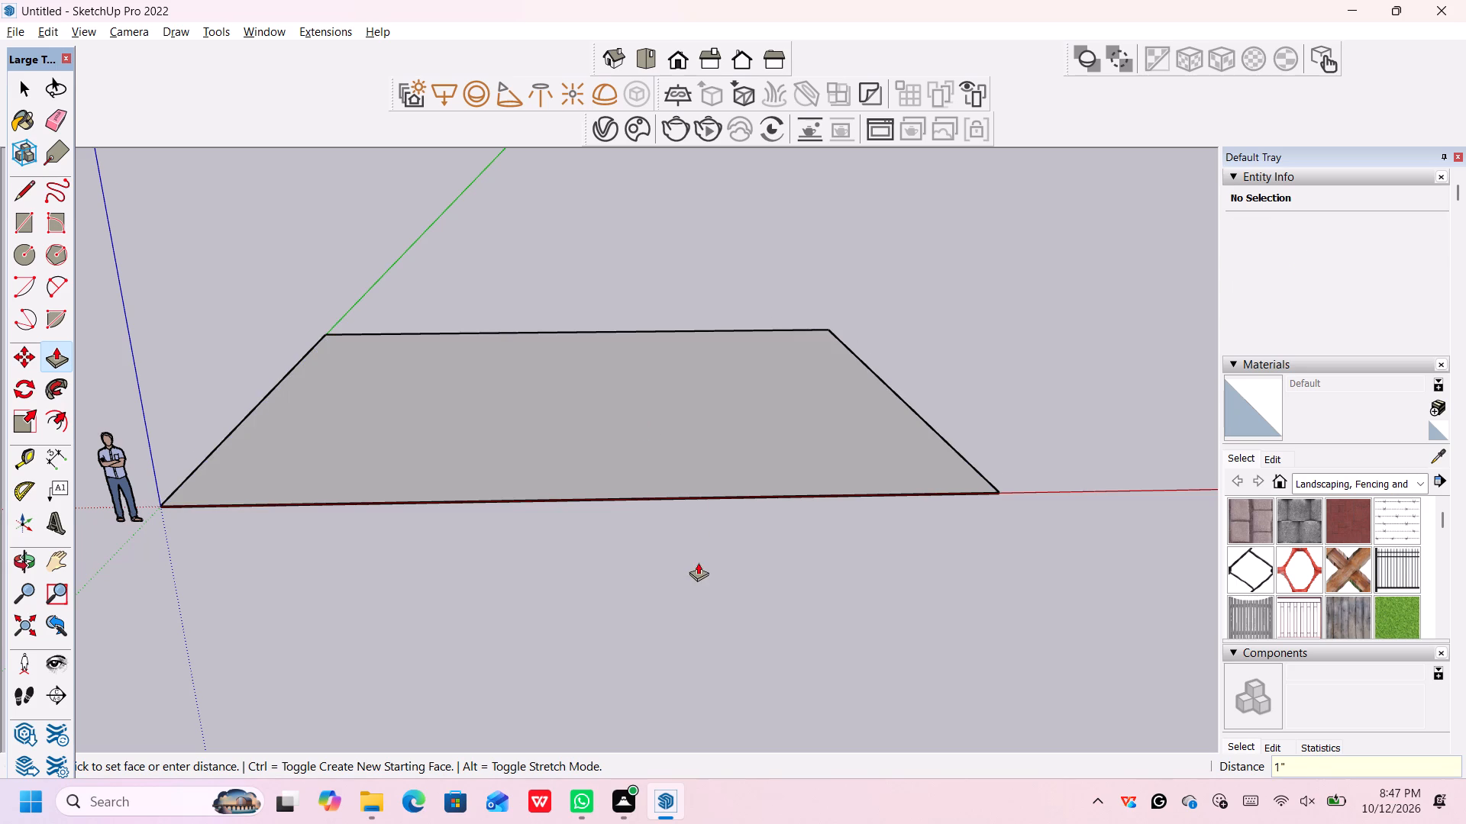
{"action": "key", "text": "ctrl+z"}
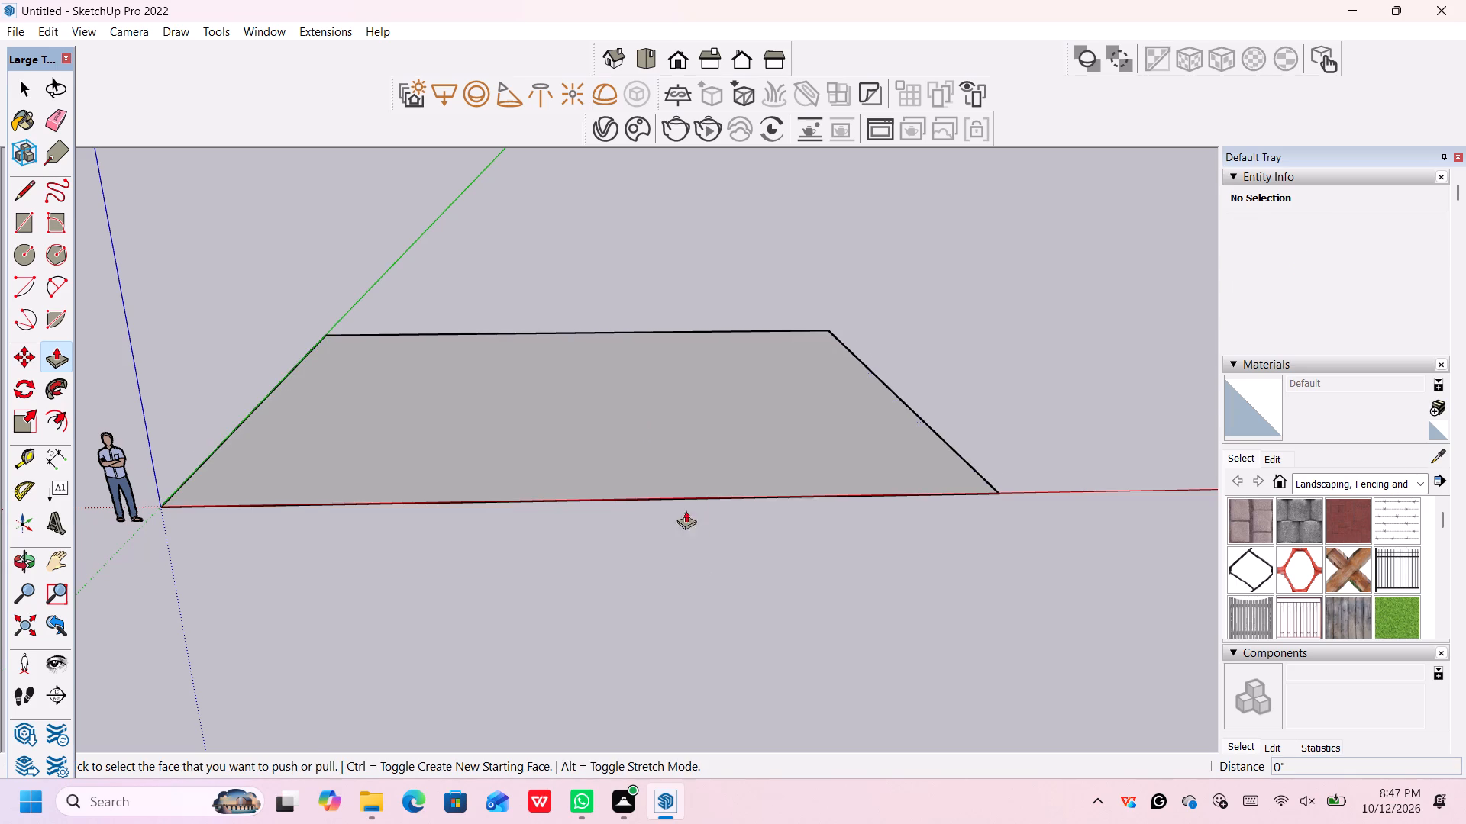
Push/Pull the 55' by 45' ground rectangle up 1" to form a thin base slab.
{"action": "left_click", "coordinate": [667, 432]}
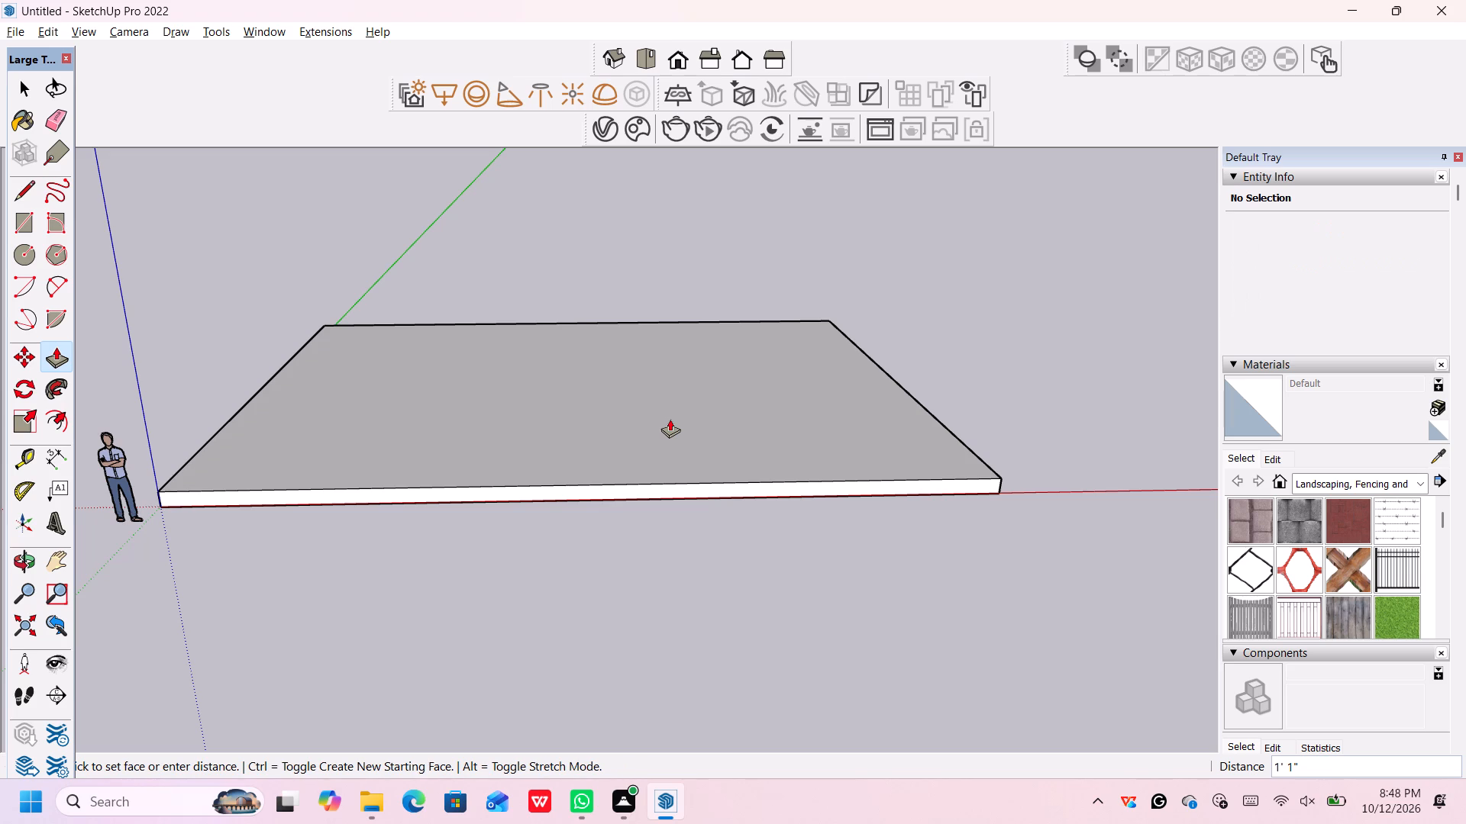
{"action": "type", "text": "1\""}
{"action": "key", "text": "Return"}
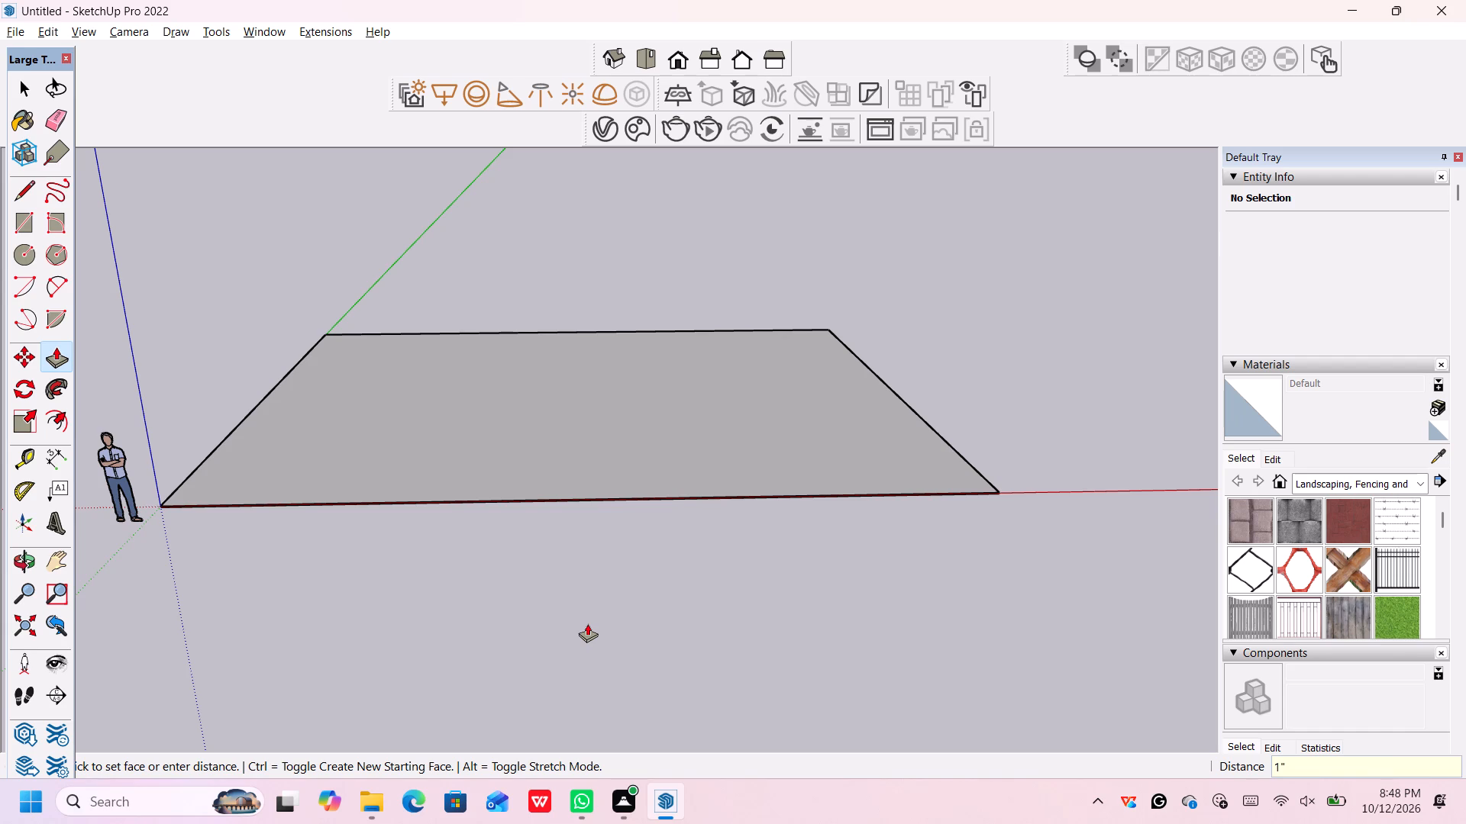
{"action": "key", "text": "space"}
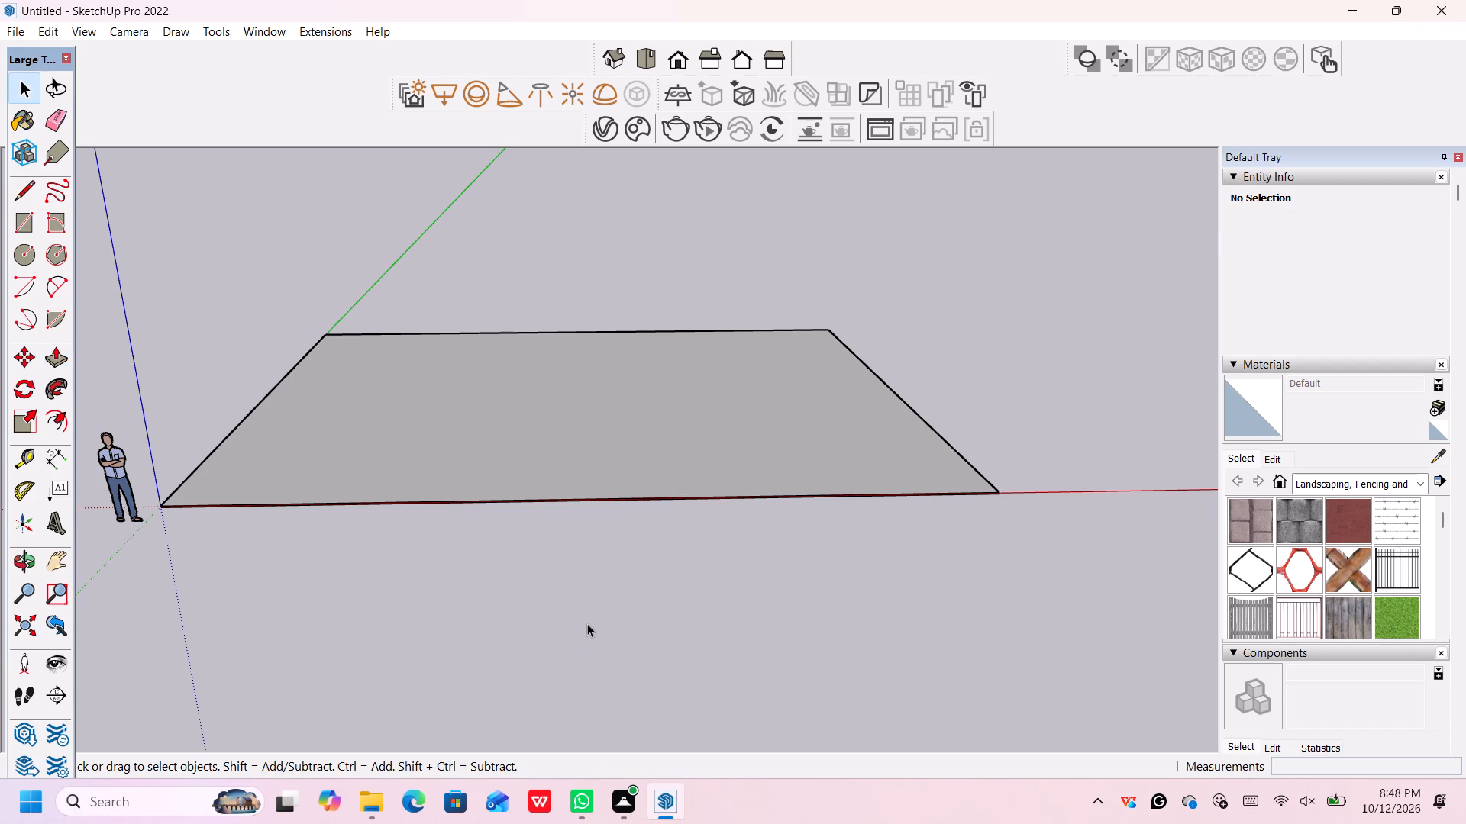
Place a guide line parallel to the slab's front edge on the red axis, offset 22.5' into the slab.
{"action": "key", "text": "t"}
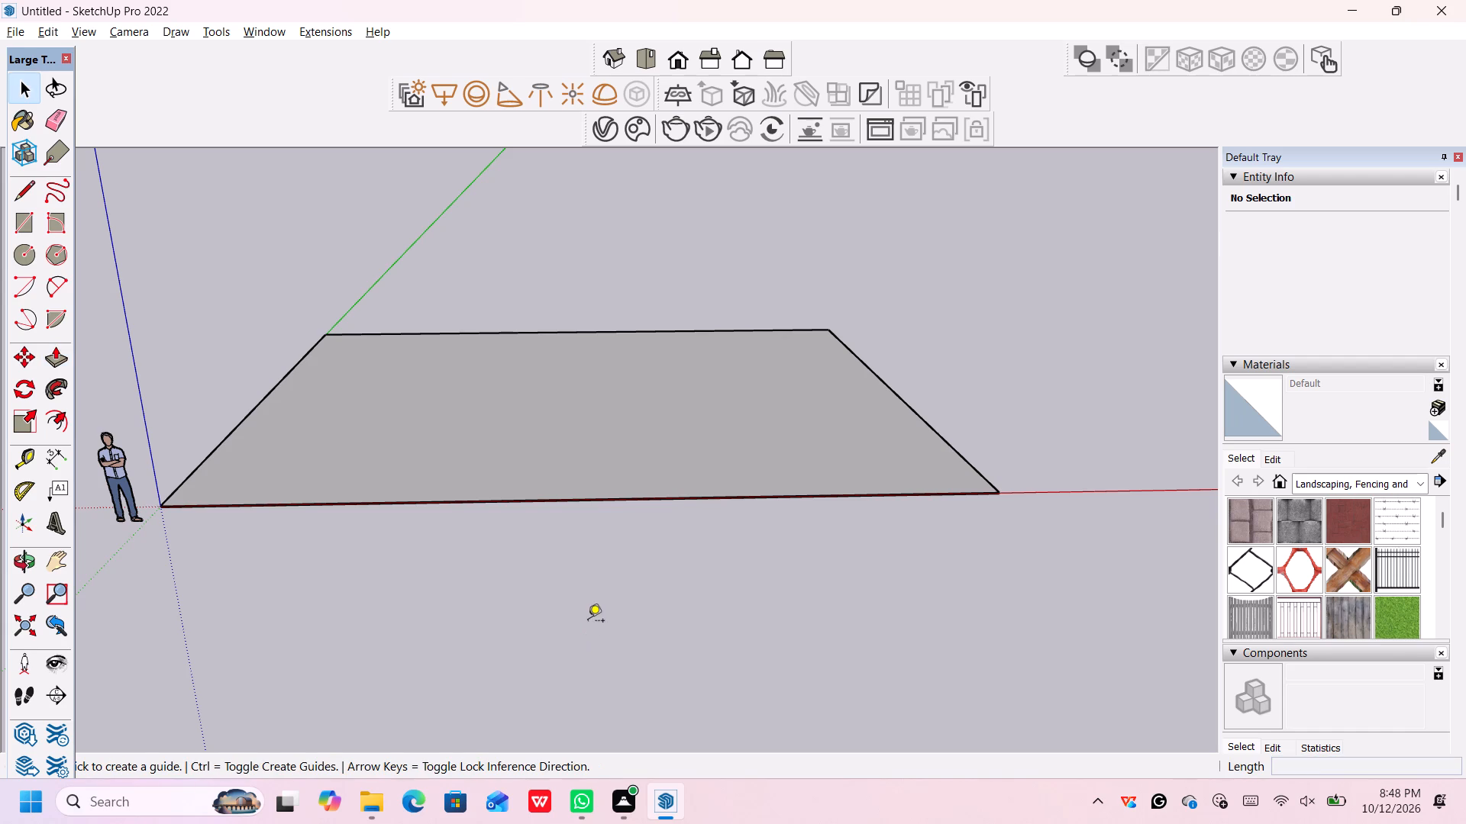
{"action": "scroll", "coordinate": [591, 514], "scroll_direction": "up", "scroll_amount": 1}
{"action": "middle_click_drag", "start_coordinate": [591, 514], "coordinate": [590, 515]}
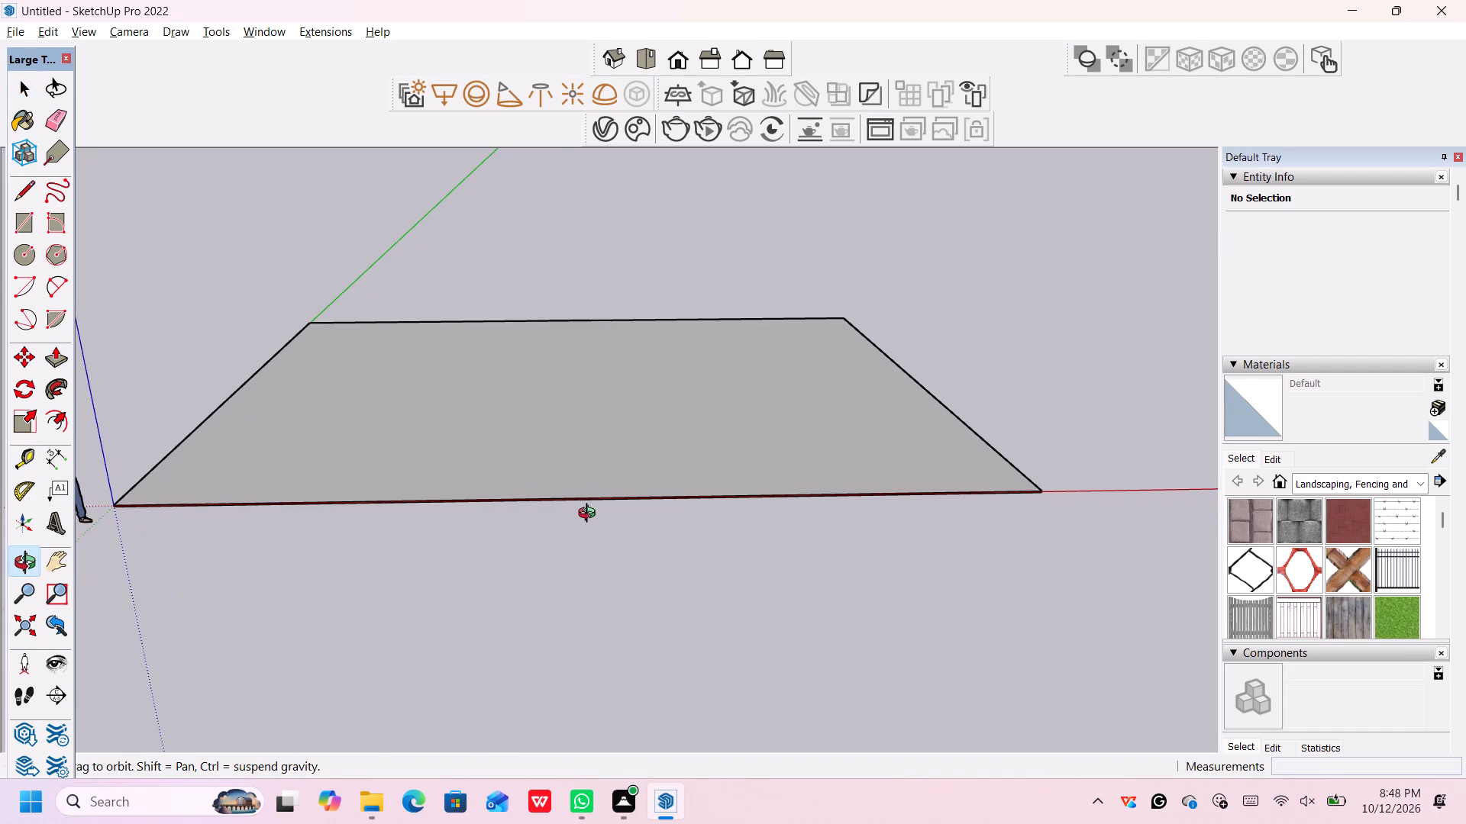
{"action": "middle_click_drag", "start_coordinate": [590, 515], "coordinate": [589, 698]}
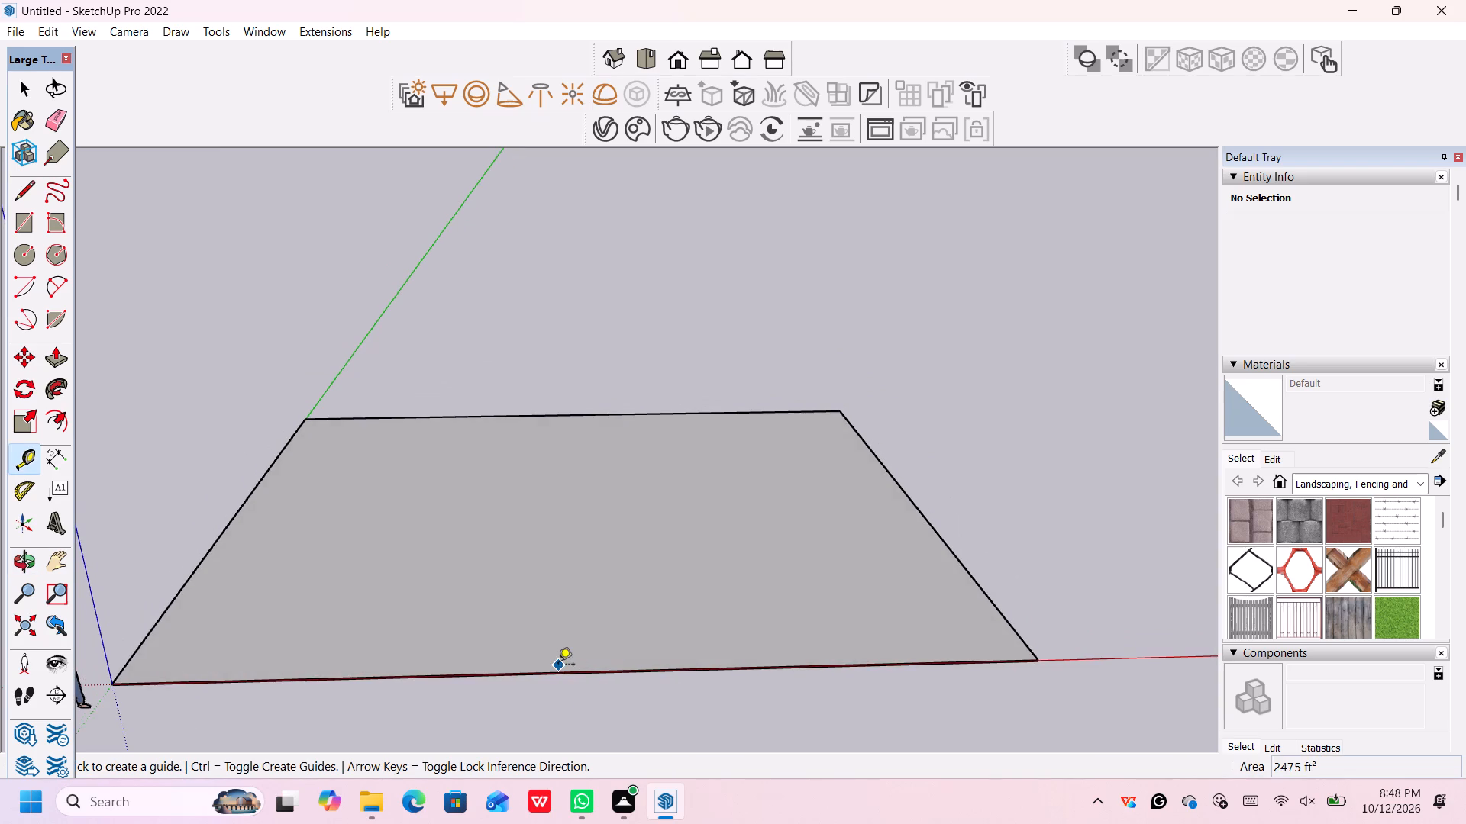
{"action": "scroll", "coordinate": [558, 665], "scroll_direction": "up", "scroll_amount": 5}
{"action": "left_click", "coordinate": [554, 677]}
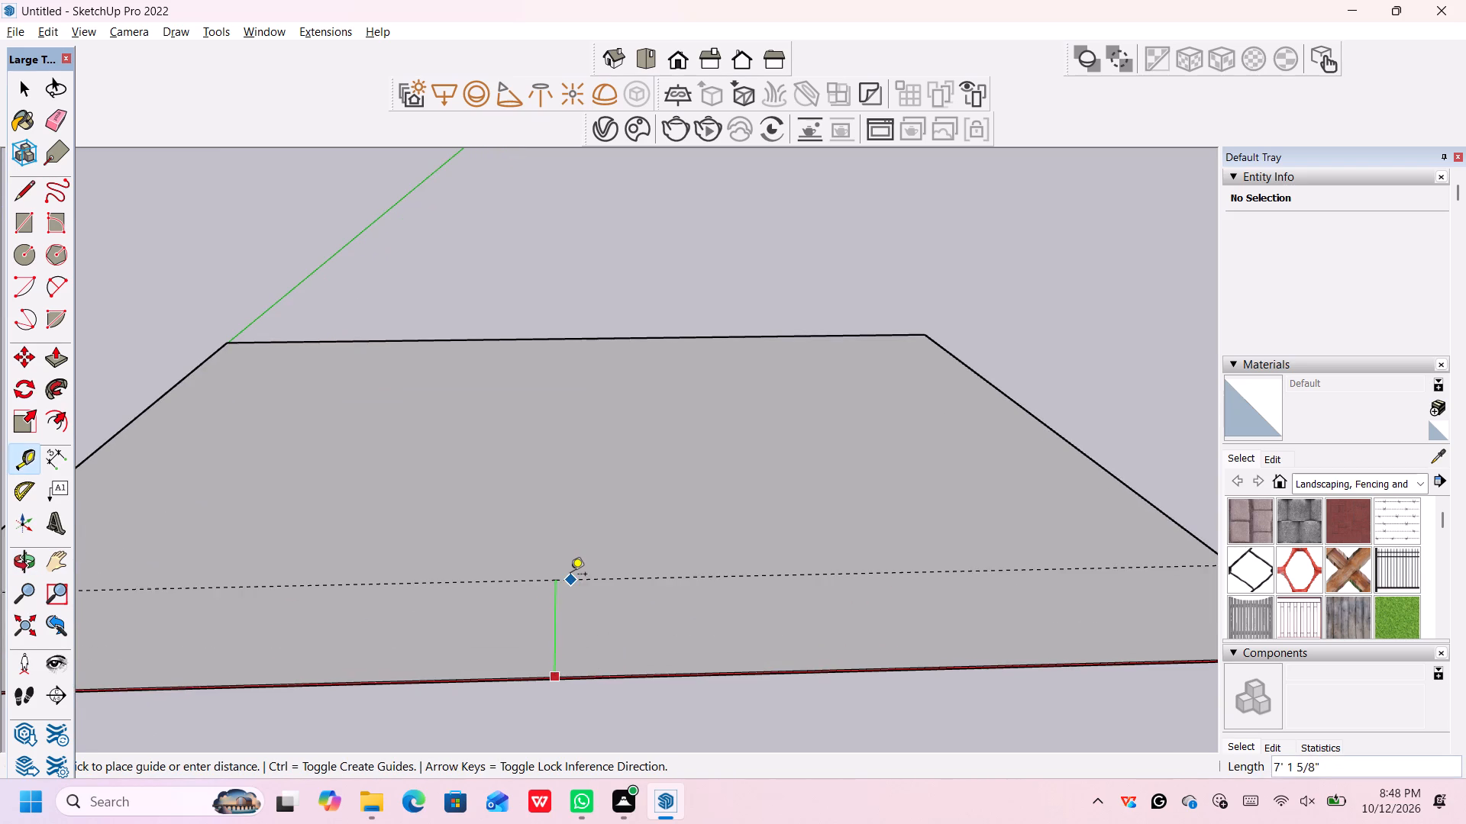
{"action": "scroll", "coordinate": [570, 575], "scroll_direction": "down", "scroll_amount": 7}
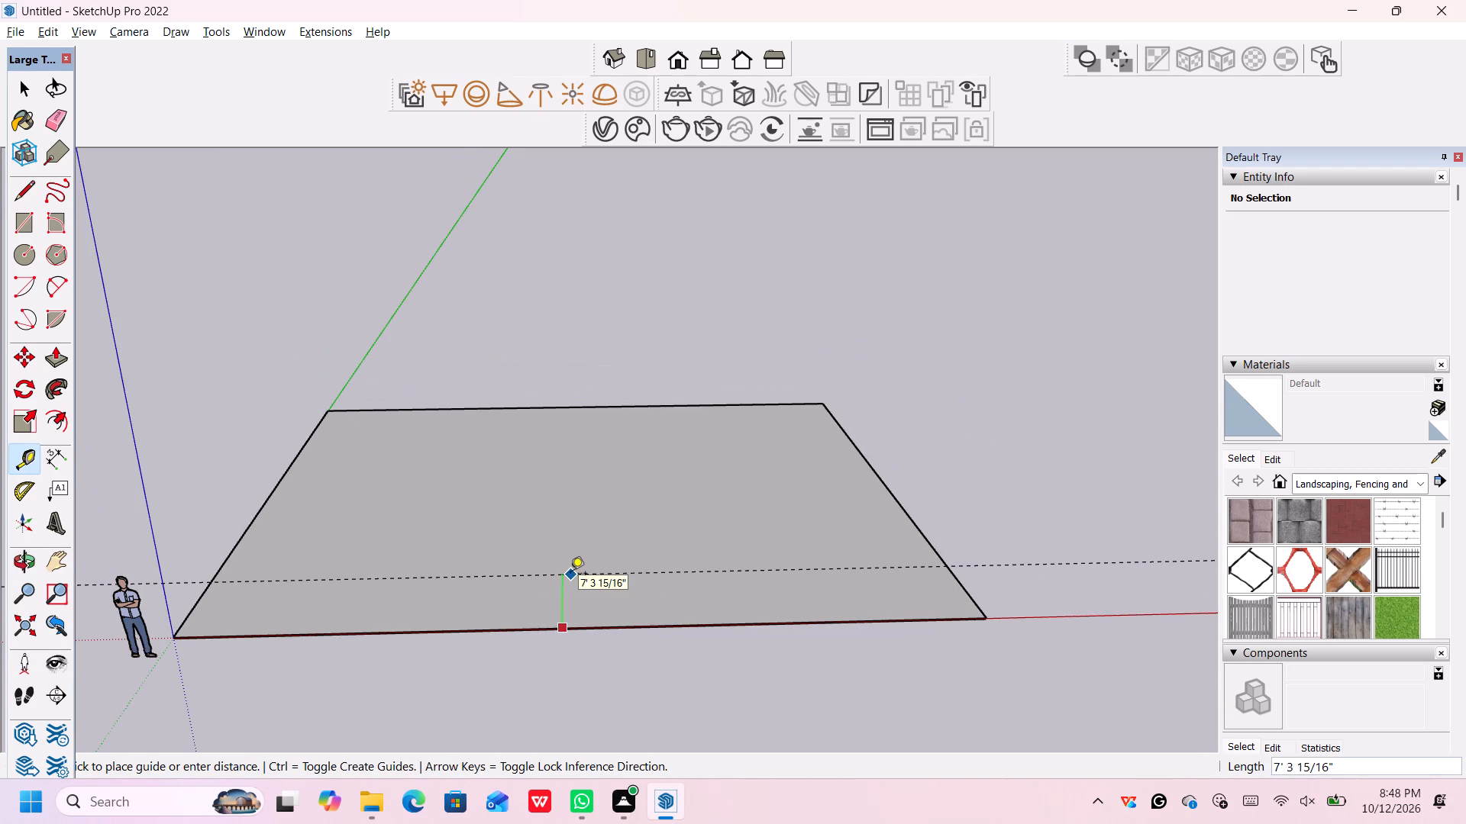
{"action": "scroll", "coordinate": [570, 575], "scroll_direction": "up", "scroll_amount": 1}
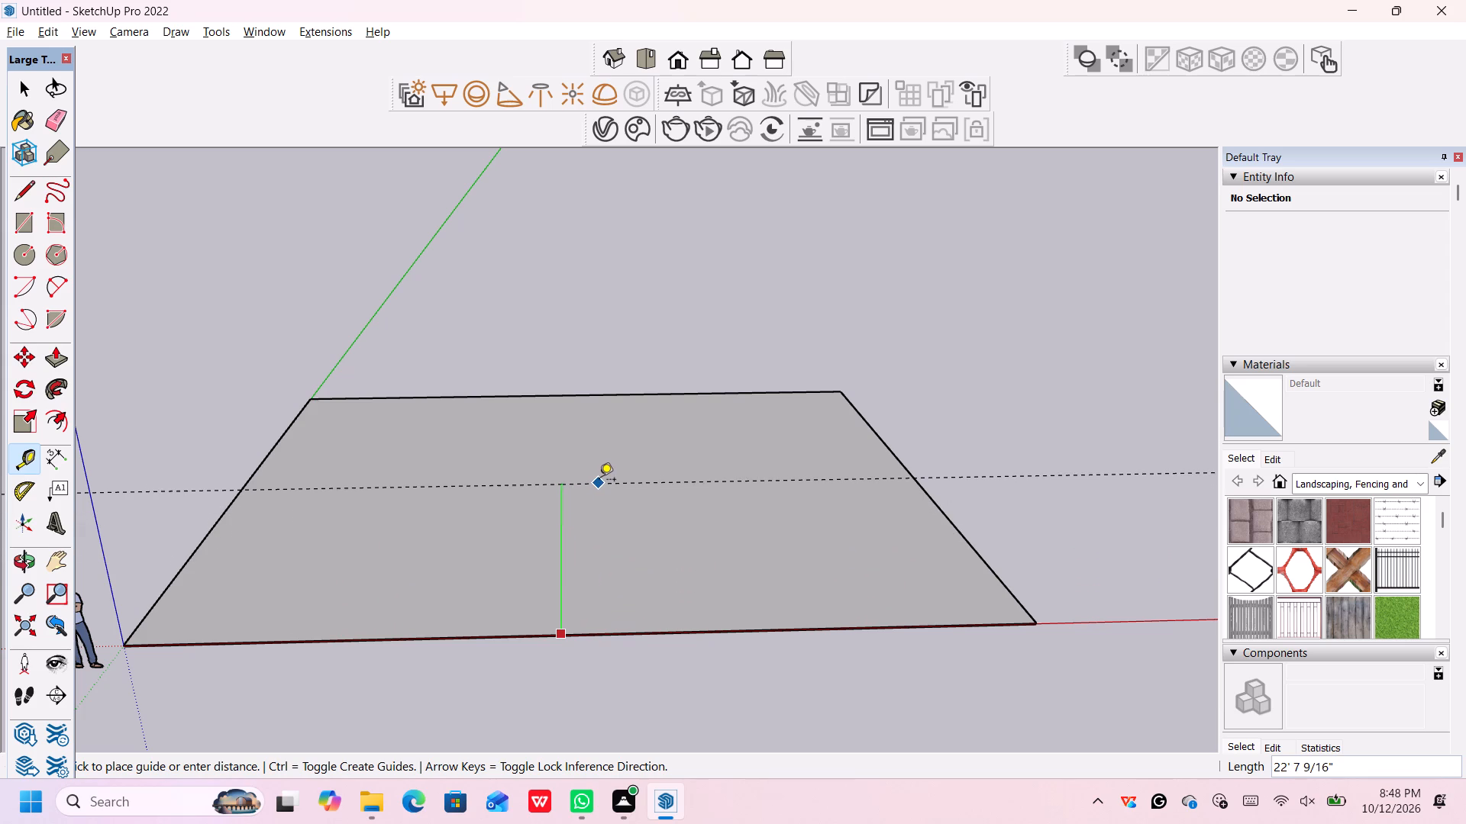
{"action": "middle_click_drag", "start_coordinate": [599, 481], "coordinate": [593, 595]}
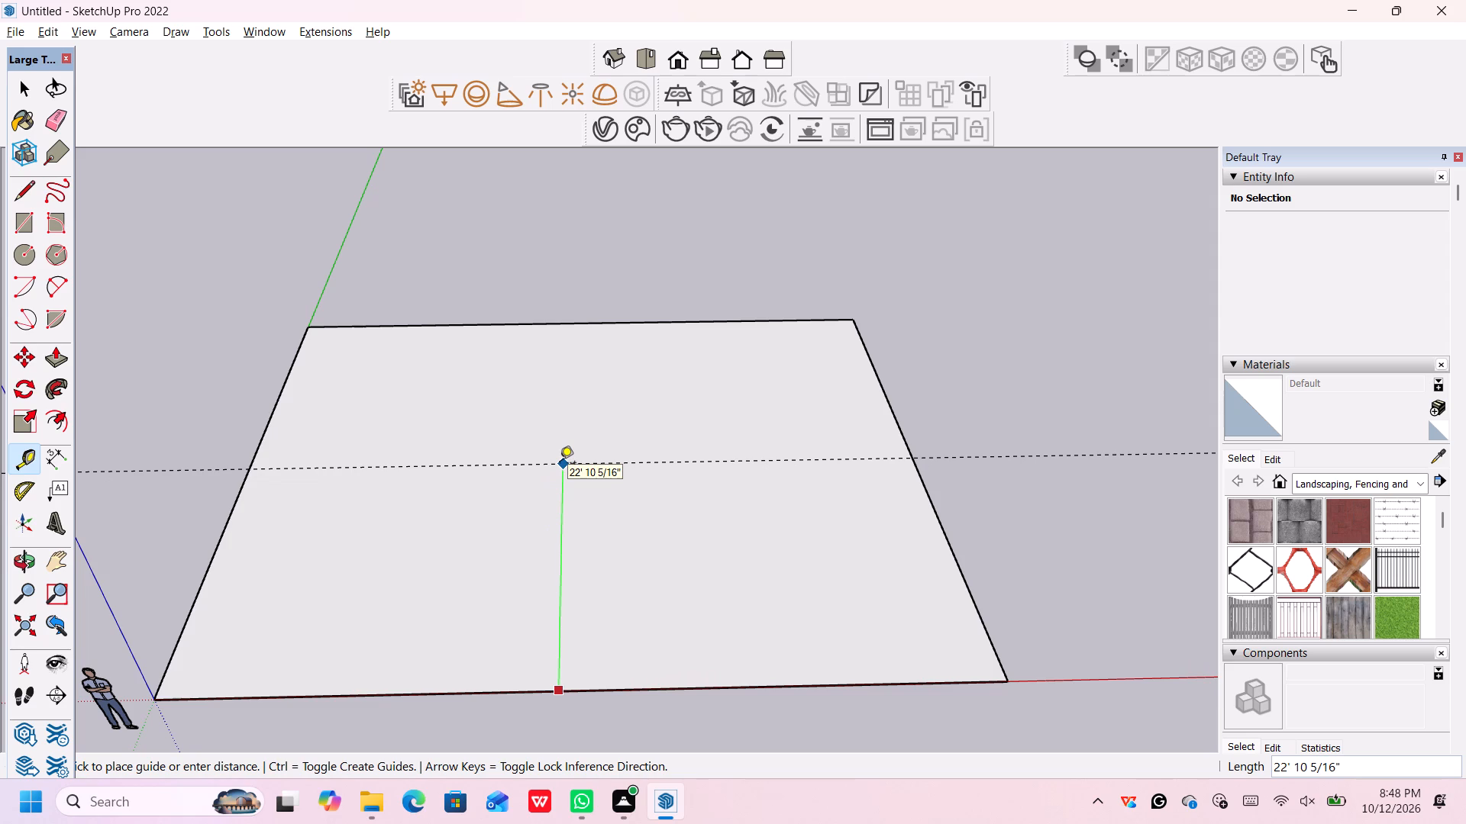
{"action": "type", "text": "22"}
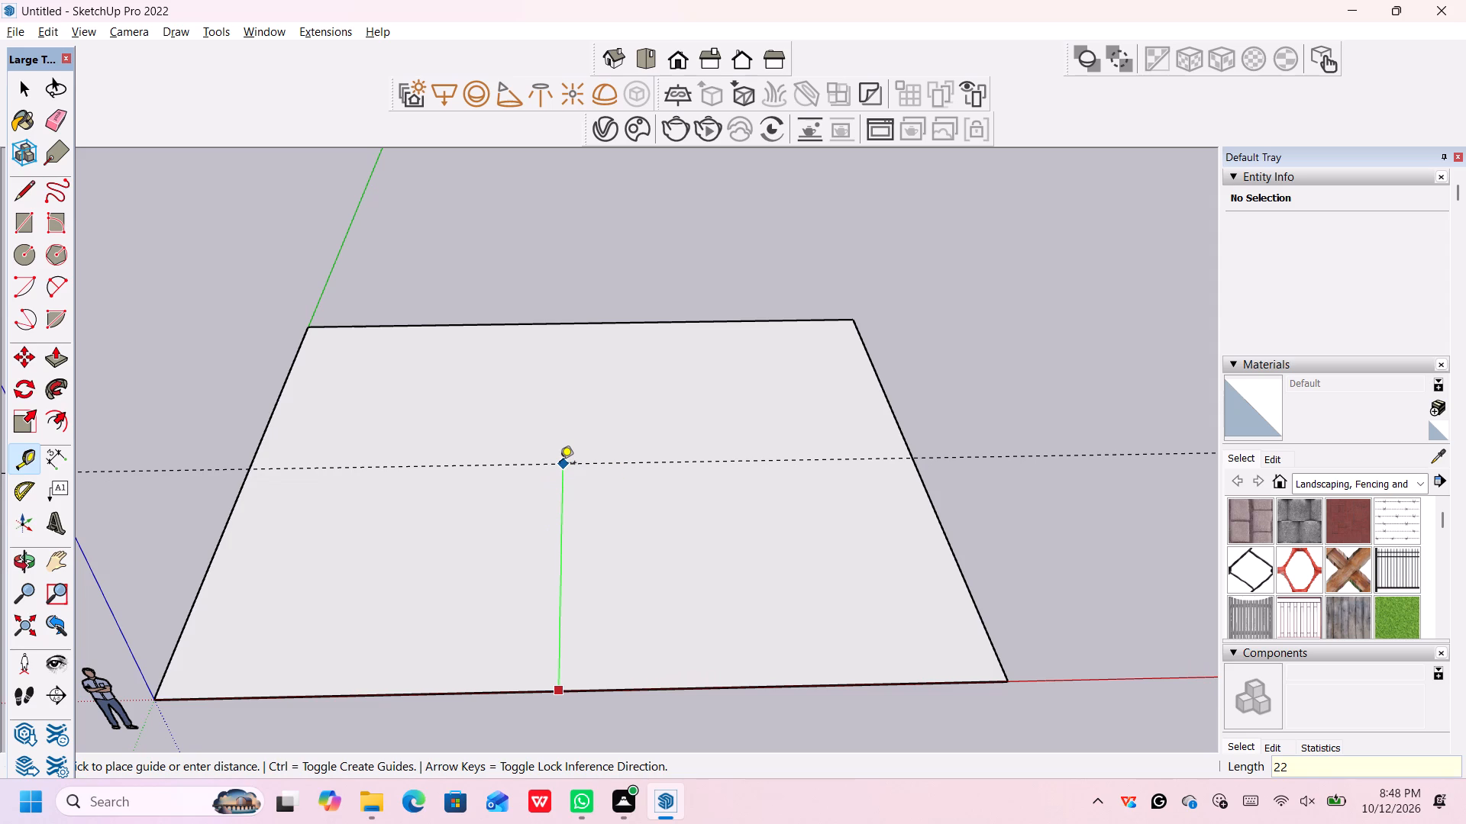
{"action": "key", "text": "apostrophe"}
{"action": "key", "text": "BackSpace"}
{"action": "key", "text": "period"}
{"action": "type", "text": "5'"}
{"action": "key", "text": "Return"}
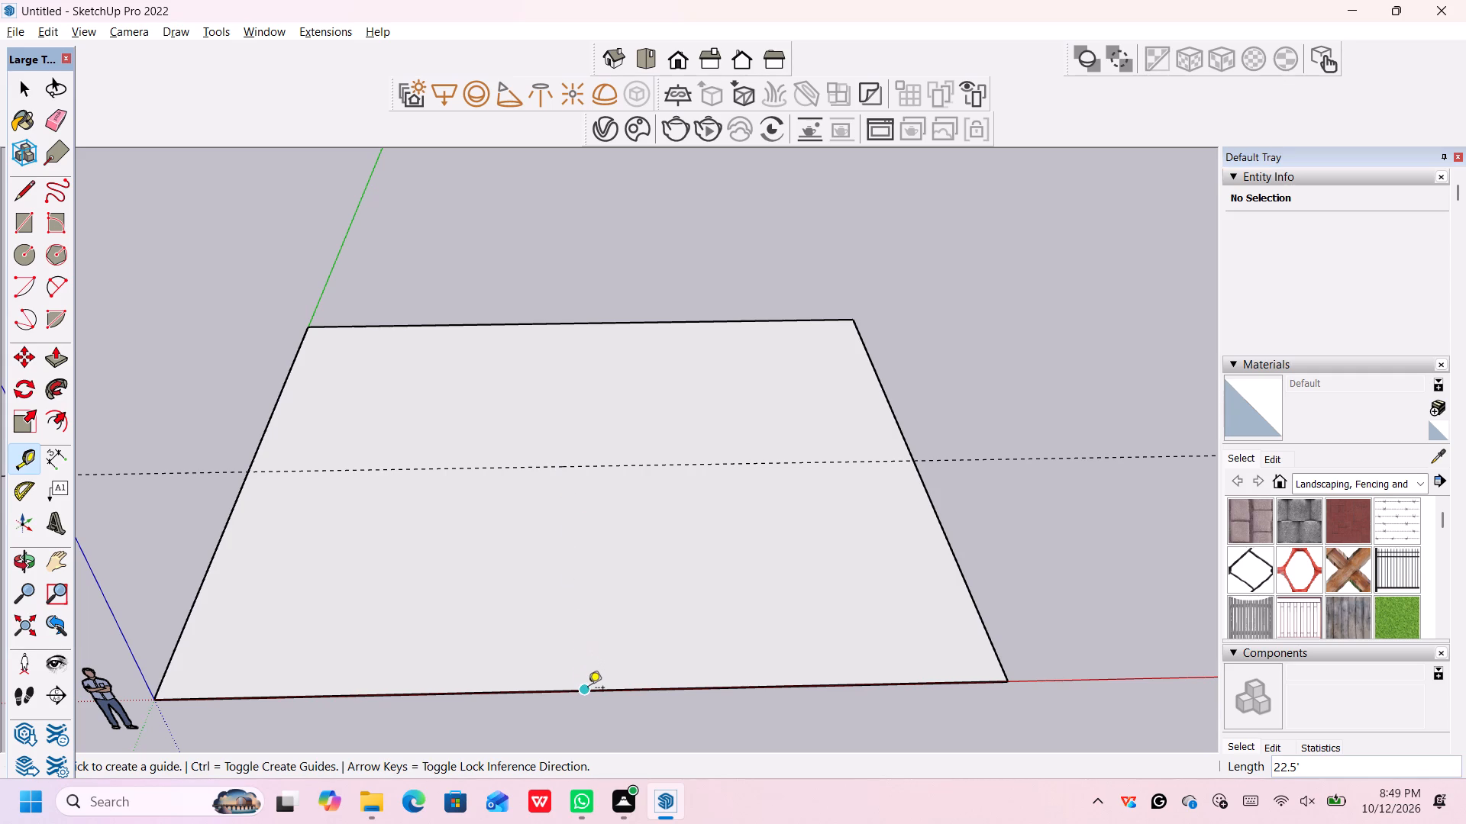
Place a guide line parallel to the slab's side edge on the green axis, offset 20' into the slab.
{"action": "scroll", "coordinate": [588, 689], "scroll_direction": "down", "scroll_amount": 5}
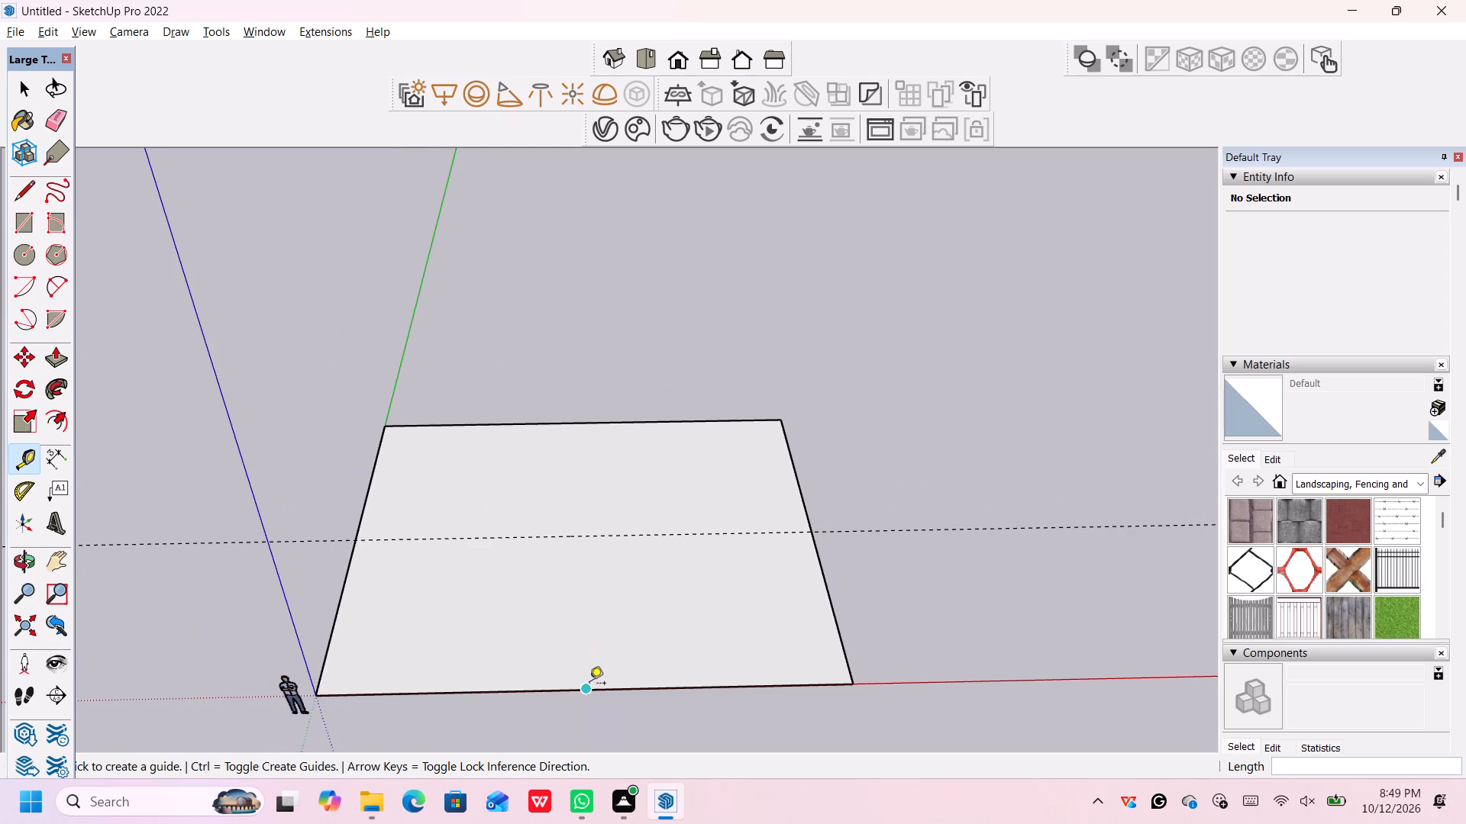
{"action": "middle_click_drag", "start_coordinate": [589, 684], "coordinate": [612, 523]}
{"action": "middle_click_drag", "start_coordinate": [603, 666], "coordinate": [576, 597]}
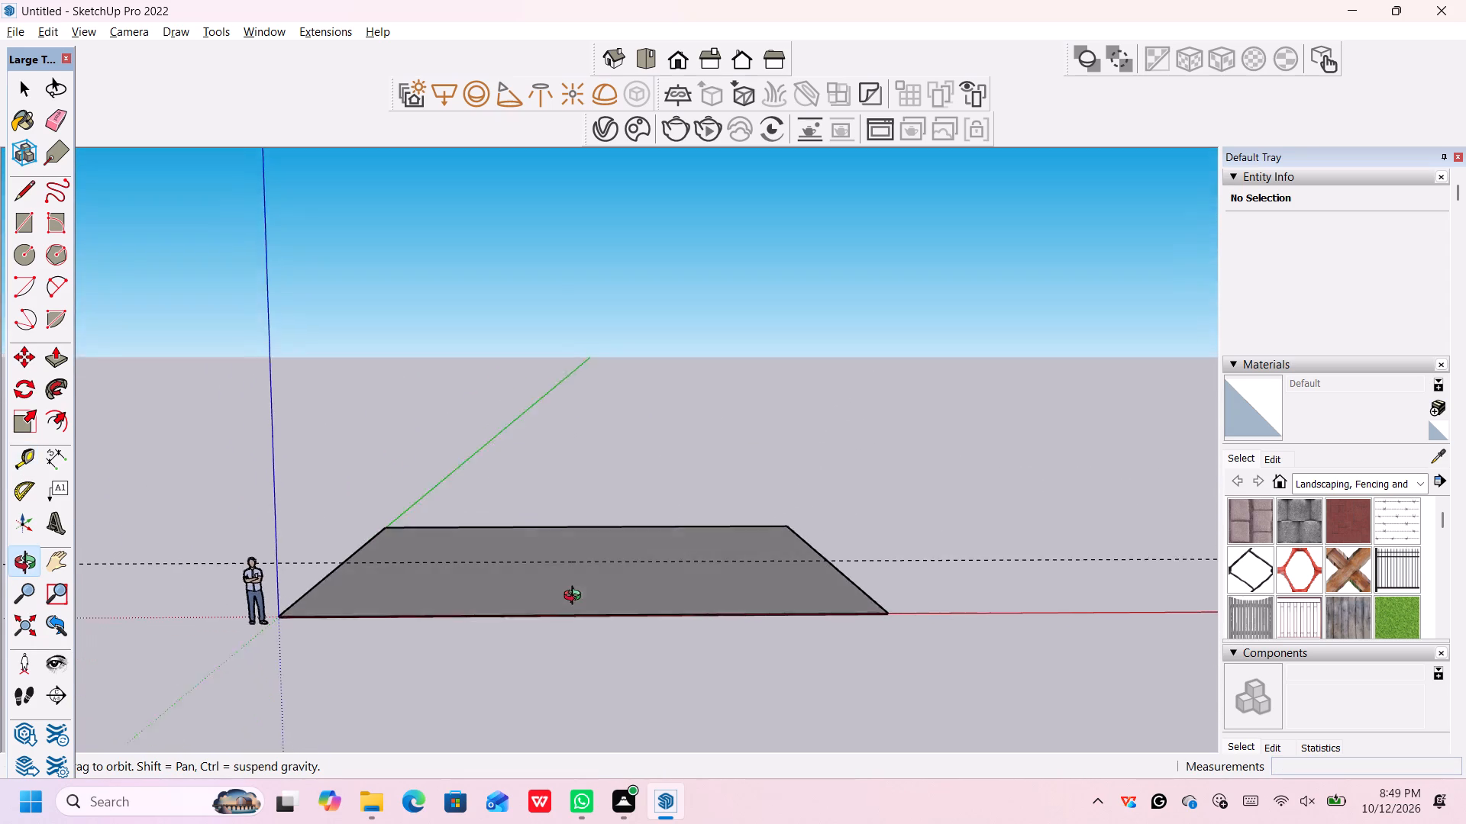
{"action": "middle_click_drag", "start_coordinate": [576, 597], "coordinate": [589, 689]}
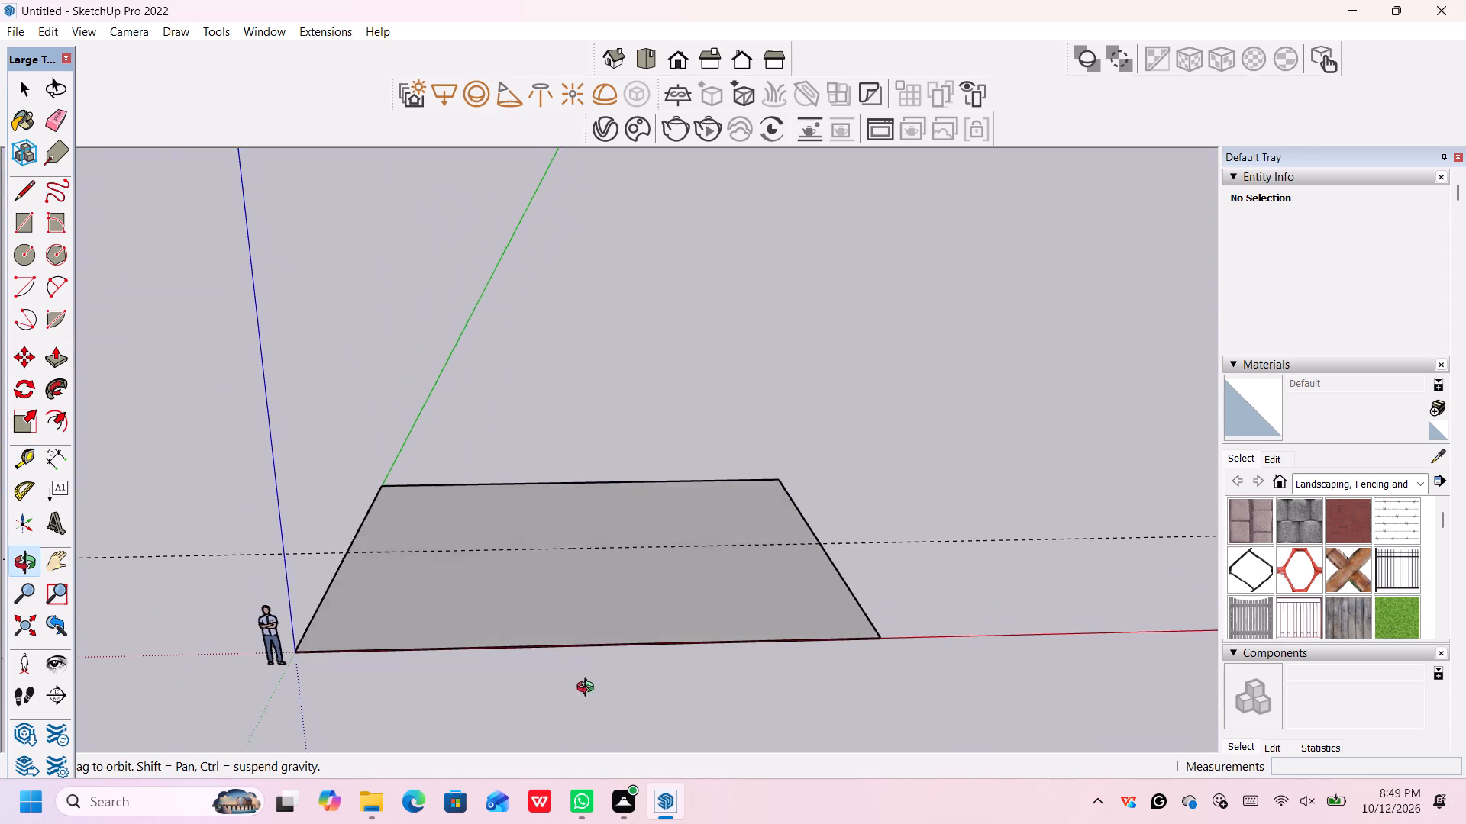
{"action": "middle_click_drag", "start_coordinate": [589, 689], "coordinate": [589, 697]}
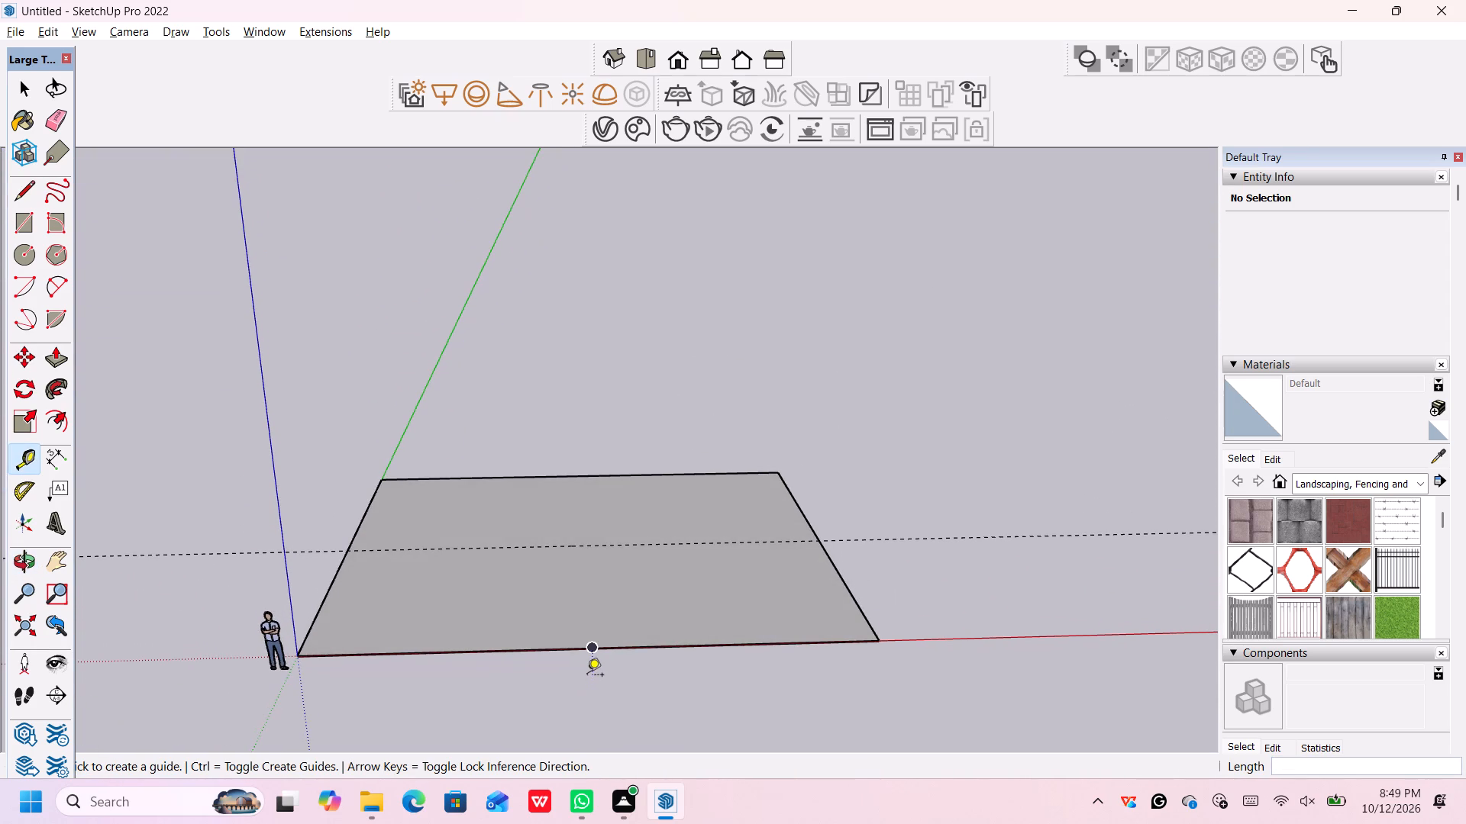
{"action": "middle_click_drag", "start_coordinate": [583, 659], "coordinate": [582, 664]}
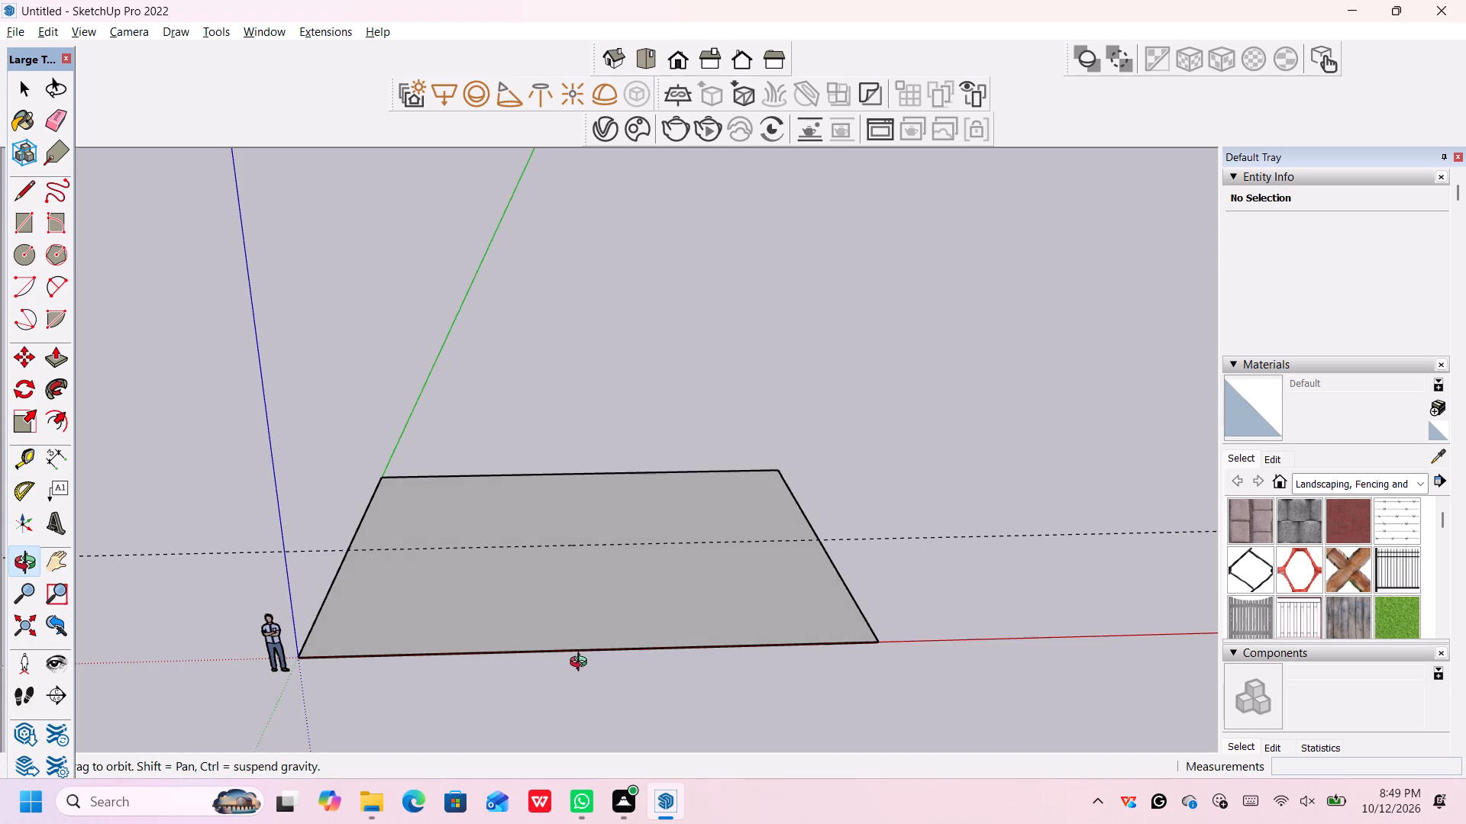
{"action": "middle_click_drag", "start_coordinate": [582, 664], "coordinate": [565, 741]}
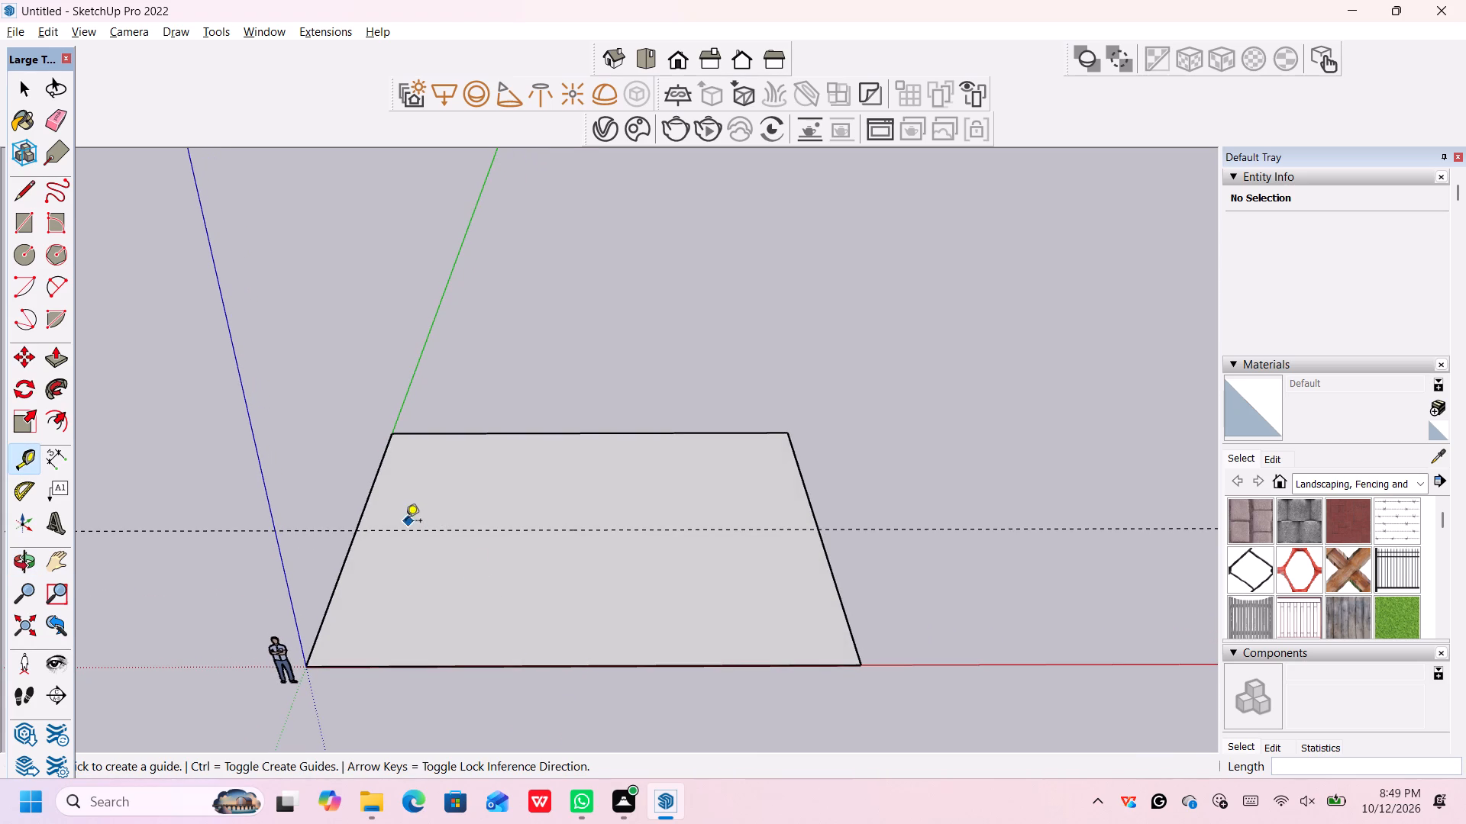
{"action": "left_click", "coordinate": [350, 548]}
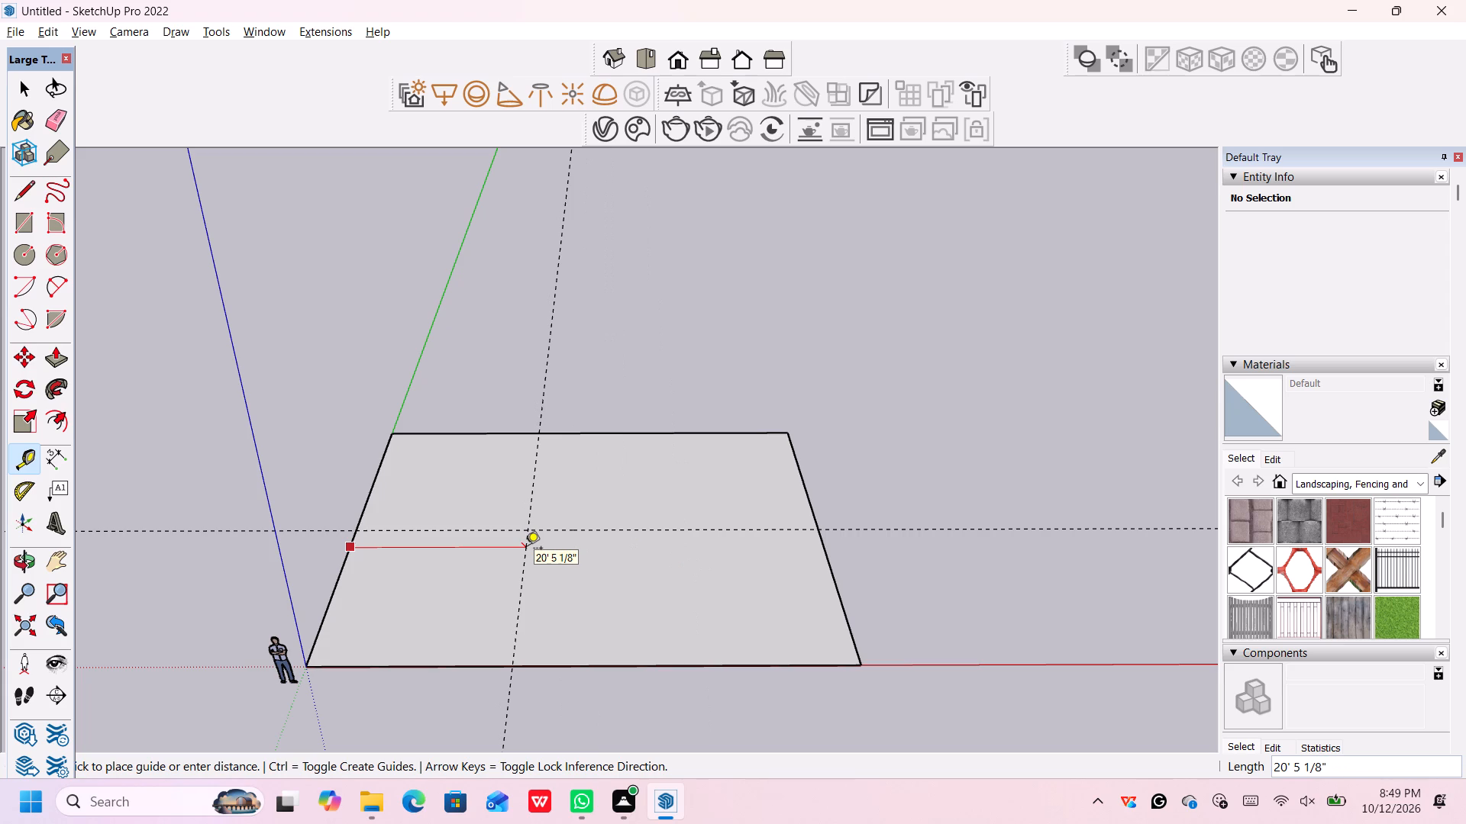
{"action": "key", "text": "2"}
{"action": "type", "text": "0'"}
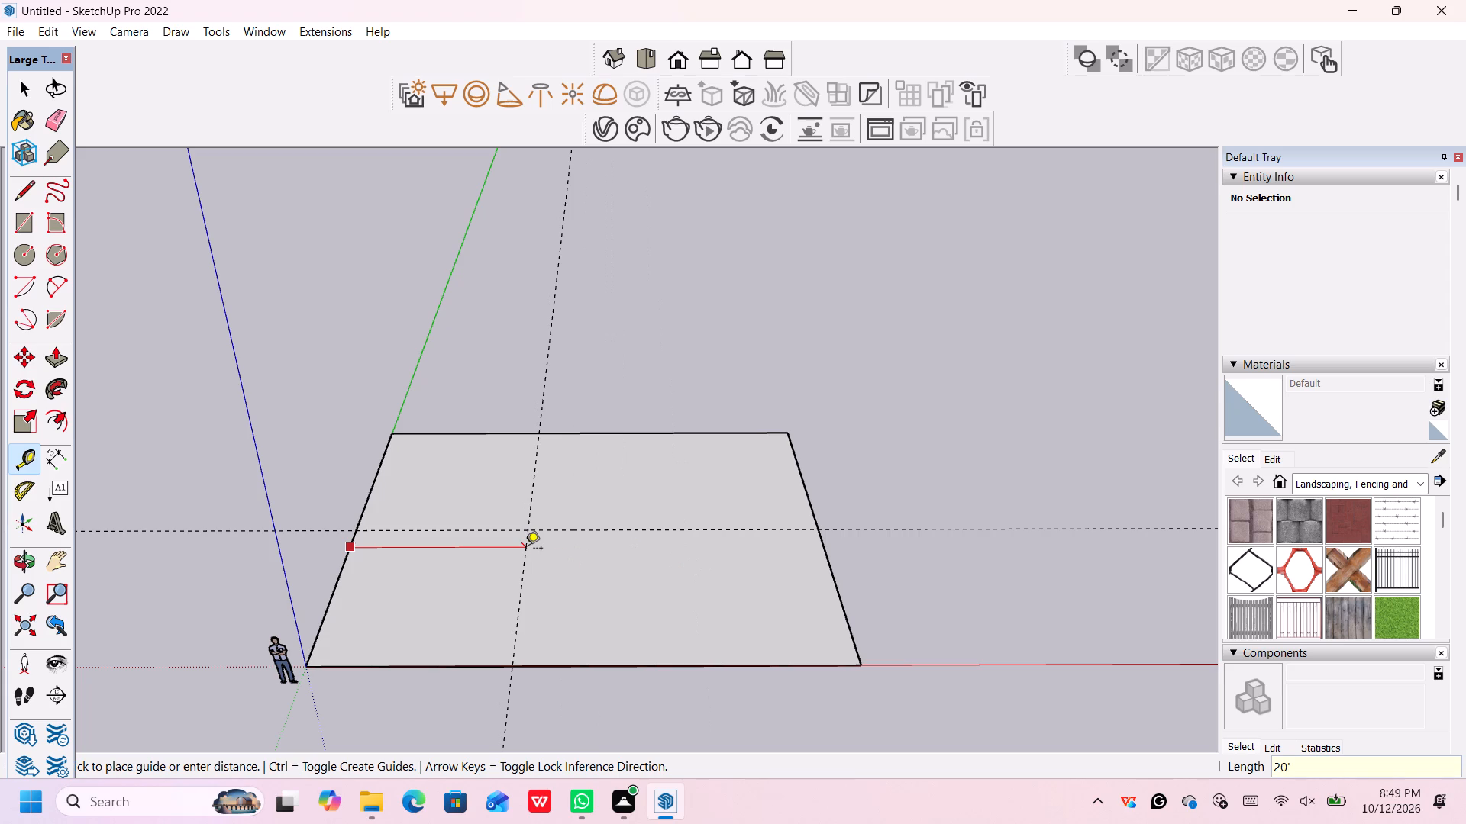
{"action": "key", "text": "Return"}
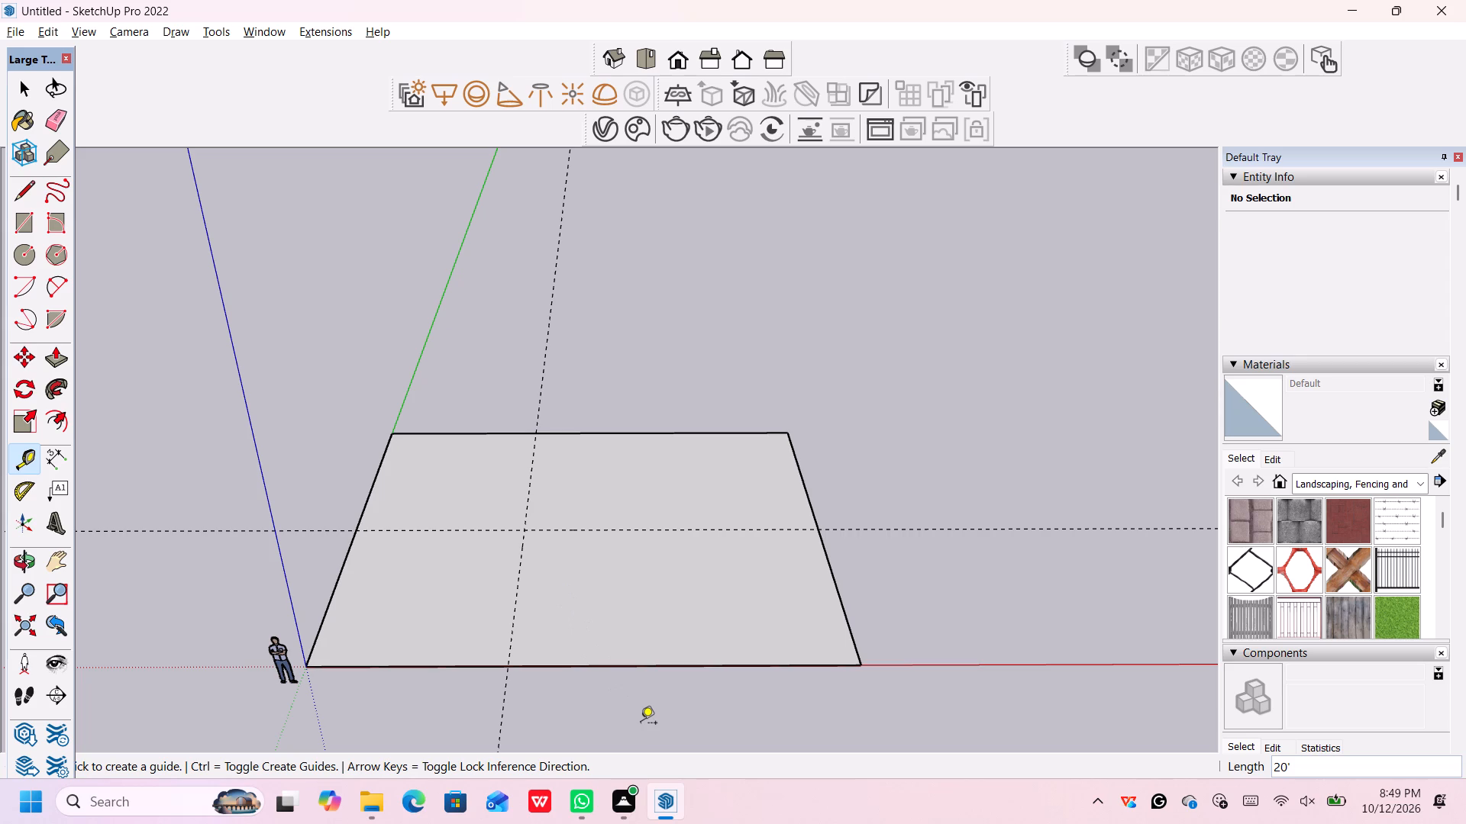
Draw lines along the guides from the side edge opposite the origin to their intersection and on to the front edge, splitting off an L-shaped face.
{"action": "scroll", "coordinate": [641, 724], "scroll_direction": "up", "scroll_amount": 1}
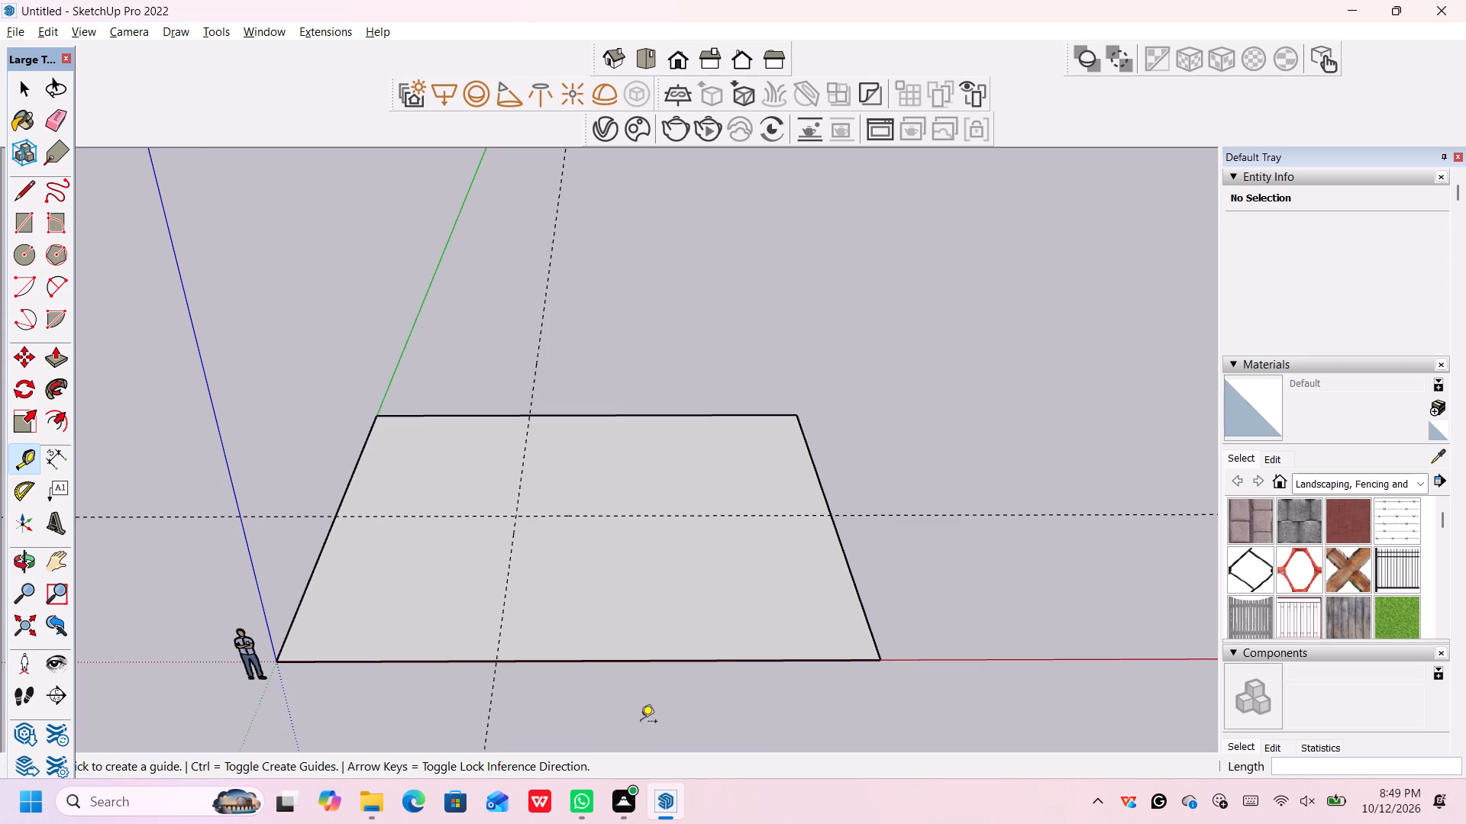
{"action": "key", "text": "space"}
{"action": "key", "text": "l"}
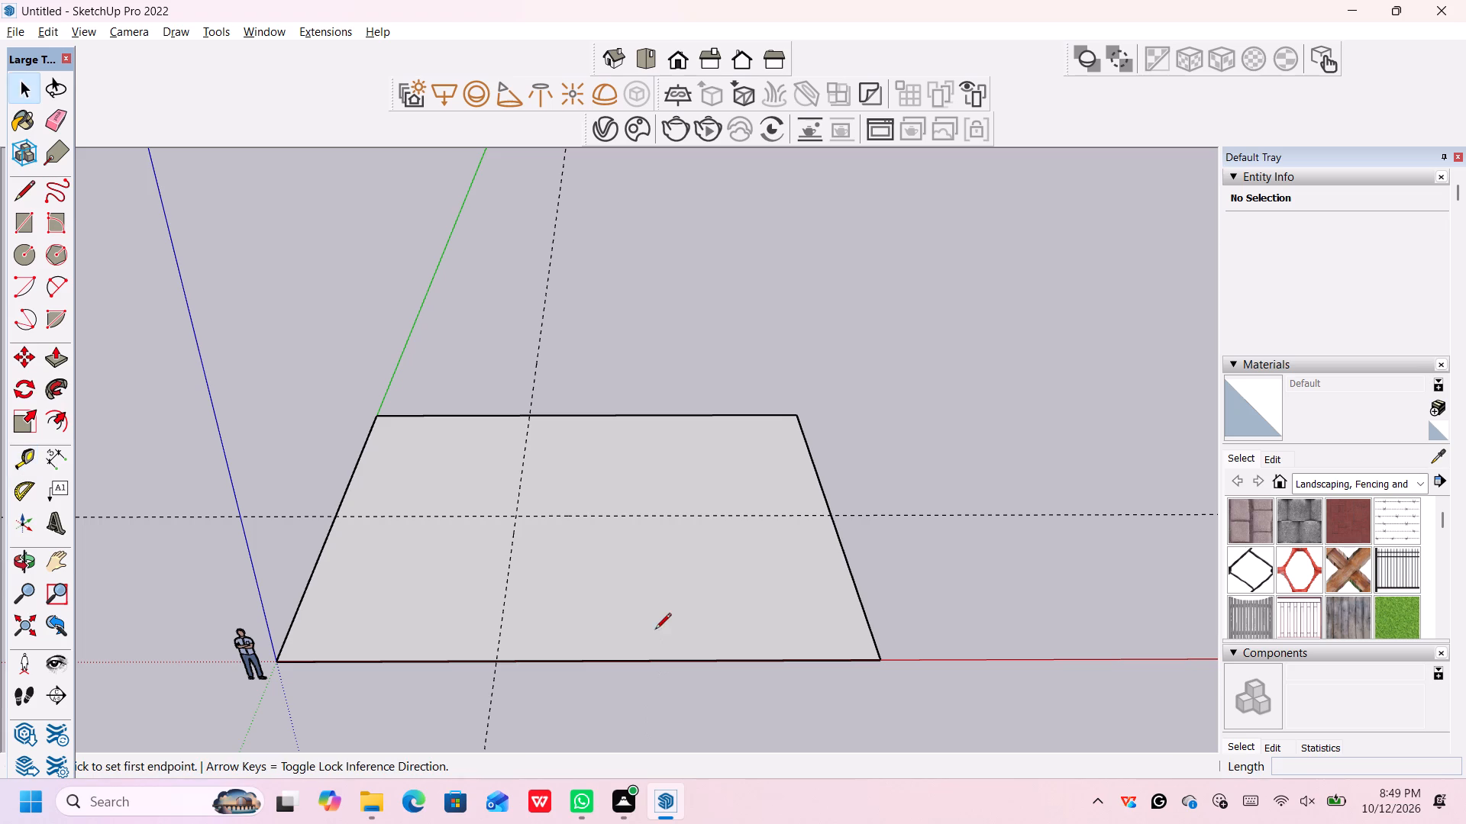
{"action": "left_click", "coordinate": [835, 520]}
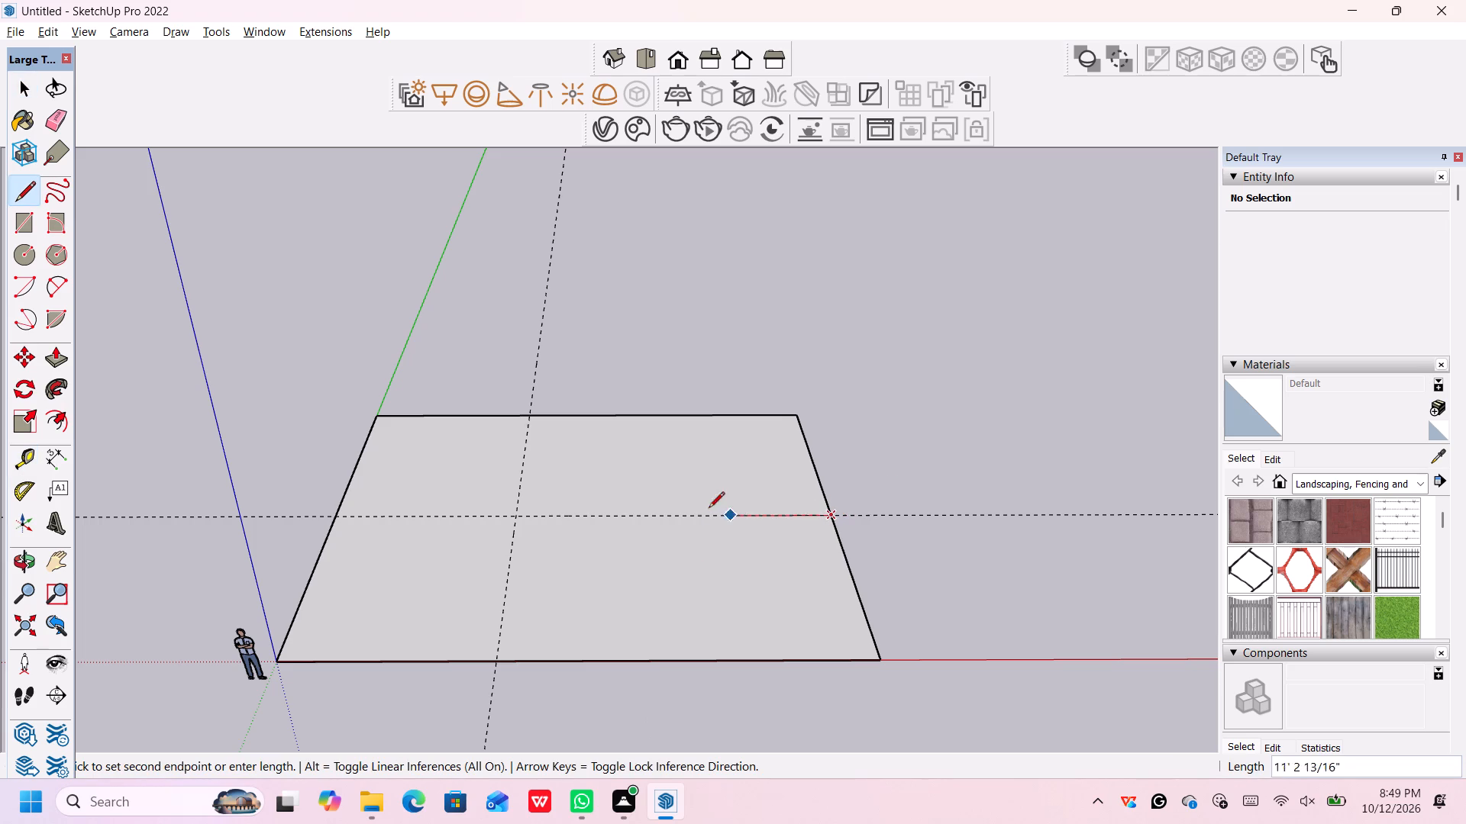
{"action": "left_click", "coordinate": [517, 514]}
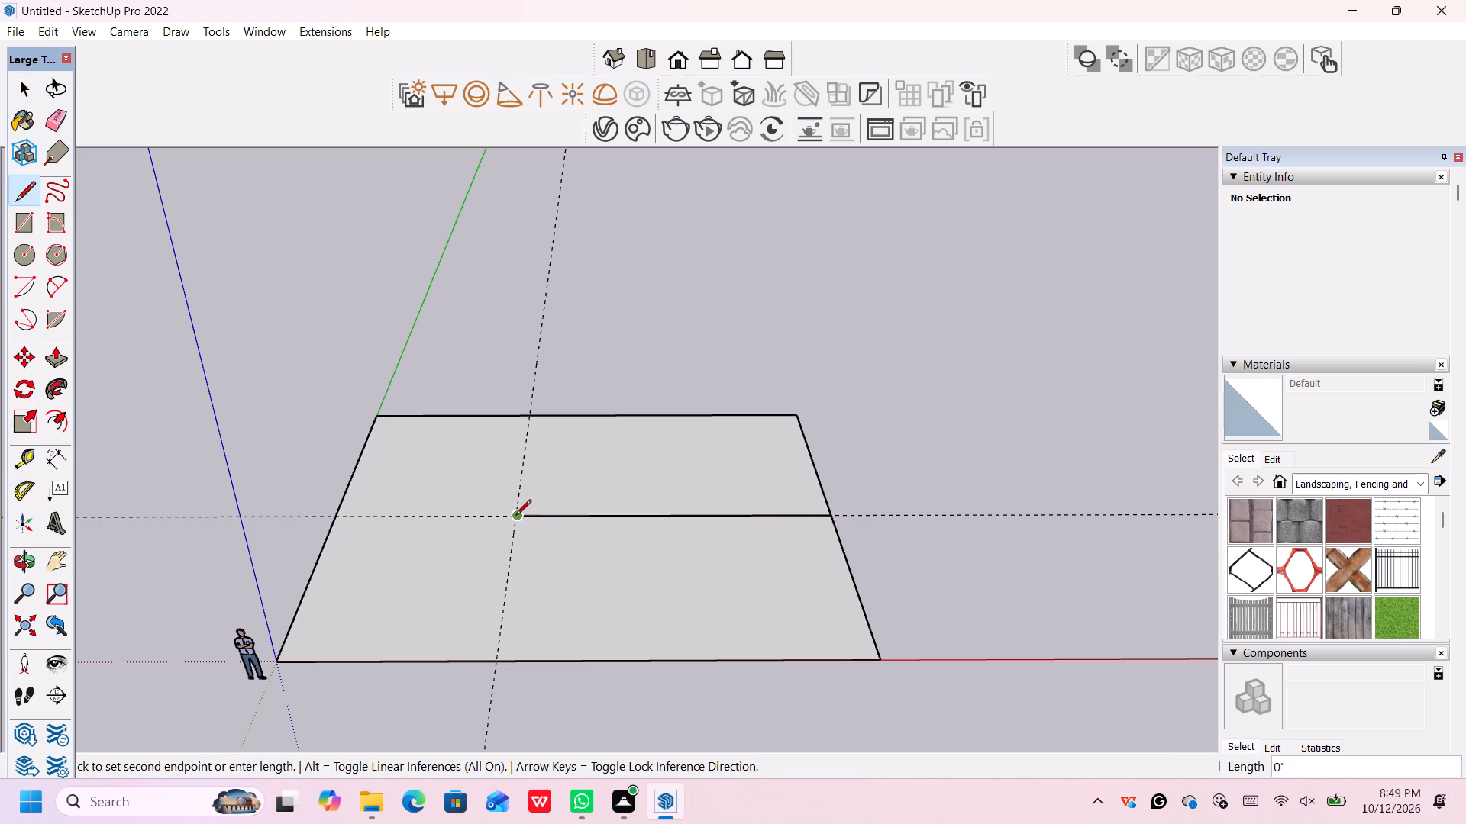
{"action": "left_click", "coordinate": [499, 662]}
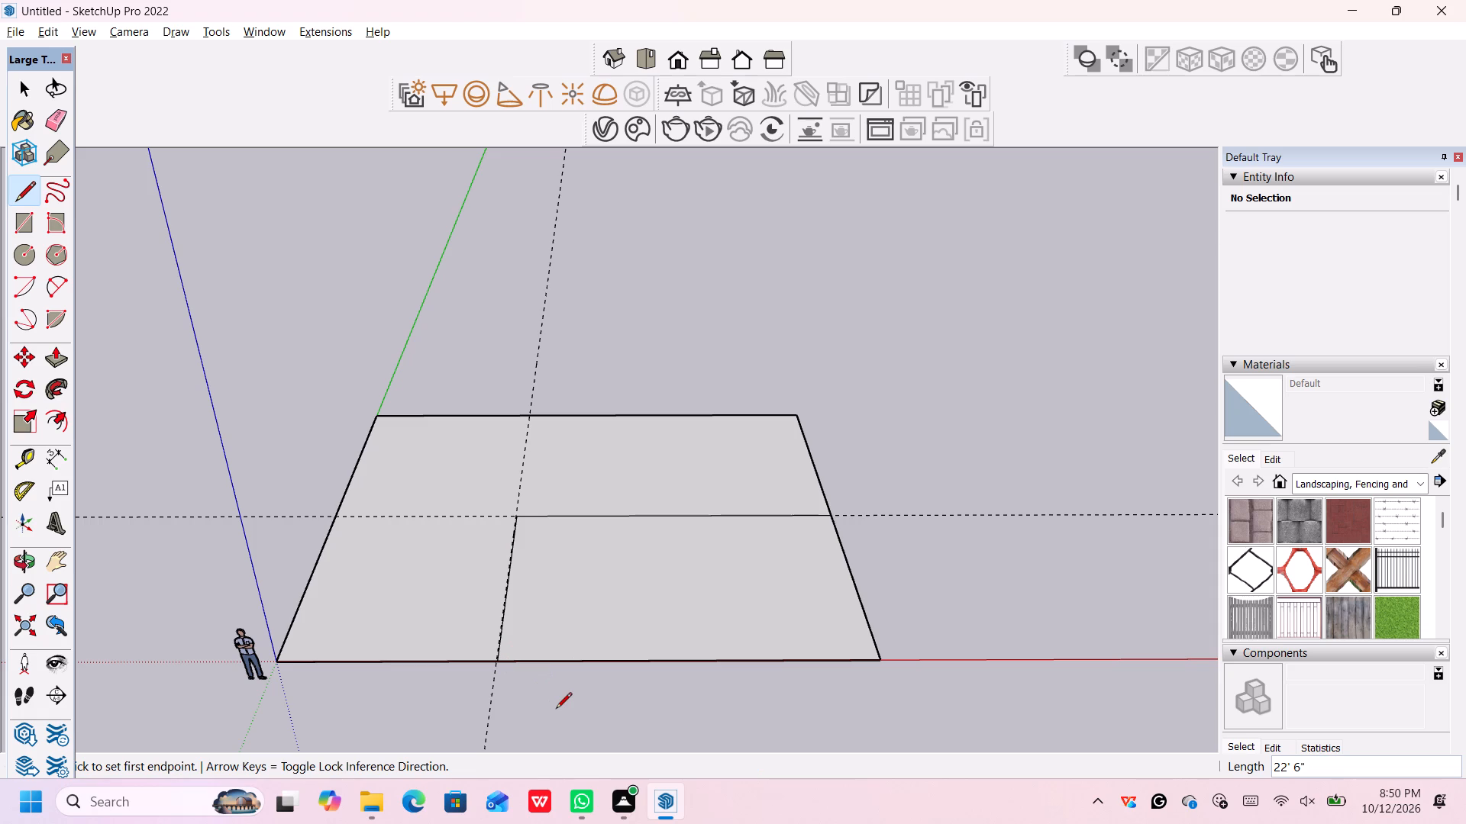
{"action": "key", "text": "space"}
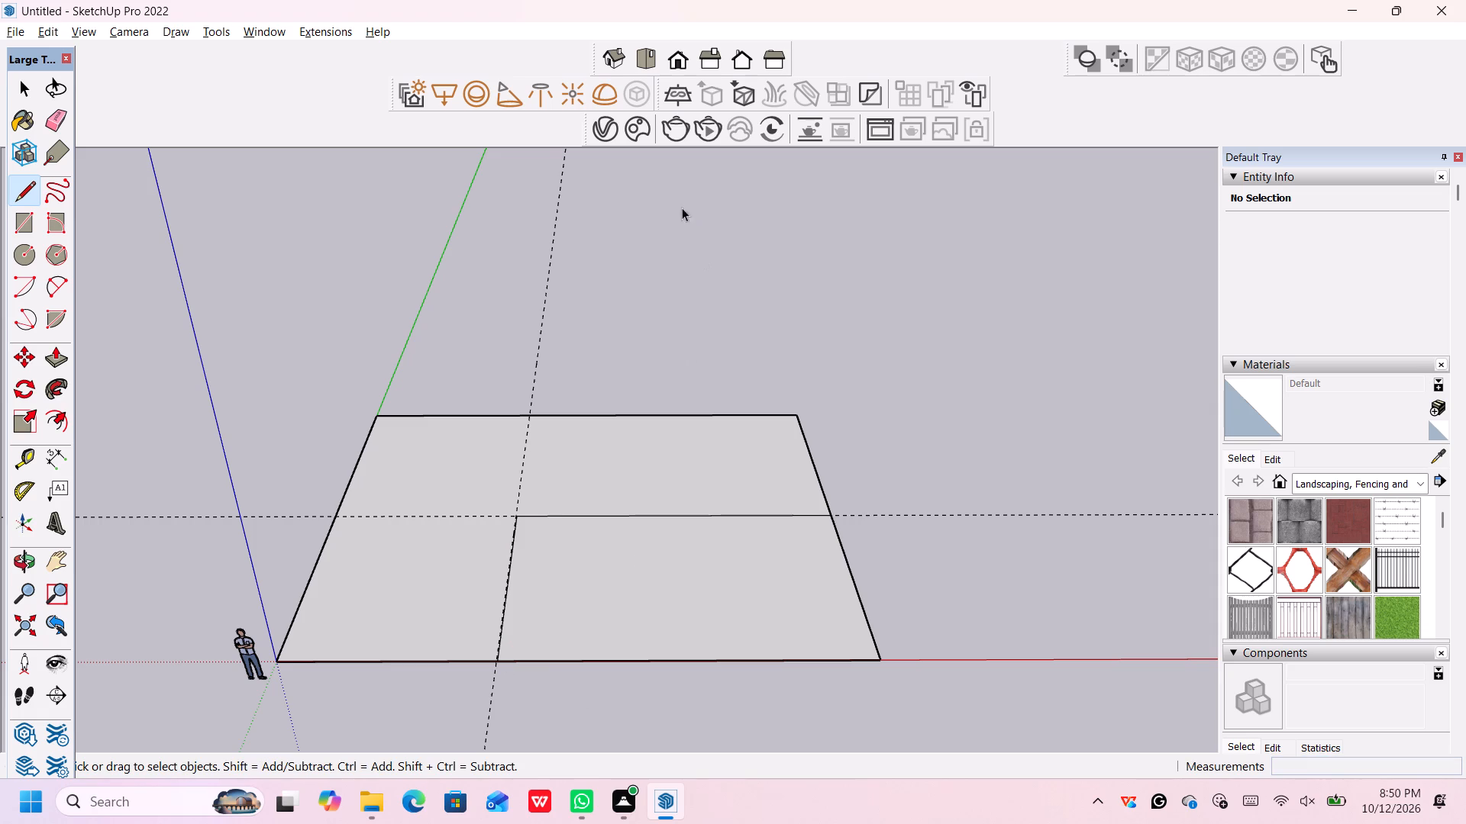
Delete both guide lines crossing the slab.
{"action": "left_click", "coordinate": [547, 275]}
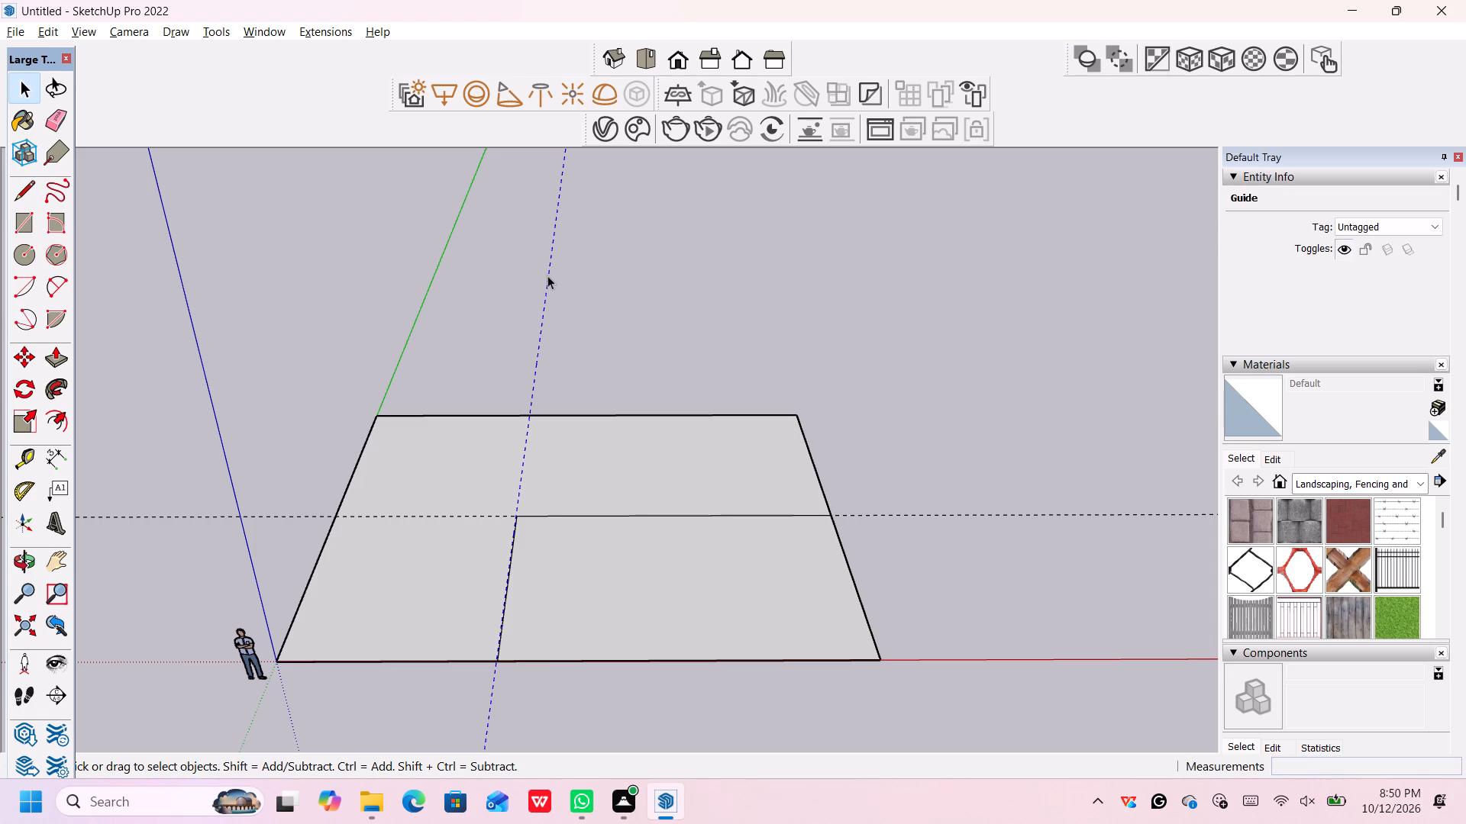
{"action": "key", "text": "BackSpace"}
{"action": "key", "text": "Delete"}
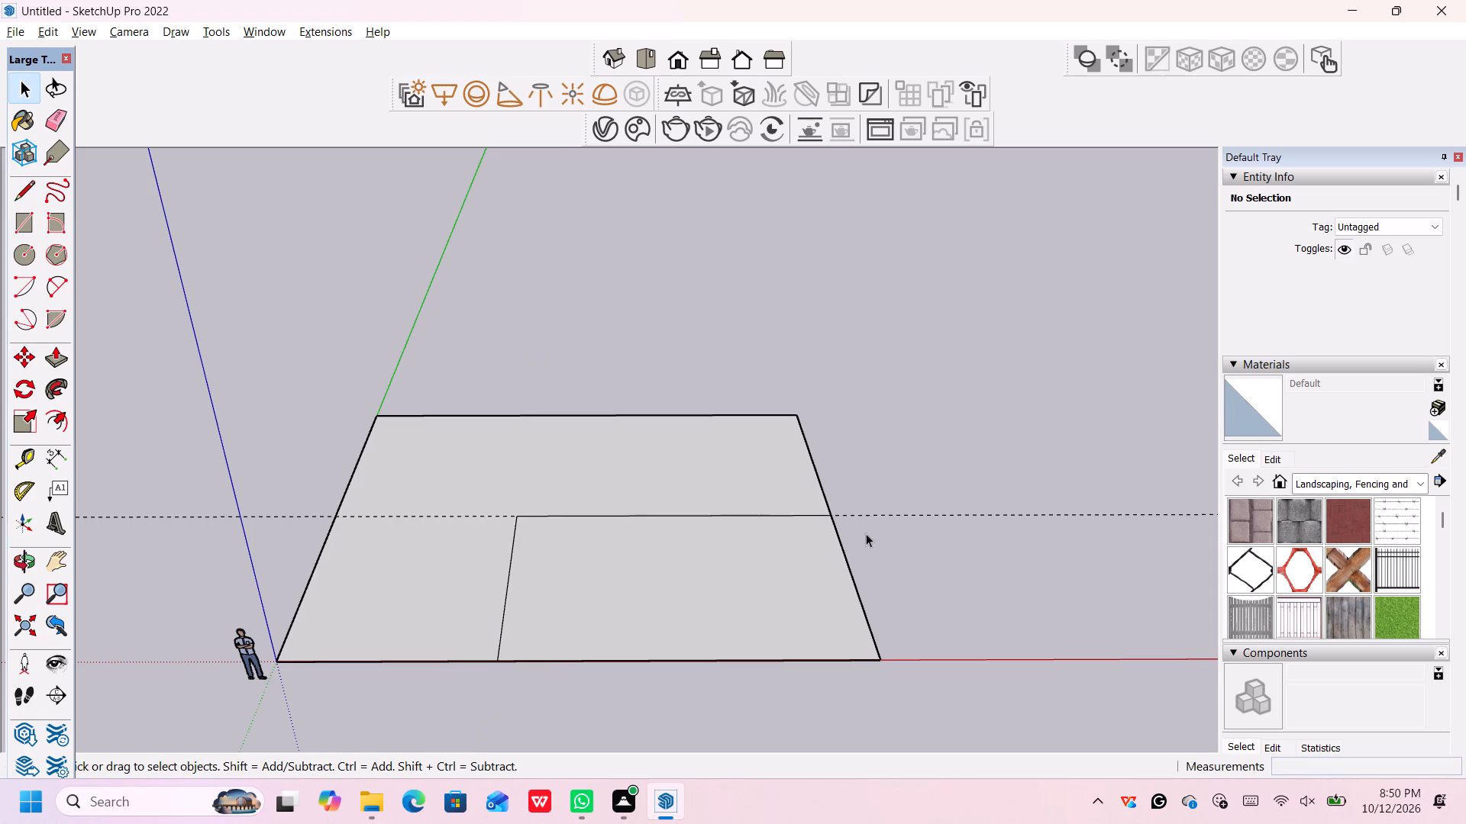
{"action": "left_click", "coordinate": [877, 512]}
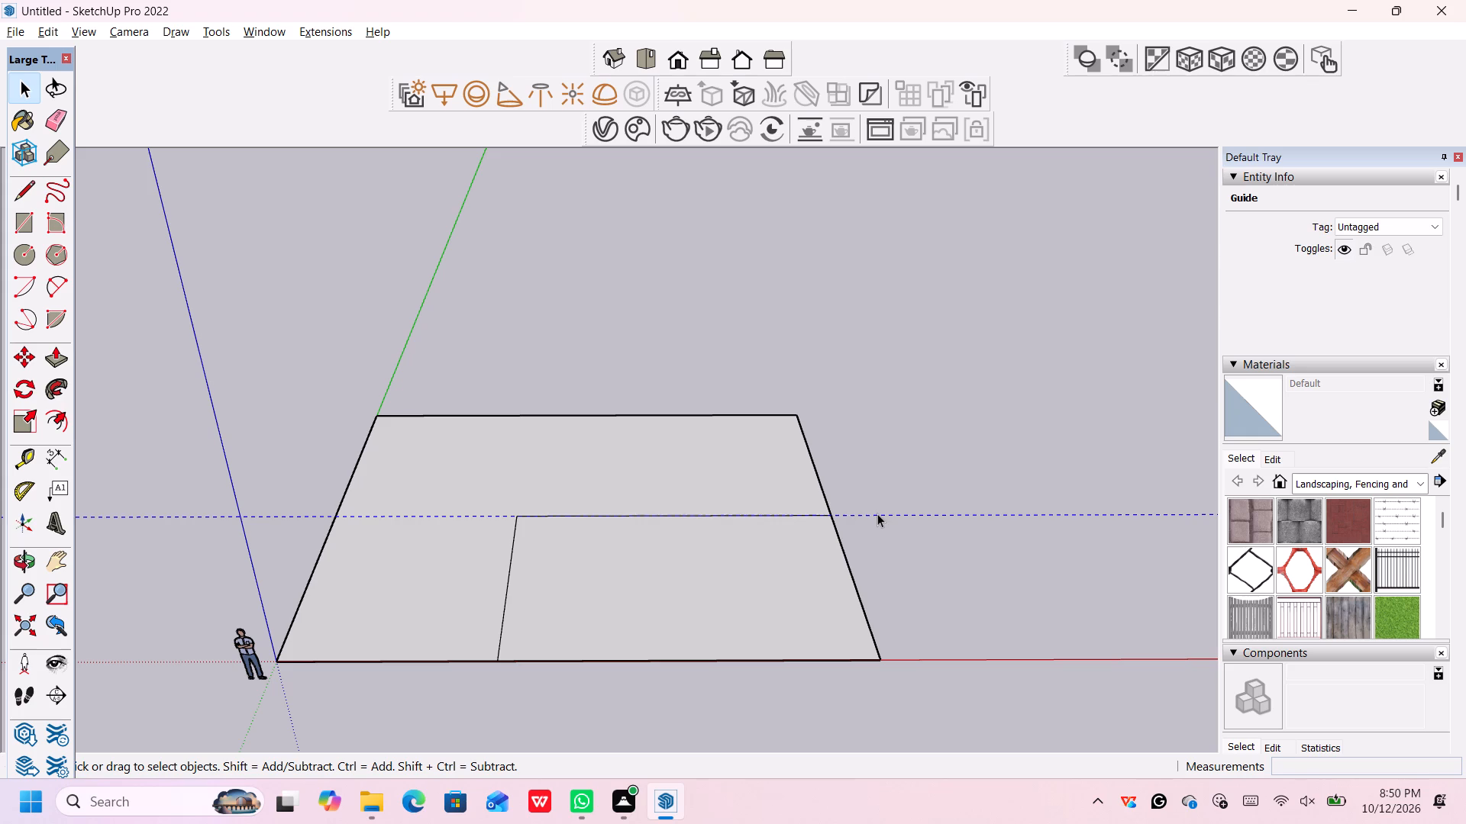
{"action": "key", "text": "Delete"}
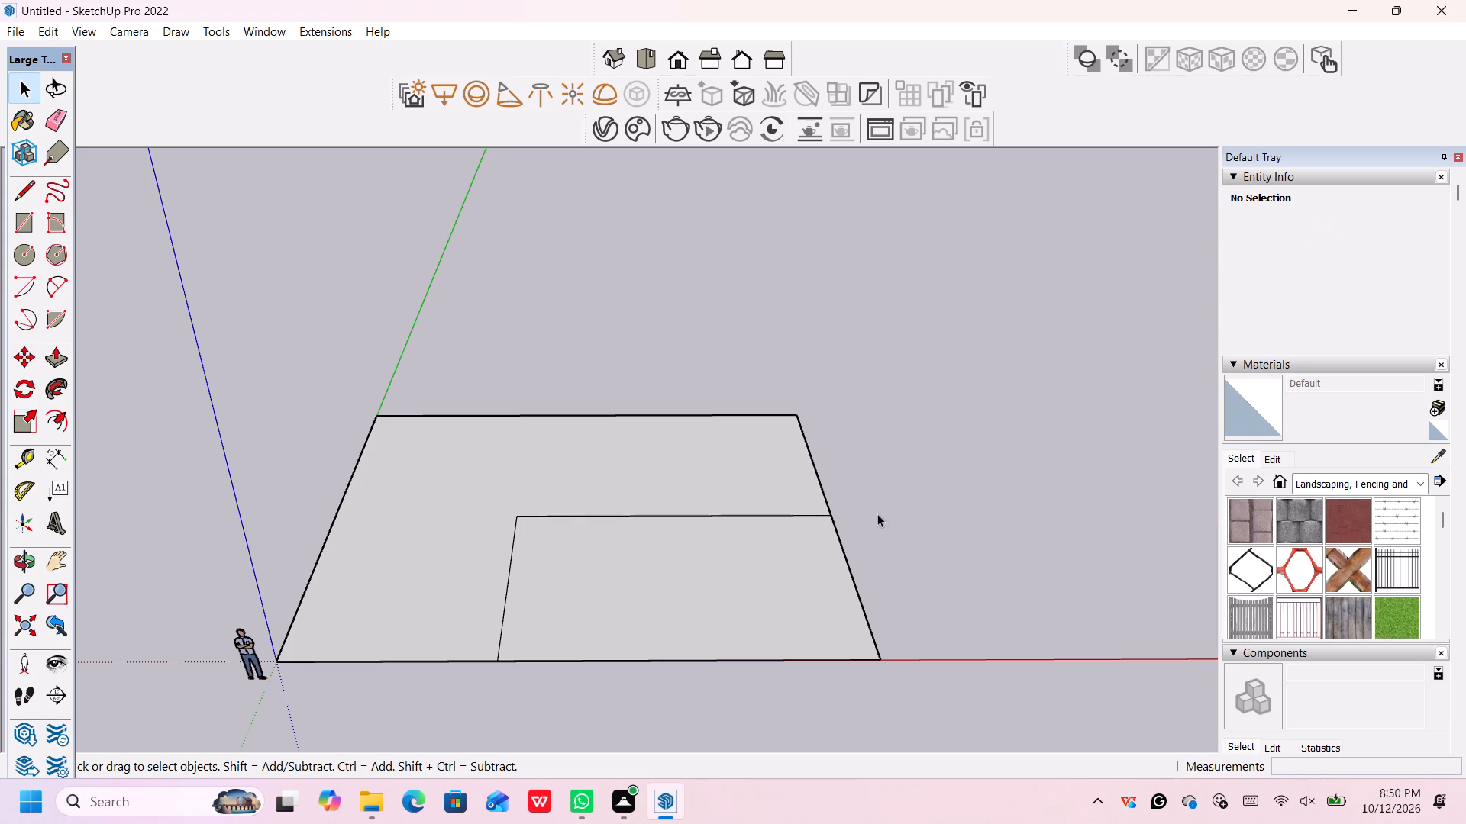
Push/Pull the L-shaped face of the slab upward to raise the building mass around the front rectangle.
{"action": "key", "text": "p"}
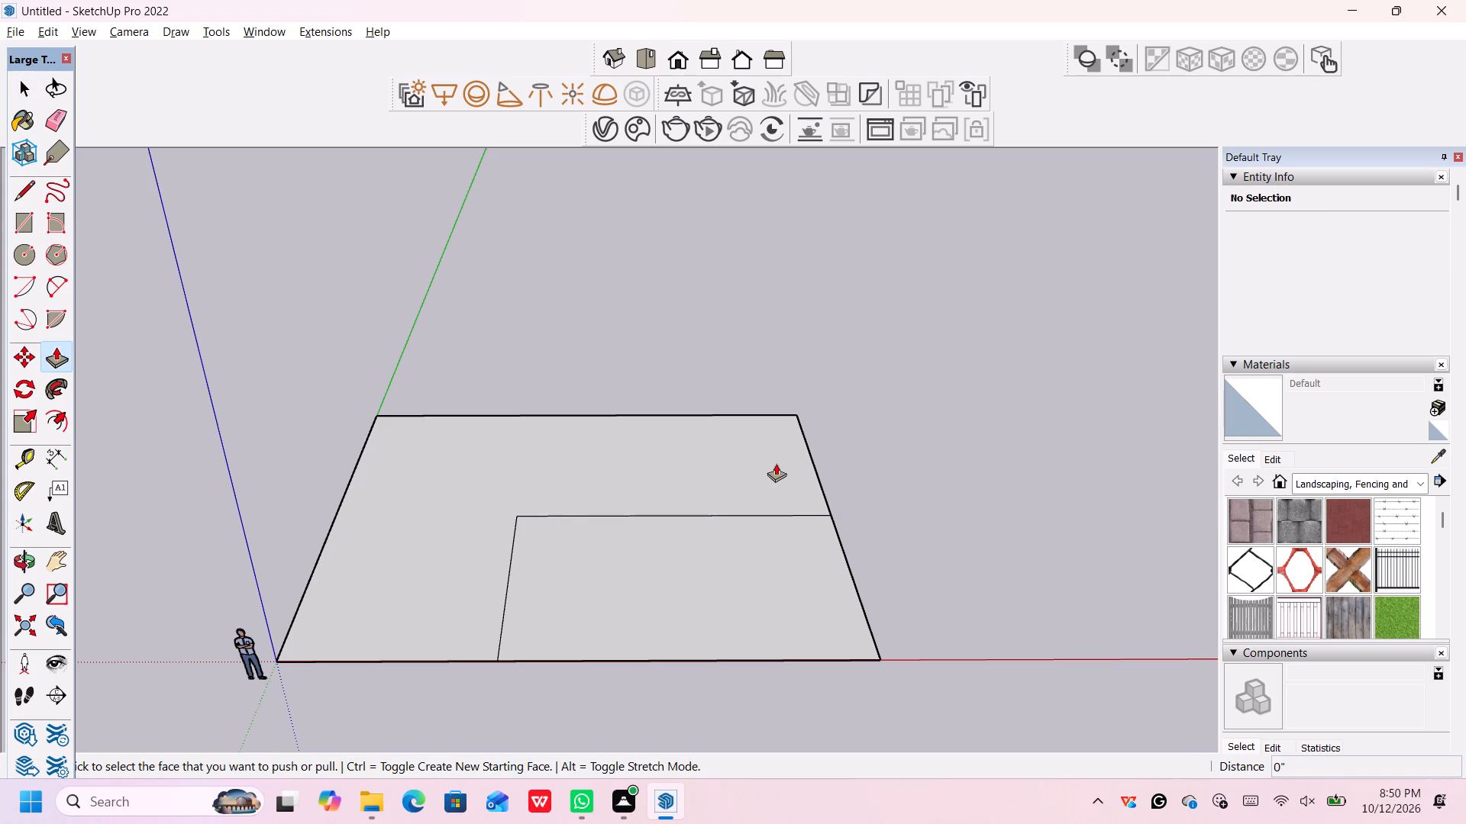
{"action": "left_click", "coordinate": [776, 463]}
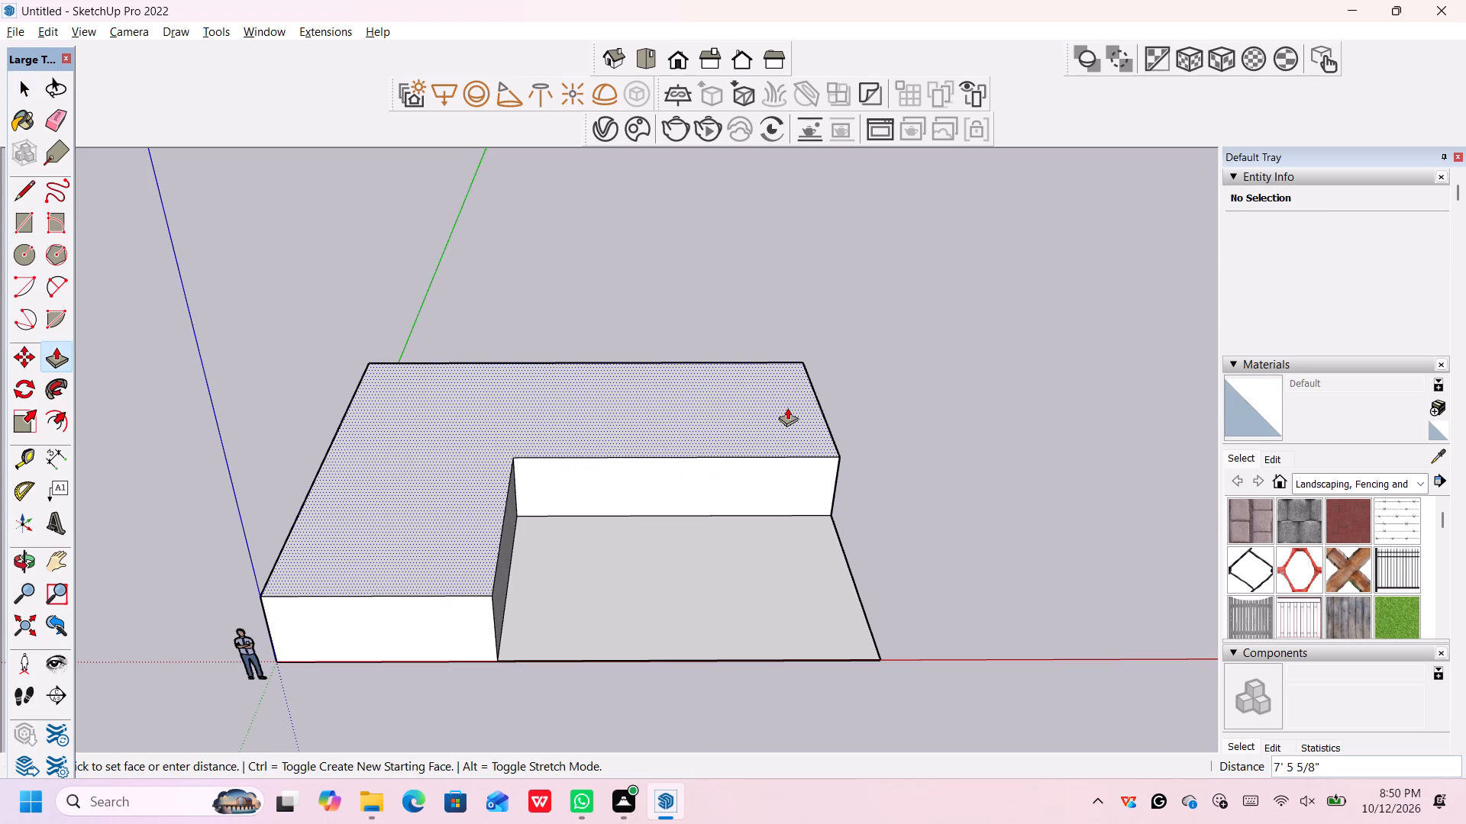
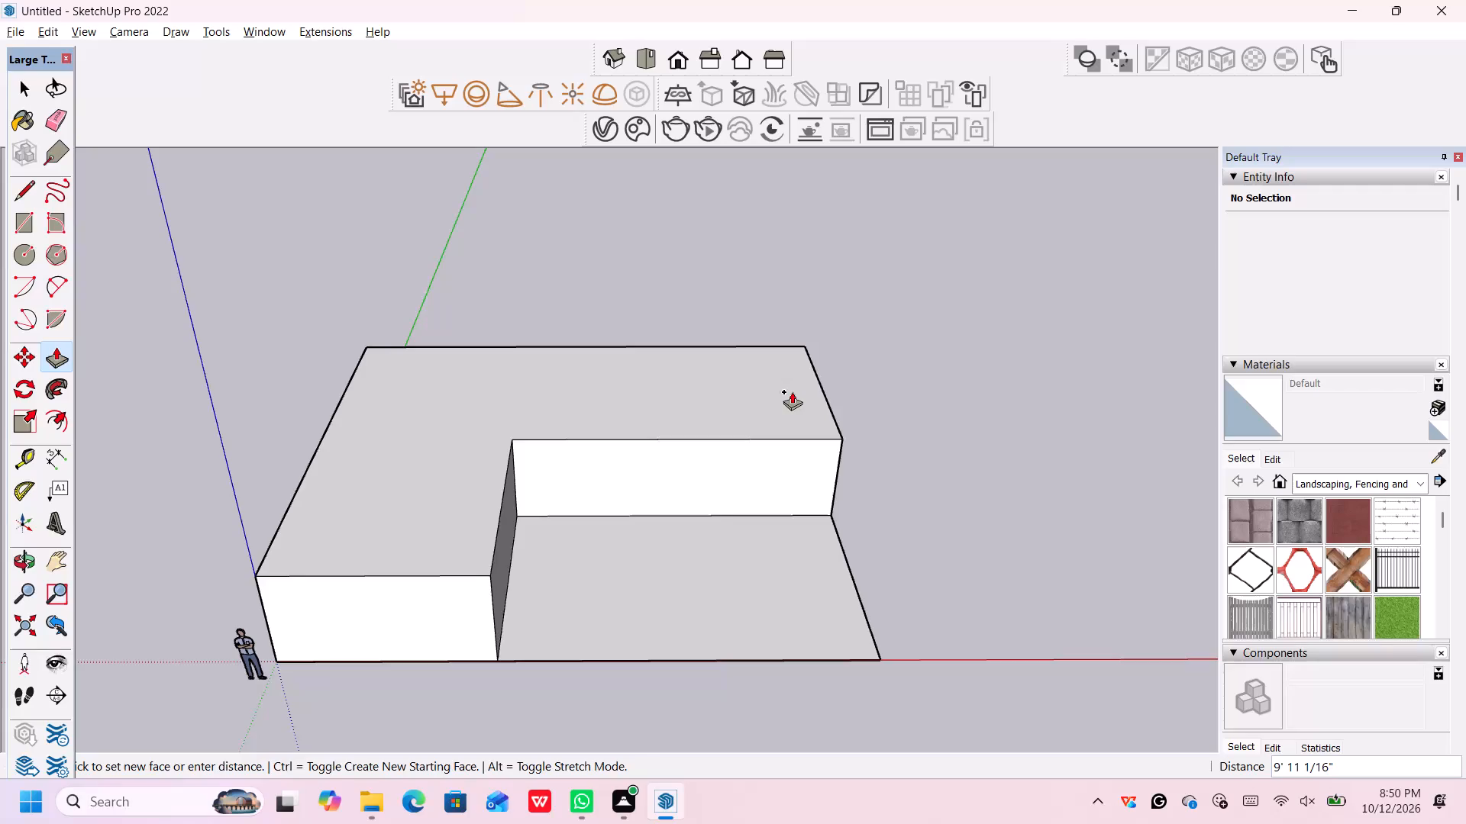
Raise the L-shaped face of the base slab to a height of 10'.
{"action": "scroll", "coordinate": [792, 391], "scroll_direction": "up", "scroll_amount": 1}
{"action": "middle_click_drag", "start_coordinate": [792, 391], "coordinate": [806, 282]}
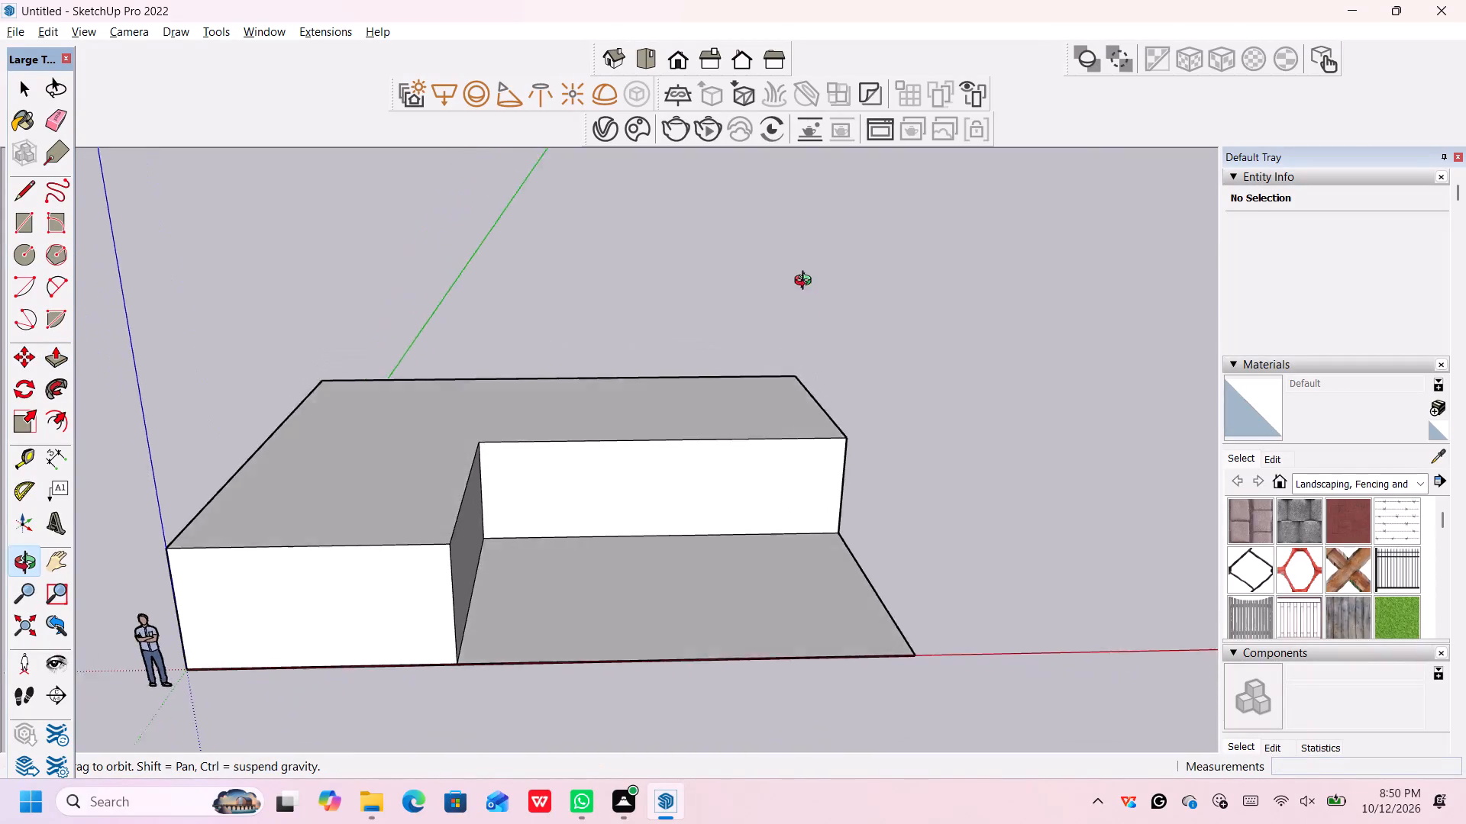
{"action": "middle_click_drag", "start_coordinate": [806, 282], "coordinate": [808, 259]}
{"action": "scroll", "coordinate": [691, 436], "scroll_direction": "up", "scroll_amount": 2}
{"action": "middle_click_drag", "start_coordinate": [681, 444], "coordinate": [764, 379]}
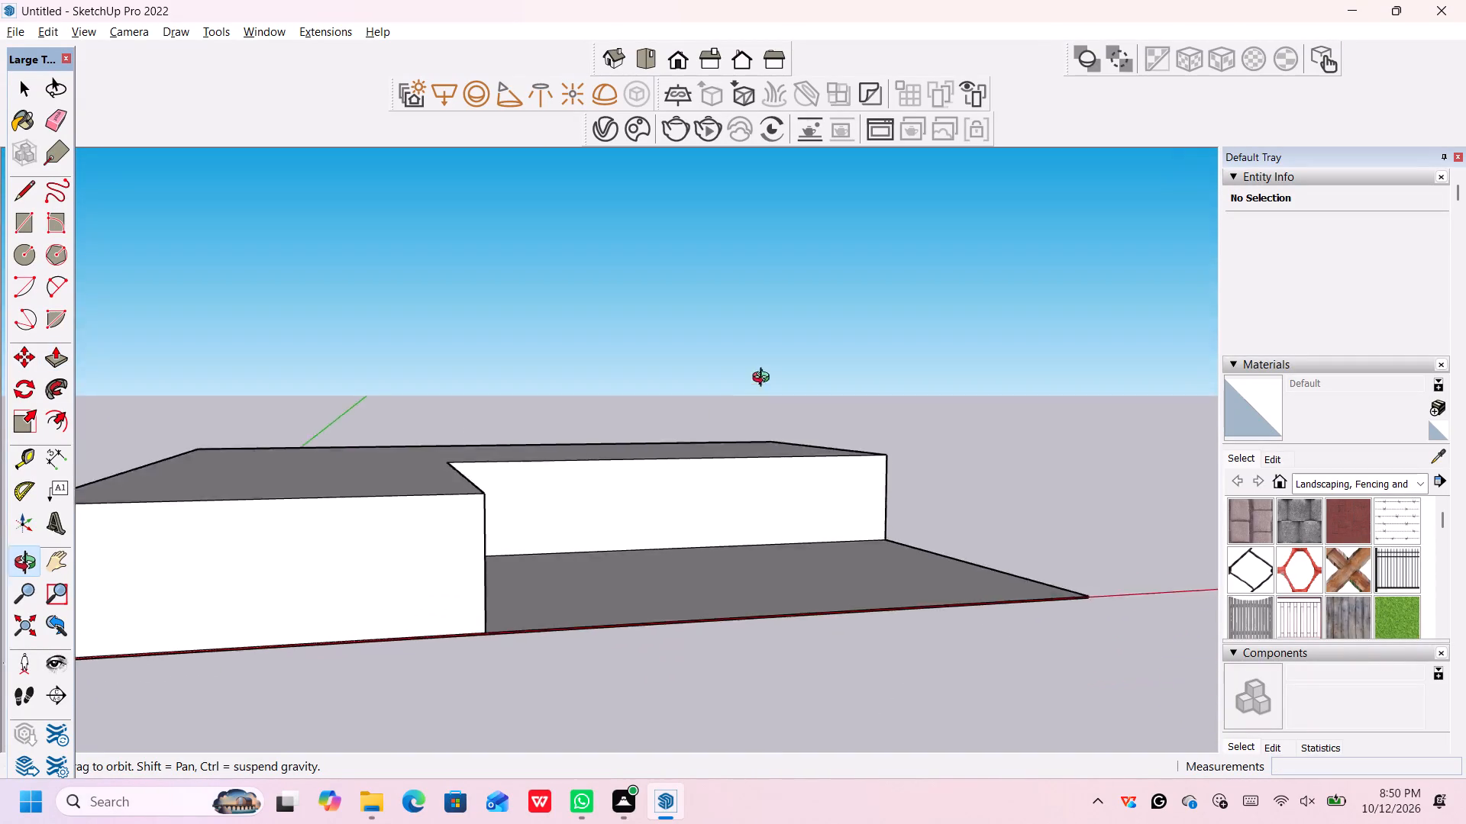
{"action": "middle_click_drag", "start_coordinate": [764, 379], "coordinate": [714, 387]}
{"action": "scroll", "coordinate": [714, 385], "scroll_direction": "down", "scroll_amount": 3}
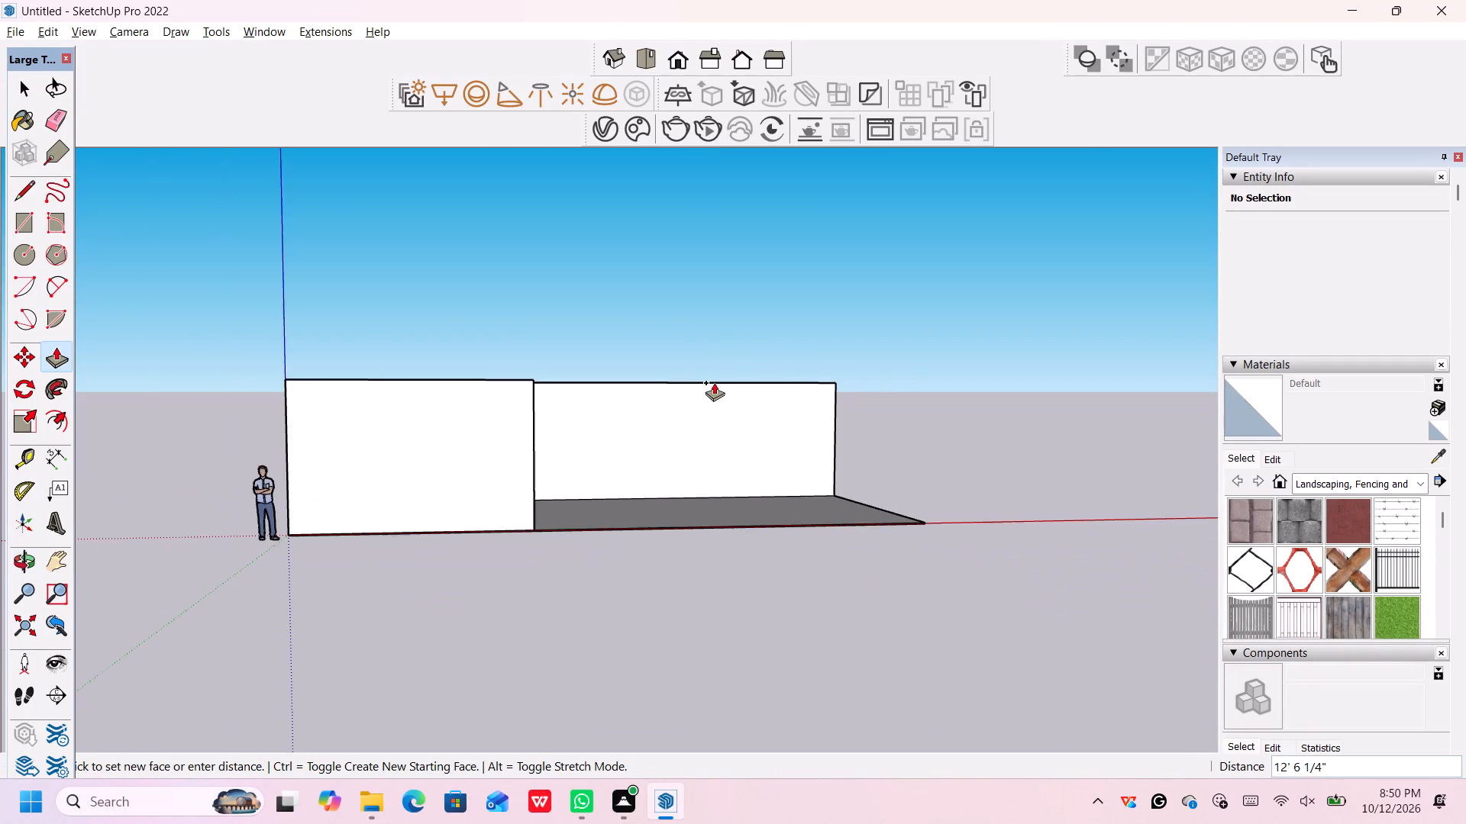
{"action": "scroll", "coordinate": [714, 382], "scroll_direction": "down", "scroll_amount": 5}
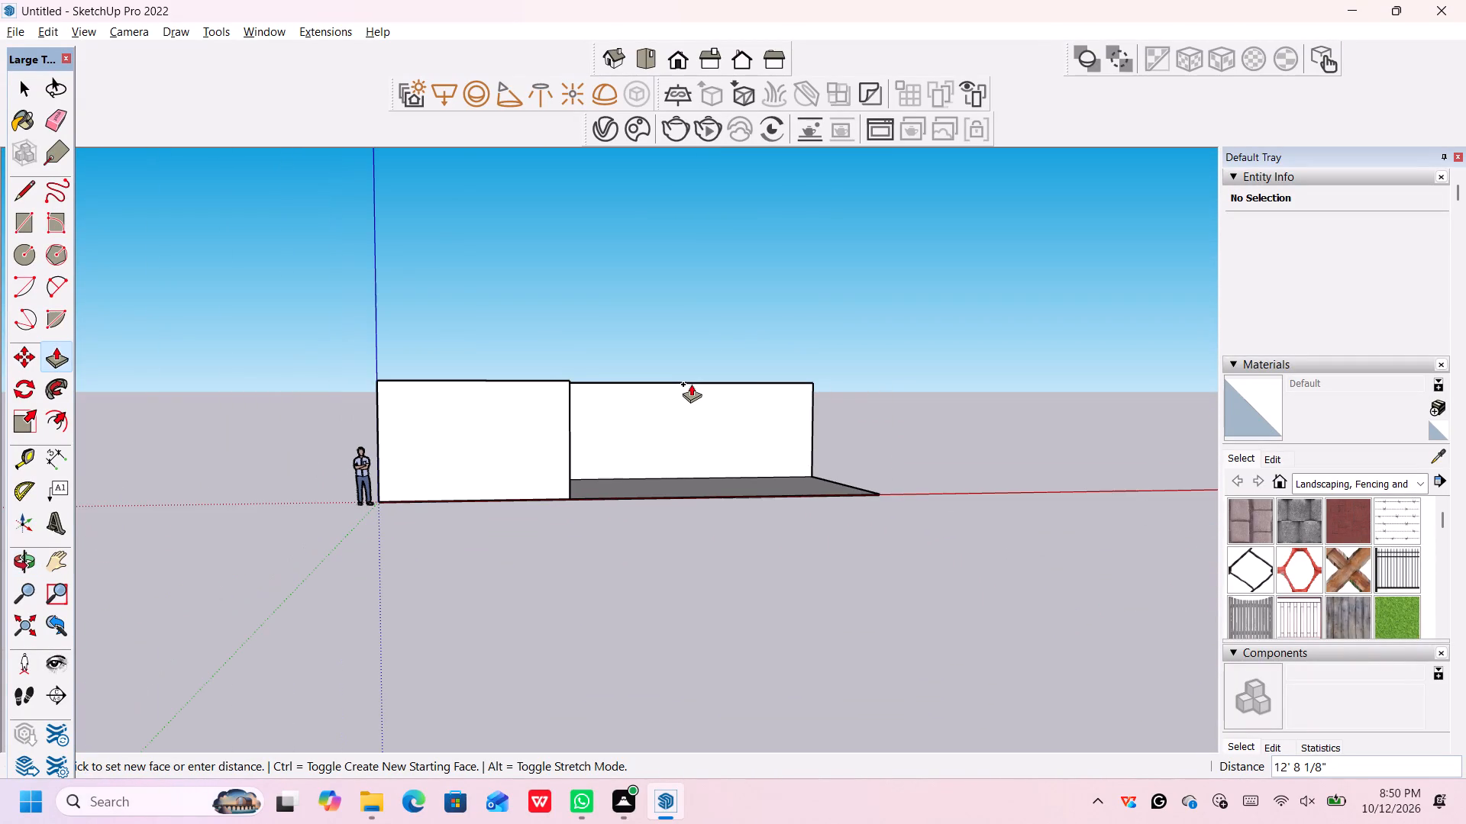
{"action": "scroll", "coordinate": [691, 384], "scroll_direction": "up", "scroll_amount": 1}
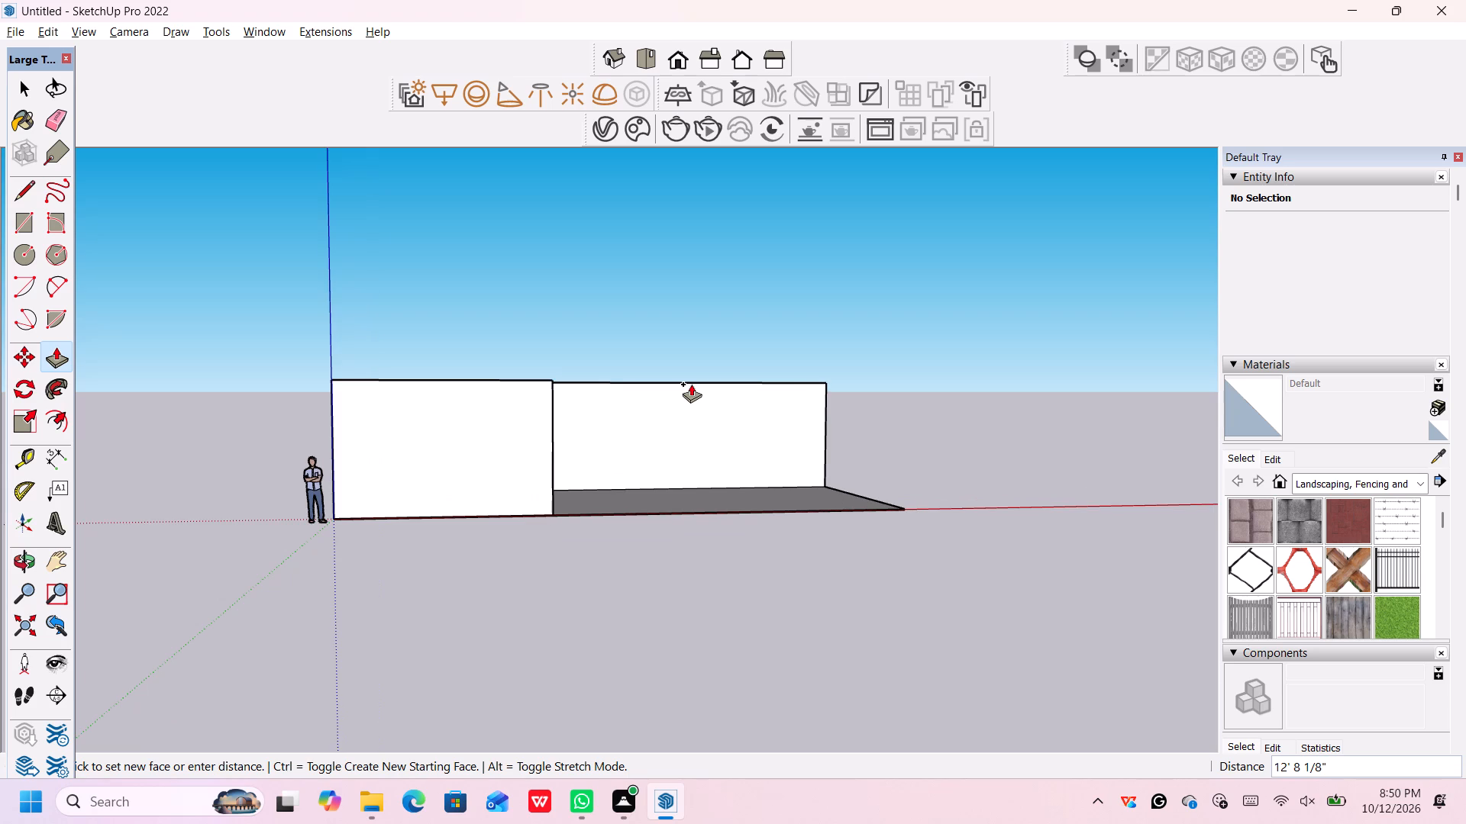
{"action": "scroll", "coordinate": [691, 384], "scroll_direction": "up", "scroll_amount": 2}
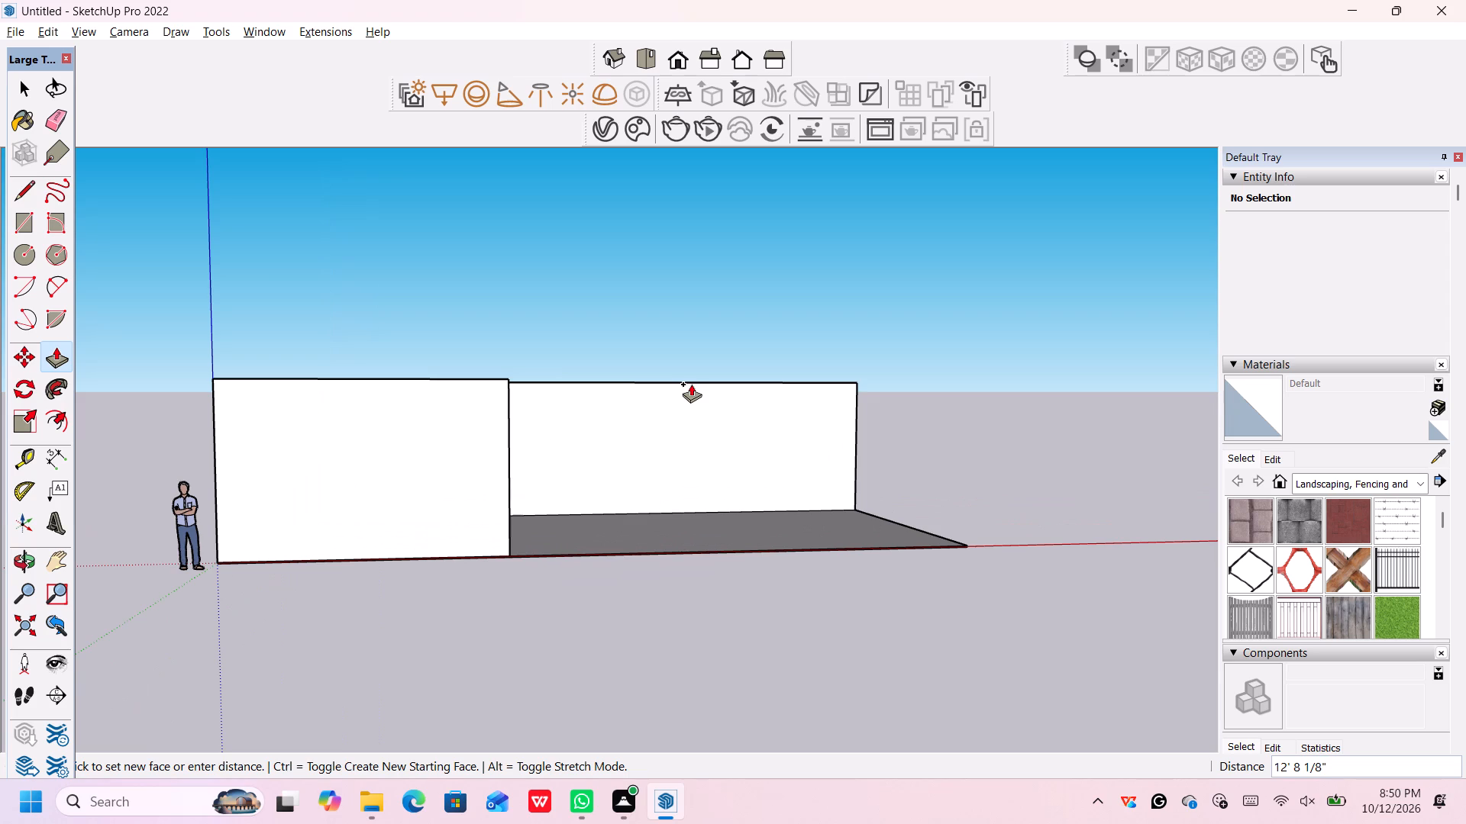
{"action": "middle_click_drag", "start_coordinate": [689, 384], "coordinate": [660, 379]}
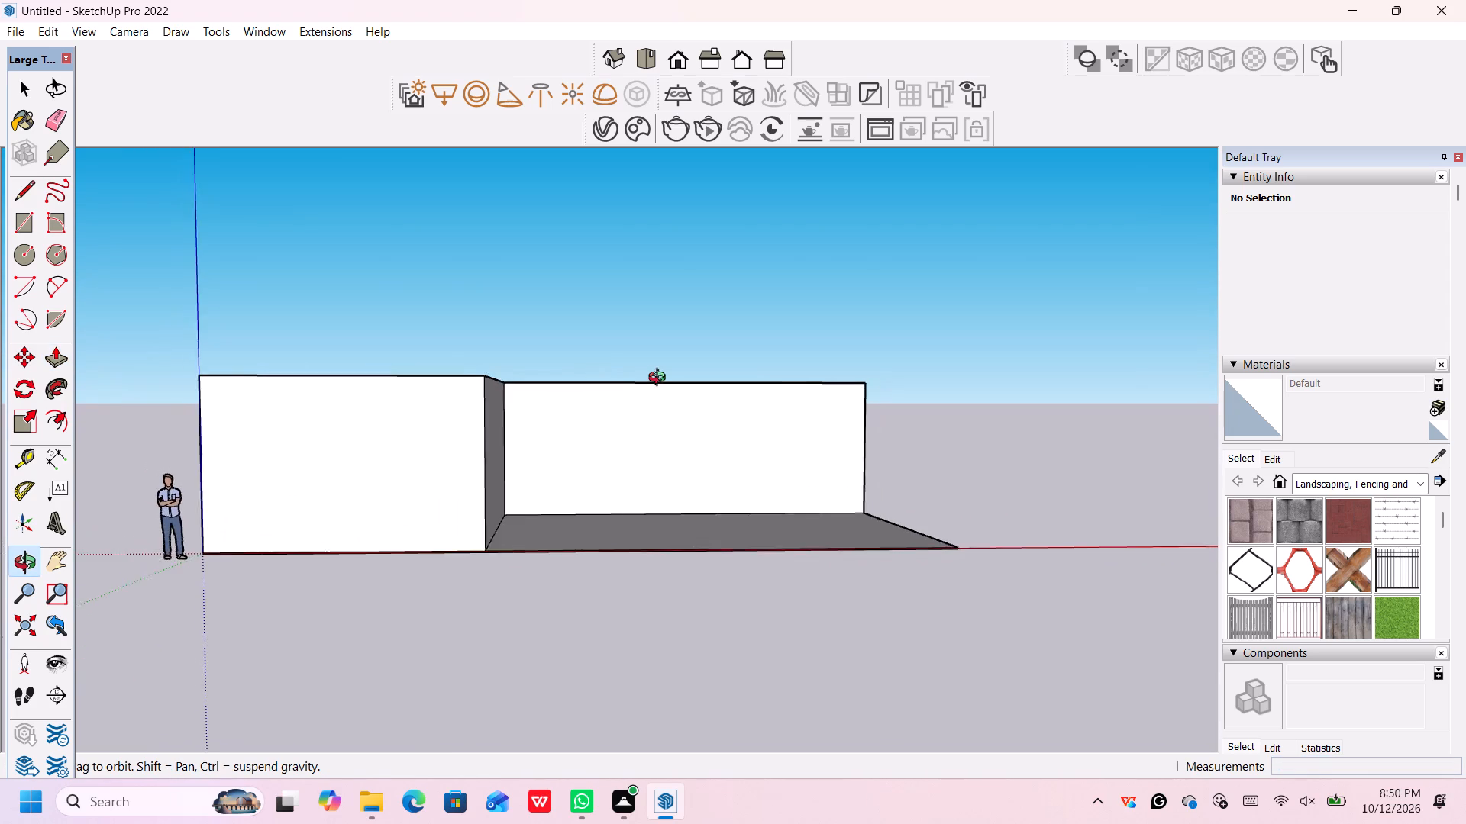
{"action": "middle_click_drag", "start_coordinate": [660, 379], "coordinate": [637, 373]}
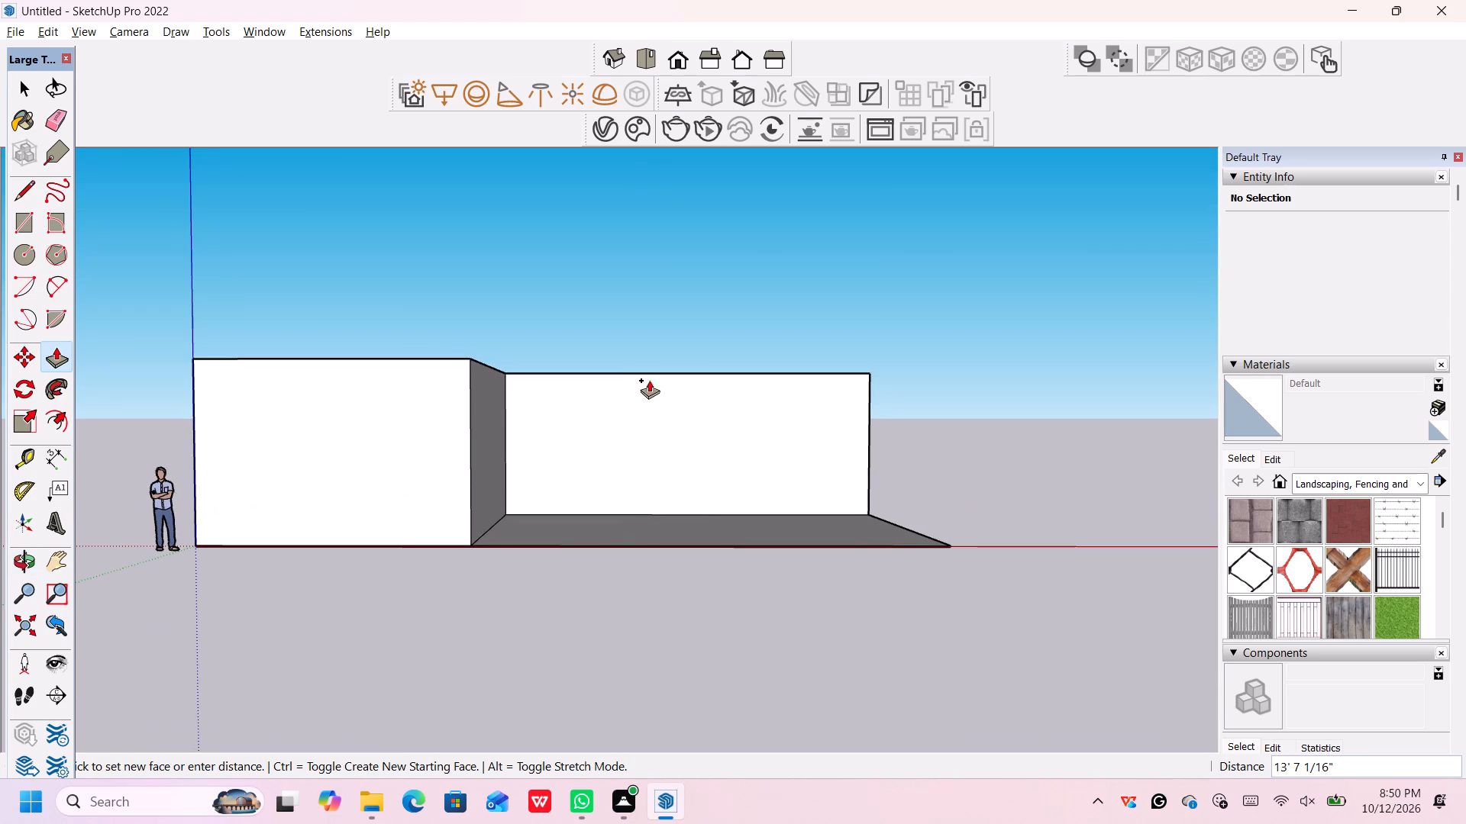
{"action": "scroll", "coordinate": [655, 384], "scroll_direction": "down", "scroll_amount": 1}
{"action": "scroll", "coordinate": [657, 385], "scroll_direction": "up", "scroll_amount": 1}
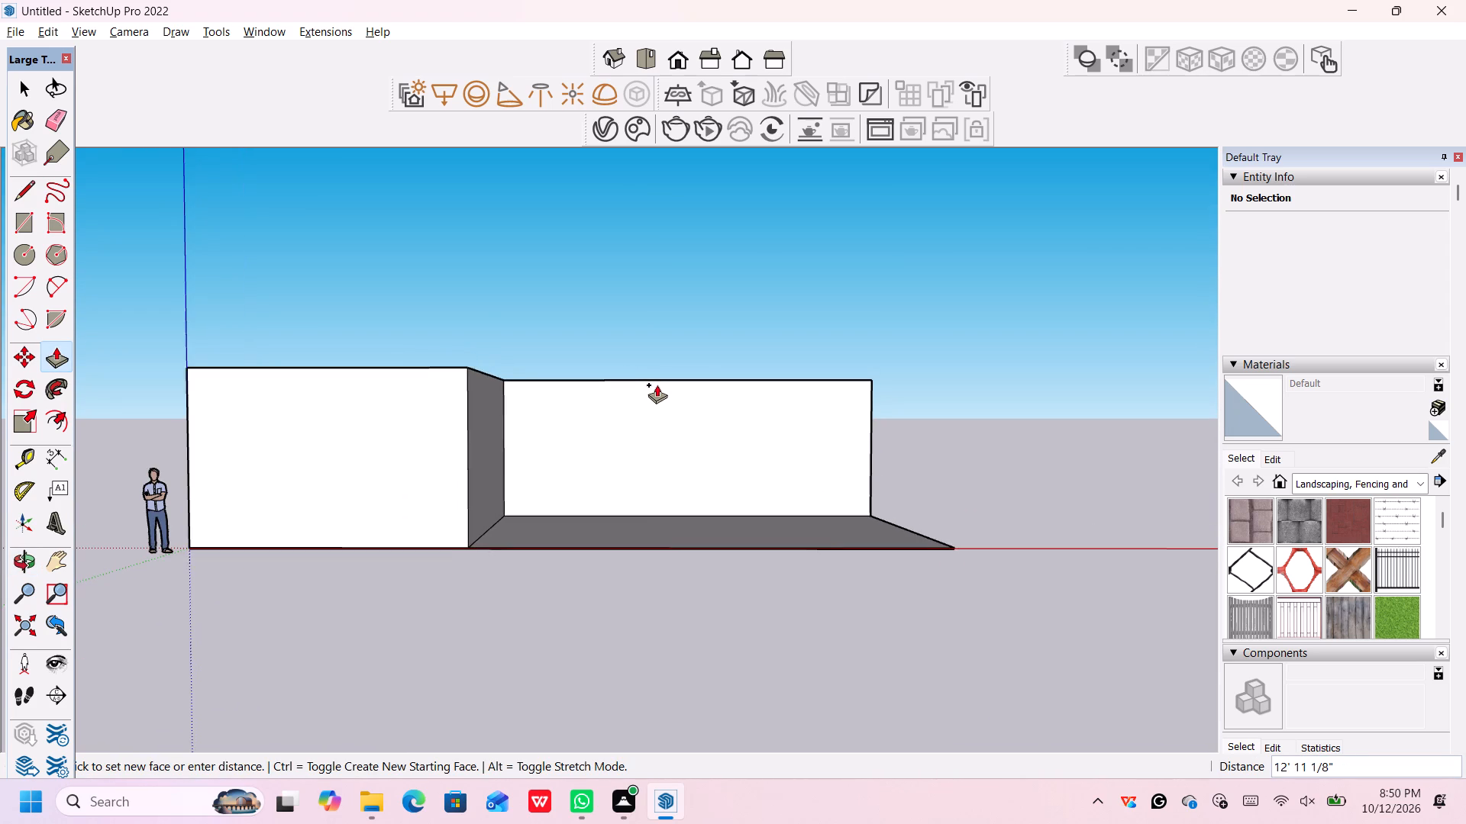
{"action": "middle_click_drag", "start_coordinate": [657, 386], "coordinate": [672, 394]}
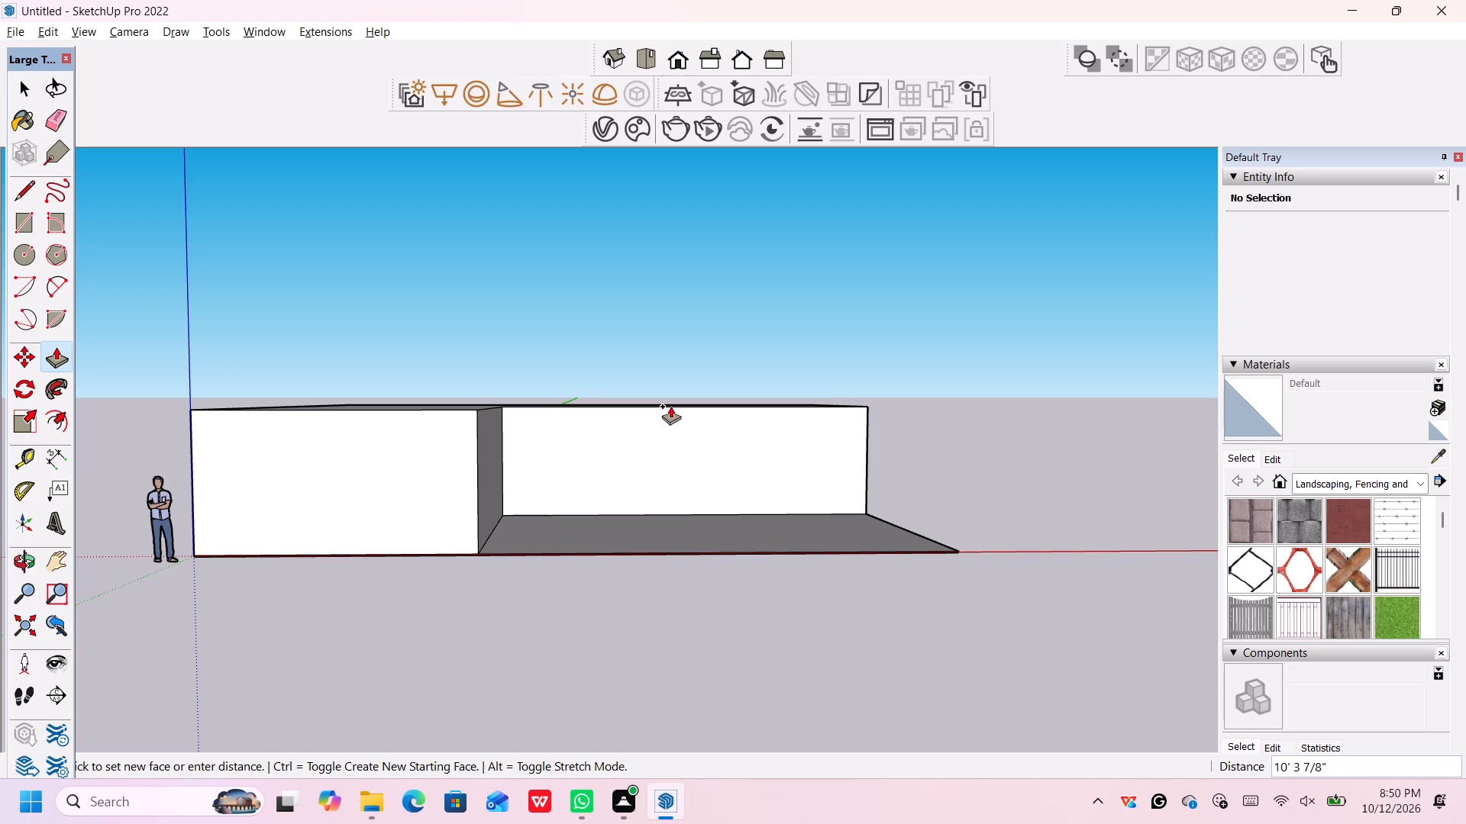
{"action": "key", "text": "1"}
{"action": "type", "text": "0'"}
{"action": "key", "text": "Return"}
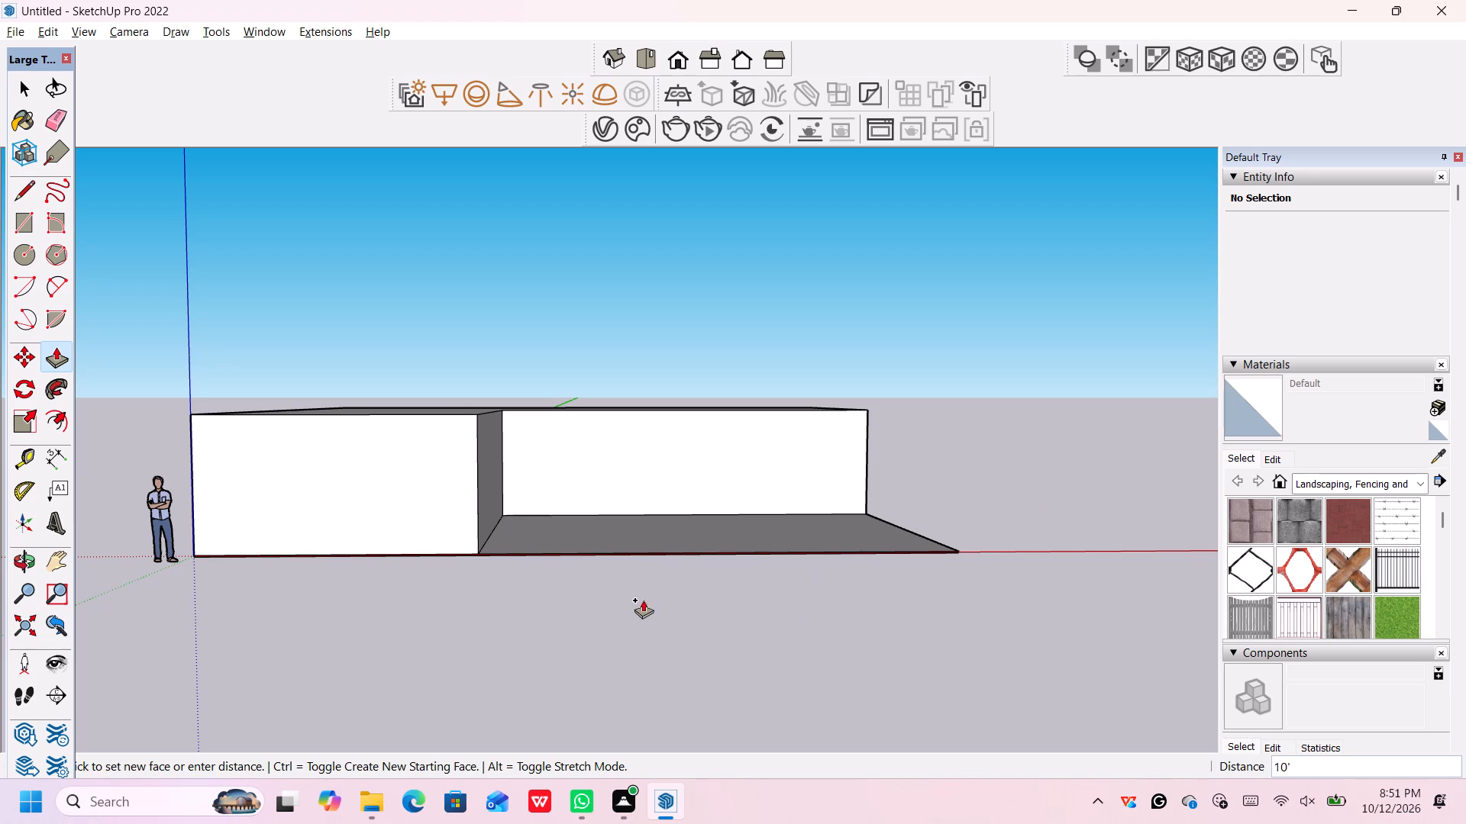
Undo the Push/Pull, the guide deletion, the dividing lines and both guides to get back to the plain undivided slab.
{"action": "middle_click_drag", "start_coordinate": [651, 608], "coordinate": [680, 645]}
{"action": "scroll", "coordinate": [680, 640], "scroll_direction": "down", "scroll_amount": 3}
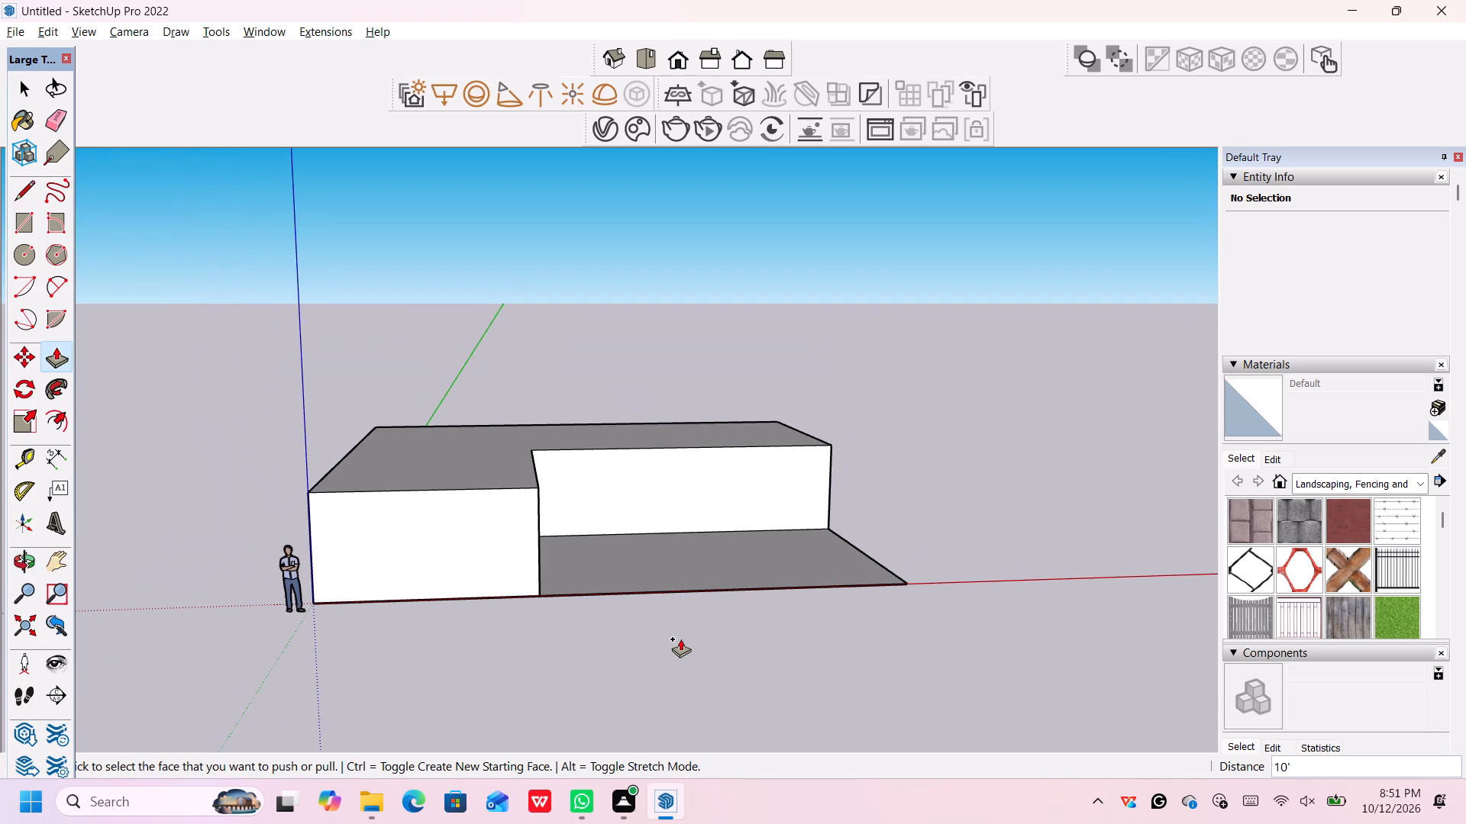
{"action": "middle_click_drag", "start_coordinate": [683, 645], "coordinate": [654, 555]}
{"action": "middle_click_drag", "start_coordinate": [654, 556], "coordinate": [664, 631]}
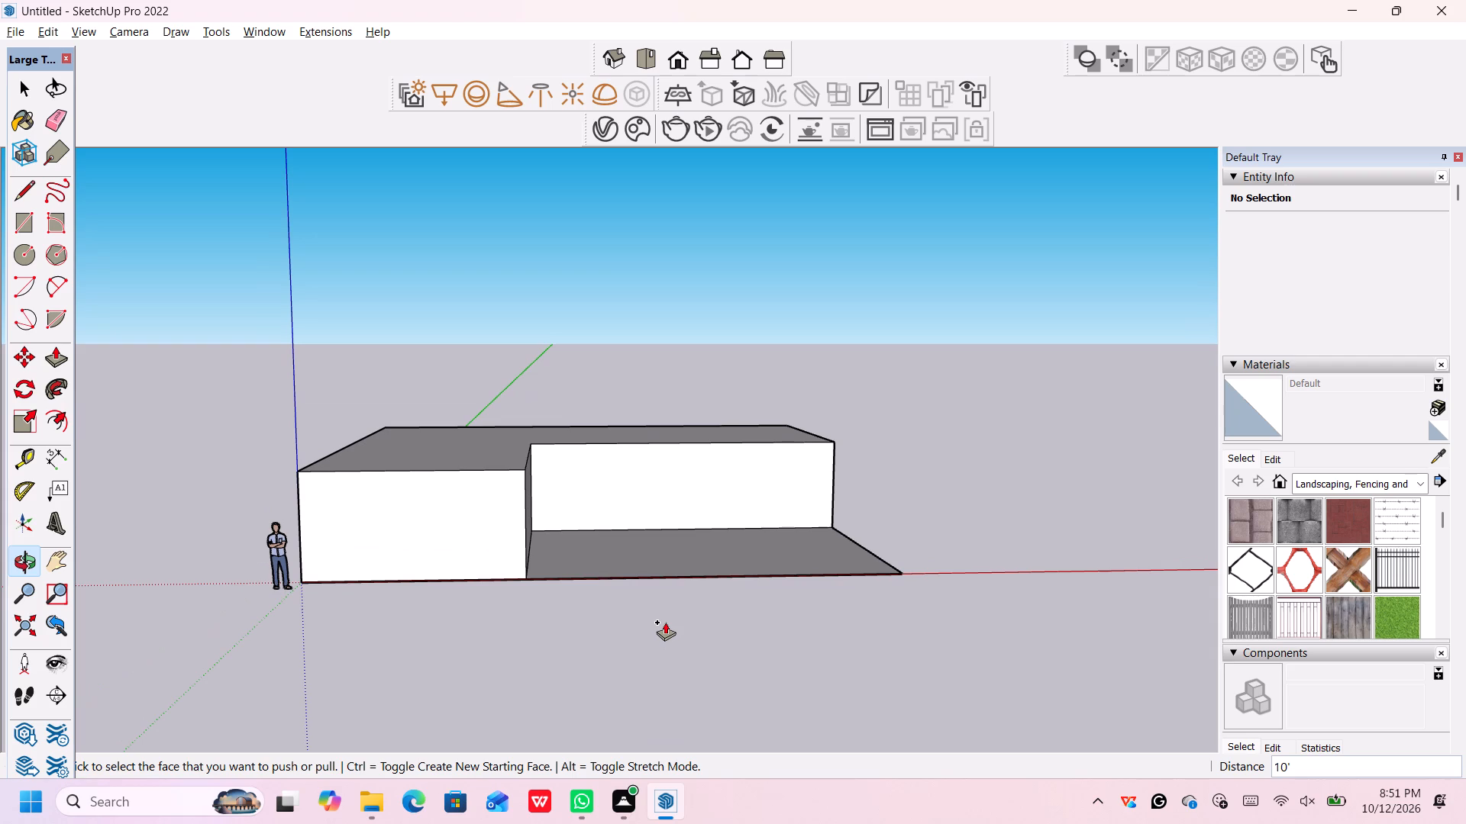
{"action": "key", "text": "ctrl+z"}
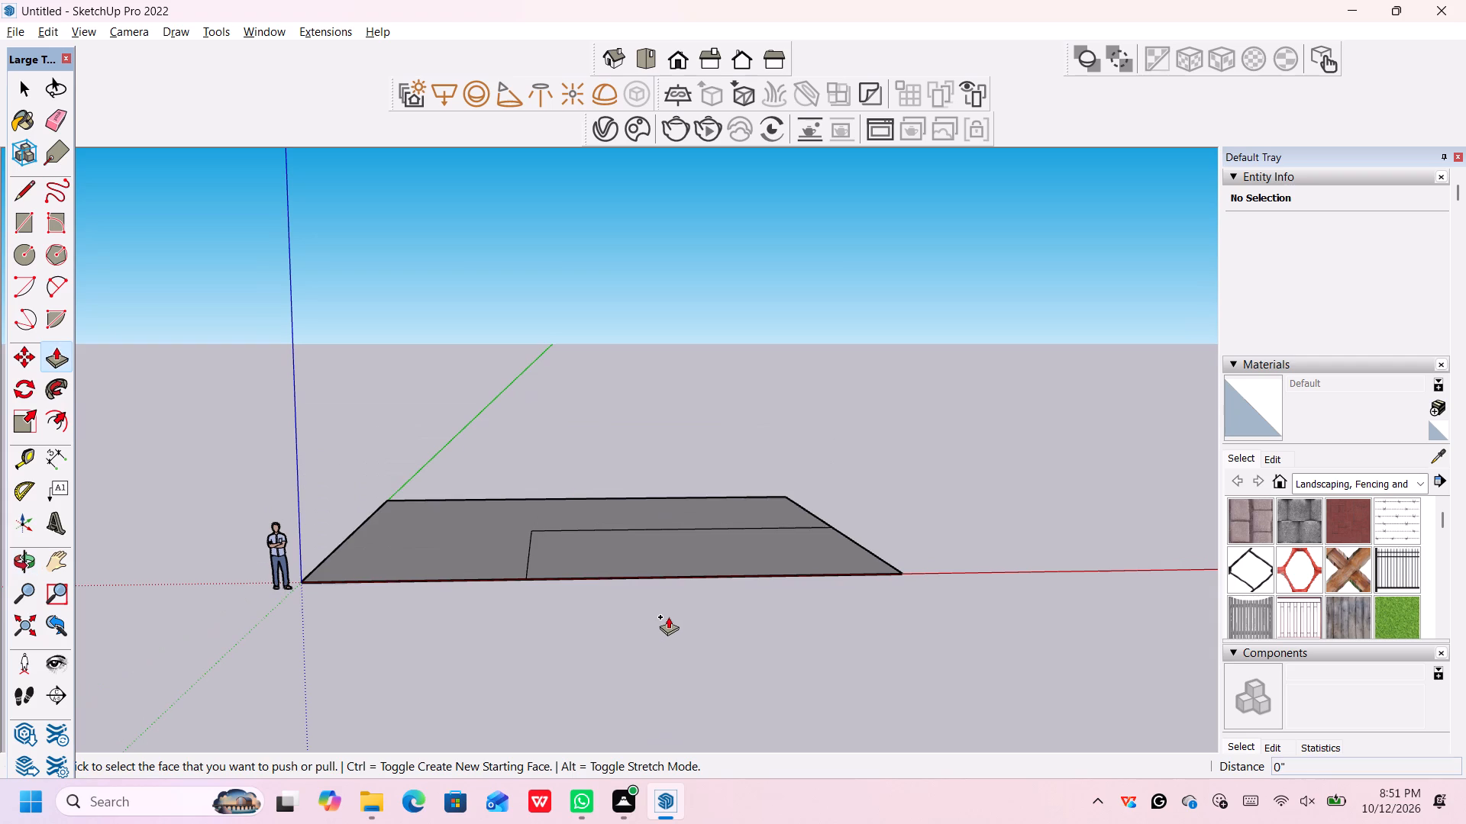
{"action": "key", "text": "ctrl+z"}
{"action": "key", "text": "ctrl+z"}
{"action": "key", "text": "ctrl+z"}
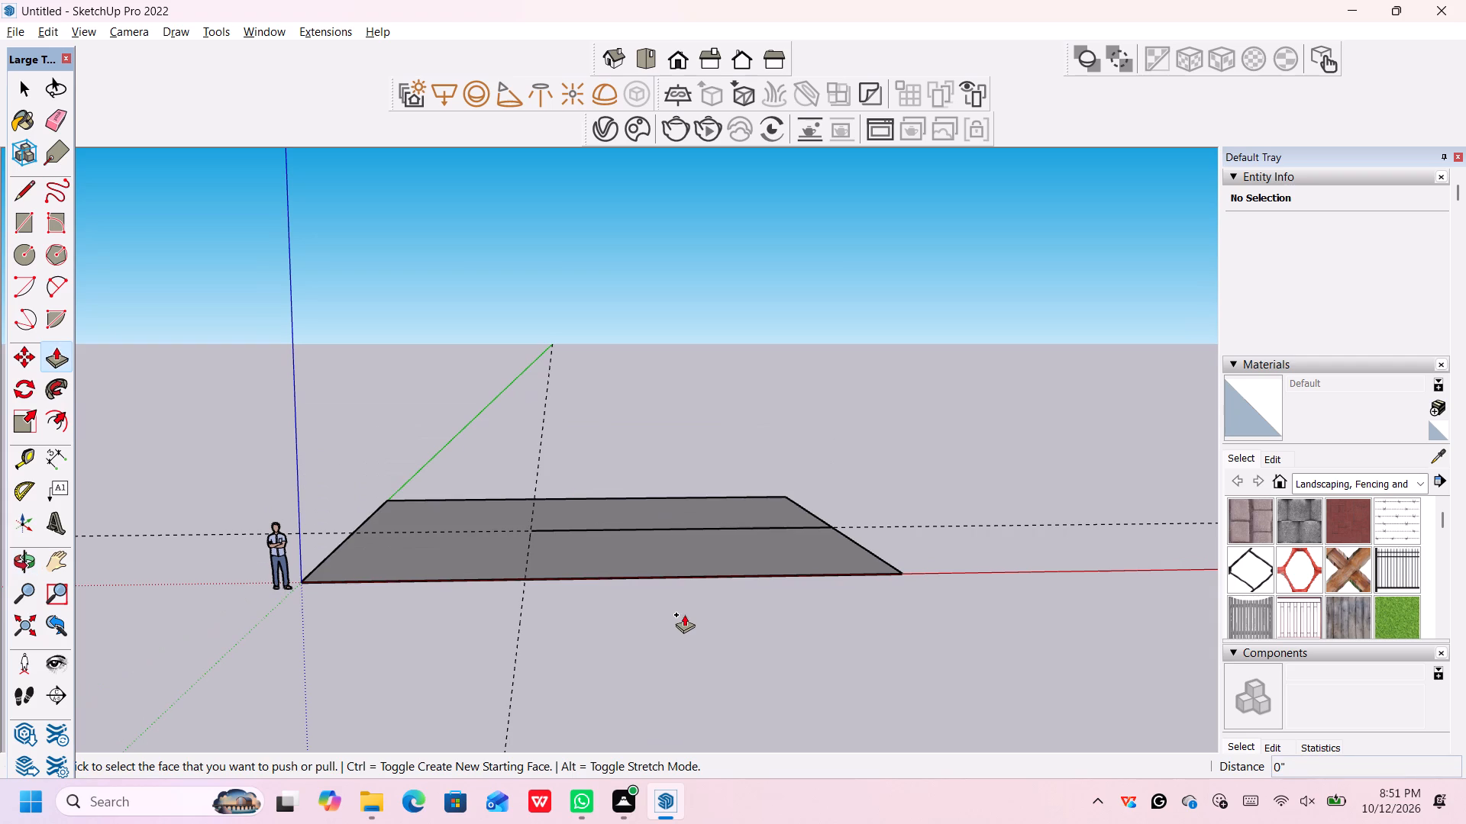
{"action": "key", "text": "ctrl+z"}
{"action": "middle_click", "coordinate": [689, 614]}
{"action": "key", "text": "ctrl+z"}
{"action": "key", "text": "ctrl+z"}
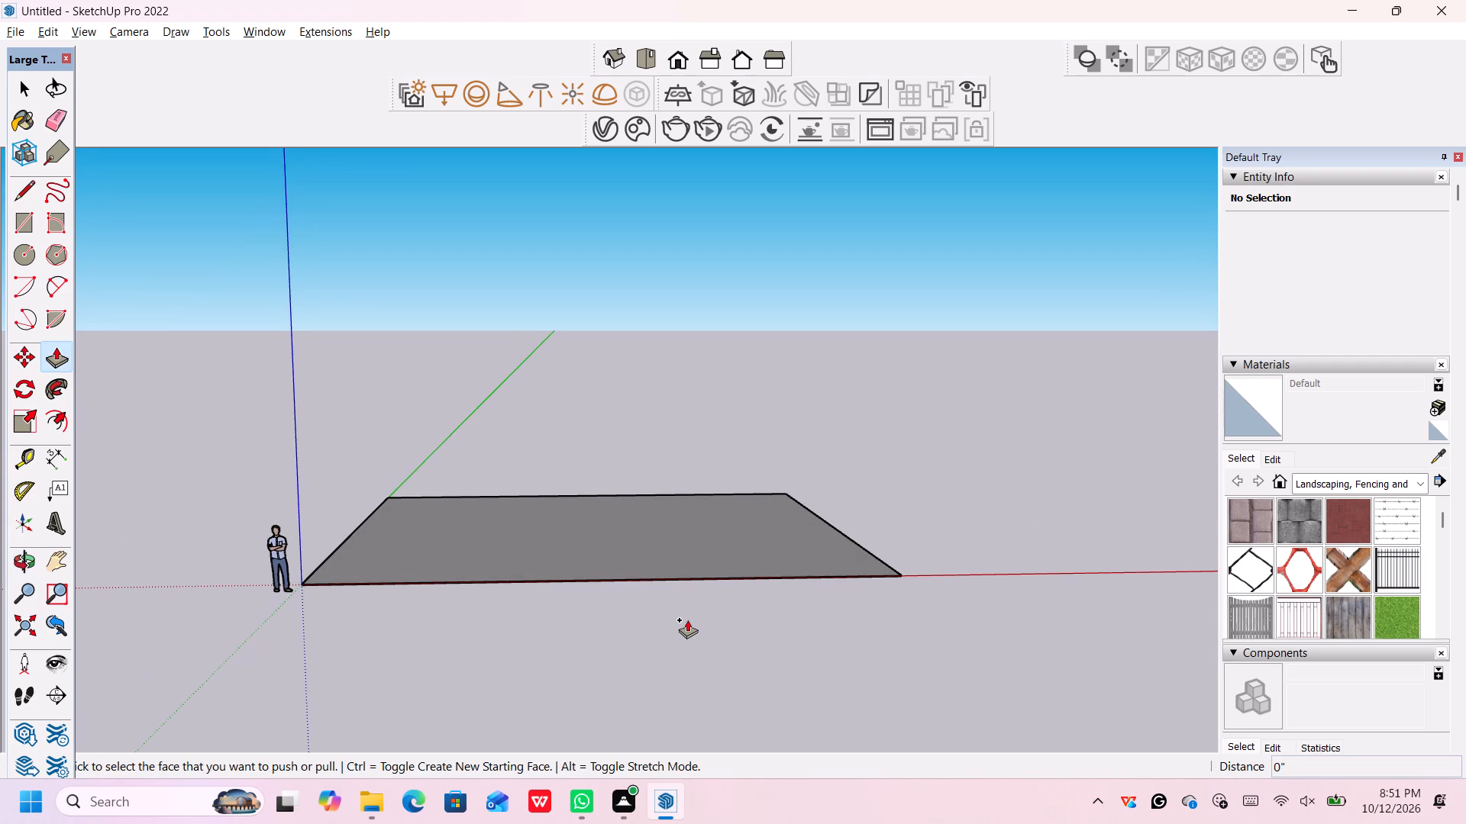
Copy the undivided slab face along the red axis by about 69' 9", placing the duplicate beside the original.
{"action": "middle_click_drag", "start_coordinate": [687, 620], "coordinate": [635, 677]}
{"action": "key", "text": "space"}
{"action": "left_click", "coordinate": [717, 526]}
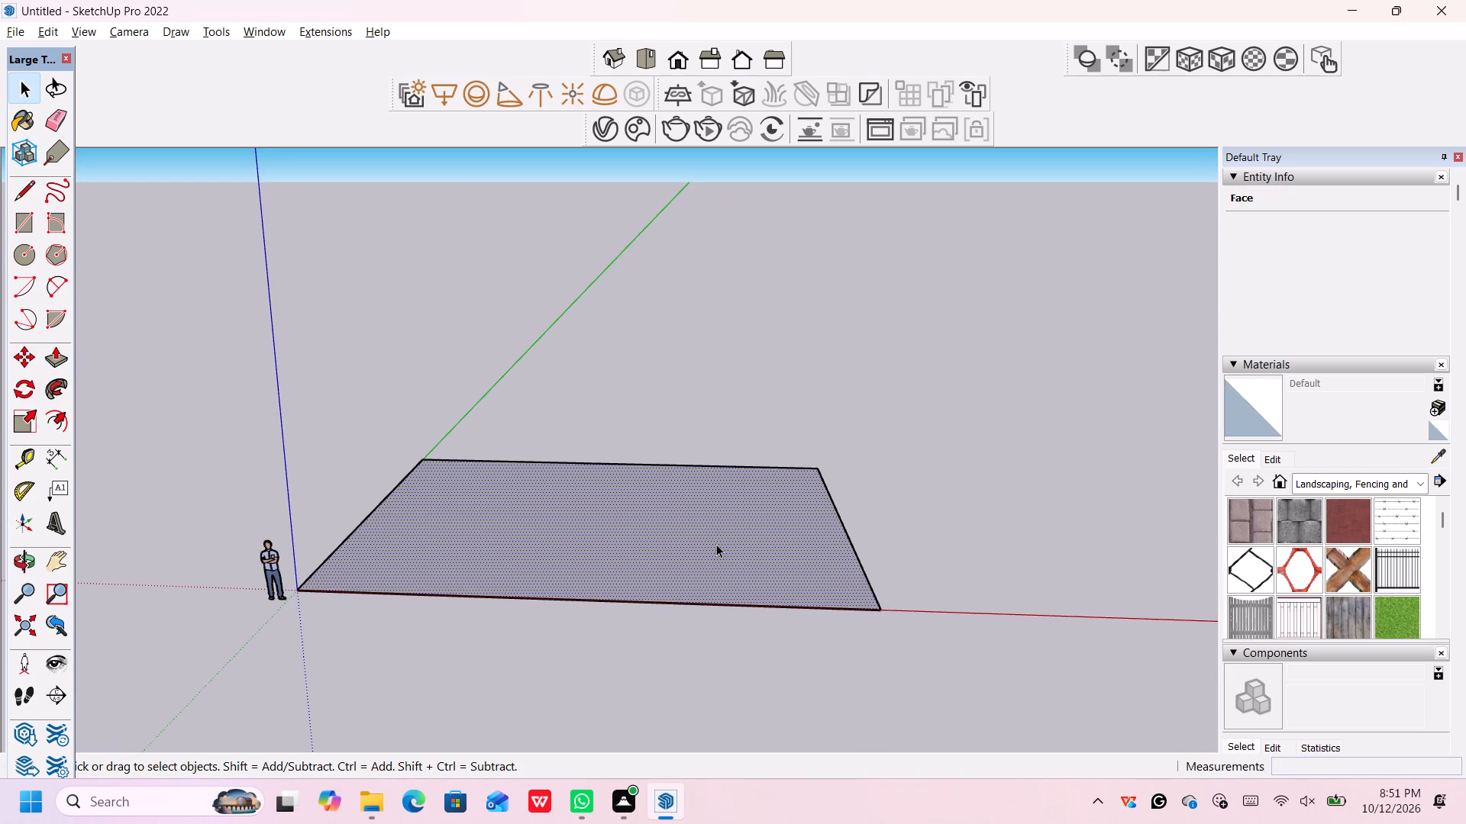
{"action": "key", "text": "m"}
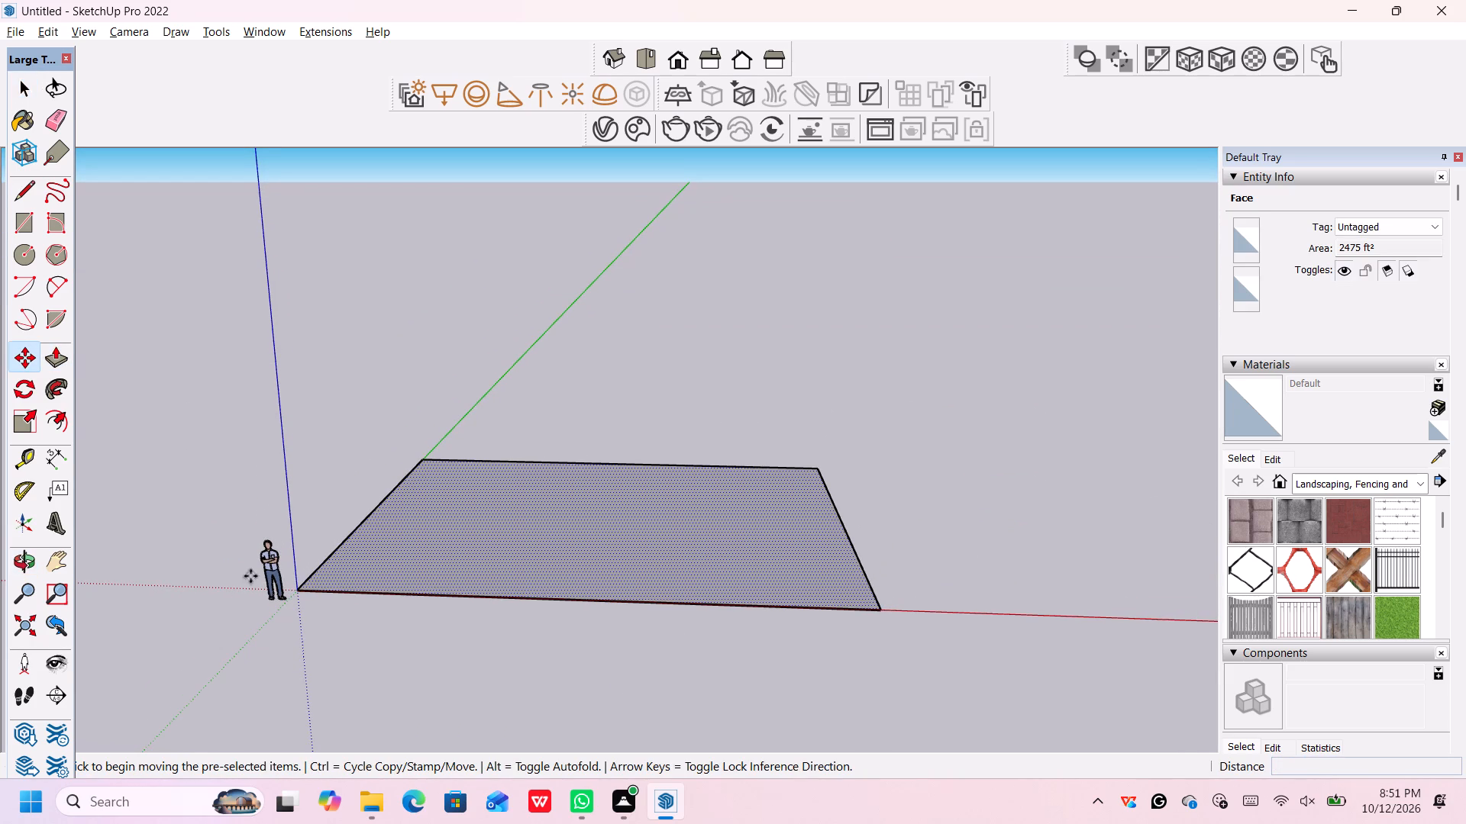
{"action": "left_click", "coordinate": [295, 587]}
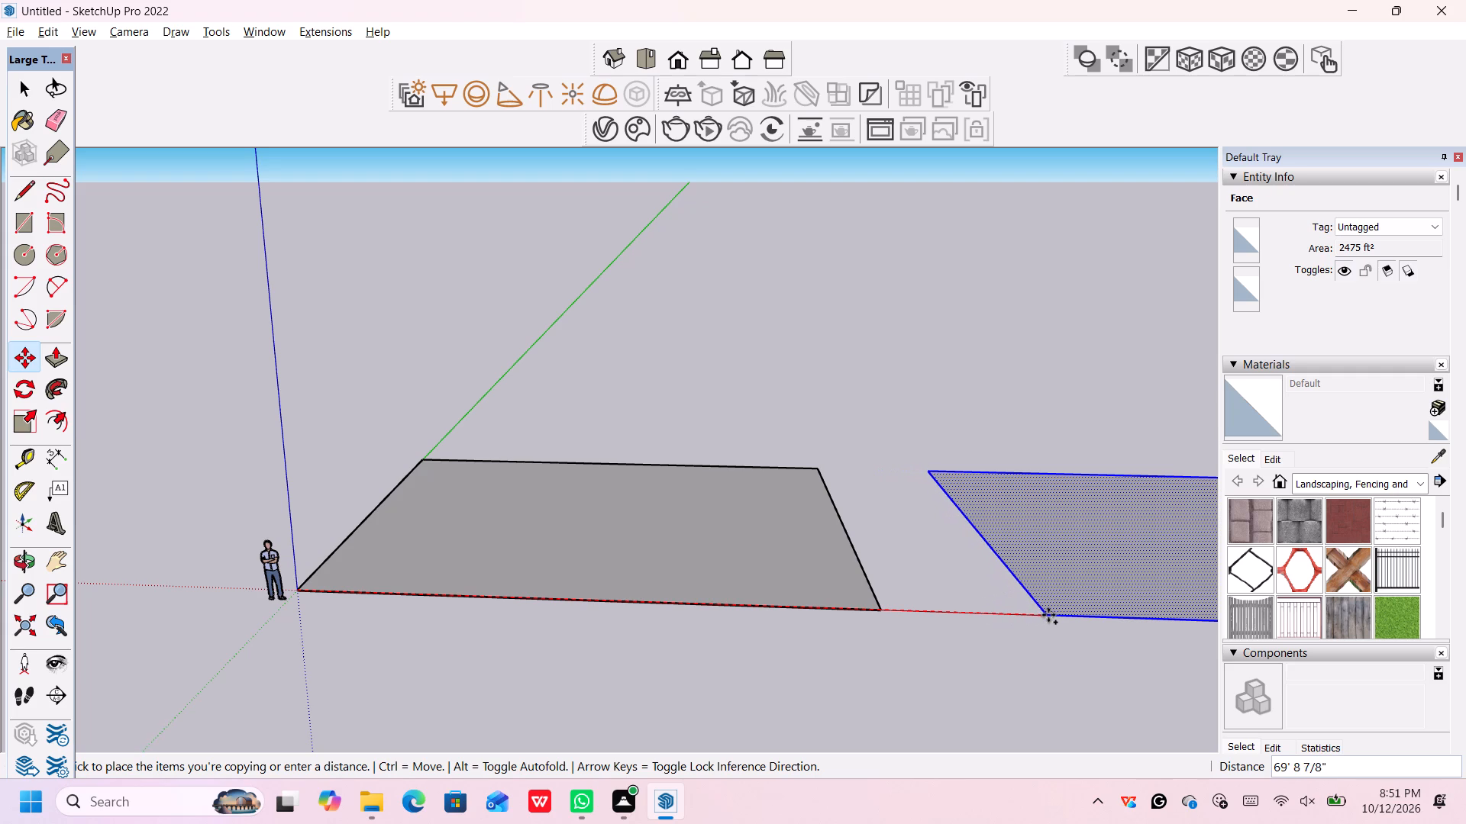
{"action": "left_click", "coordinate": [1048, 615]}
{"action": "scroll", "coordinate": [647, 720], "scroll_direction": "down", "scroll_amount": 2}
{"action": "middle_click_drag", "start_coordinate": [654, 713], "coordinate": [680, 647]}
{"action": "middle_click", "coordinate": [680, 647]}
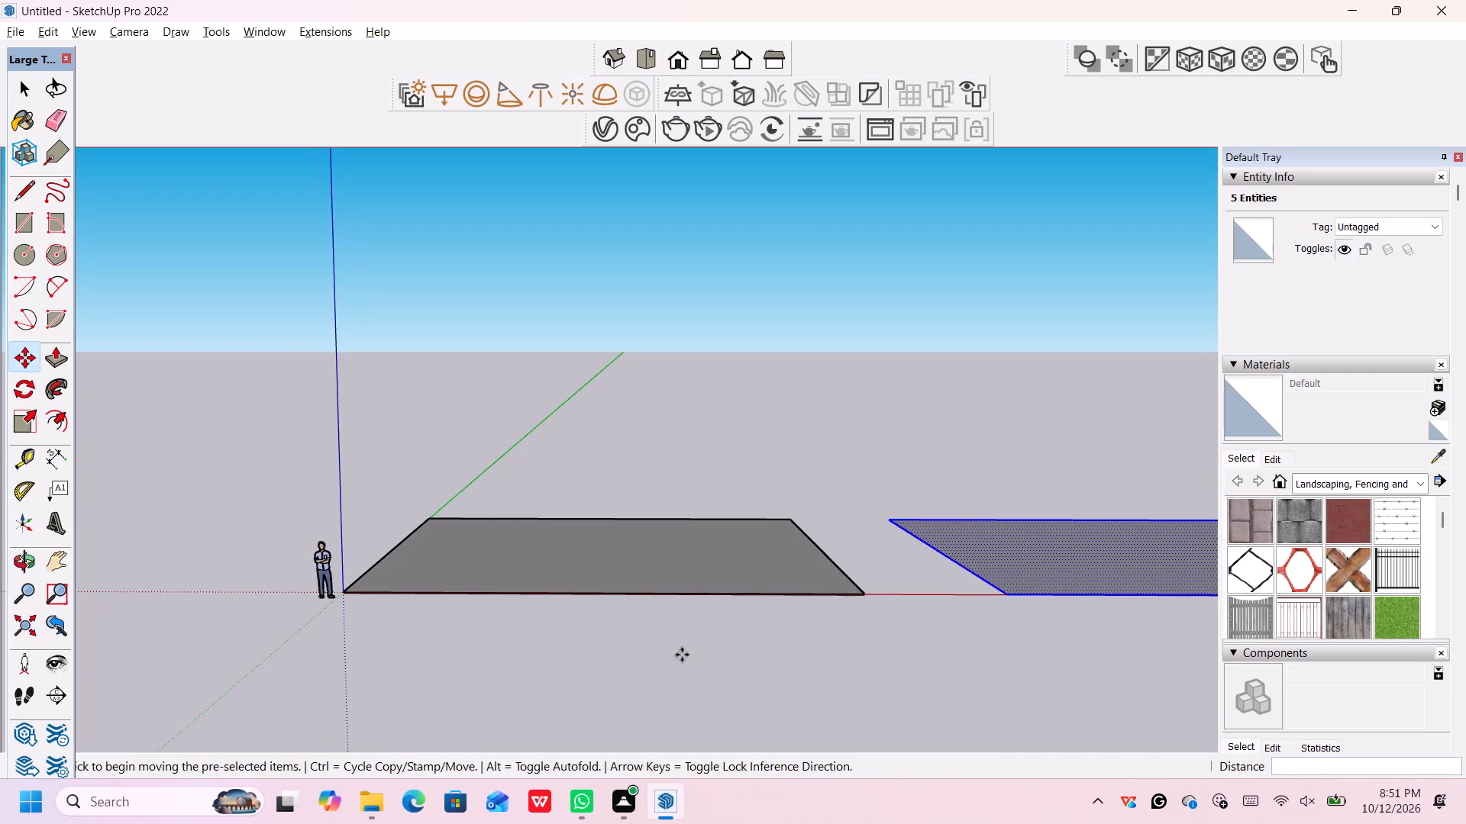
{"action": "key", "text": "space"}
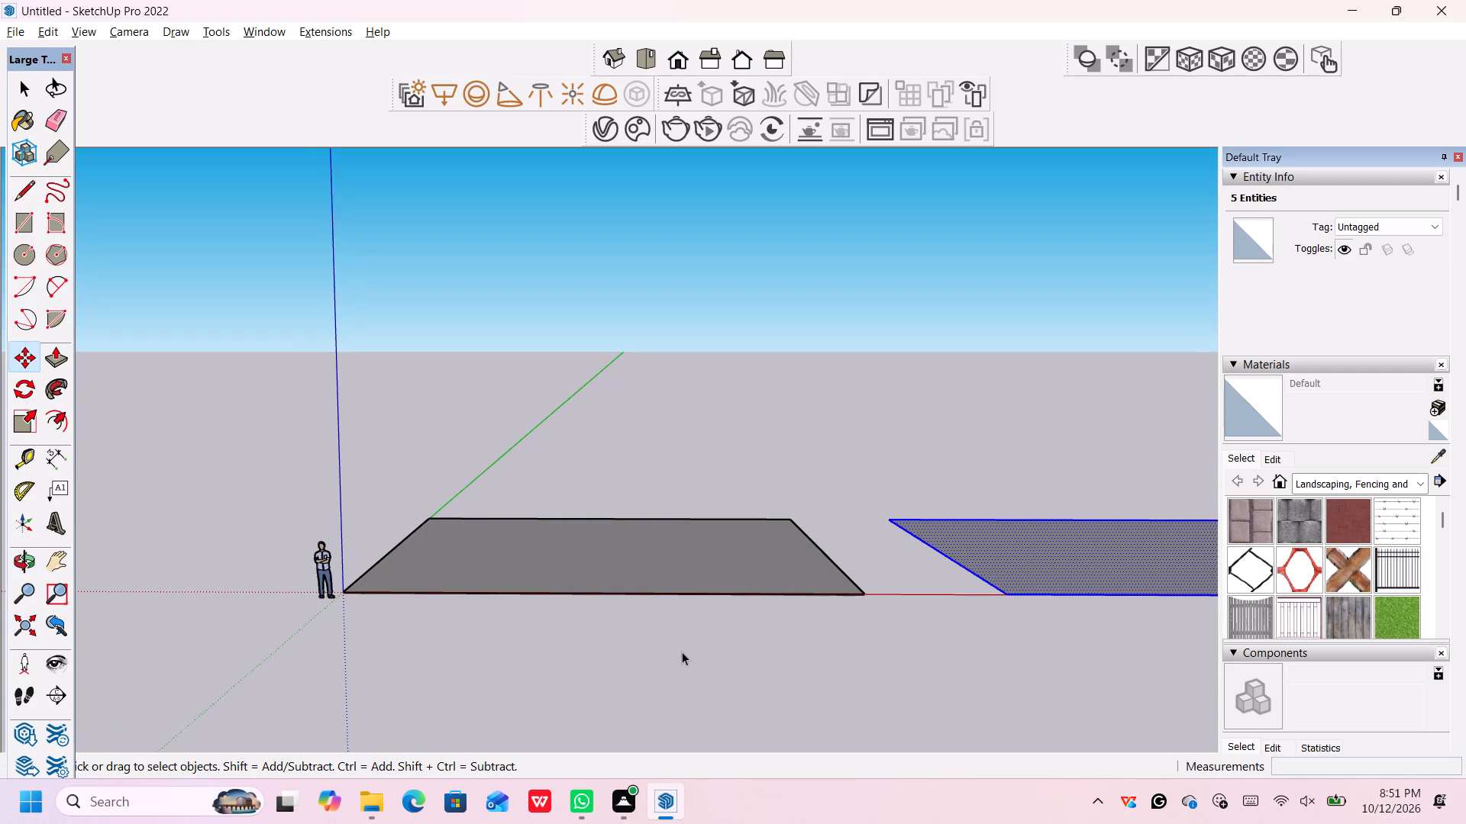
Place a guide line parallel to the original slab's front edge, 22' 6" in, through the side edge's midpoint.
{"action": "middle_click_drag", "start_coordinate": [666, 642], "coordinate": [670, 743]}
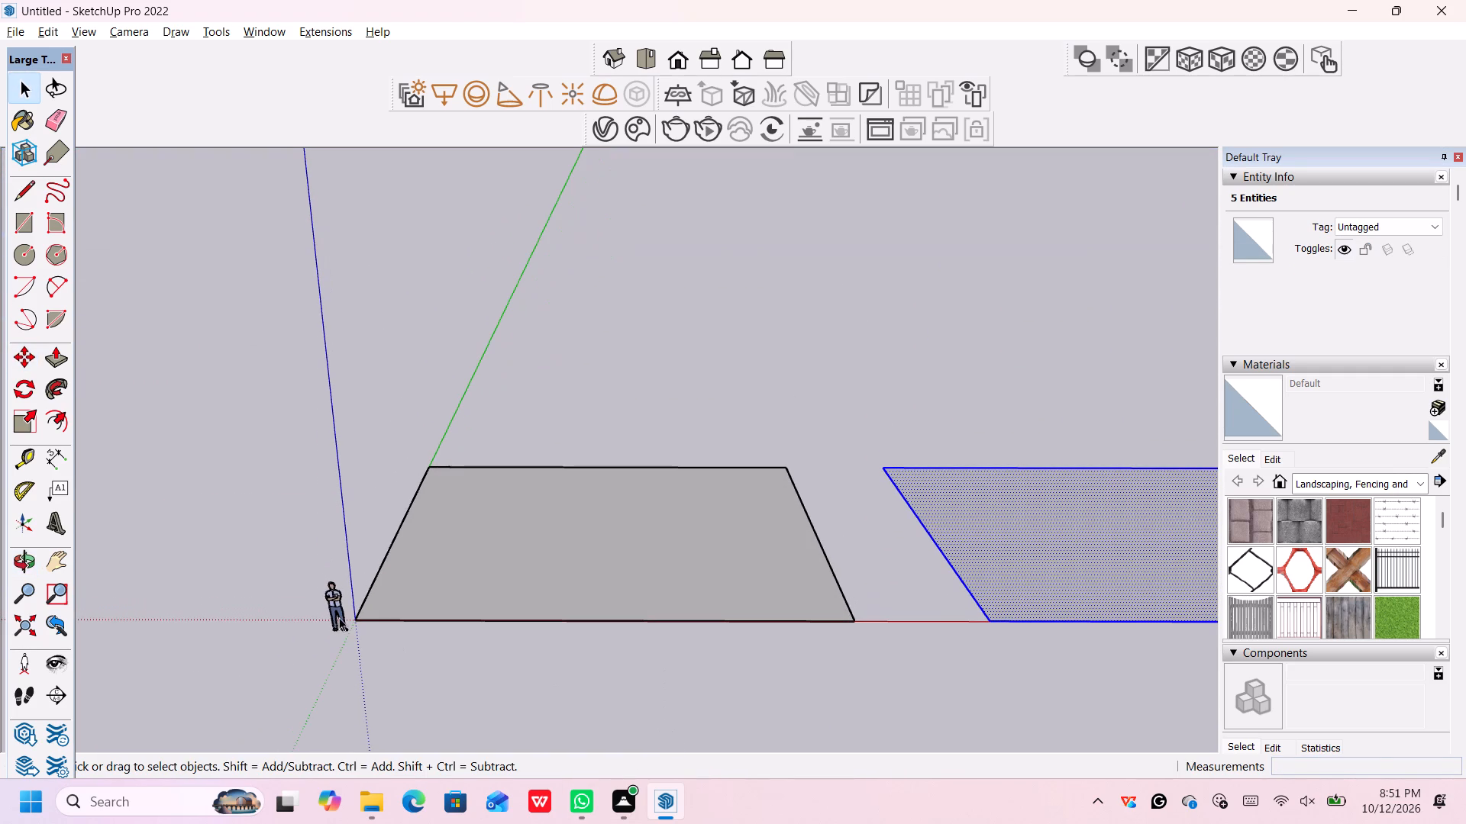
{"action": "key", "text": "t"}
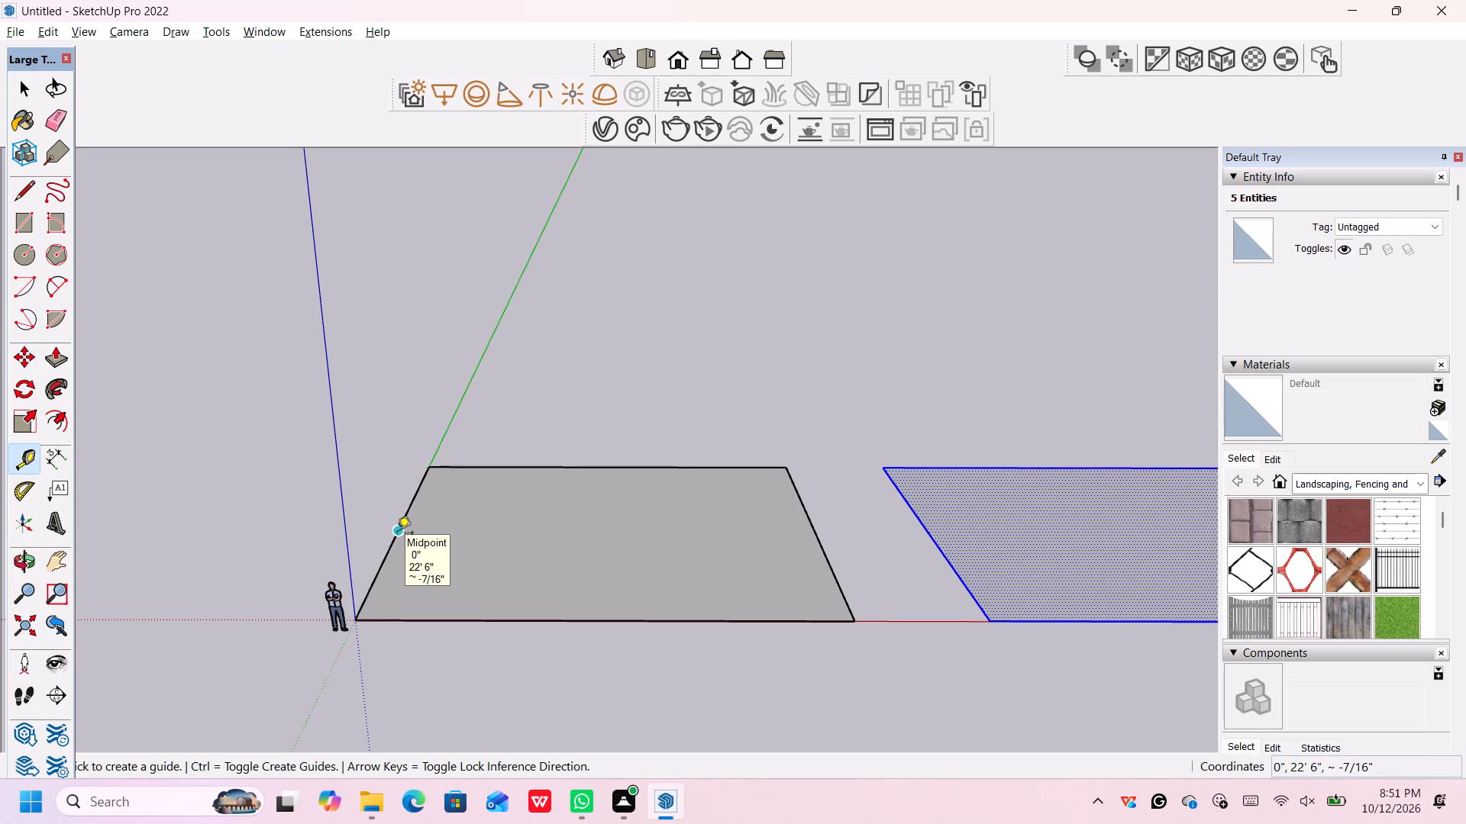
{"action": "left_click", "coordinate": [577, 622]}
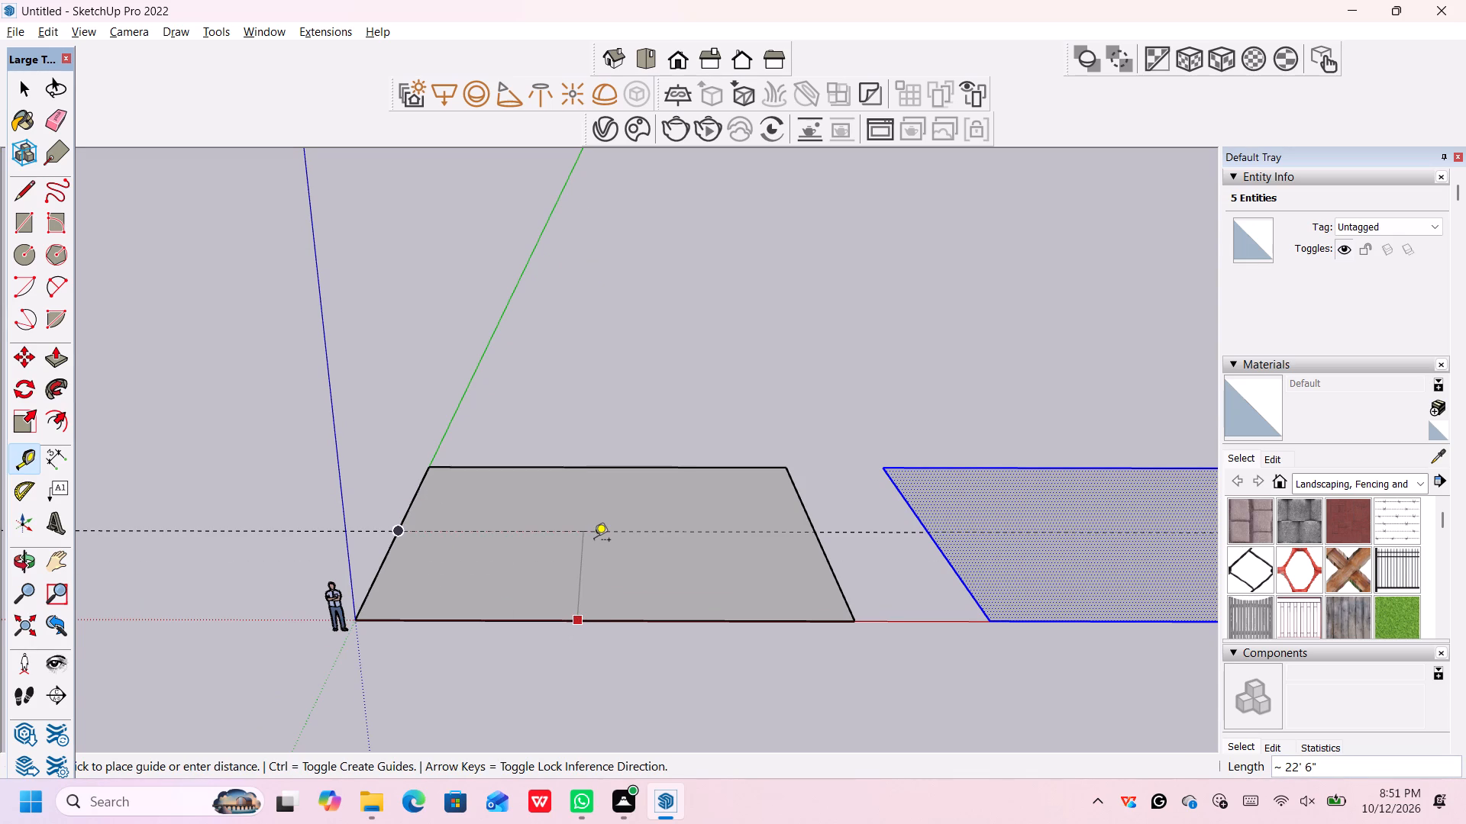
{"action": "left_click", "coordinate": [594, 541]}
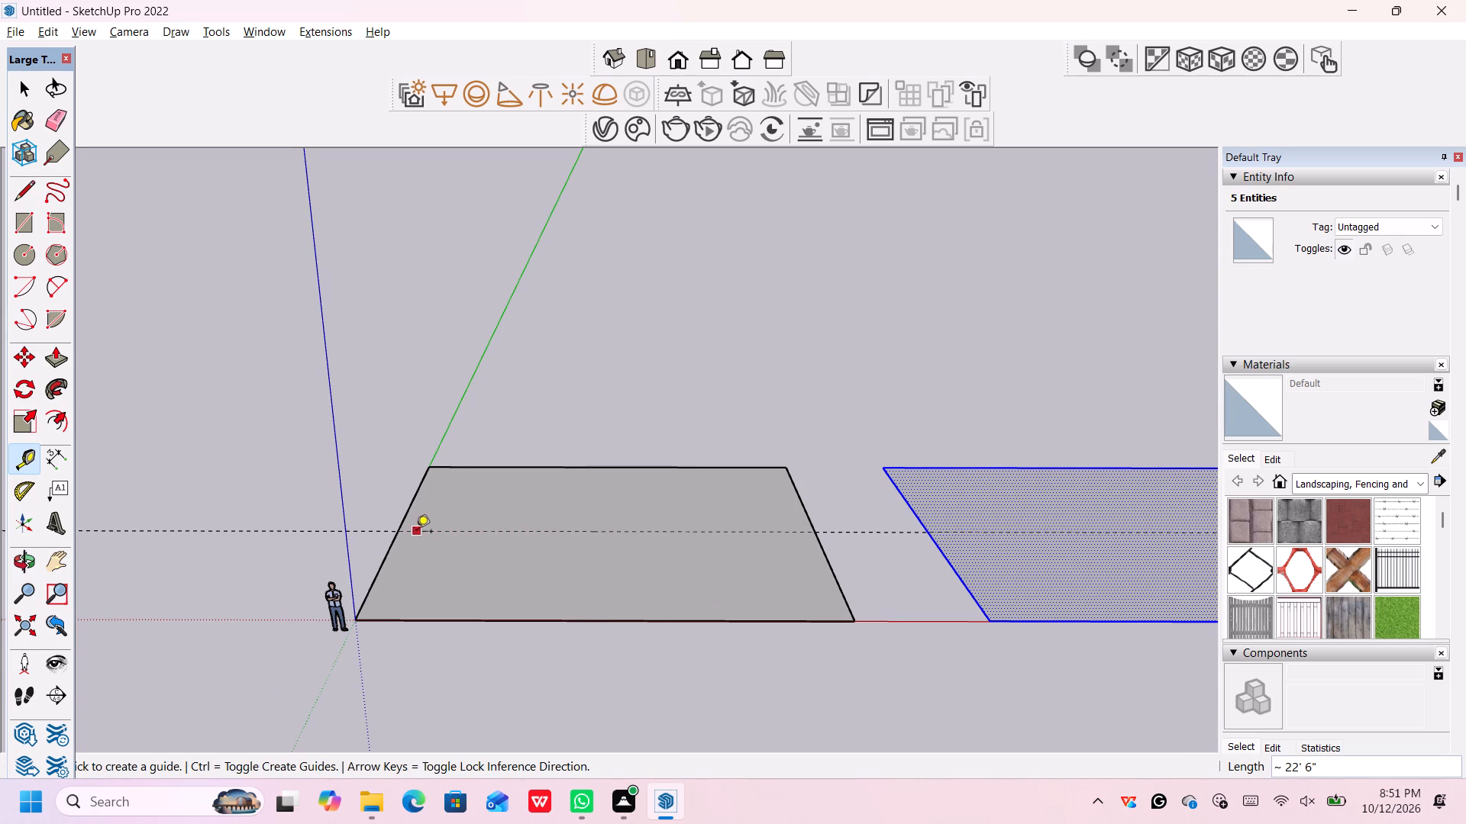
Place a guide line parallel to the original slab's side edge on the green axis, offset 20' into the slab.
{"action": "left_click", "coordinate": [408, 518]}
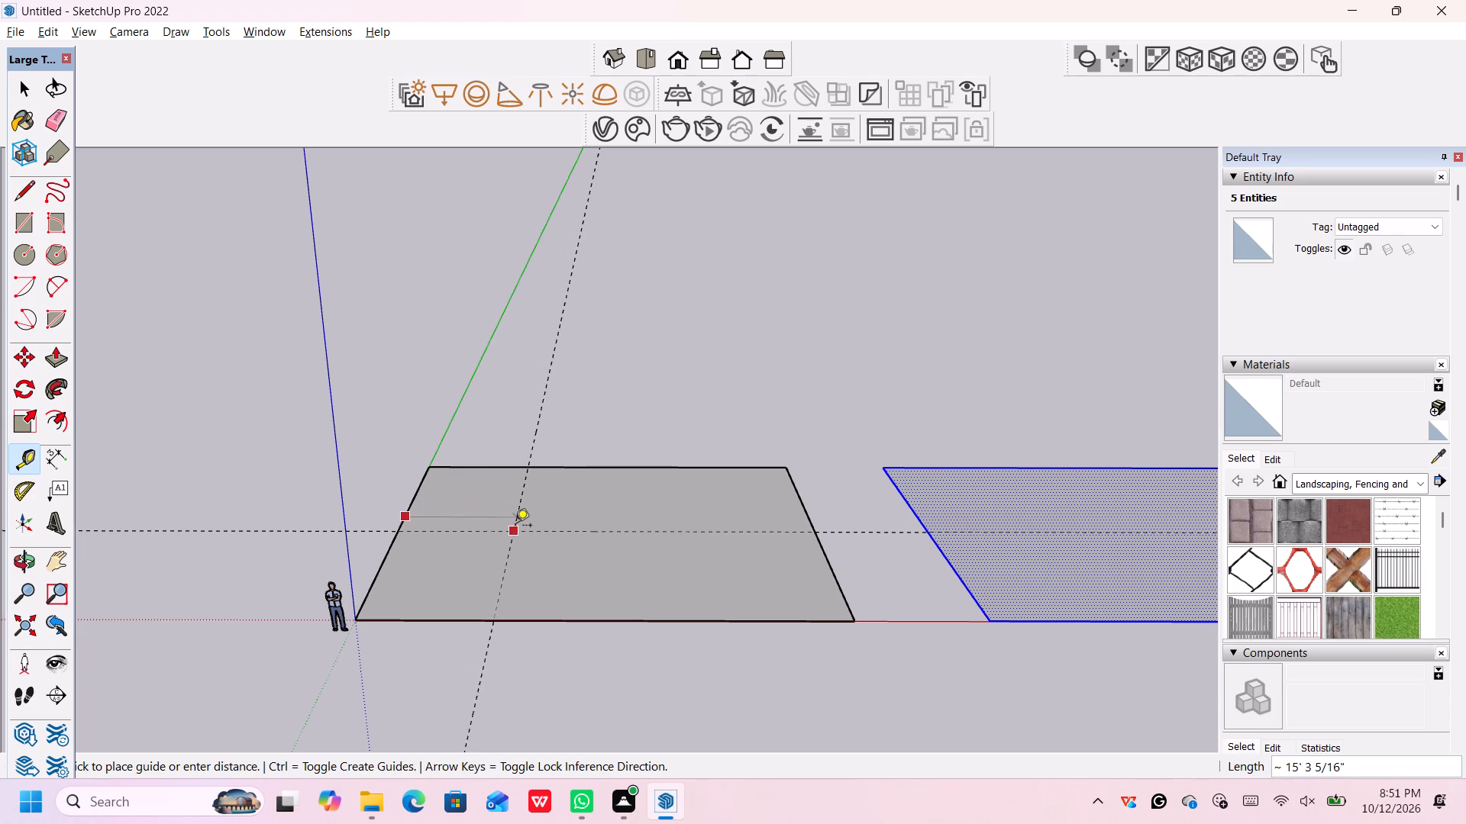
{"action": "key", "text": "2"}
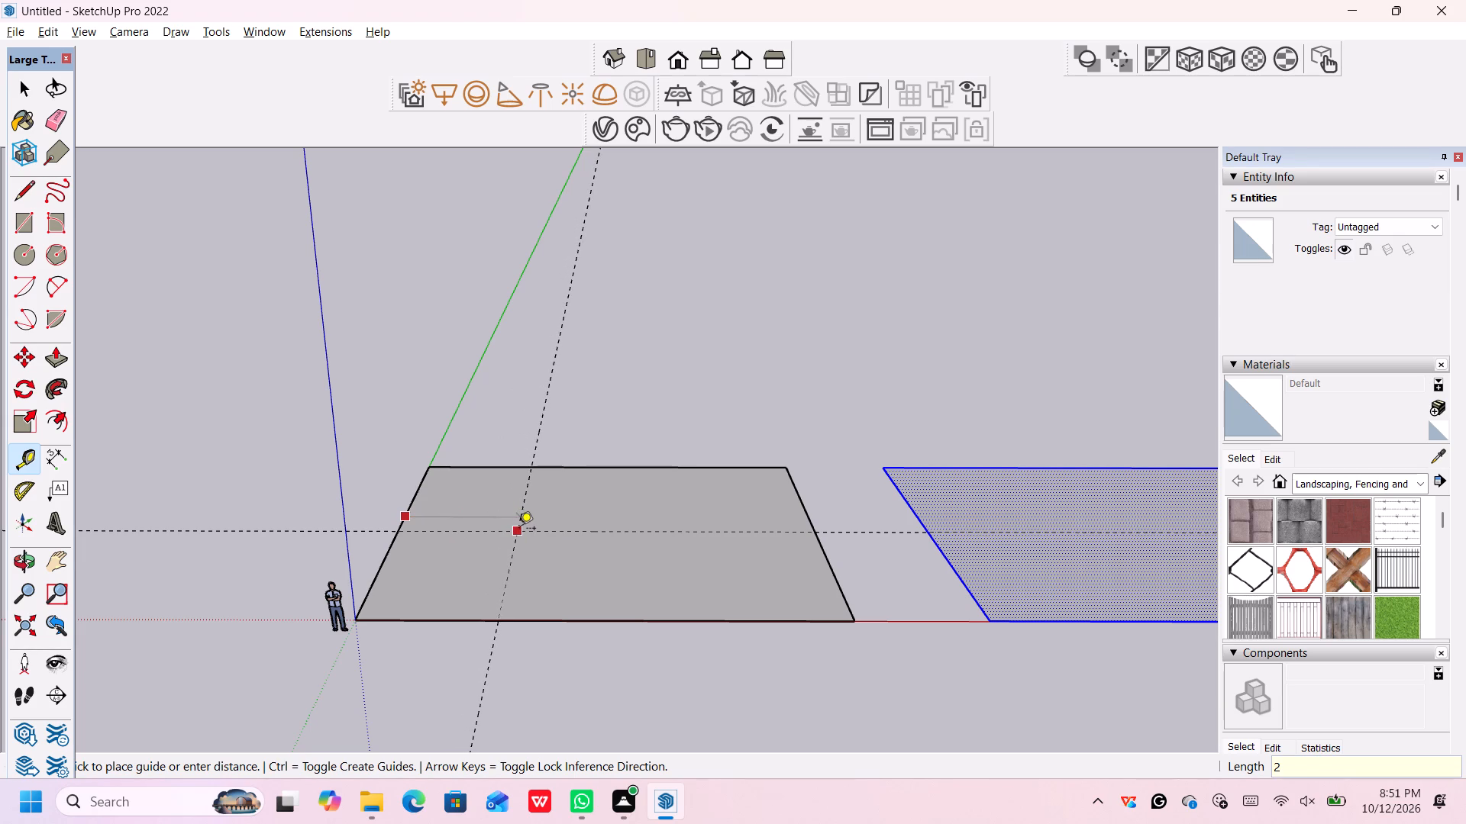
{"action": "type", "text": "0'"}
{"action": "key", "text": "Return"}
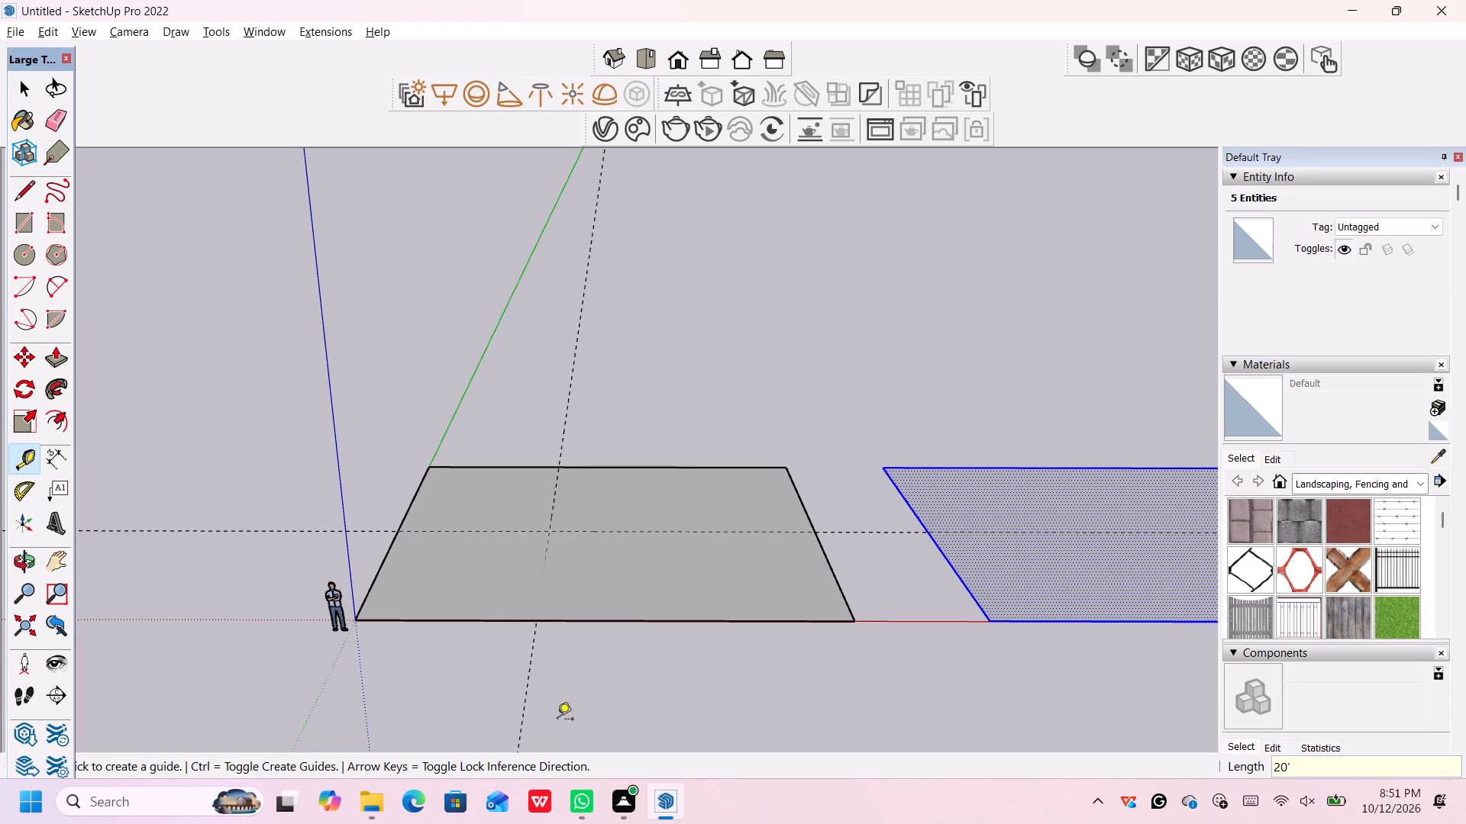
Draw lines along the guides from the original slab's far side edge to their intersection, then 22' 6" to the front edge.
{"action": "middle_click_drag", "start_coordinate": [557, 720], "coordinate": [581, 604]}
{"action": "scroll", "coordinate": [563, 611], "scroll_direction": "up", "scroll_amount": 10}
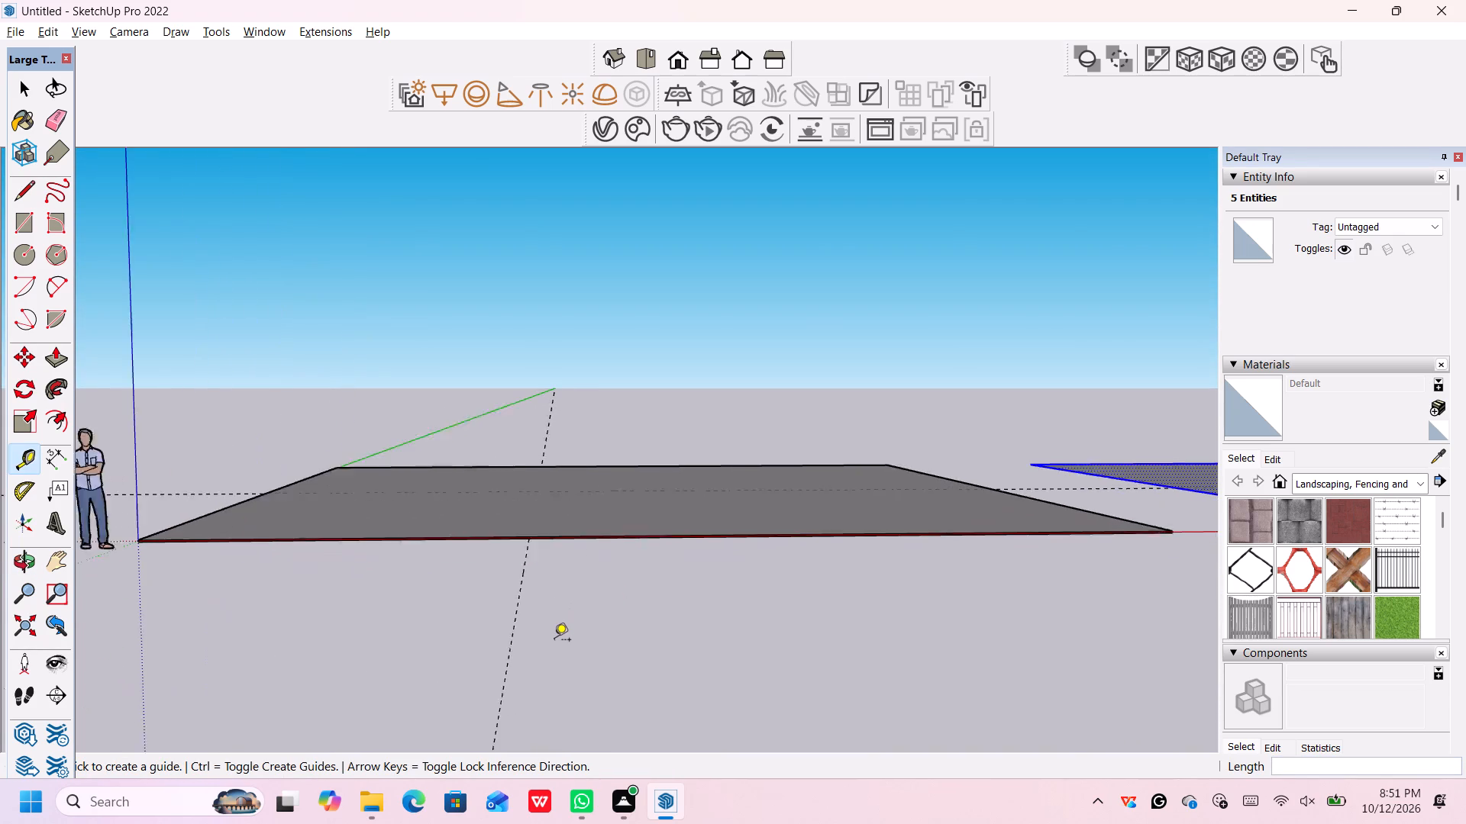
{"action": "scroll", "coordinate": [554, 641], "scroll_direction": "up", "scroll_amount": 1}
{"action": "middle_click_drag", "start_coordinate": [564, 568], "coordinate": [577, 760]}
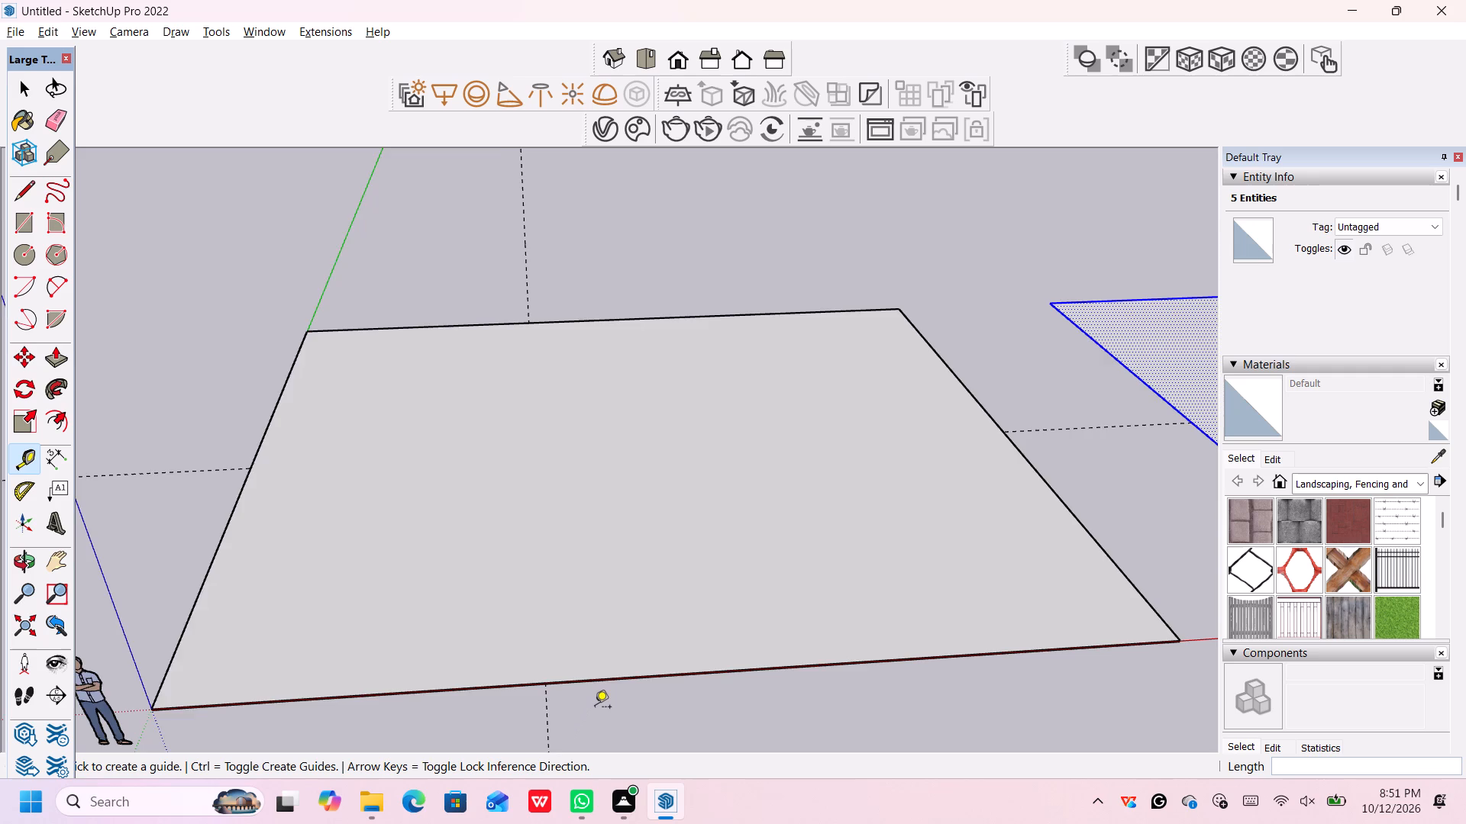
{"action": "scroll", "coordinate": [595, 708], "scroll_direction": "down", "scroll_amount": 7}
{"action": "scroll", "coordinate": [596, 707], "scroll_direction": "up", "scroll_amount": 1}
{"action": "scroll", "coordinate": [597, 709], "scroll_direction": "down", "scroll_amount": 12}
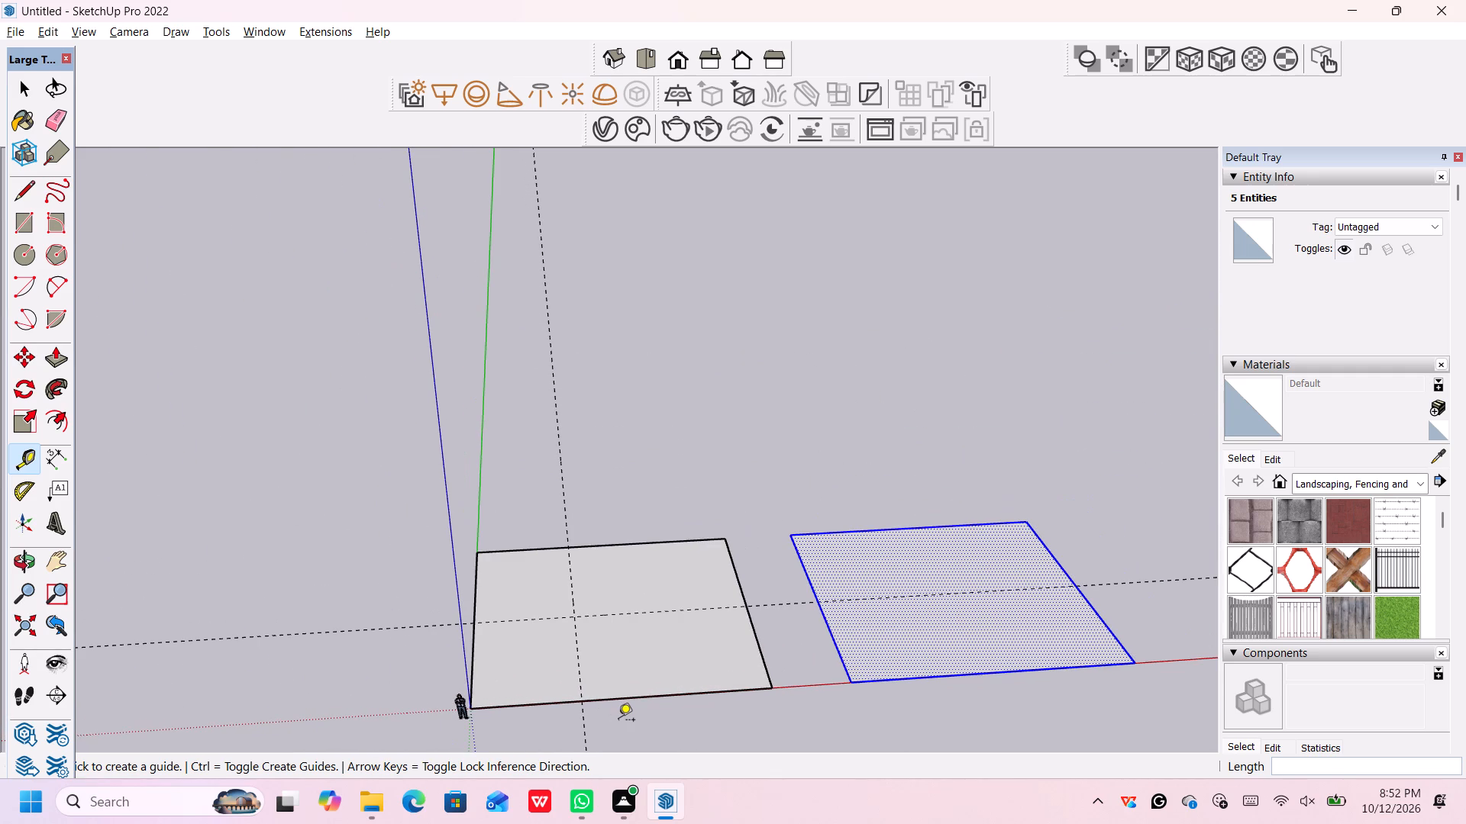
{"action": "key", "text": "space"}
{"action": "key", "text": "l"}
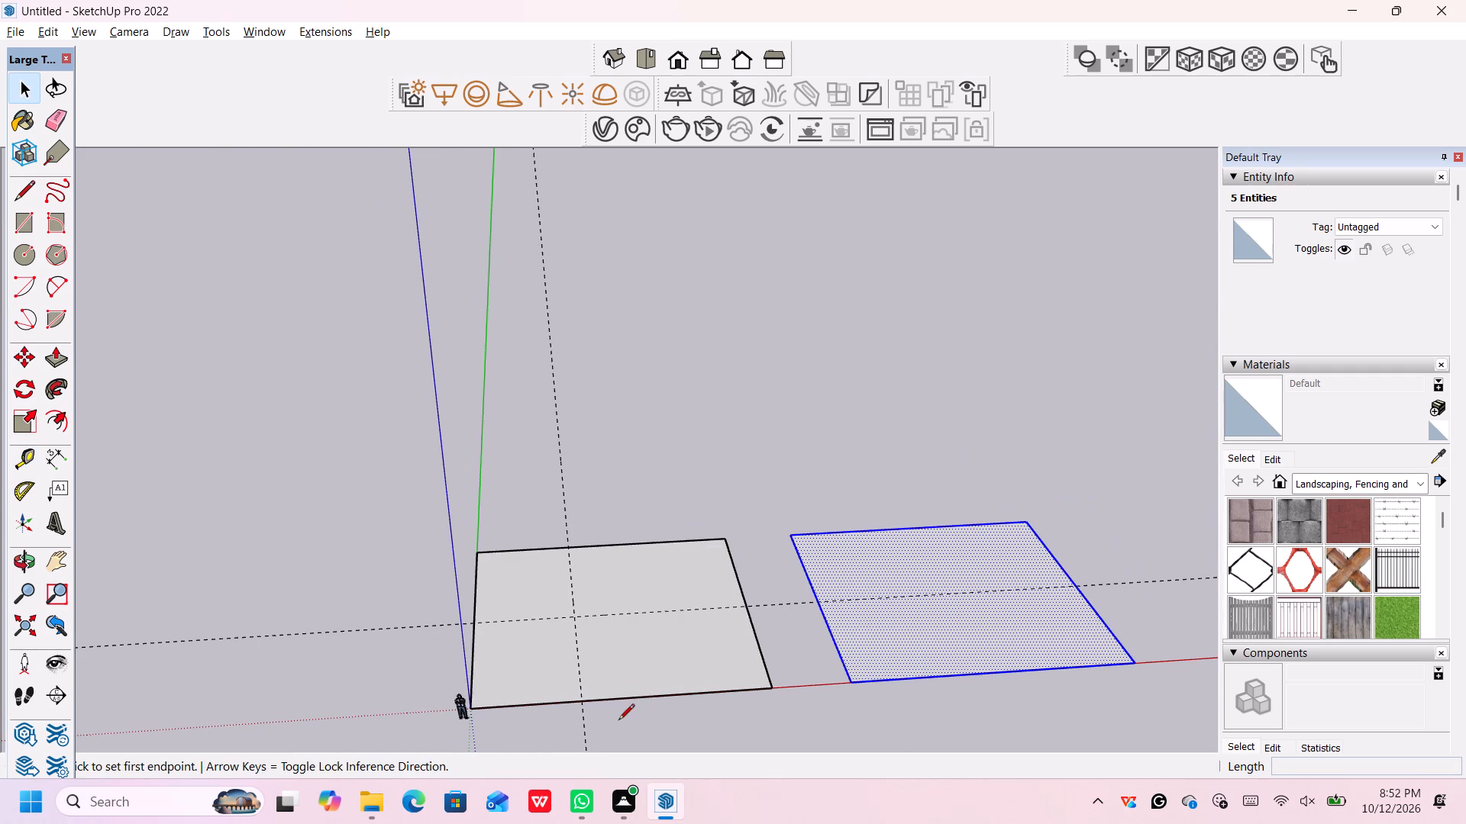
{"action": "left_click", "coordinate": [748, 606]}
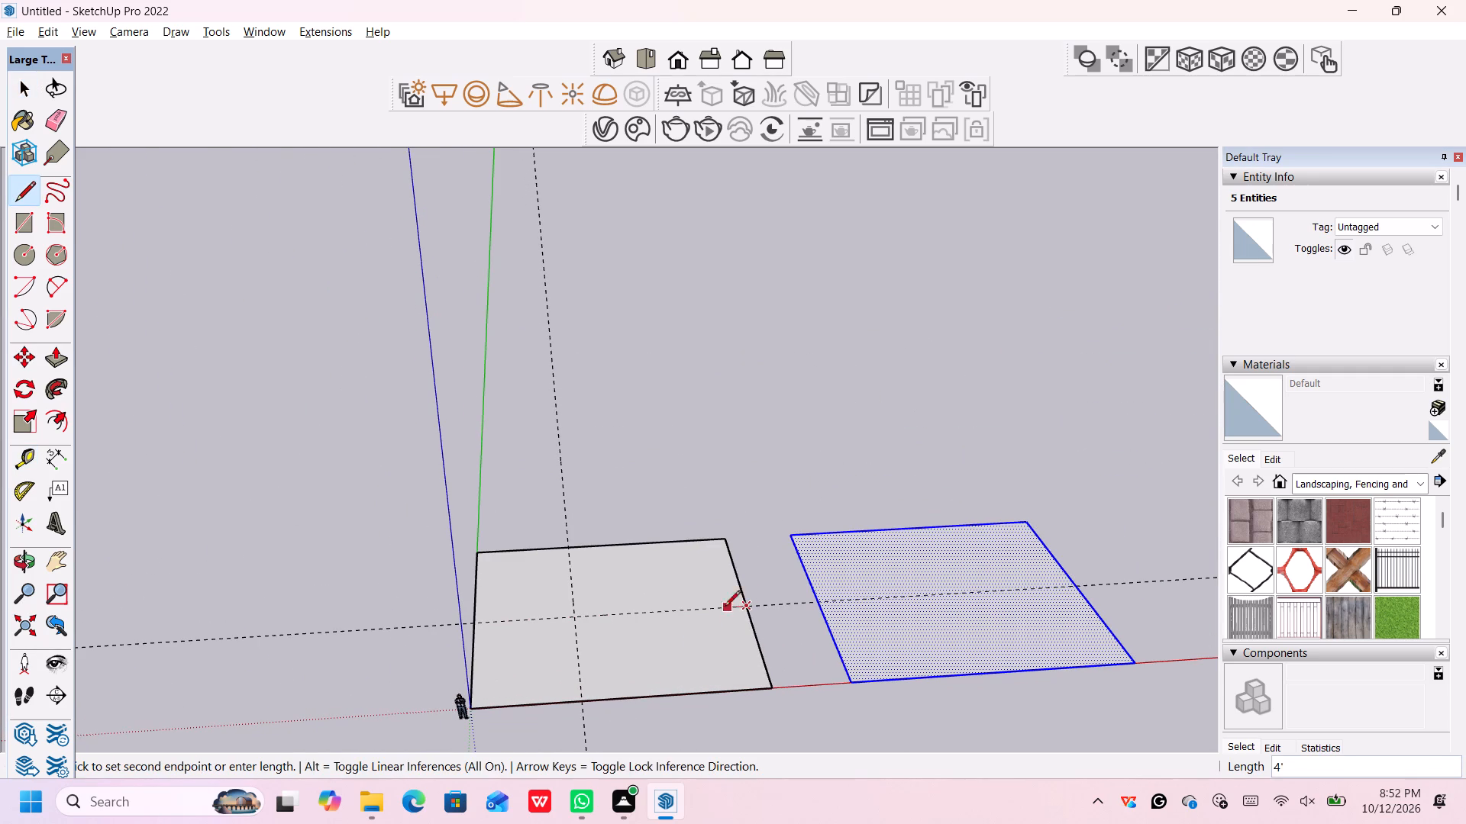
{"action": "left_click", "coordinate": [573, 616]}
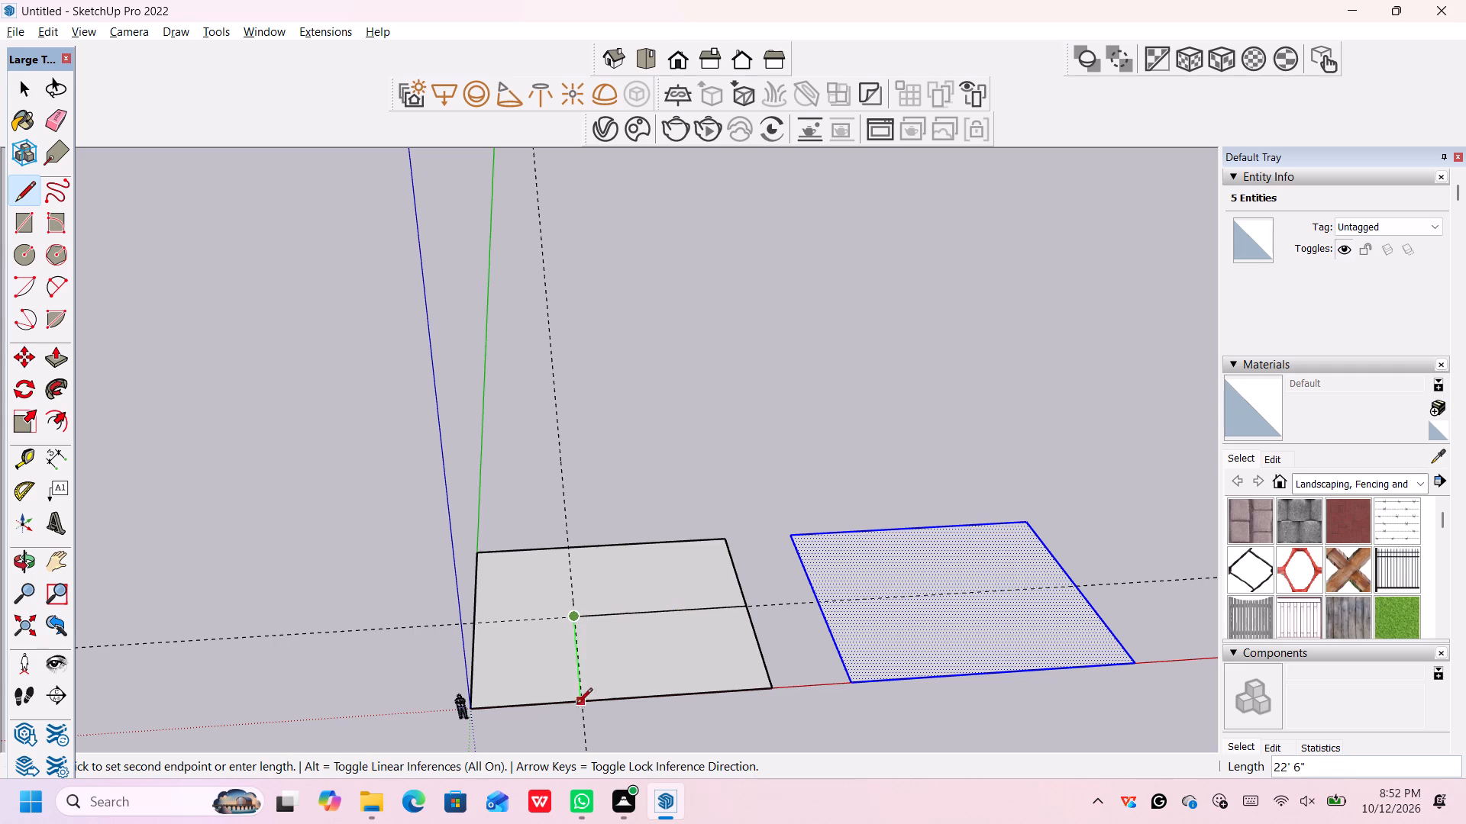
{"action": "left_click", "coordinate": [582, 704]}
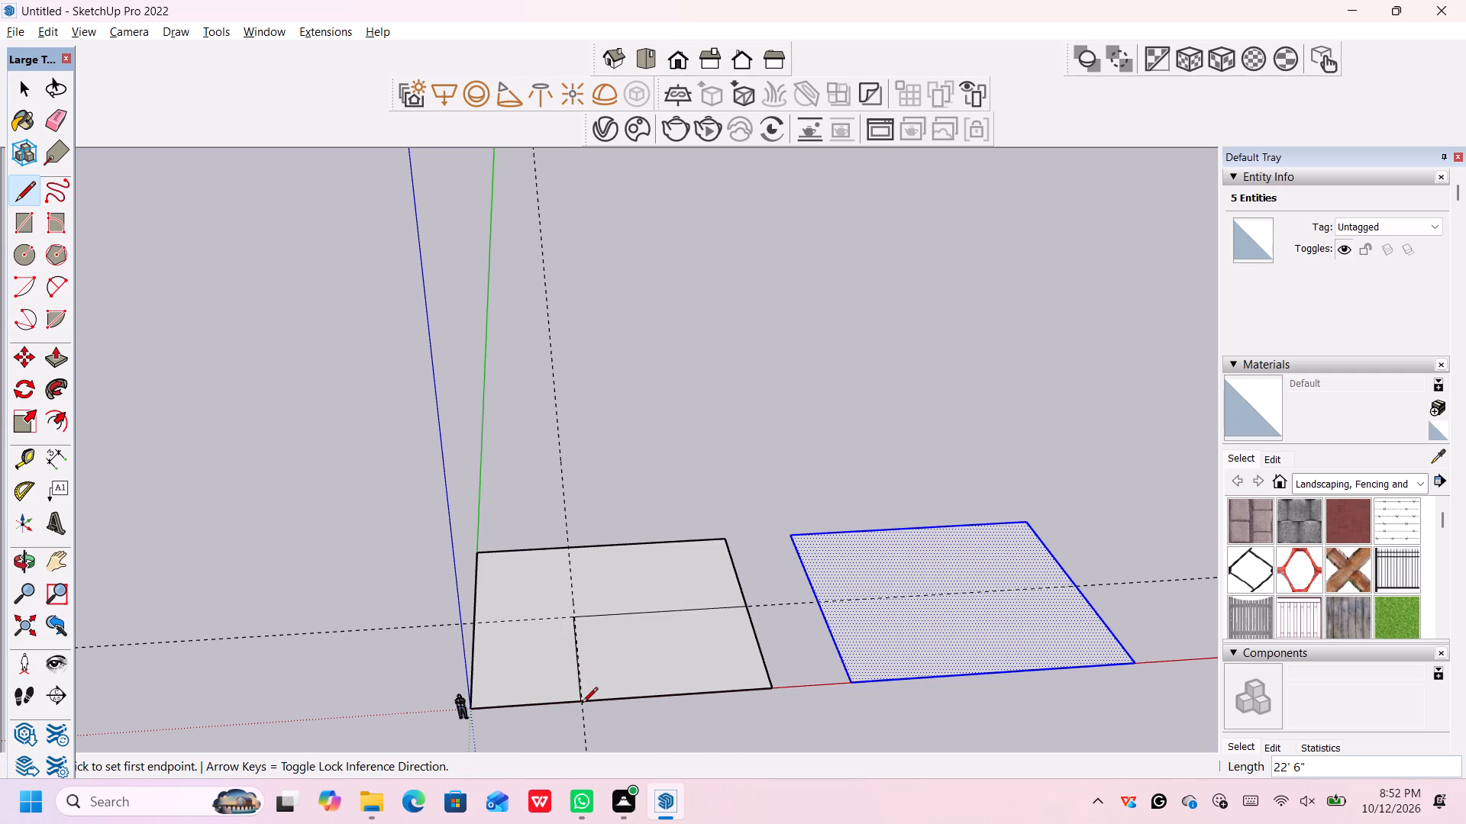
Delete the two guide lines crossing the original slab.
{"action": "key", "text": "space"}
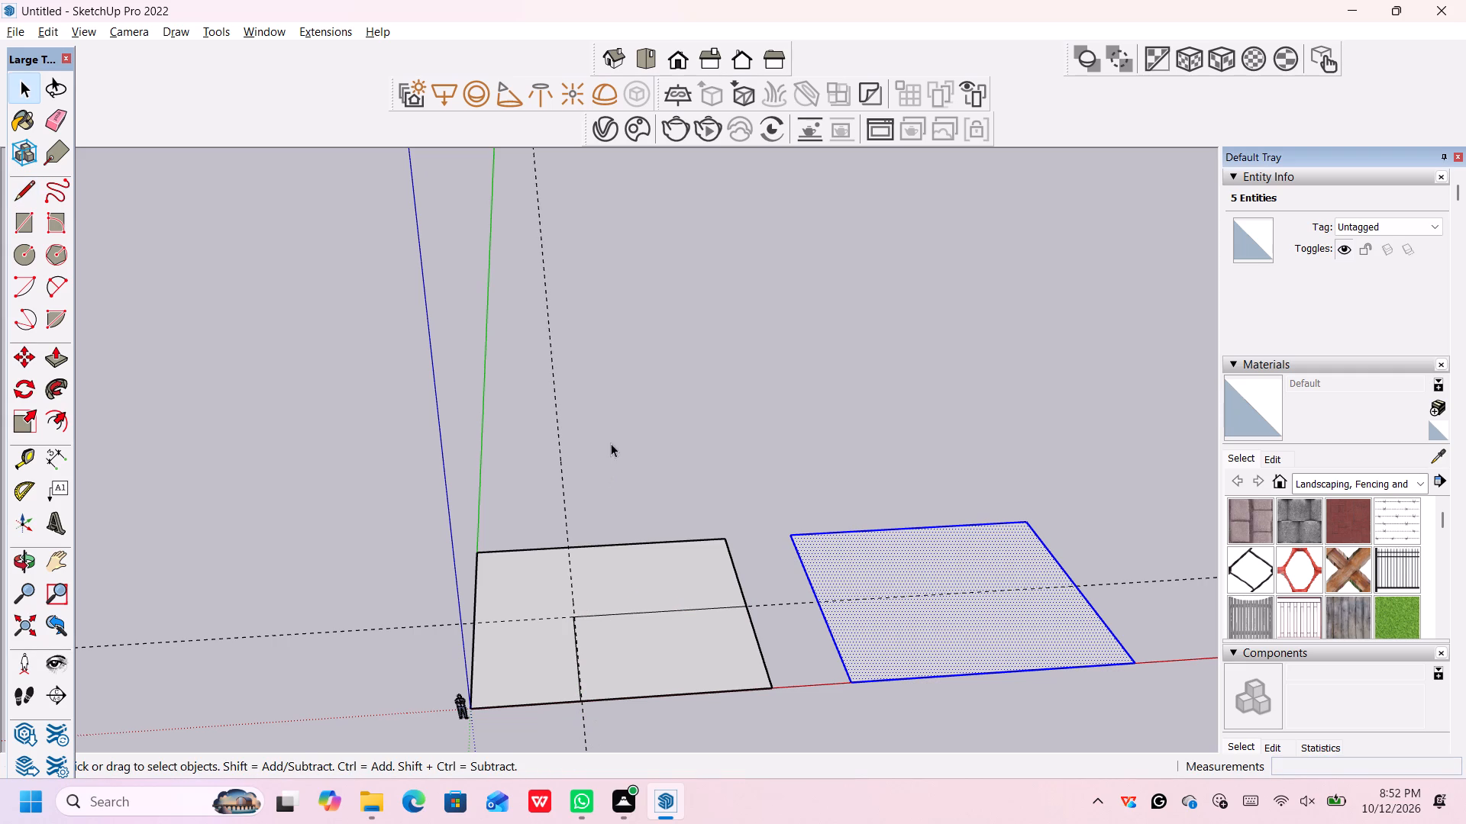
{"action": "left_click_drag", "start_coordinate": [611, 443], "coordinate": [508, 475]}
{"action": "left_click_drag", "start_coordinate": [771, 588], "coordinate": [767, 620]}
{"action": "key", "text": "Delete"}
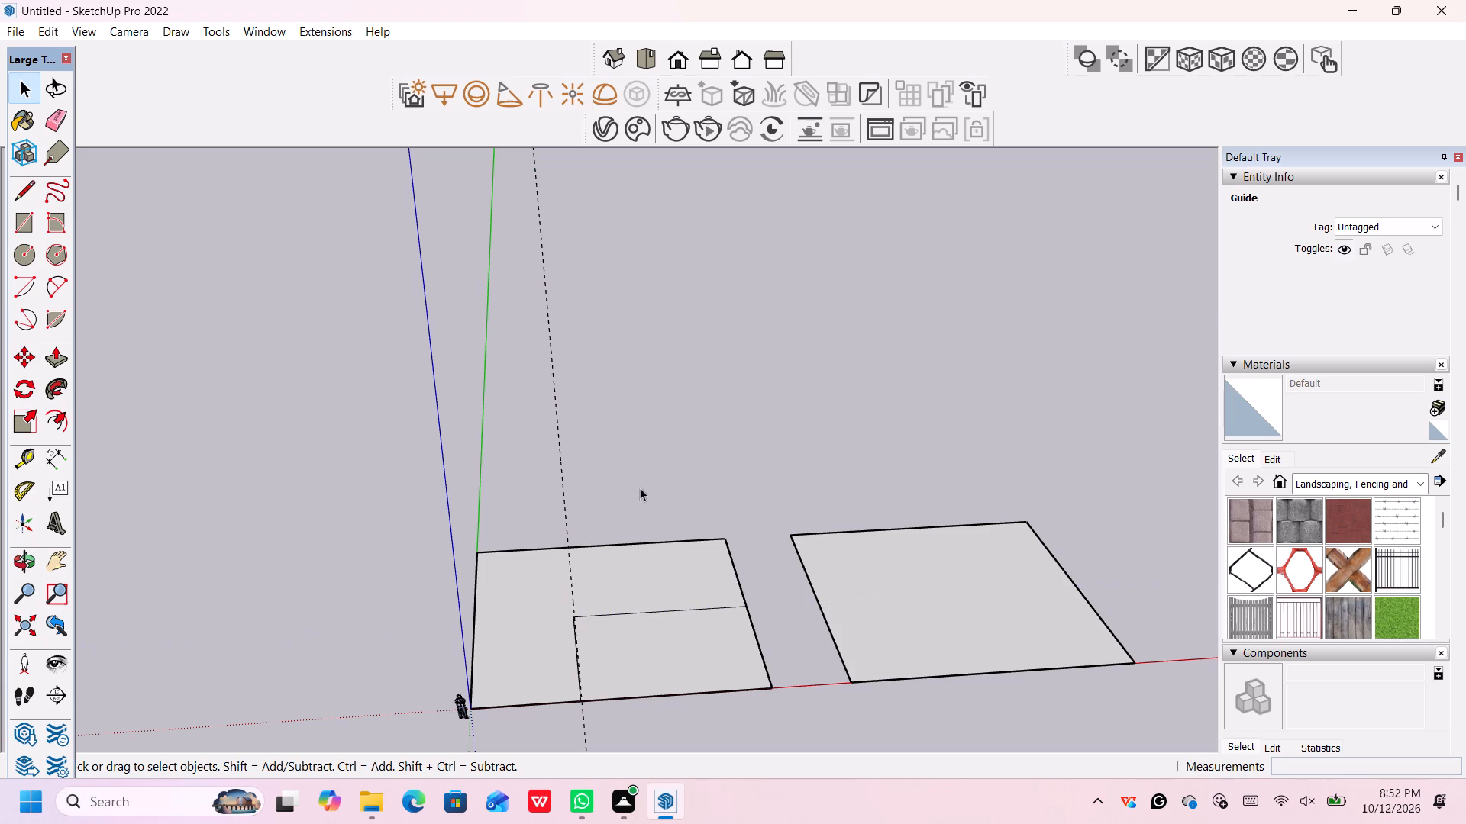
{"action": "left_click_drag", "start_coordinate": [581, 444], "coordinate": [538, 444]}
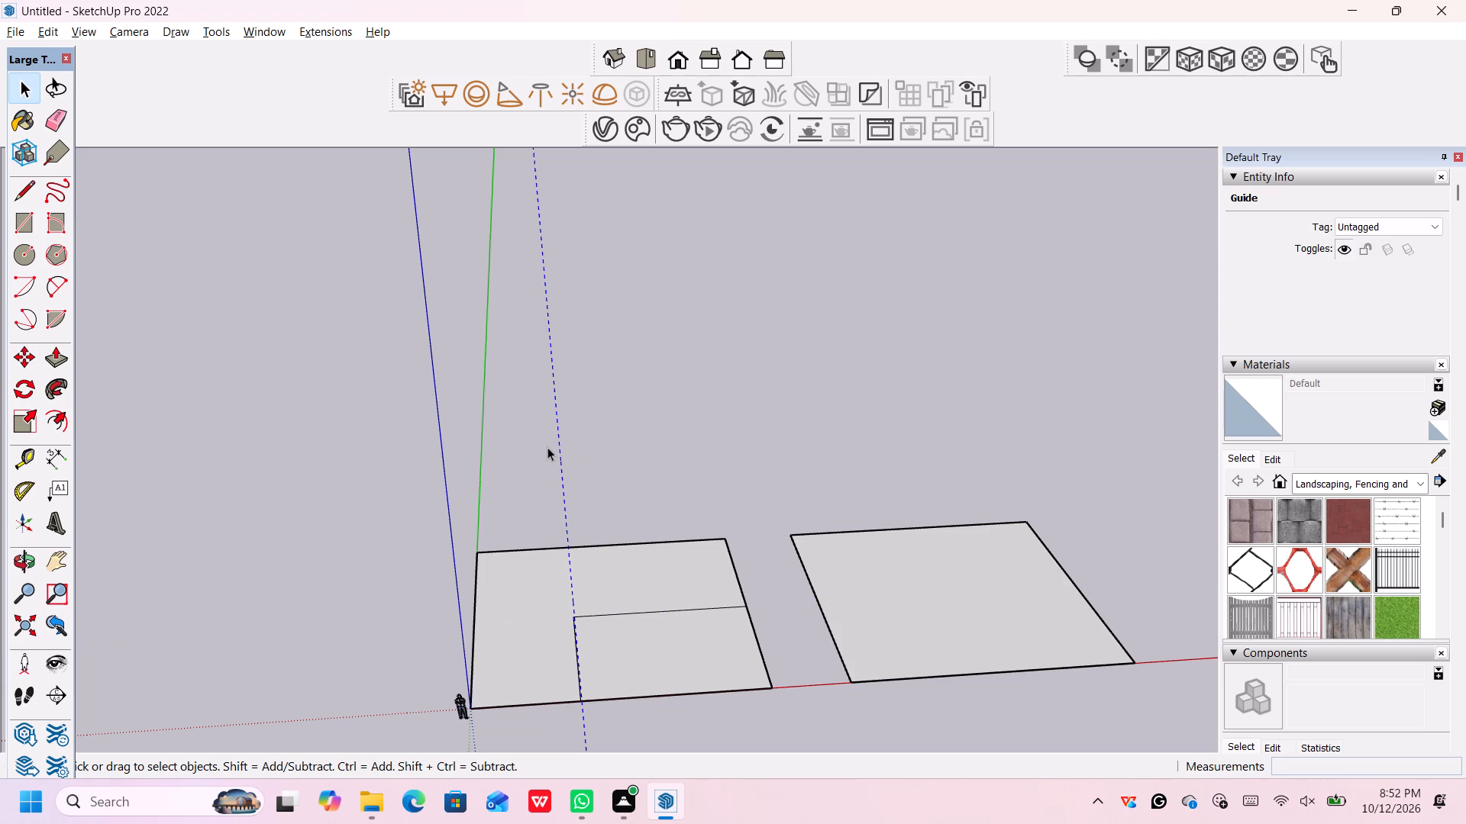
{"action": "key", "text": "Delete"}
Examine closely how the dividing lines meet the original slab's front edge.
{"action": "scroll", "coordinate": [644, 709], "scroll_direction": "up", "scroll_amount": 1}
{"action": "middle_click_drag", "start_coordinate": [638, 727], "coordinate": [625, 694]}
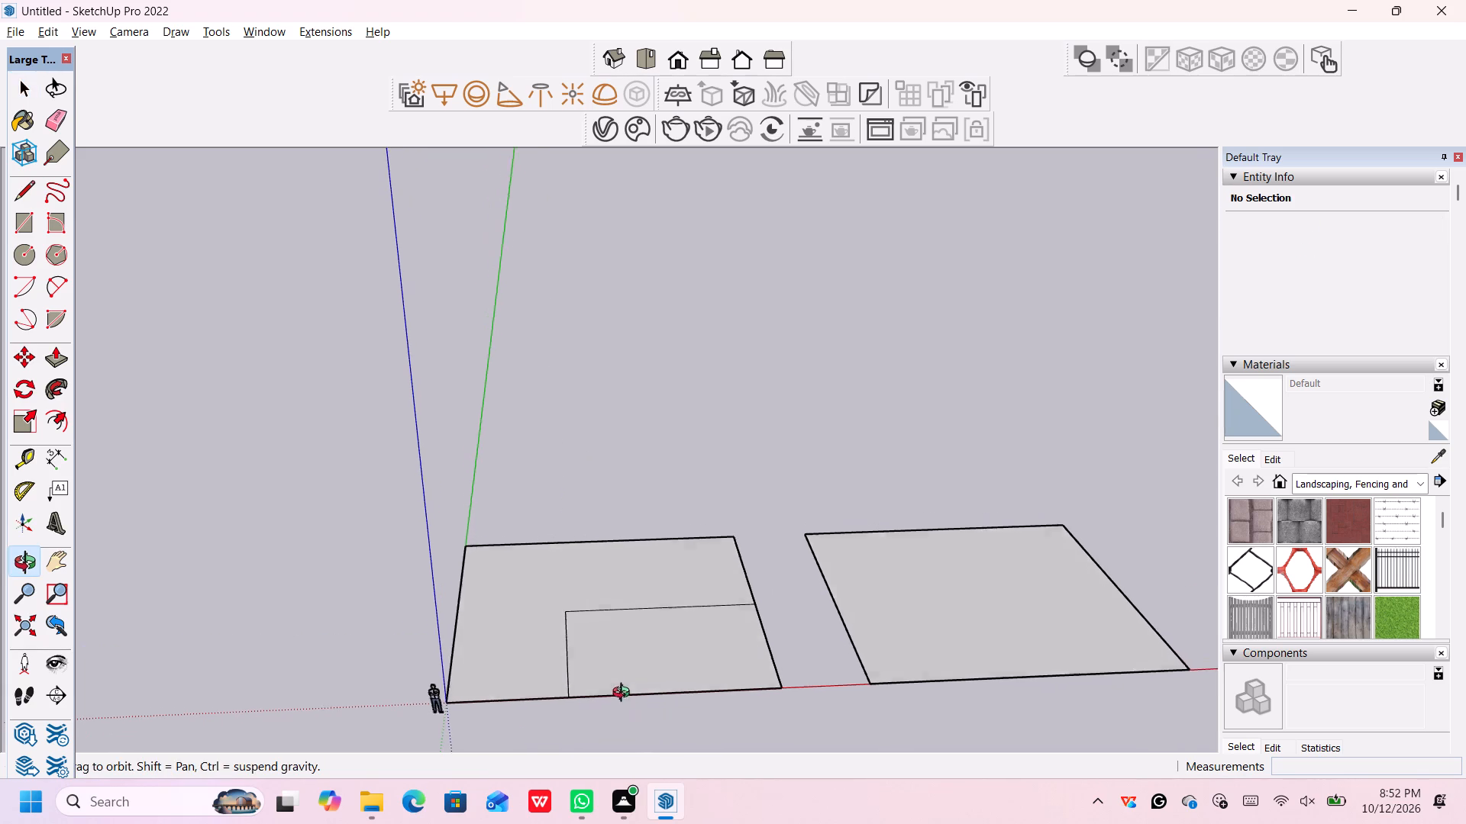
{"action": "middle_click_drag", "start_coordinate": [625, 694], "coordinate": [624, 691]}
{"action": "scroll", "coordinate": [608, 706], "scroll_direction": "up", "scroll_amount": 8}
{"action": "scroll", "coordinate": [609, 706], "scroll_direction": "down", "scroll_amount": 1}
{"action": "scroll", "coordinate": [609, 706], "scroll_direction": "up", "scroll_amount": 7}
{"action": "scroll", "coordinate": [609, 706], "scroll_direction": "down", "scroll_amount": 10}
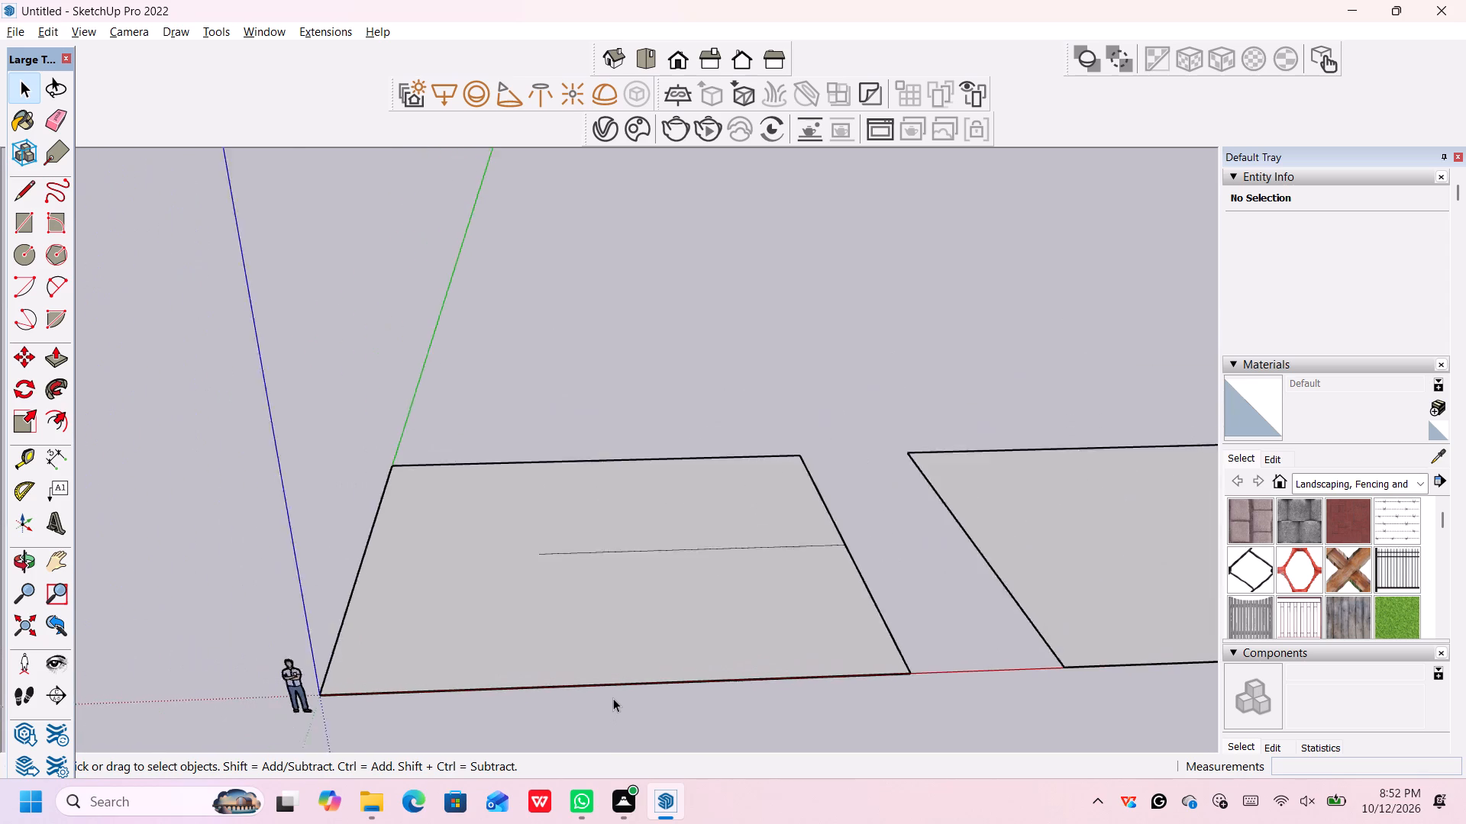
{"action": "scroll", "coordinate": [613, 698], "scroll_direction": "down", "scroll_amount": 6}
{"action": "scroll", "coordinate": [613, 698], "scroll_direction": "up", "scroll_amount": 1}
Undo the guide deletions, both dividing lines and the two guides, back to the undivided original slab beside its copy.
{"action": "key", "text": "ctrl+z"}
{"action": "key", "text": "ctrl+z"}
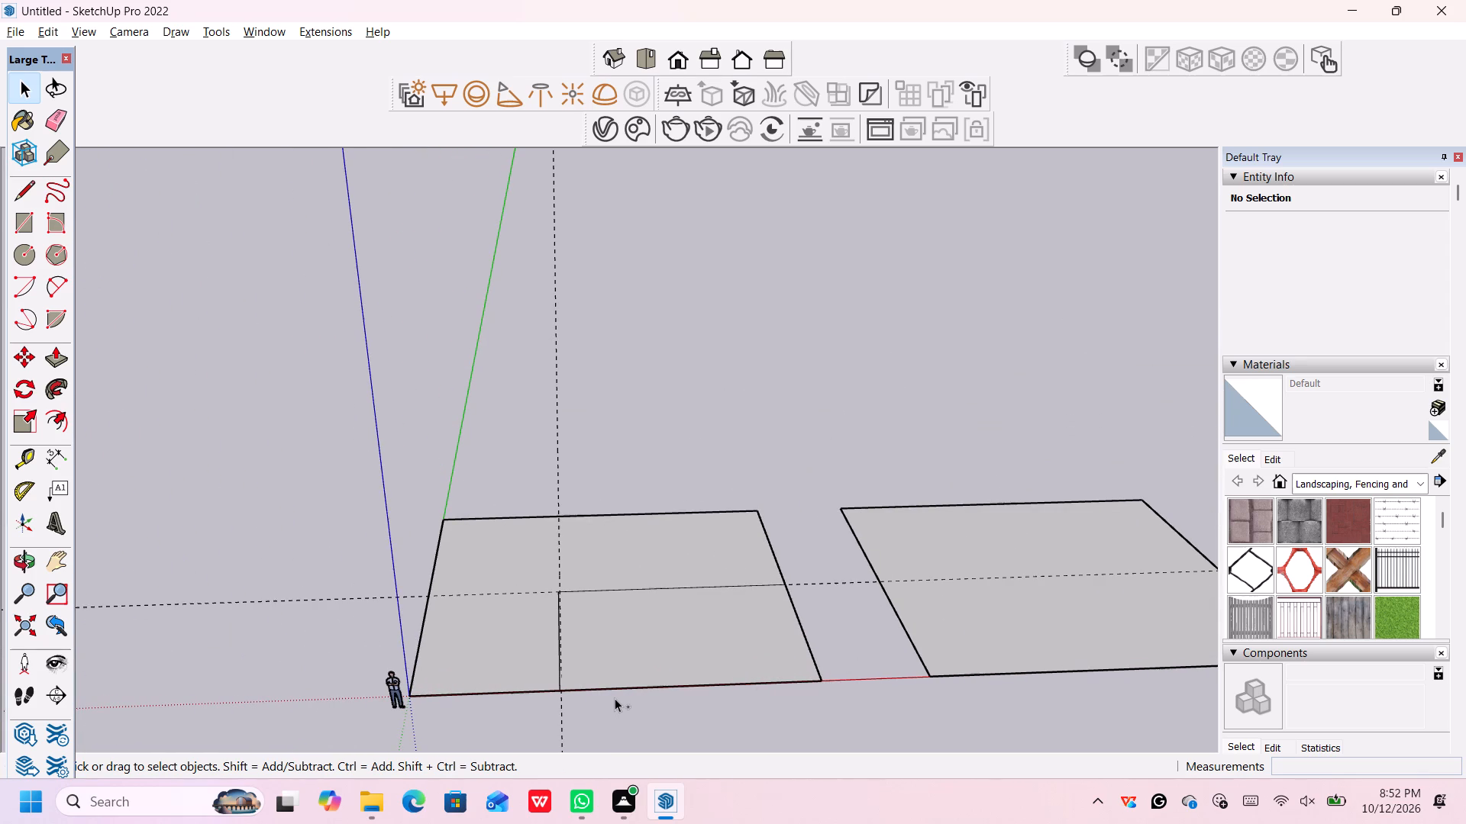
{"action": "key", "text": "ctrl+z"}
{"action": "key", "text": "ctrl+z"}
{"action": "key", "text": "ctrl+z"}
{"action": "key", "text": "ctrl+z"}
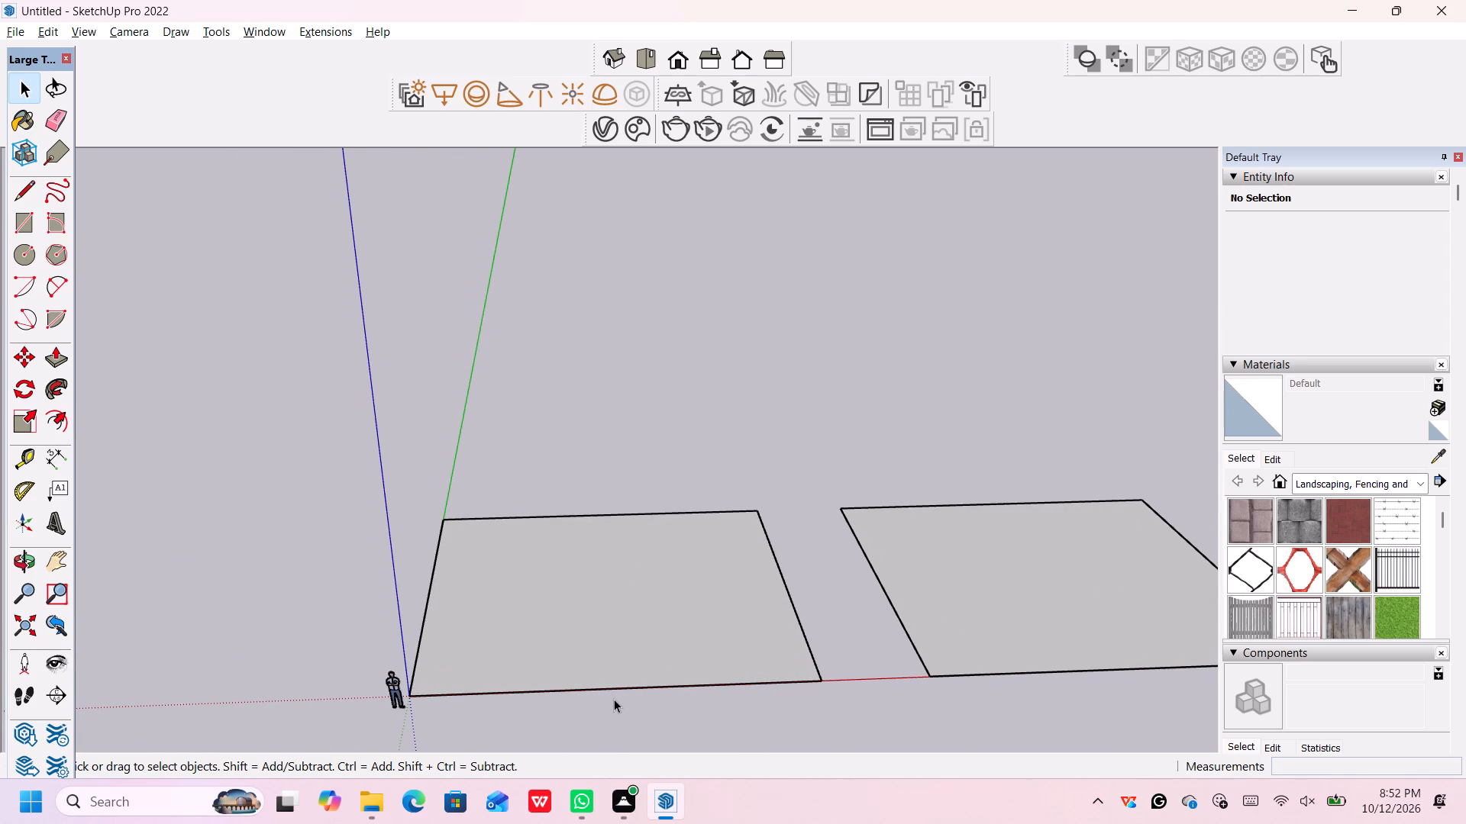
Place a guide line parallel to the original slab's top front edge, offset 22.5' into the slab along the green axis.
{"action": "scroll", "coordinate": [624, 666], "scroll_direction": "up", "scroll_amount": 3}
{"action": "middle_click_drag", "start_coordinate": [616, 694], "coordinate": [643, 604]}
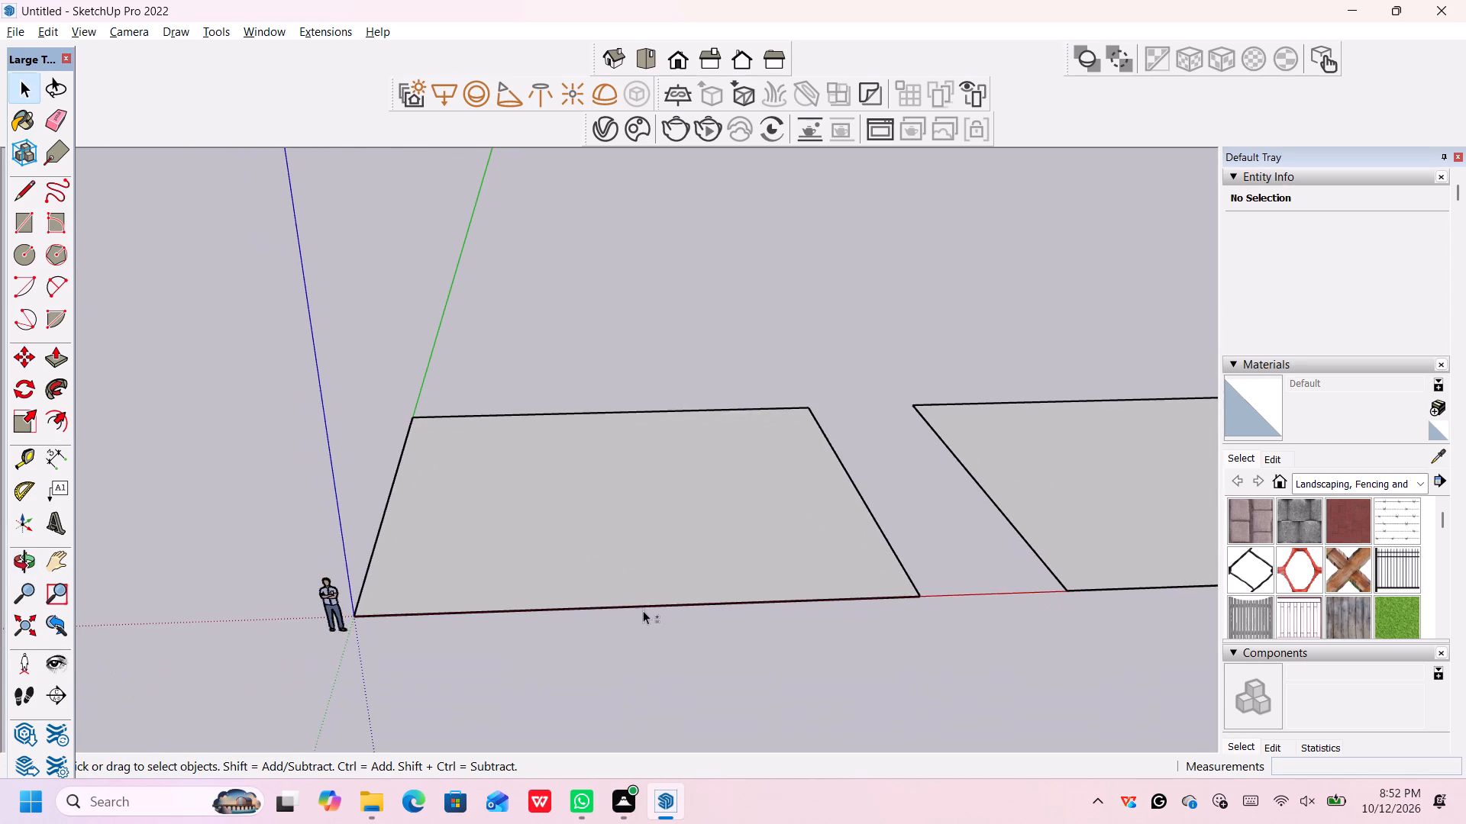
{"action": "scroll", "coordinate": [650, 643], "scroll_direction": "up", "scroll_amount": 5}
{"action": "scroll", "coordinate": [650, 643], "scroll_direction": "down", "scroll_amount": 1}
{"action": "scroll", "coordinate": [650, 643], "scroll_direction": "up", "scroll_amount": 8}
{"action": "scroll", "coordinate": [686, 558], "scroll_direction": "up", "scroll_amount": 5}
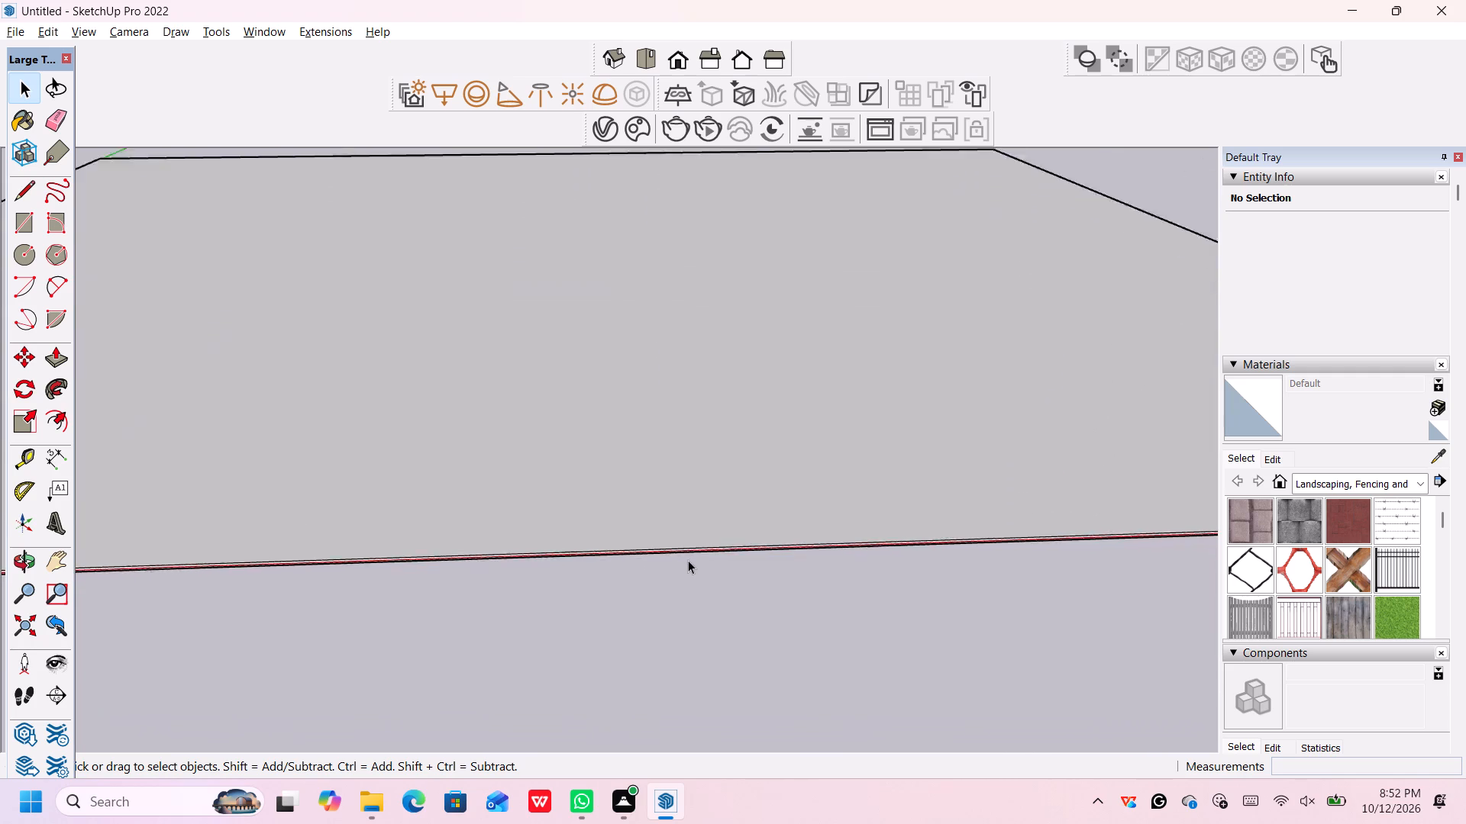
{"action": "scroll", "coordinate": [688, 560], "scroll_direction": "up", "scroll_amount": 15}
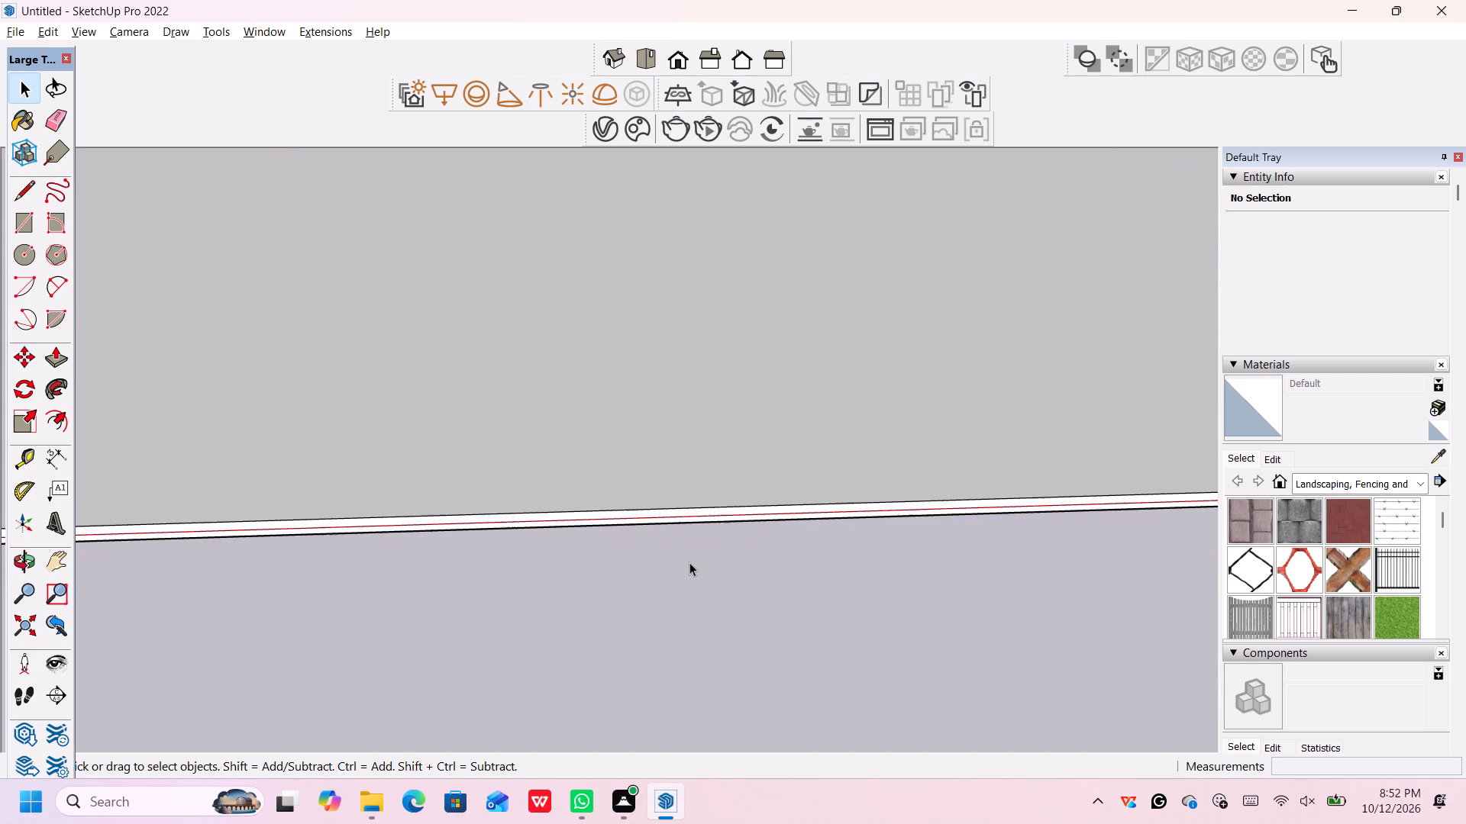
{"action": "key", "text": "t"}
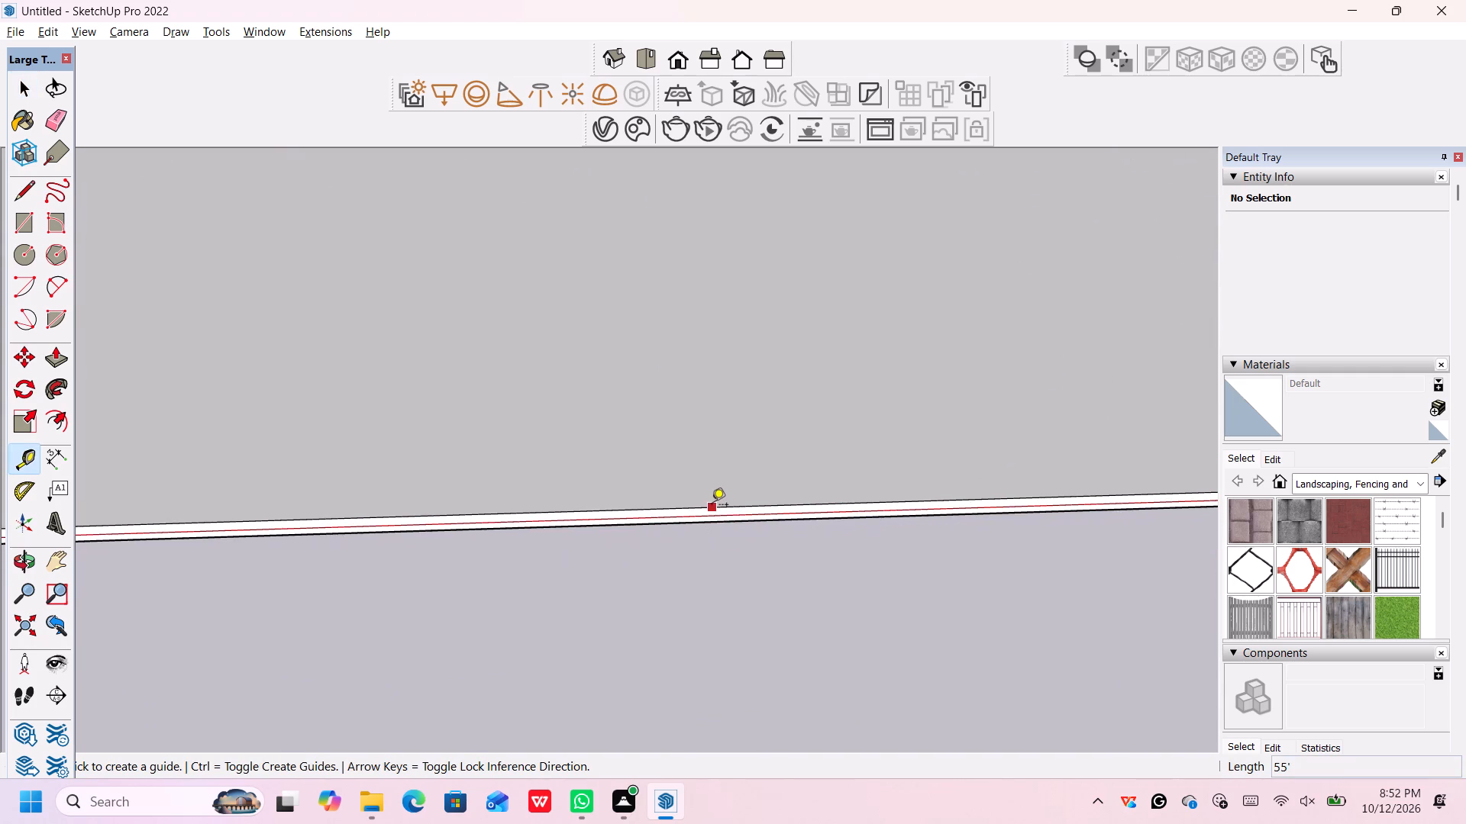
{"action": "left_click", "coordinate": [713, 505]}
{"action": "scroll", "coordinate": [711, 388], "scroll_direction": "down", "scroll_amount": 6}
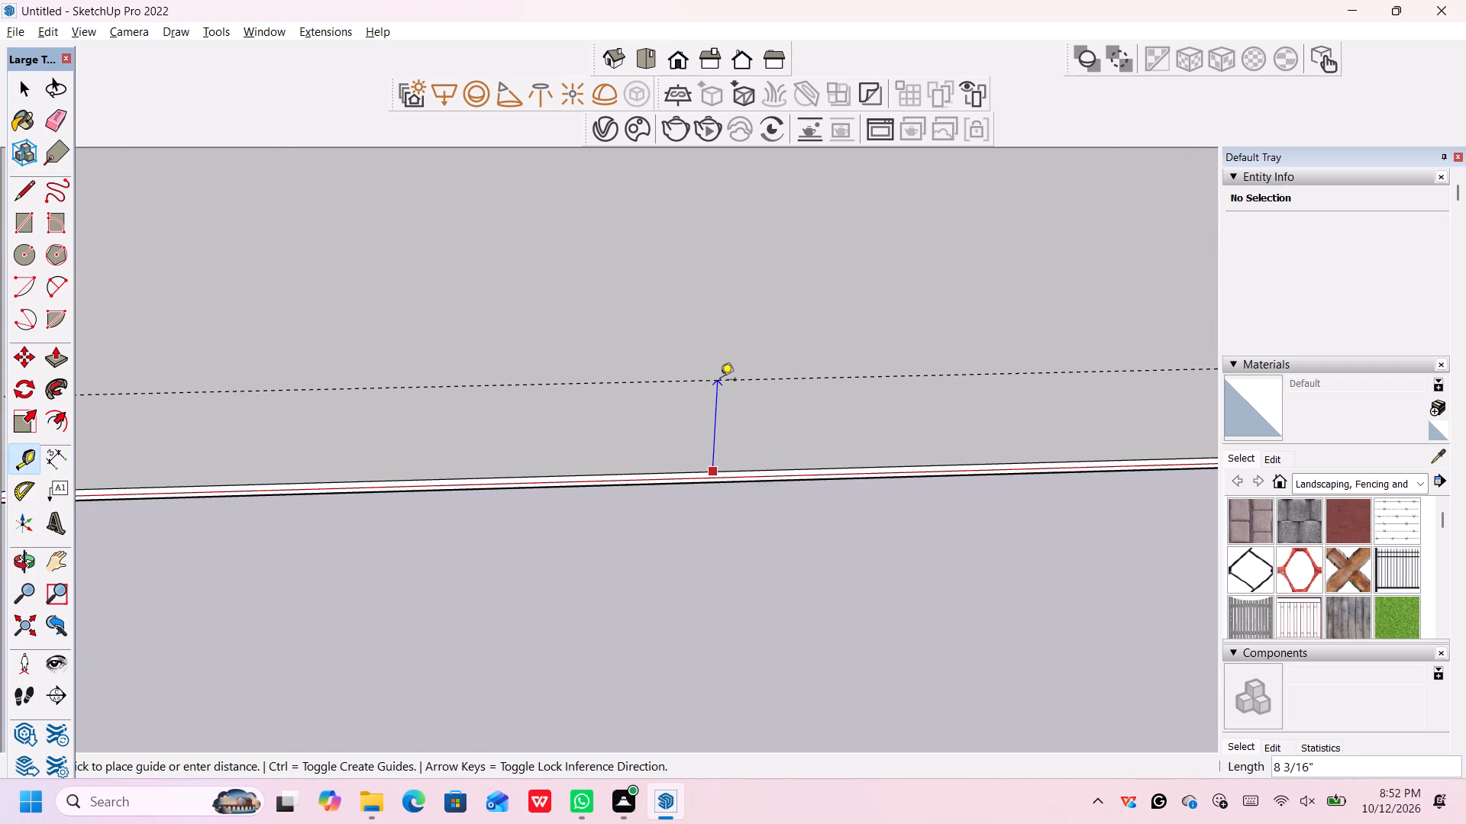
{"action": "middle_click_drag", "start_coordinate": [720, 381], "coordinate": [682, 542]}
{"action": "scroll", "coordinate": [684, 531], "scroll_direction": "down", "scroll_amount": 13}
{"action": "scroll", "coordinate": [684, 531], "scroll_direction": "up", "scroll_amount": 2}
{"action": "scroll", "coordinate": [684, 531], "scroll_direction": "down", "scroll_amount": 6}
{"action": "middle_click_drag", "start_coordinate": [691, 473], "coordinate": [680, 539]}
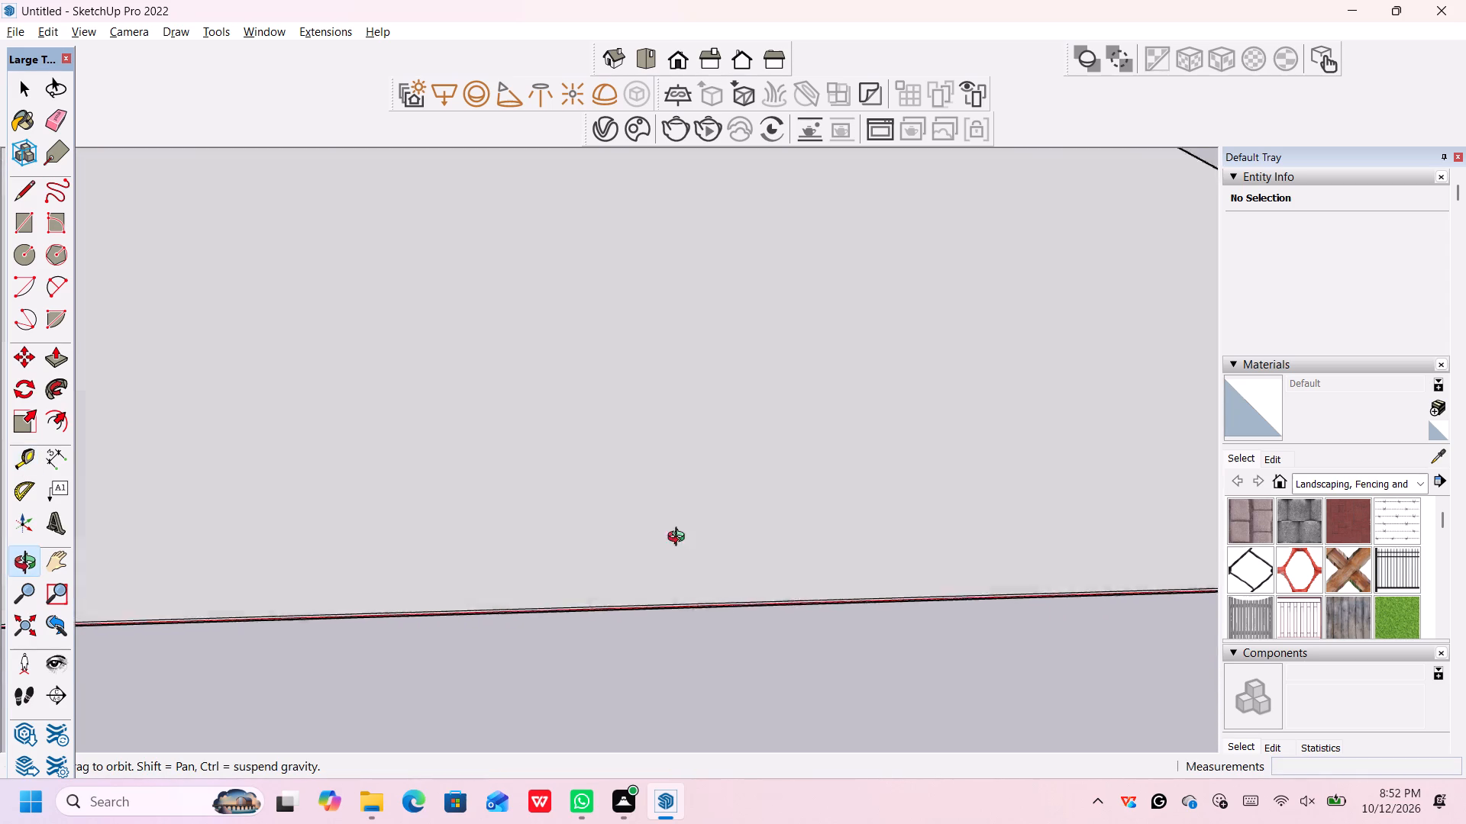
{"action": "middle_click_drag", "start_coordinate": [680, 539], "coordinate": [670, 606]}
{"action": "scroll", "coordinate": [653, 444], "scroll_direction": "down", "scroll_amount": 8}
{"action": "scroll", "coordinate": [653, 444], "scroll_direction": "up", "scroll_amount": 1}
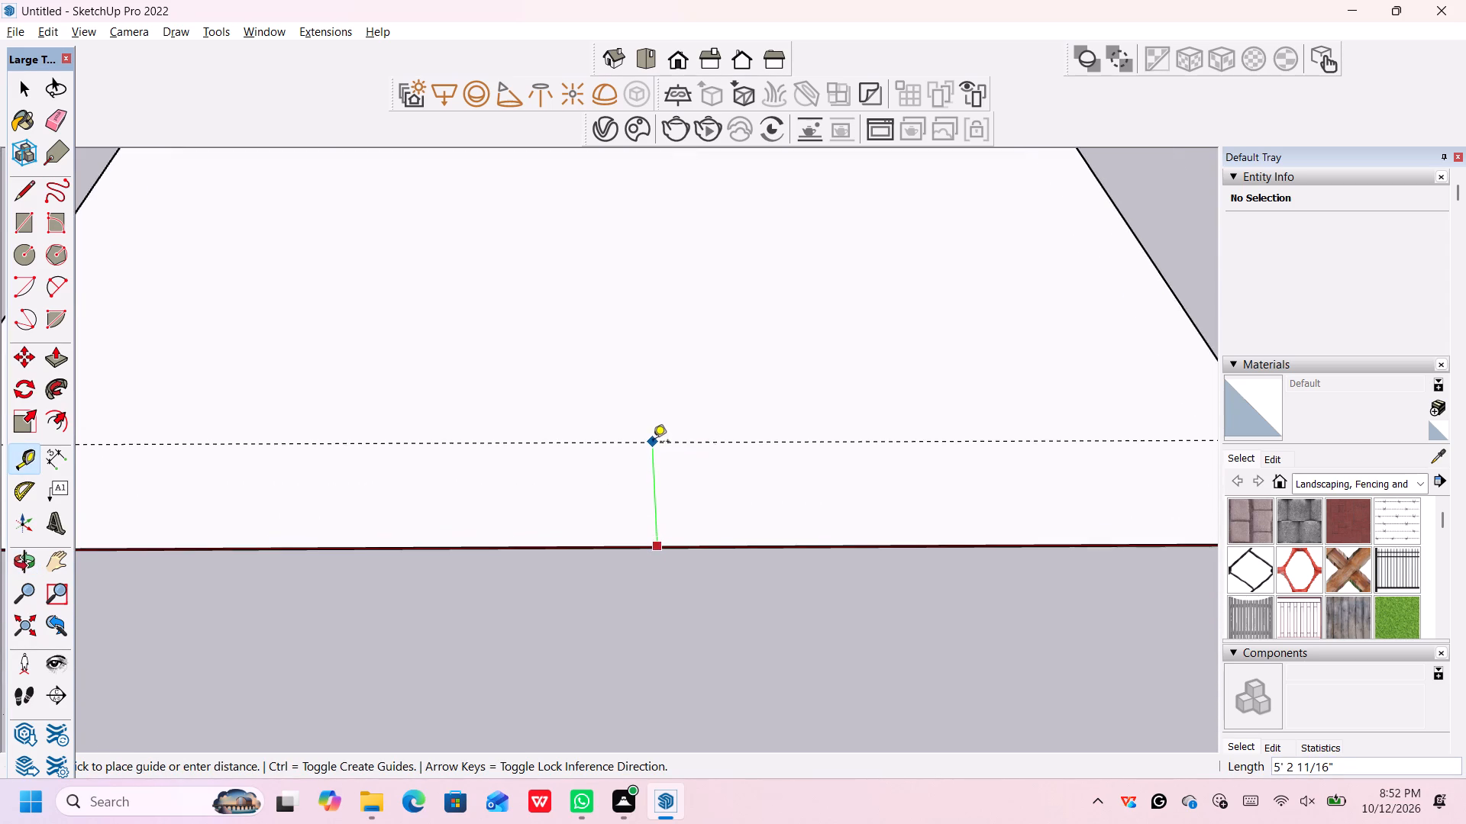
{"action": "scroll", "coordinate": [653, 441], "scroll_direction": "down", "scroll_amount": 1}
{"action": "scroll", "coordinate": [638, 362], "scroll_direction": "down", "scroll_amount": 8}
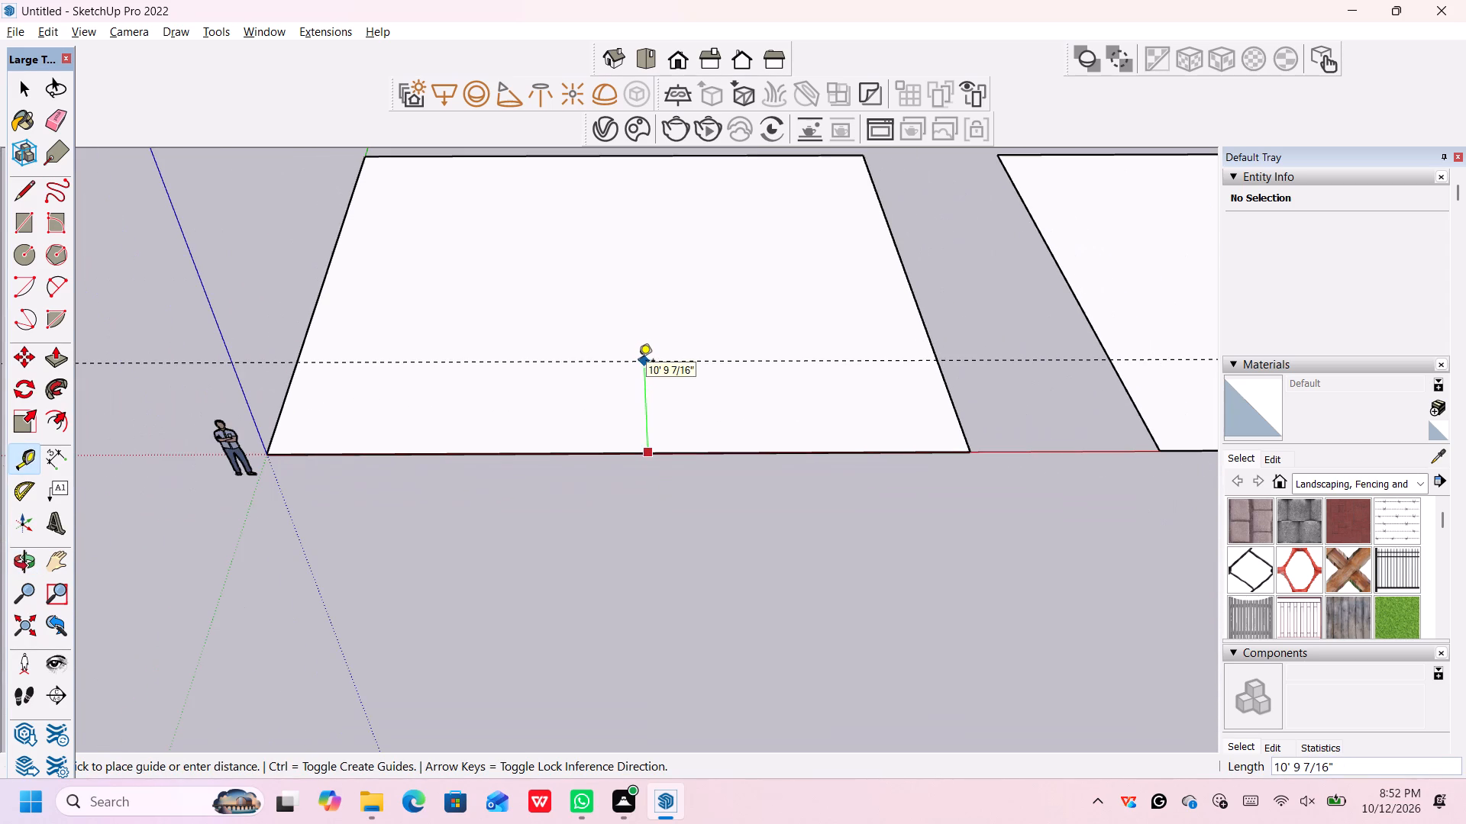
{"action": "scroll", "coordinate": [638, 362], "scroll_direction": "up", "scroll_amount": 1}
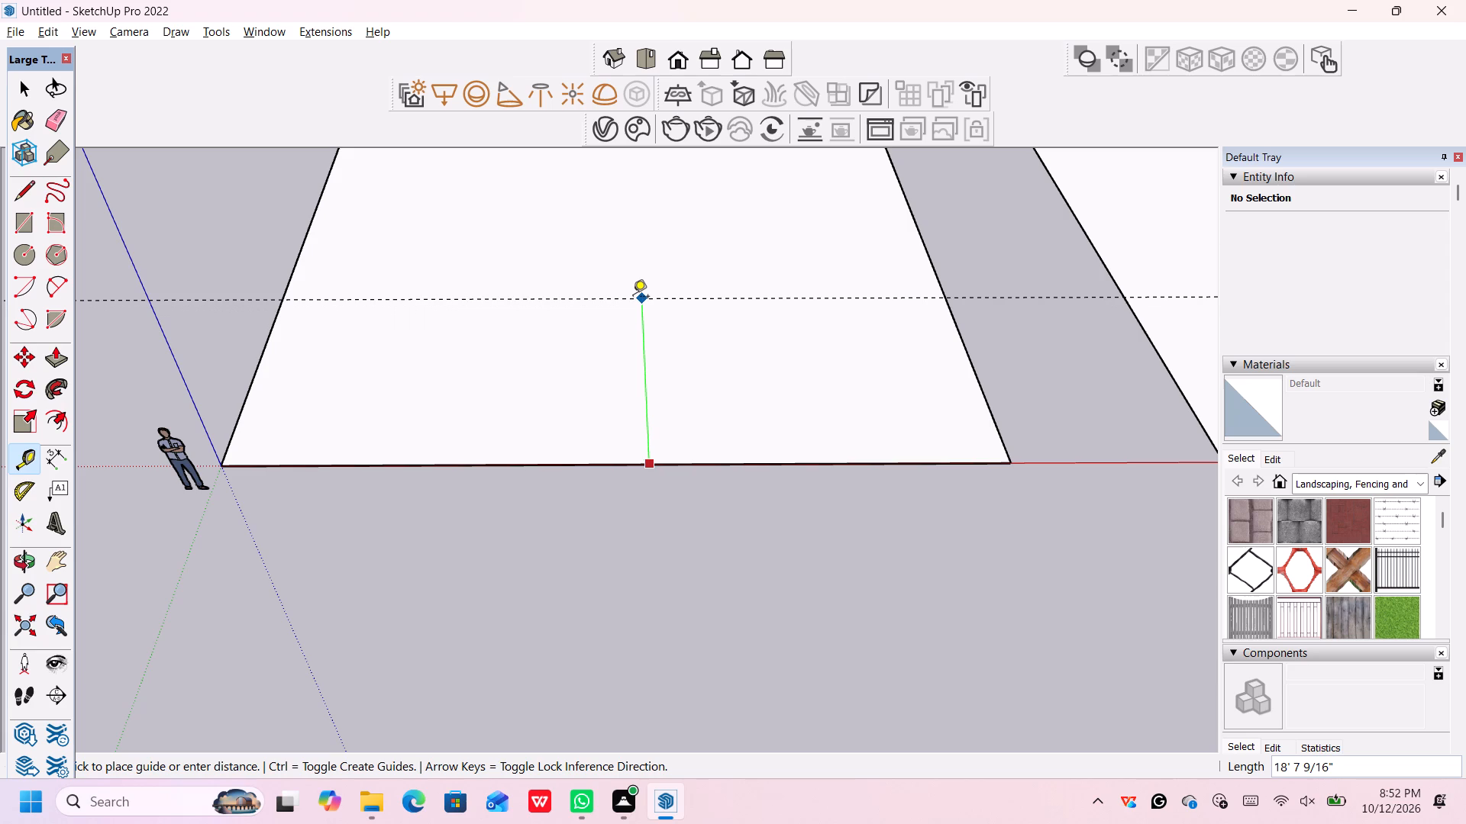
{"action": "type", "text": "22"}
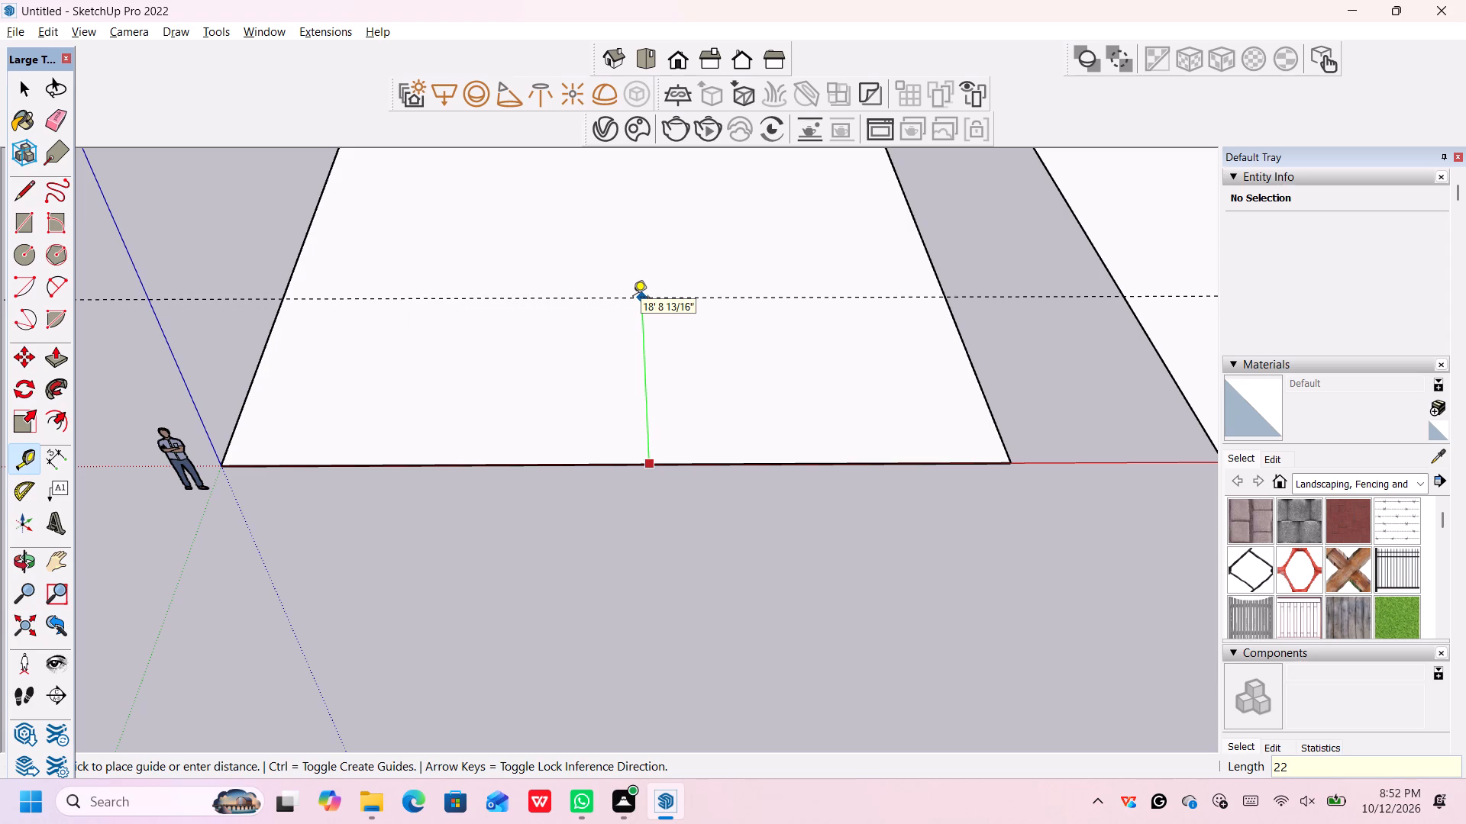
{"action": "type", "text": ".5'"}
{"action": "key", "text": "Return"}
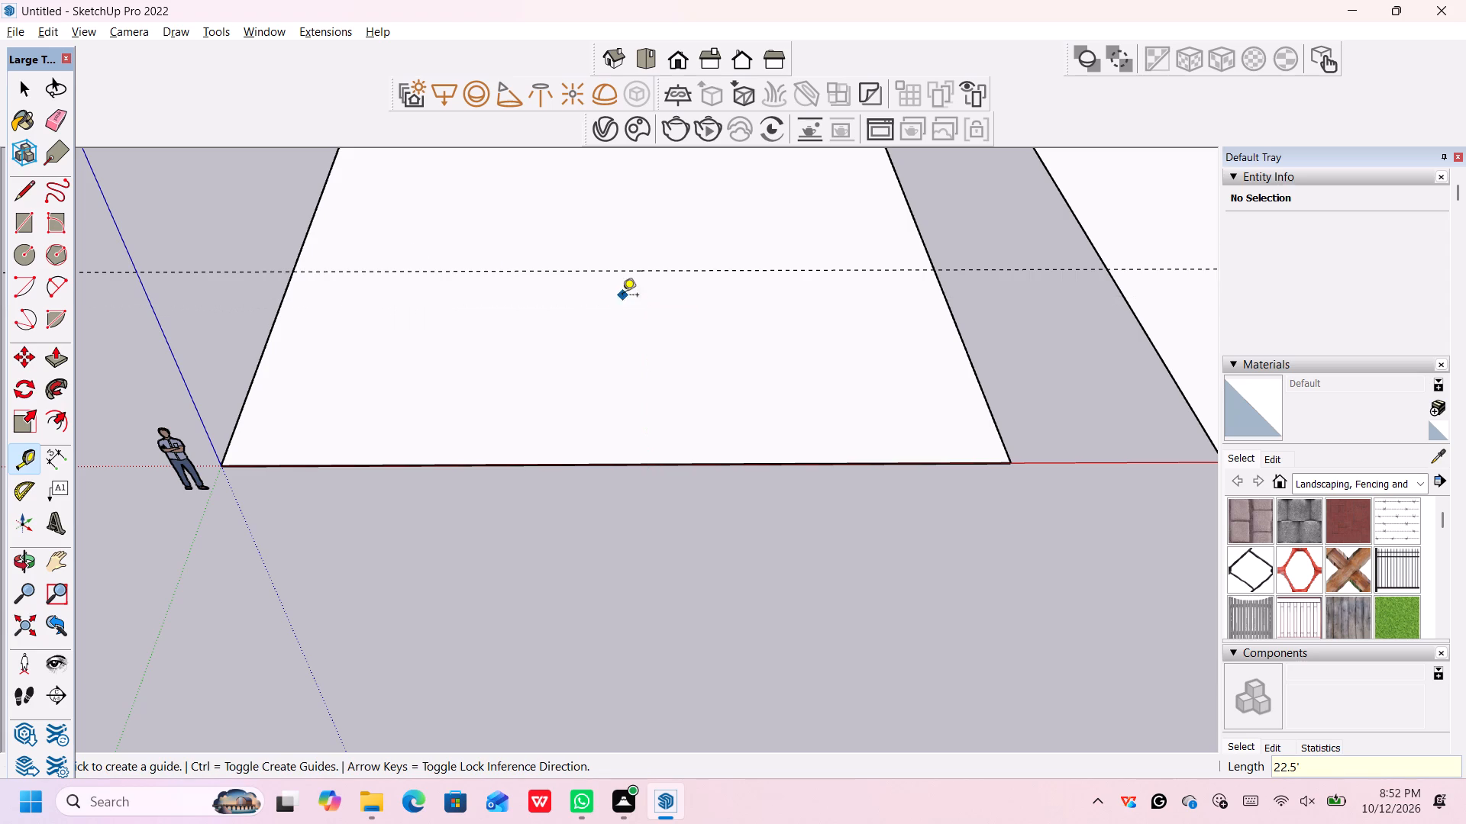
Place a guide line parallel to the original slab's side edge nearest the origin, offset 20' into the slab.
{"action": "scroll", "coordinate": [299, 274], "scroll_direction": "up", "scroll_amount": 4}
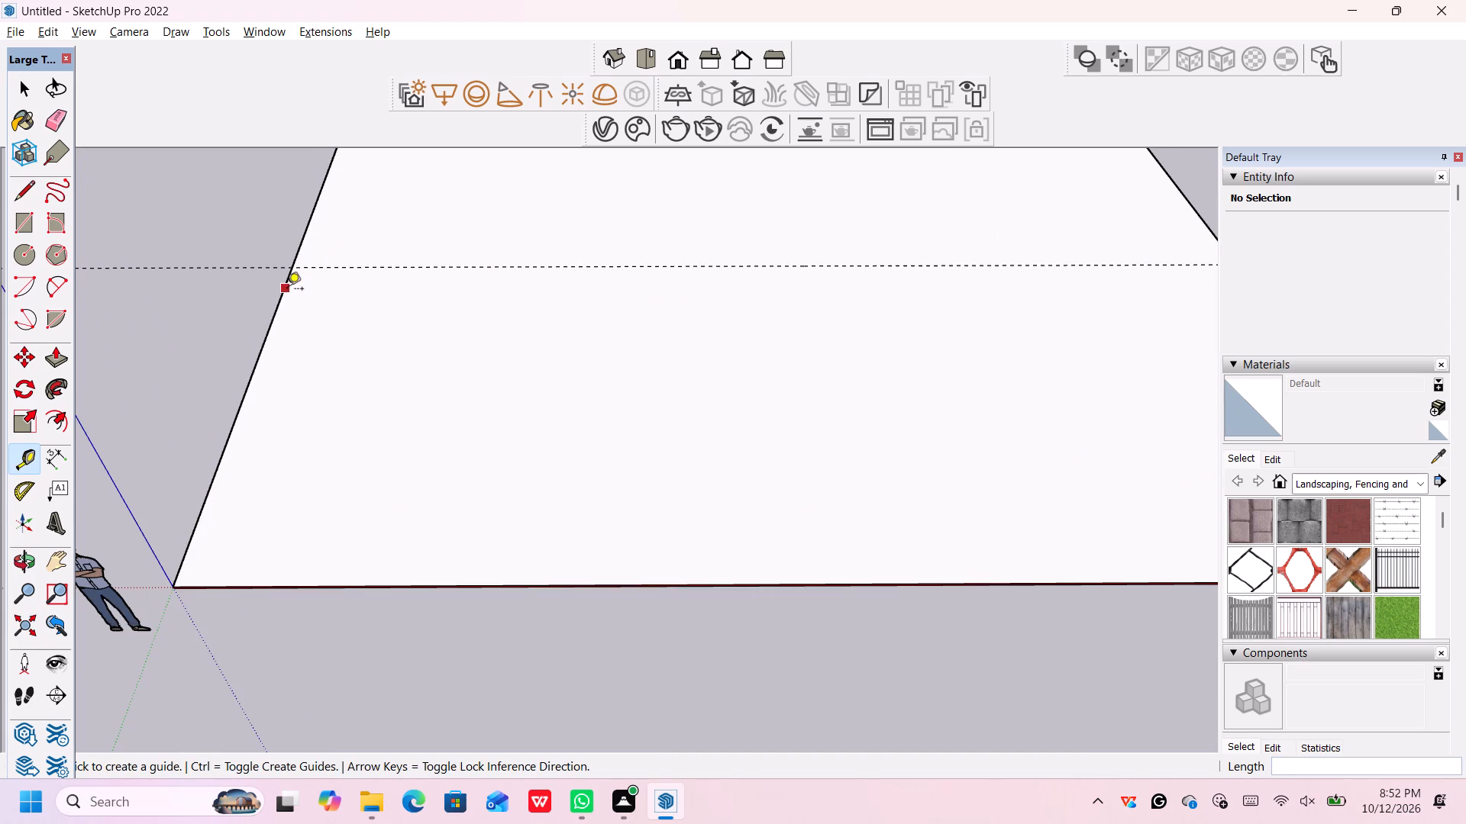
{"action": "left_click", "coordinate": [287, 290]}
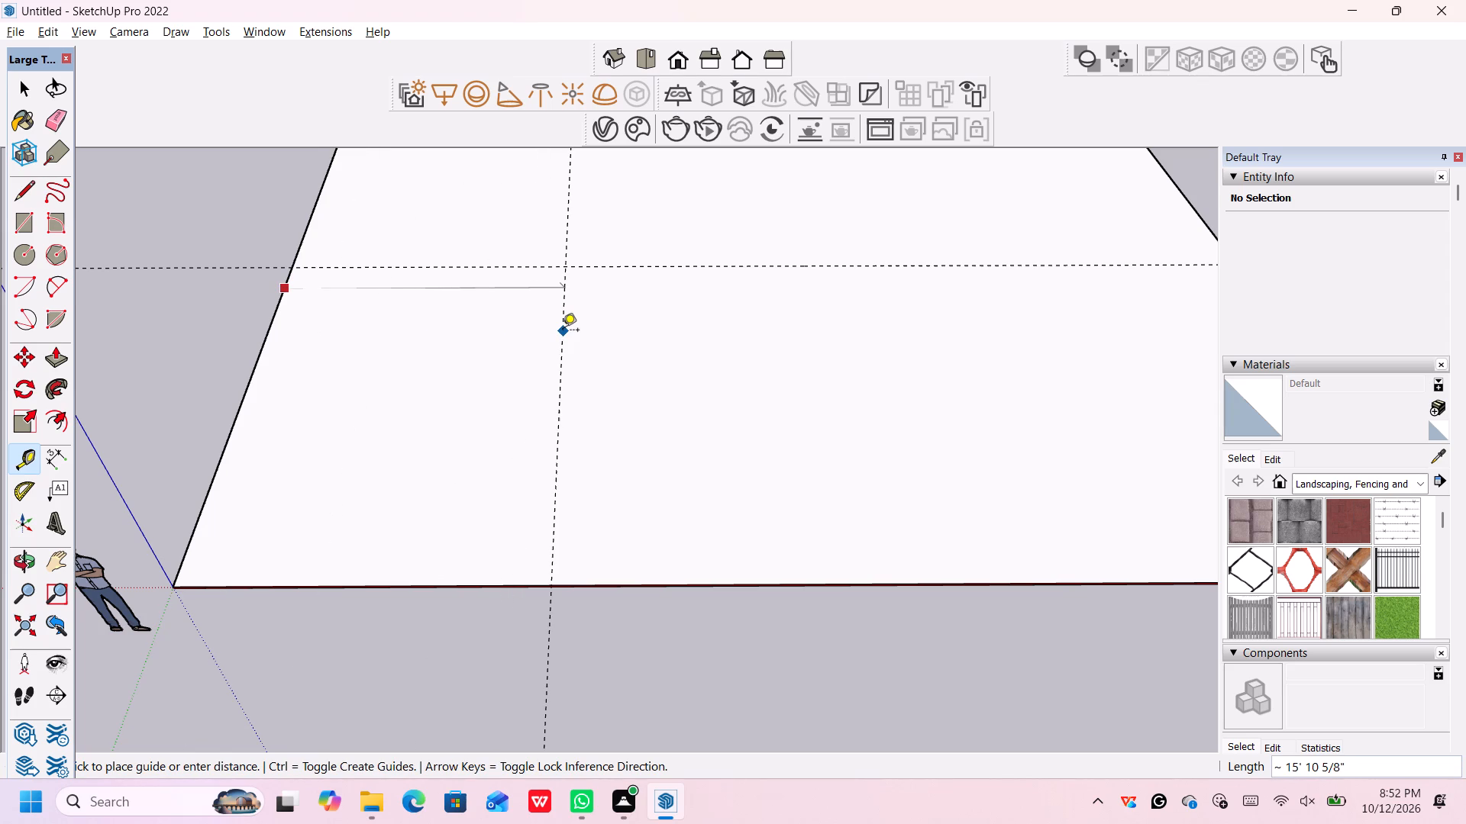
{"action": "type", "text": "20"}
{"action": "key", "text": "apostrophe"}
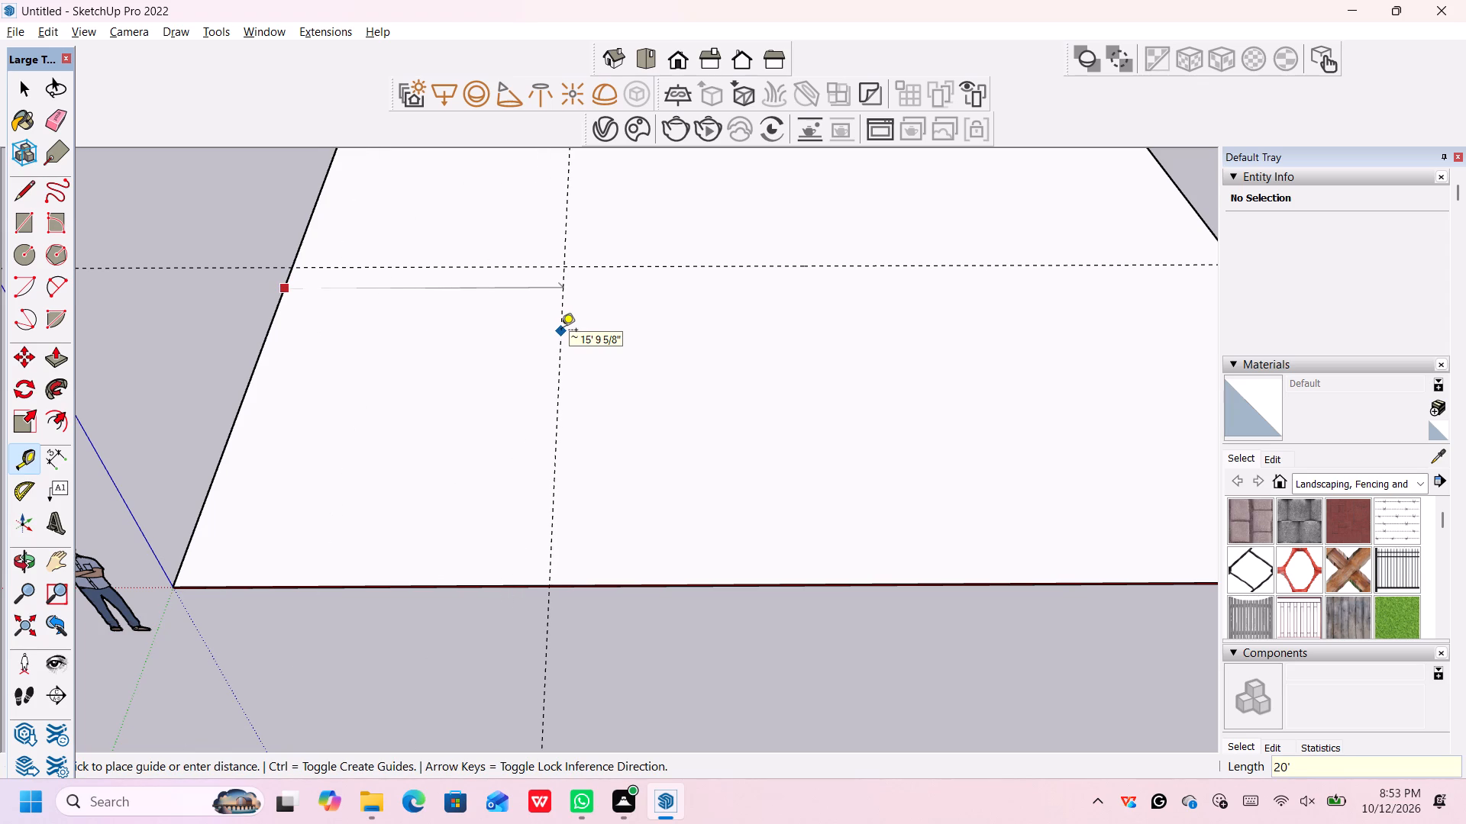
{"action": "key", "text": "Return"}
{"action": "key", "text": "space"}
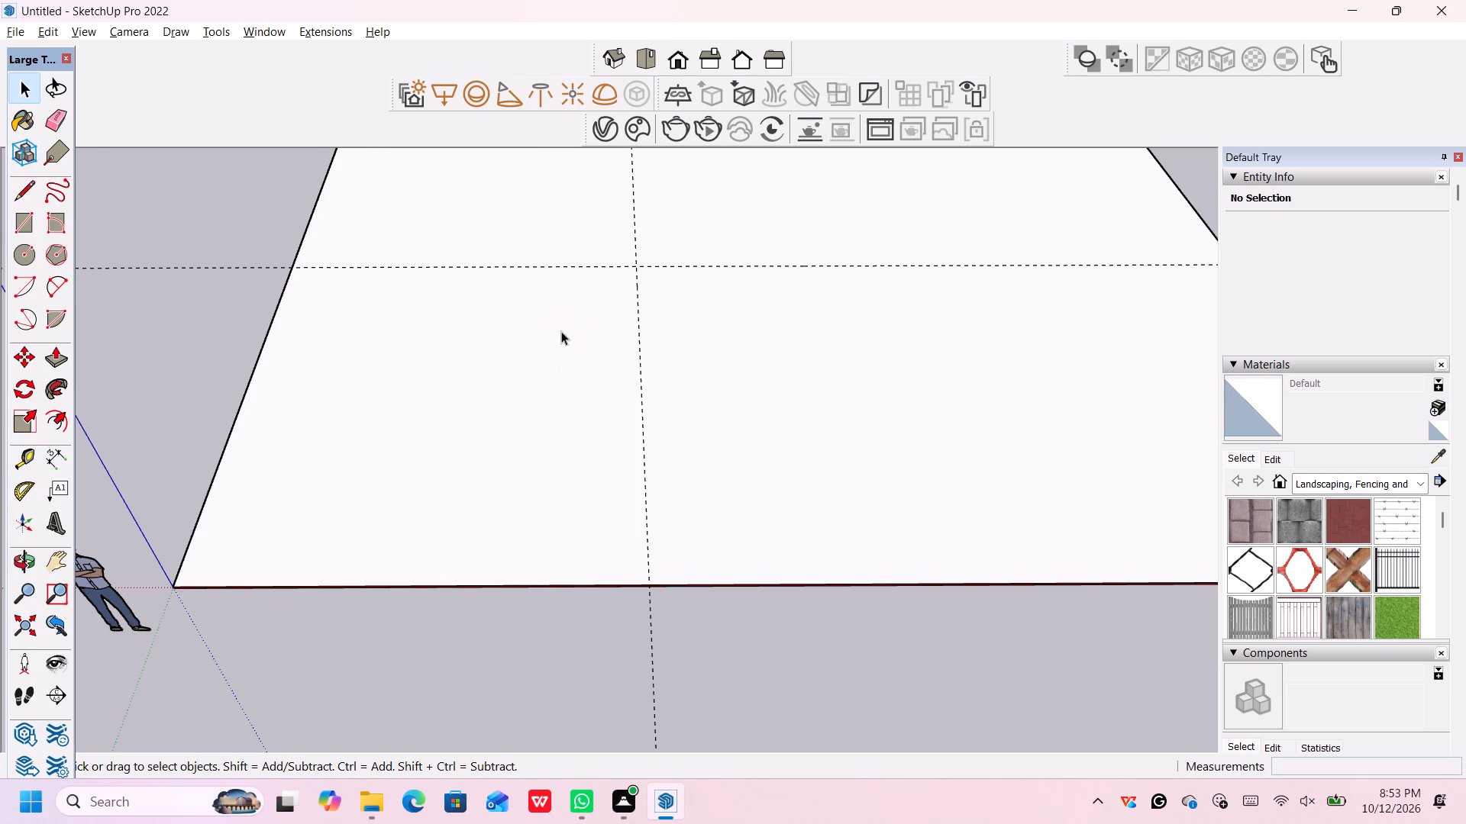
Draw a line about 35' long along the guide from the original slab's far side edge to the guides' intersection.
{"action": "scroll", "coordinate": [591, 342], "scroll_direction": "down", "scroll_amount": 8}
{"action": "key", "text": "l"}
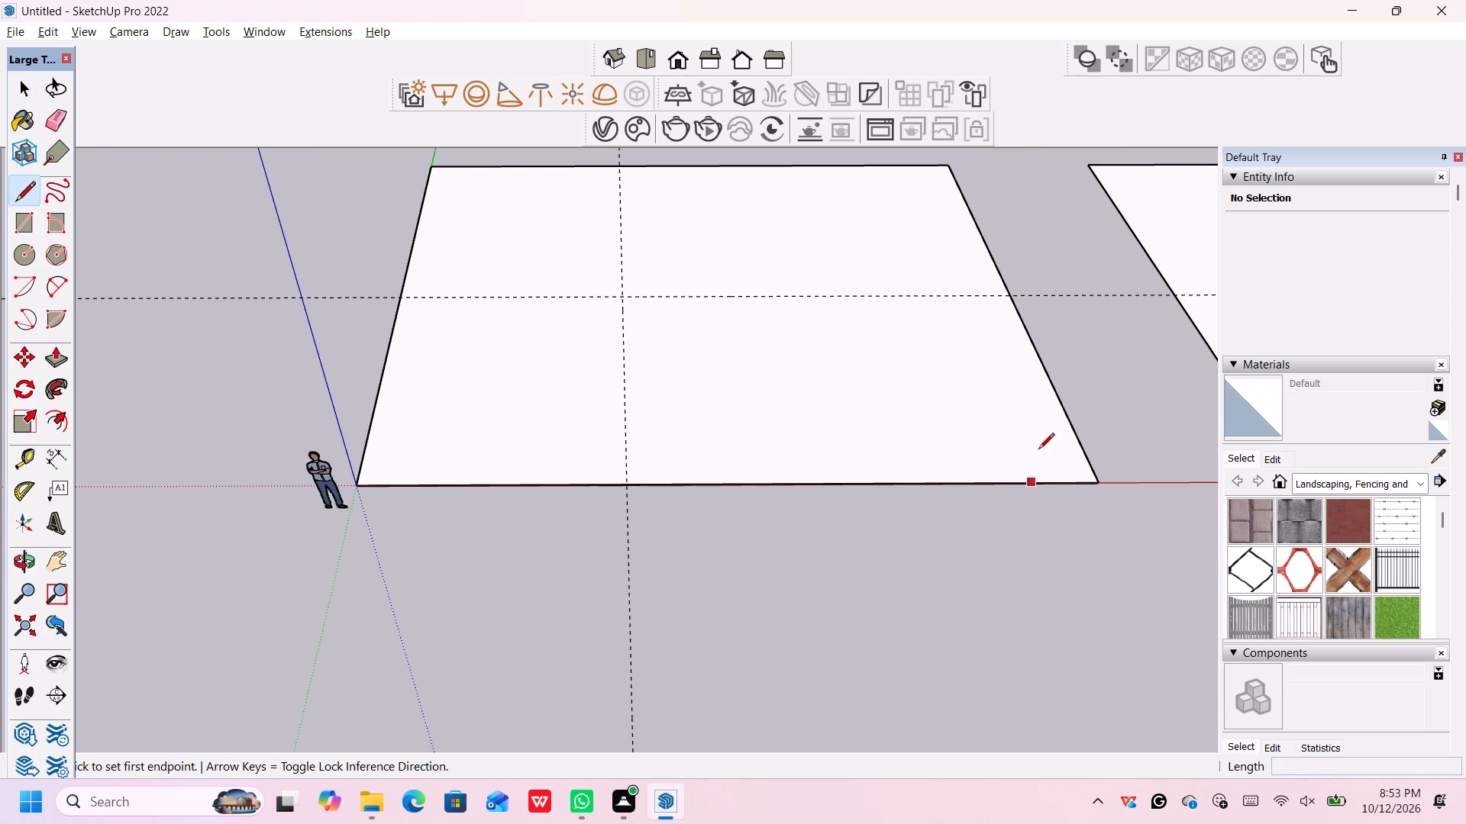
{"action": "scroll", "coordinate": [1017, 286], "scroll_direction": "up", "scroll_amount": 8}
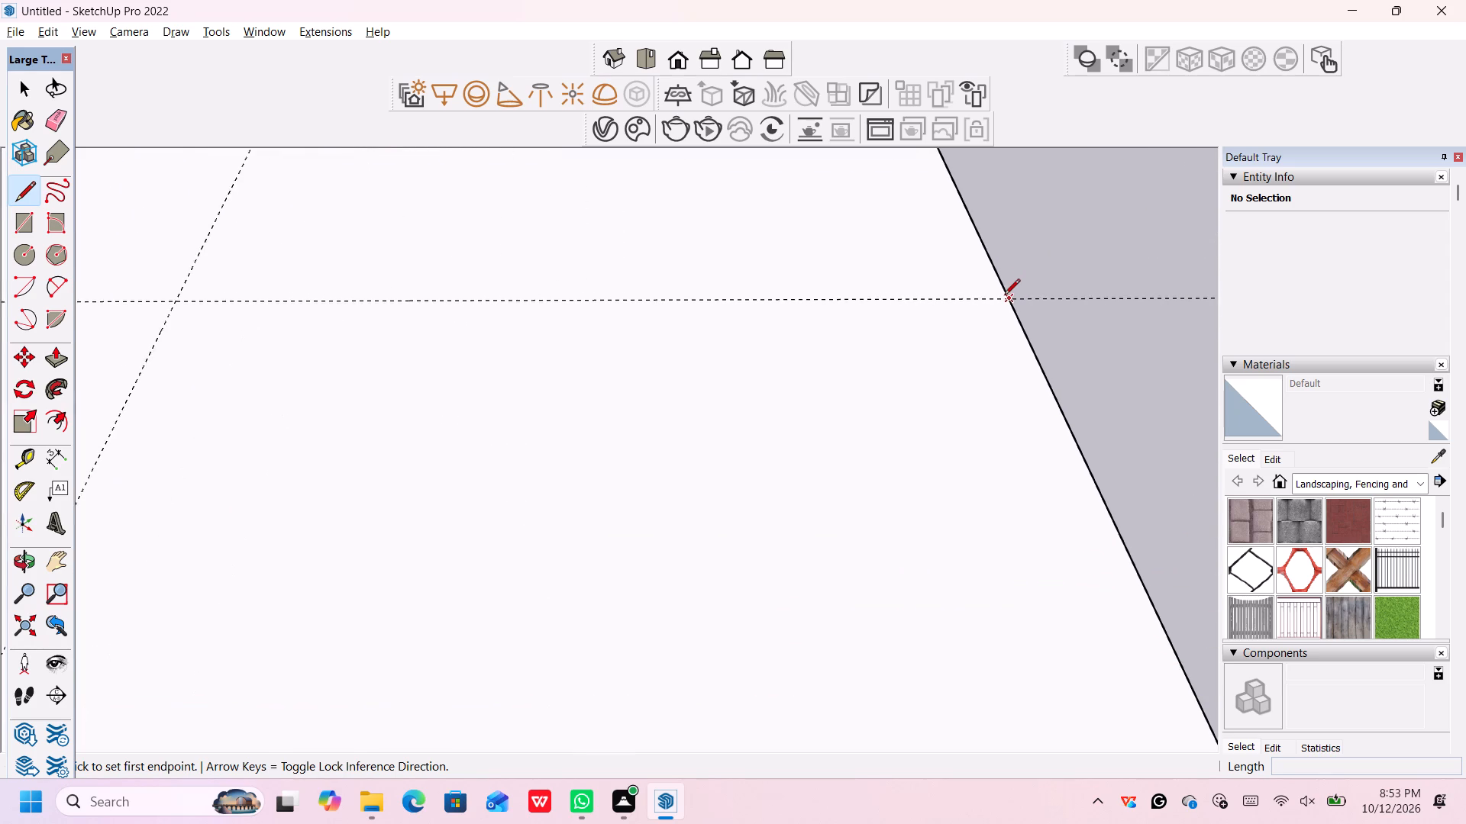
{"action": "scroll", "coordinate": [1004, 296], "scroll_direction": "up", "scroll_amount": 1}
{"action": "left_click", "coordinate": [1007, 299]}
{"action": "scroll", "coordinate": [840, 306], "scroll_direction": "down", "scroll_amount": 7}
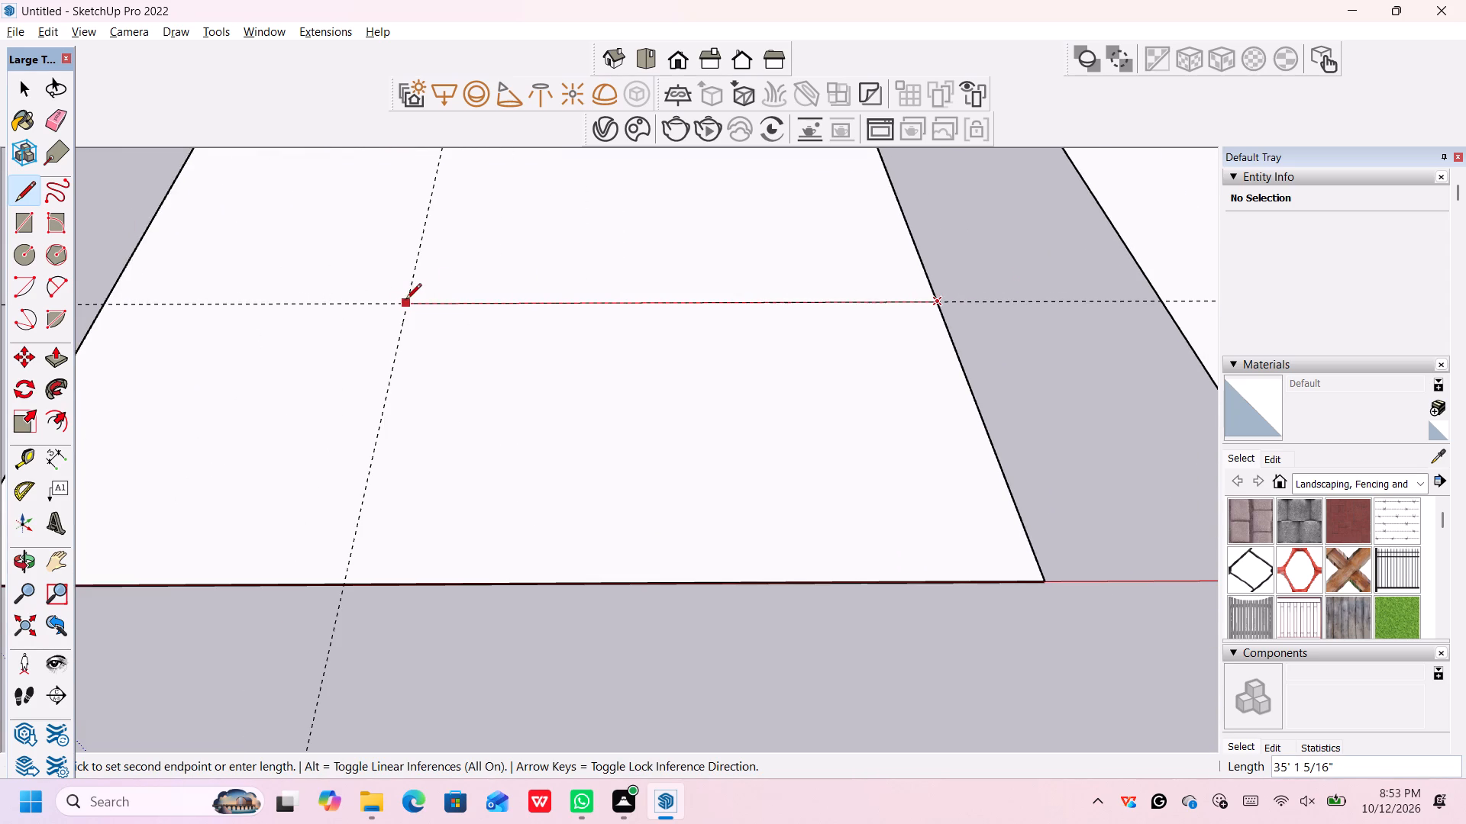
{"action": "scroll", "coordinate": [405, 301], "scroll_direction": "up", "scroll_amount": 17}
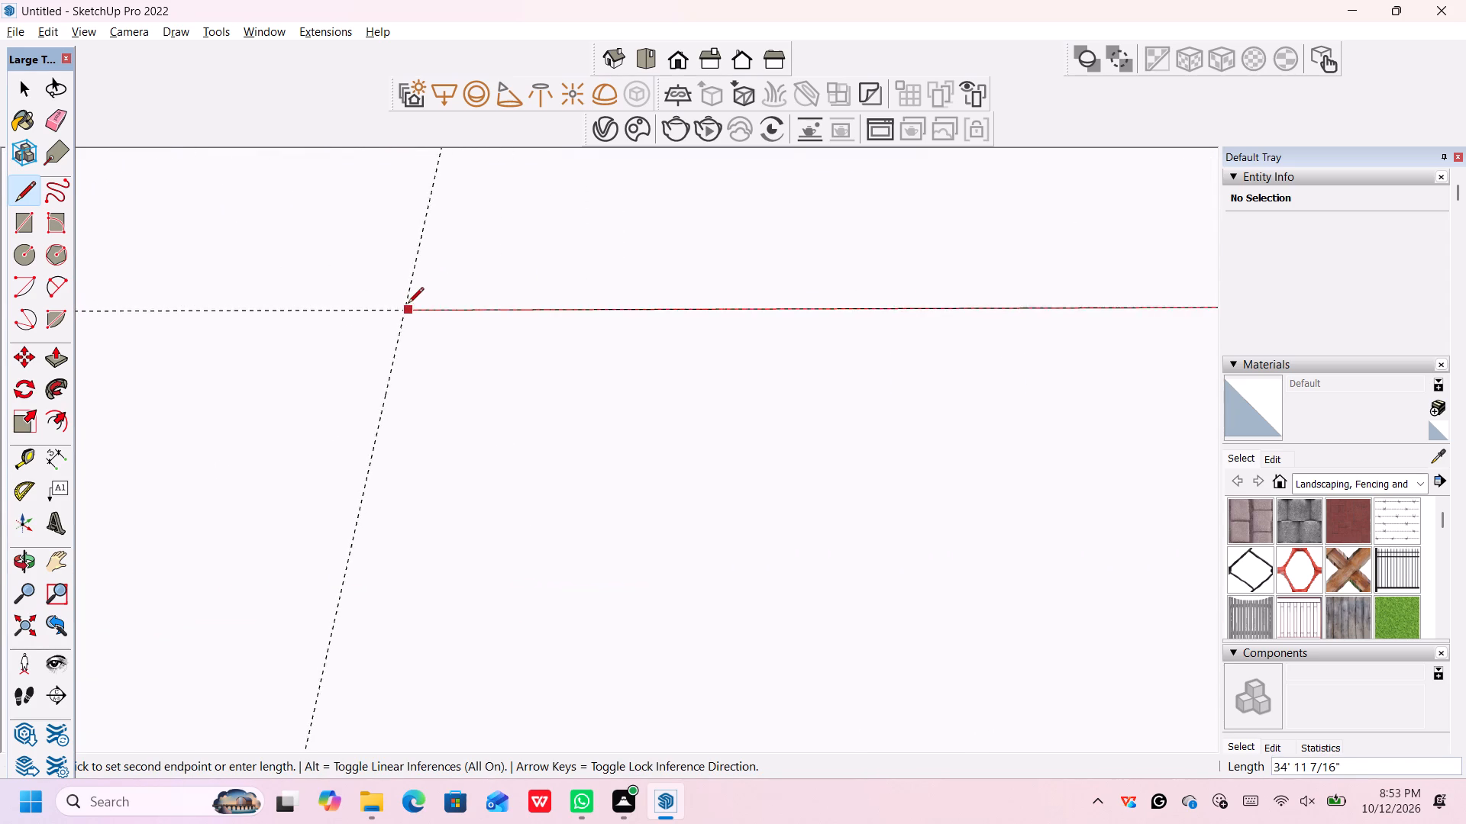
{"action": "scroll", "coordinate": [408, 304], "scroll_direction": "up", "scroll_amount": 16}
{"action": "scroll", "coordinate": [404, 311], "scroll_direction": "up", "scroll_amount": 5}
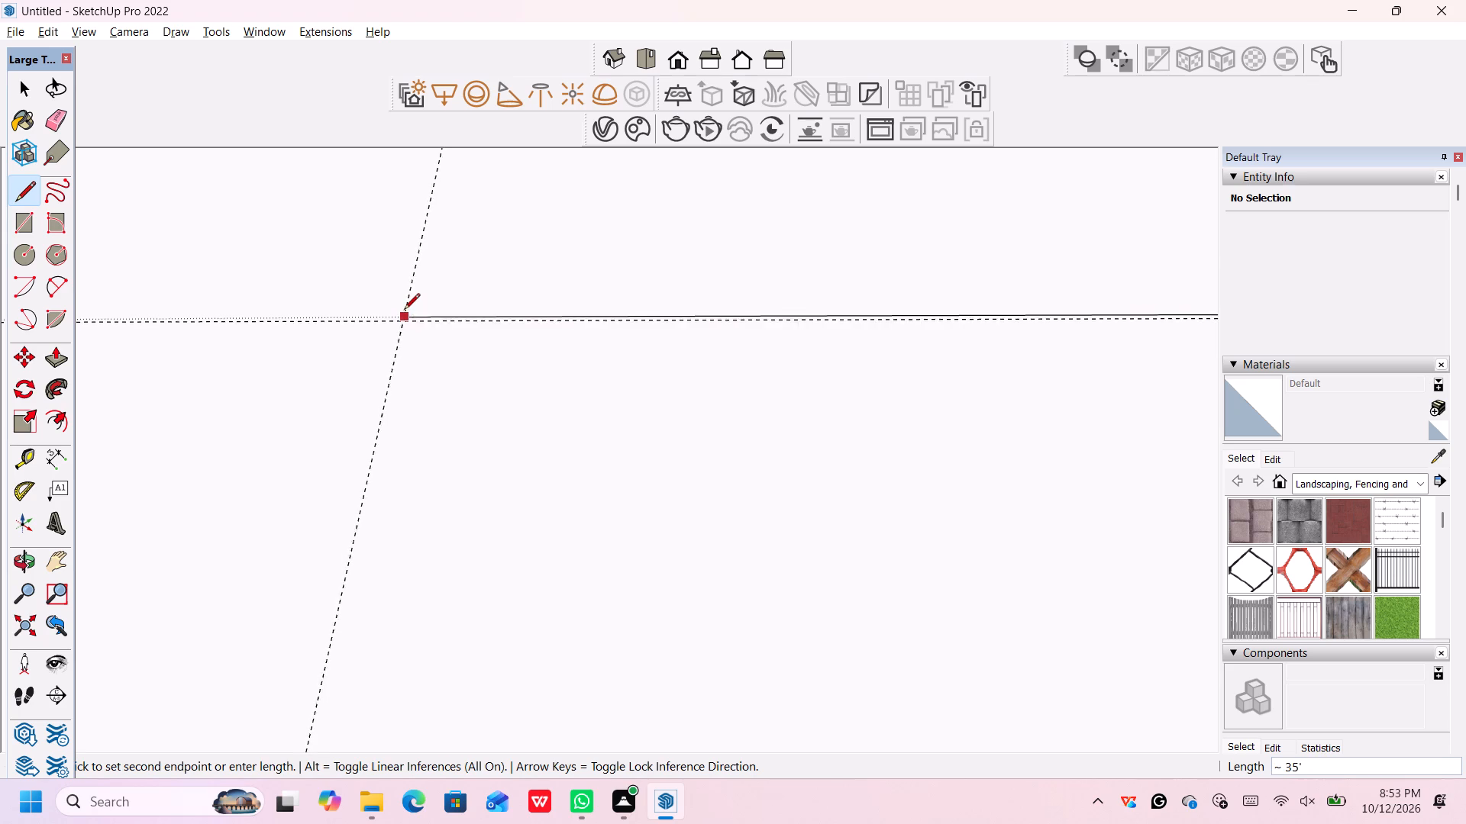
{"action": "scroll", "coordinate": [404, 311], "scroll_direction": "up", "scroll_amount": 12}
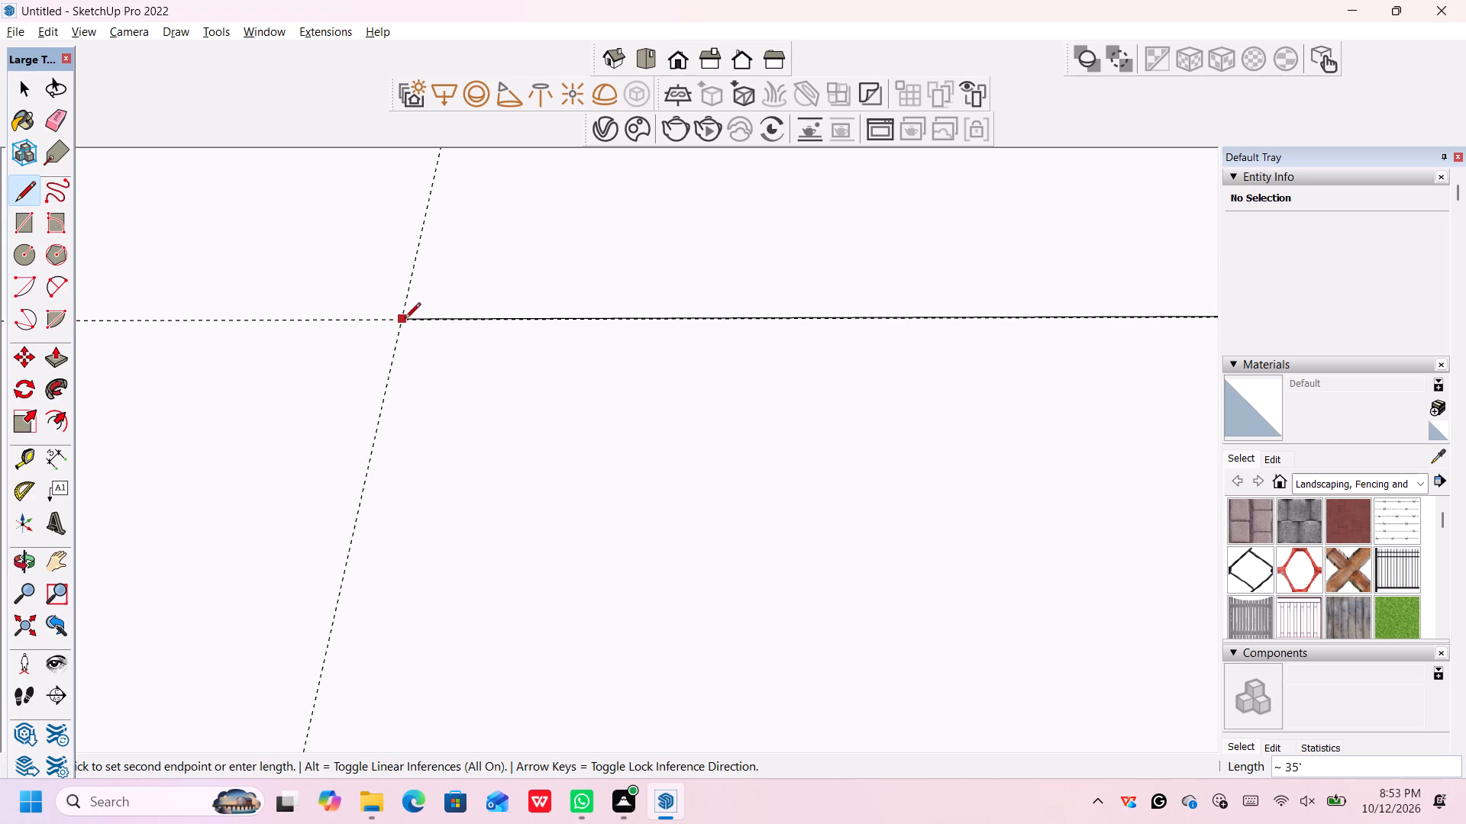
{"action": "left_click", "coordinate": [402, 320]}
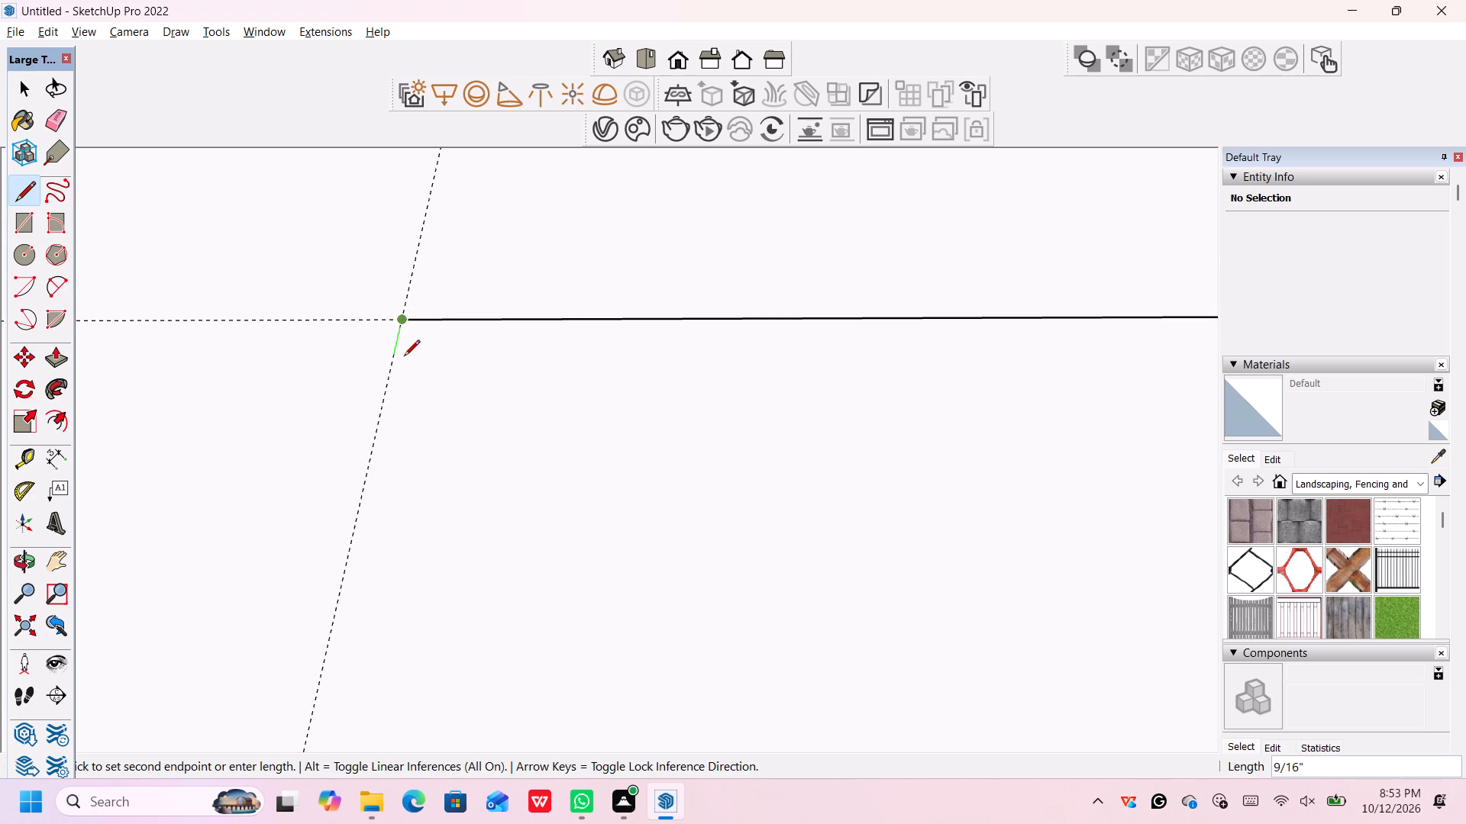
Draw a line about 22' 6" long from the guides' intersection along the other guide to the slab's front edge.
{"action": "scroll", "coordinate": [404, 357], "scroll_direction": "down", "scroll_amount": 7}
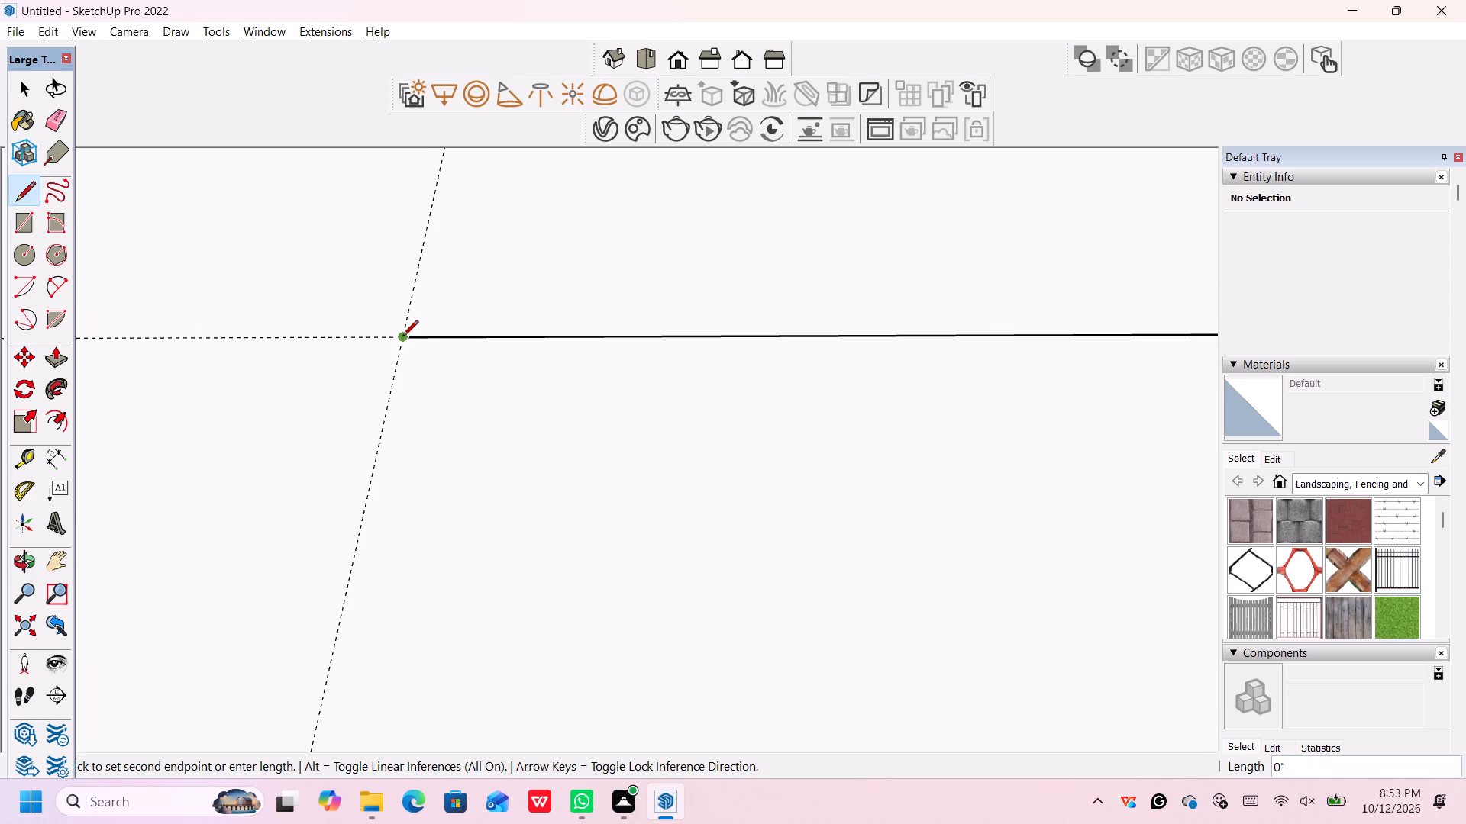
{"action": "scroll", "coordinate": [402, 342], "scroll_direction": "down", "scroll_amount": 20}
{"action": "scroll", "coordinate": [402, 342], "scroll_direction": "down", "scroll_amount": 13}
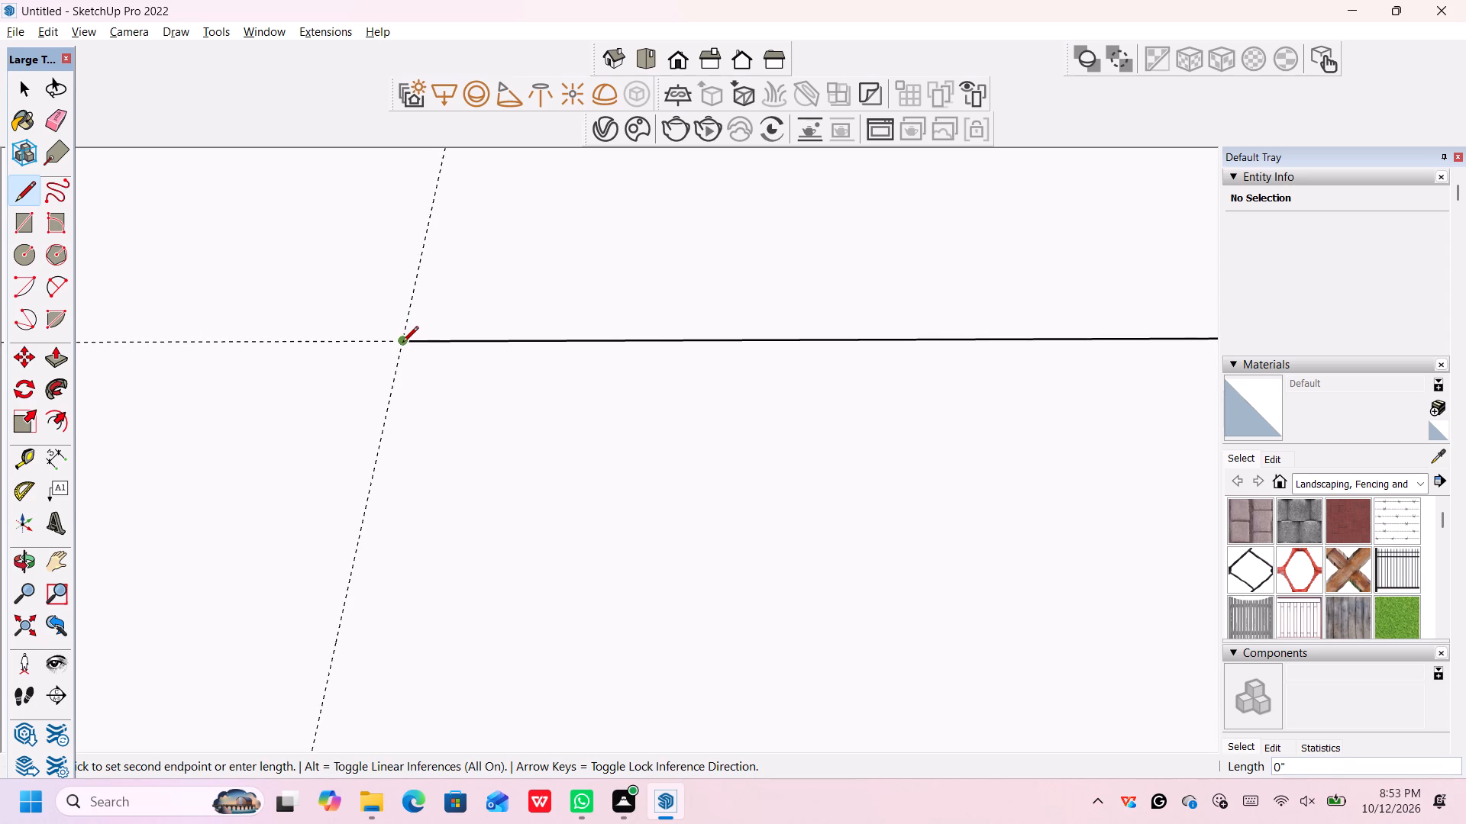
{"action": "scroll", "coordinate": [402, 343], "scroll_direction": "up", "scroll_amount": 1}
{"action": "scroll", "coordinate": [402, 343], "scroll_direction": "down", "scroll_amount": 20}
{"action": "scroll", "coordinate": [402, 343], "scroll_direction": "down", "scroll_amount": 20}
{"action": "scroll", "coordinate": [402, 343], "scroll_direction": "down", "scroll_amount": 3}
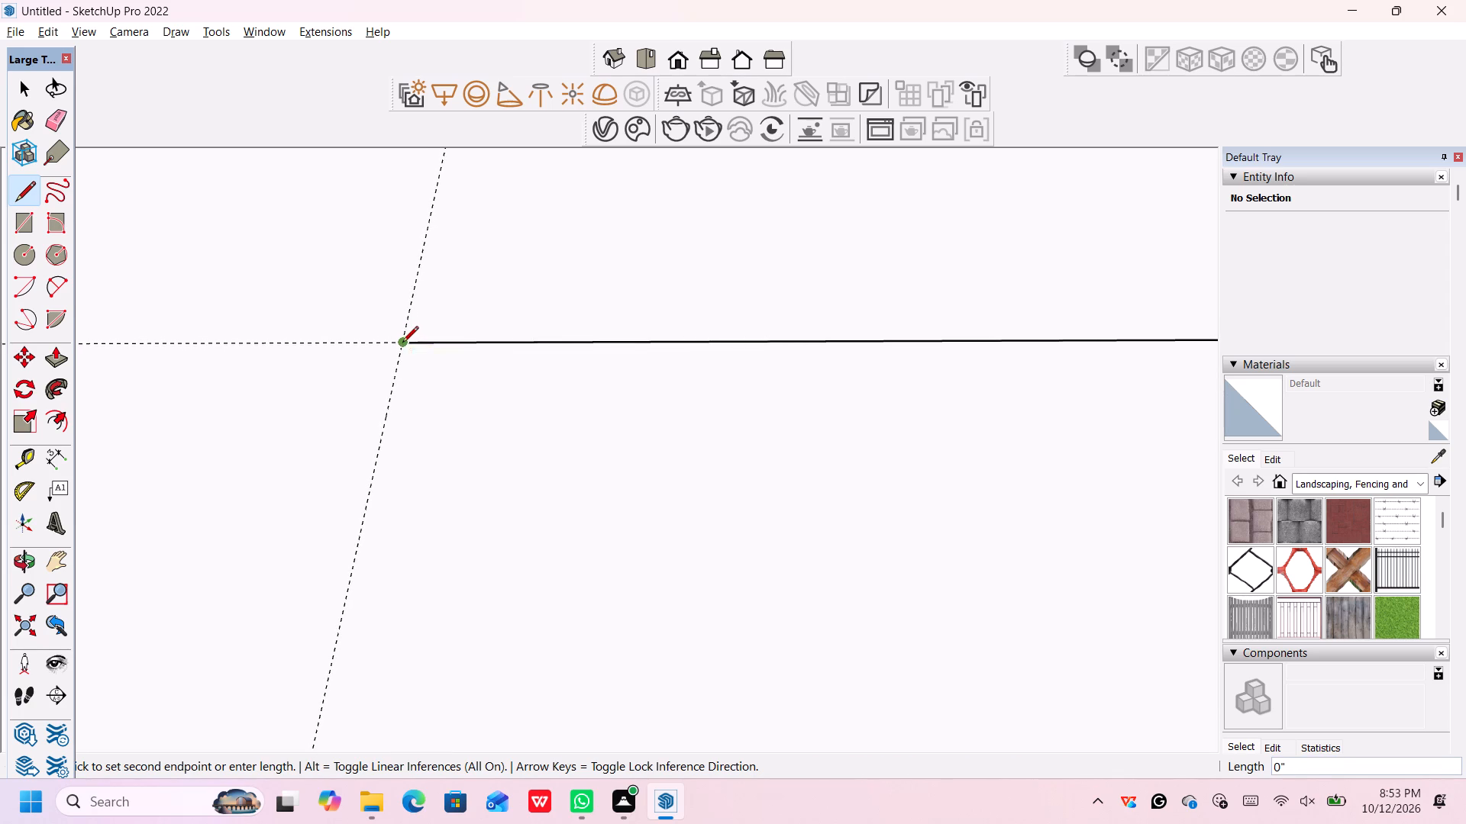
{"action": "scroll", "coordinate": [402, 343], "scroll_direction": "down", "scroll_amount": 20}
{"action": "scroll", "coordinate": [402, 343], "scroll_direction": "down", "scroll_amount": 13}
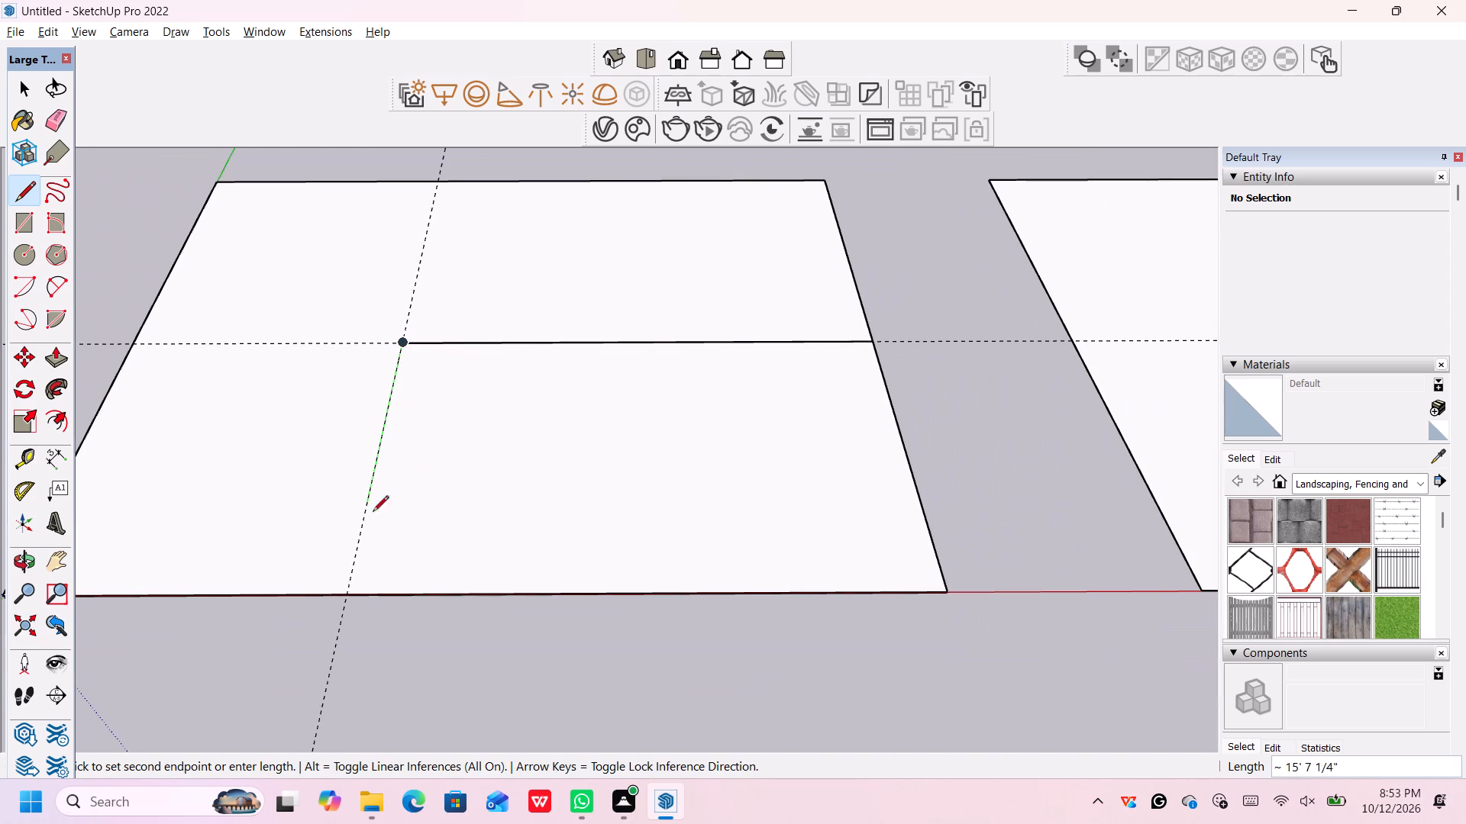
{"action": "left_click", "coordinate": [345, 594]}
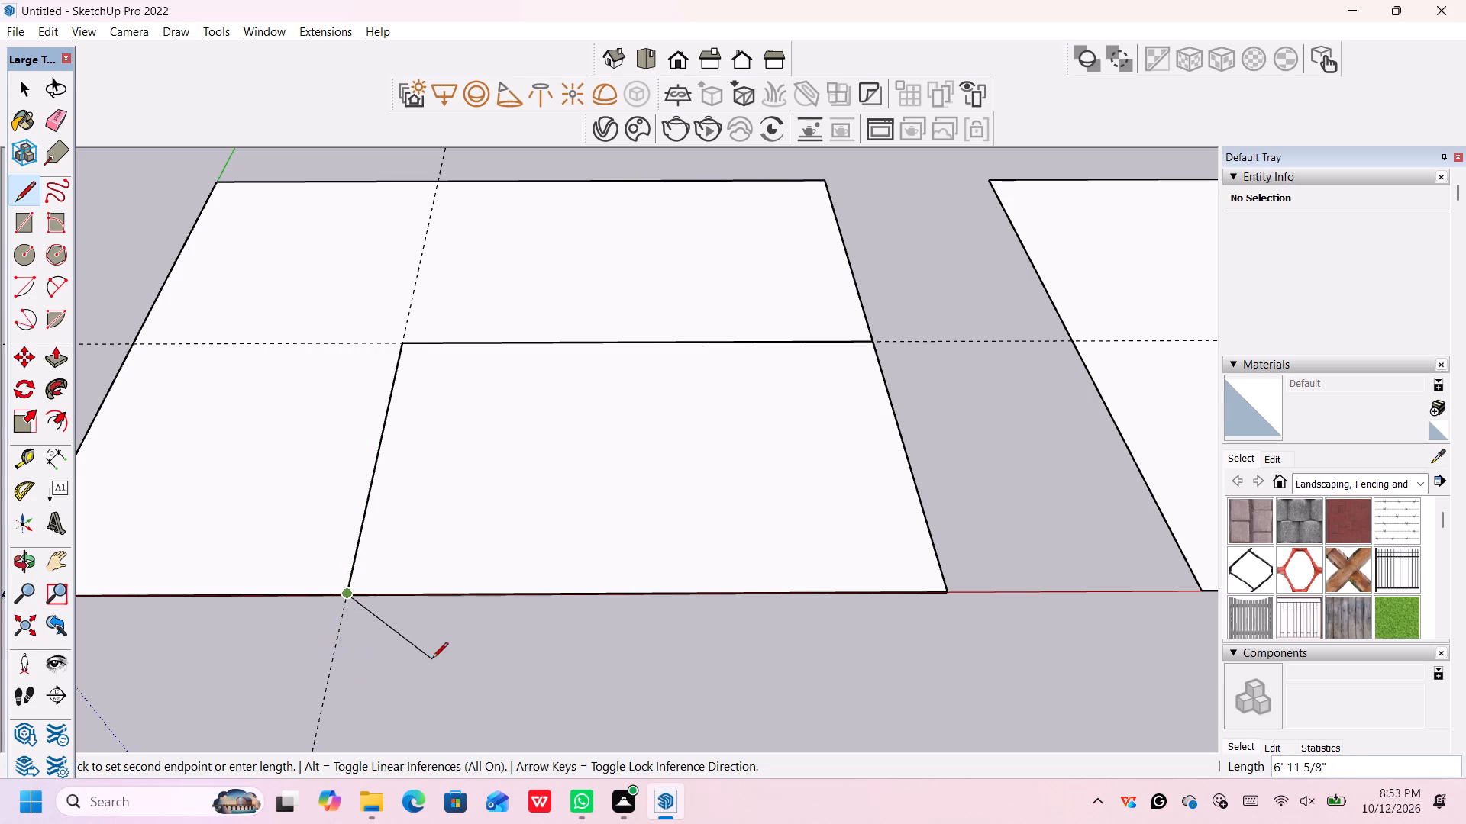
{"action": "key", "text": "space"}
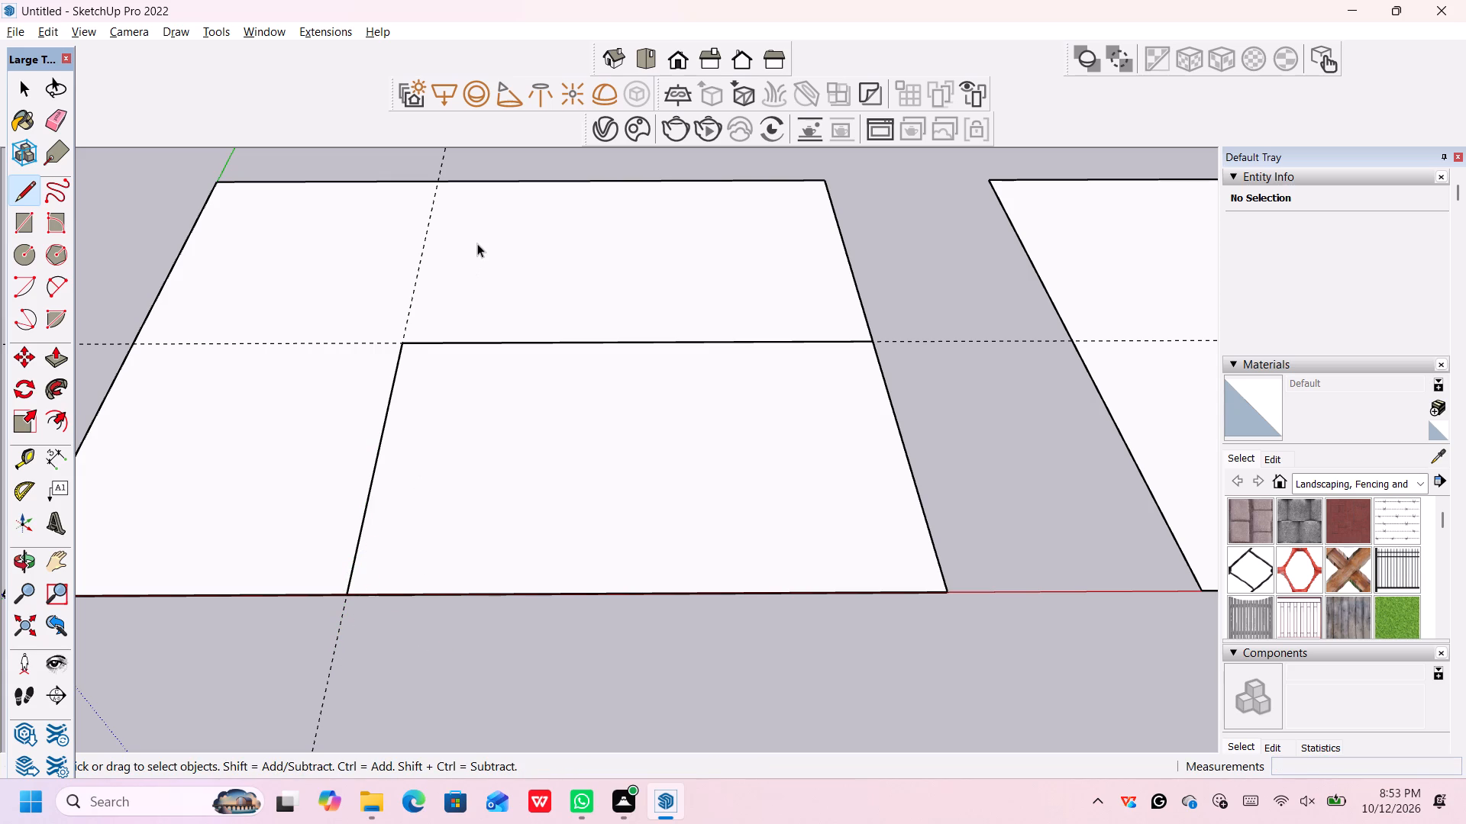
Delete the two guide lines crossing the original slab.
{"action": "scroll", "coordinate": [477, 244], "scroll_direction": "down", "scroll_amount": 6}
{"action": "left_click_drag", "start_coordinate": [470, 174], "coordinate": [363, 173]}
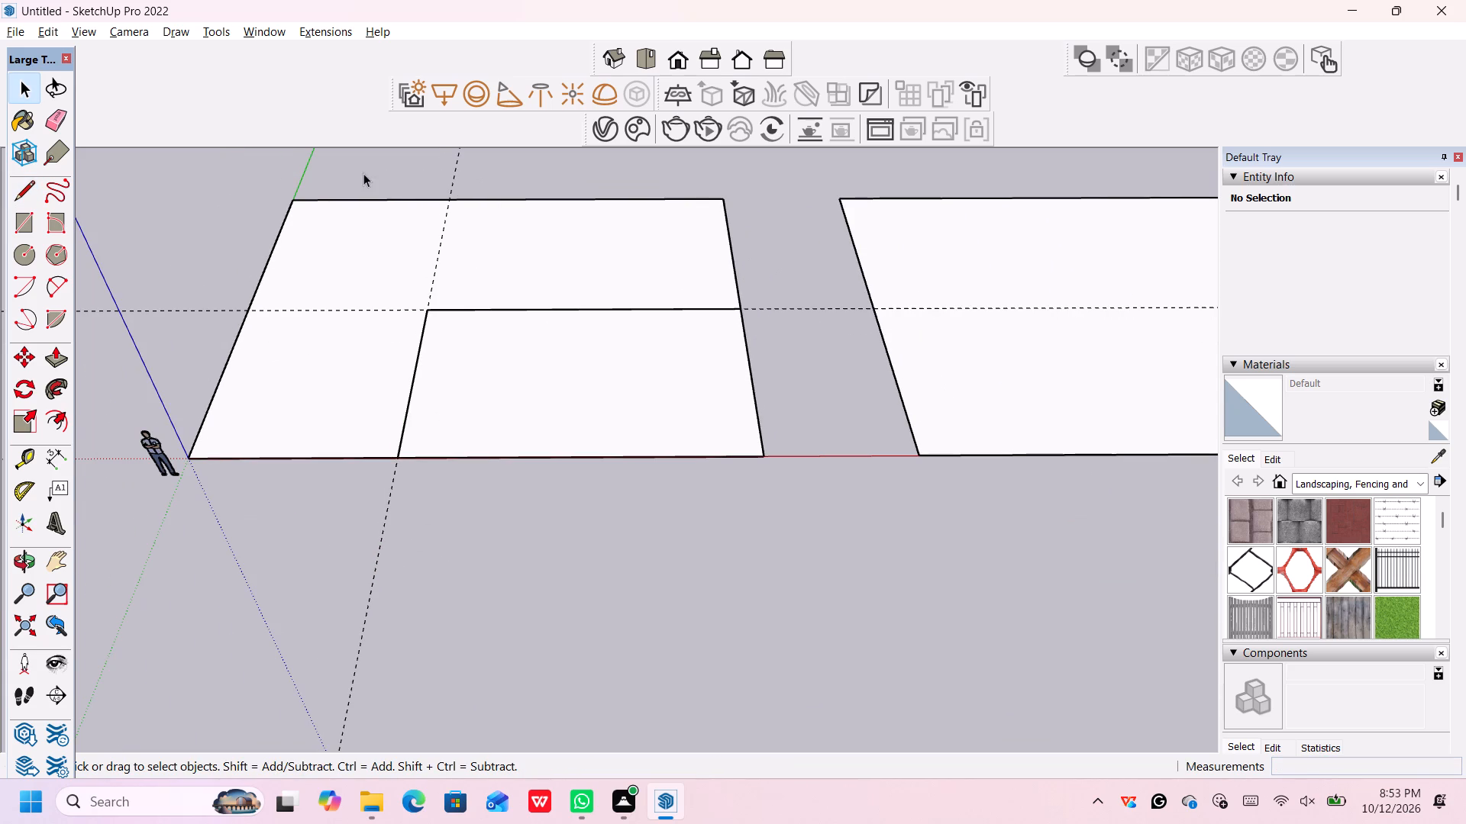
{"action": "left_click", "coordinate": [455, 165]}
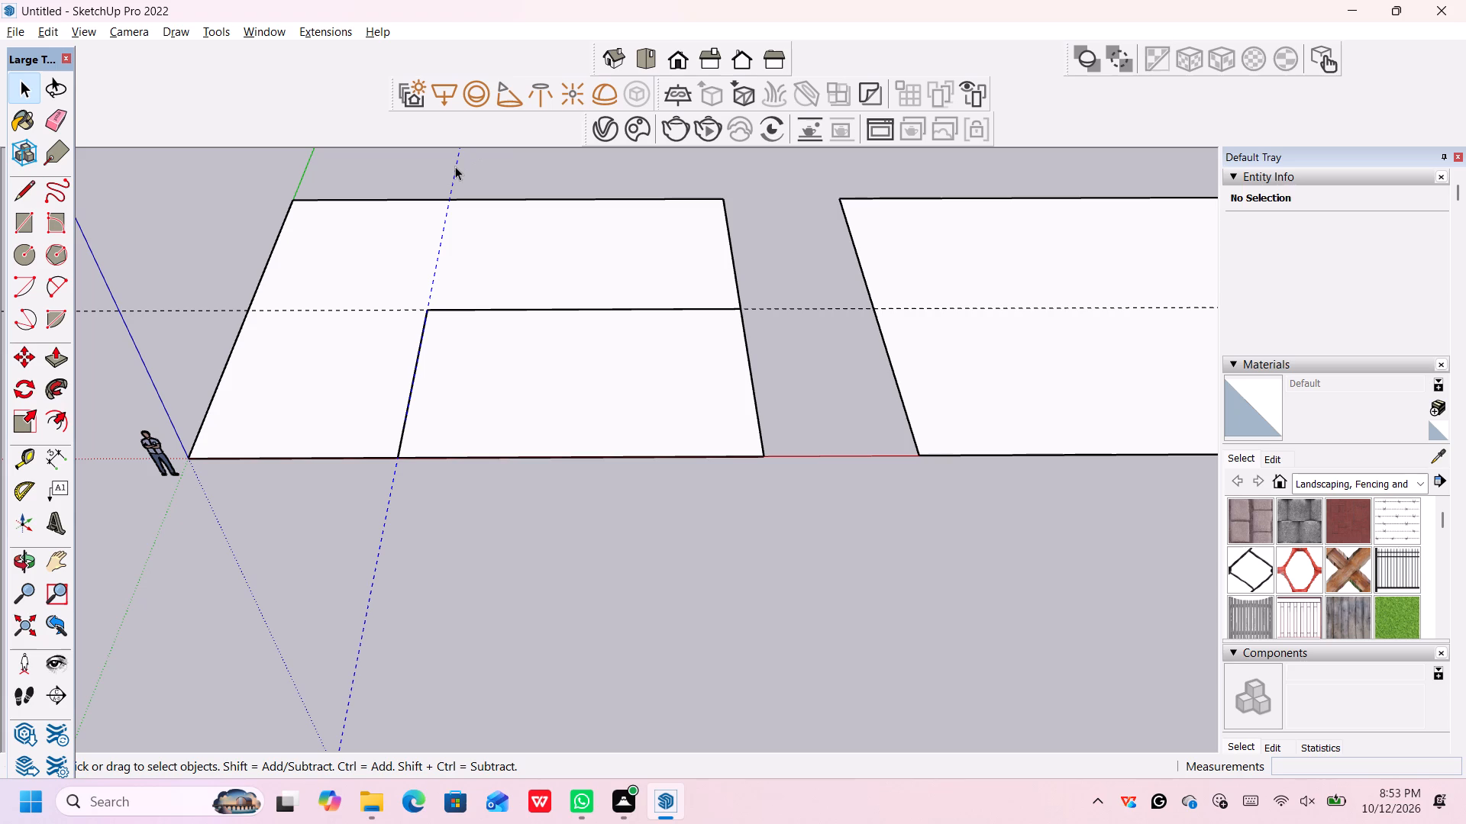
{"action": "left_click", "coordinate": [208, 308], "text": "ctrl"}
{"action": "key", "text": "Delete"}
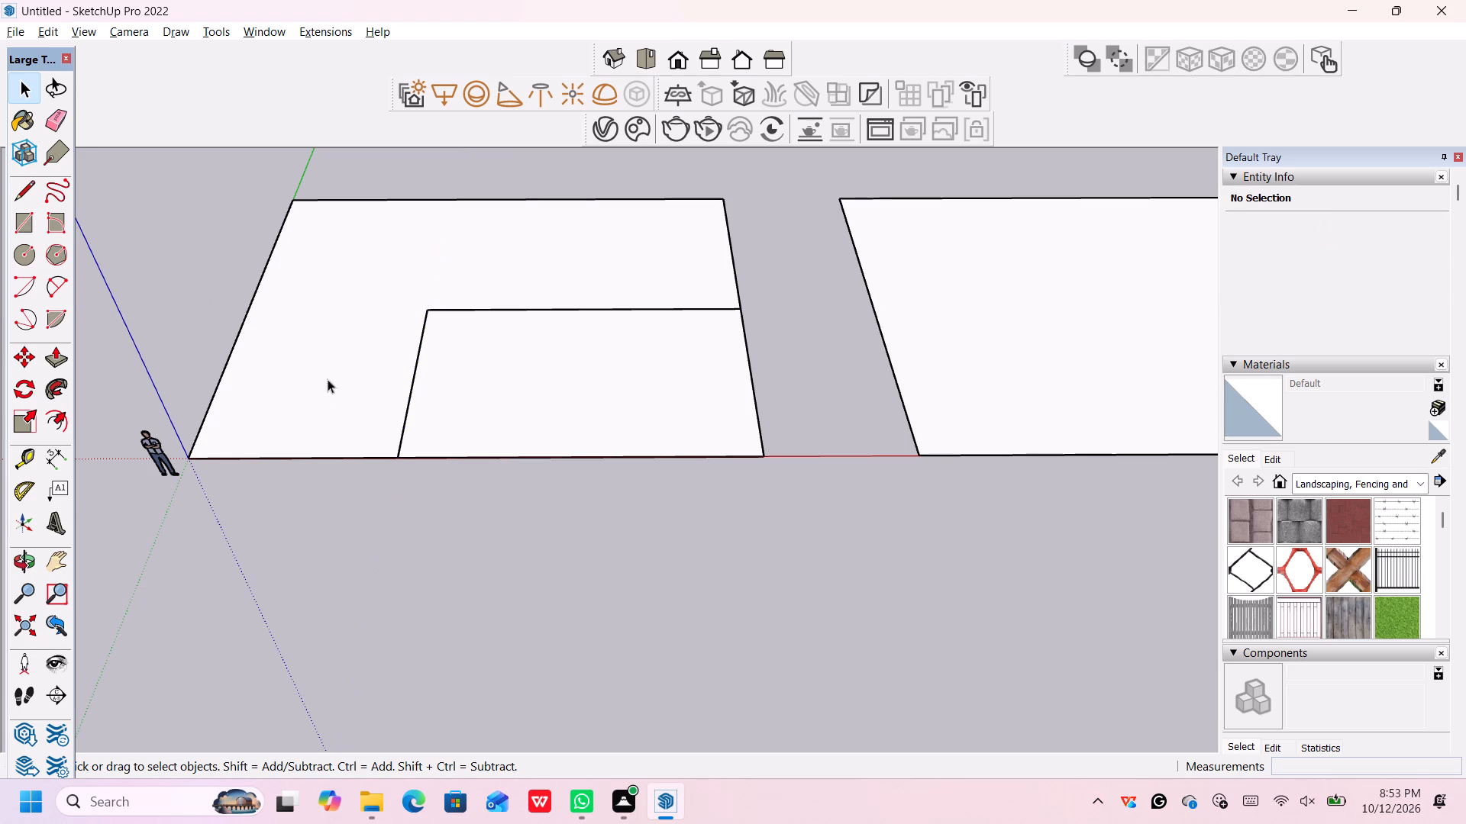
Examine the original slab from several angles and check with Push/Pull whether the drawn lines divide its top face.
{"action": "scroll", "coordinate": [425, 413], "scroll_direction": "down", "scroll_amount": 5}
{"action": "middle_click_drag", "start_coordinate": [492, 526], "coordinate": [518, 398]}
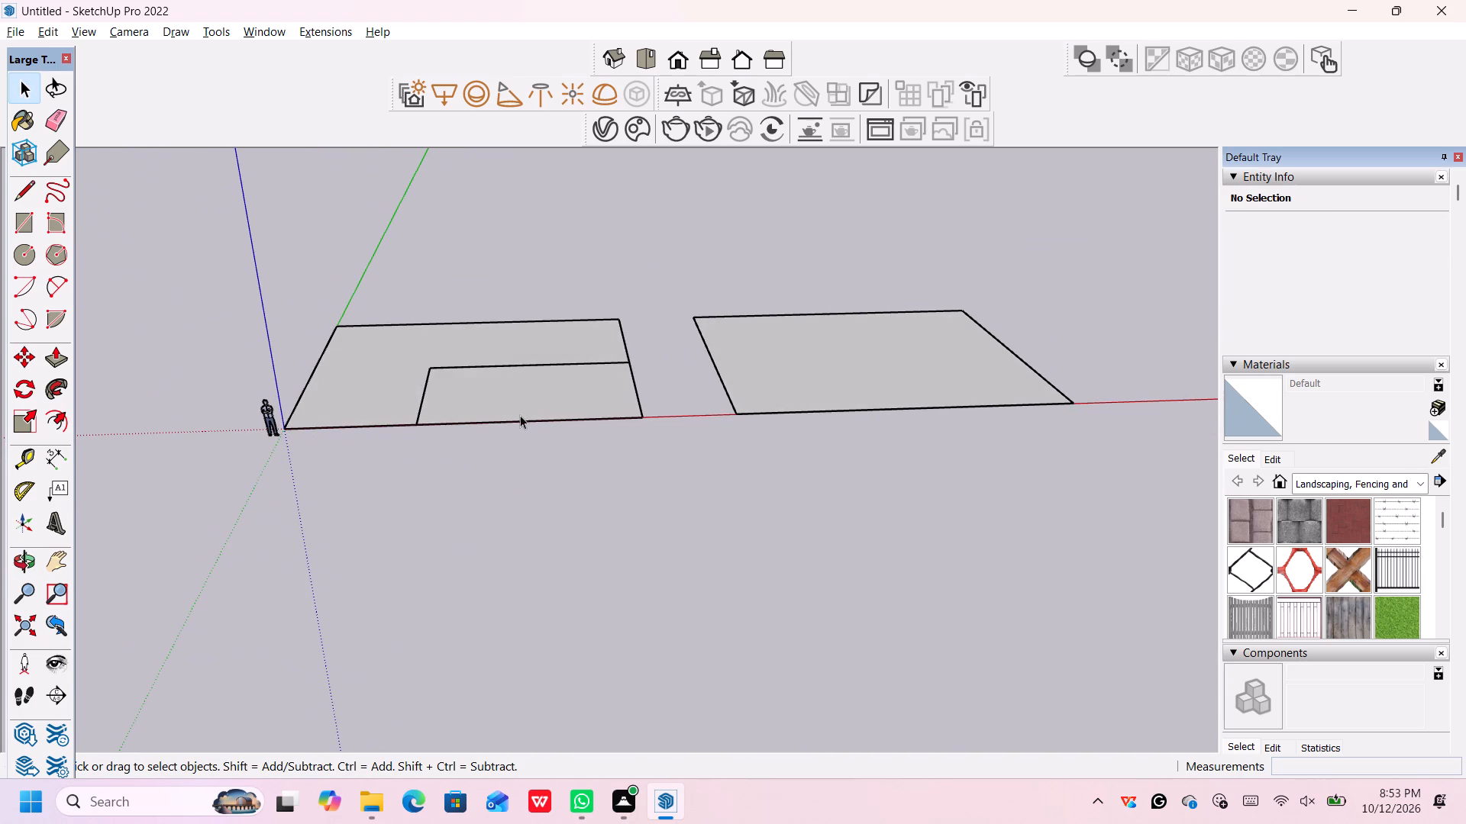
{"action": "middle_click_drag", "start_coordinate": [518, 442], "coordinate": [489, 529], "text": "shift"}
{"action": "middle_click_drag", "start_coordinate": [583, 542], "coordinate": [583, 542], "text": "shift"}
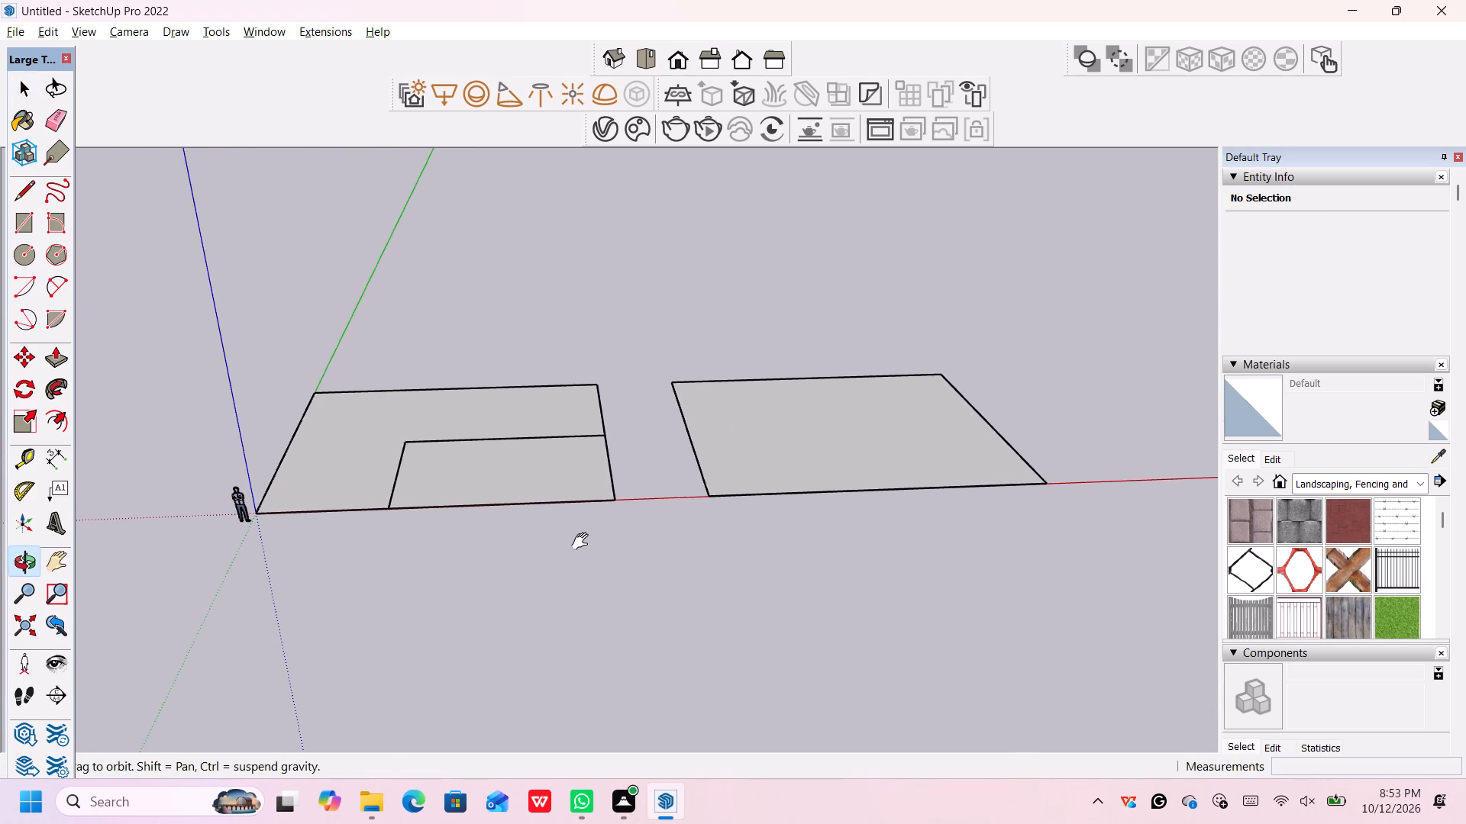
{"action": "middle_click_drag", "start_coordinate": [583, 542], "coordinate": [841, 597], "text": "shift"}
{"action": "middle_click_drag", "start_coordinate": [829, 610], "coordinate": [696, 636]}
{"action": "scroll", "coordinate": [714, 639], "scroll_direction": "up", "scroll_amount": 3}
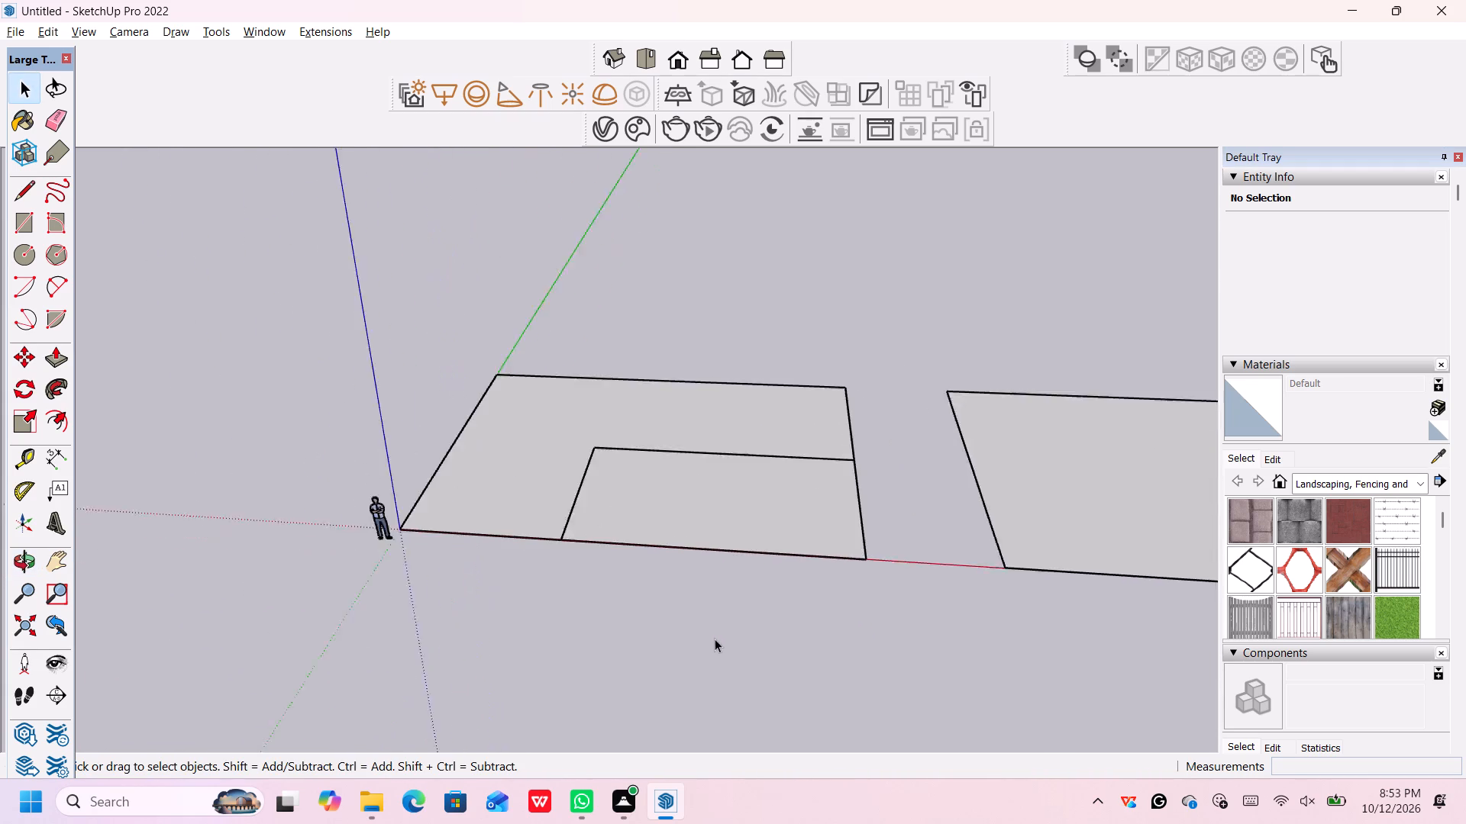
{"action": "scroll", "coordinate": [715, 639], "scroll_direction": "up", "scroll_amount": 2}
{"action": "middle_click_drag", "start_coordinate": [740, 597], "coordinate": [790, 581]}
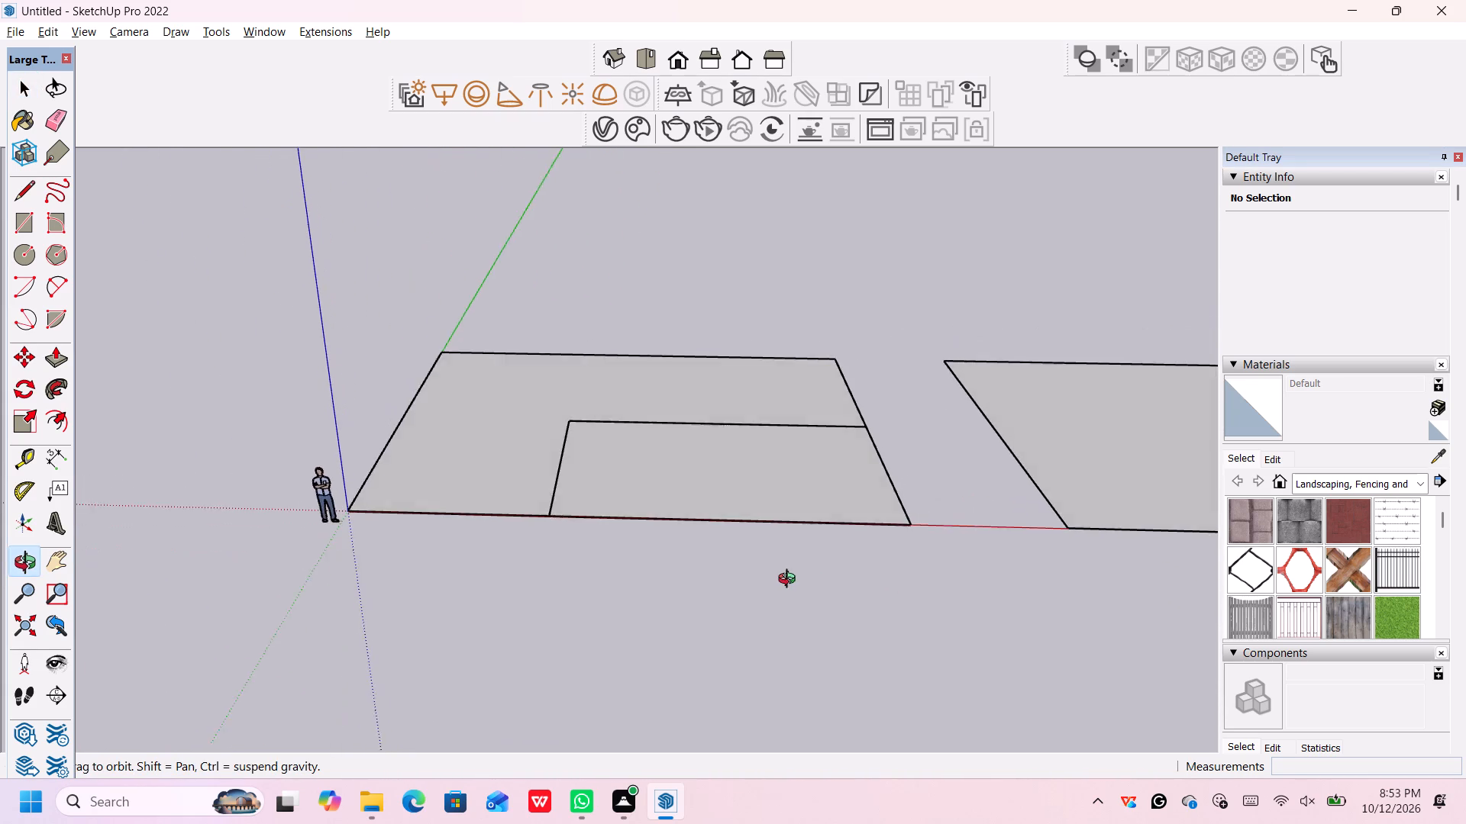
{"action": "middle_click_drag", "start_coordinate": [790, 581], "coordinate": [803, 594]}
{"action": "scroll", "coordinate": [731, 593], "scroll_direction": "up", "scroll_amount": 3}
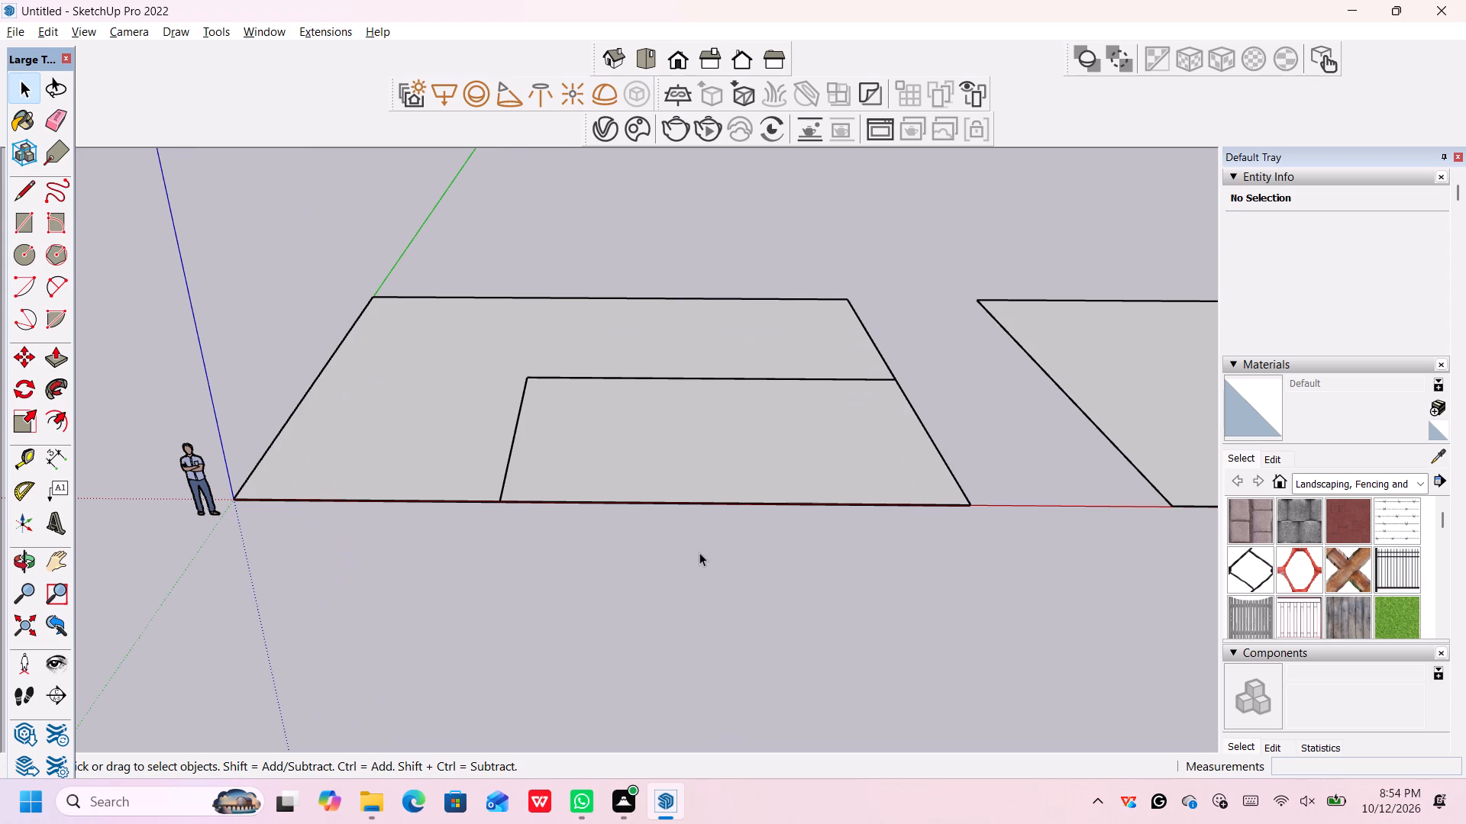
{"action": "scroll", "coordinate": [700, 540], "scroll_direction": "up", "scroll_amount": 2}
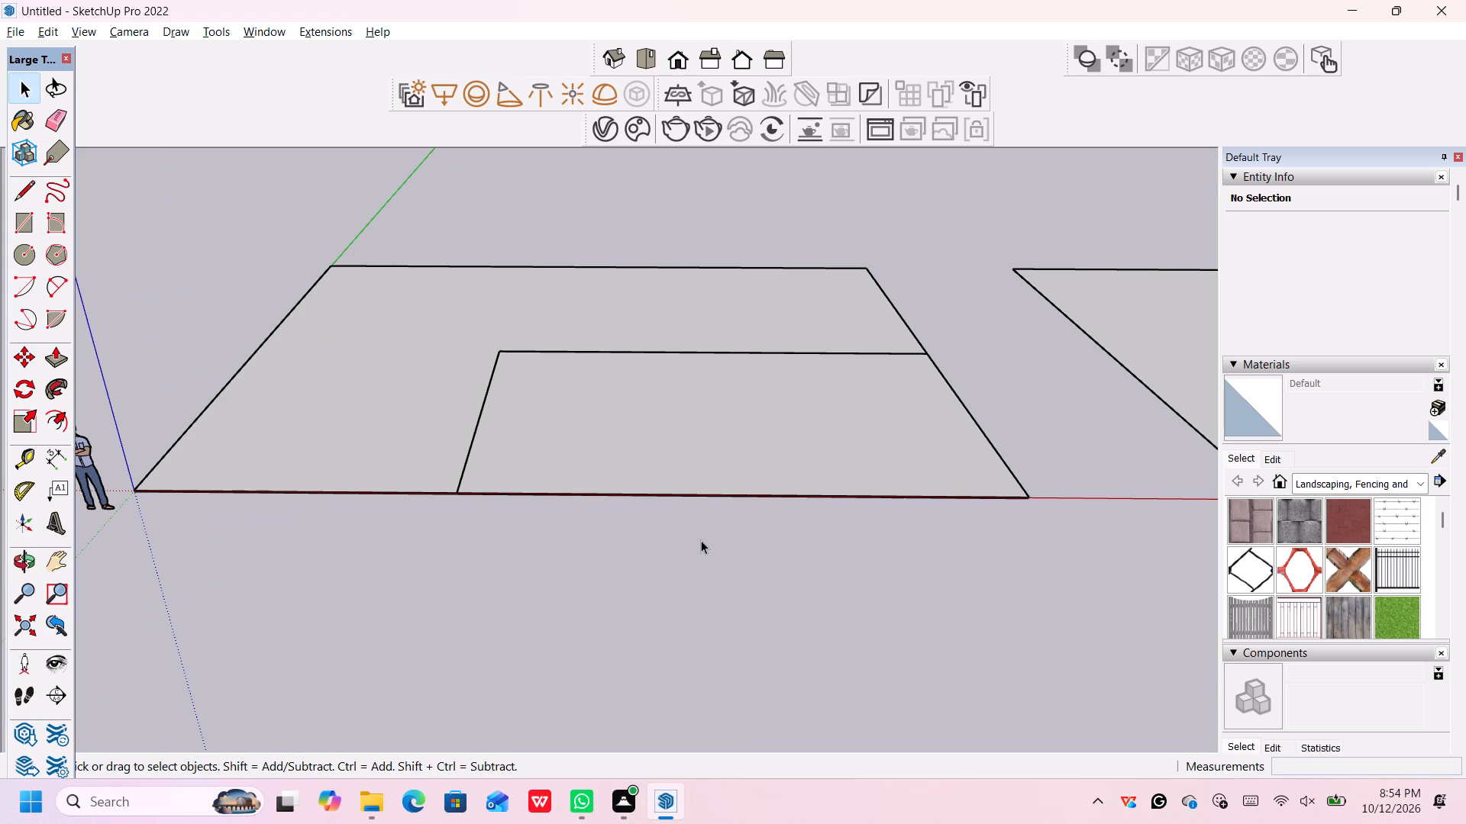
{"action": "middle_click_drag", "start_coordinate": [701, 540], "coordinate": [709, 544]}
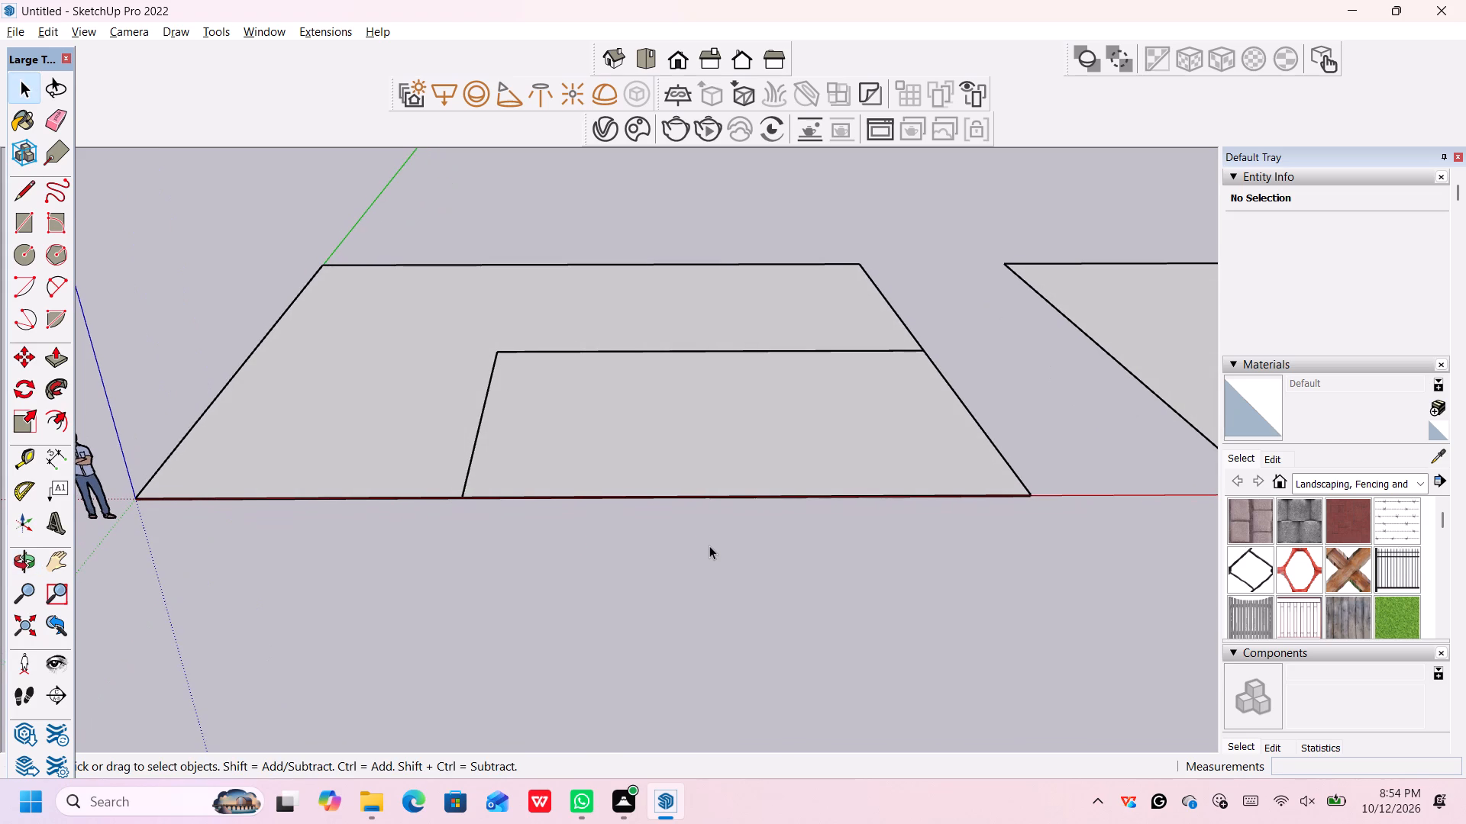
{"action": "key", "text": "p"}
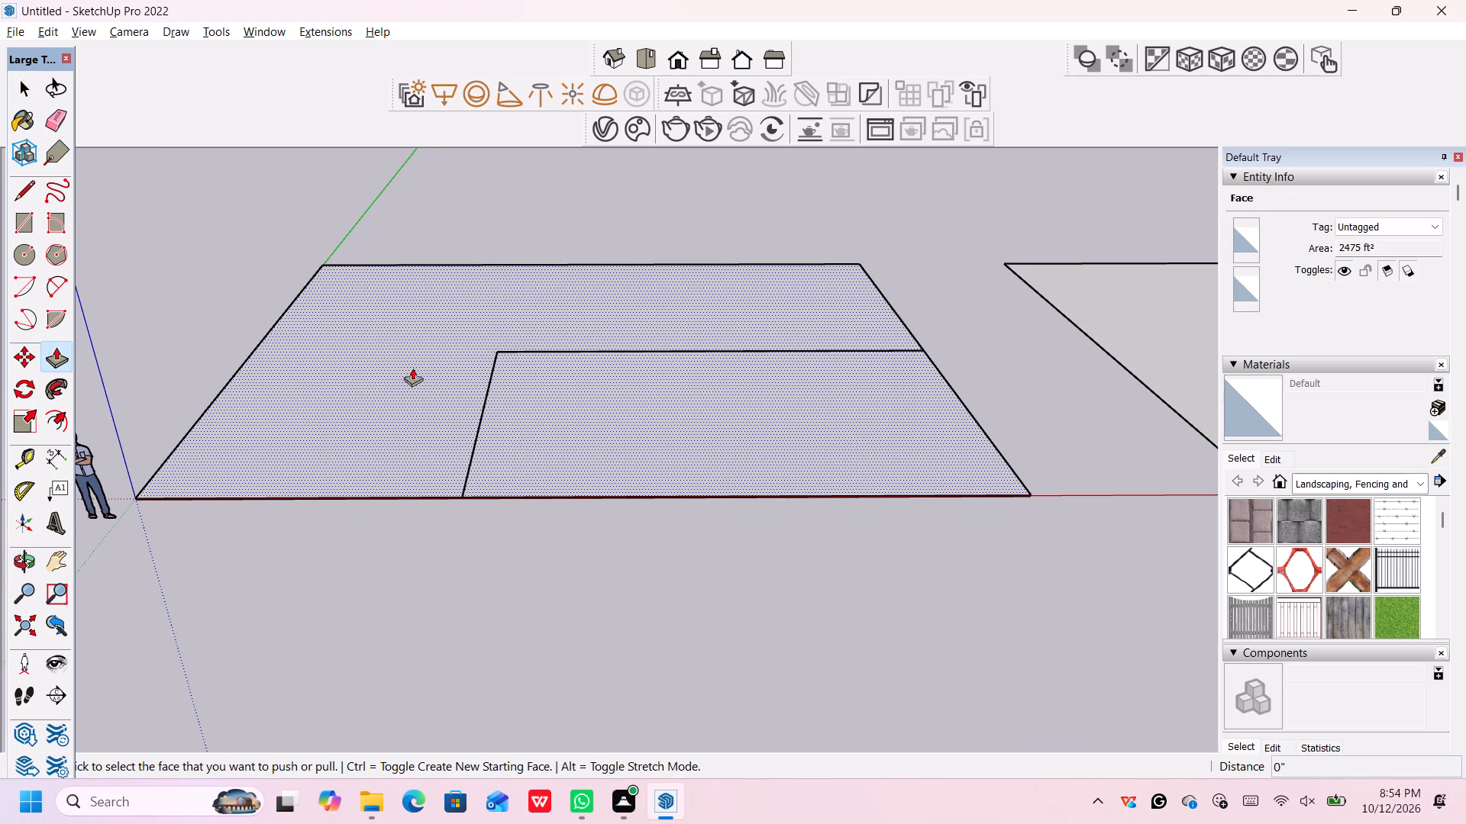
{"action": "scroll", "coordinate": [491, 337], "scroll_direction": "up", "scroll_amount": 6}
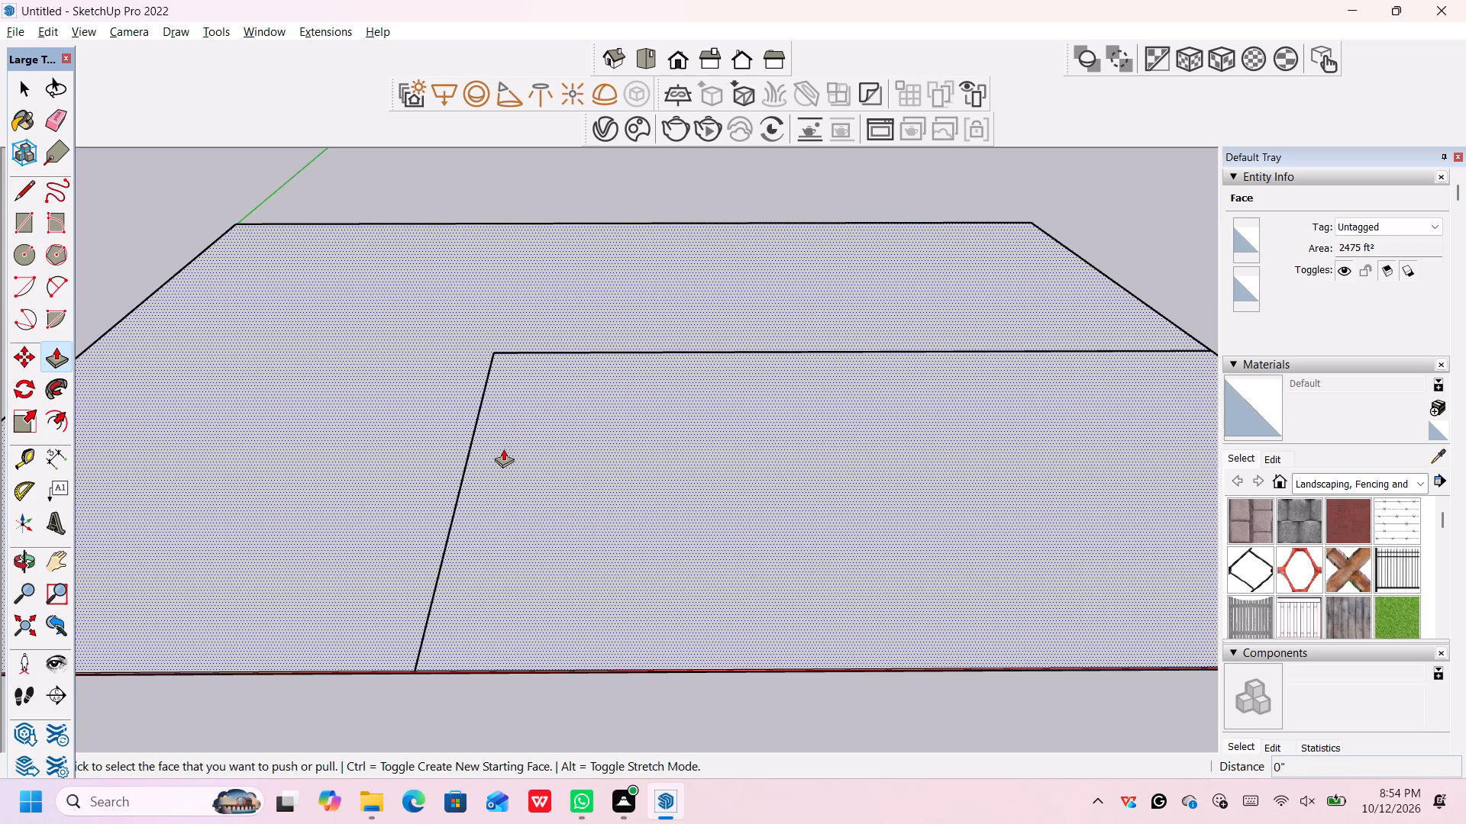
{"action": "middle_click_drag", "start_coordinate": [503, 452], "coordinate": [521, 476]}
{"action": "scroll", "coordinate": [482, 411], "scroll_direction": "down", "scroll_amount": 7}
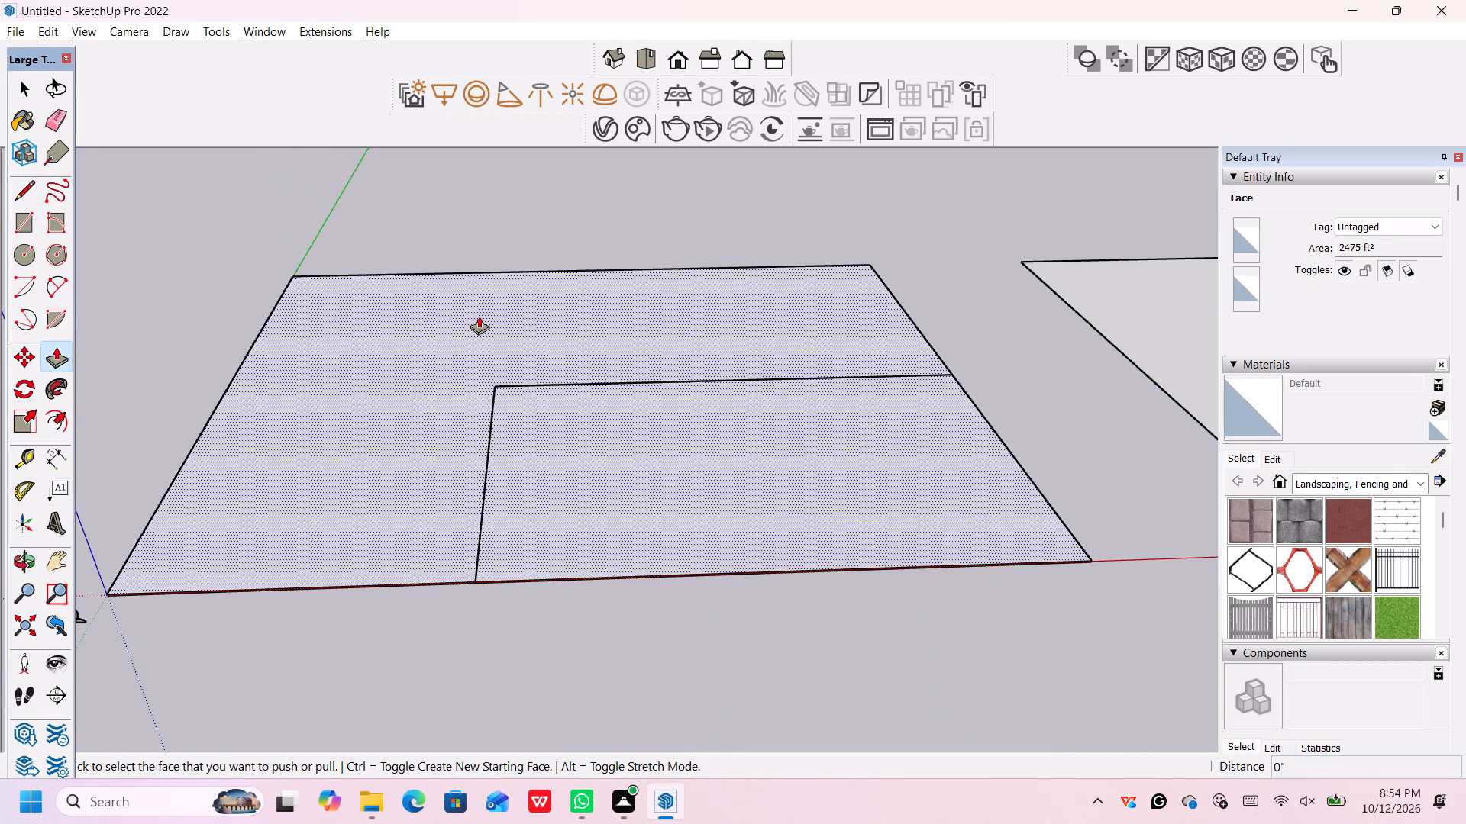
{"action": "scroll", "coordinate": [481, 313], "scroll_direction": "down", "scroll_amount": 4}
{"action": "middle_click_drag", "start_coordinate": [494, 312], "coordinate": [460, 487]}
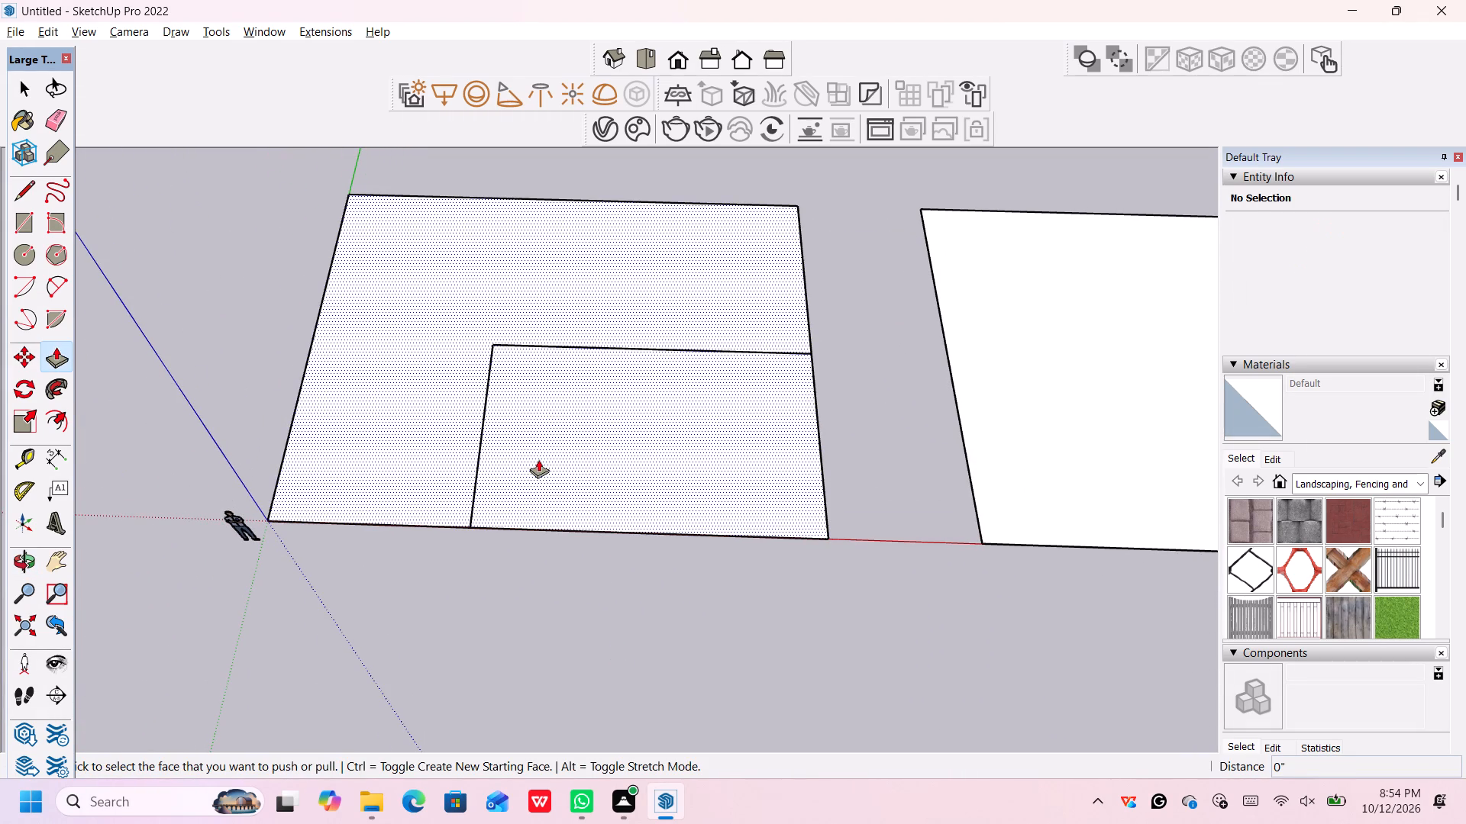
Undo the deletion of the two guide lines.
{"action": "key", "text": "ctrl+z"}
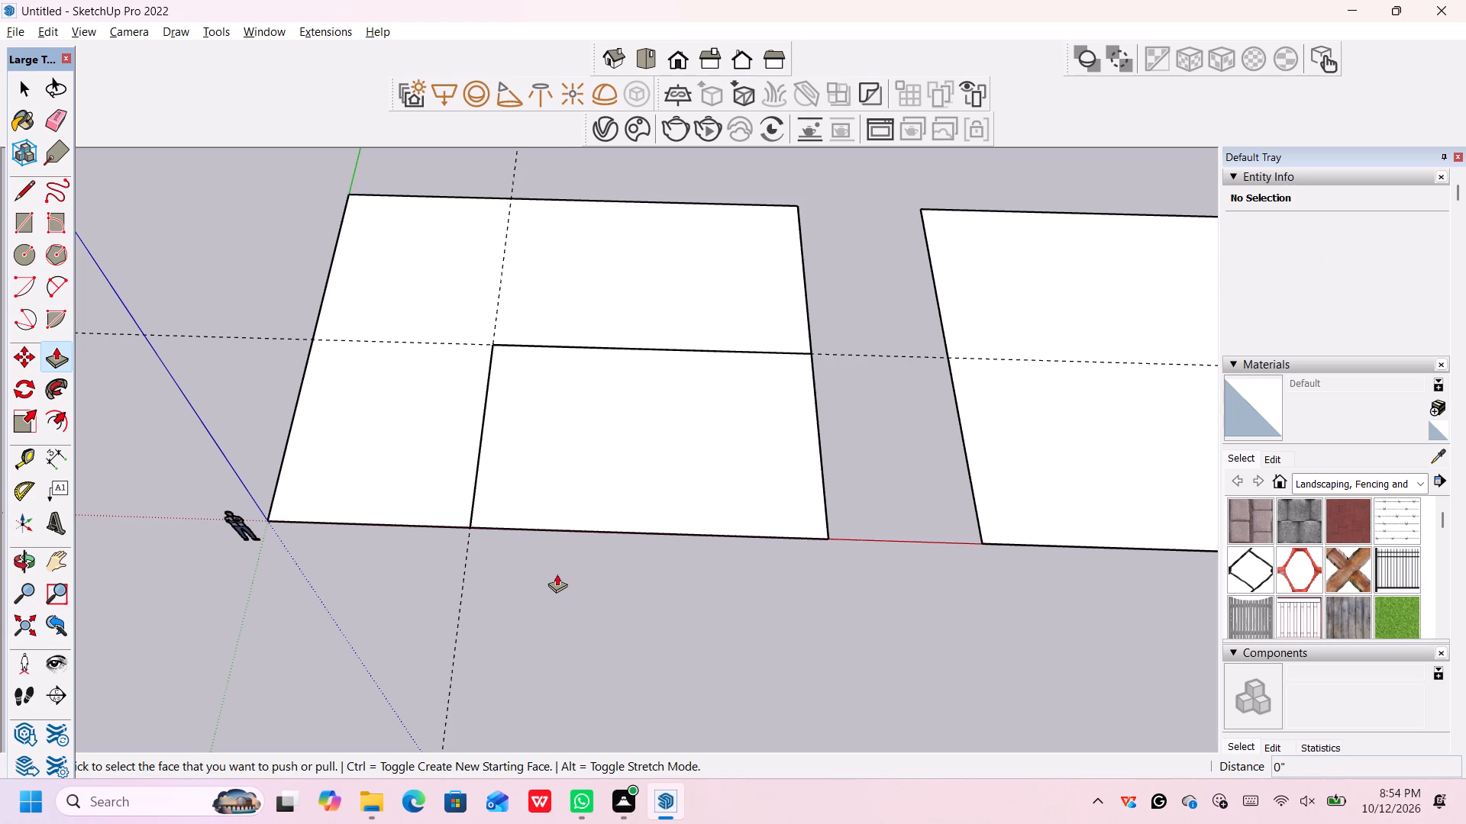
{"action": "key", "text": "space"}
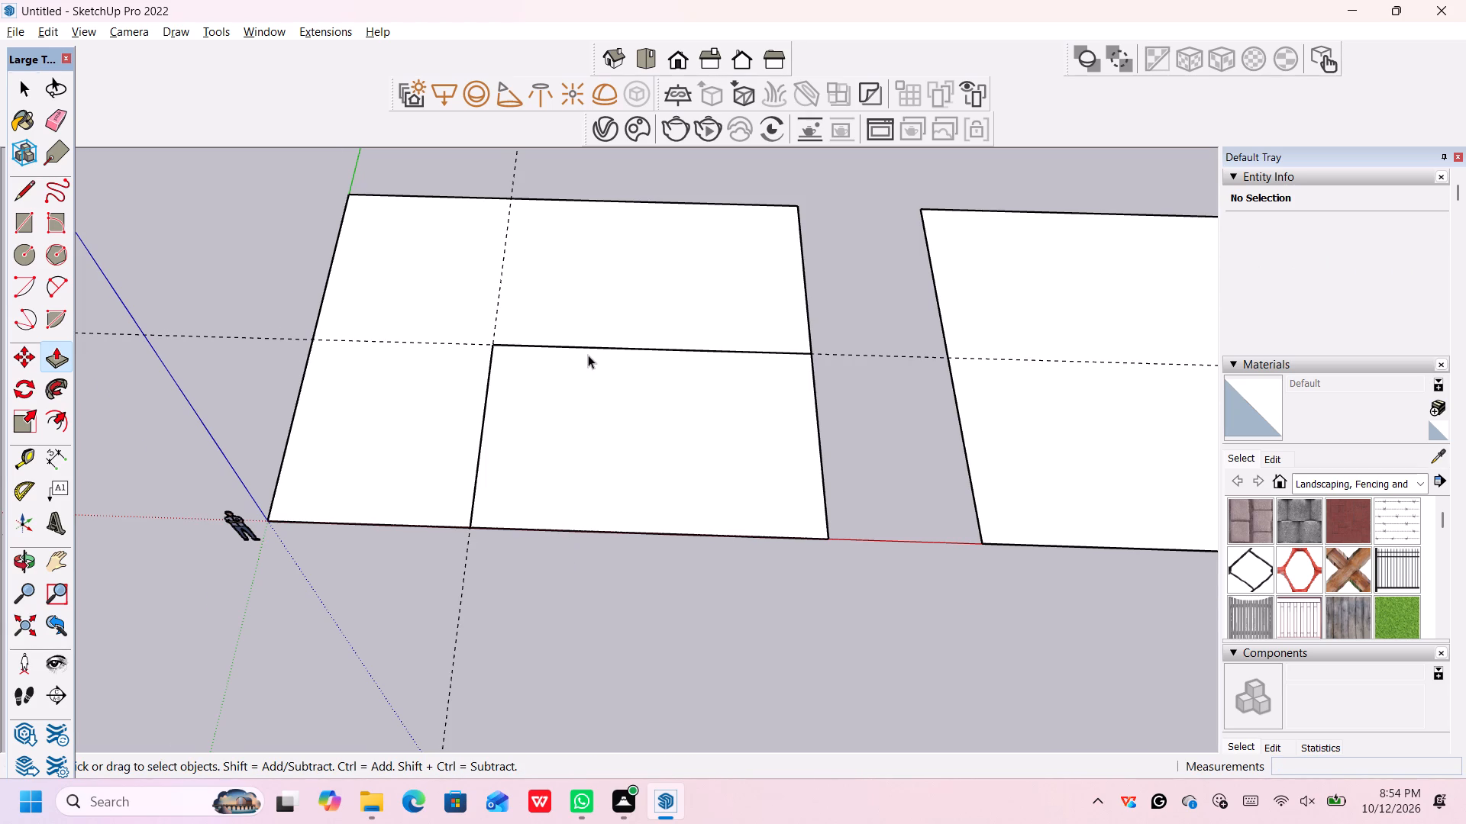
Inspect up close where the two dividing lines meet the original slab's edges, checking the top face with Push/Pull.
{"action": "scroll", "coordinate": [589, 355], "scroll_direction": "up", "scroll_amount": 3}
{"action": "scroll", "coordinate": [510, 553], "scroll_direction": "up", "scroll_amount": 11}
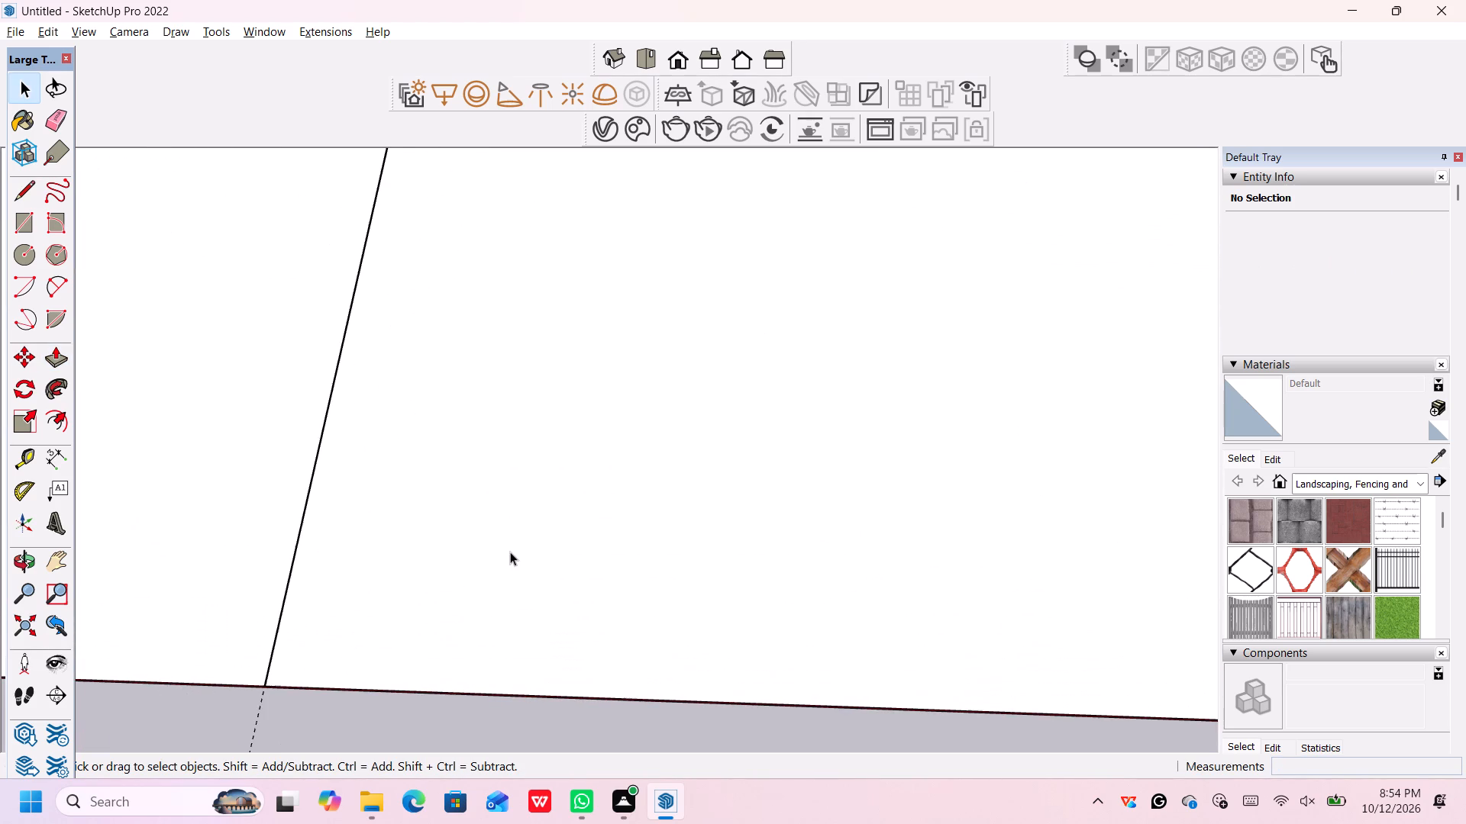
{"action": "scroll", "coordinate": [456, 595], "scroll_direction": "down", "scroll_amount": 15}
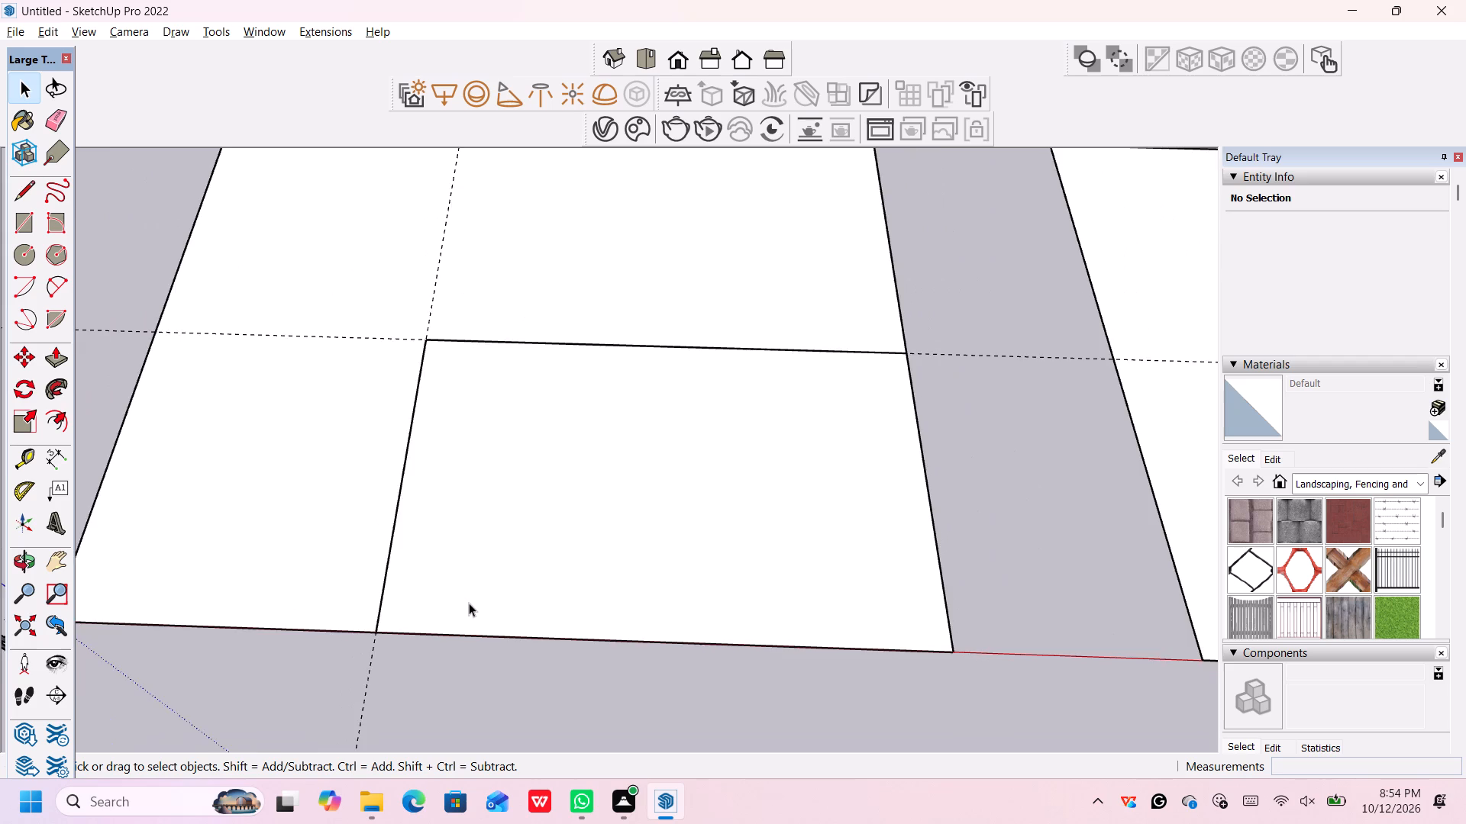
{"action": "scroll", "coordinate": [469, 603], "scroll_direction": "down", "scroll_amount": 4}
{"action": "key", "text": "p"}
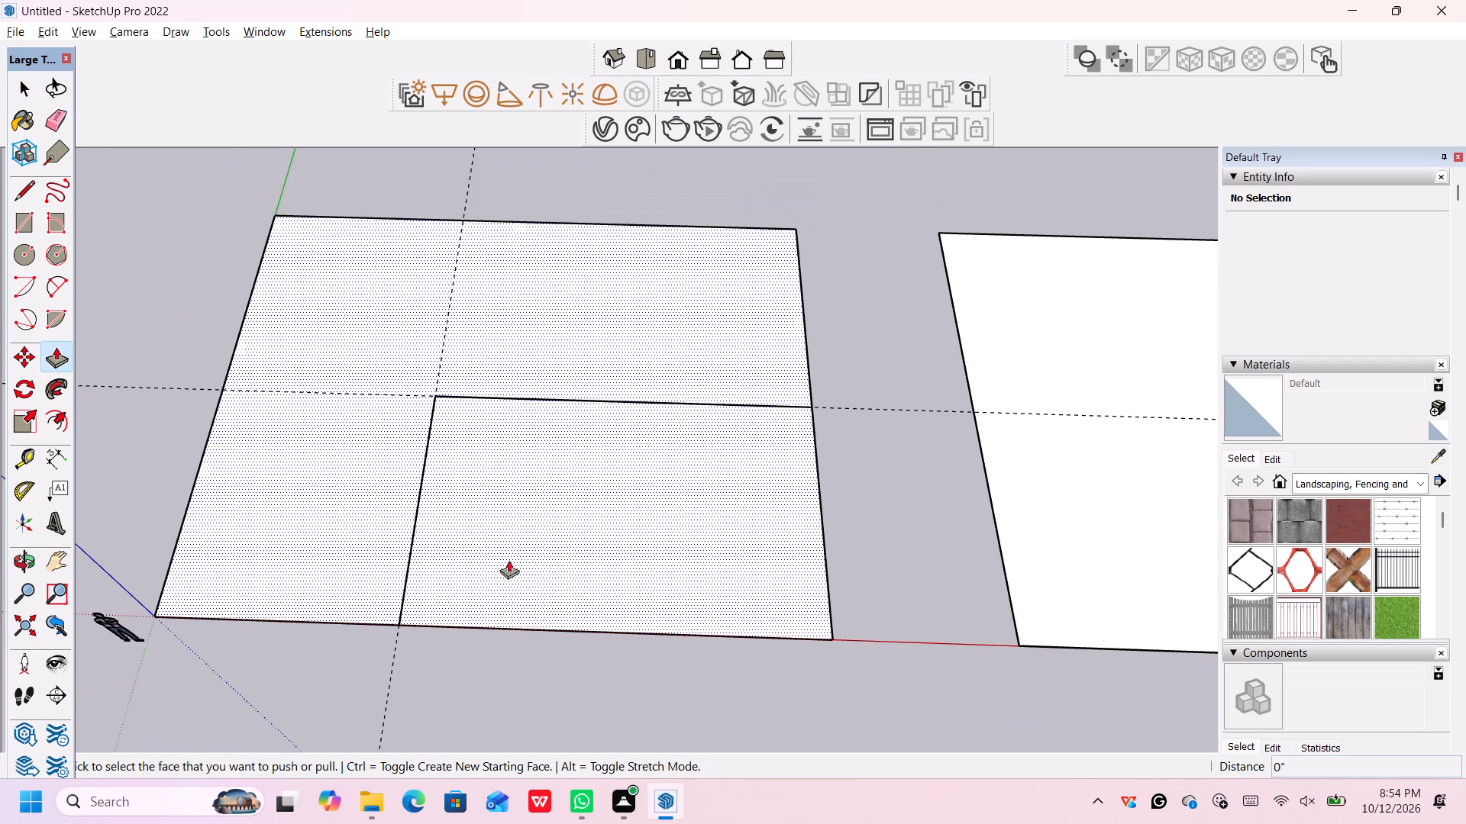
{"action": "middle_click_drag", "start_coordinate": [505, 668], "coordinate": [504, 512]}
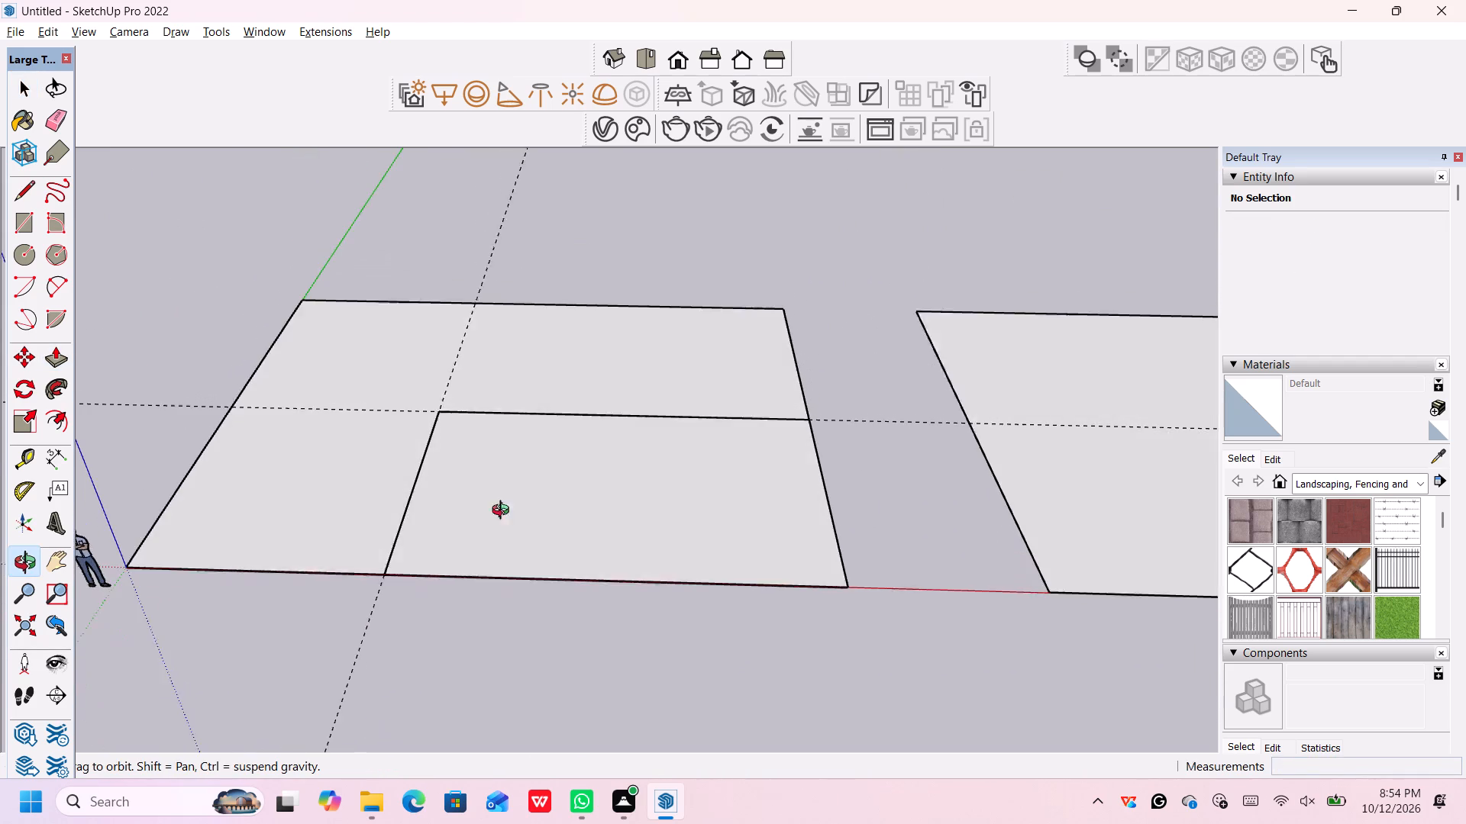
{"action": "middle_click_drag", "start_coordinate": [504, 512], "coordinate": [507, 501]}
{"action": "middle_click_drag", "start_coordinate": [505, 613], "coordinate": [512, 469]}
{"action": "scroll", "coordinate": [396, 501], "scroll_direction": "up", "scroll_amount": 6}
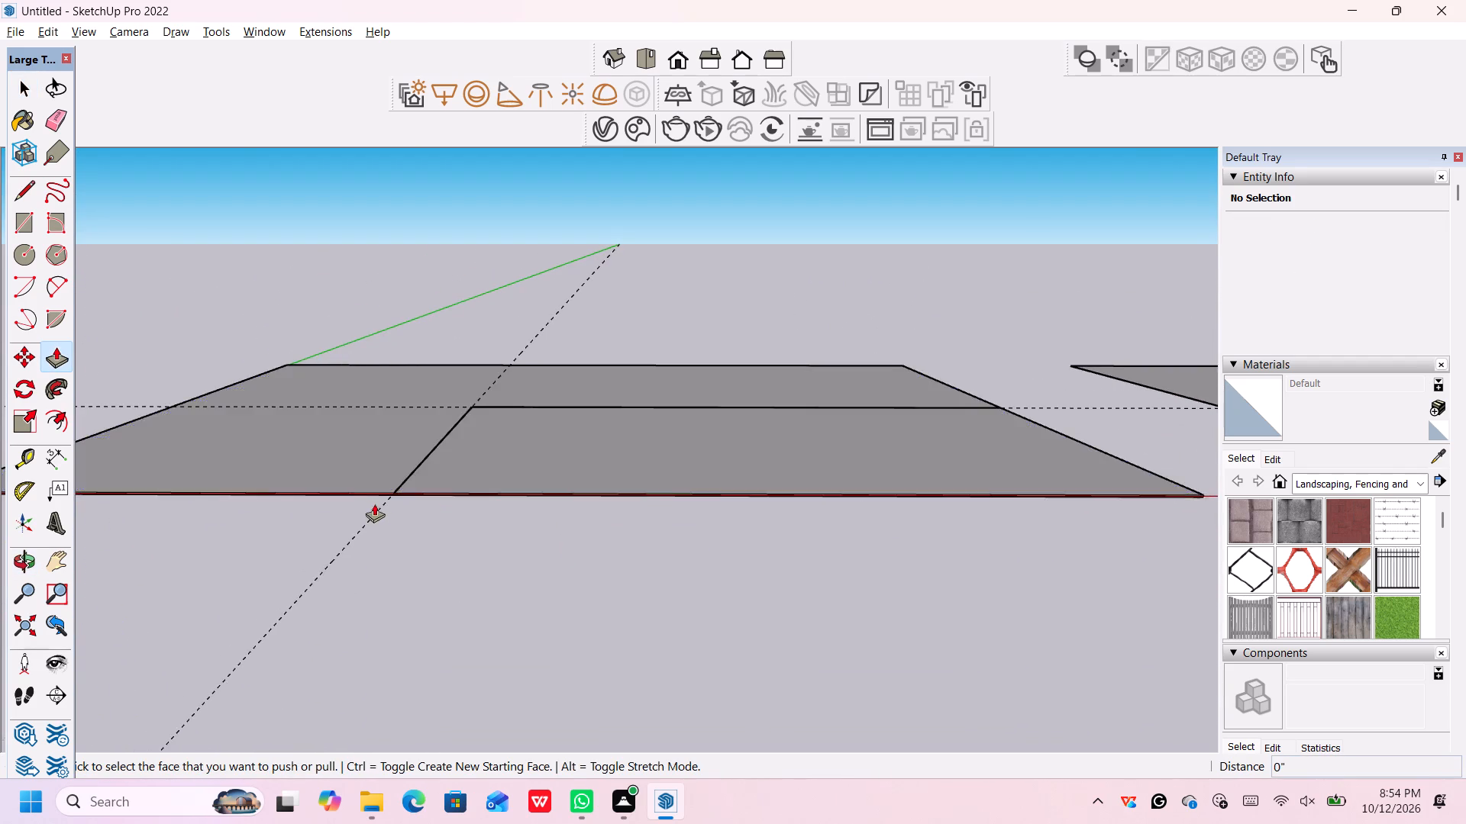
{"action": "scroll", "coordinate": [393, 506], "scroll_direction": "up", "scroll_amount": 15}
{"action": "scroll", "coordinate": [413, 484], "scroll_direction": "down", "scroll_amount": 5}
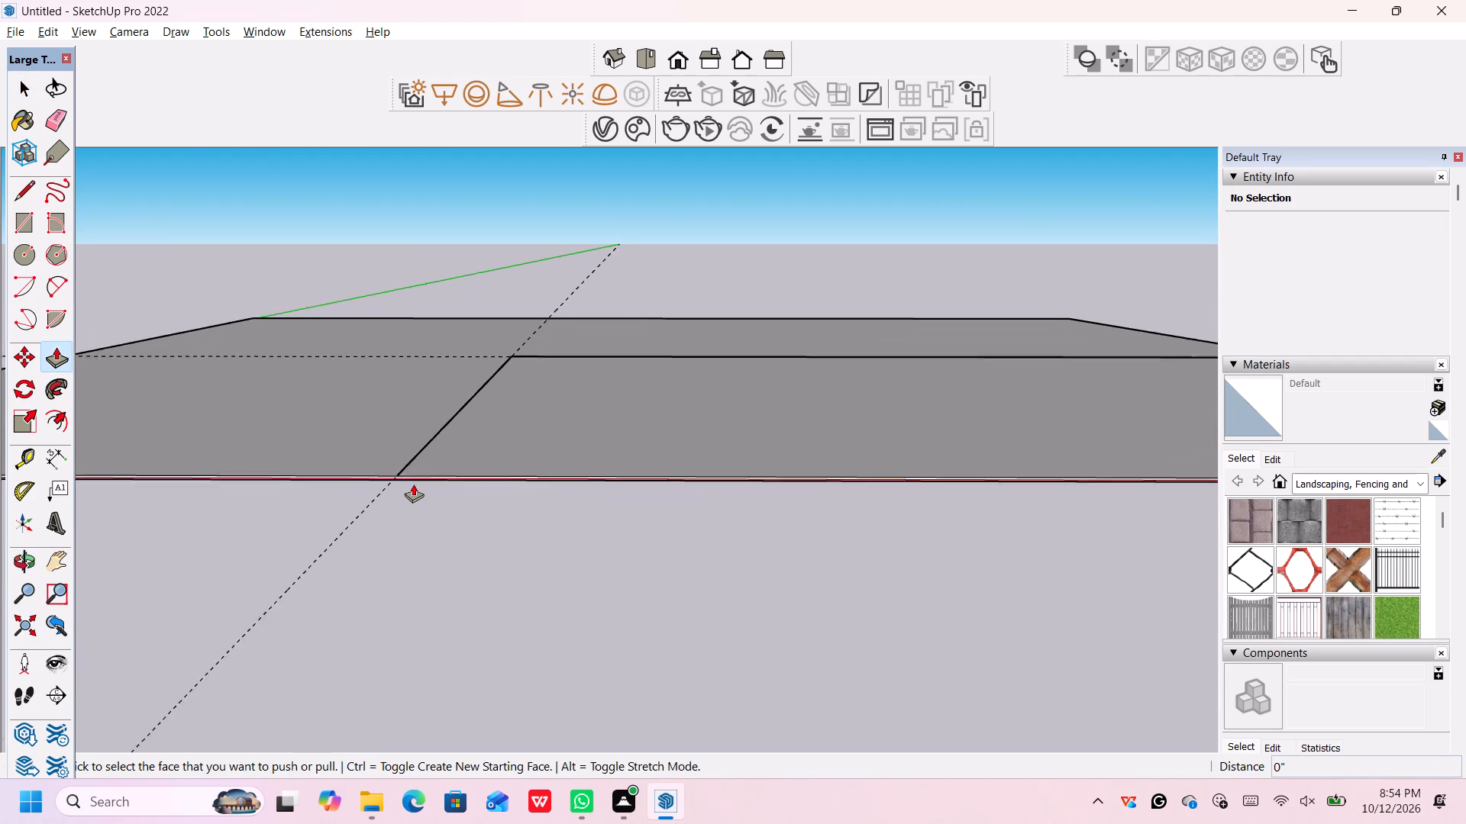
{"action": "scroll", "coordinate": [413, 484], "scroll_direction": "down", "scroll_amount": 9}
{"action": "scroll", "coordinate": [883, 535], "scroll_direction": "down", "scroll_amount": 3}
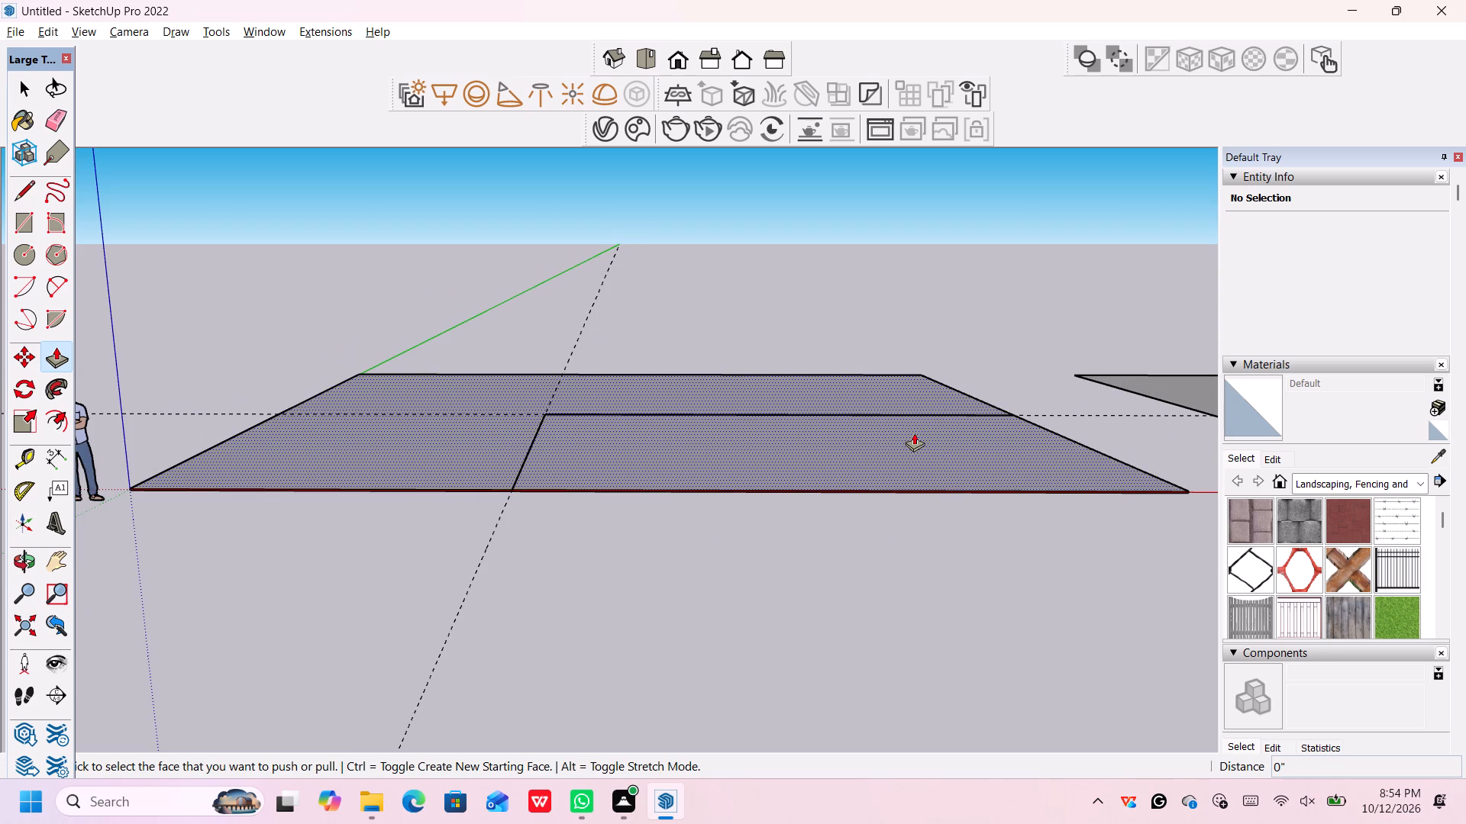
{"action": "middle_click_drag", "start_coordinate": [945, 546], "coordinate": [341, 537]}
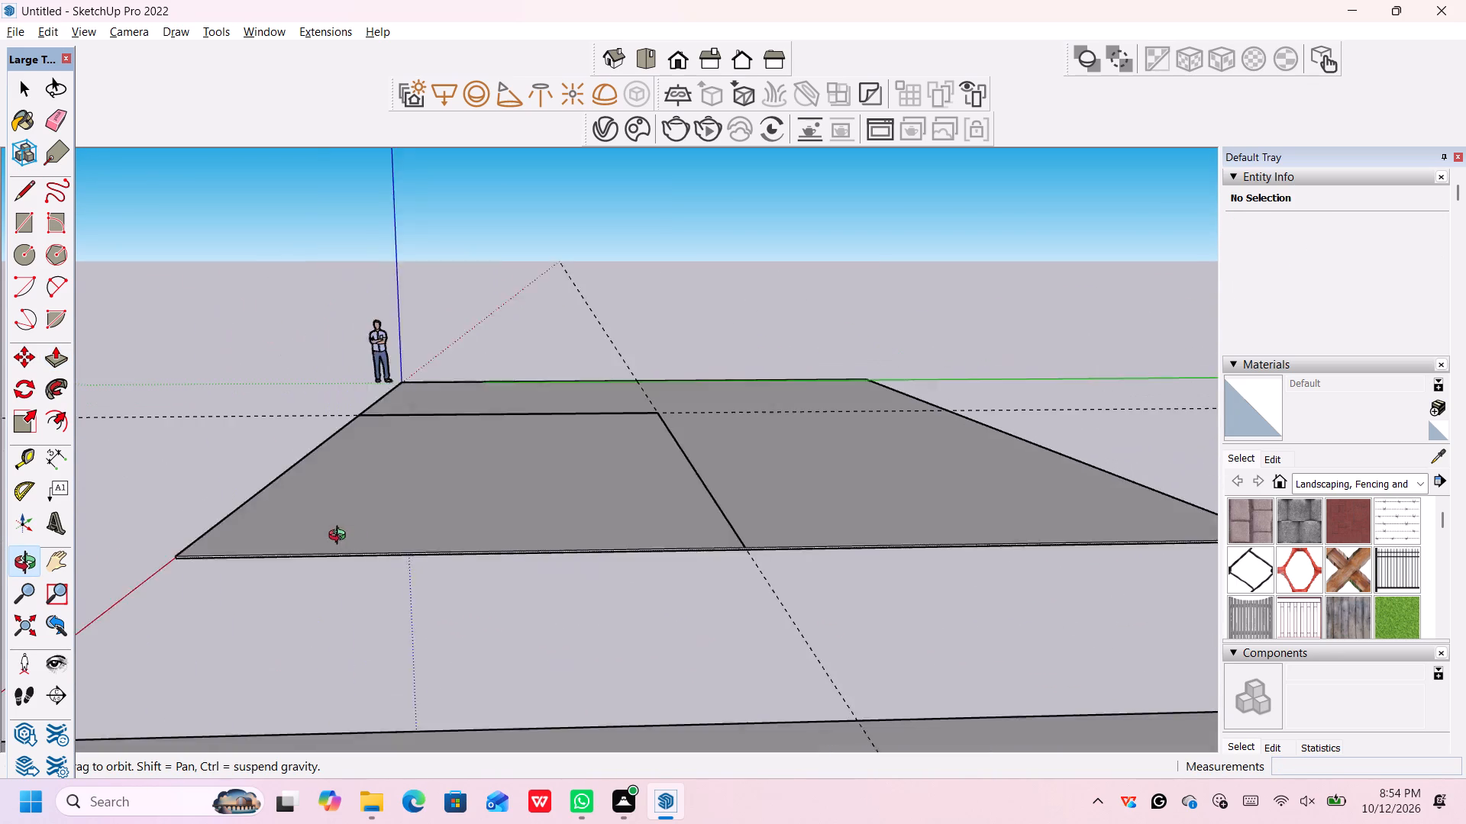
{"action": "middle_click_drag", "start_coordinate": [341, 537], "coordinate": [337, 536]}
{"action": "scroll", "coordinate": [635, 540], "scroll_direction": "up", "scroll_amount": 7}
{"action": "scroll", "coordinate": [720, 526], "scroll_direction": "up", "scroll_amount": 2}
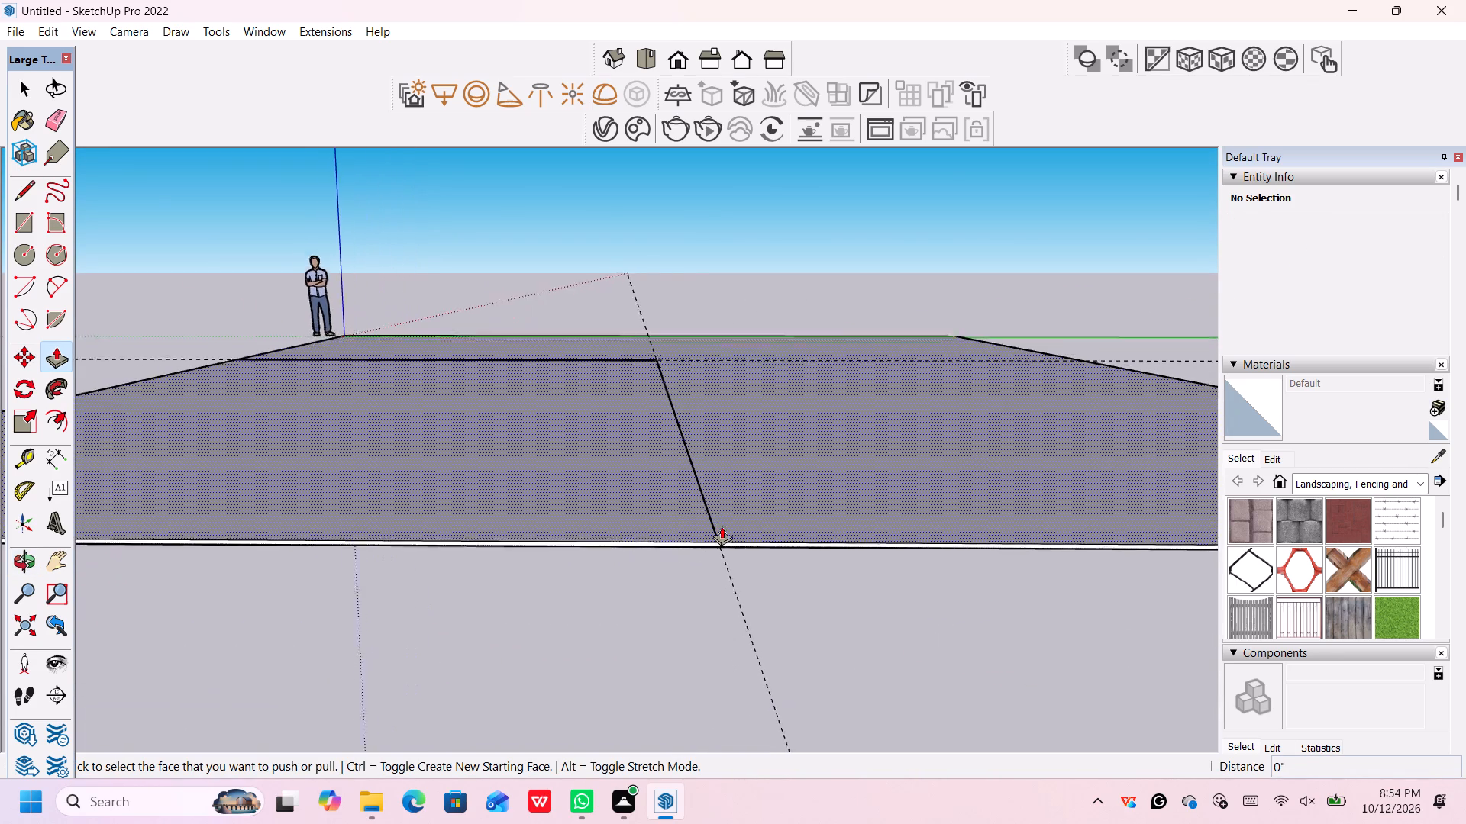
{"action": "scroll", "coordinate": [722, 526], "scroll_direction": "up", "scroll_amount": 14}
{"action": "scroll", "coordinate": [702, 541], "scroll_direction": "up", "scroll_amount": 15}
{"action": "scroll", "coordinate": [703, 539], "scroll_direction": "down", "scroll_amount": 12}
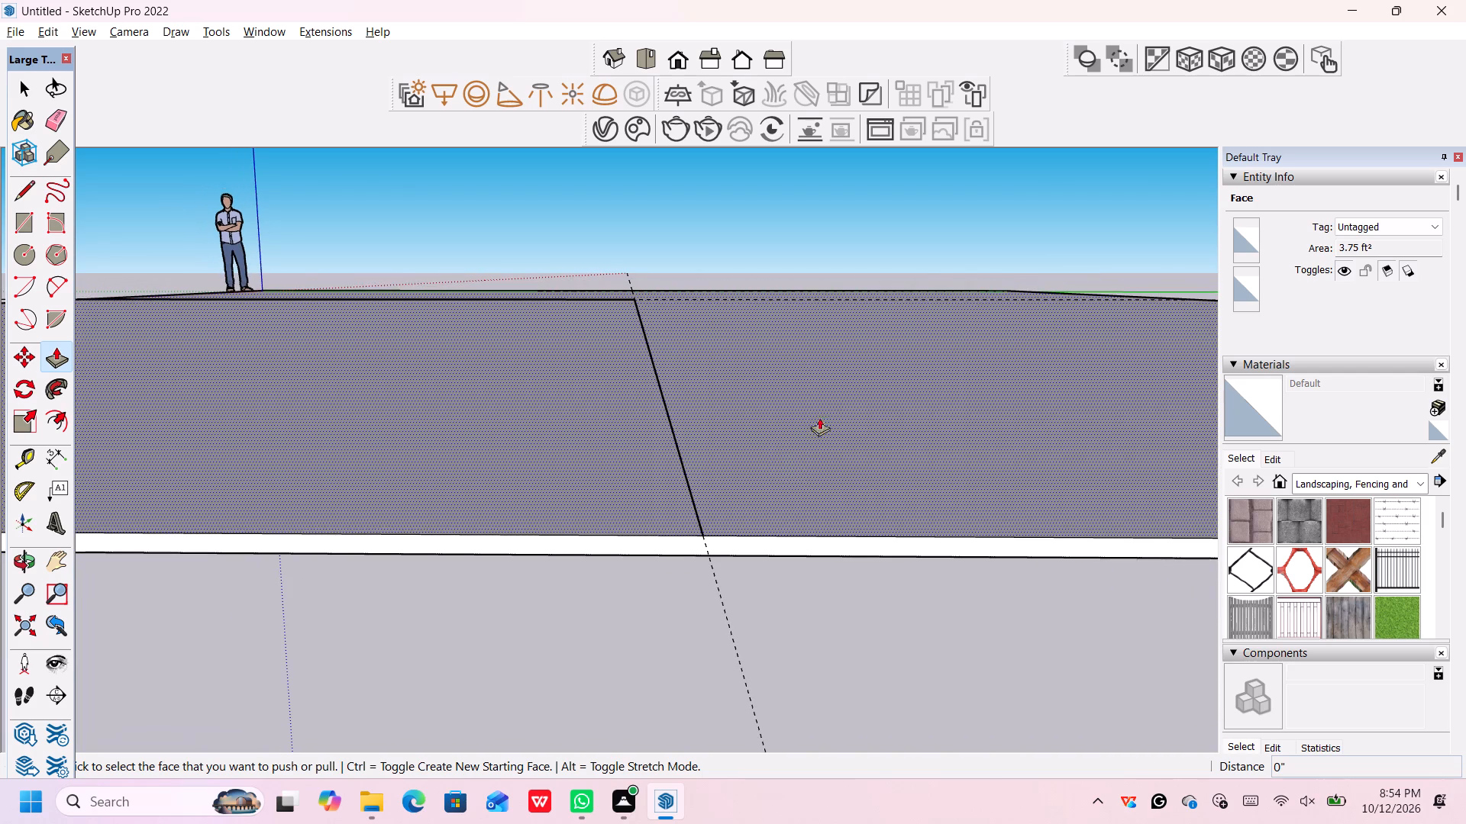
{"action": "scroll", "coordinate": [824, 408], "scroll_direction": "down", "scroll_amount": 14}
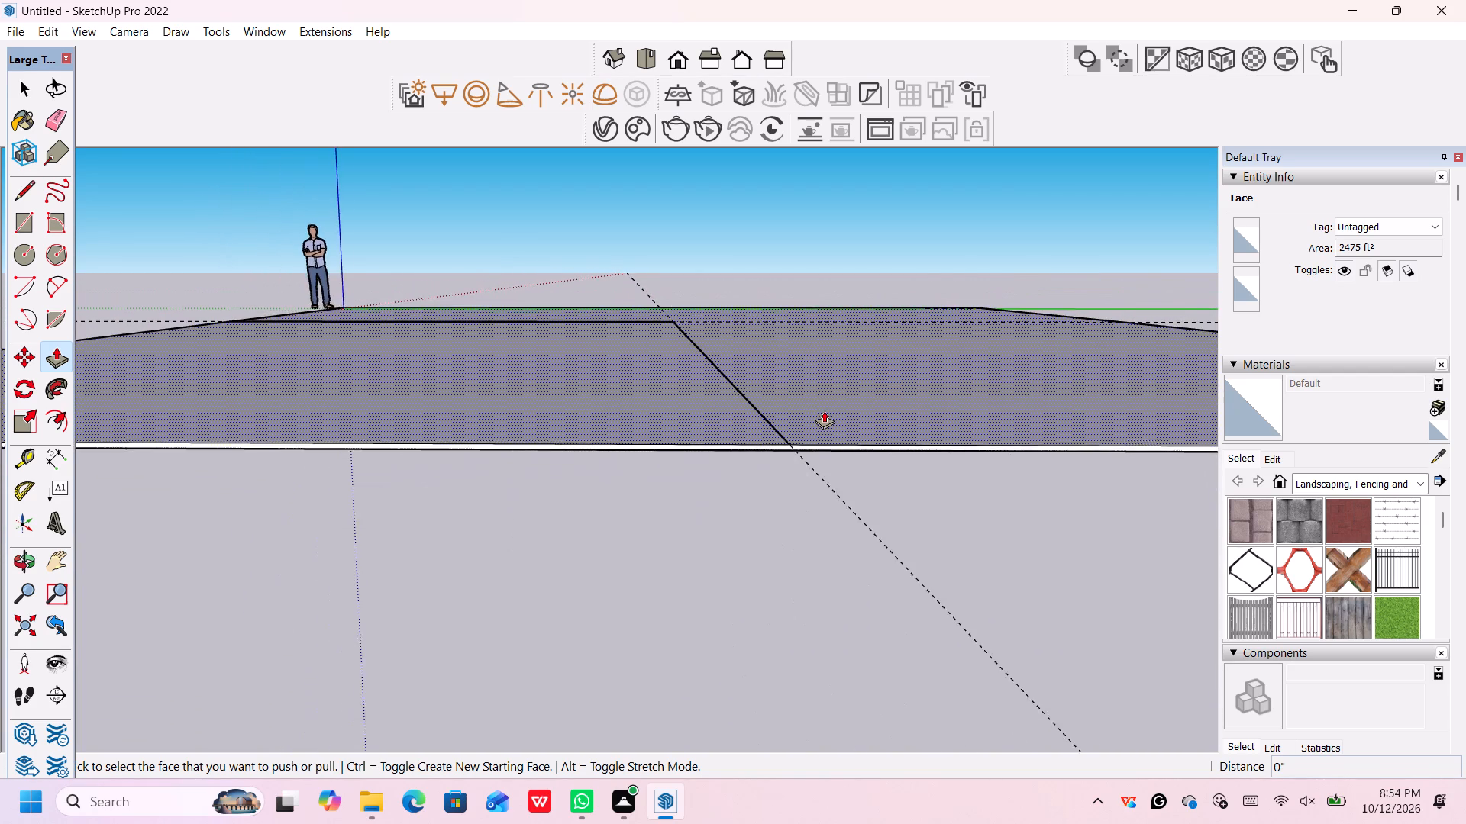
{"action": "scroll", "coordinate": [824, 410], "scroll_direction": "down", "scroll_amount": 15}
{"action": "middle_click_drag", "start_coordinate": [431, 462], "coordinate": [552, 492]}
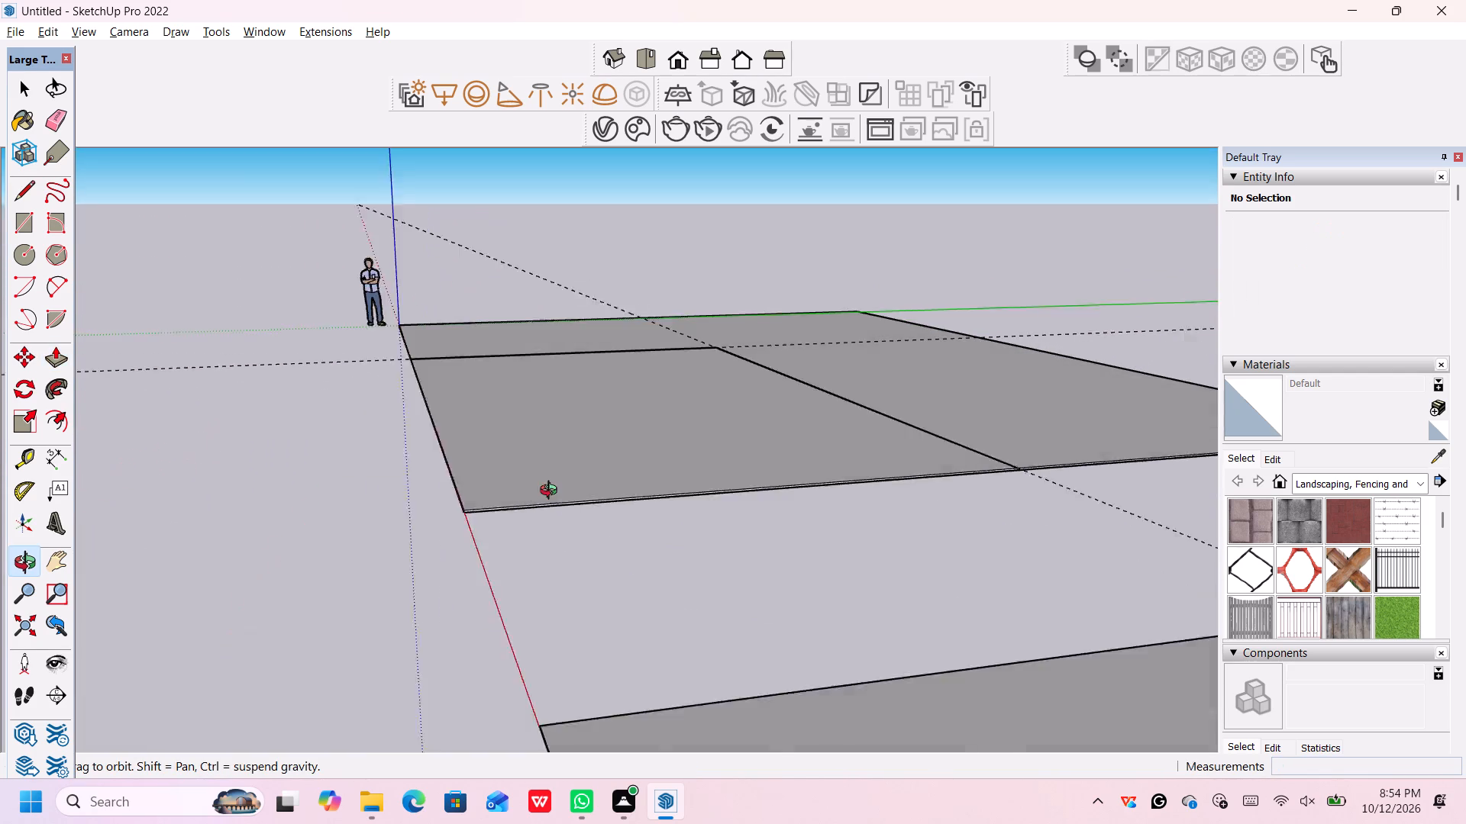
{"action": "middle_click_drag", "start_coordinate": [552, 492], "coordinate": [711, 514]}
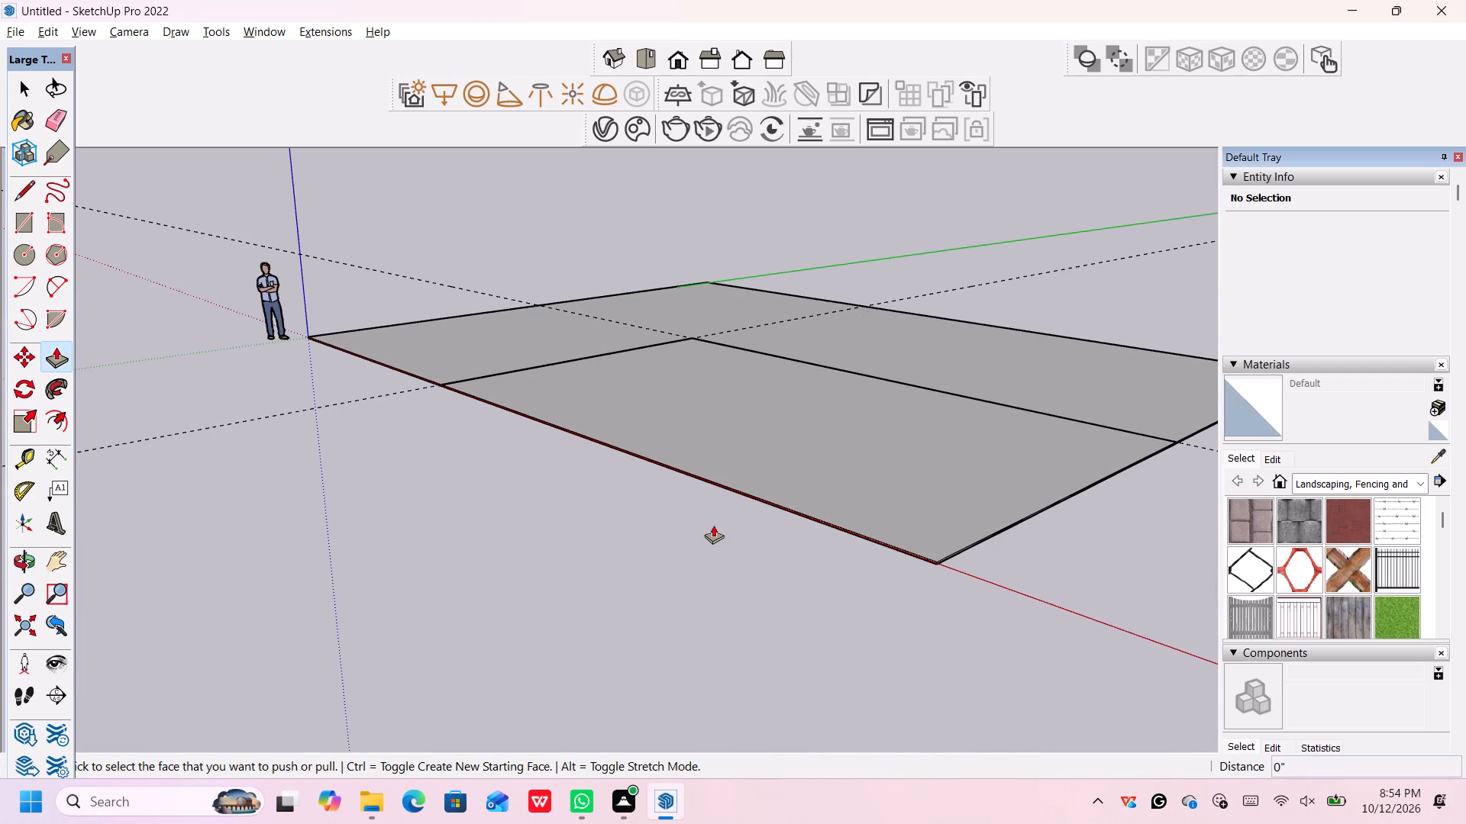
{"action": "middle_click_drag", "start_coordinate": [702, 495], "coordinate": [807, 659]}
{"action": "scroll", "coordinate": [740, 474], "scroll_direction": "up", "scroll_amount": 2}
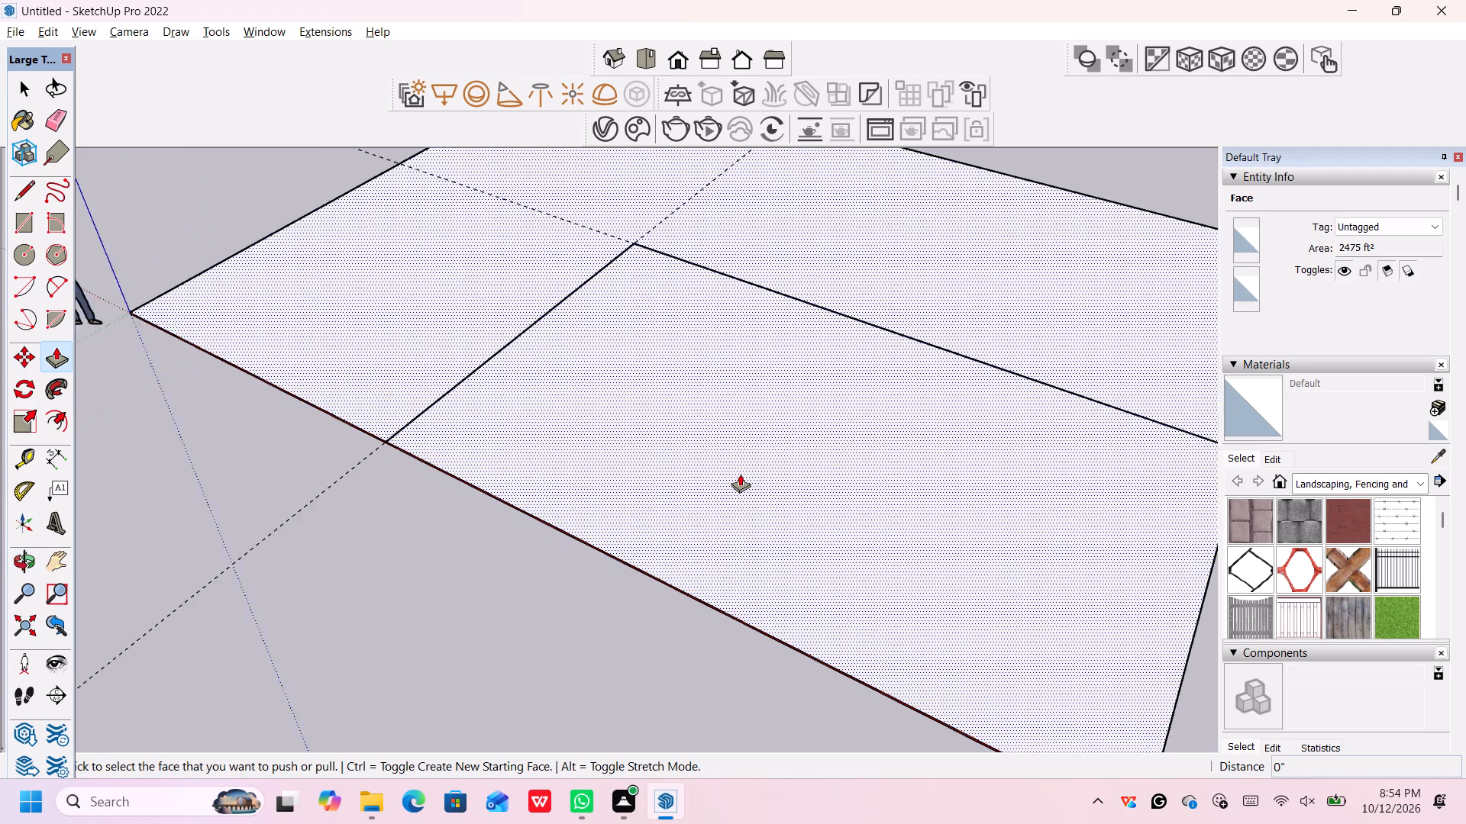
{"action": "scroll", "coordinate": [740, 474], "scroll_direction": "down", "scroll_amount": 4}
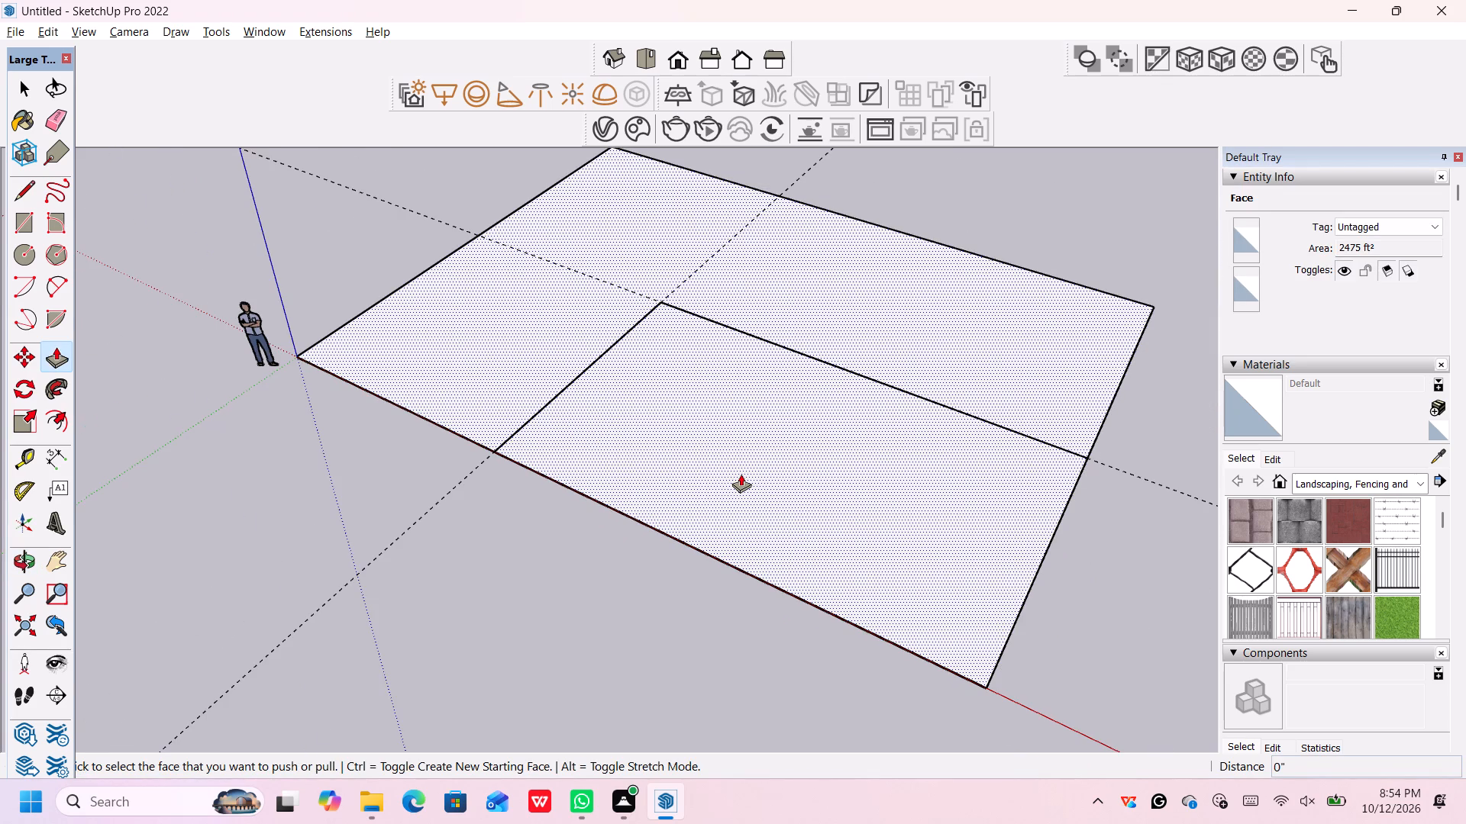
Undo the two dividing lines drawn along the guides on the original slab, keeping the guides.
{"action": "key", "text": "ctrl+z"}
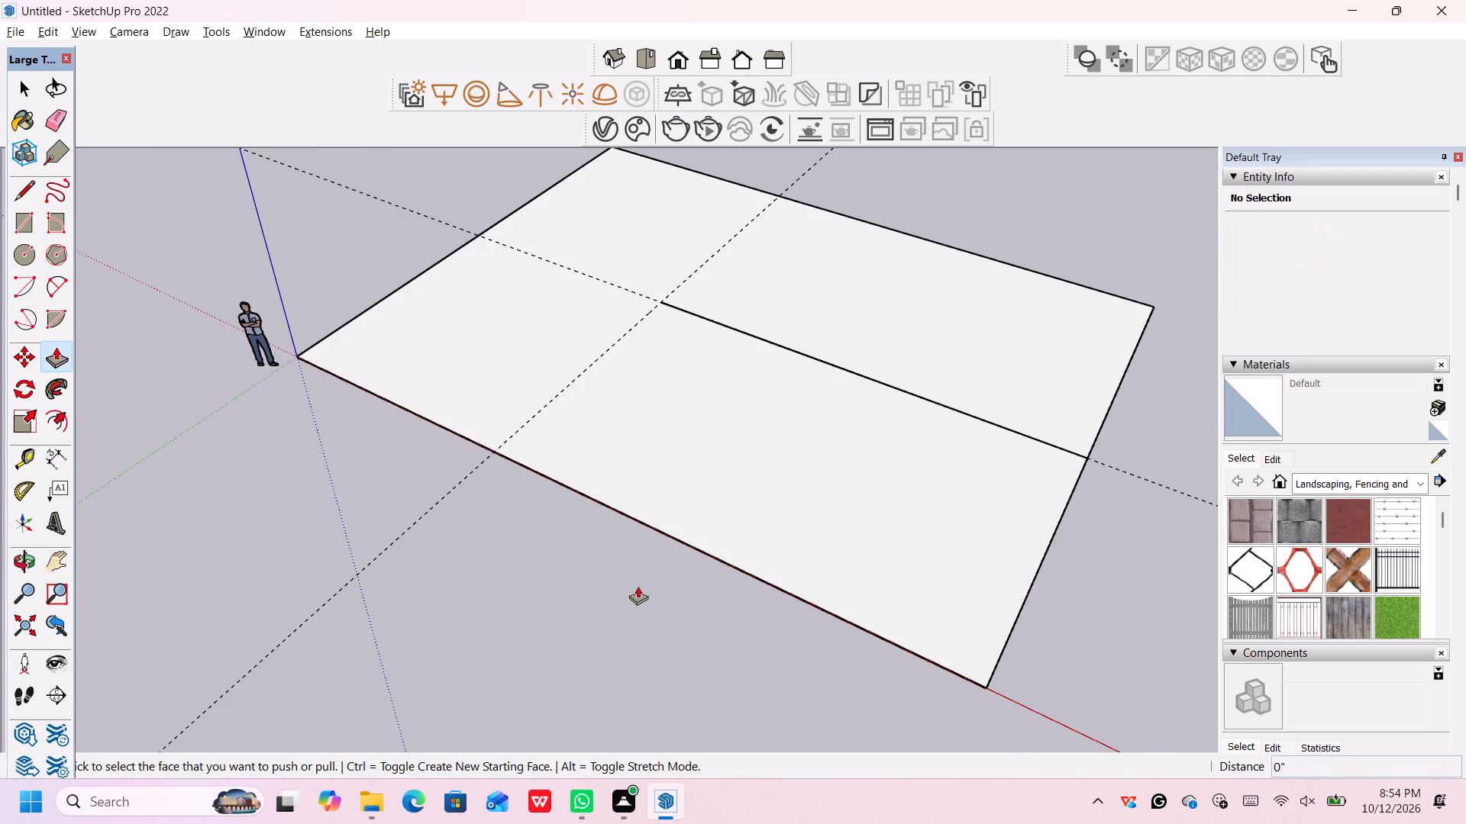
{"action": "key", "text": "ctrl+z"}
{"action": "key", "text": "ctrl+space"}
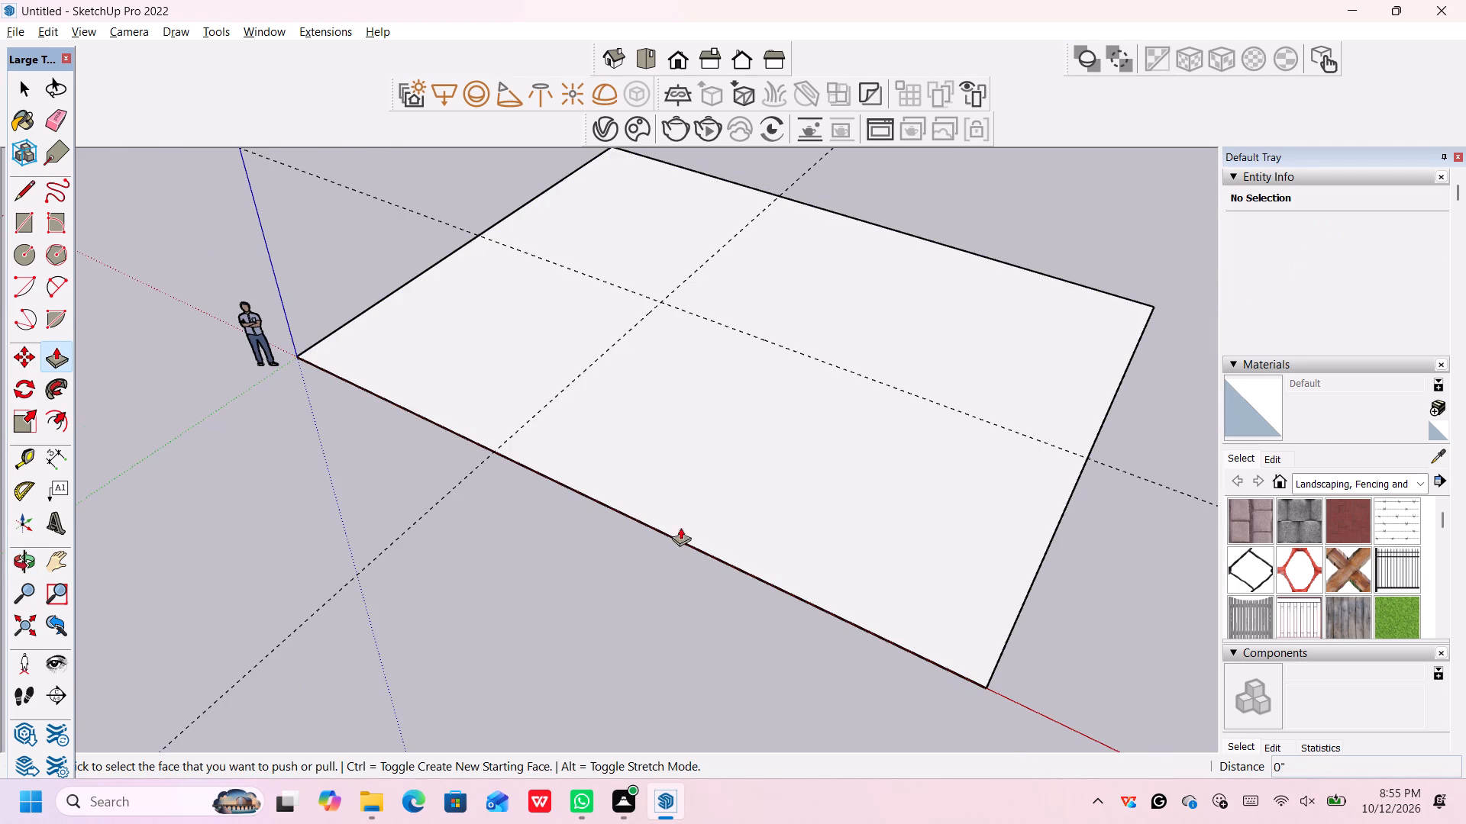
{"action": "key", "text": "Escape"}
{"action": "key", "text": "space"}
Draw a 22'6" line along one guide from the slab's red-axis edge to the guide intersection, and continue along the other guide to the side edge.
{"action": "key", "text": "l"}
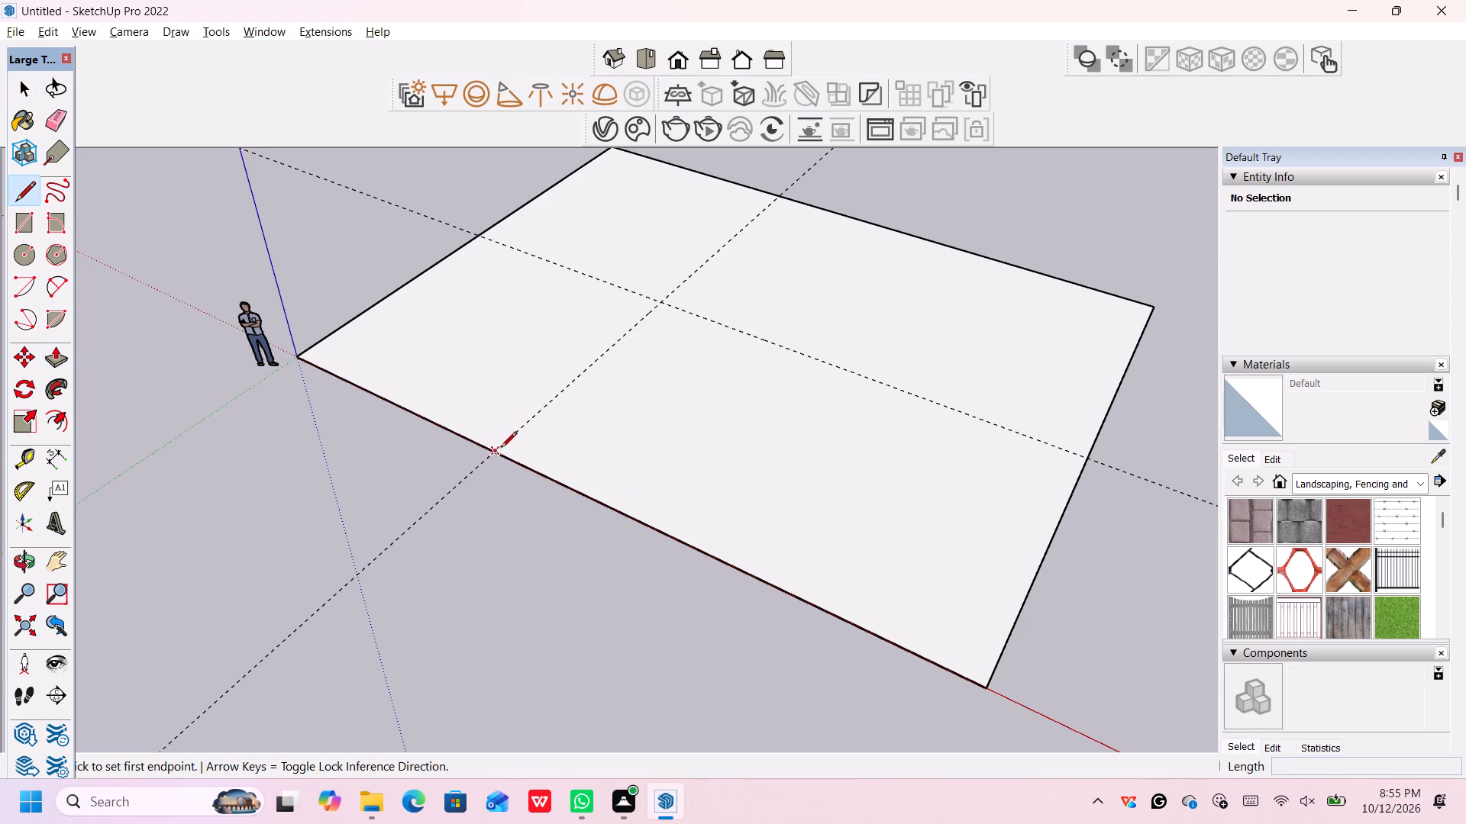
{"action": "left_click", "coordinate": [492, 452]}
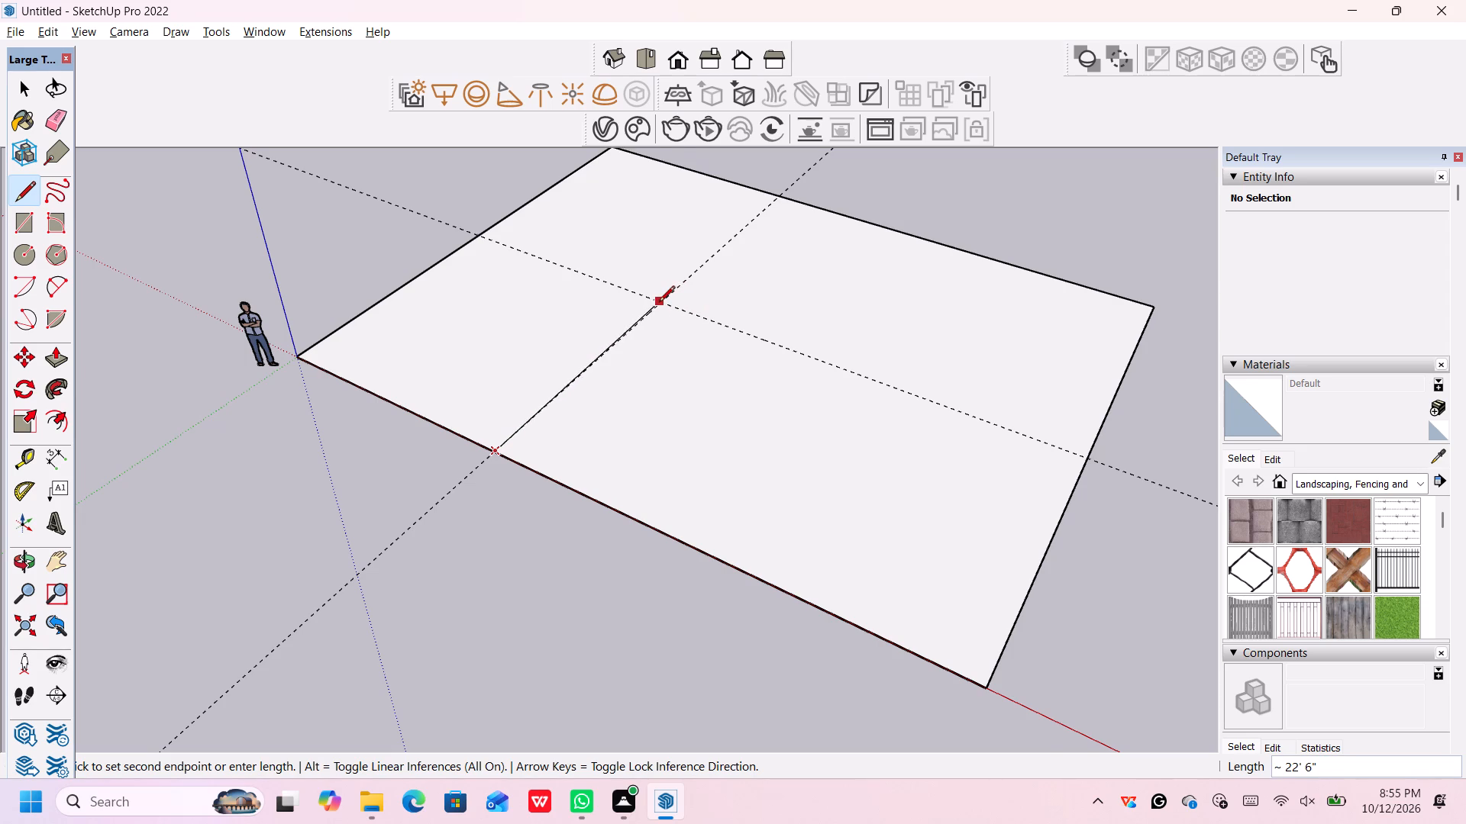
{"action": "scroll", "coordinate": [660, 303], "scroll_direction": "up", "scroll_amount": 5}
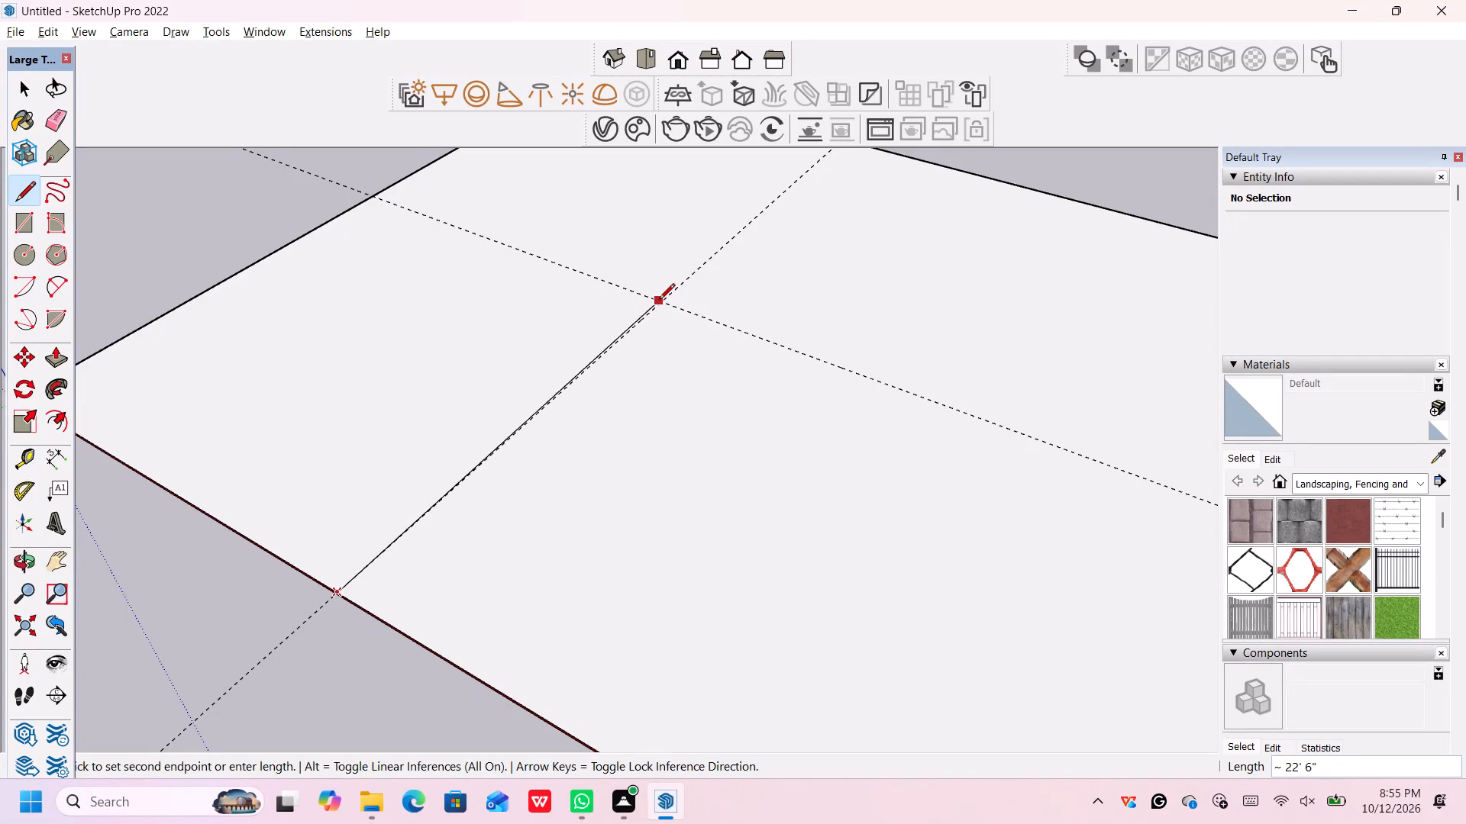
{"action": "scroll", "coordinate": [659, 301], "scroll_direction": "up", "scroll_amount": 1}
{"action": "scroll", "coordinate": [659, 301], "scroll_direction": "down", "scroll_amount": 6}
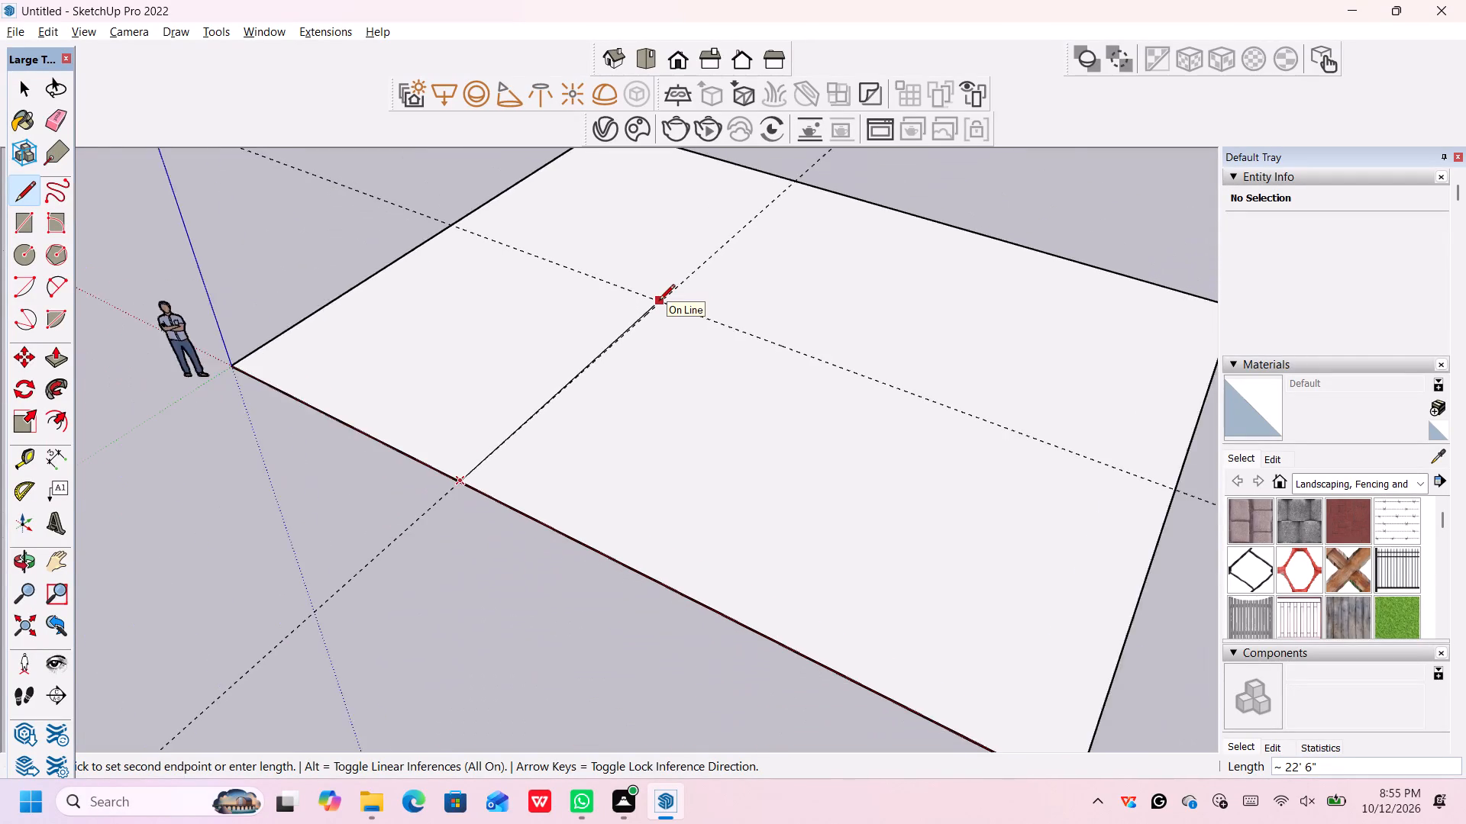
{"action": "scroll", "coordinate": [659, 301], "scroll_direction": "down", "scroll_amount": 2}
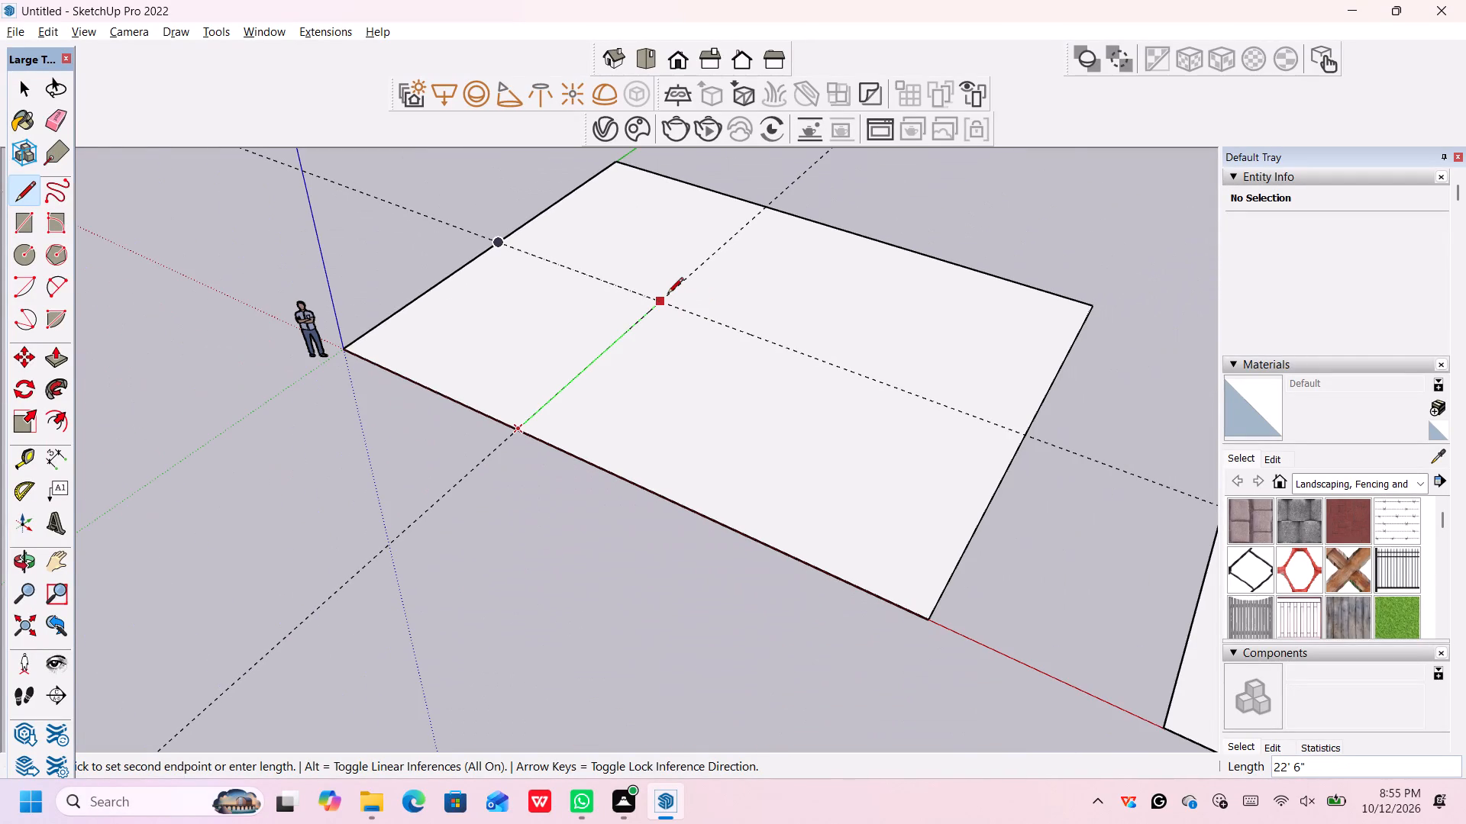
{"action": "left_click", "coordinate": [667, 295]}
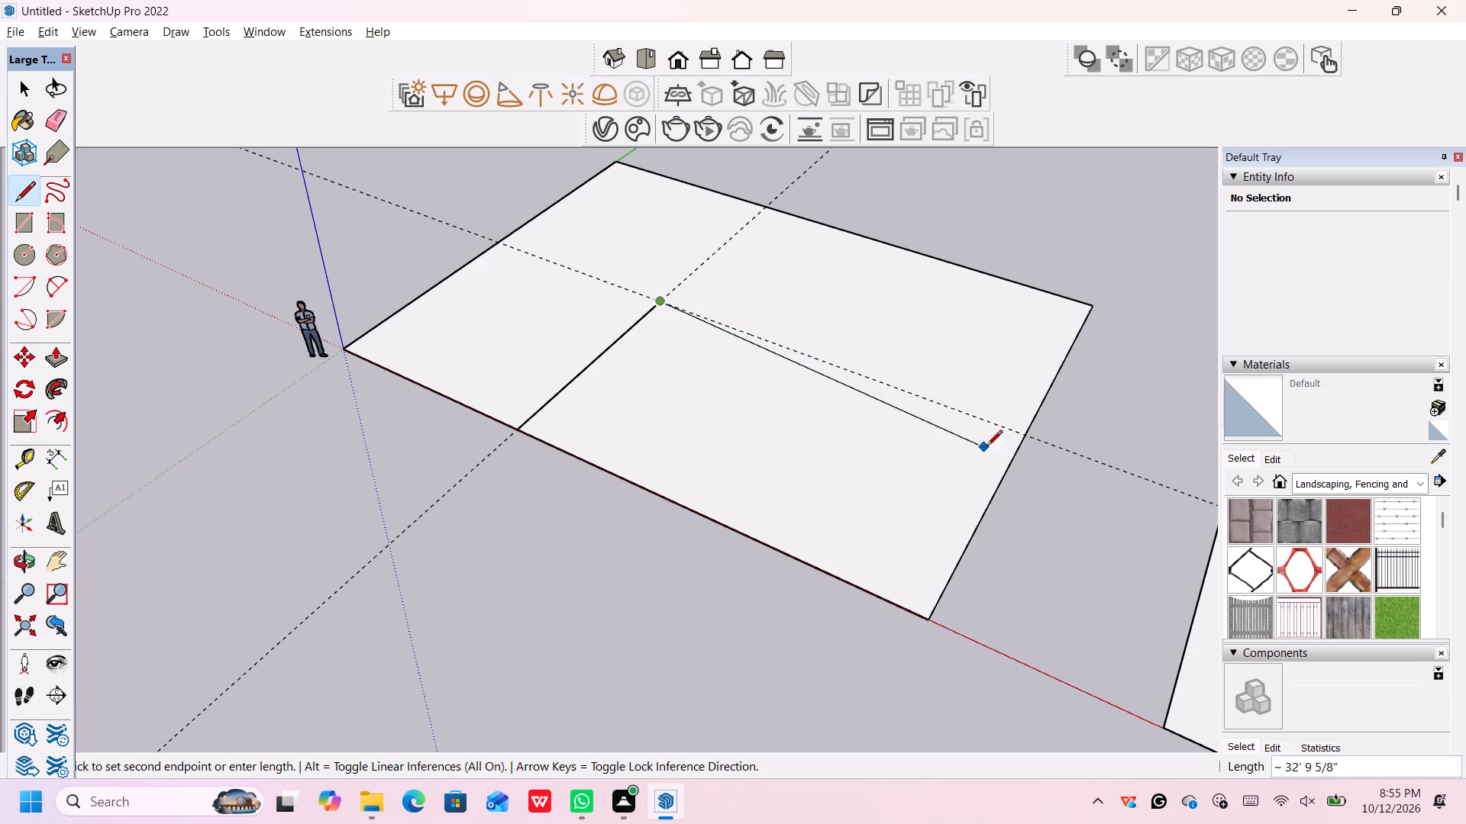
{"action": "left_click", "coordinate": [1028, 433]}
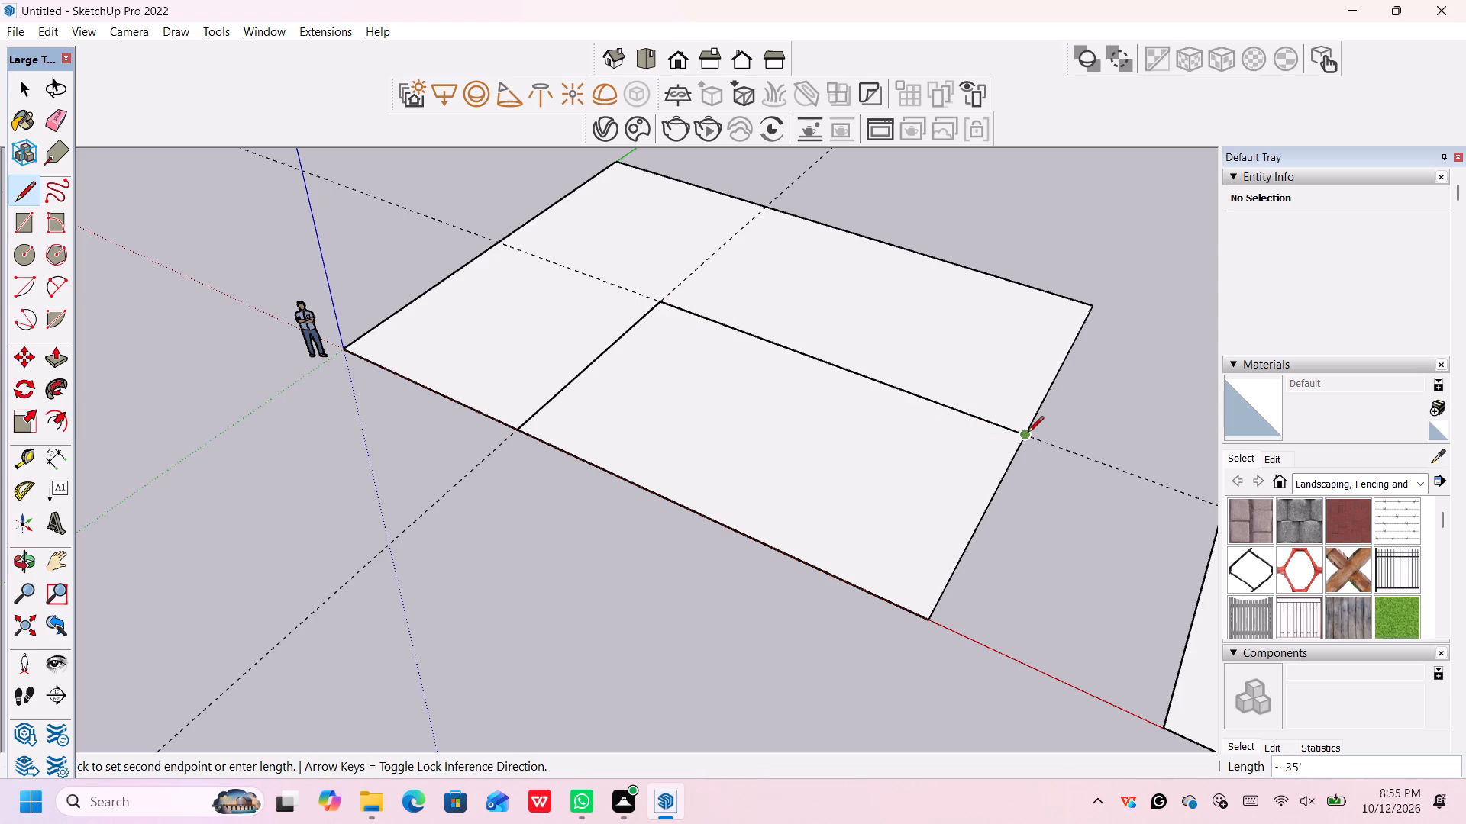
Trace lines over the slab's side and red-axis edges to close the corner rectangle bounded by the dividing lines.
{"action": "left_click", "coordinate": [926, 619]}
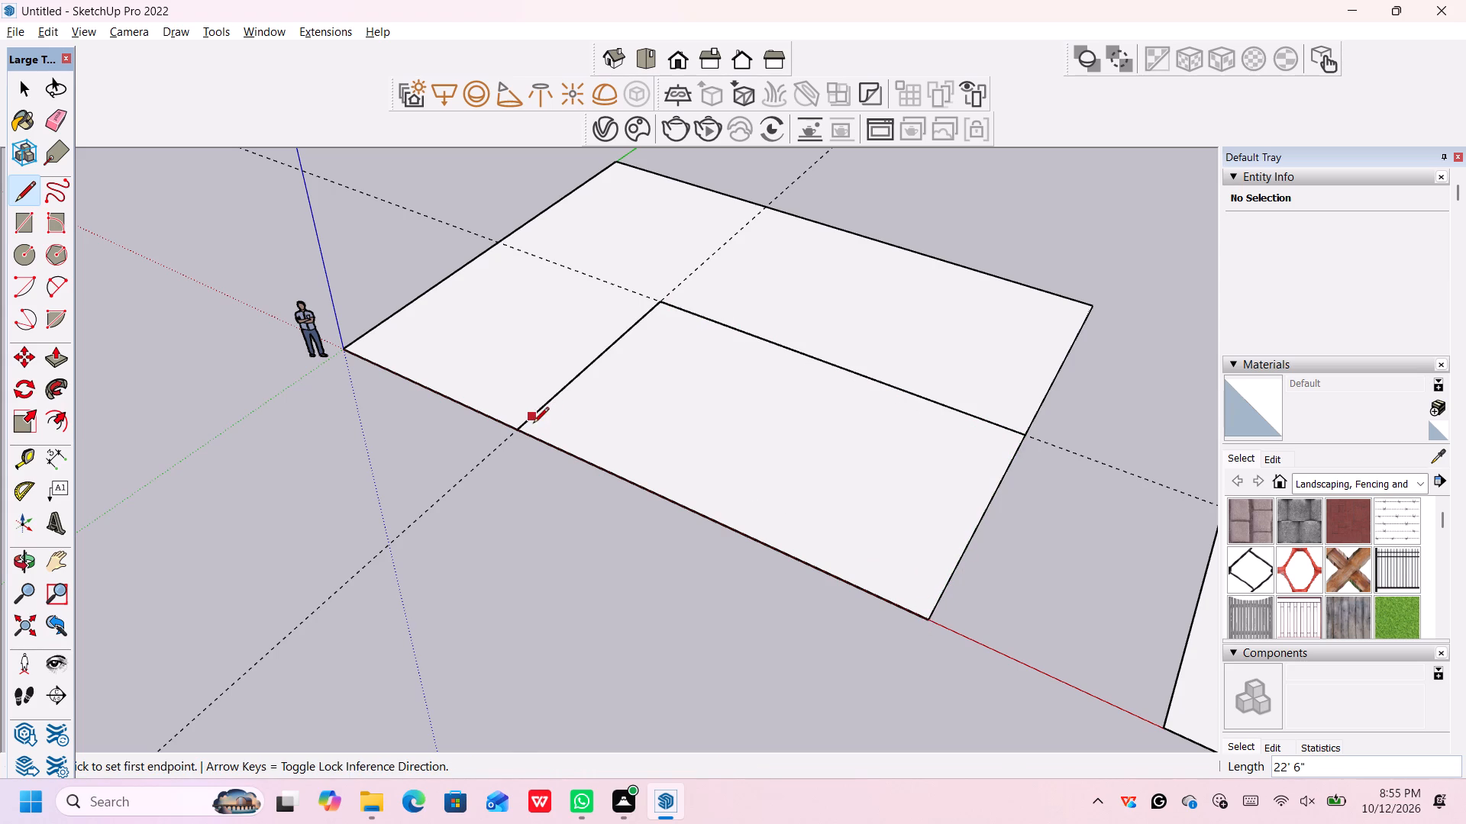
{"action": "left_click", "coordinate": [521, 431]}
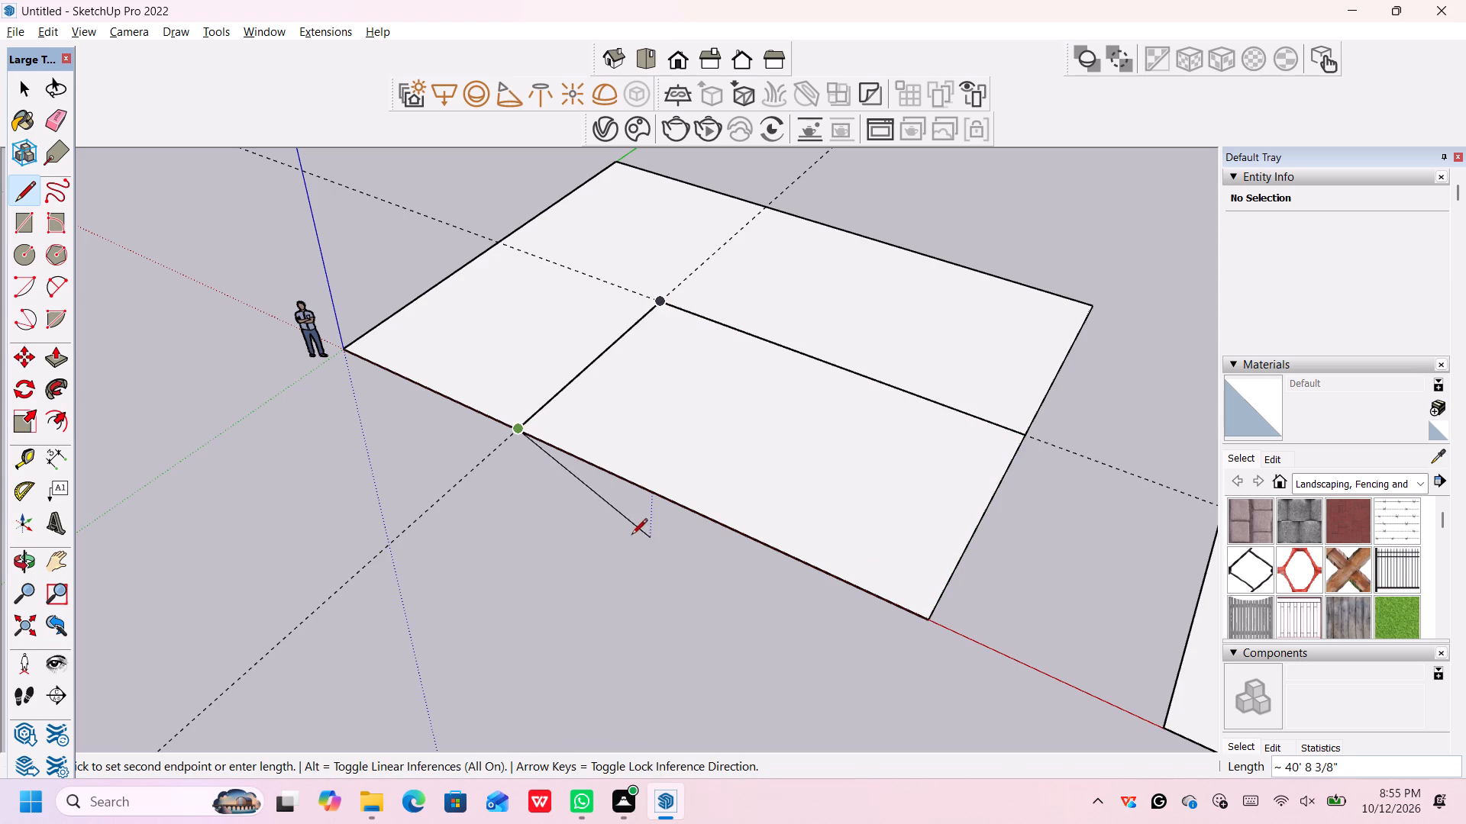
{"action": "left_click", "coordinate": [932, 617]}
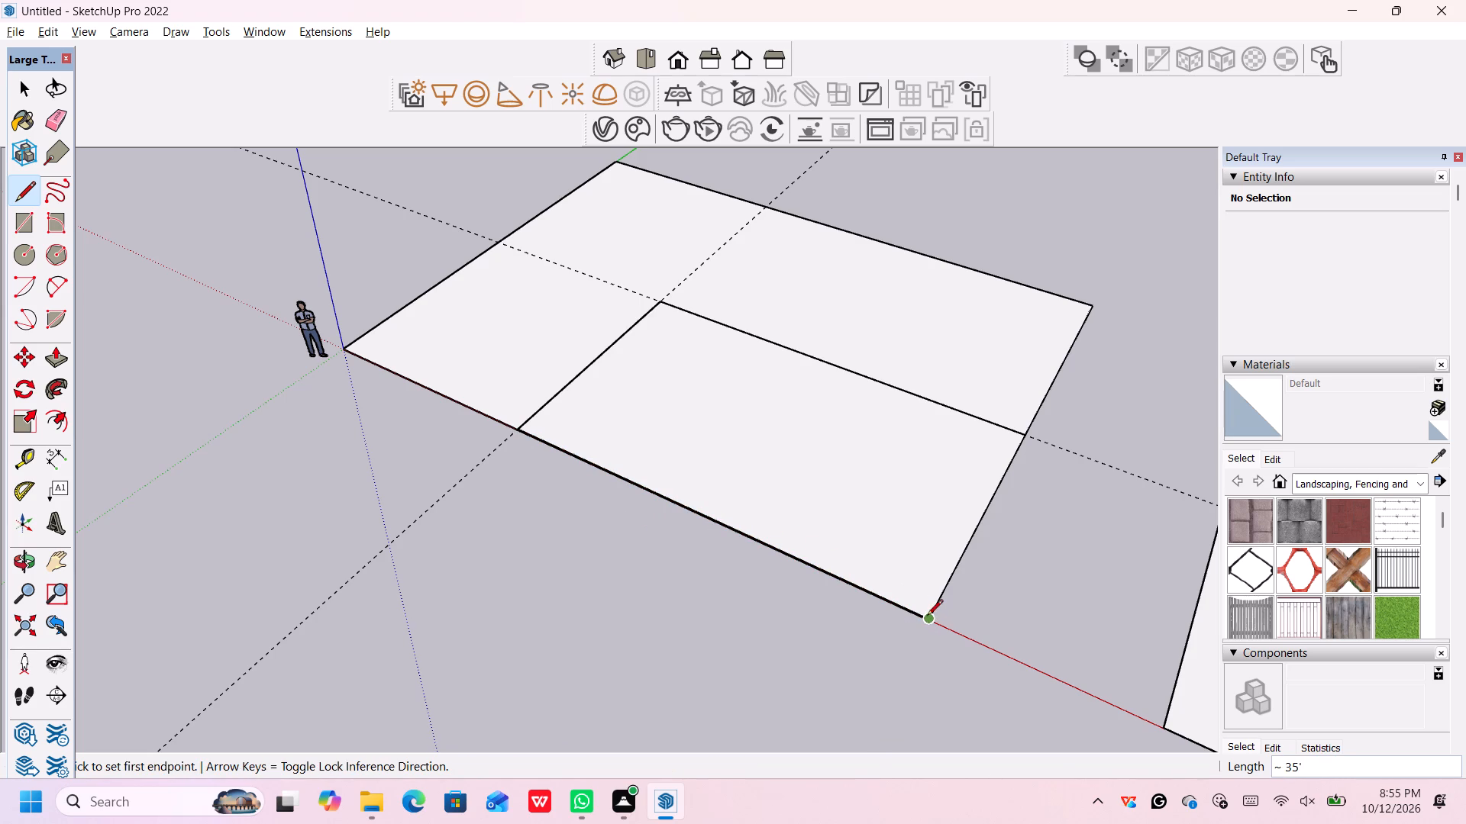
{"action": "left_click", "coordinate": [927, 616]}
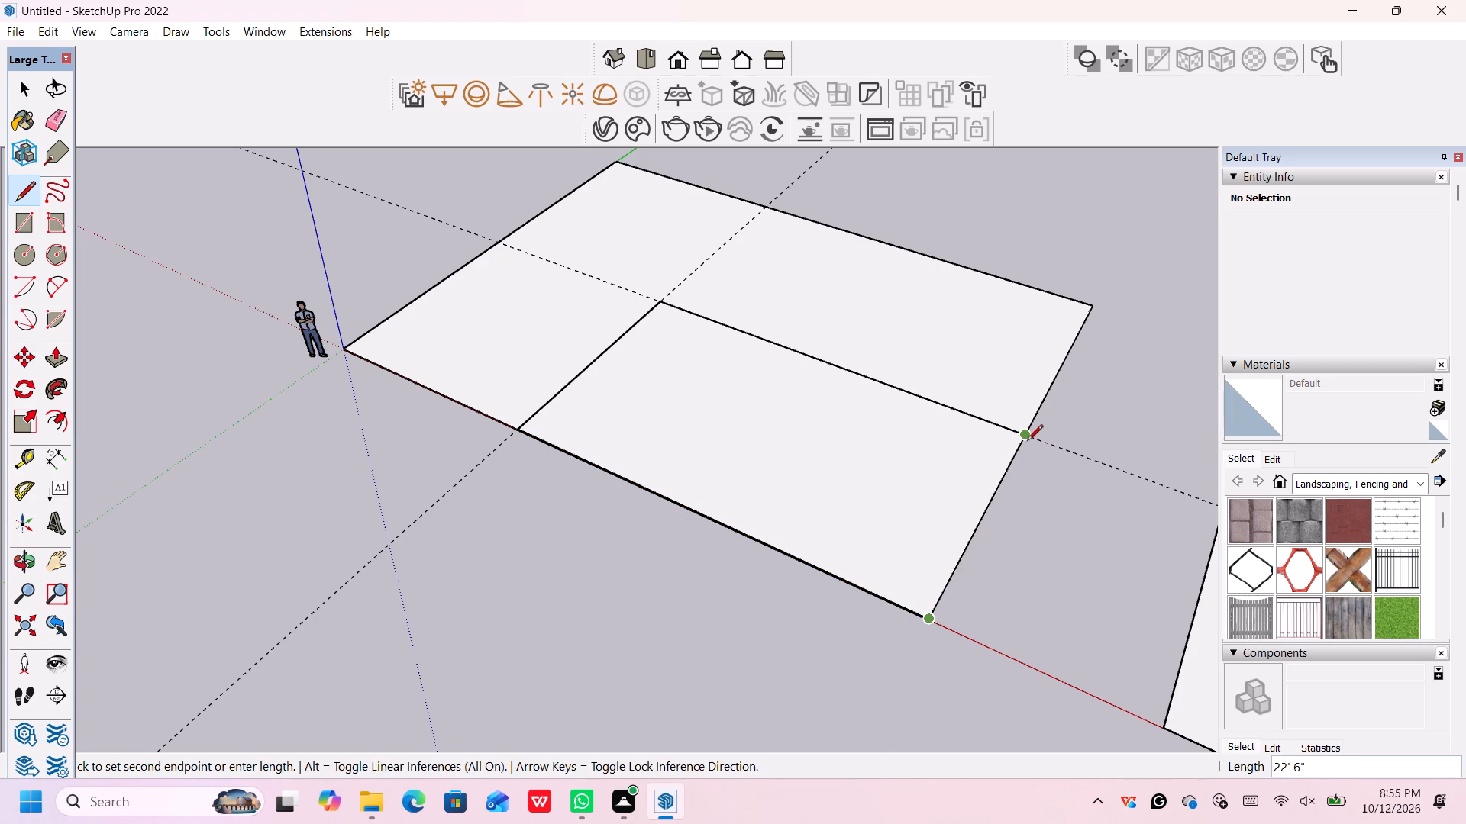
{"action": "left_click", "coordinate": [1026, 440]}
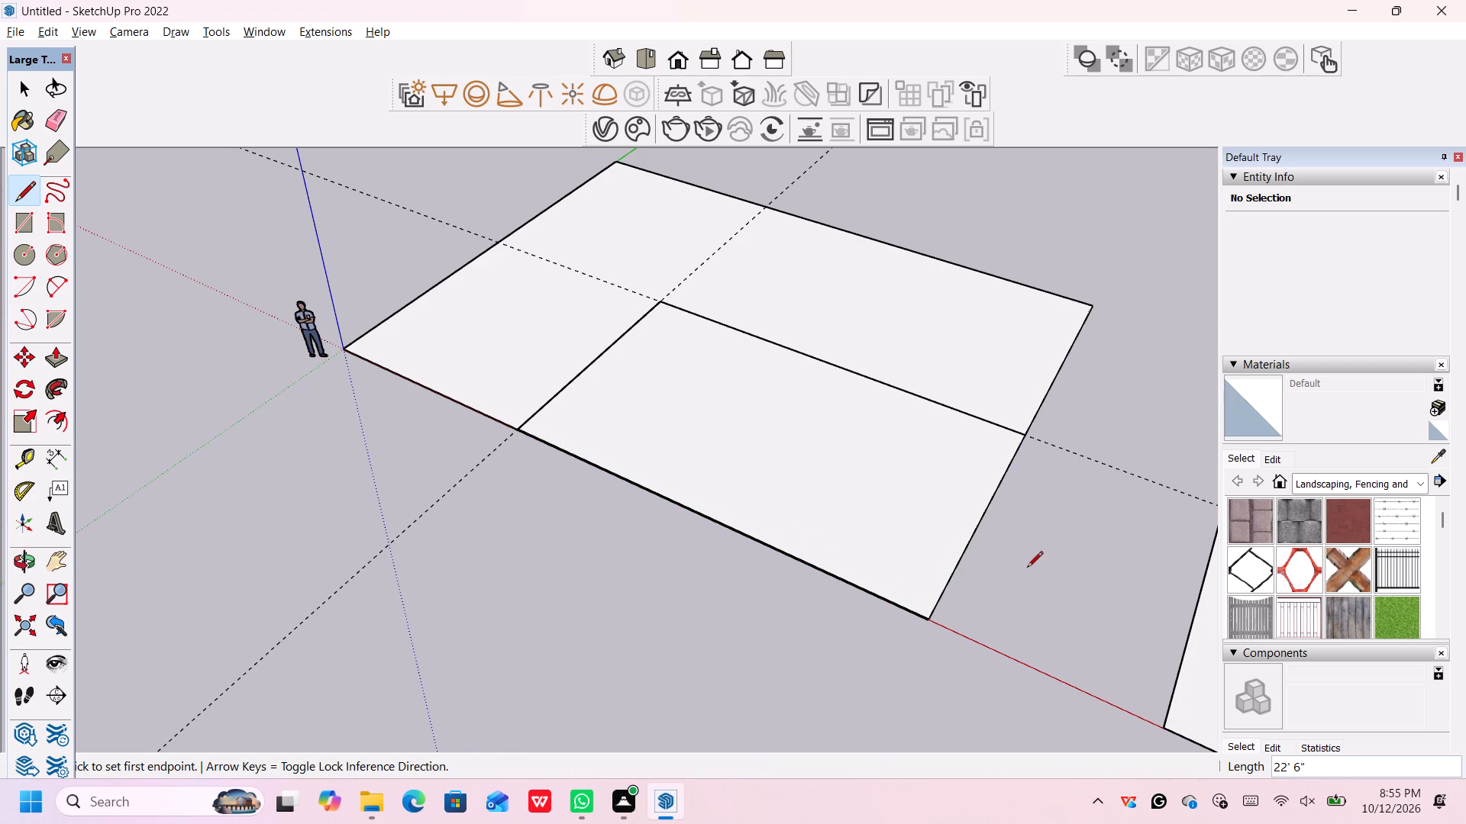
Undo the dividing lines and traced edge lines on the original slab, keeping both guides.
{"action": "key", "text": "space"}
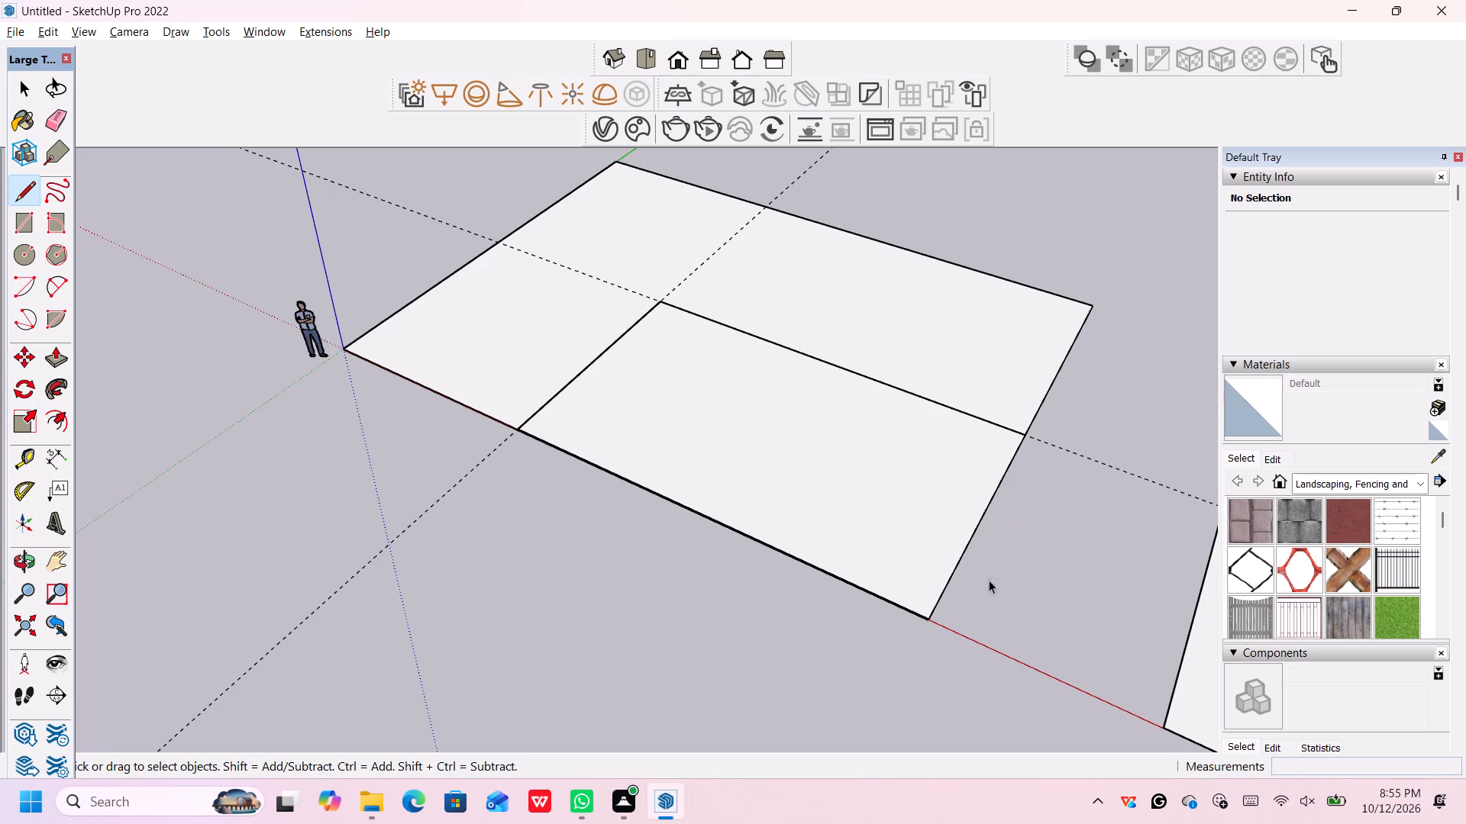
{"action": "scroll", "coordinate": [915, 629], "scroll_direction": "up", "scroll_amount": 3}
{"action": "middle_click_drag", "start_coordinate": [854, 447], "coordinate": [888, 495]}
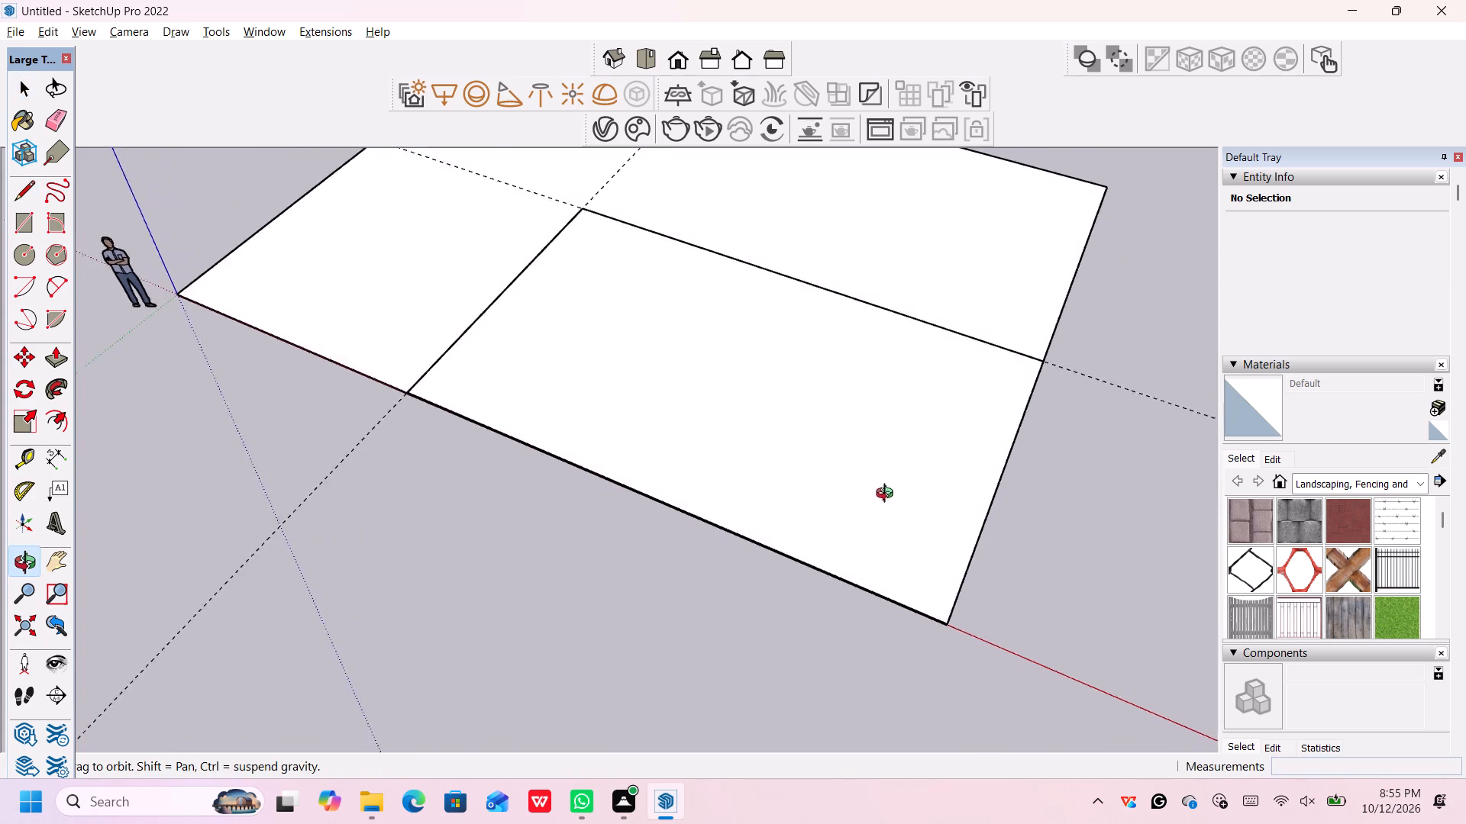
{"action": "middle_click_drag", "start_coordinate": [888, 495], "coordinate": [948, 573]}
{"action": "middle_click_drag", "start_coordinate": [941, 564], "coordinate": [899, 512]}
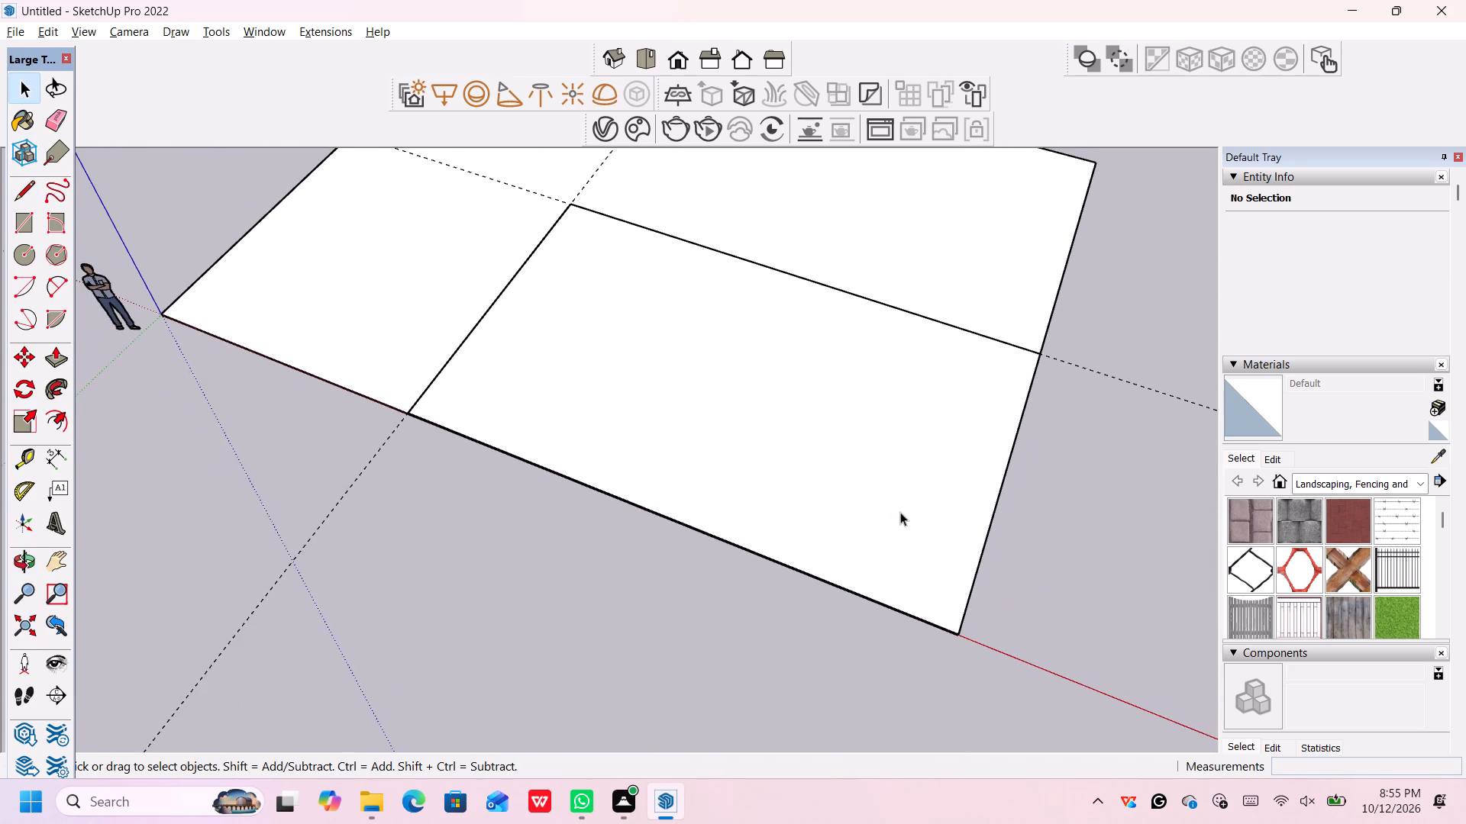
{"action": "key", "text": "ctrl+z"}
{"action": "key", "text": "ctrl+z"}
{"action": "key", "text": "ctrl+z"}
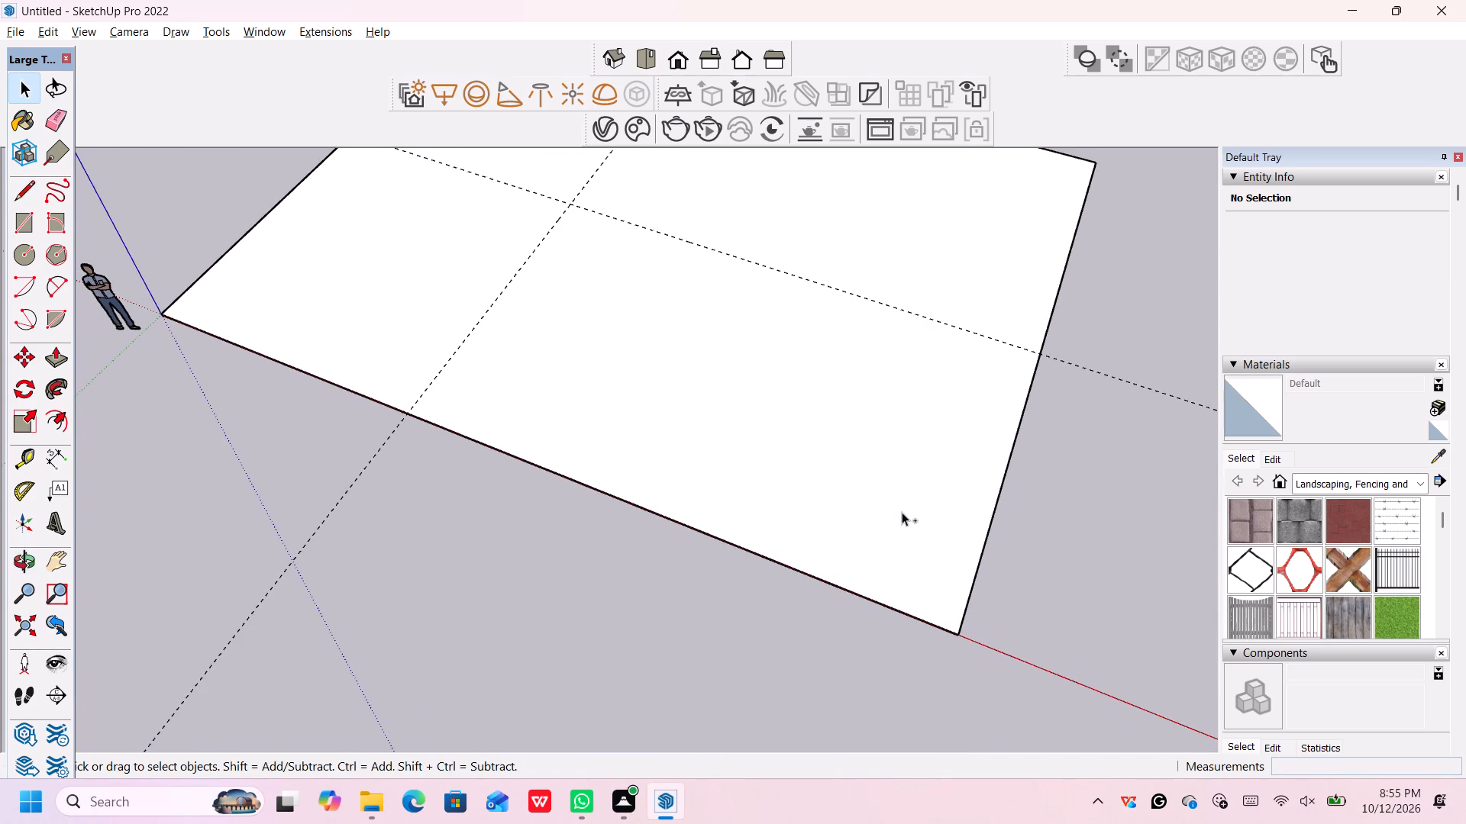
Draw a rectangle of about 35' by 22'6" from the slab's outer red-axis corner to the guide intersection, and check the face division with Push/Pull.
{"action": "key", "text": "r"}
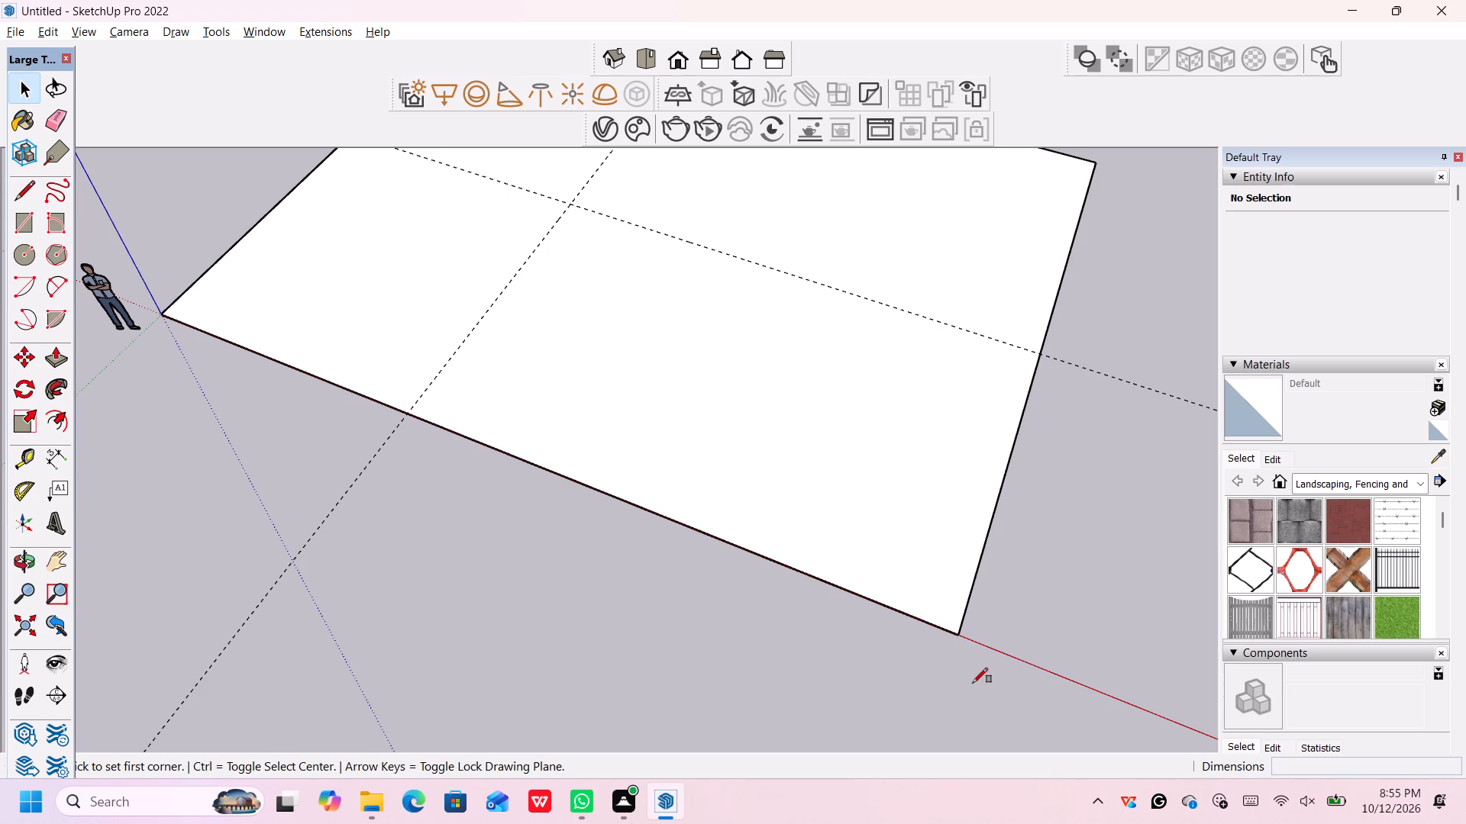
{"action": "left_click", "coordinate": [960, 633]}
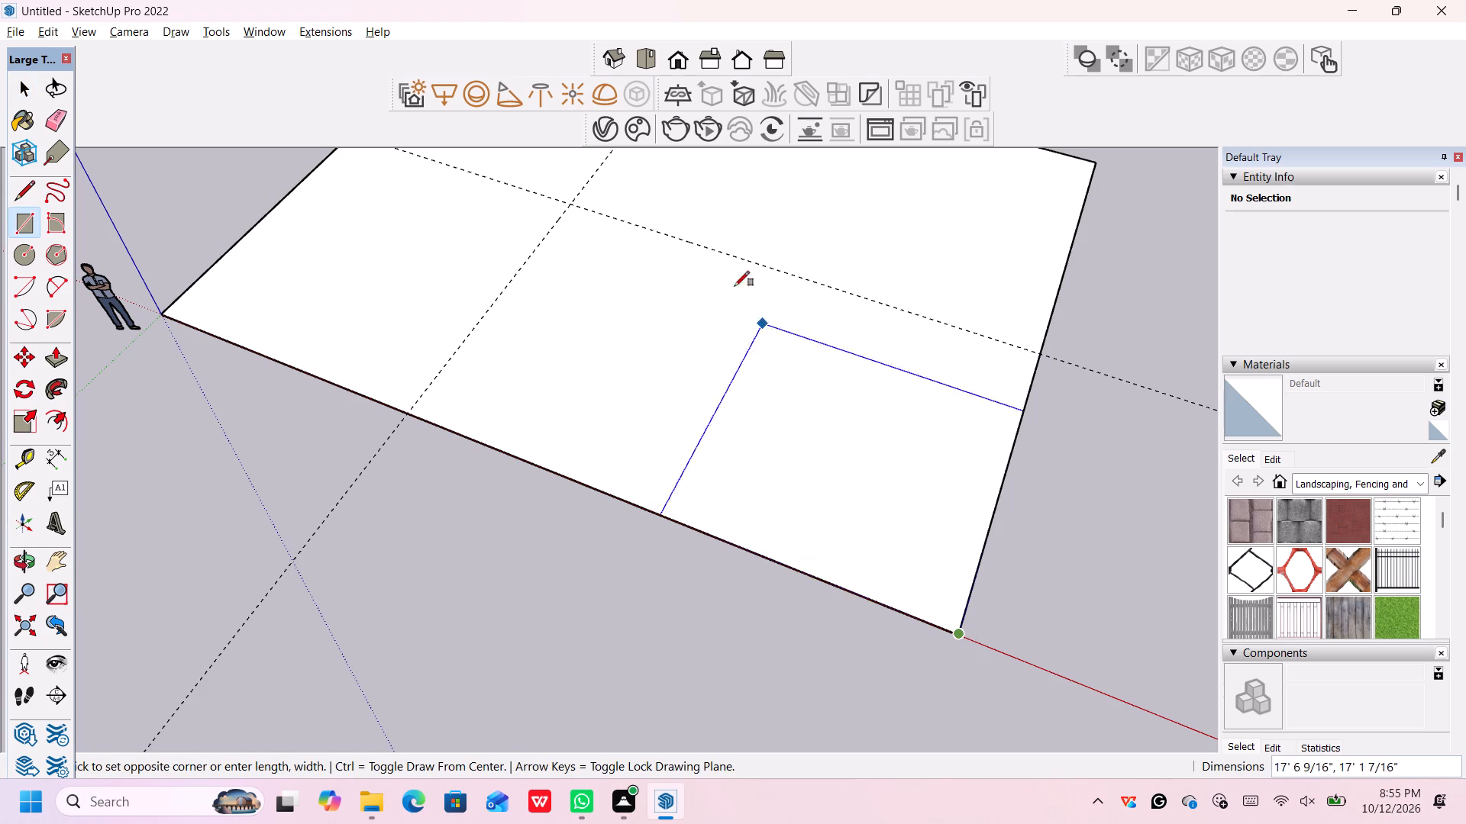
{"action": "left_click", "coordinate": [571, 202]}
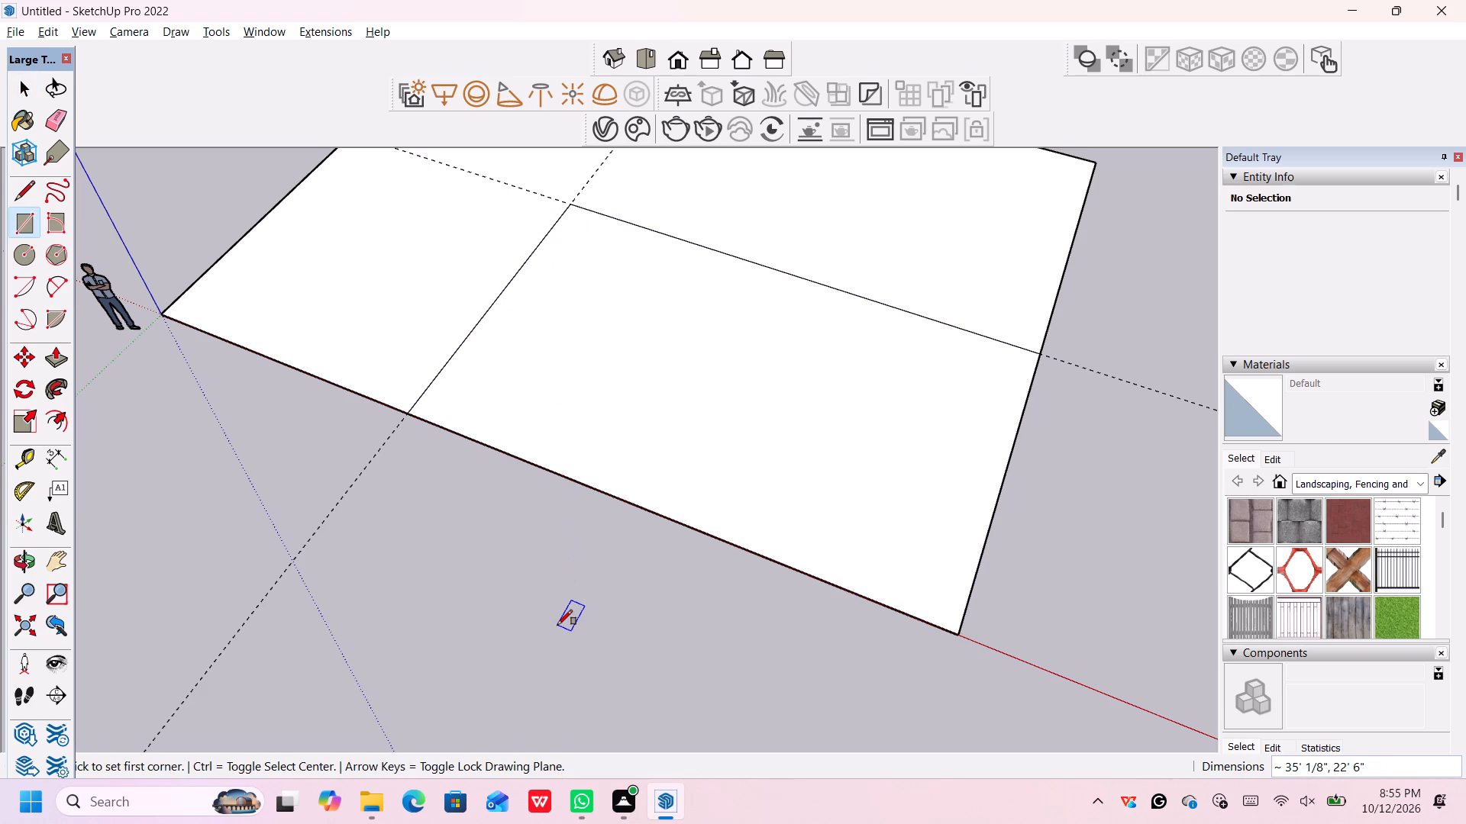
{"action": "key", "text": "space"}
{"action": "scroll", "coordinate": [589, 558], "scroll_direction": "down", "scroll_amount": 5}
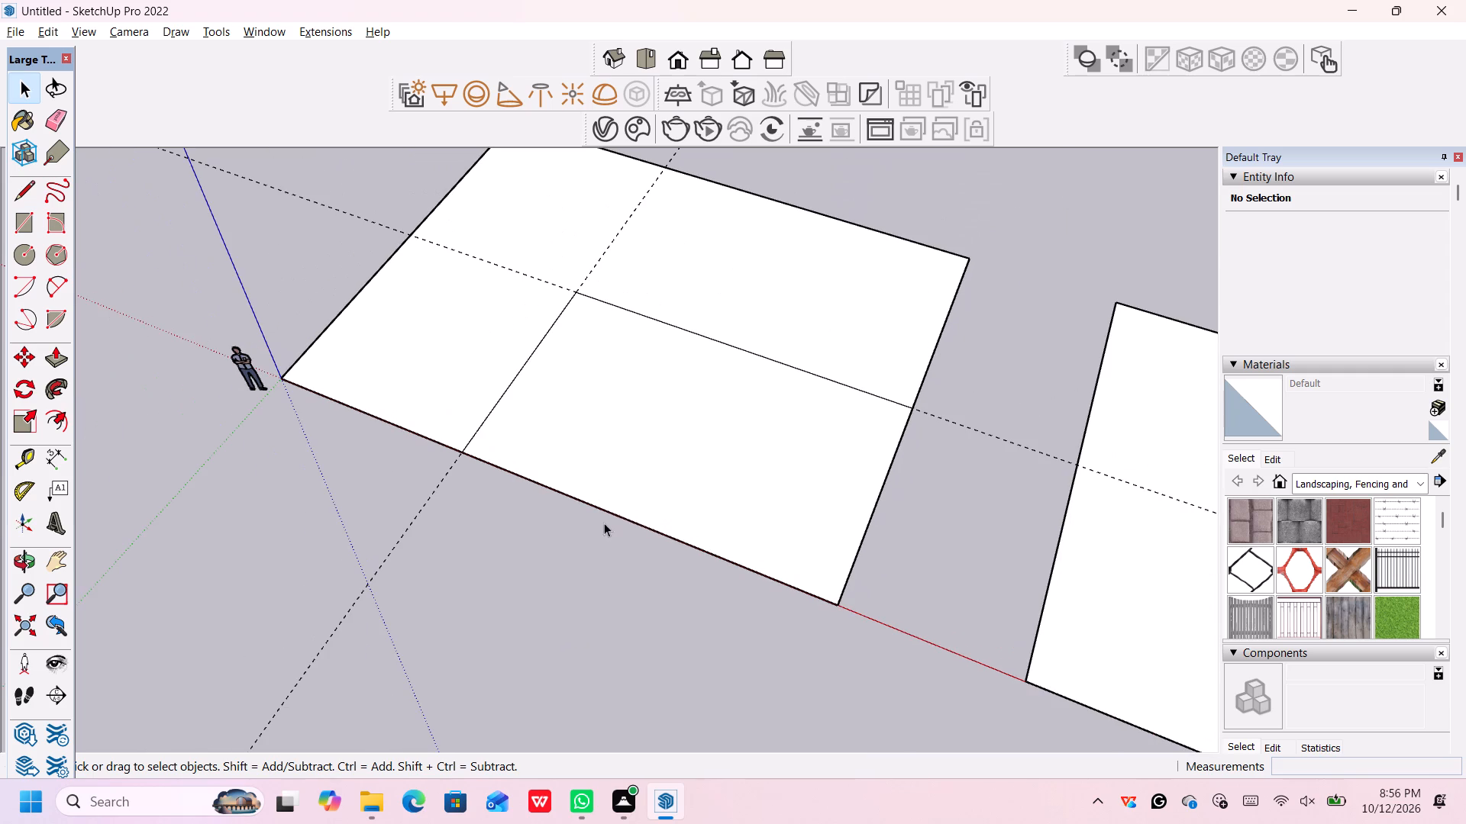
{"action": "key", "text": "p"}
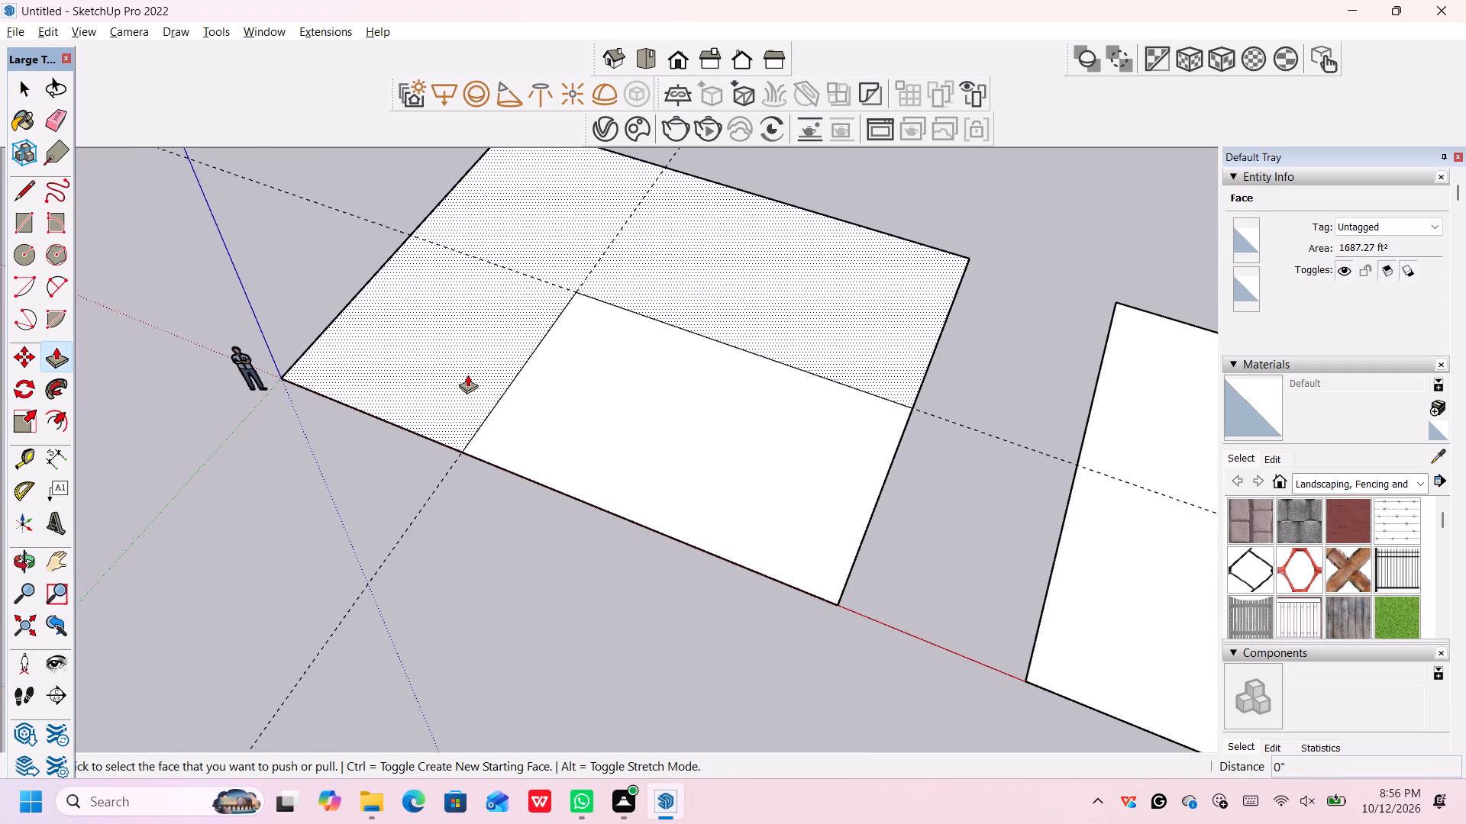
{"action": "key", "text": "space"}
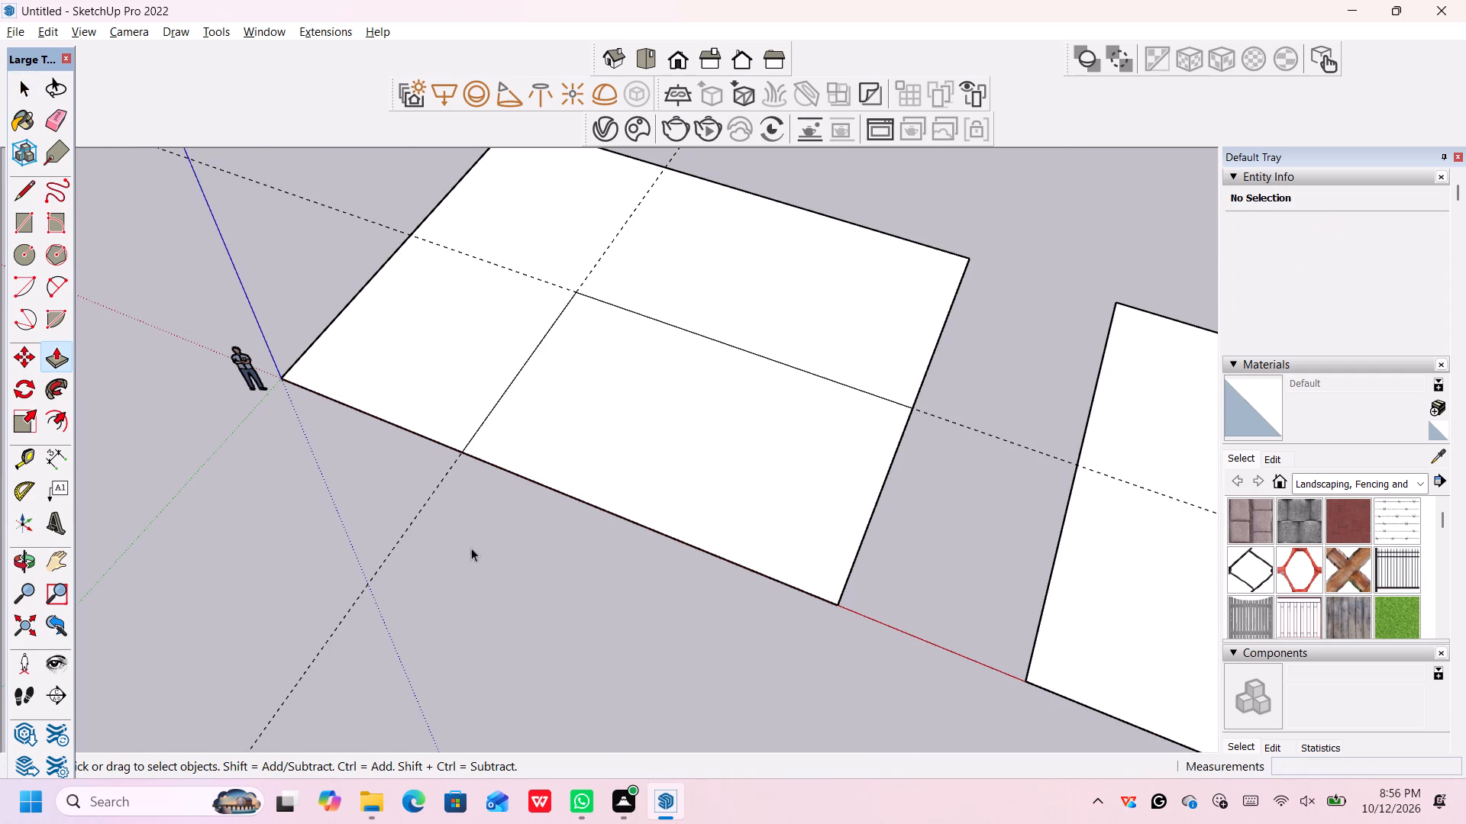
Delete the two guide lines crossing the original slab.
{"action": "left_click", "coordinate": [427, 506]}
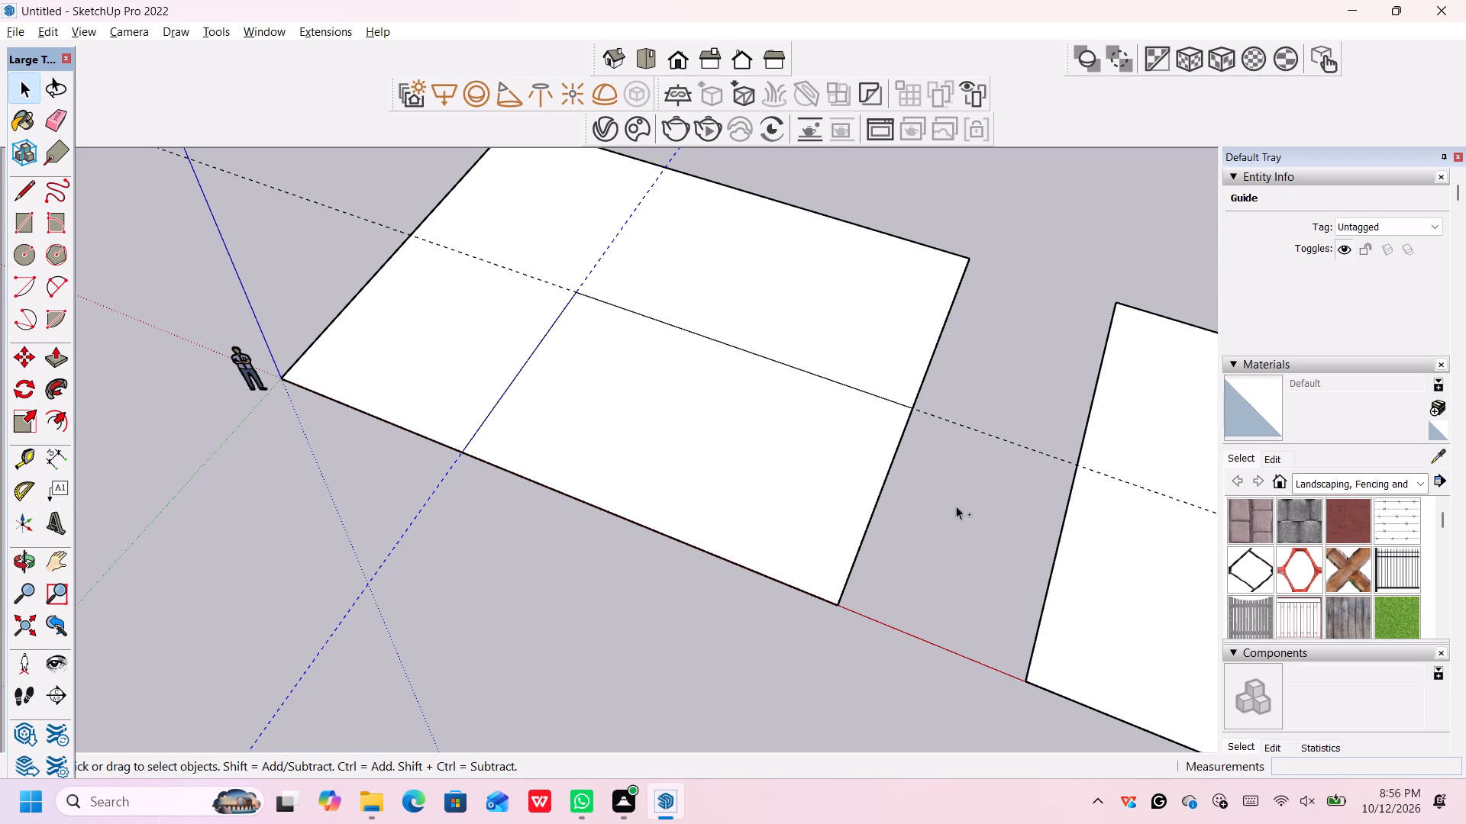
{"action": "left_click", "coordinate": [1012, 440], "text": "ctrl"}
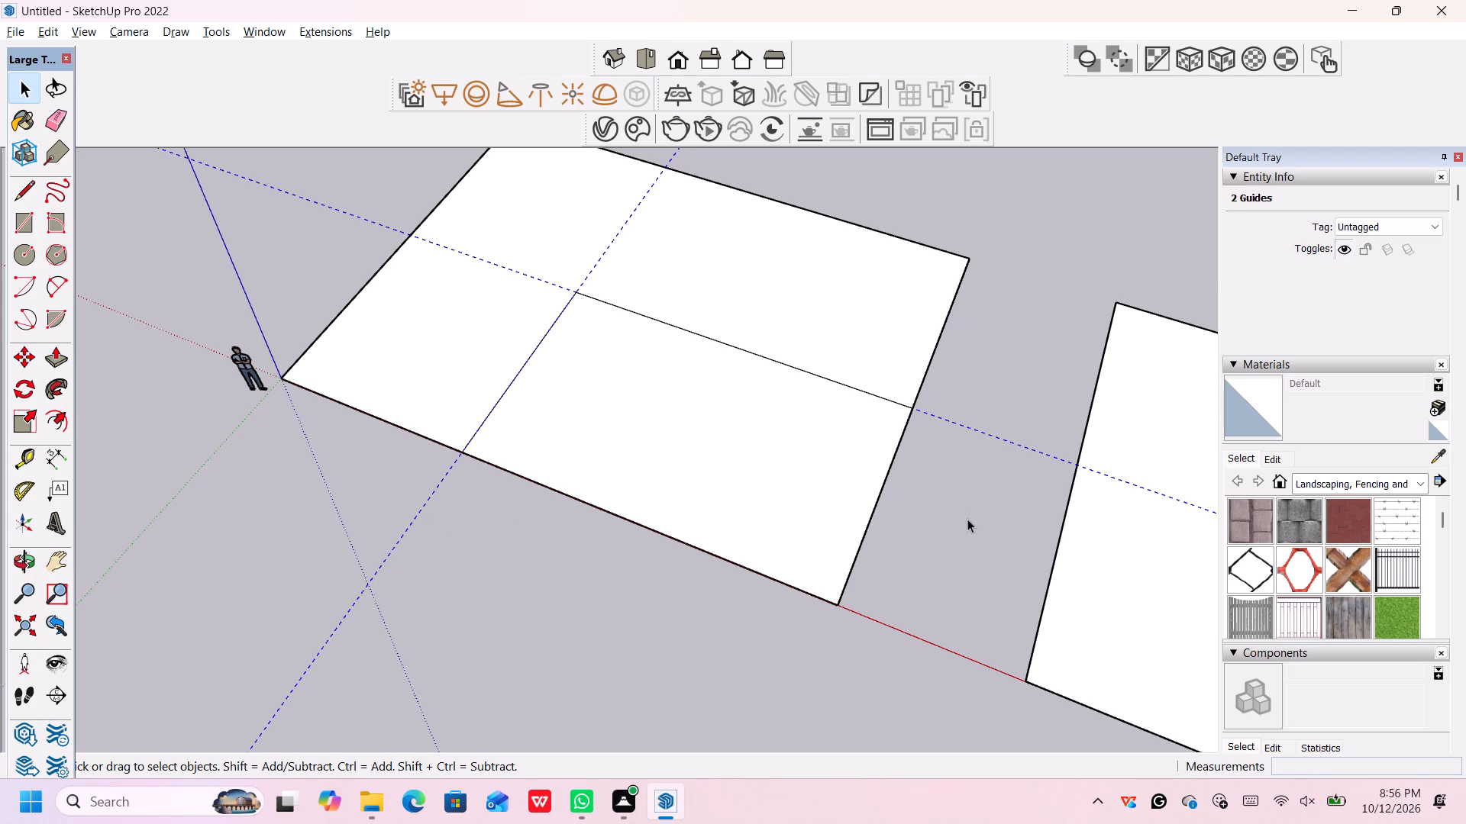
{"action": "key", "text": "Delete"}
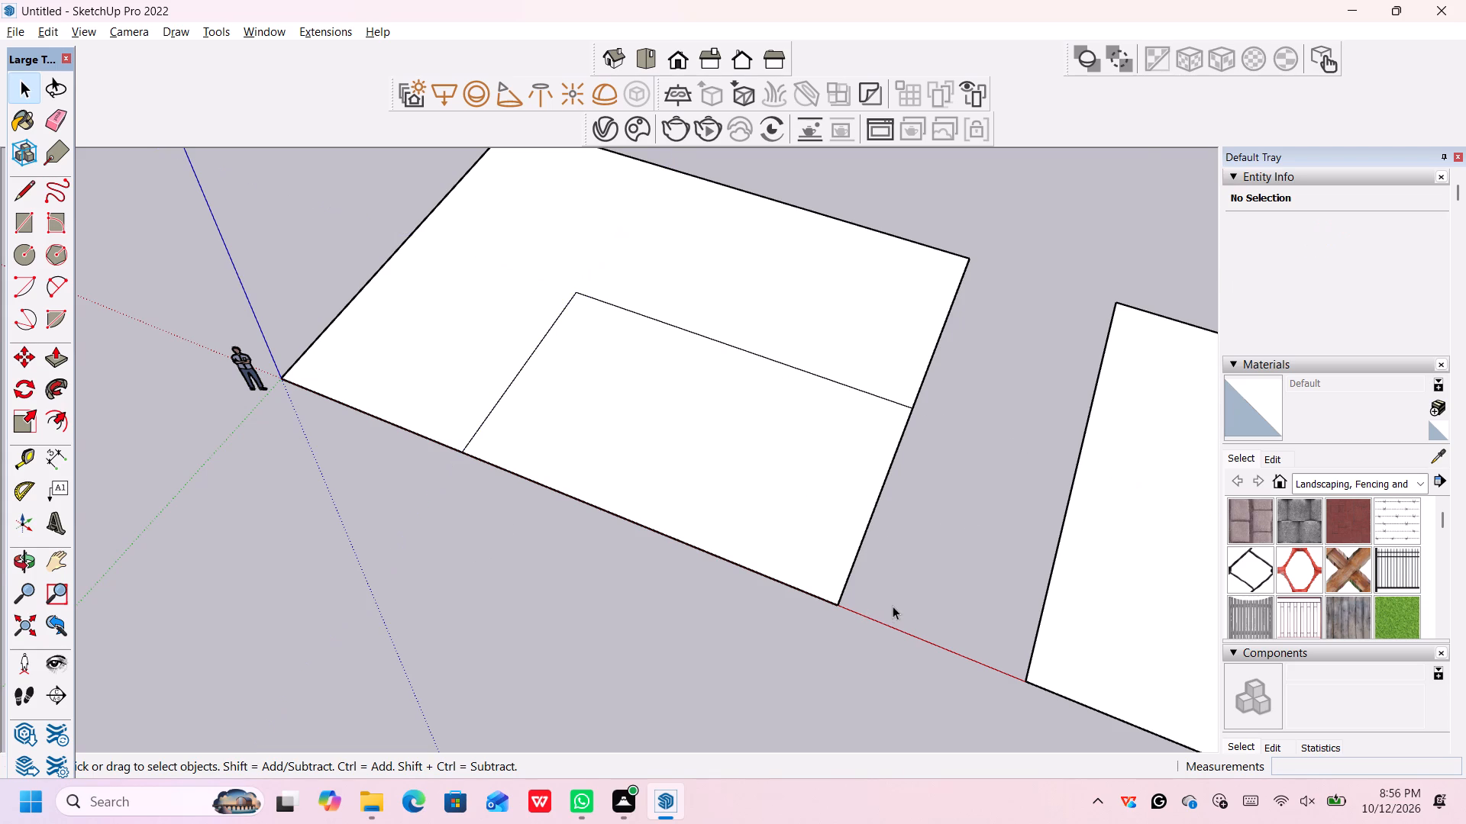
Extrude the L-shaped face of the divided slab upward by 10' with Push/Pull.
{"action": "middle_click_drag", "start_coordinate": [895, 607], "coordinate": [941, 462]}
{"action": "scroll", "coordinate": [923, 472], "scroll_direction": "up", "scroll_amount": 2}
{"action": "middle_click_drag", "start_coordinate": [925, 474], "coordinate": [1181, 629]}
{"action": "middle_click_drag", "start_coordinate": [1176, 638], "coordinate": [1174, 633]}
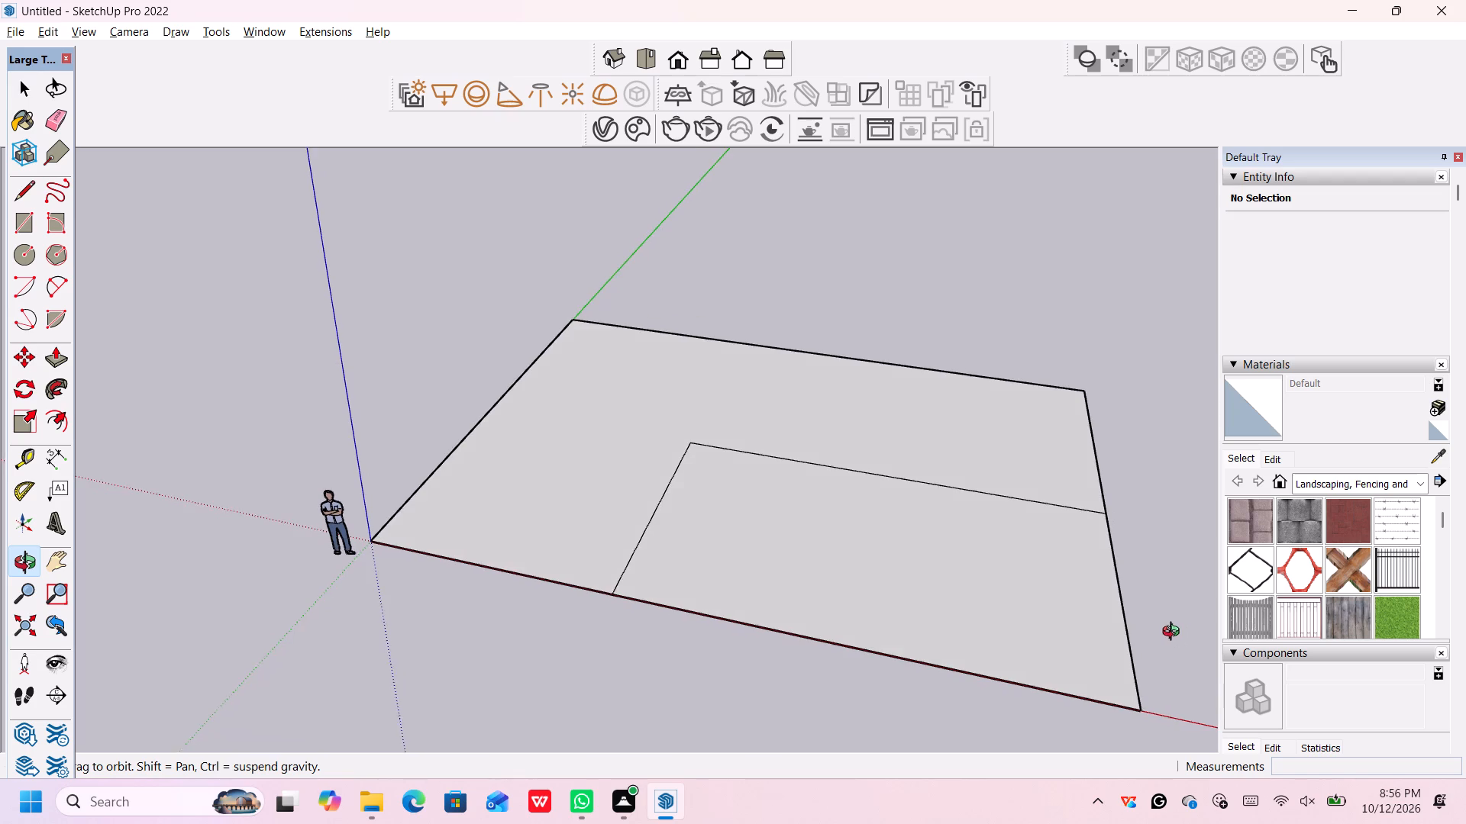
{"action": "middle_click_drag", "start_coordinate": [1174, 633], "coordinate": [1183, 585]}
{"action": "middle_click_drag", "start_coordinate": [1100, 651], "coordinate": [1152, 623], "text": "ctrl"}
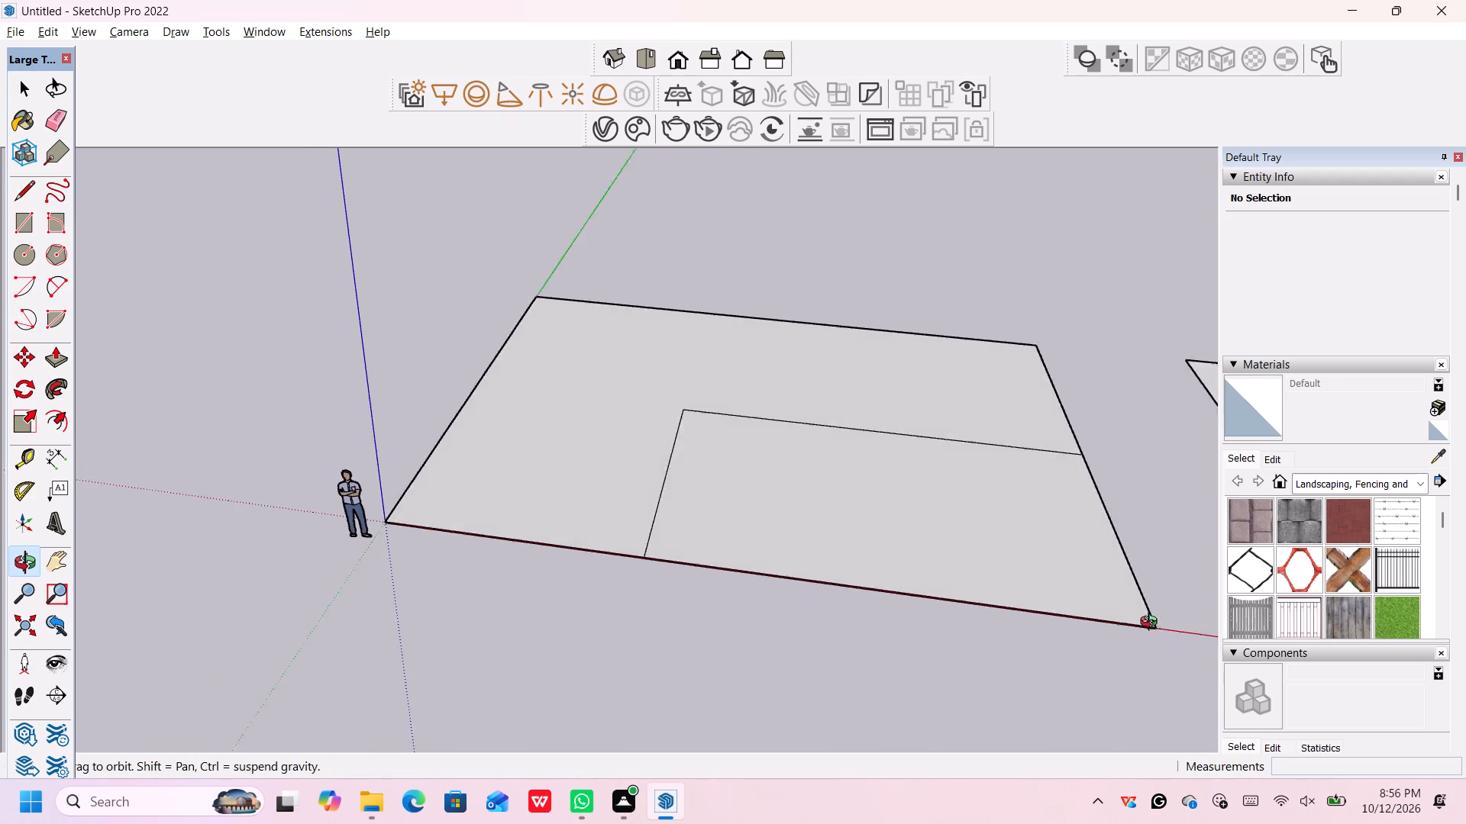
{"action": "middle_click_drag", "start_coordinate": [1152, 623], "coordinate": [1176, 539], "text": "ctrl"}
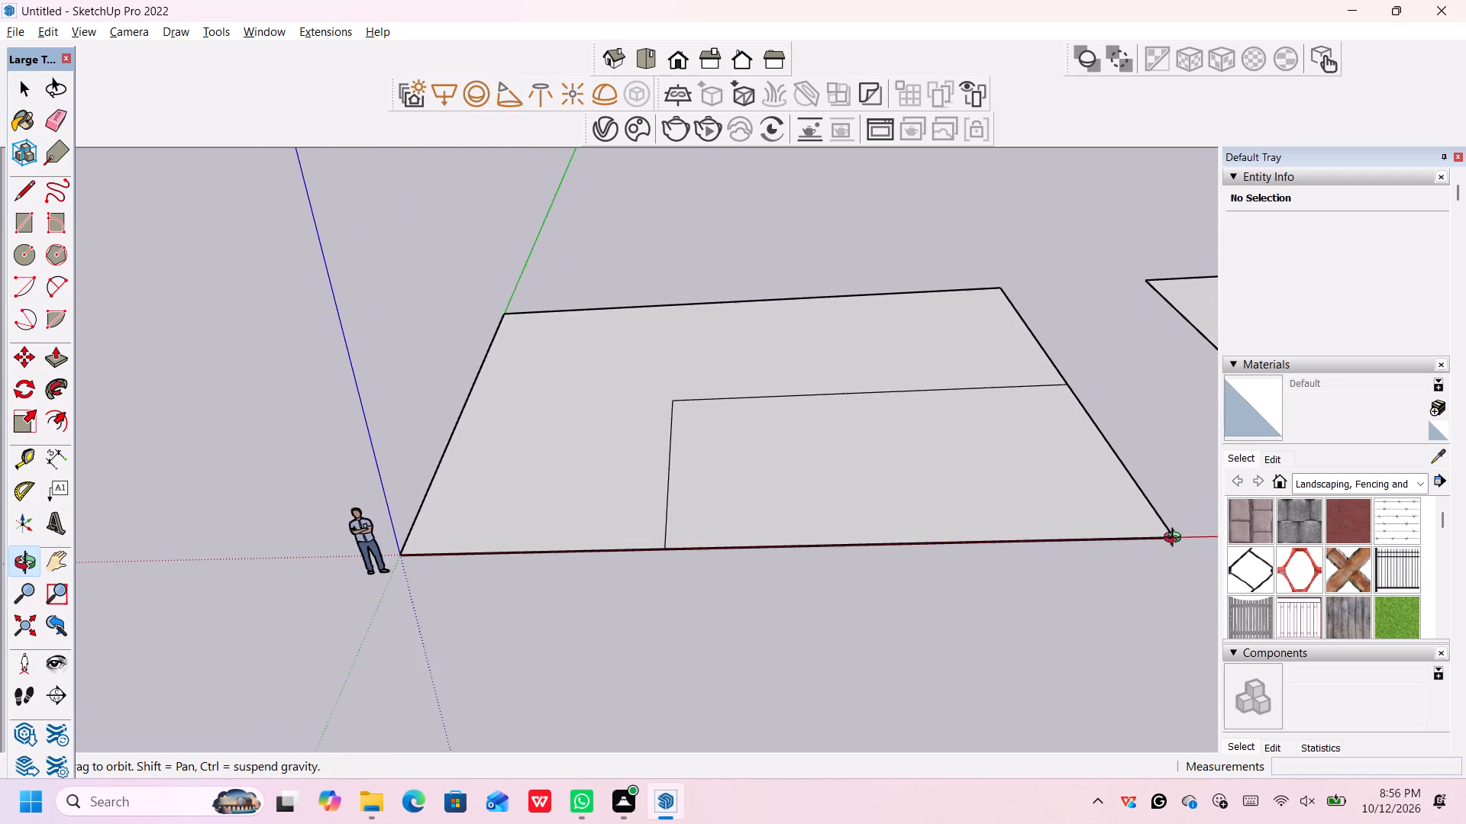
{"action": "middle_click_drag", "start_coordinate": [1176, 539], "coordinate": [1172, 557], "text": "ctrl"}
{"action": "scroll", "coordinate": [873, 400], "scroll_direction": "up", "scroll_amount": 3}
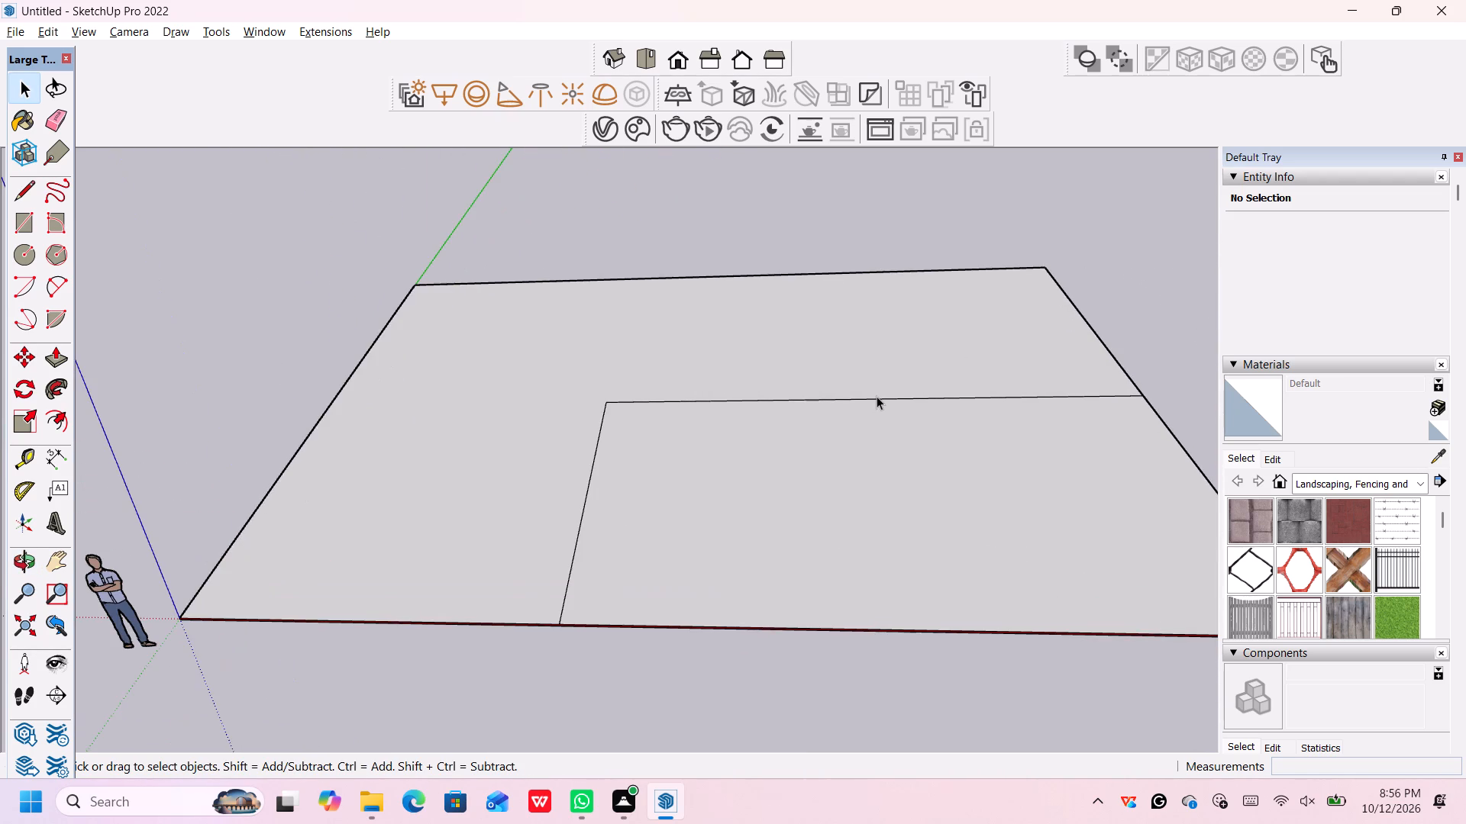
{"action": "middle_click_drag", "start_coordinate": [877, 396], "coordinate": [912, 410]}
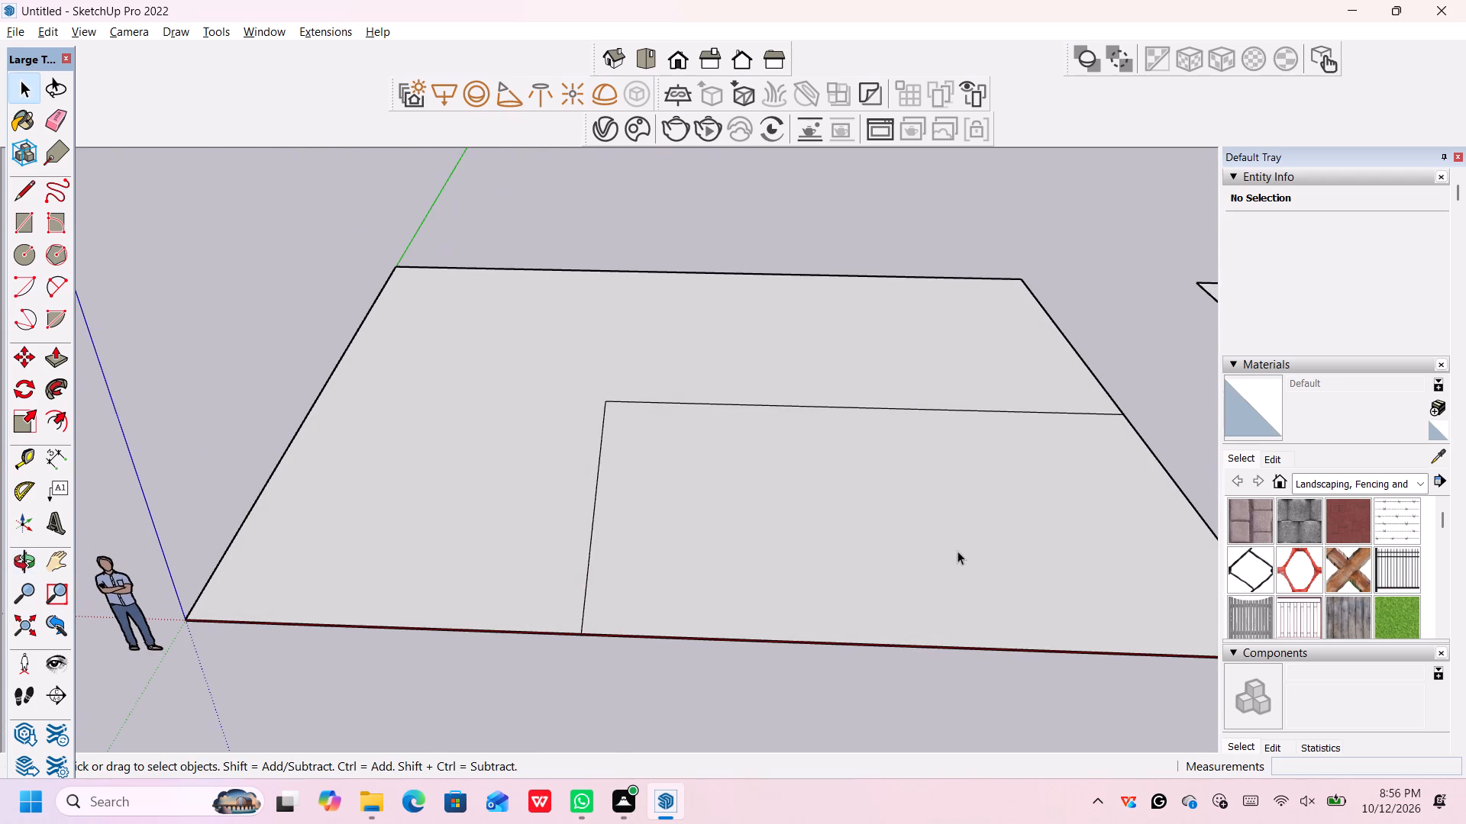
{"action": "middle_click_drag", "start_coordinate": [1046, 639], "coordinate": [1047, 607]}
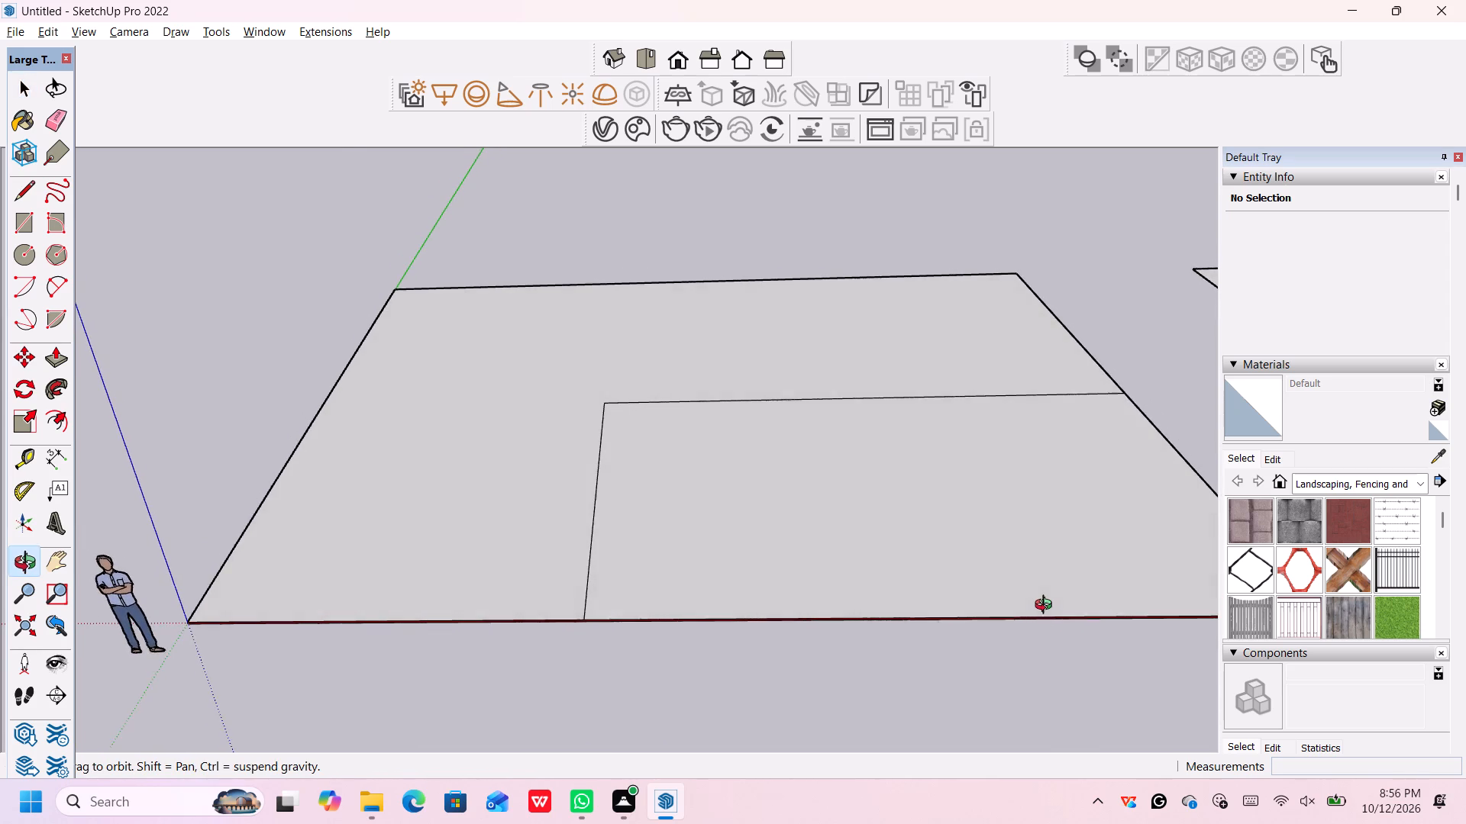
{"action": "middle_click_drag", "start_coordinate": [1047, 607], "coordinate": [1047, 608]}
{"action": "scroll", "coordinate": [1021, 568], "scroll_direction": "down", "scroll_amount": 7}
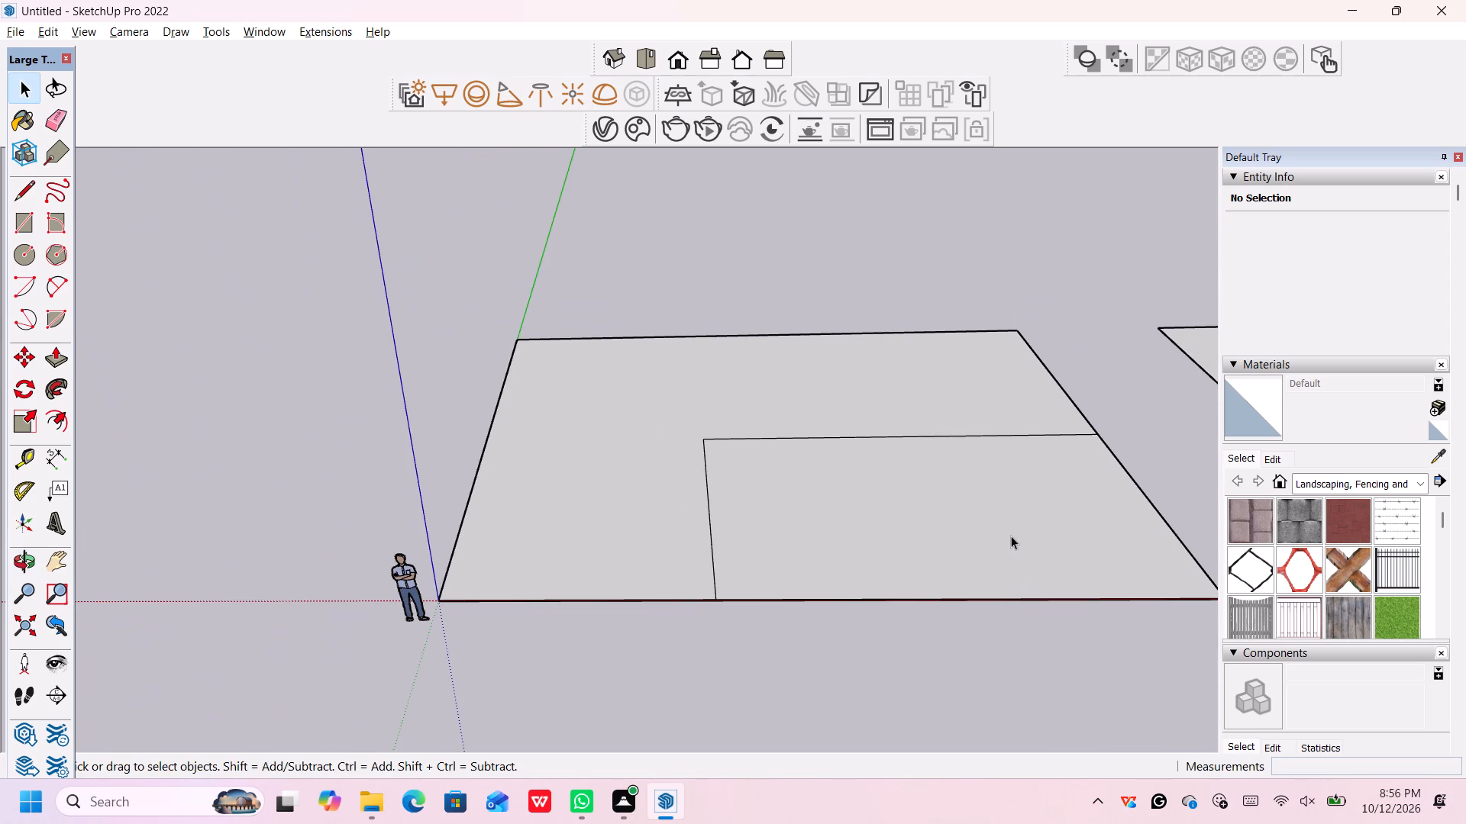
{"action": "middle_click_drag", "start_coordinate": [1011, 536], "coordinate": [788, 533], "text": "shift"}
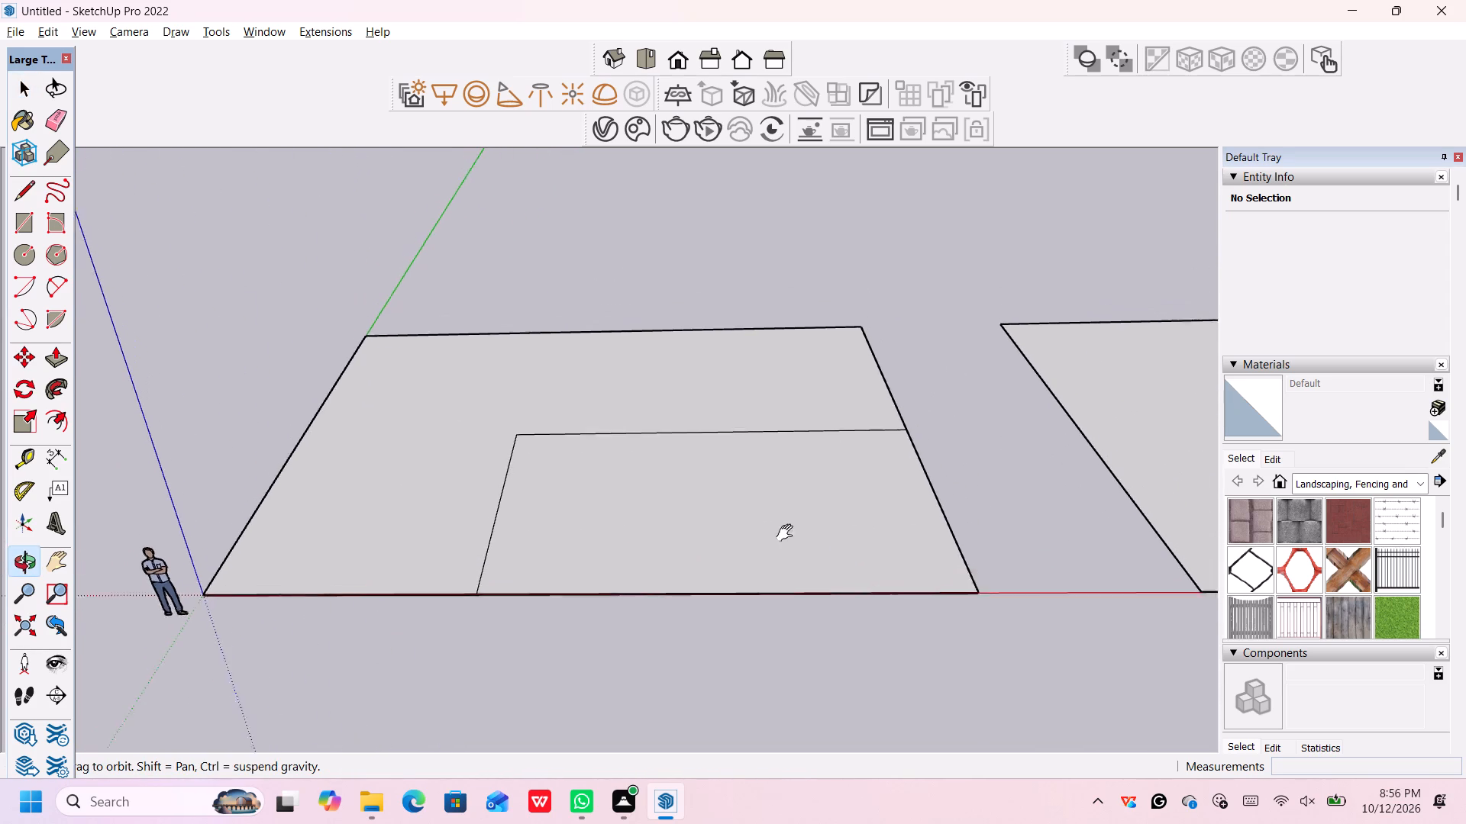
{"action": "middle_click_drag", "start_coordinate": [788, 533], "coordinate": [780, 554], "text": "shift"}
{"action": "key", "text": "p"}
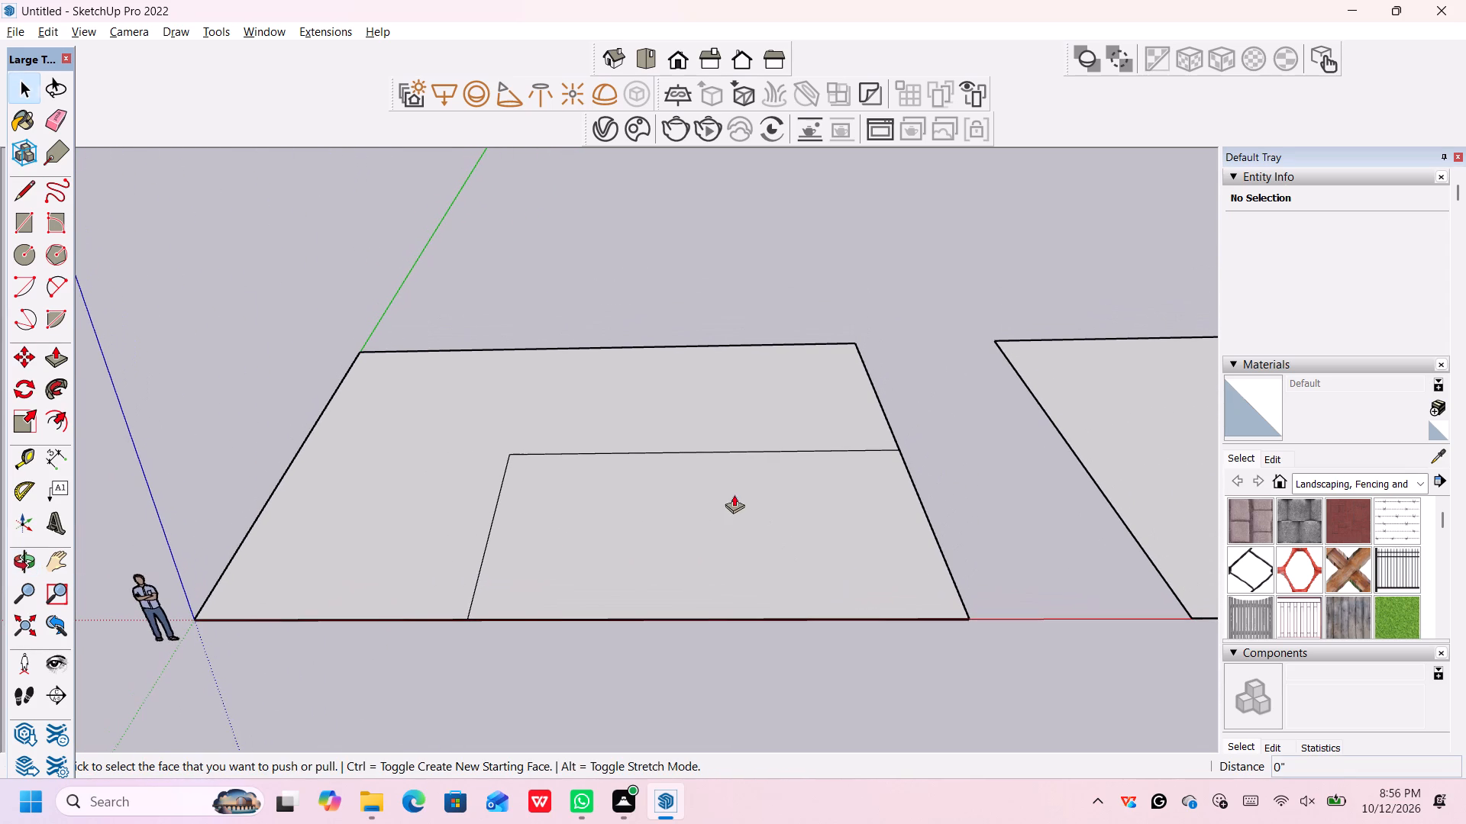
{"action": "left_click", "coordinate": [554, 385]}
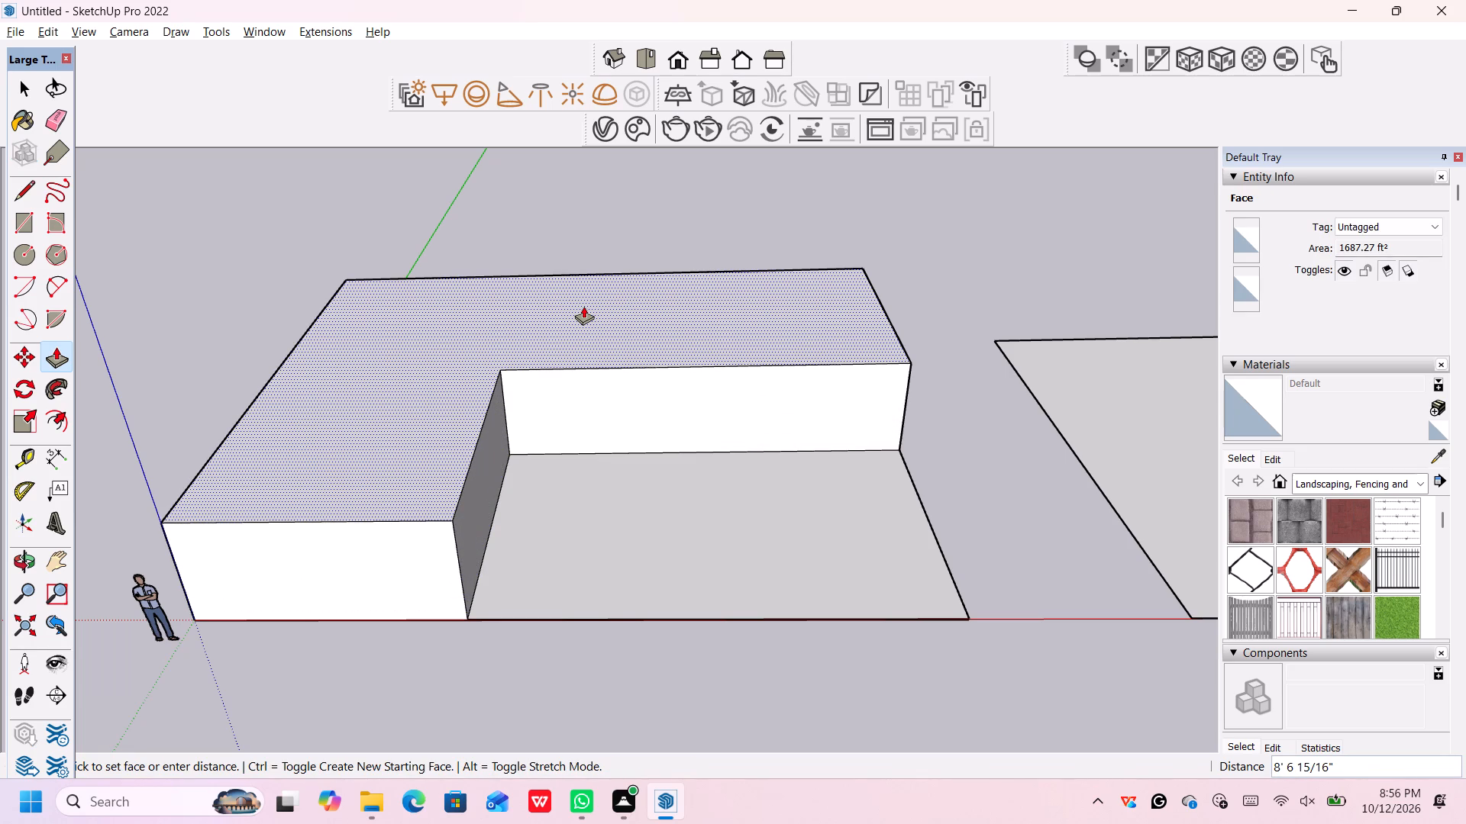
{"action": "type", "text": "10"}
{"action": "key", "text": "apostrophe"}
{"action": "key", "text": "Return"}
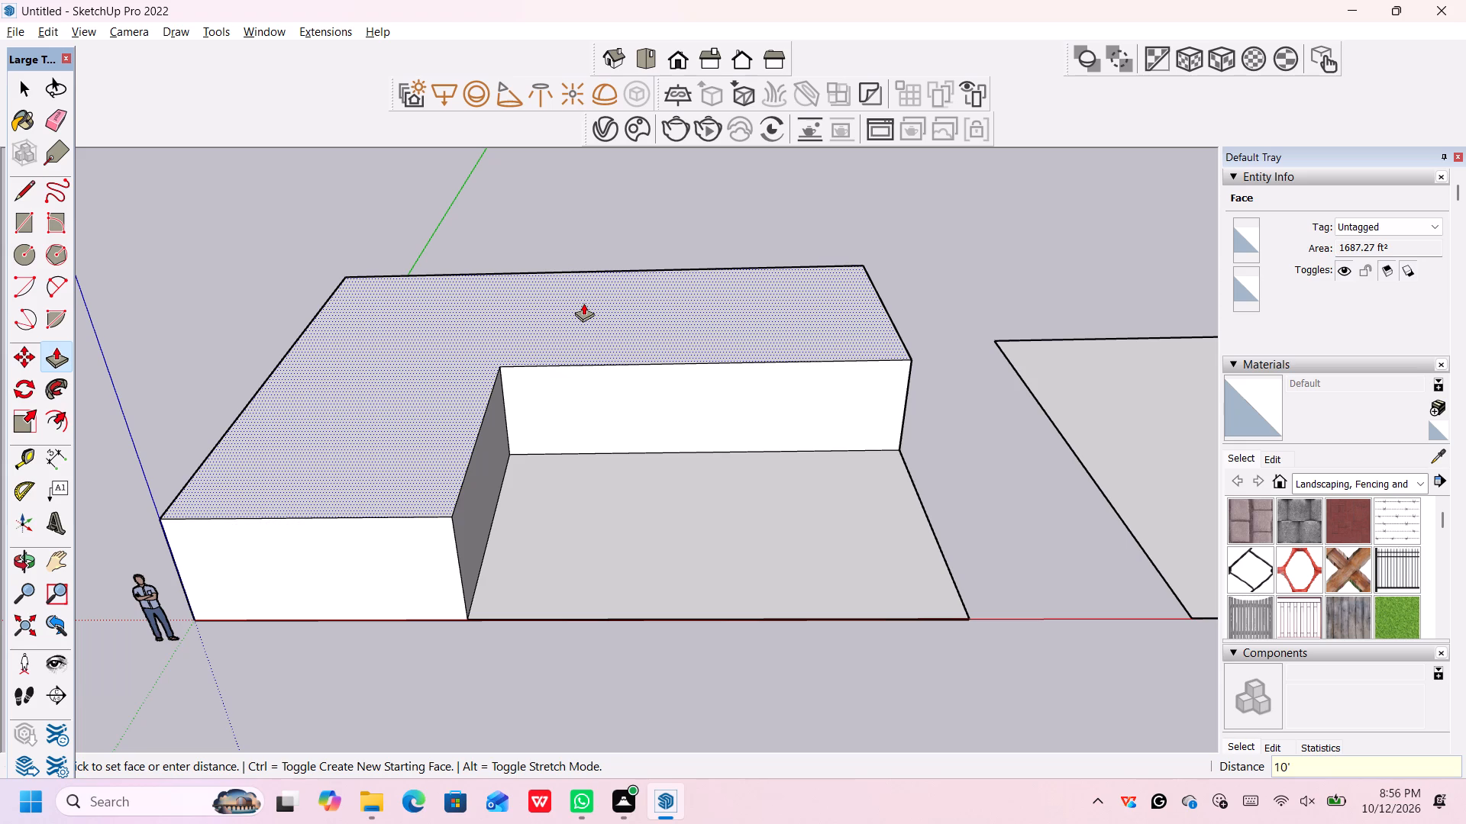
Examine the extruded L-shaped mass and its open corner area from low front viewpoints.
{"action": "scroll", "coordinate": [614, 542], "scroll_direction": "down", "scroll_amount": 3}
{"action": "middle_click_drag", "start_coordinate": [596, 665], "coordinate": [604, 454]}
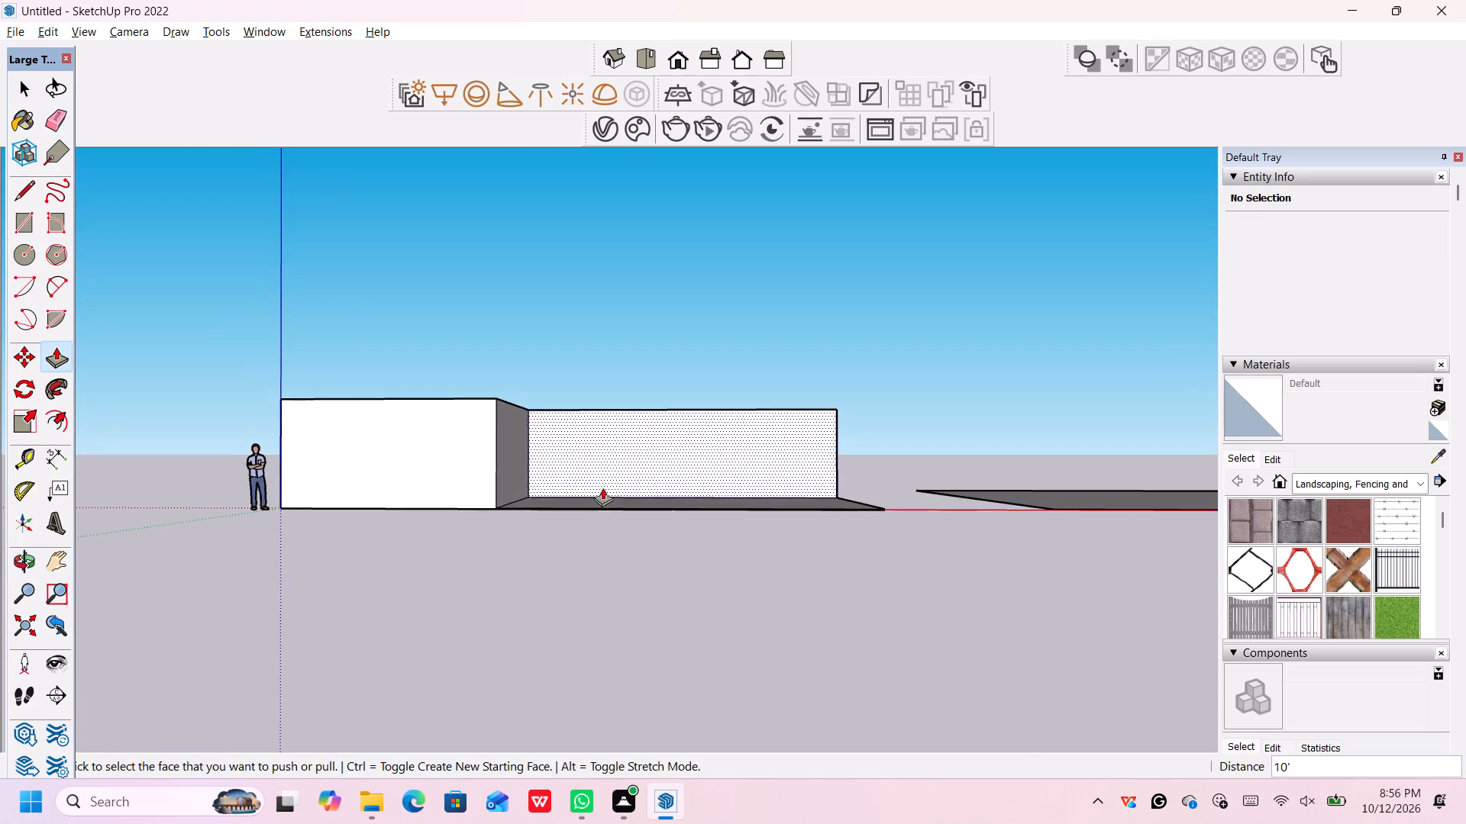
{"action": "middle_click_drag", "start_coordinate": [548, 594], "coordinate": [588, 605]}
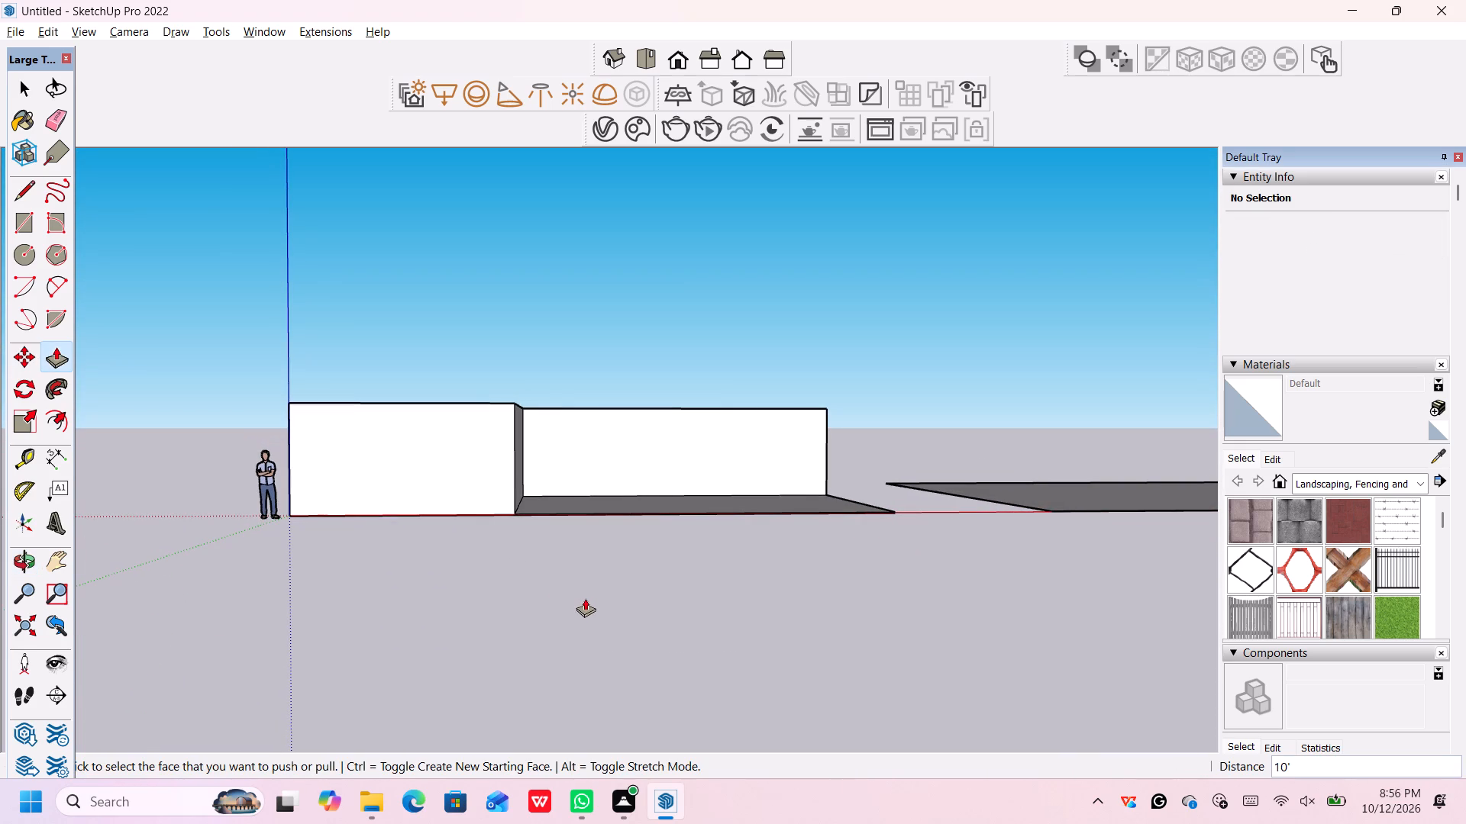
{"action": "scroll", "coordinate": [612, 554], "scroll_direction": "up", "scroll_amount": 1}
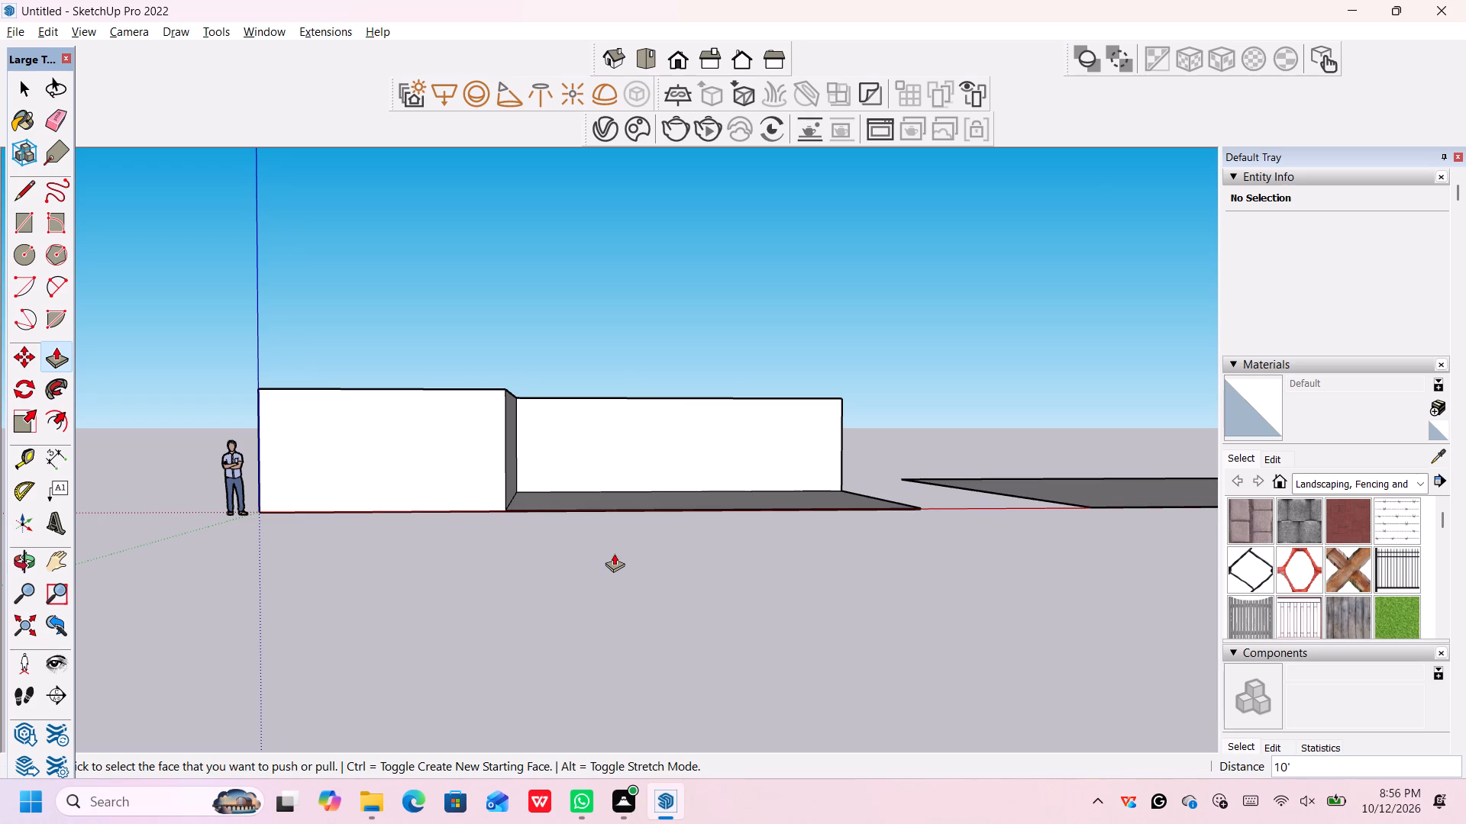
{"action": "middle_click_drag", "start_coordinate": [614, 554], "coordinate": [615, 589]}
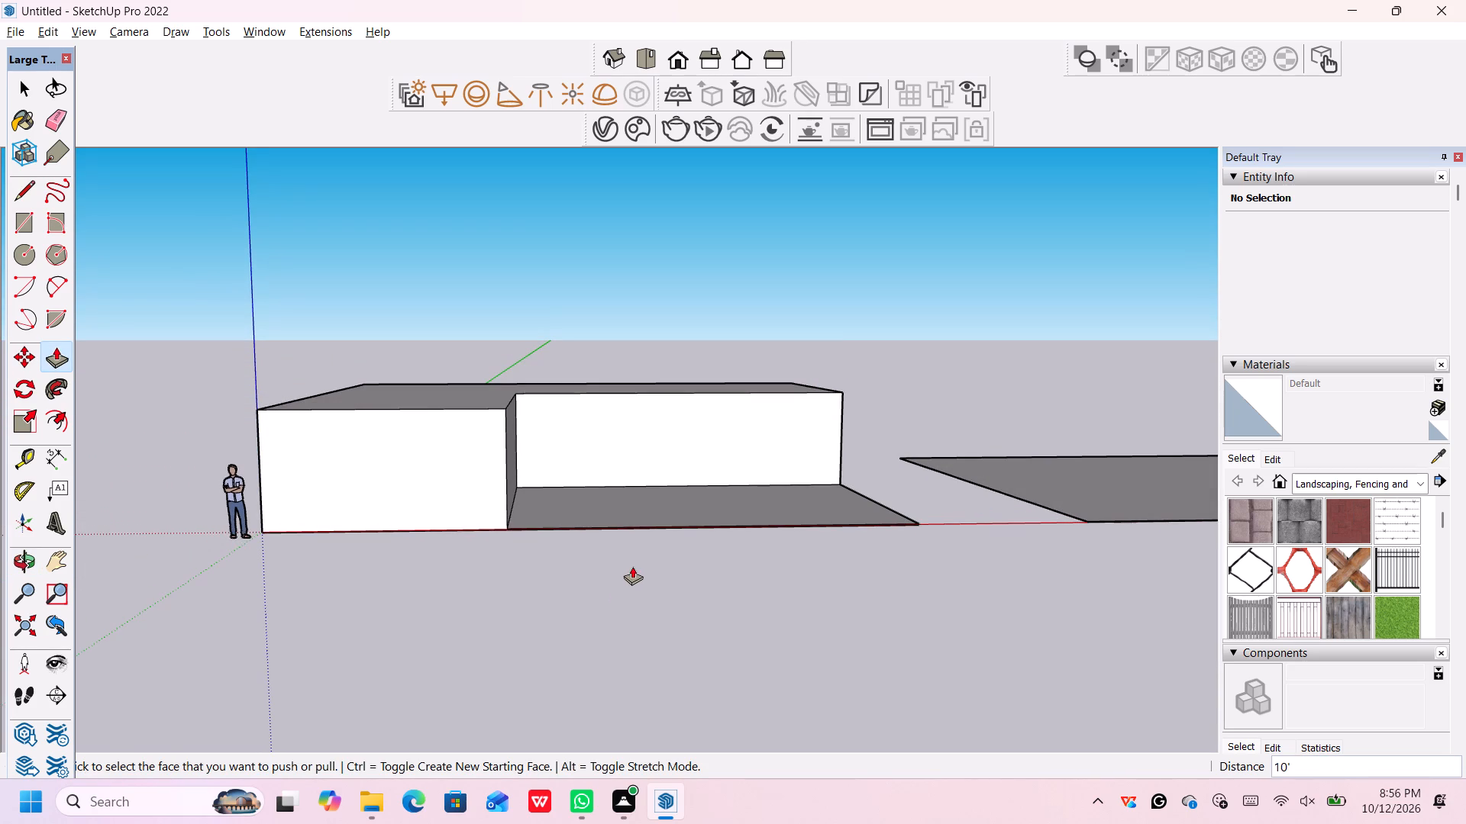
{"action": "key", "text": "space"}
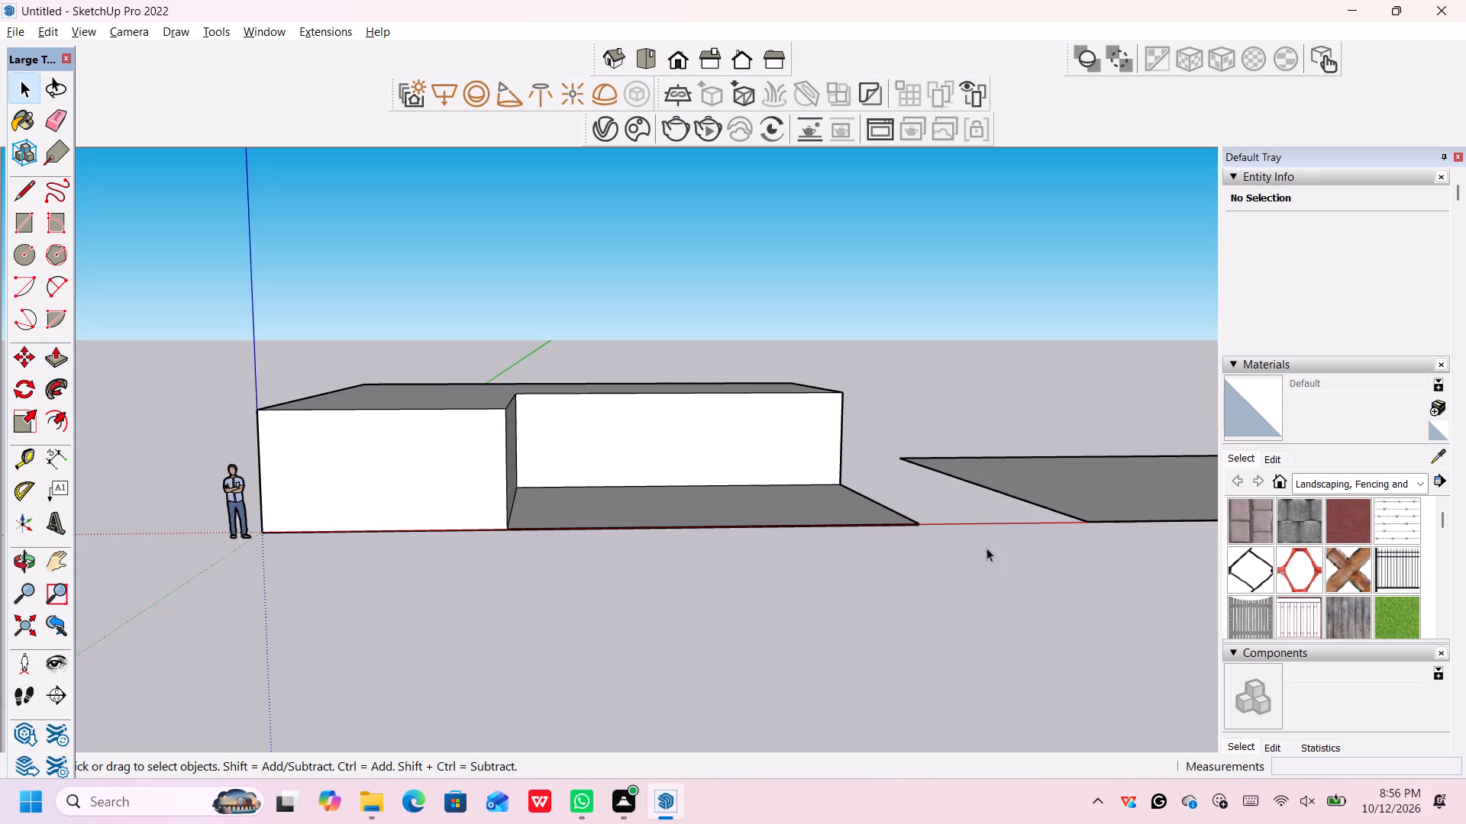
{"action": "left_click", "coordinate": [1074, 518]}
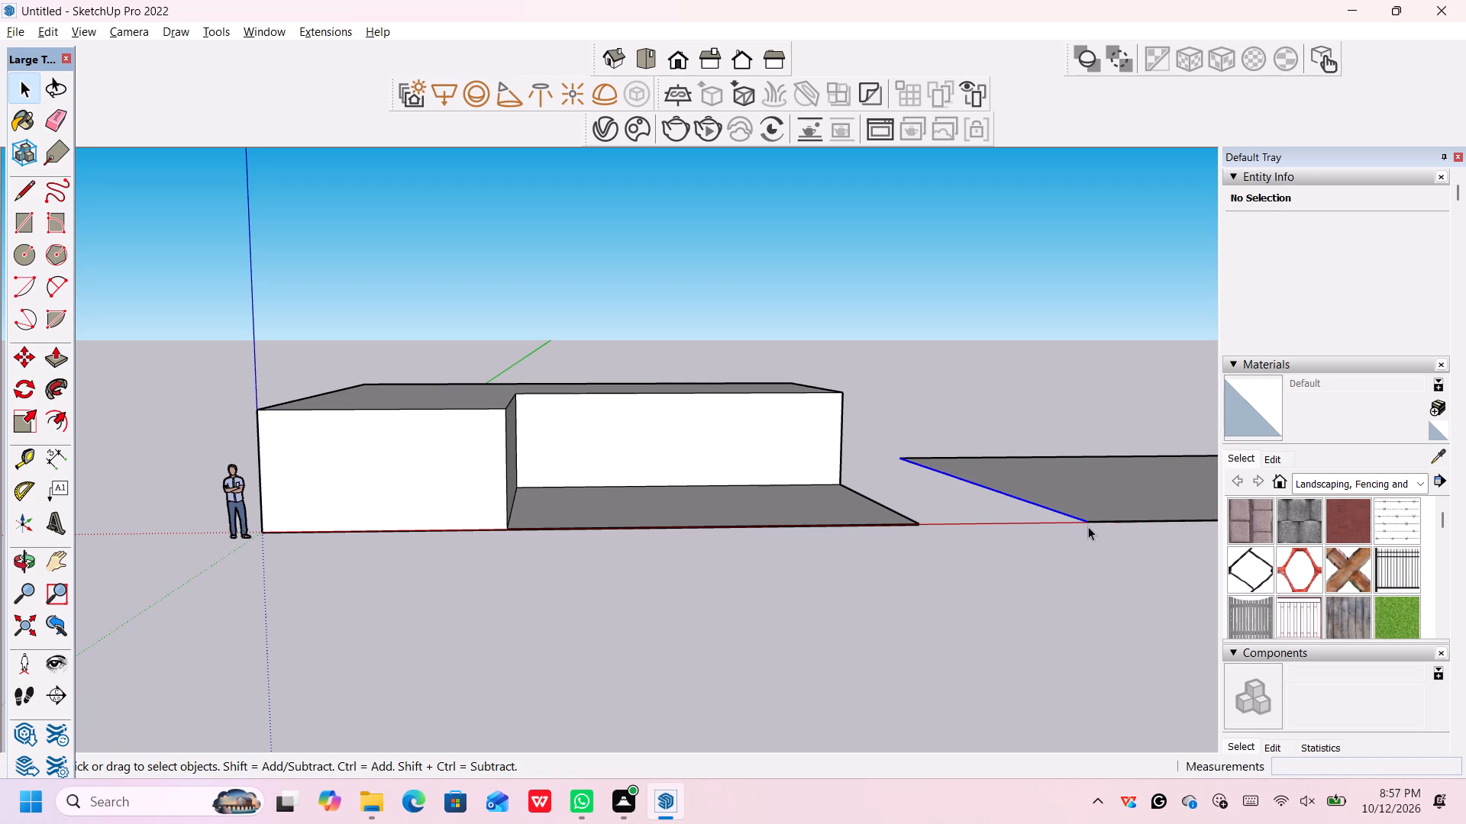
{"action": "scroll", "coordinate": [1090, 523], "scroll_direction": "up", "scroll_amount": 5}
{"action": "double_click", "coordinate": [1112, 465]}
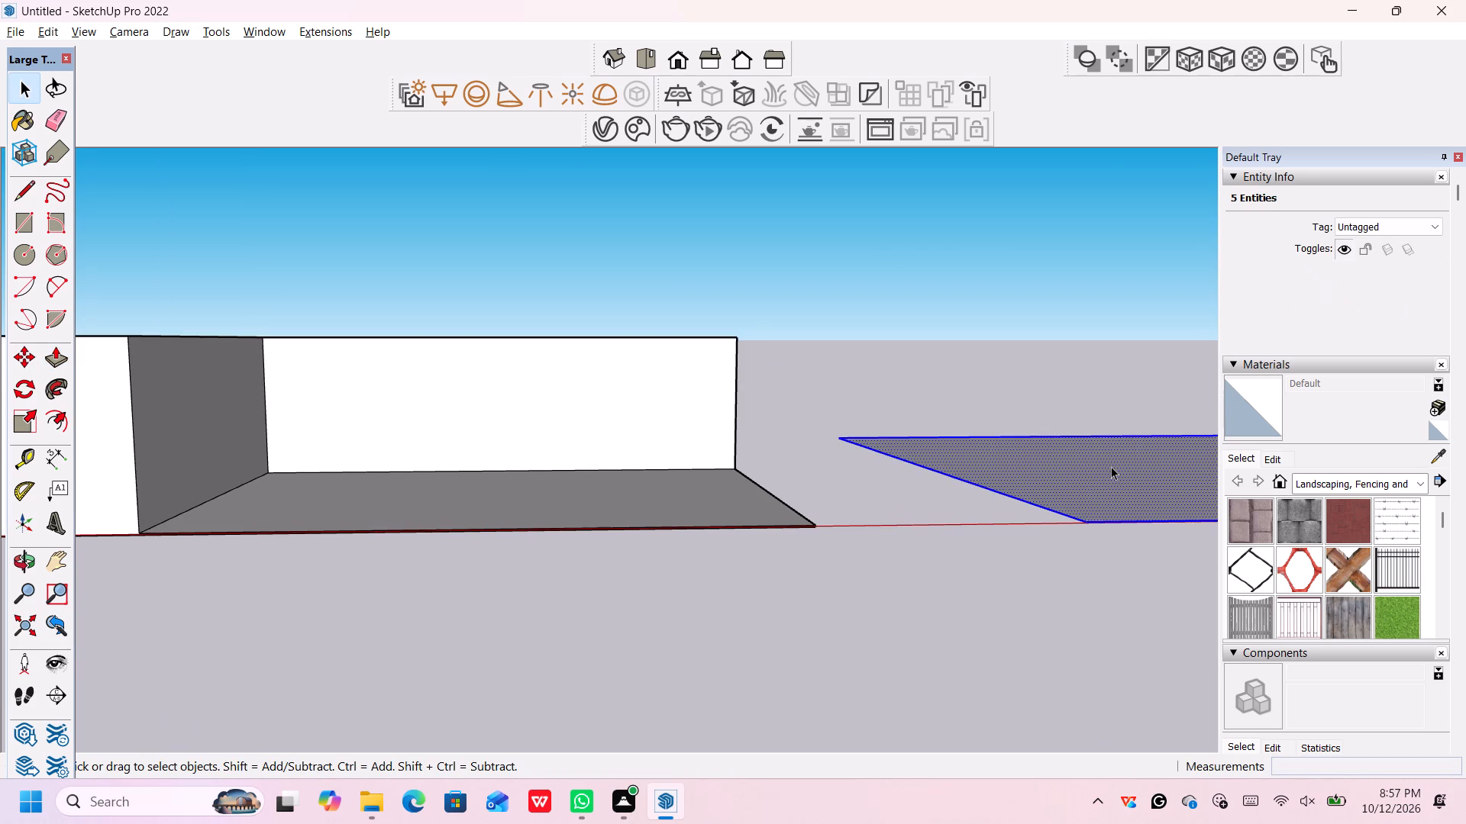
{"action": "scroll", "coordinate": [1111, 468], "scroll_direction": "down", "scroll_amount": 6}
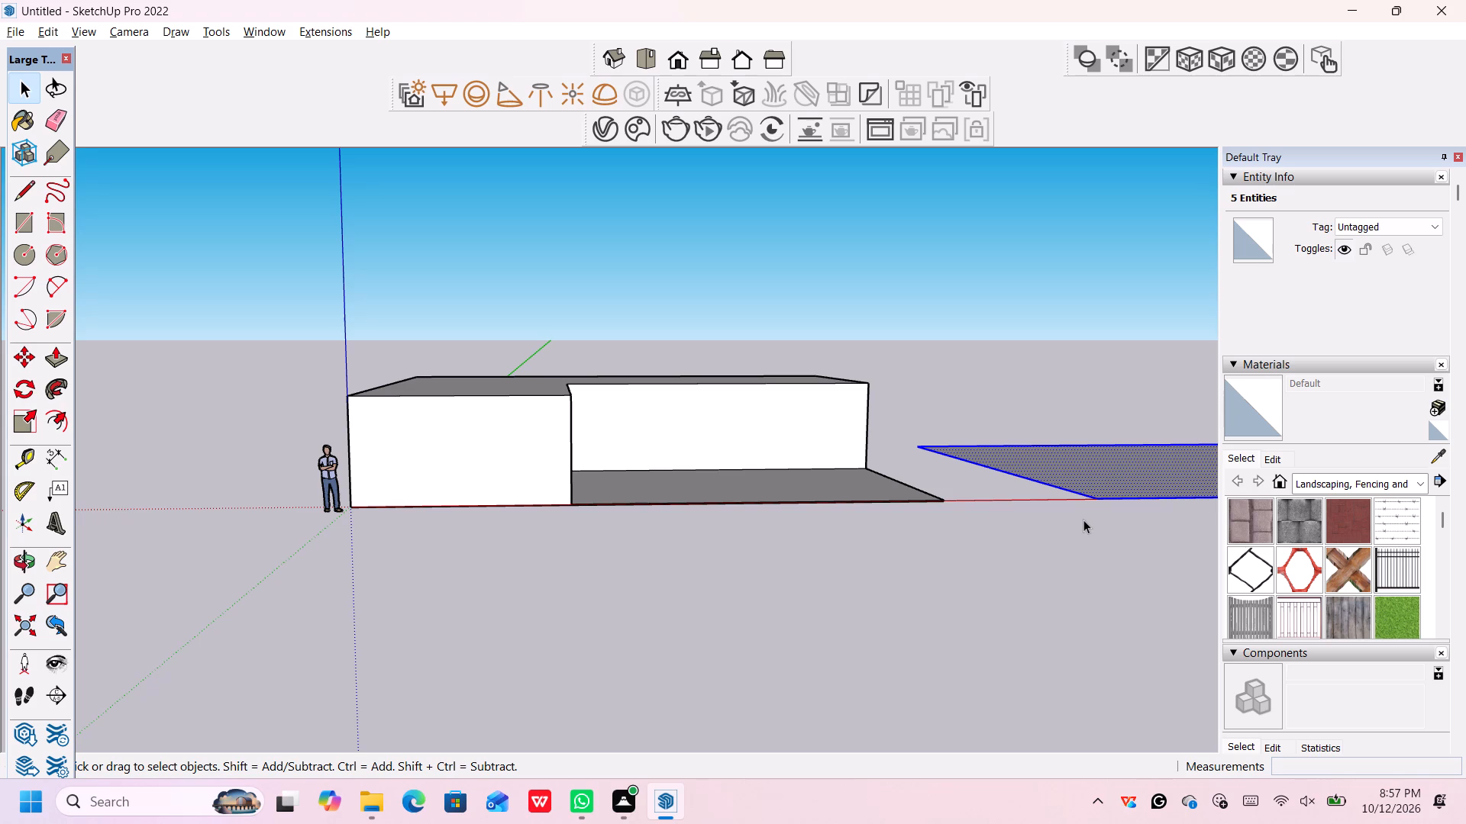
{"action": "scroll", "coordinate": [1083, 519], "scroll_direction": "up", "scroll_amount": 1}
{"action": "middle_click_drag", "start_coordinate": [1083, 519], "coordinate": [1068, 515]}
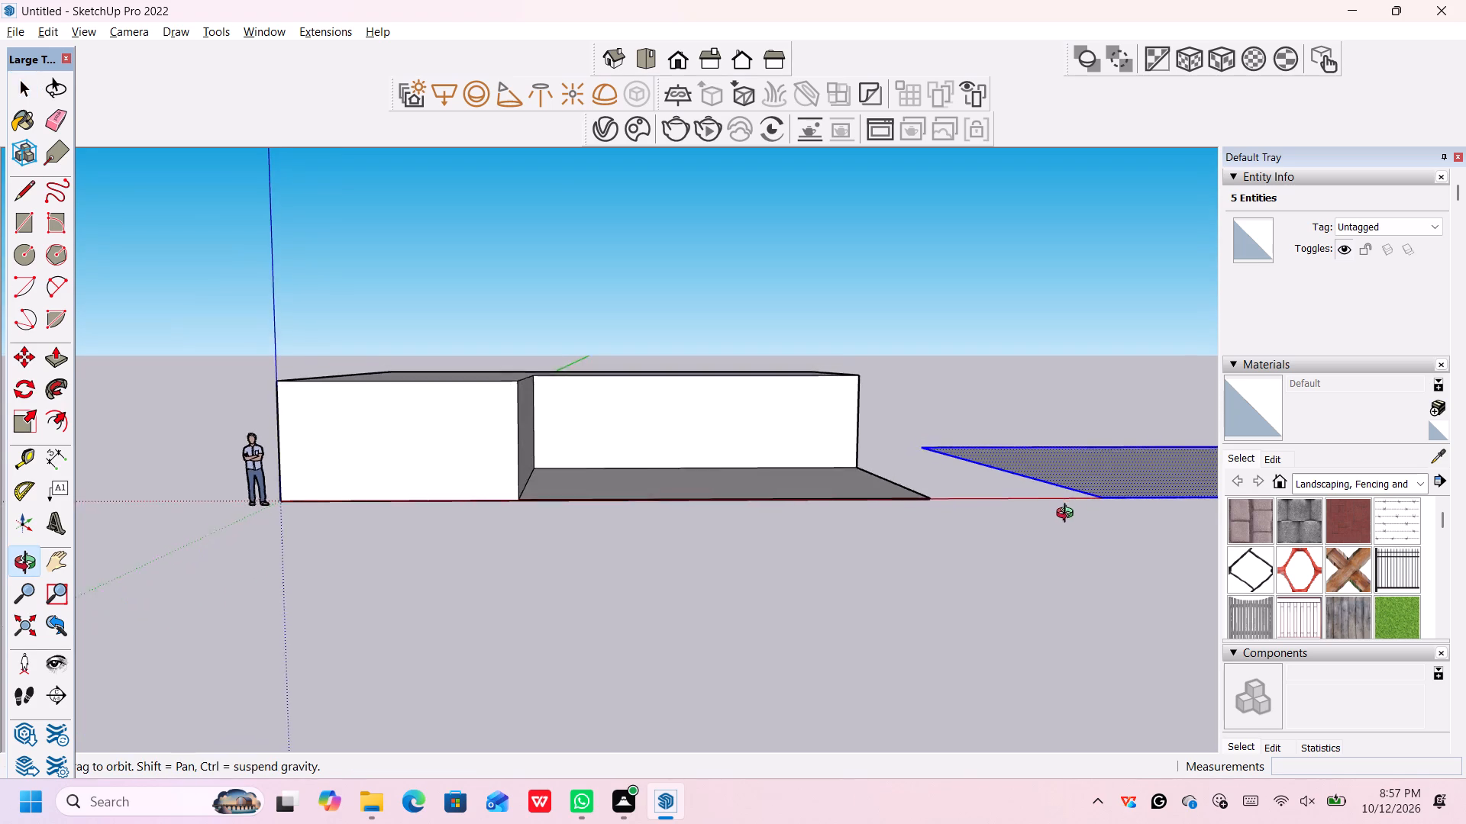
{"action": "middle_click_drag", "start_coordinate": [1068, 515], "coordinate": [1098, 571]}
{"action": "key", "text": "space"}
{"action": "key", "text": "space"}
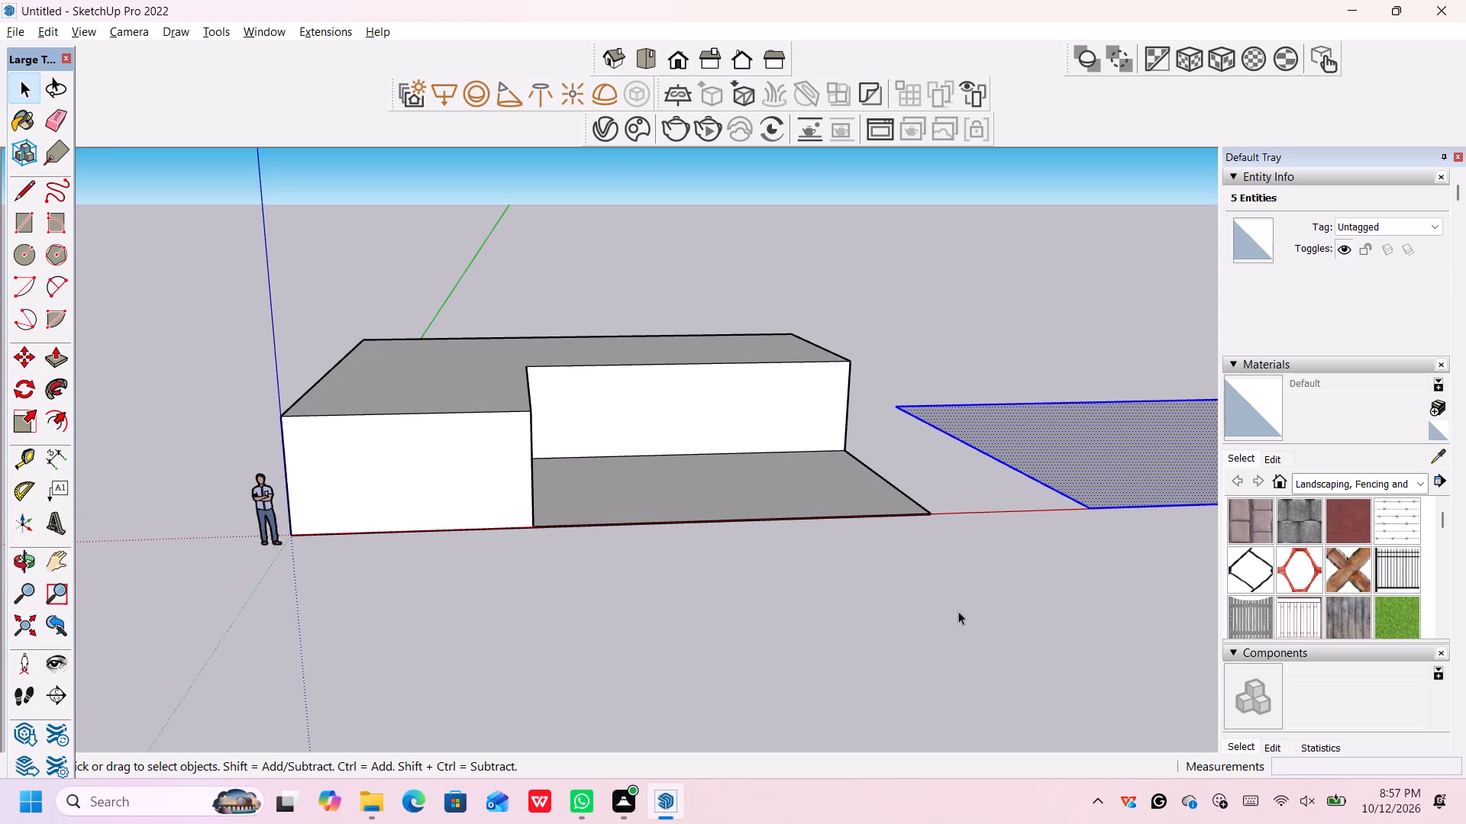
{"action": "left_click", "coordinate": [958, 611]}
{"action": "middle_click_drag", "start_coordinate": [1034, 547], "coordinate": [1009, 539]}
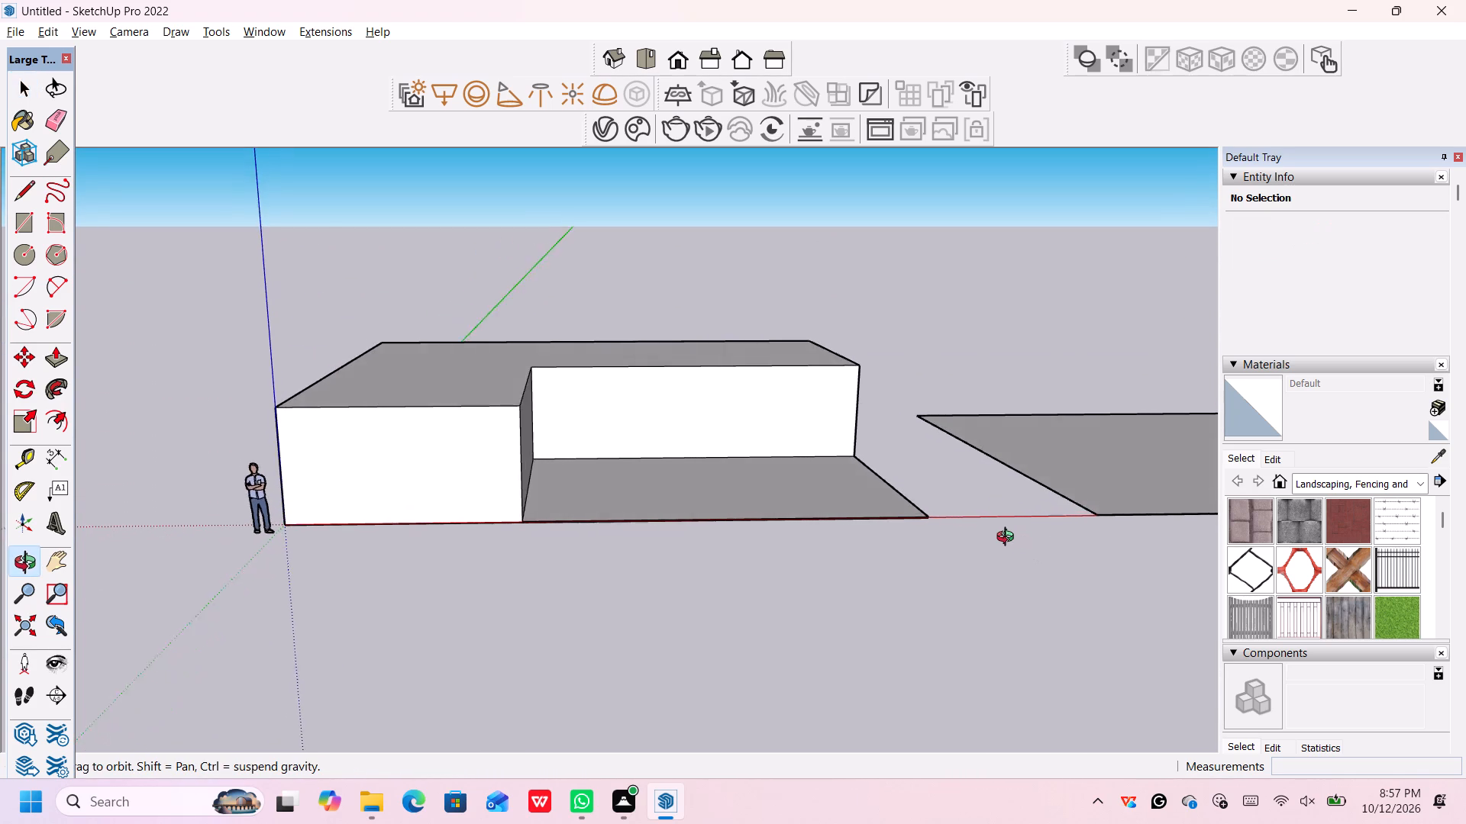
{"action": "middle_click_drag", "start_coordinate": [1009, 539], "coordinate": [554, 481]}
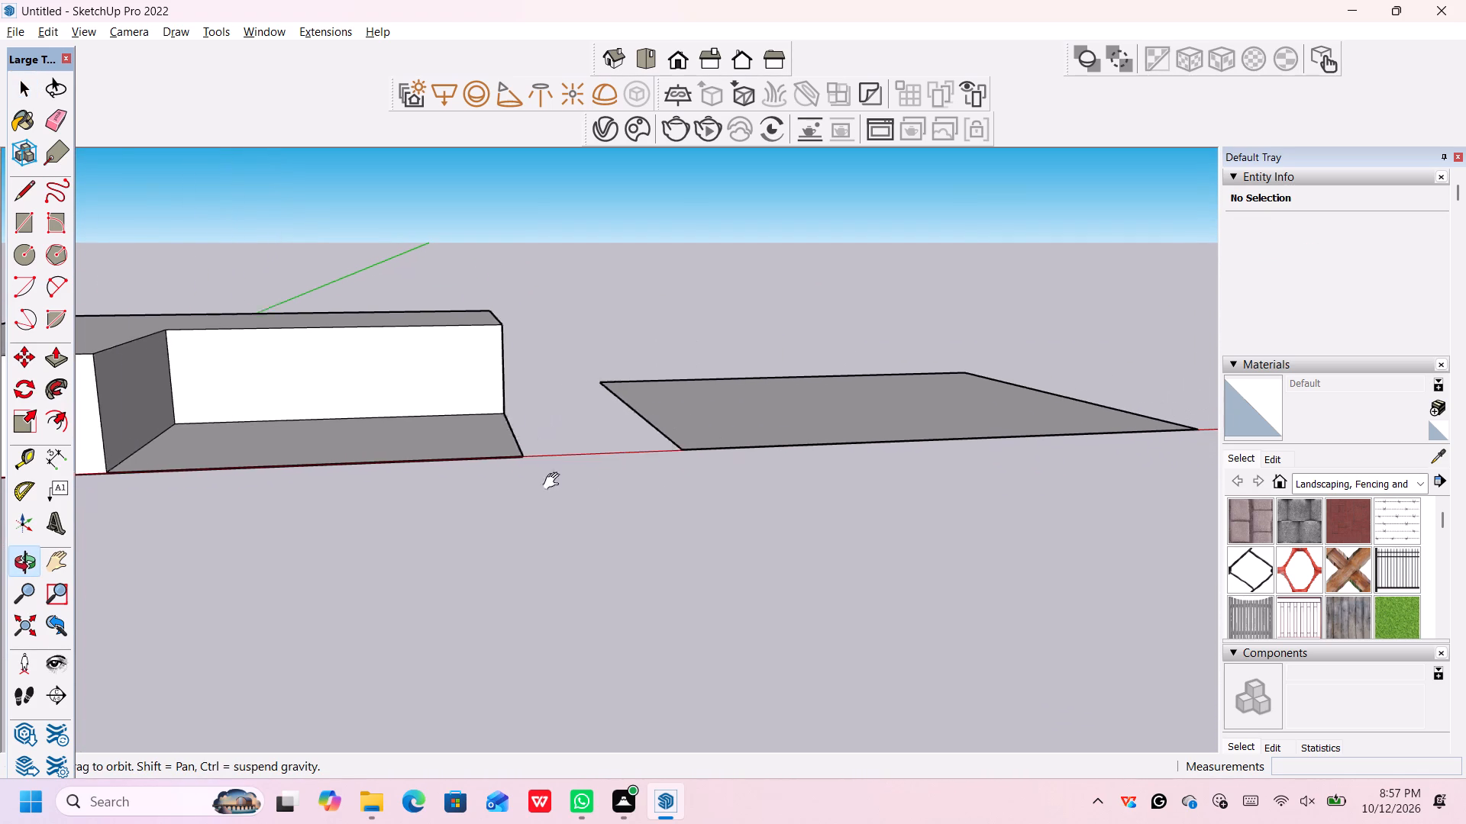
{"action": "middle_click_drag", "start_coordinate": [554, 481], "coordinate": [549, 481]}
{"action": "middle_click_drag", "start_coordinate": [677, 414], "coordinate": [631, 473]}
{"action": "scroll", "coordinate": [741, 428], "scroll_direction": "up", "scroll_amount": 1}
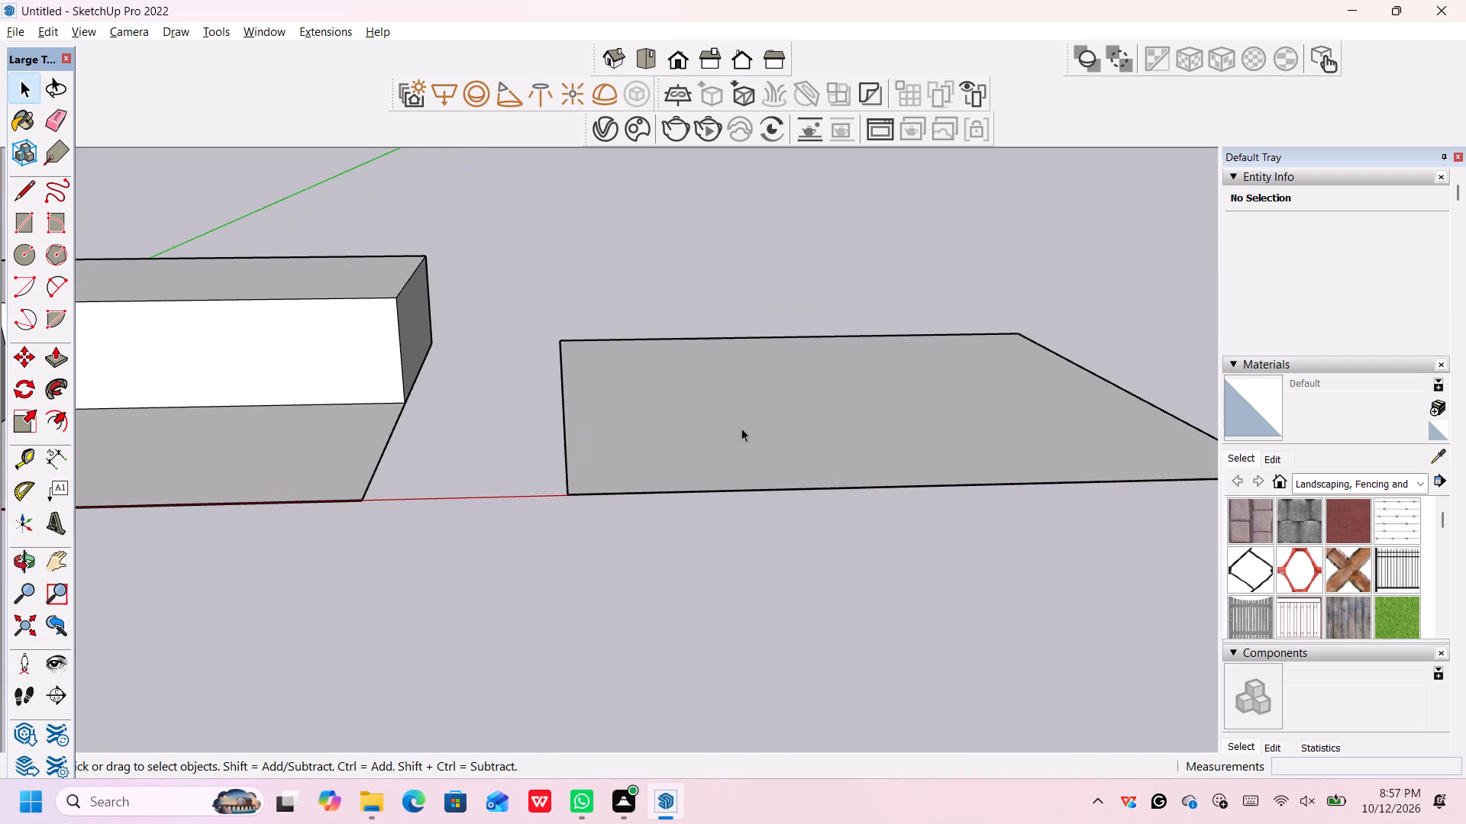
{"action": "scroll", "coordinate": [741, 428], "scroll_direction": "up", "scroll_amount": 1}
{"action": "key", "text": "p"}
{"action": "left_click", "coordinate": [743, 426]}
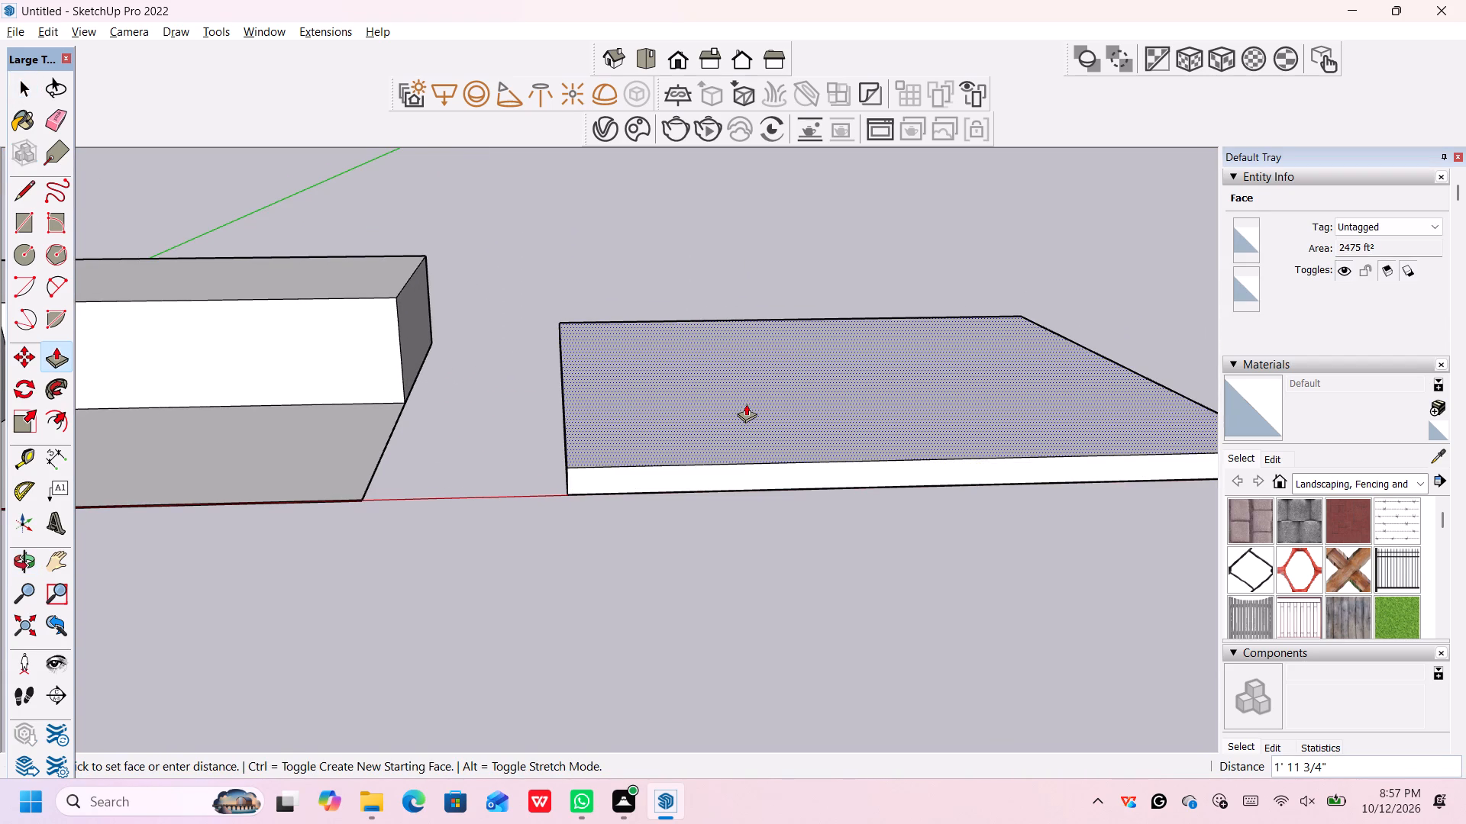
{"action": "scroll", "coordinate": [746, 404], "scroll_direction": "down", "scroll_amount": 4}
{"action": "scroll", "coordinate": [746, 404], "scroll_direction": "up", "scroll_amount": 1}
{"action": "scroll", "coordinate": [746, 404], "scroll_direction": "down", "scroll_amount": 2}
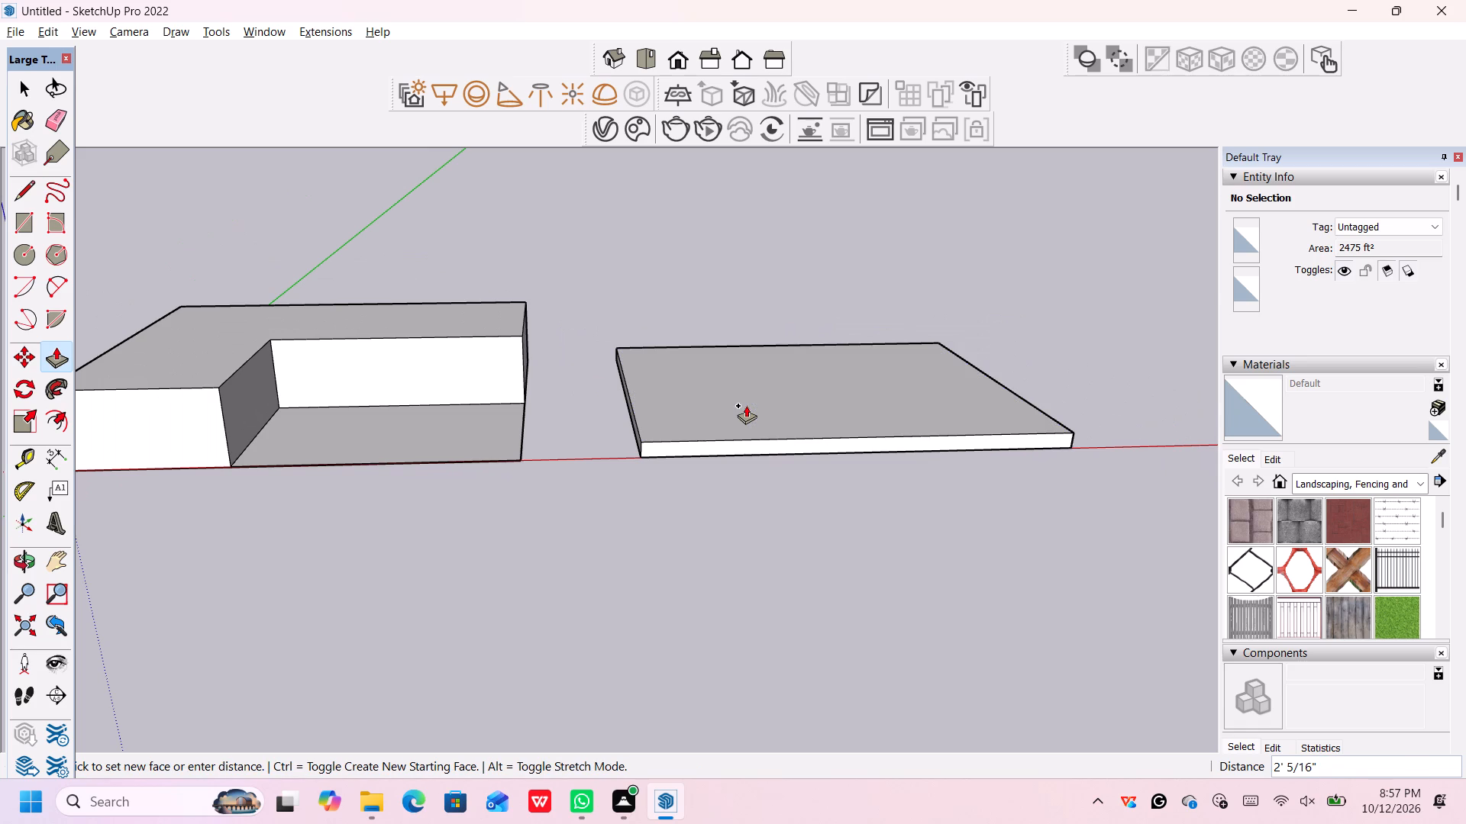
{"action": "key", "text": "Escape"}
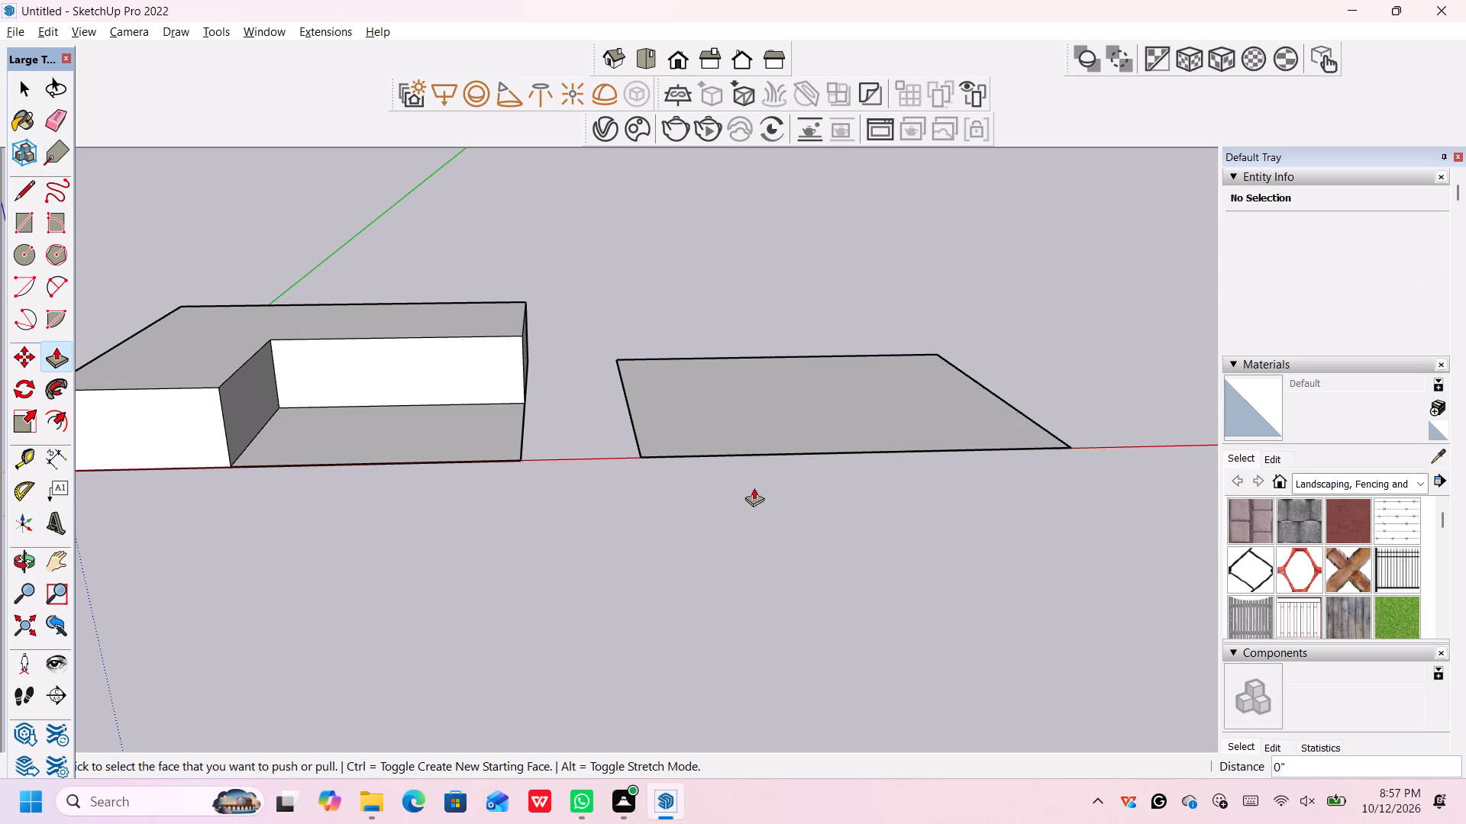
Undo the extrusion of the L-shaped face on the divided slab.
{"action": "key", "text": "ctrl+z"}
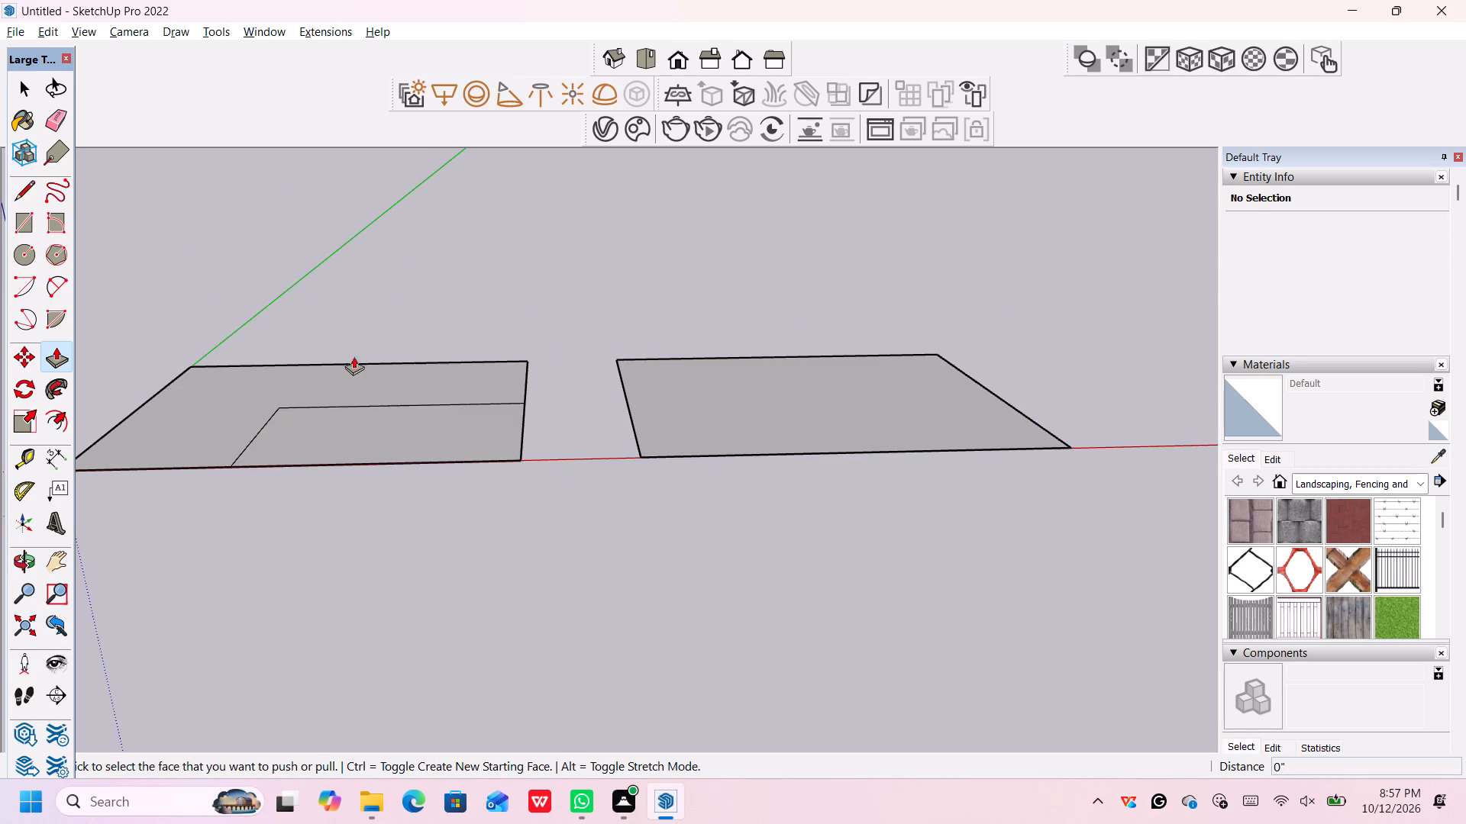
Push/Pull the L-shaped face of the divided slab upward by 10' to form the ground-floor mass.
{"action": "left_click", "coordinate": [344, 372]}
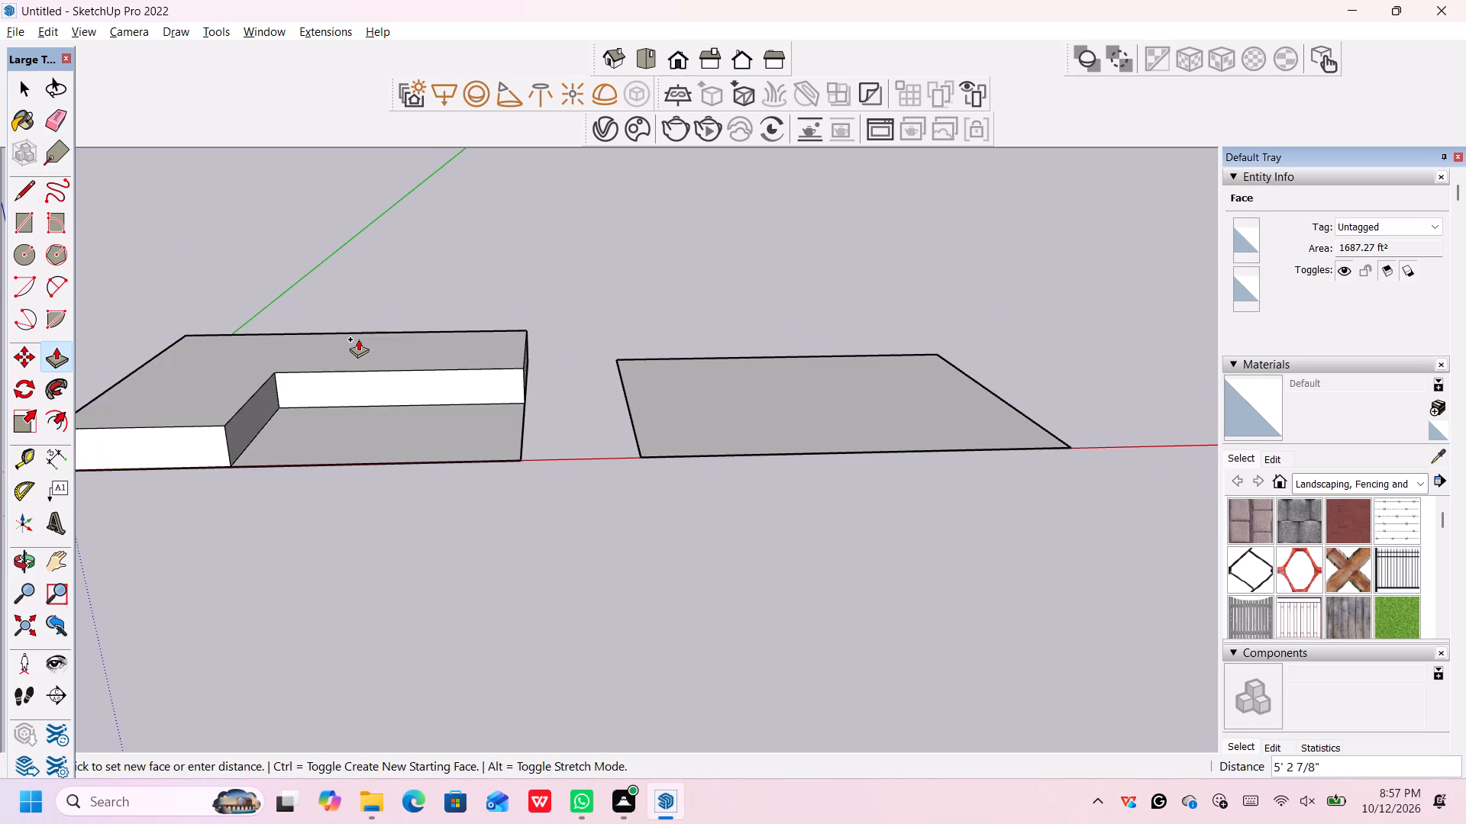
{"action": "key", "text": "1"}
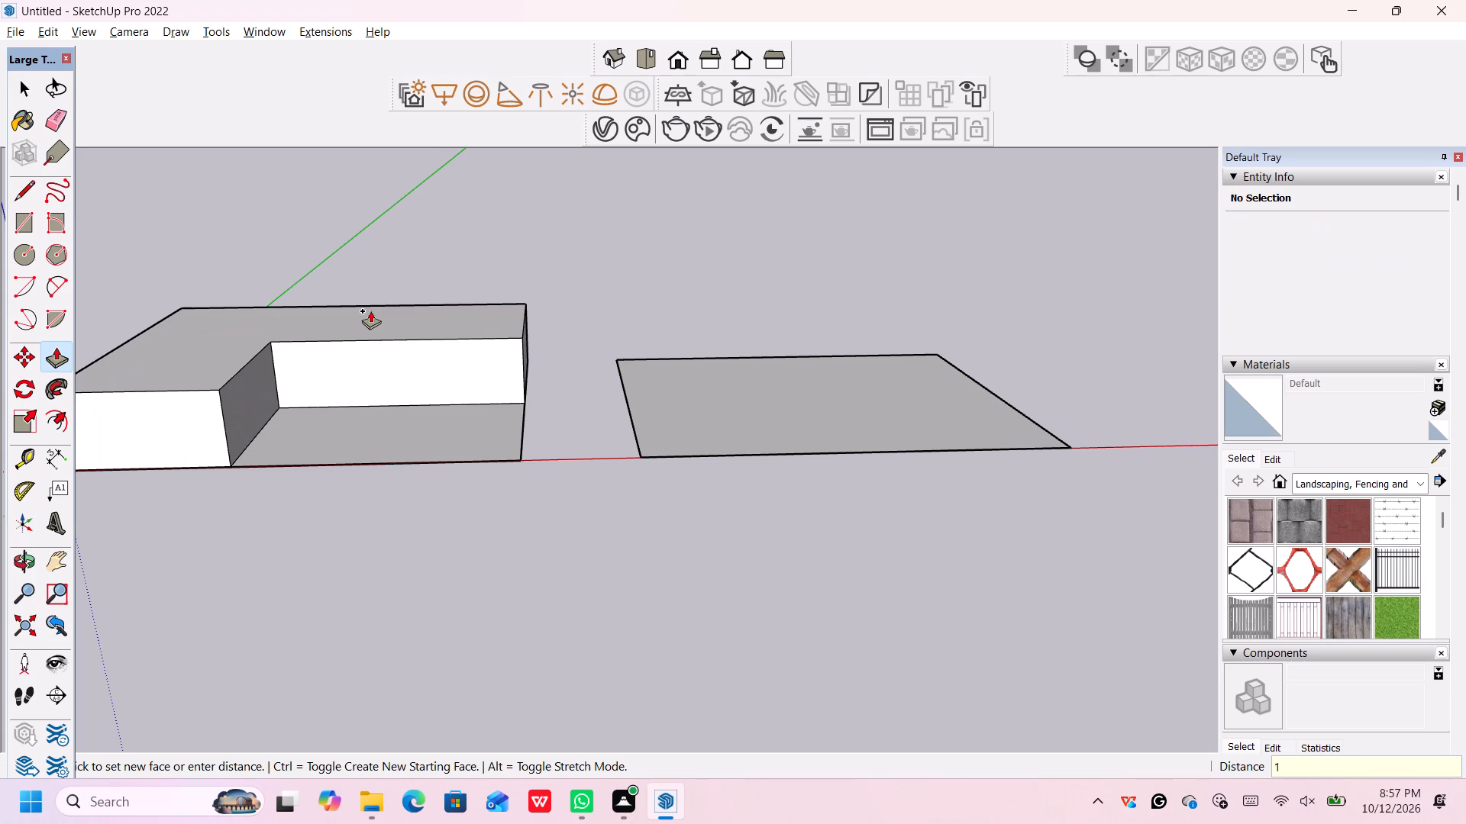
{"action": "type", "text": "0'"}
{"action": "key", "text": "Return"}
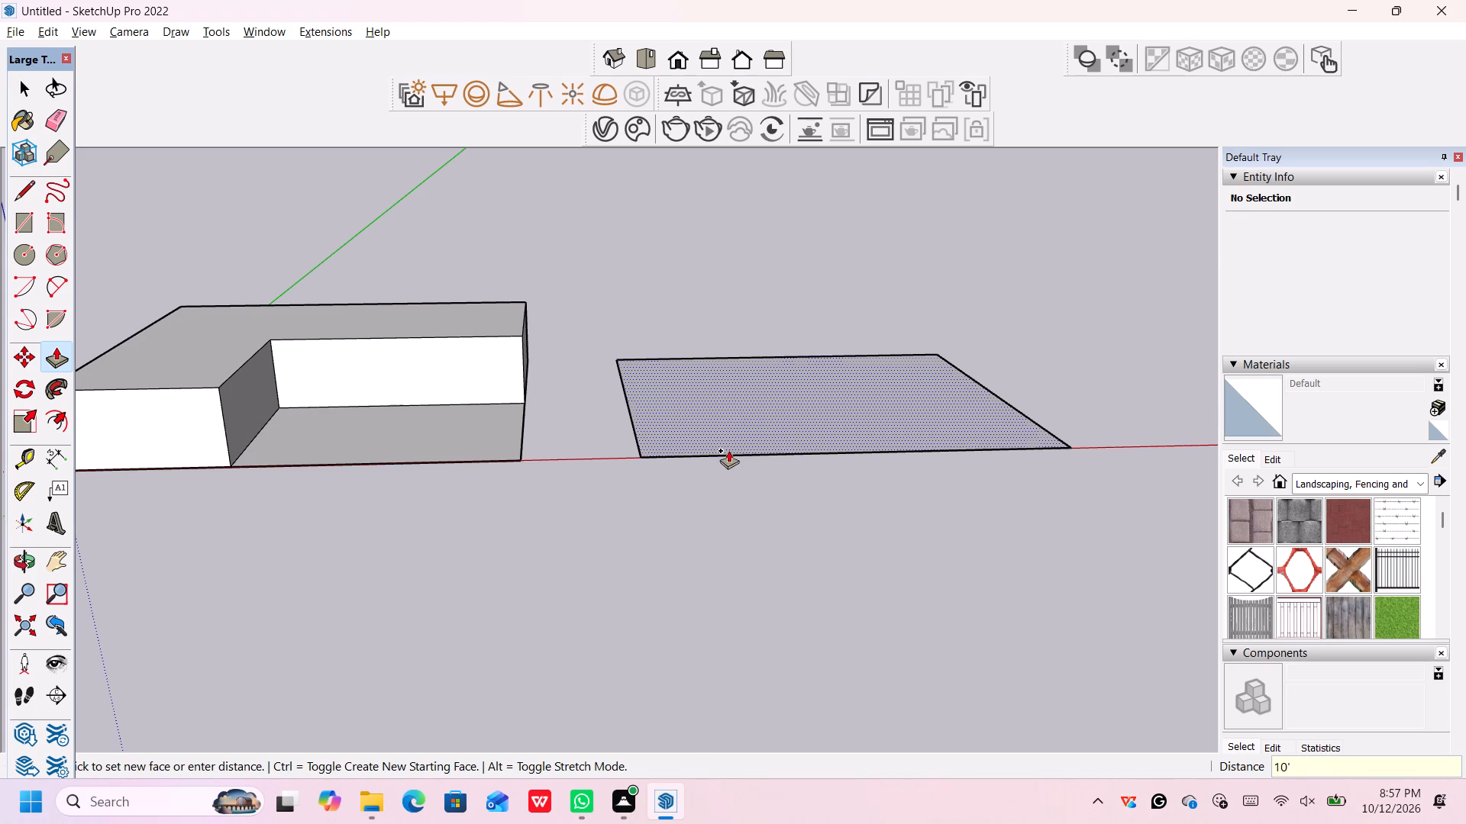
Extrude the separate undivided slab upward by 2' with Push/Pull.
{"action": "left_click", "coordinate": [750, 420]}
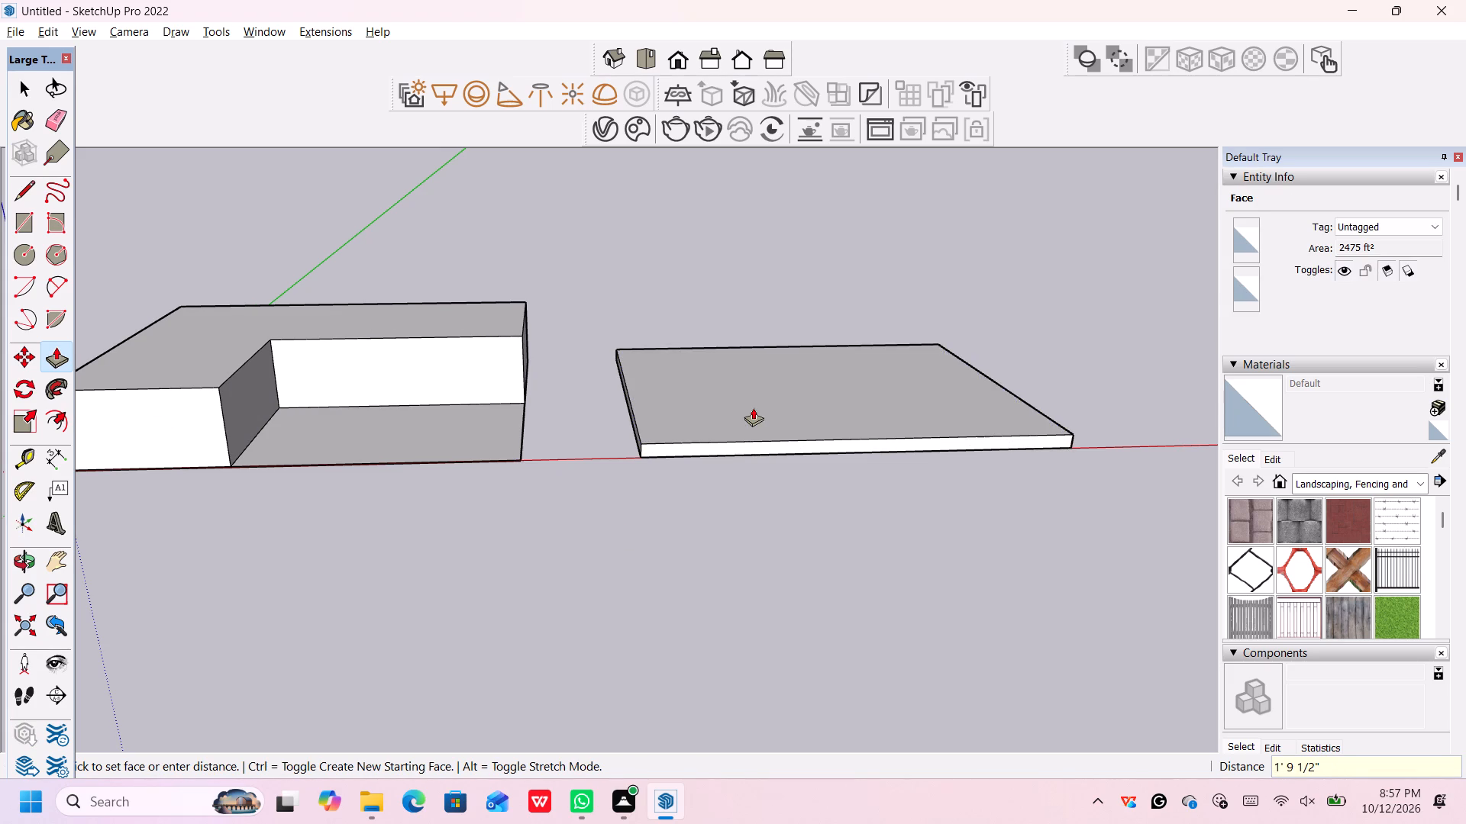
{"action": "scroll", "coordinate": [752, 403], "scroll_direction": "down", "scroll_amount": 3}
{"action": "scroll", "coordinate": [752, 403], "scroll_direction": "up", "scroll_amount": 3}
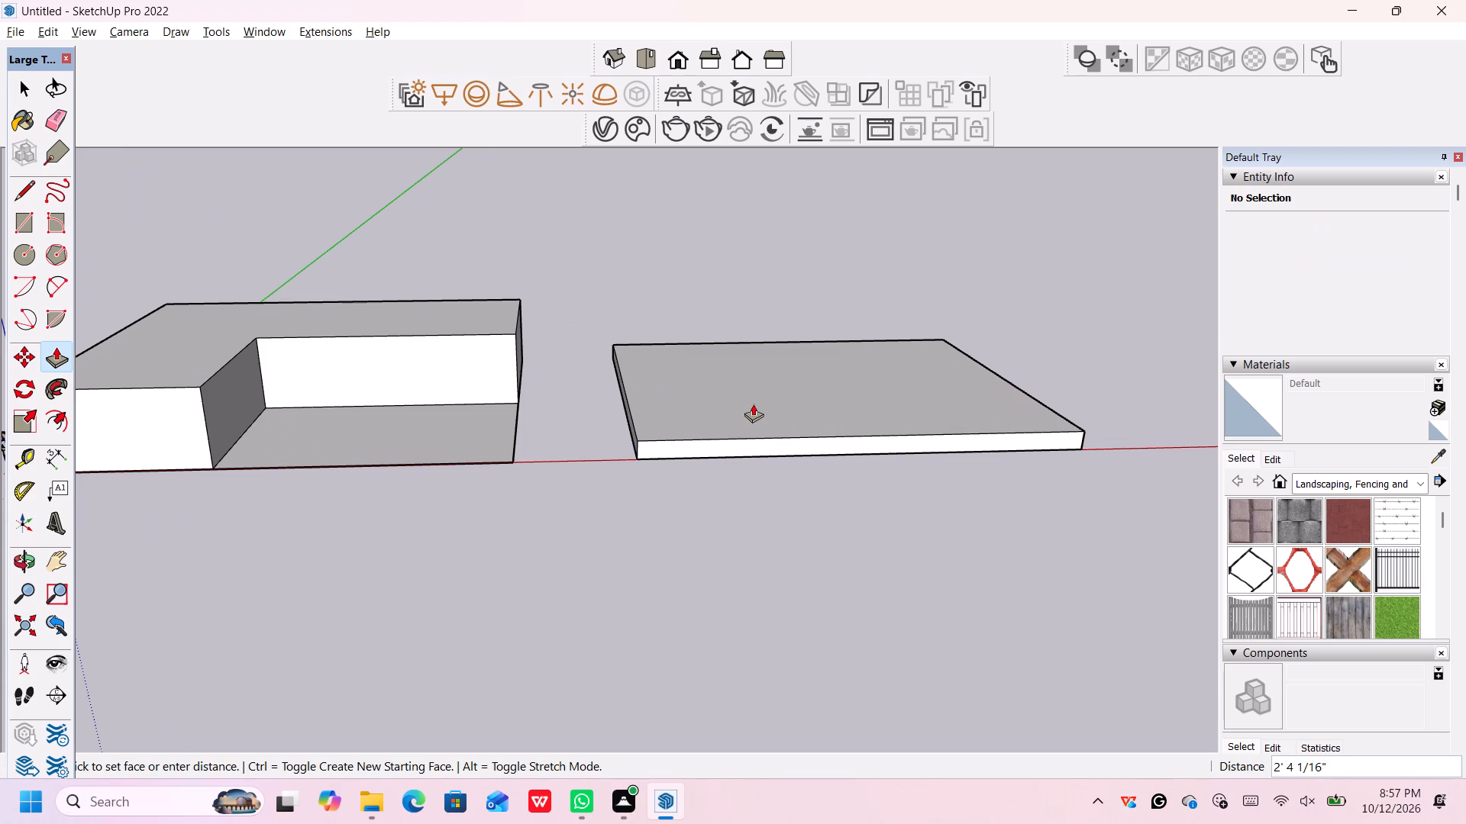
{"action": "type", "text": "2'"}
{"action": "key", "text": "Return"}
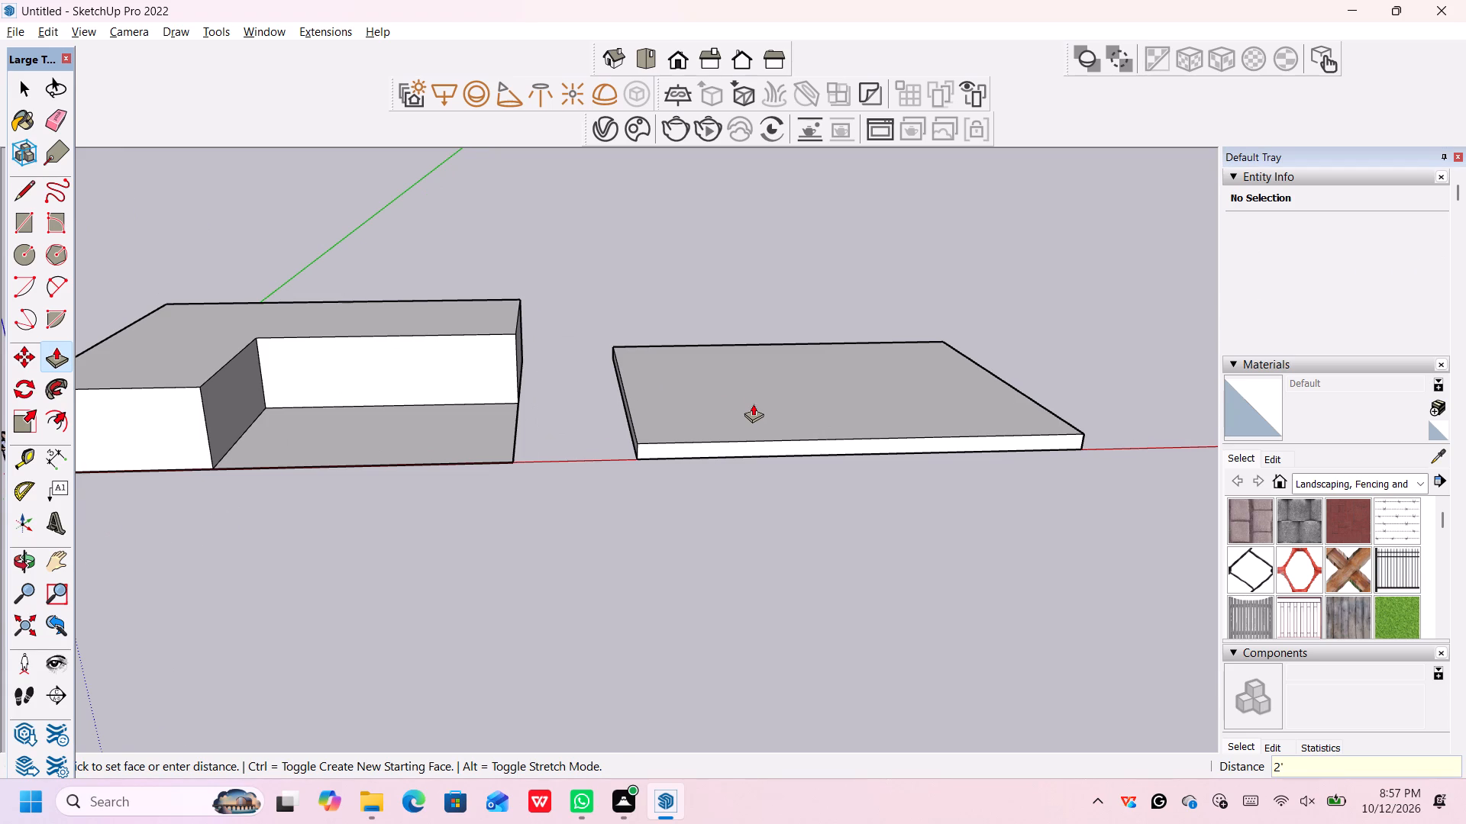
{"action": "scroll", "coordinate": [753, 408], "scroll_direction": "down", "scroll_amount": 1}
{"action": "key", "text": "space"}
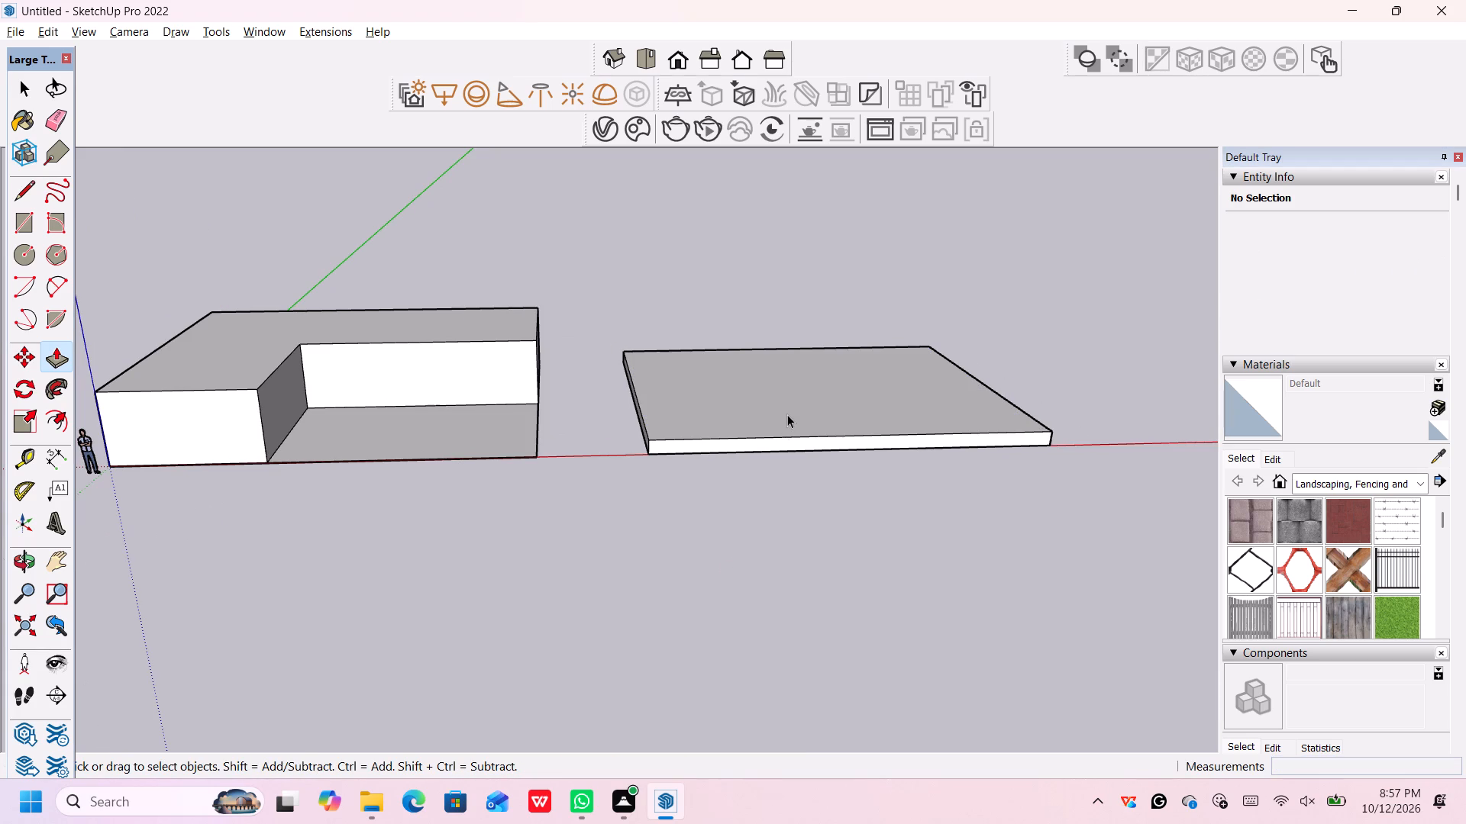
Copy the entire 2'-thick slab onto the L-shaped ground-floor mass, matching its bottom front corner to the mass's top front corner at the blue axis.
{"action": "double_click", "coordinate": [788, 414]}
{"action": "double_click", "coordinate": [802, 415]}
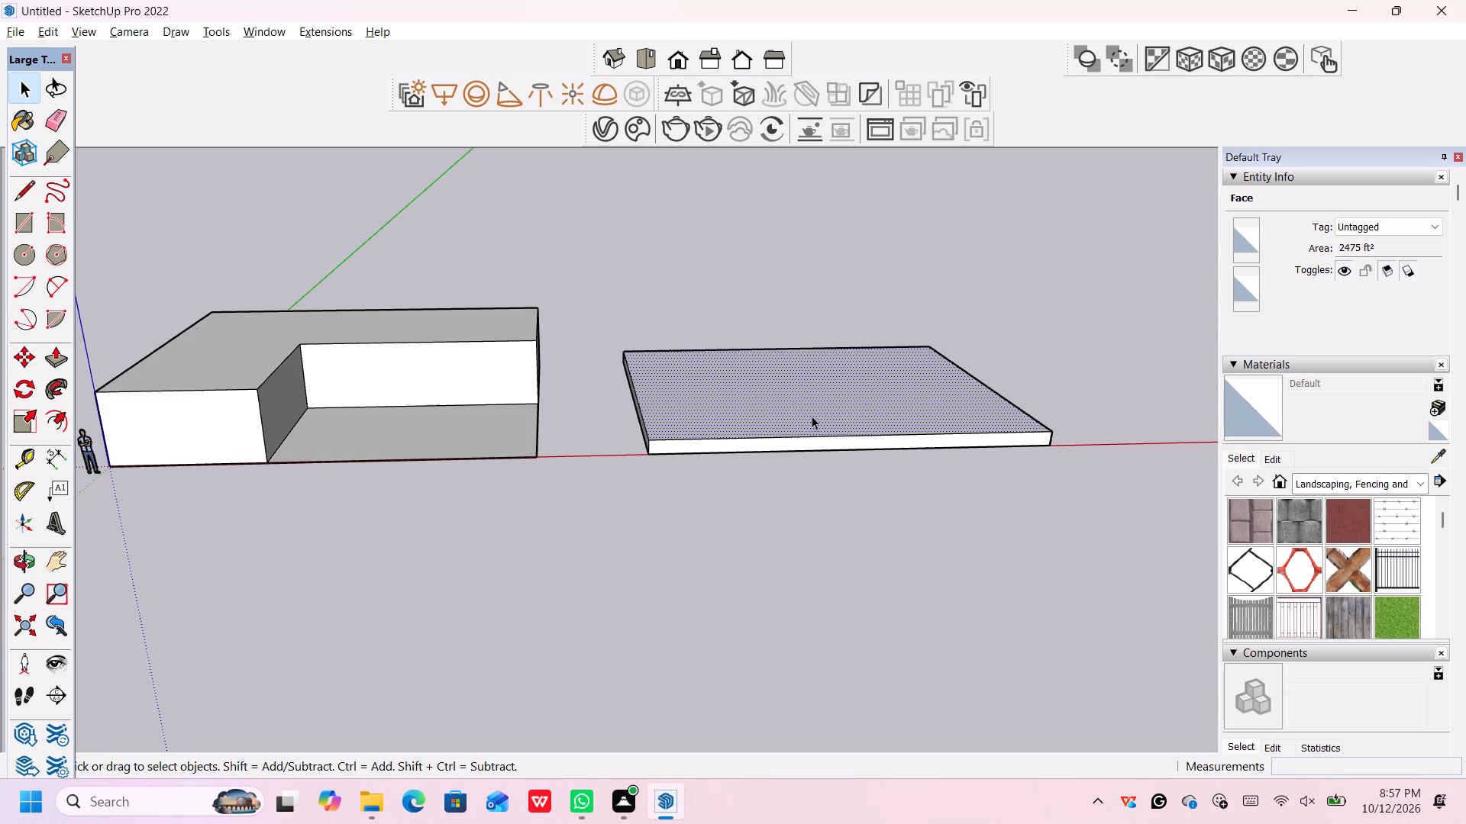
{"action": "scroll", "coordinate": [695, 407], "scroll_direction": "up", "scroll_amount": 5}
{"action": "double_click", "coordinate": [696, 407]}
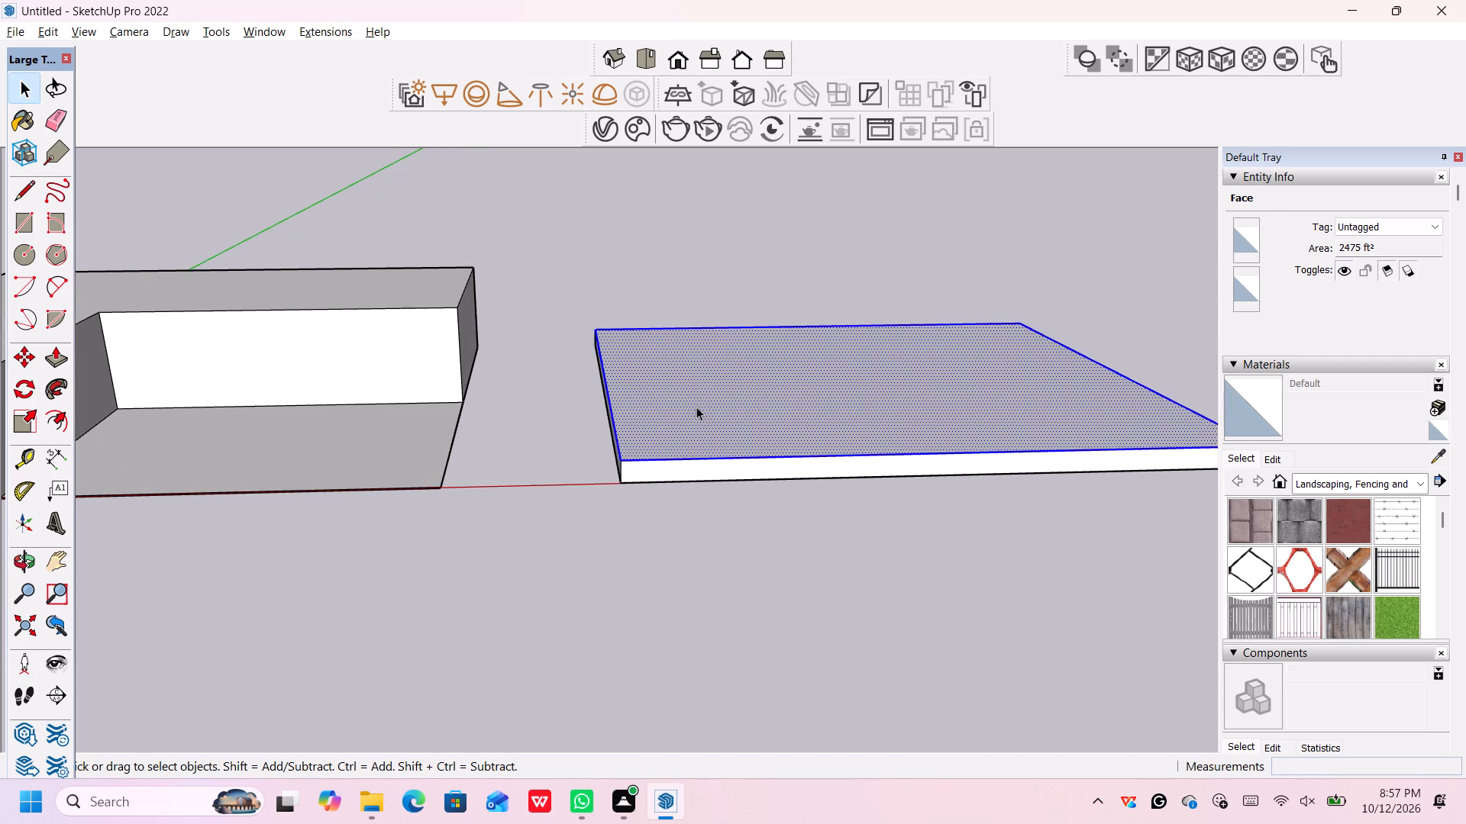
{"action": "left_click", "coordinate": [696, 407]}
{"action": "left_click", "coordinate": [696, 407]}
{"action": "left_click", "coordinate": [696, 407]}
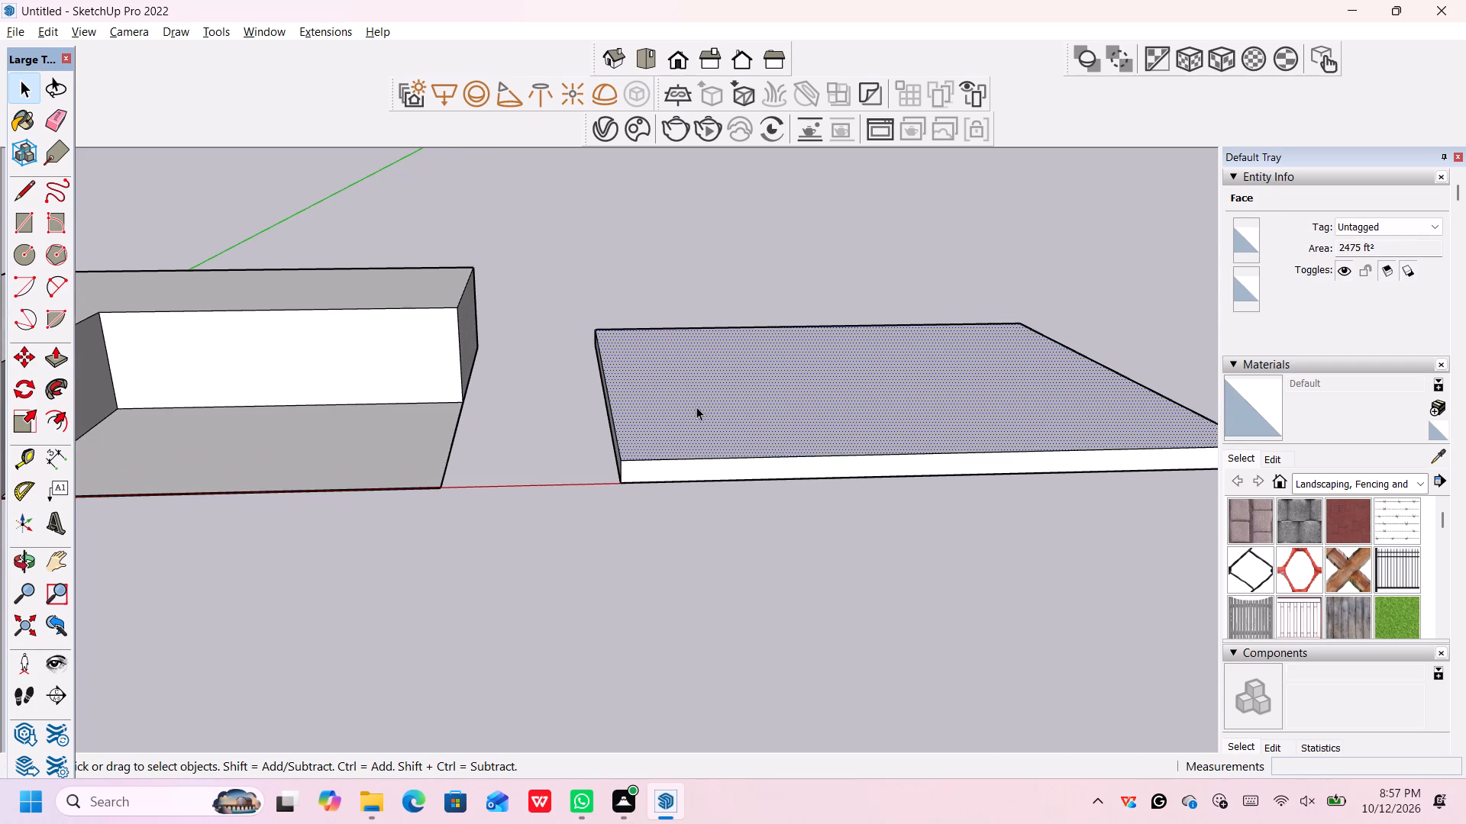
{"action": "left_click", "coordinate": [692, 447]}
{"action": "left_click_drag", "start_coordinate": [692, 447], "coordinate": [693, 461]}
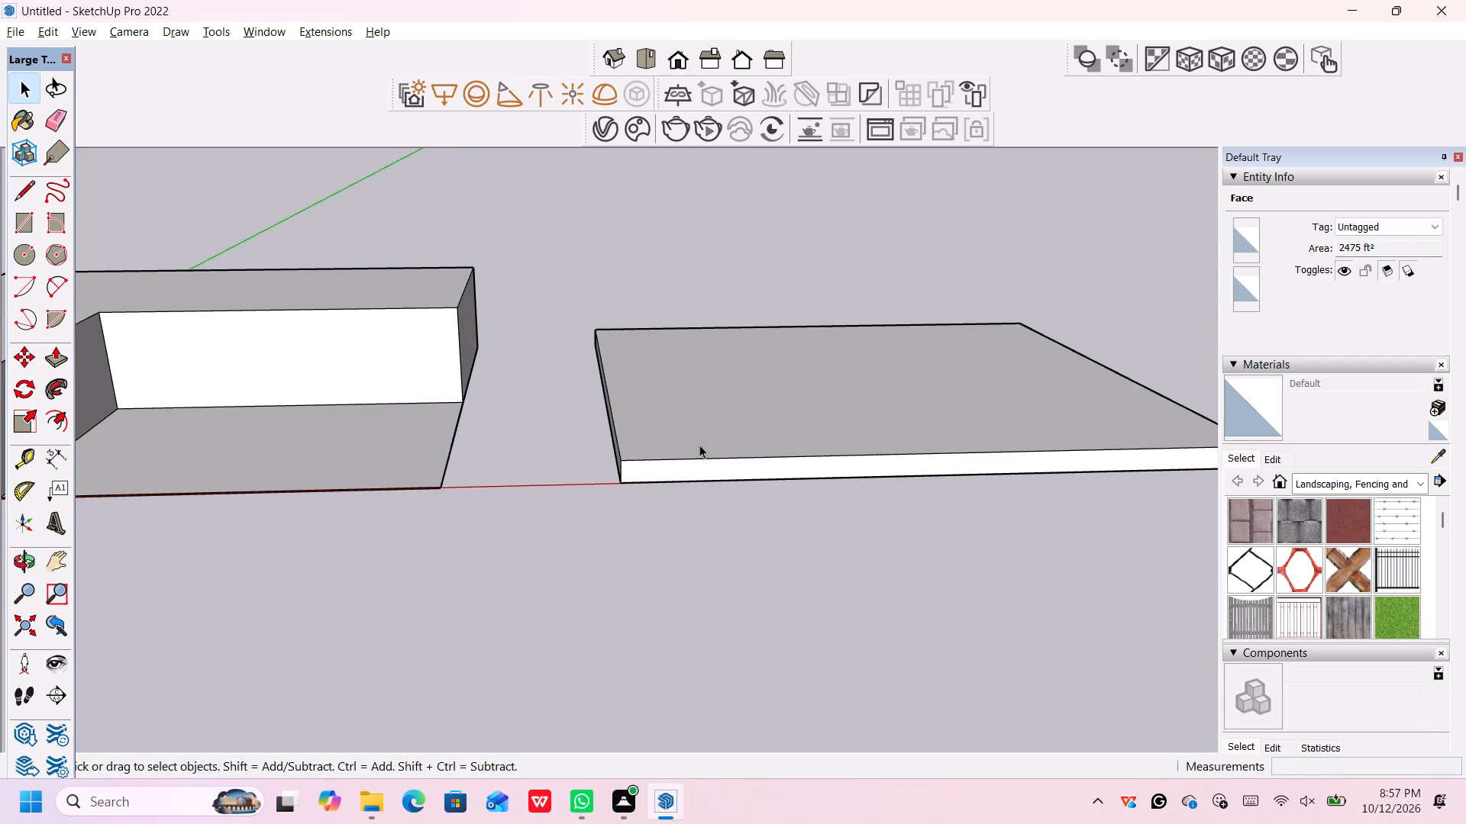
{"action": "middle_click_drag", "start_coordinate": [708, 435], "coordinate": [680, 549]}
{"action": "double_click", "coordinate": [680, 512]}
{"action": "left_click", "coordinate": [680, 512]}
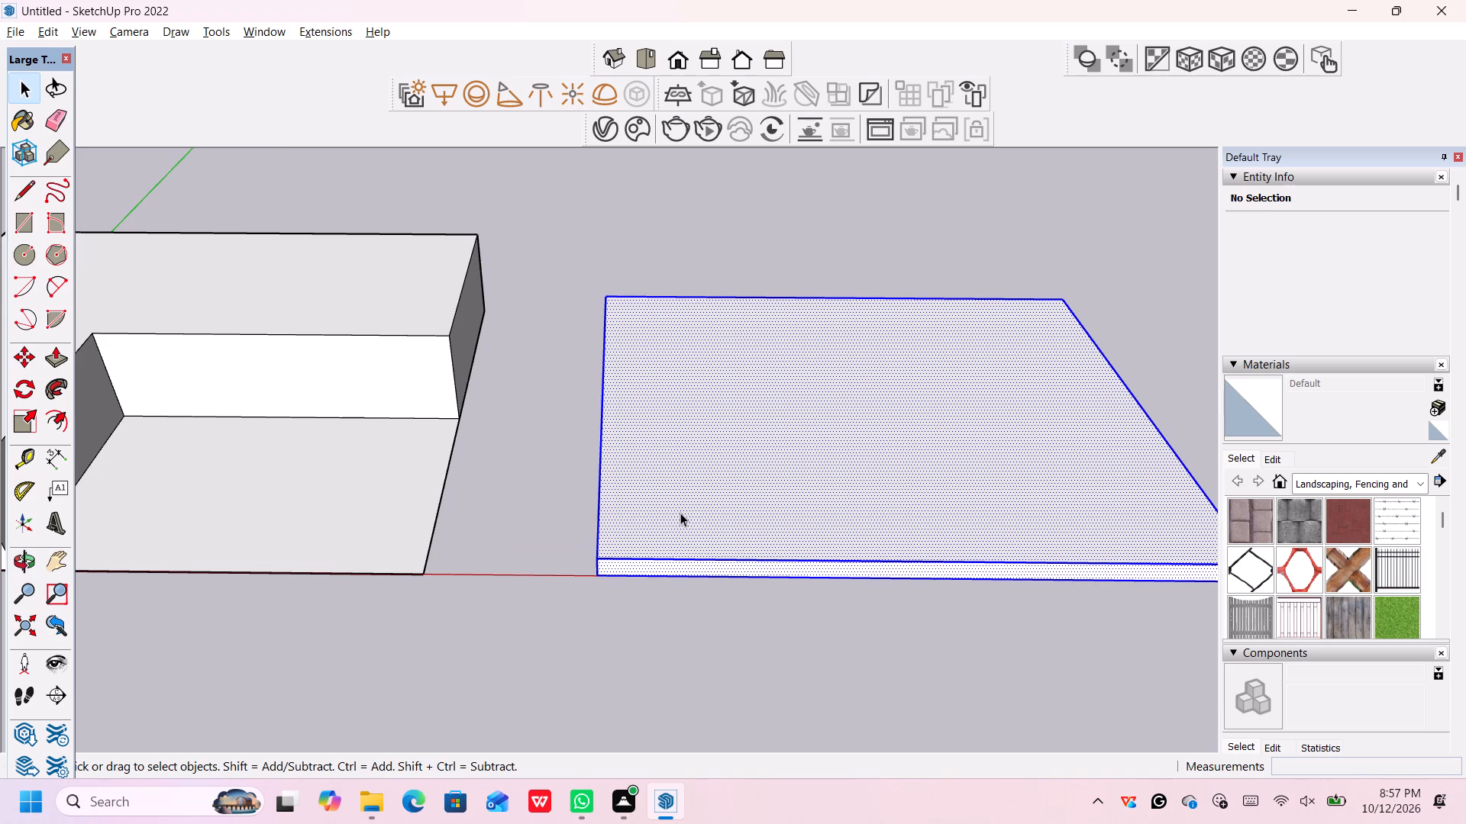
{"action": "scroll", "coordinate": [683, 535], "scroll_direction": "down", "scroll_amount": 2}
{"action": "middle_click_drag", "start_coordinate": [612, 619], "coordinate": [651, 475]}
{"action": "scroll", "coordinate": [654, 496], "scroll_direction": "up", "scroll_amount": 1}
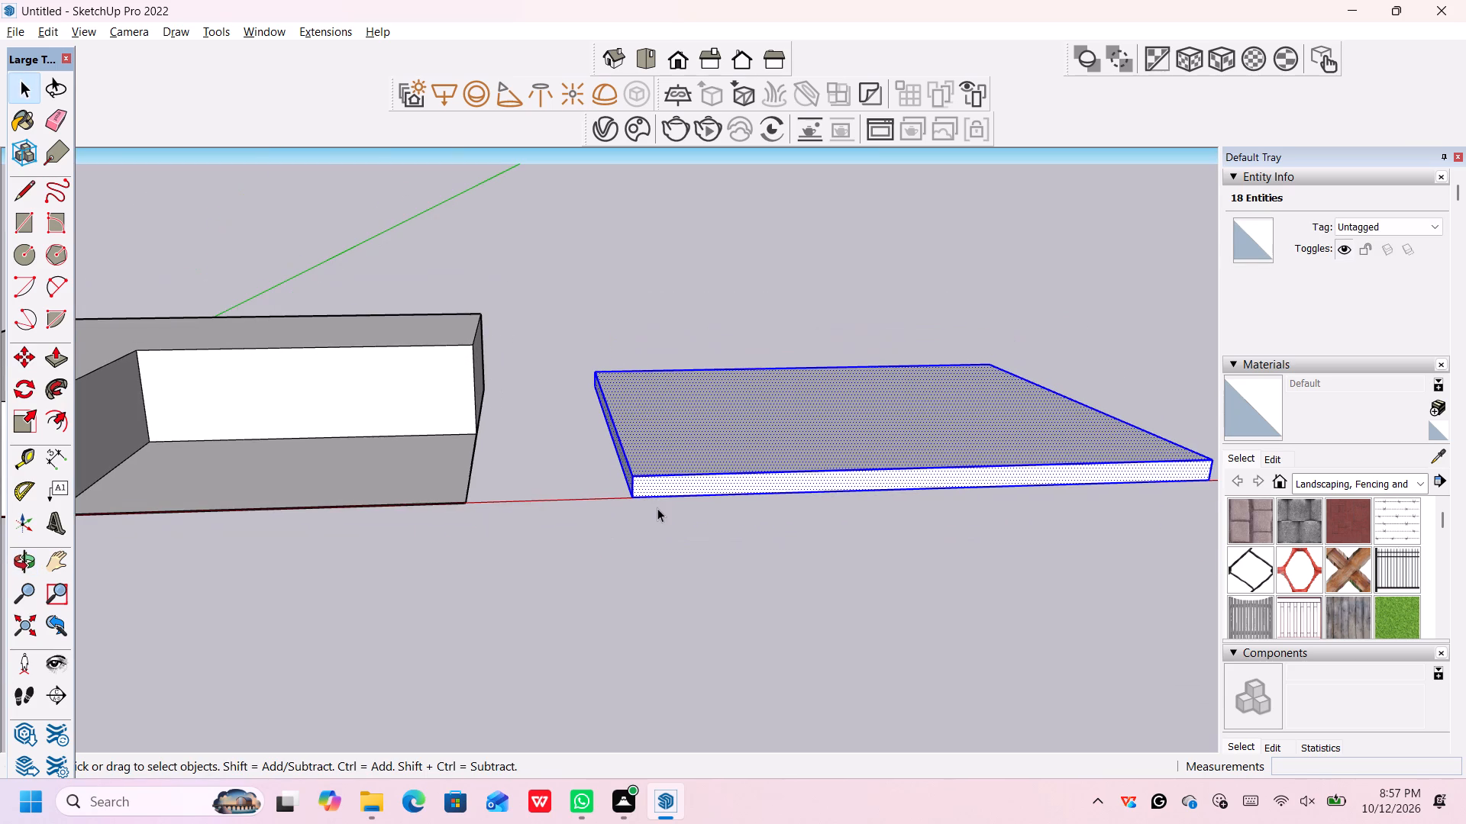
{"action": "key", "text": "m"}
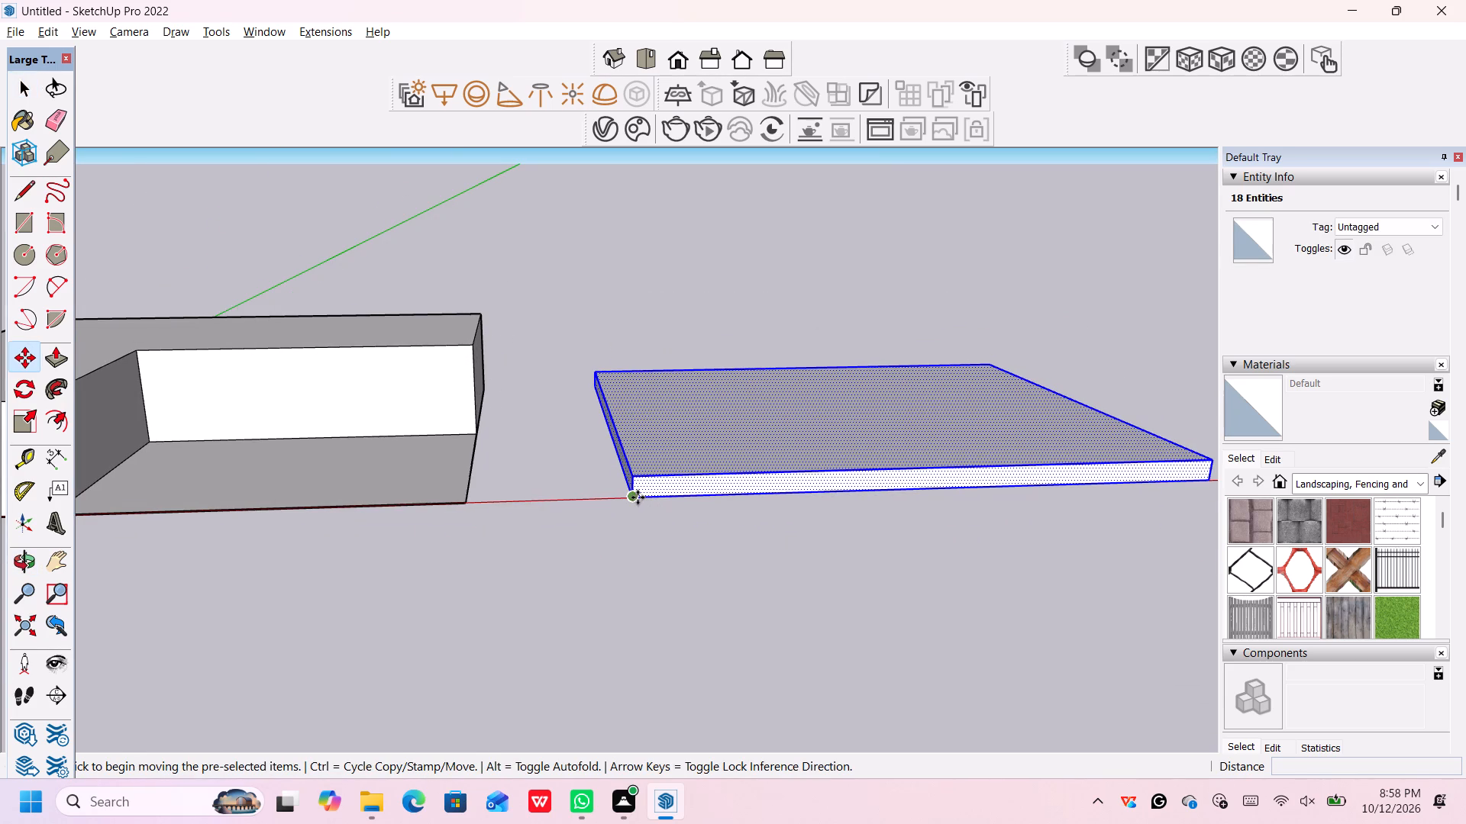
{"action": "left_click", "coordinate": [634, 497]}
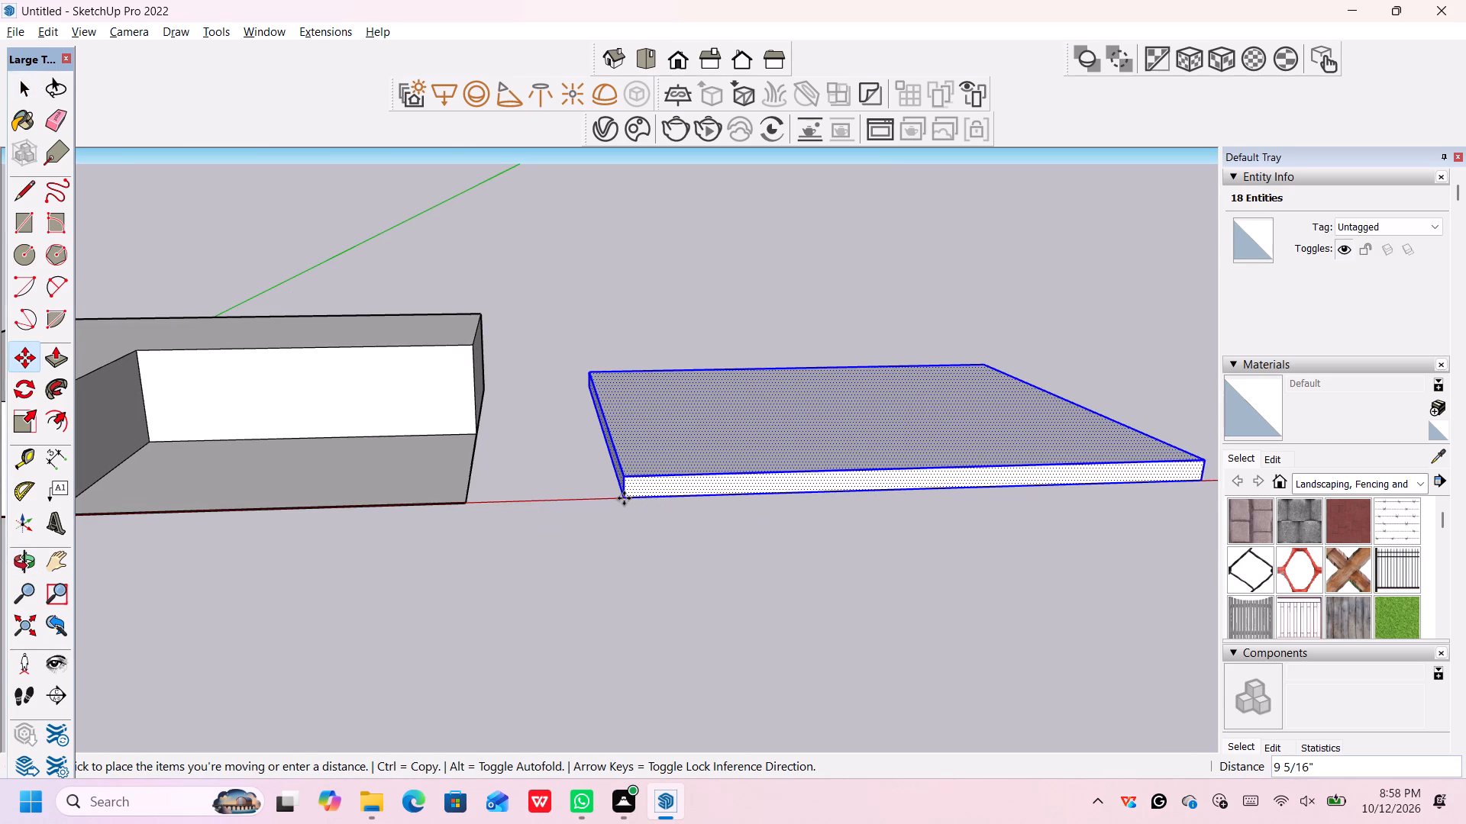
{"action": "scroll", "coordinate": [606, 439], "scroll_direction": "down", "scroll_amount": 4}
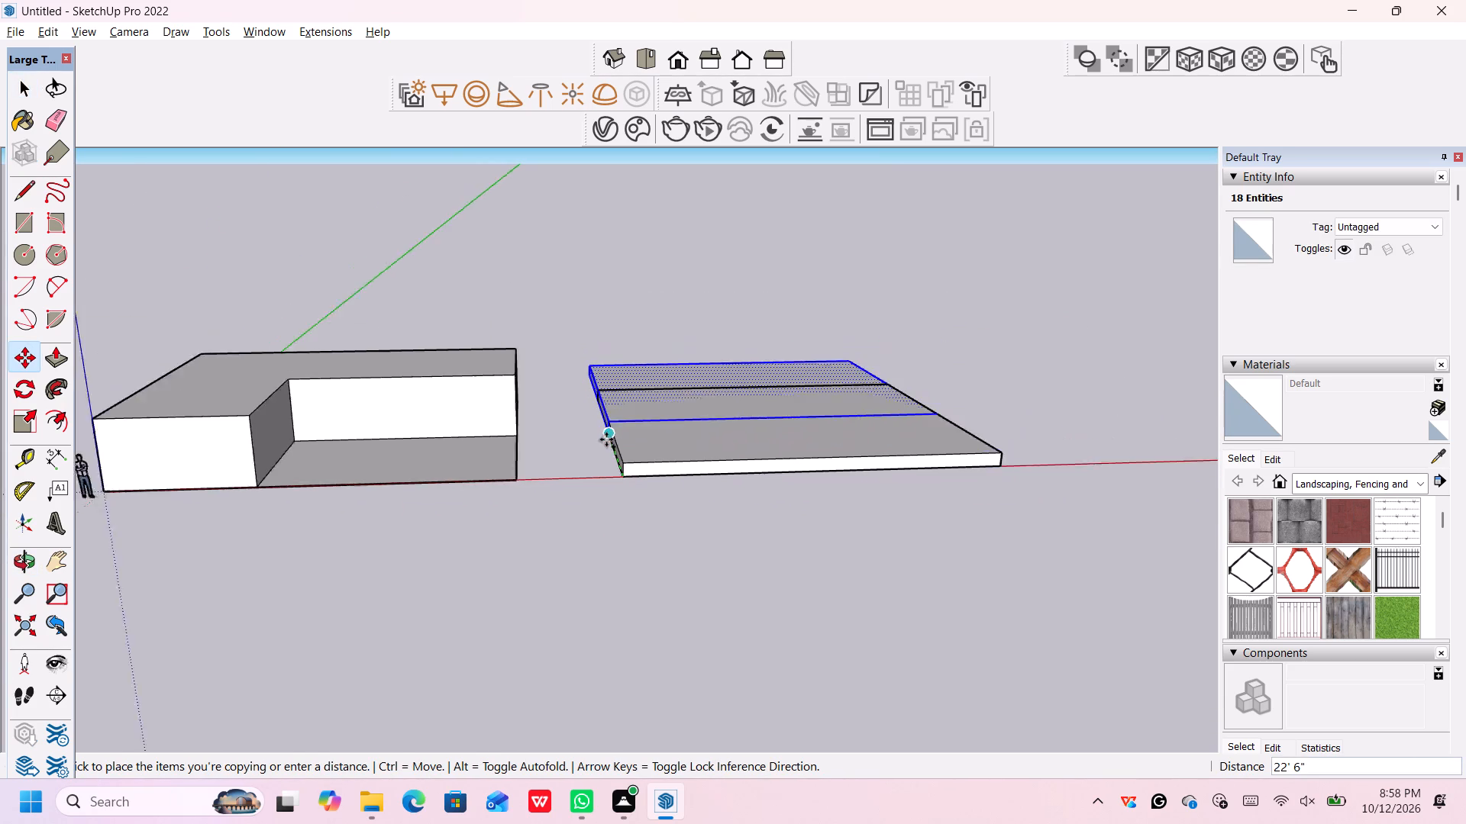
{"action": "scroll", "coordinate": [606, 439], "scroll_direction": "down", "scroll_amount": 2}
{"action": "scroll", "coordinate": [187, 419], "scroll_direction": "up", "scroll_amount": 3}
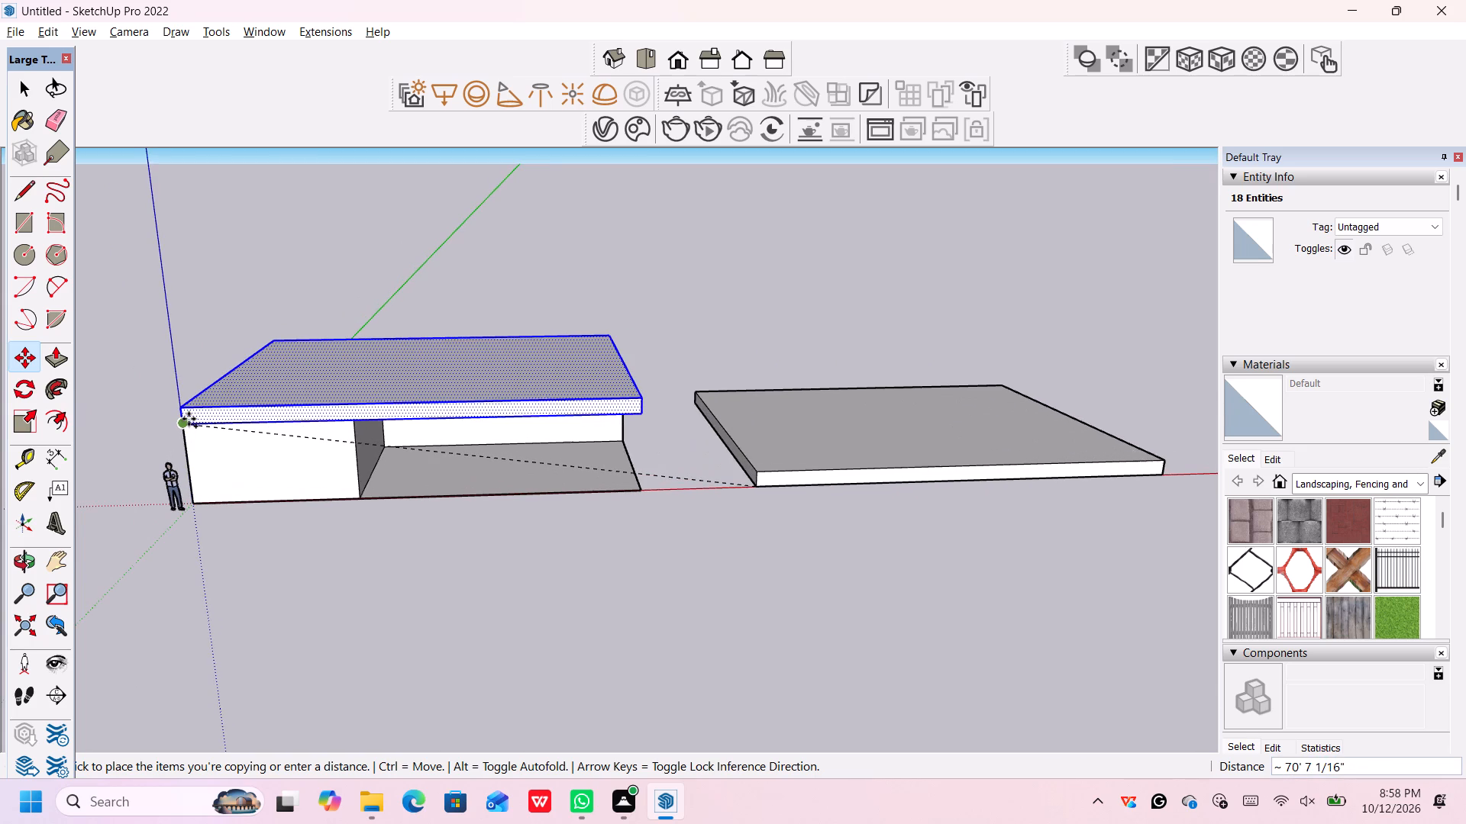
{"action": "scroll", "coordinate": [188, 419], "scroll_direction": "up", "scroll_amount": 5}
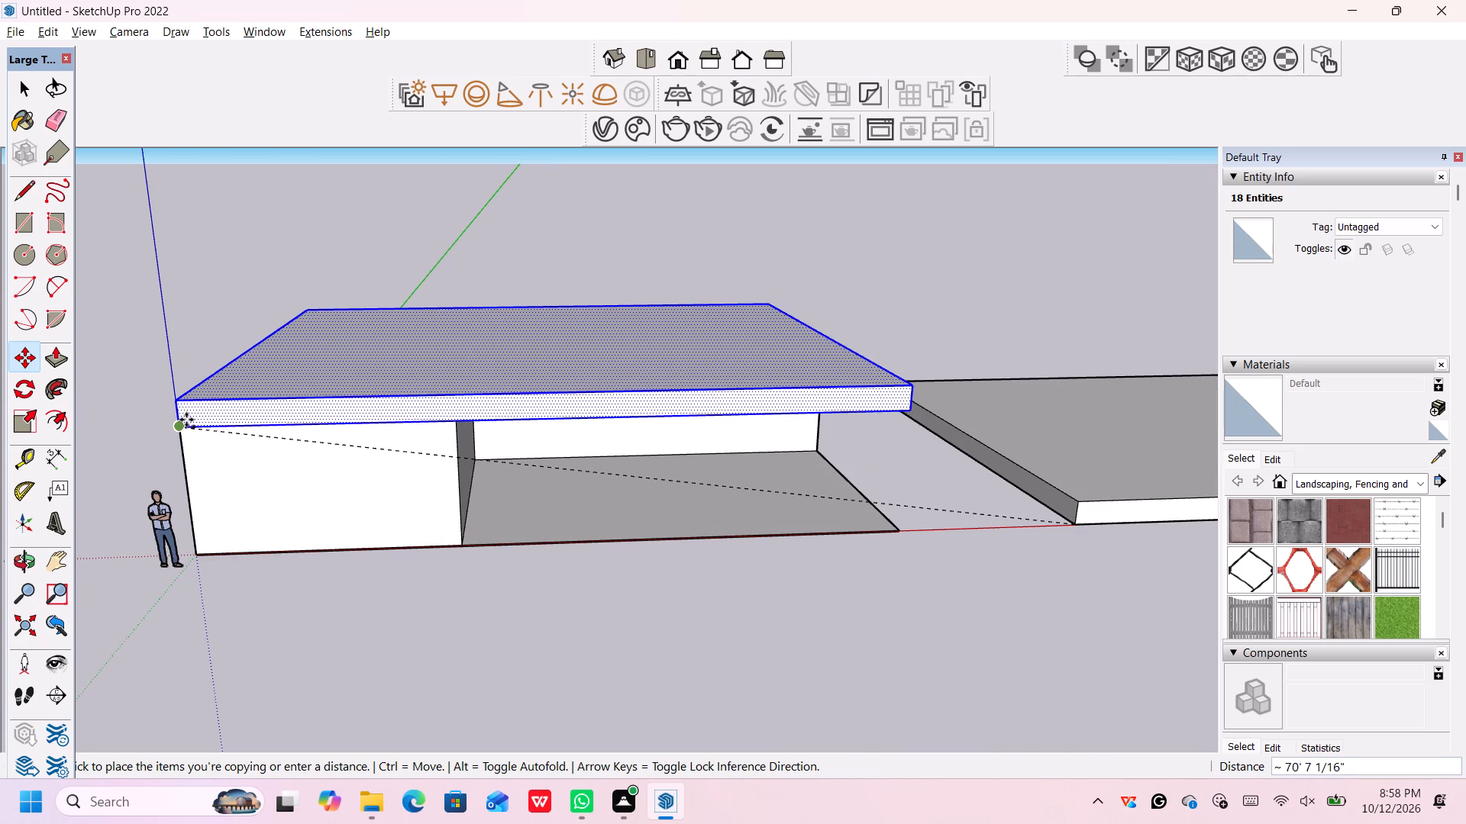
{"action": "left_click", "coordinate": [180, 423]}
{"action": "scroll", "coordinate": [265, 574], "scroll_direction": "down", "scroll_amount": 7}
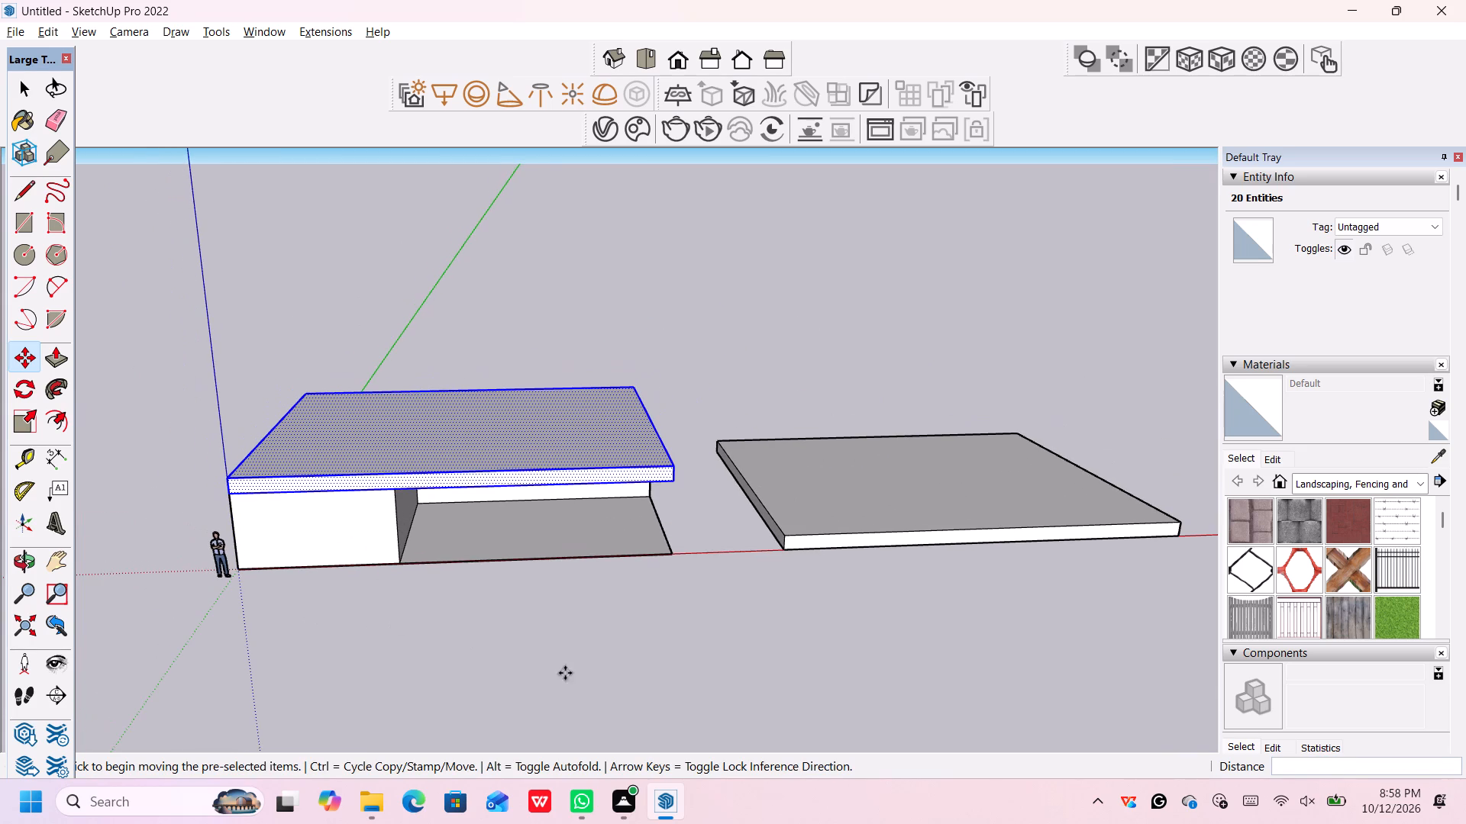
{"action": "key", "text": "space"}
{"action": "left_click", "coordinate": [580, 670]}
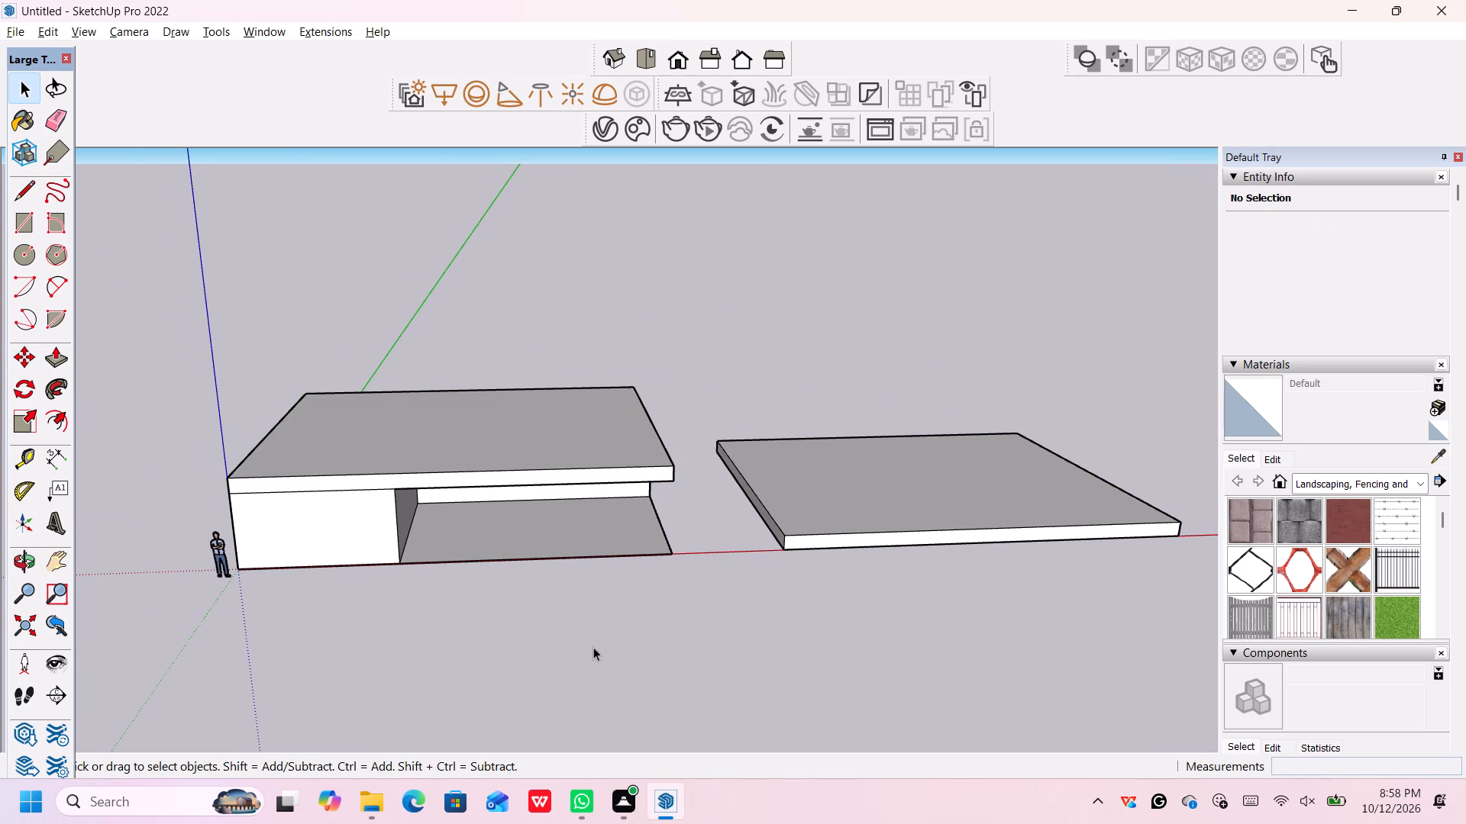
Examine the roof slab over the ground-floor mass and the open porch corner from low front viewpoints.
{"action": "scroll", "coordinate": [593, 646], "scroll_direction": "up", "scroll_amount": 4}
{"action": "middle_click_drag", "start_coordinate": [596, 648], "coordinate": [656, 622]}
{"action": "scroll", "coordinate": [651, 620], "scroll_direction": "up", "scroll_amount": 1}
{"action": "scroll", "coordinate": [651, 619], "scroll_direction": "down", "scroll_amount": 8}
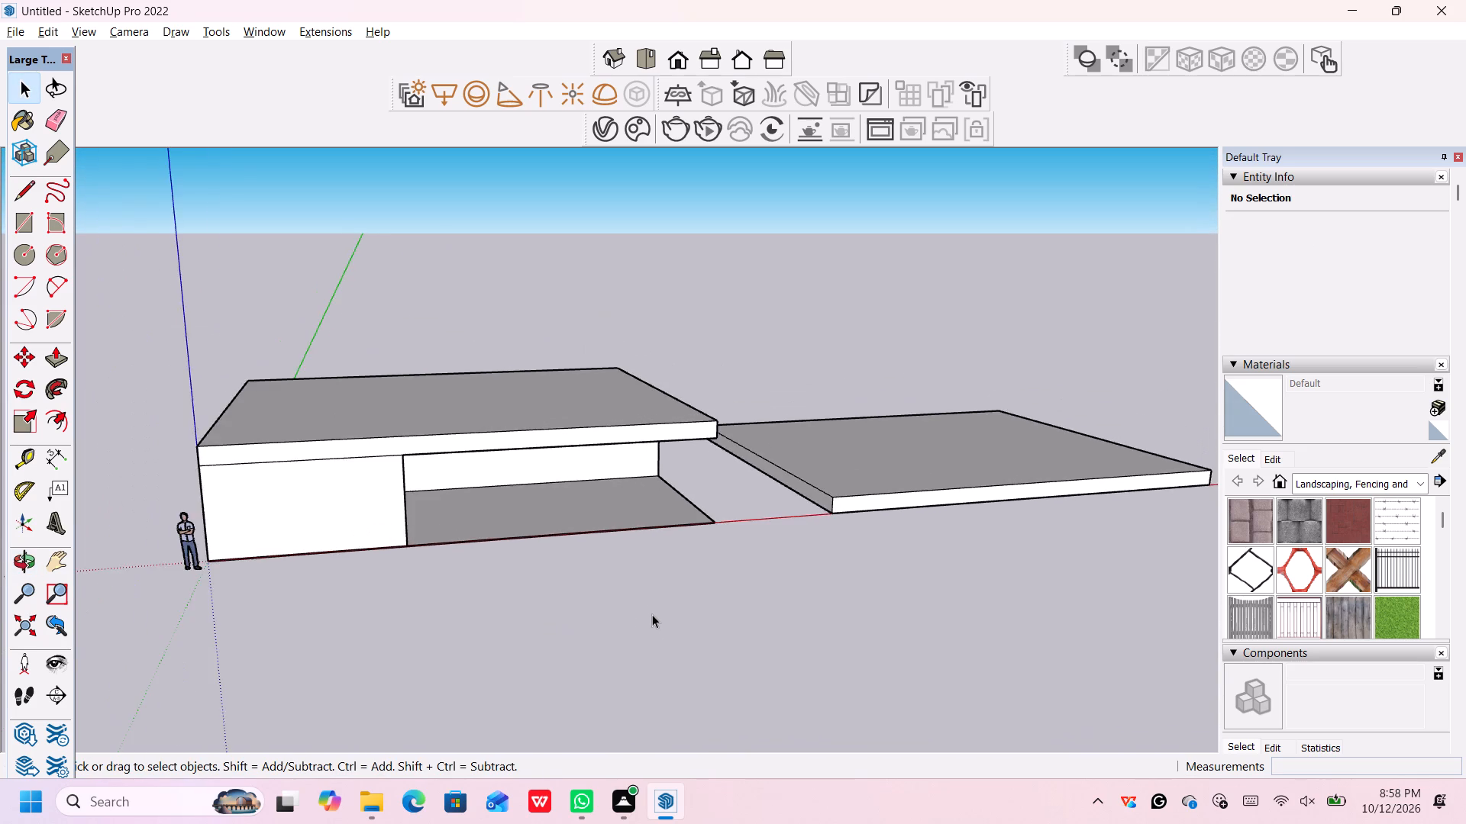
{"action": "scroll", "coordinate": [652, 614], "scroll_direction": "down", "scroll_amount": 4}
{"action": "middle_click_drag", "start_coordinate": [727, 696], "coordinate": [686, 606]}
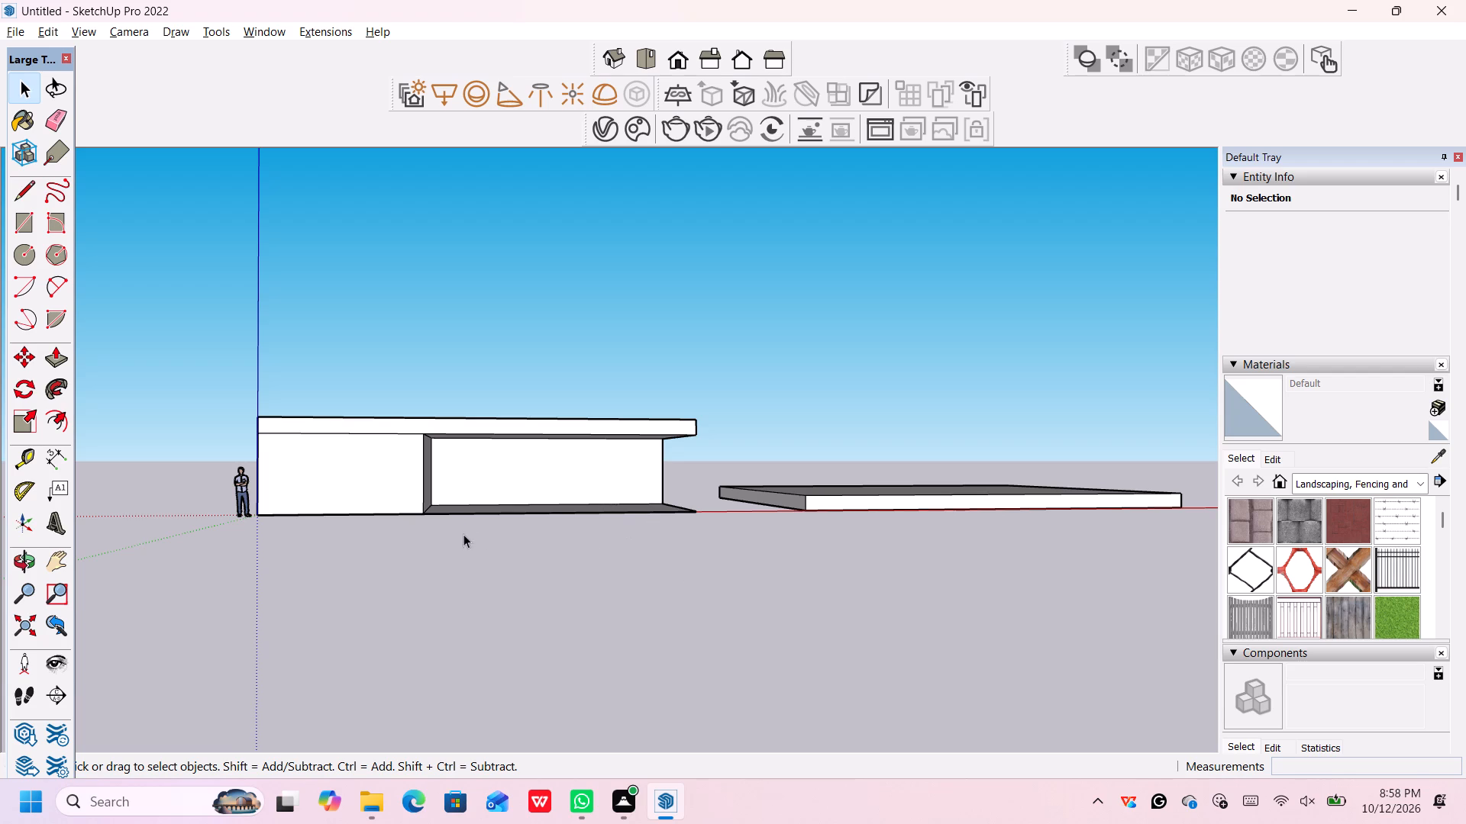
{"action": "middle_click_drag", "start_coordinate": [469, 537], "coordinate": [556, 546]}
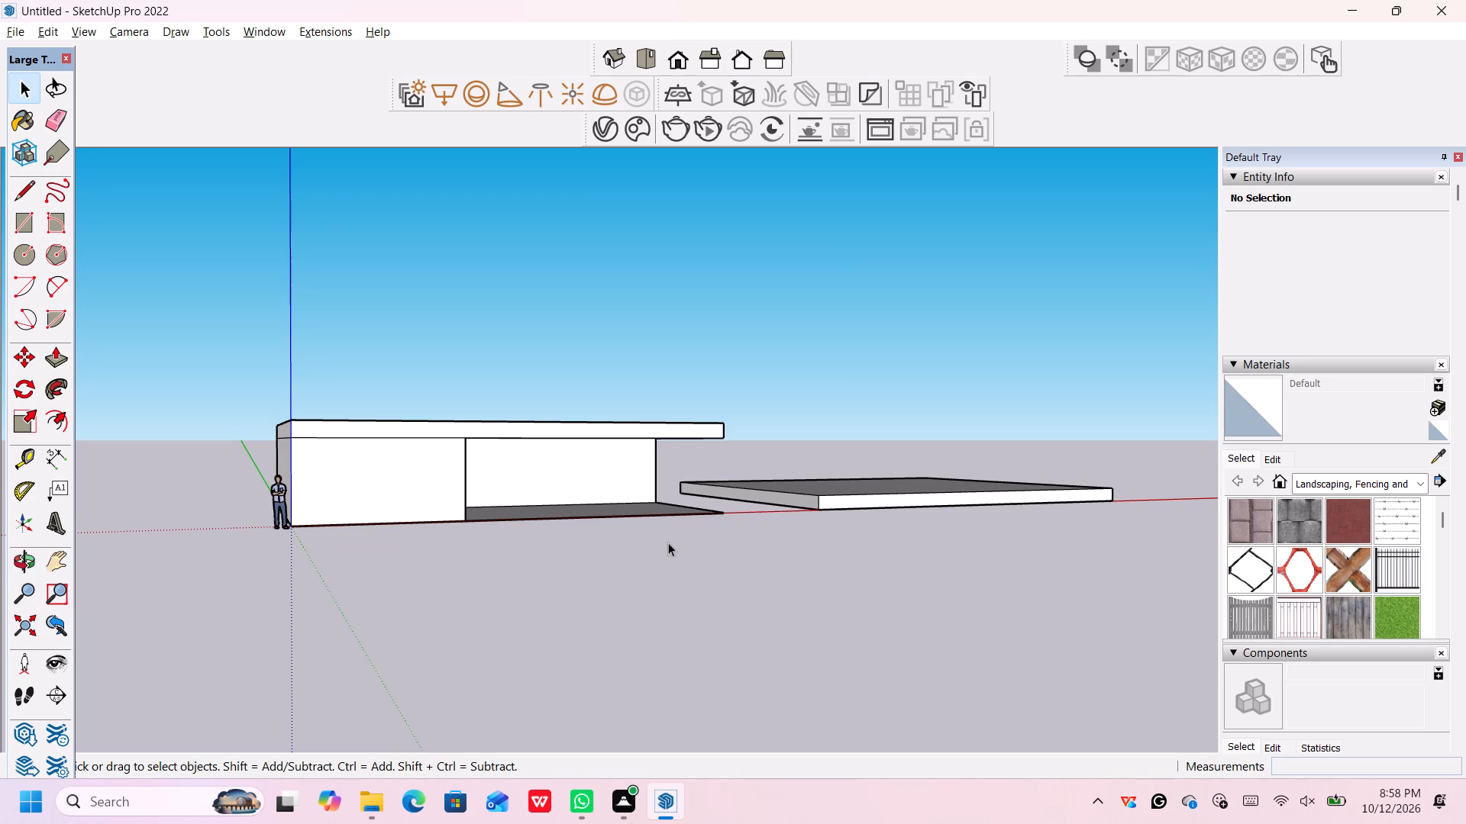
{"action": "scroll", "coordinate": [672, 534], "scroll_direction": "up", "scroll_amount": 4}
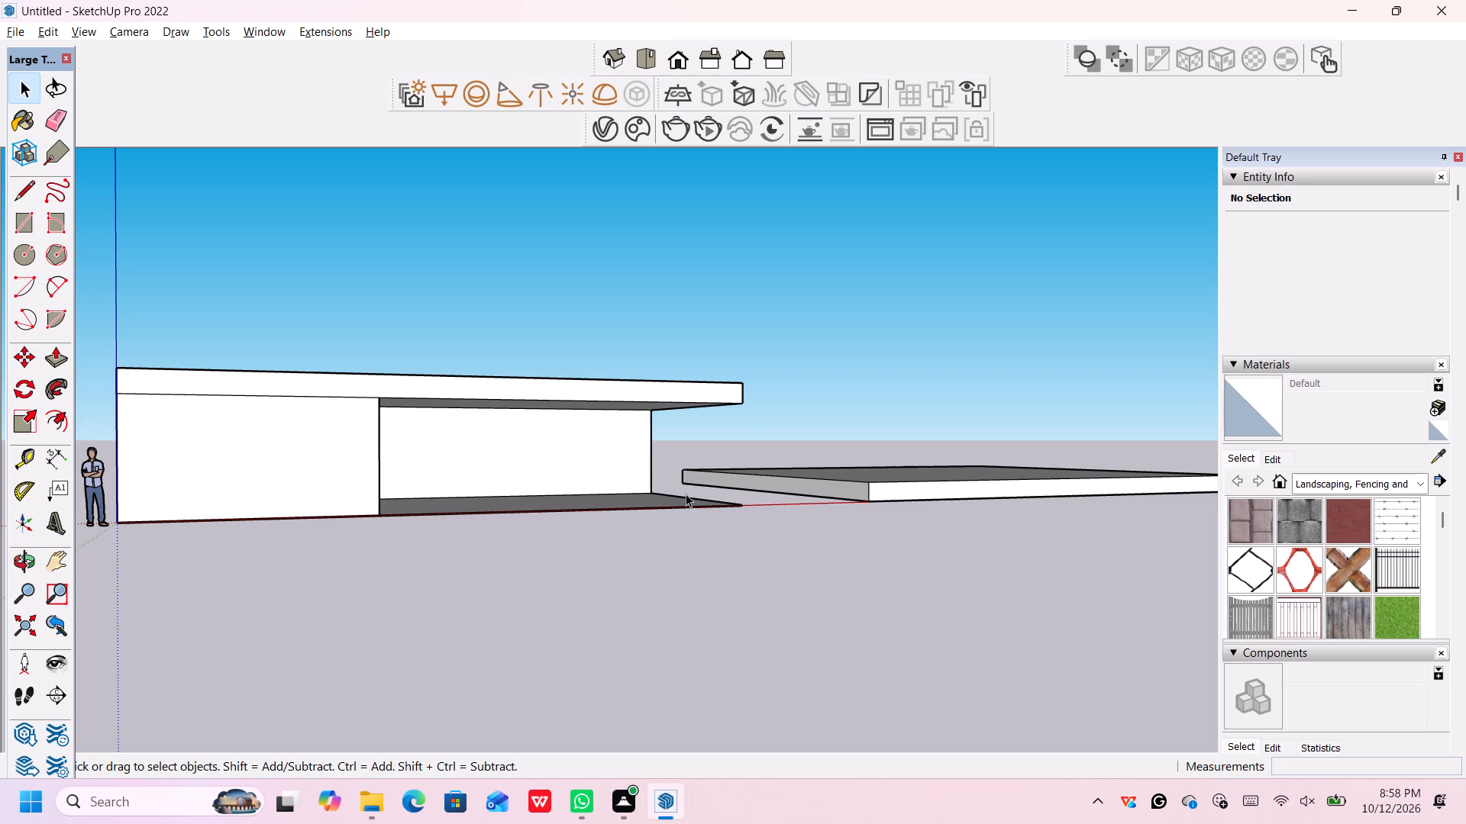
{"action": "scroll", "coordinate": [686, 493], "scroll_direction": "up", "scroll_amount": 2}
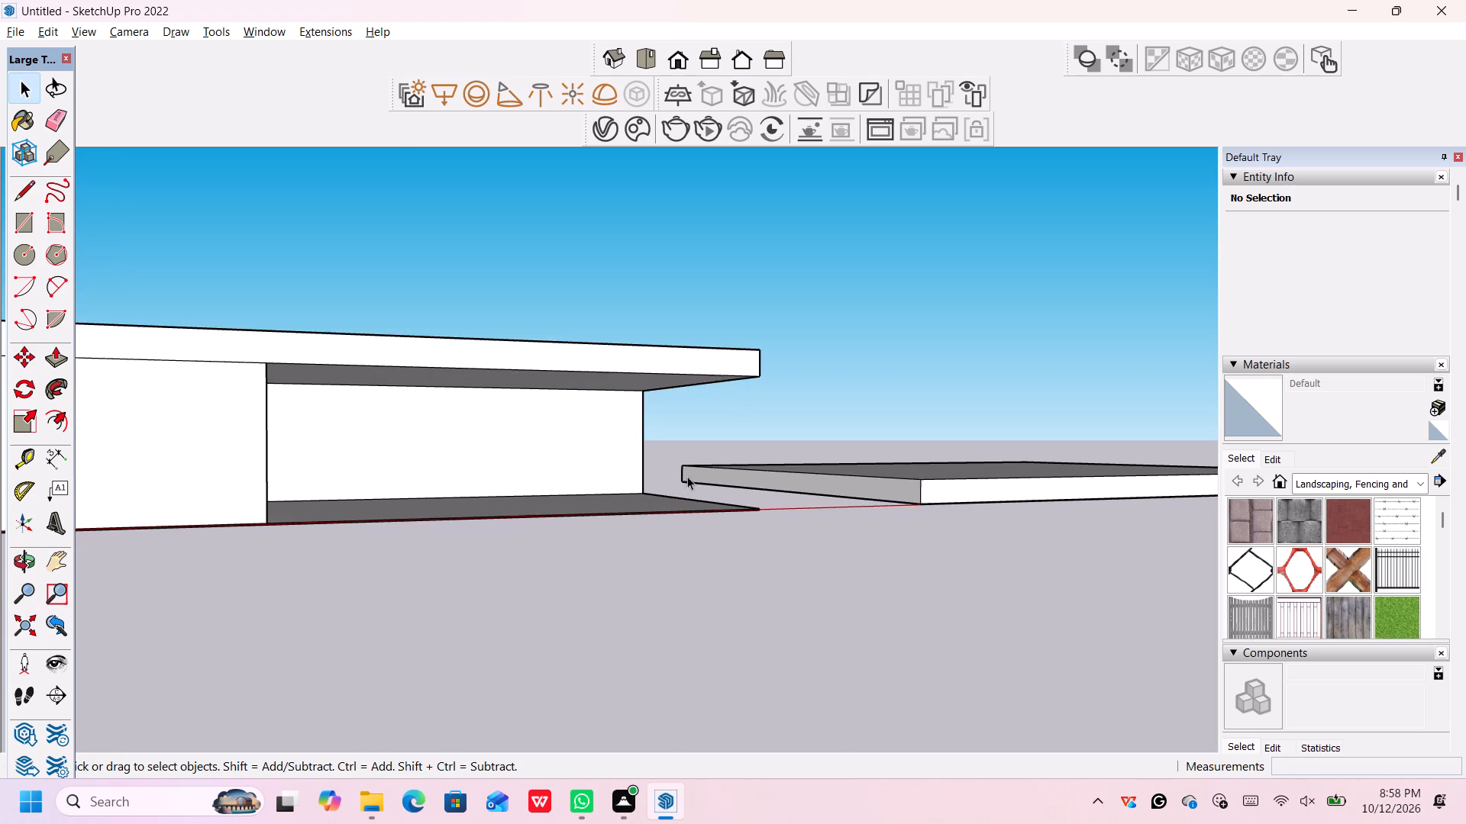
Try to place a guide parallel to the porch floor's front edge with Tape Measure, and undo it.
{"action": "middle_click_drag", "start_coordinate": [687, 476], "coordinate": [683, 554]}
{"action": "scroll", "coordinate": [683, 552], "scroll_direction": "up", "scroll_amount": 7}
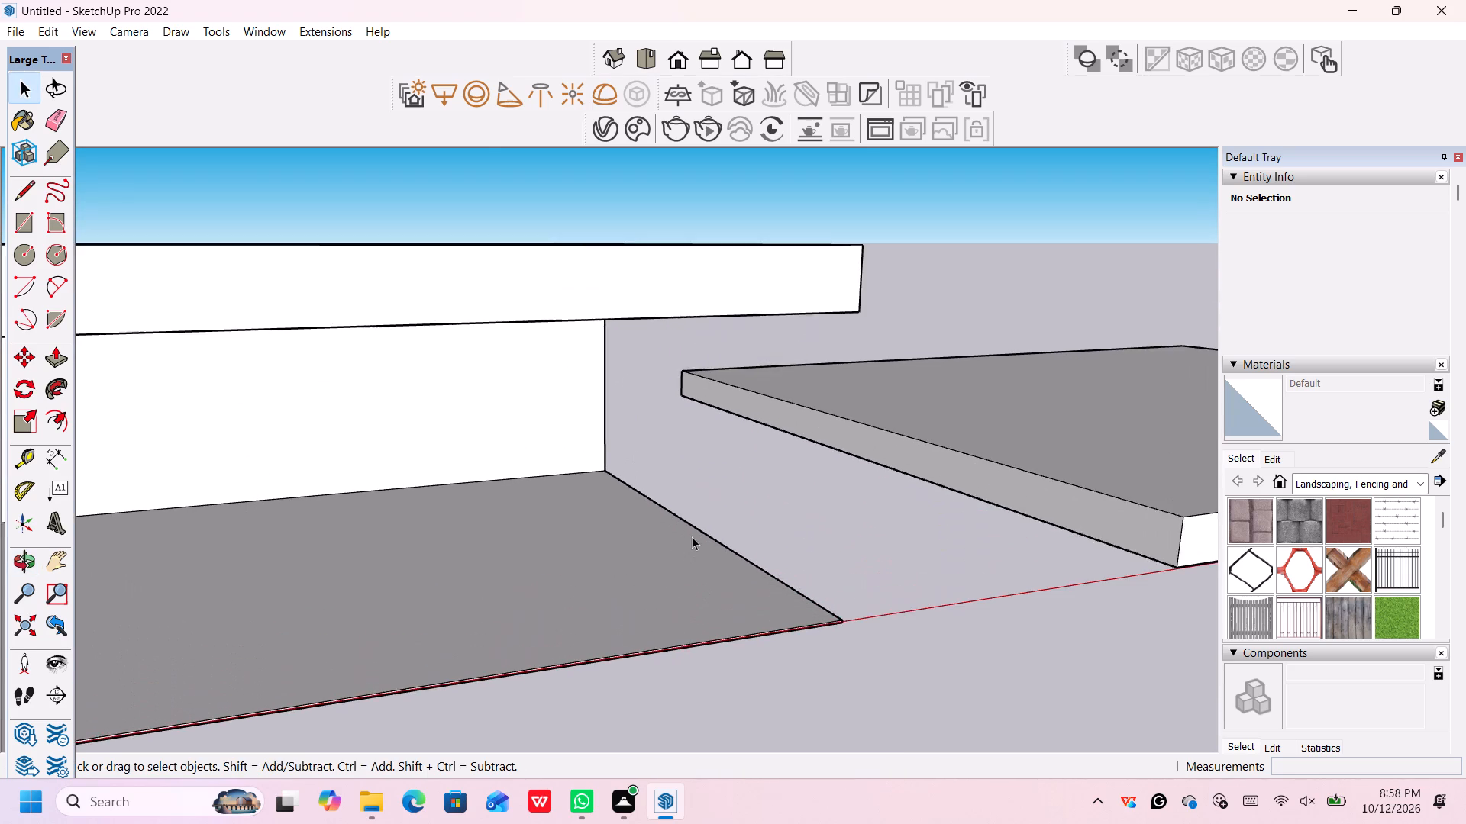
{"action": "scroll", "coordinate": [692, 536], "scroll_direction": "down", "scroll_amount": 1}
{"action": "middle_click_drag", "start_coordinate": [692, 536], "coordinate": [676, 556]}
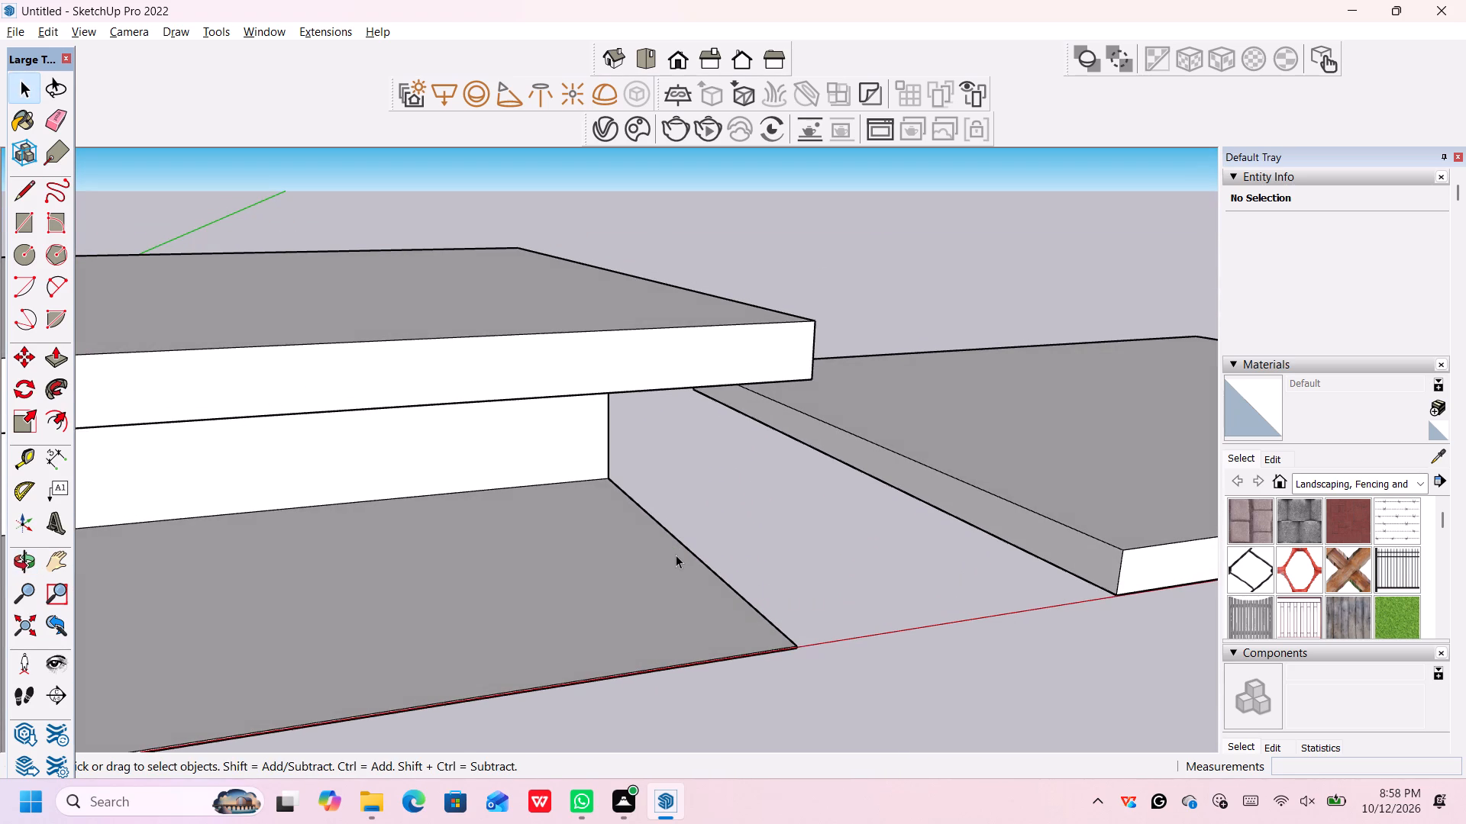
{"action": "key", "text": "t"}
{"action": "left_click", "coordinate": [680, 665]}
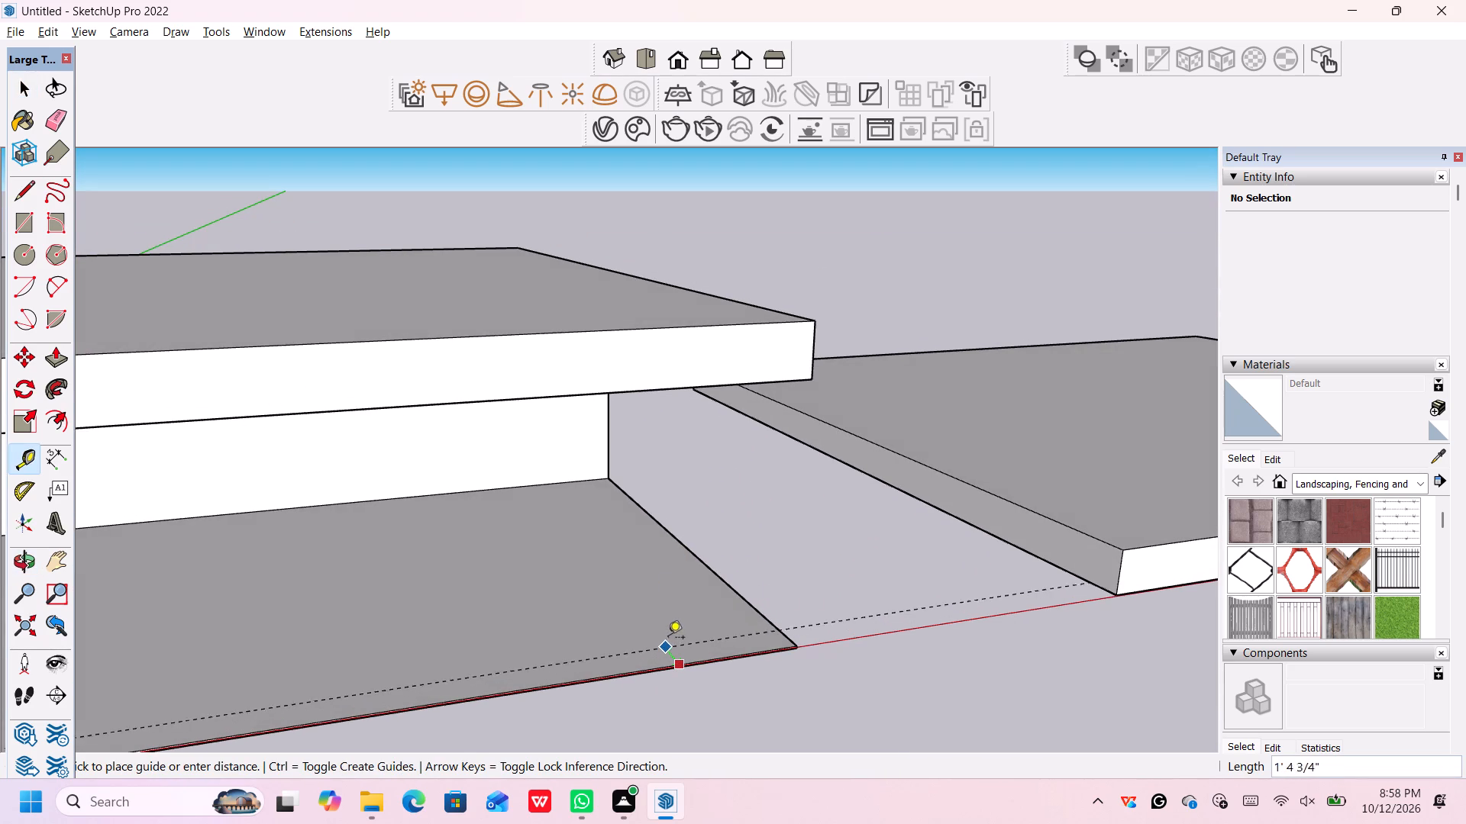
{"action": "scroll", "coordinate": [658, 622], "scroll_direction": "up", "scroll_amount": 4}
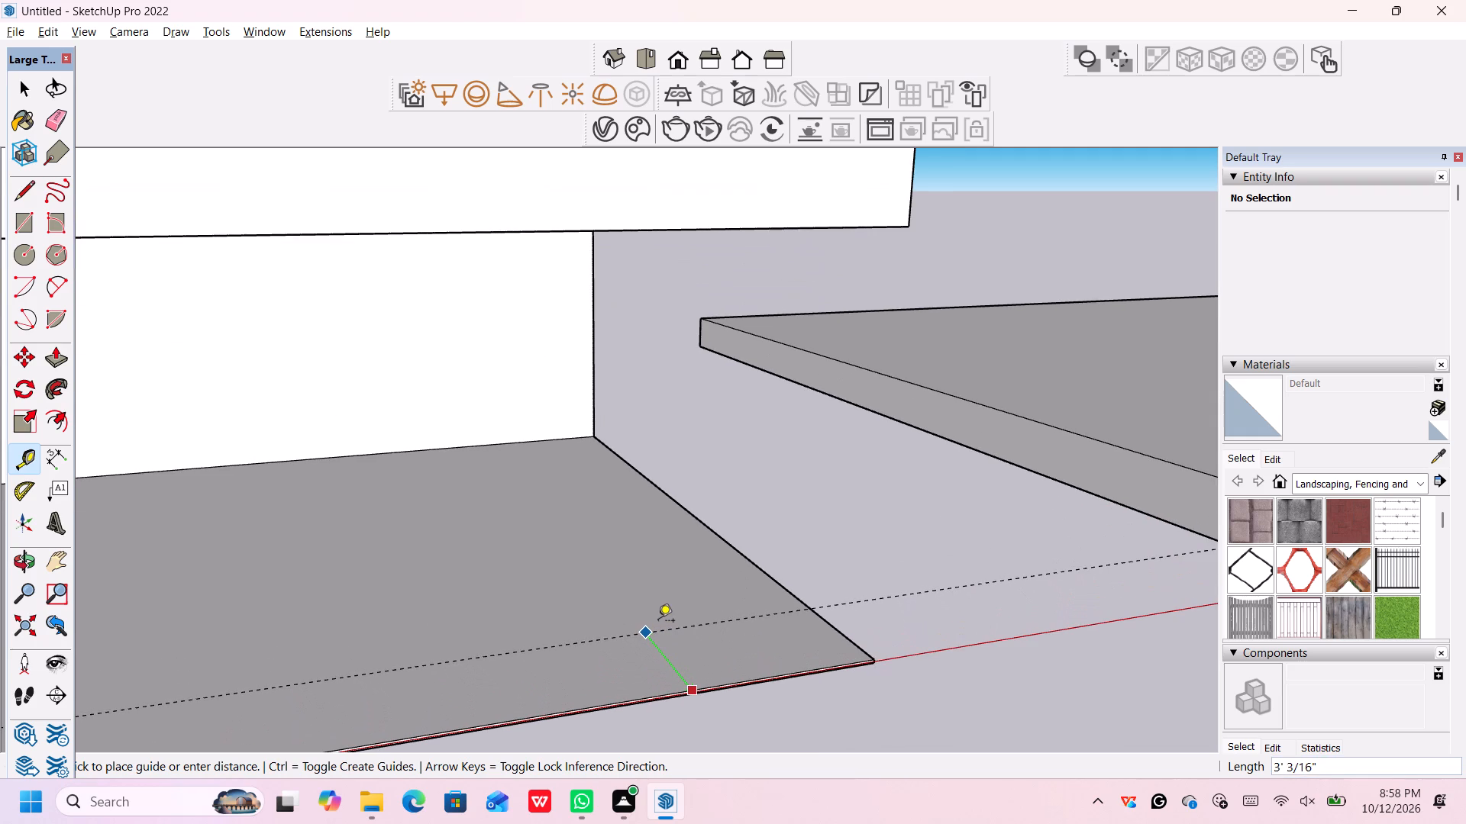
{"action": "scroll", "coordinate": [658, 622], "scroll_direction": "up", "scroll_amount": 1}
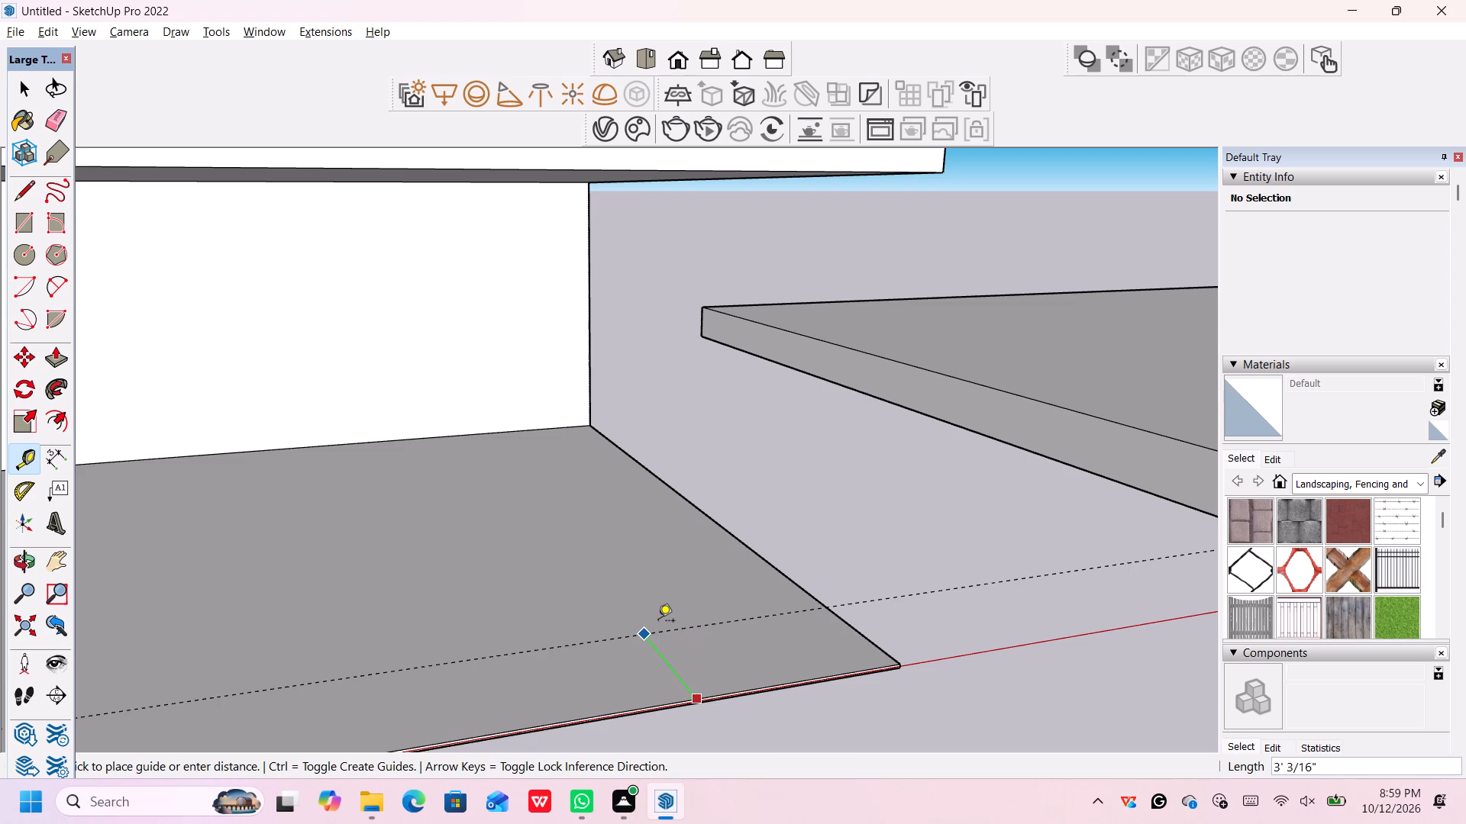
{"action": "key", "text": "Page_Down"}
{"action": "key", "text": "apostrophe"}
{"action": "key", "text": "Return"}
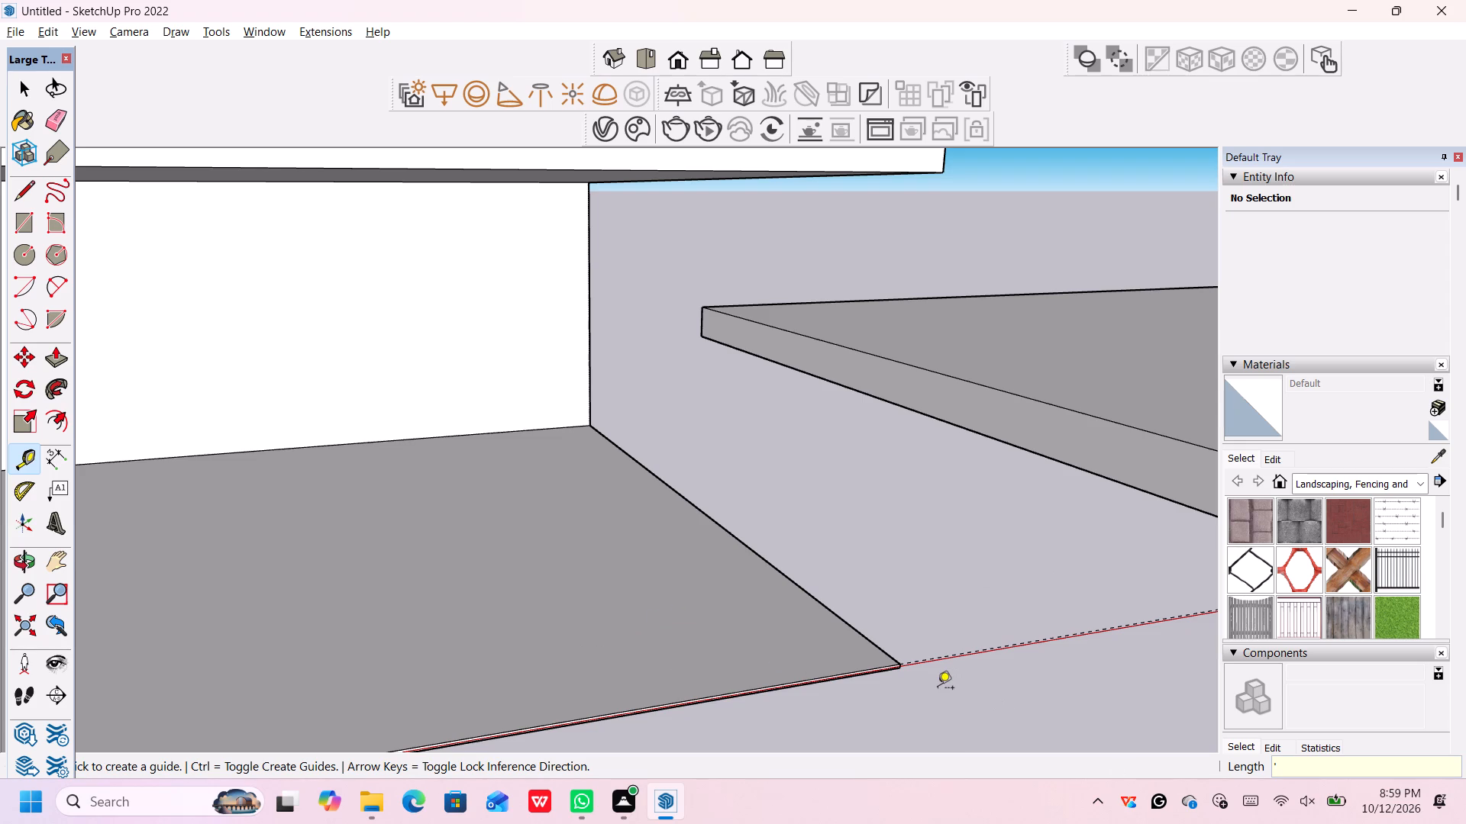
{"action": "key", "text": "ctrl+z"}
Place a guide line on the porch floor 3' inward from its front edge with Tape Measure.
{"action": "scroll", "coordinate": [861, 661], "scroll_direction": "up", "scroll_amount": 3}
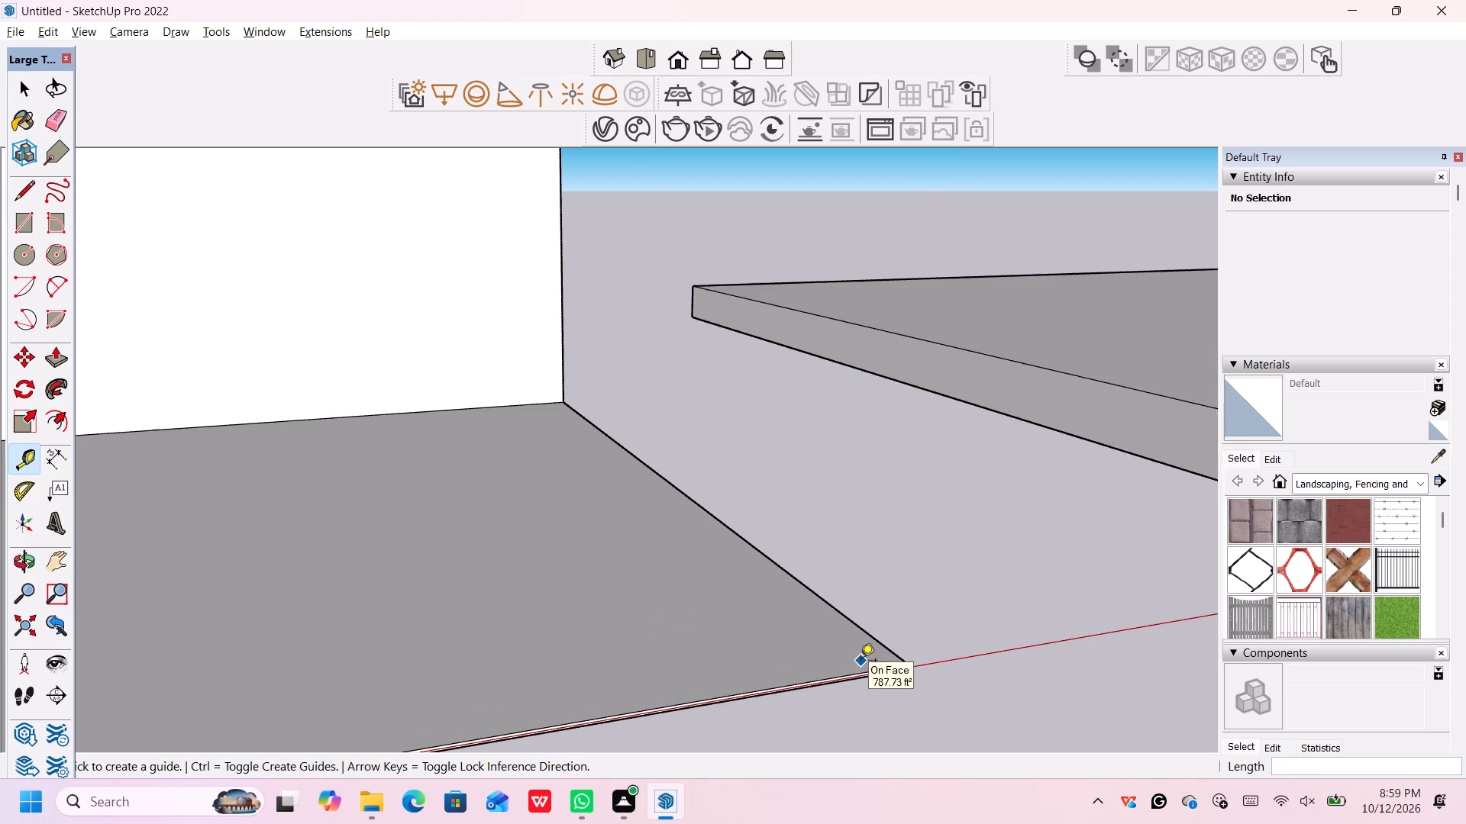
{"action": "scroll", "coordinate": [861, 661], "scroll_direction": "up", "scroll_amount": 12}
{"action": "left_click", "coordinate": [856, 680]}
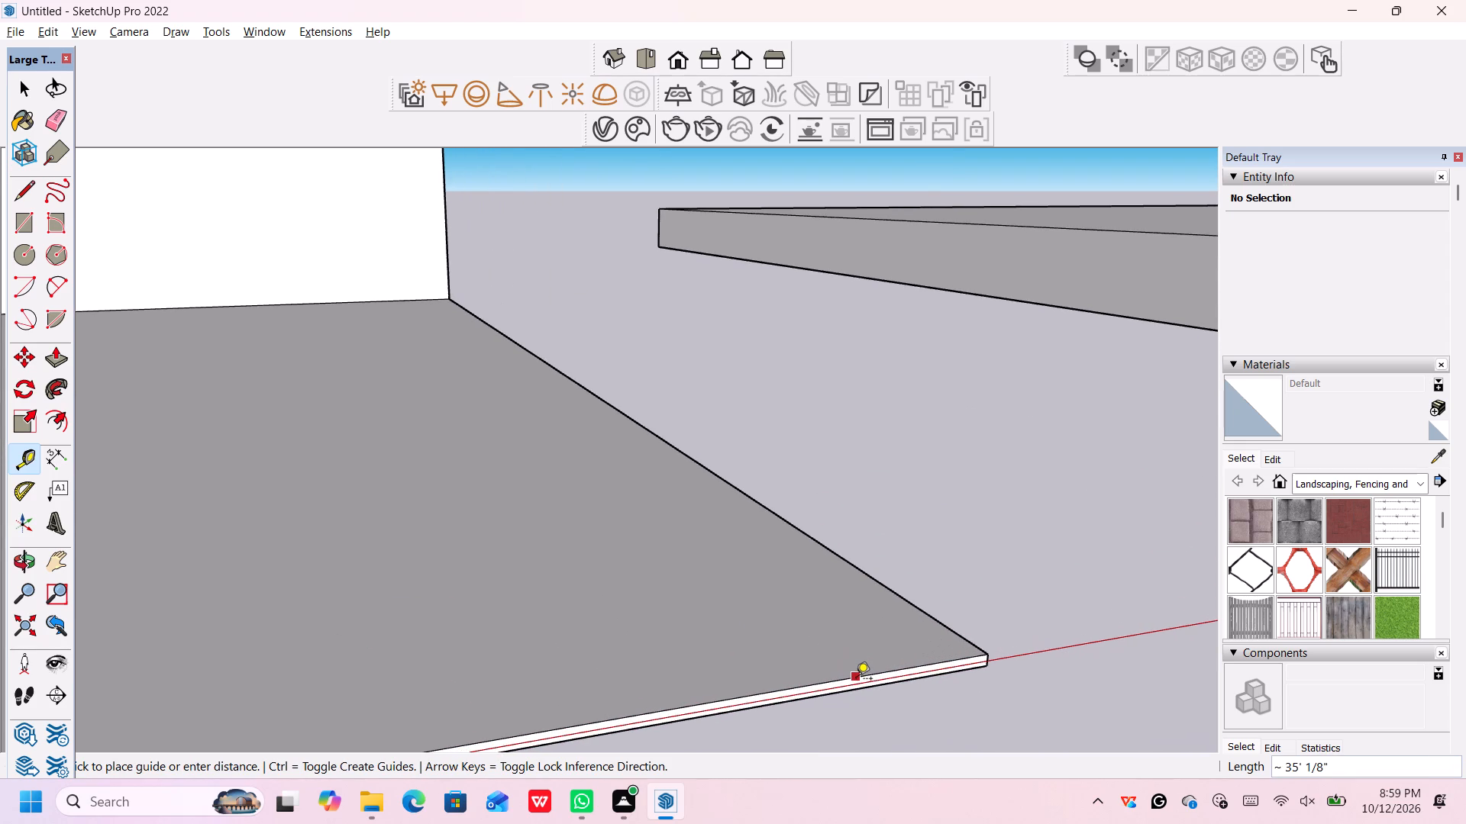
{"action": "scroll", "coordinate": [716, 532], "scroll_direction": "down", "scroll_amount": 6}
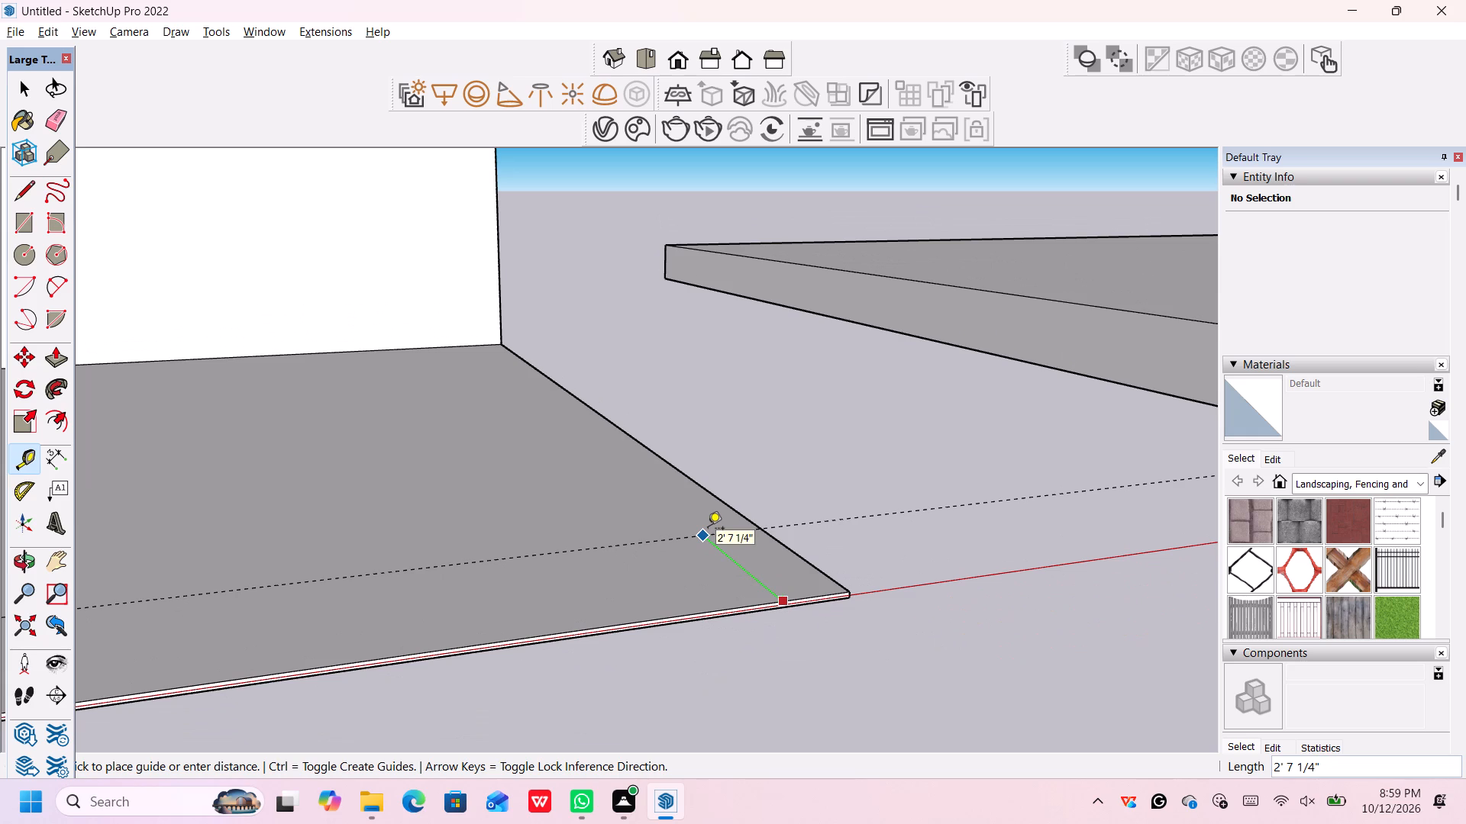
{"action": "scroll", "coordinate": [708, 529], "scroll_direction": "down", "scroll_amount": 2}
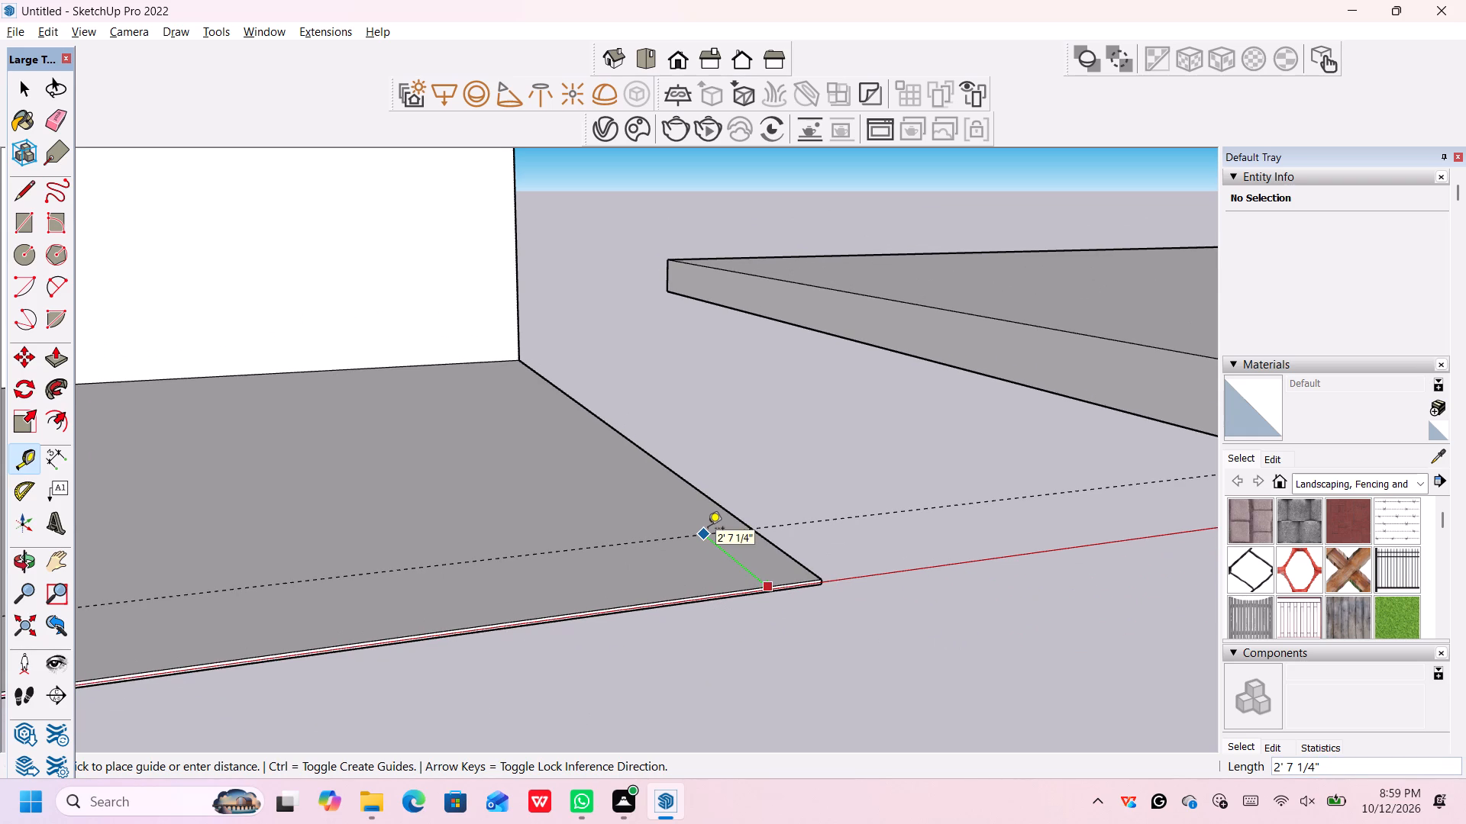
{"action": "type", "text": "3'"}
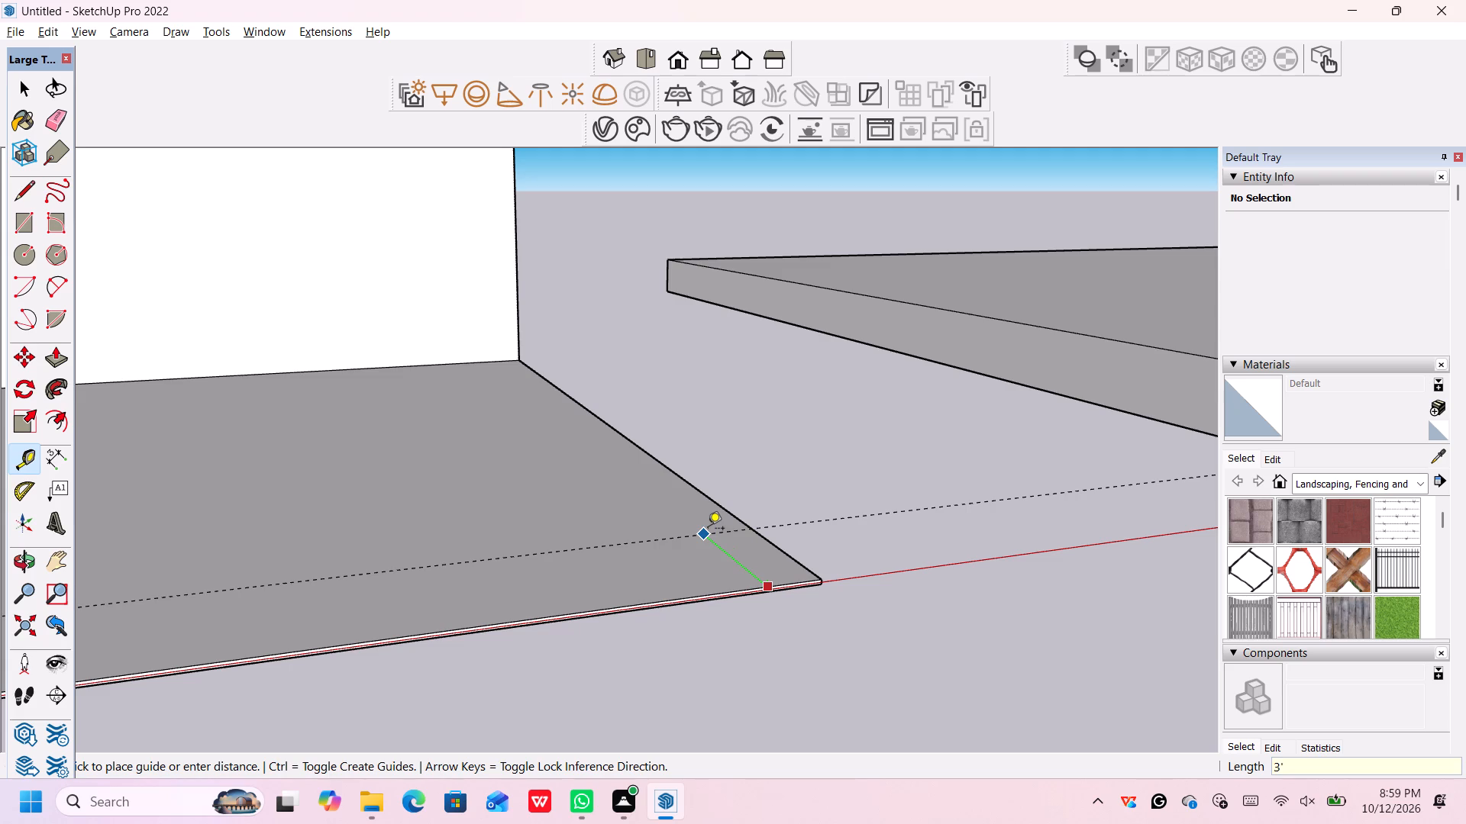
{"action": "key", "text": "Return"}
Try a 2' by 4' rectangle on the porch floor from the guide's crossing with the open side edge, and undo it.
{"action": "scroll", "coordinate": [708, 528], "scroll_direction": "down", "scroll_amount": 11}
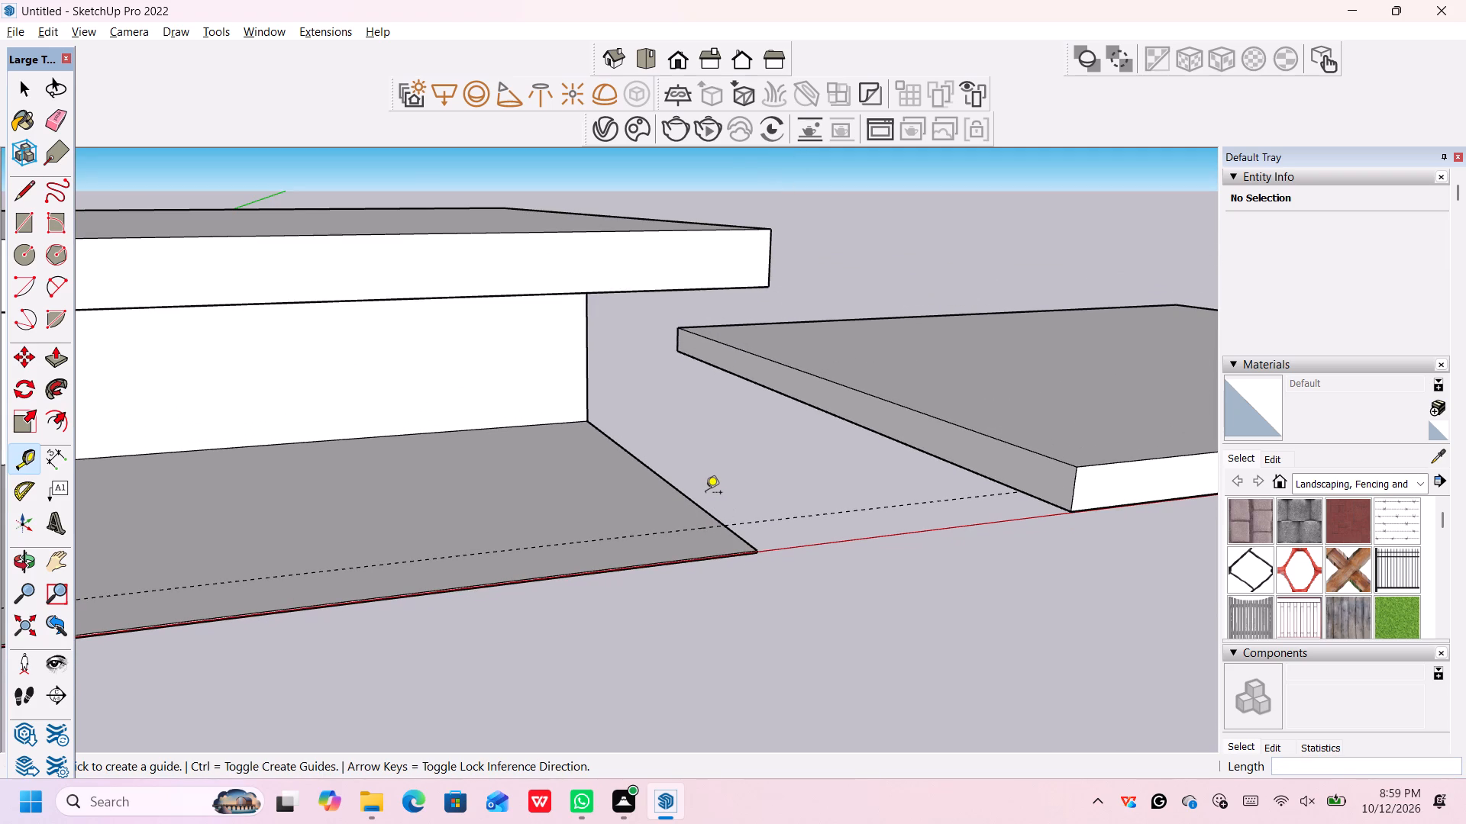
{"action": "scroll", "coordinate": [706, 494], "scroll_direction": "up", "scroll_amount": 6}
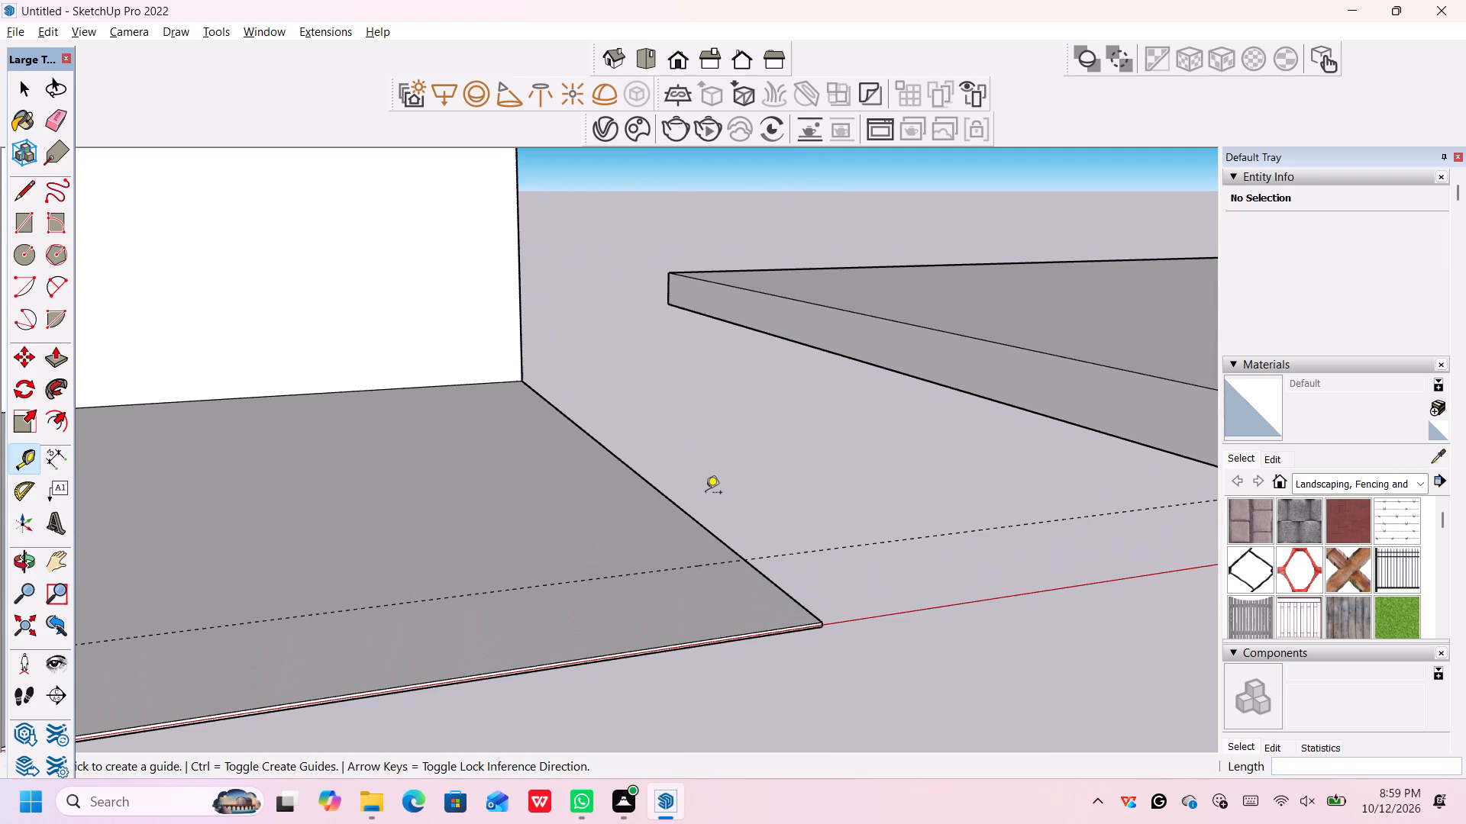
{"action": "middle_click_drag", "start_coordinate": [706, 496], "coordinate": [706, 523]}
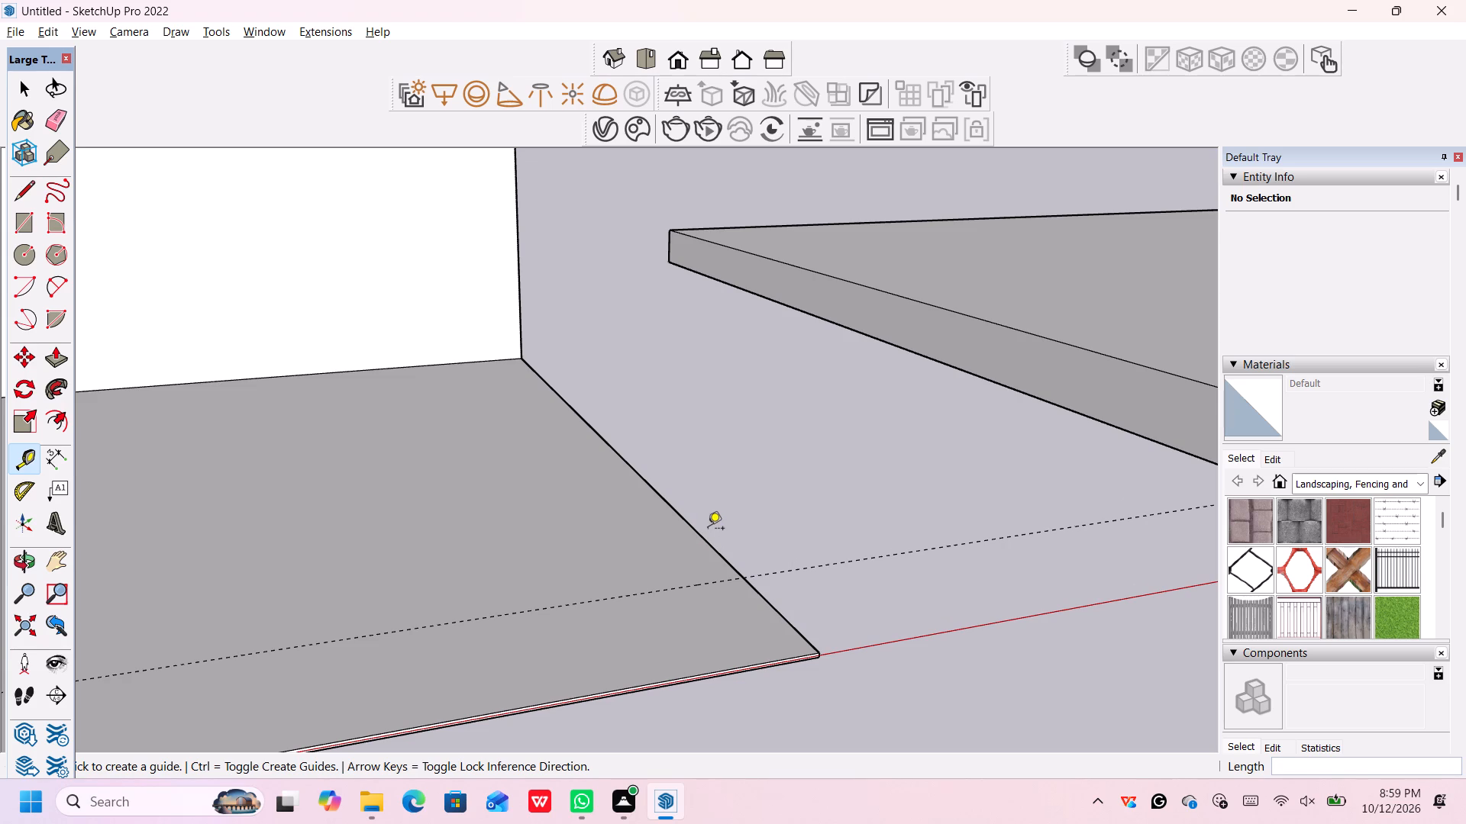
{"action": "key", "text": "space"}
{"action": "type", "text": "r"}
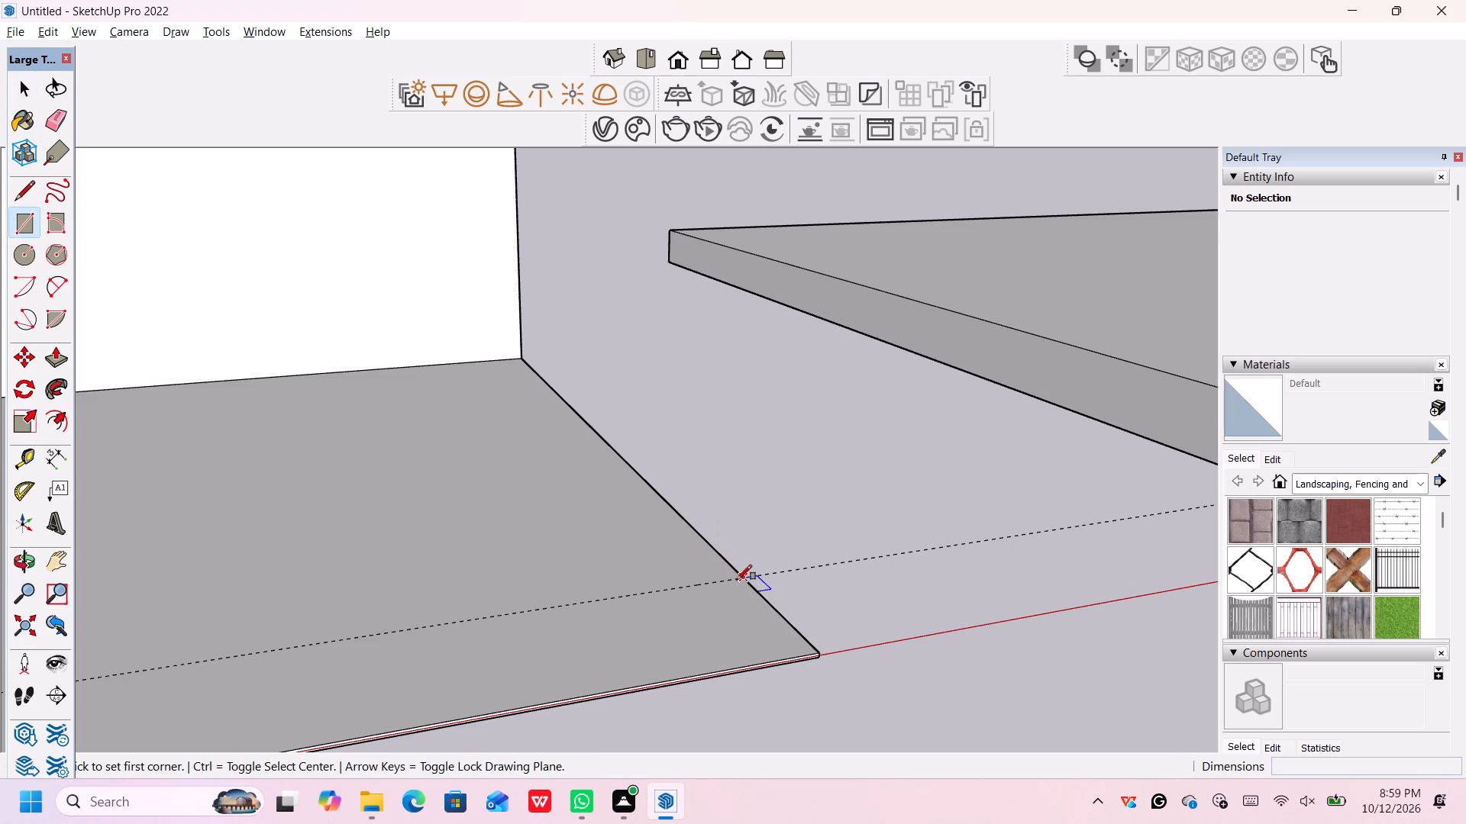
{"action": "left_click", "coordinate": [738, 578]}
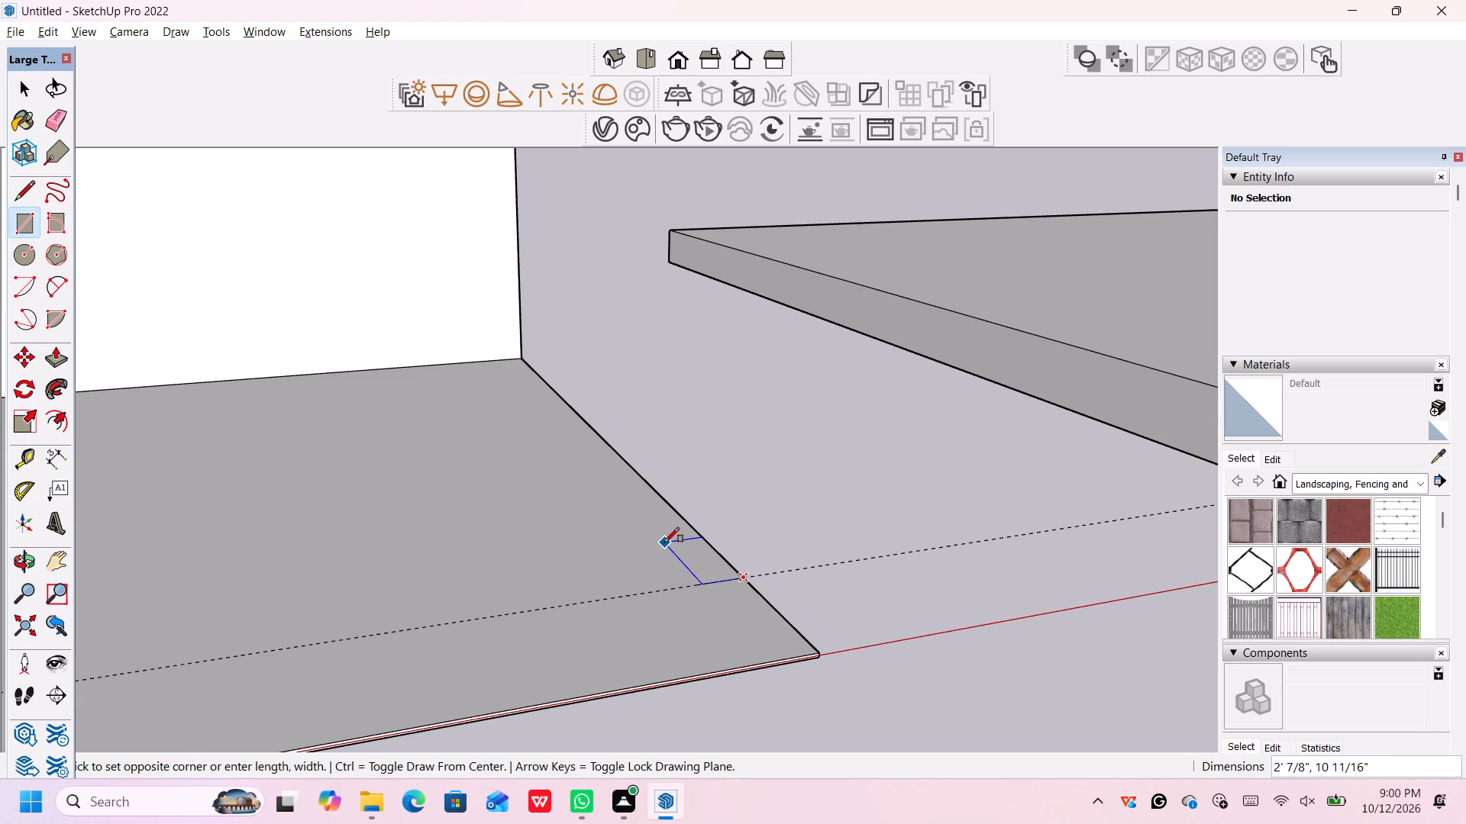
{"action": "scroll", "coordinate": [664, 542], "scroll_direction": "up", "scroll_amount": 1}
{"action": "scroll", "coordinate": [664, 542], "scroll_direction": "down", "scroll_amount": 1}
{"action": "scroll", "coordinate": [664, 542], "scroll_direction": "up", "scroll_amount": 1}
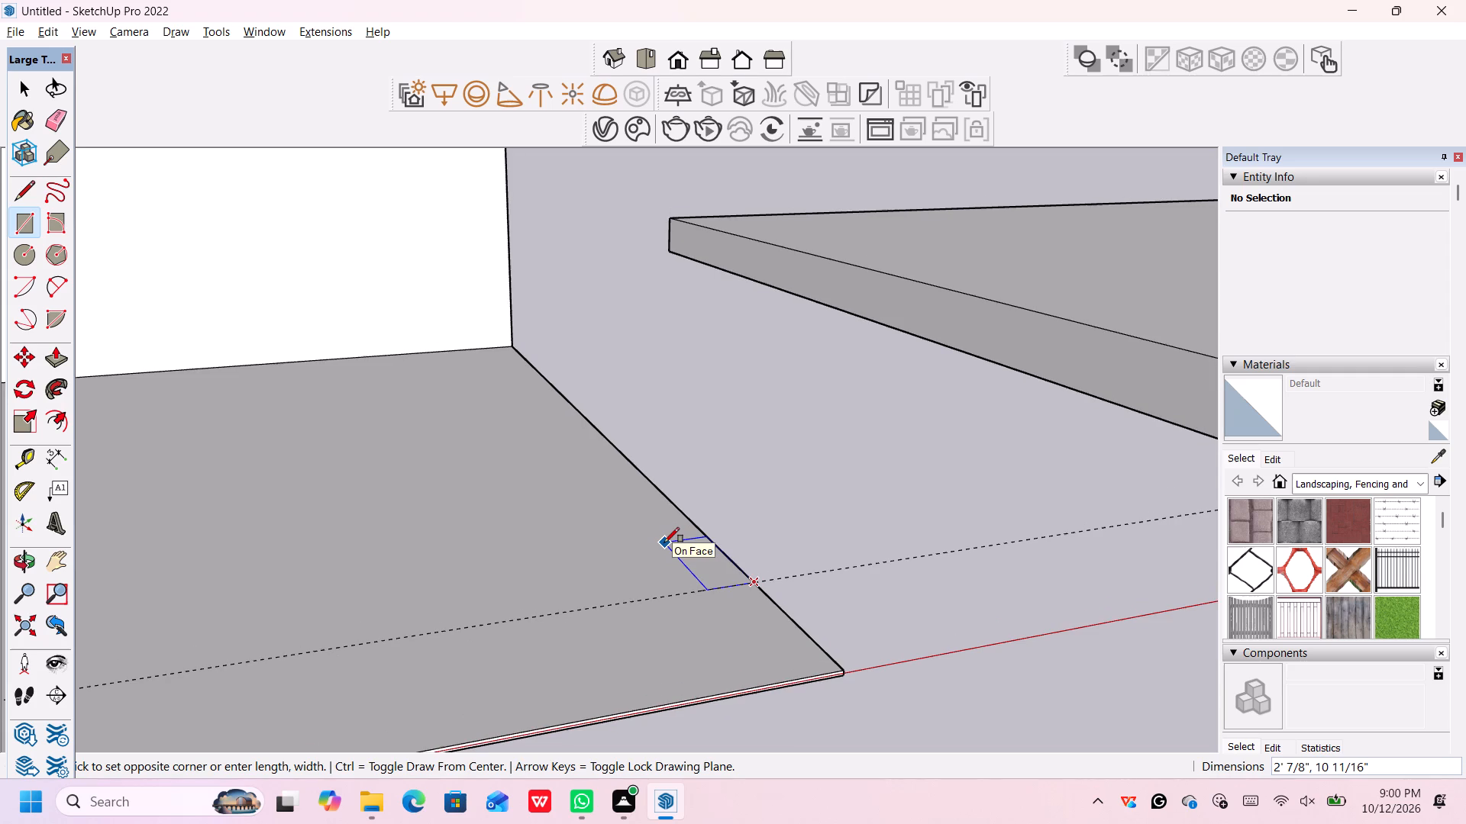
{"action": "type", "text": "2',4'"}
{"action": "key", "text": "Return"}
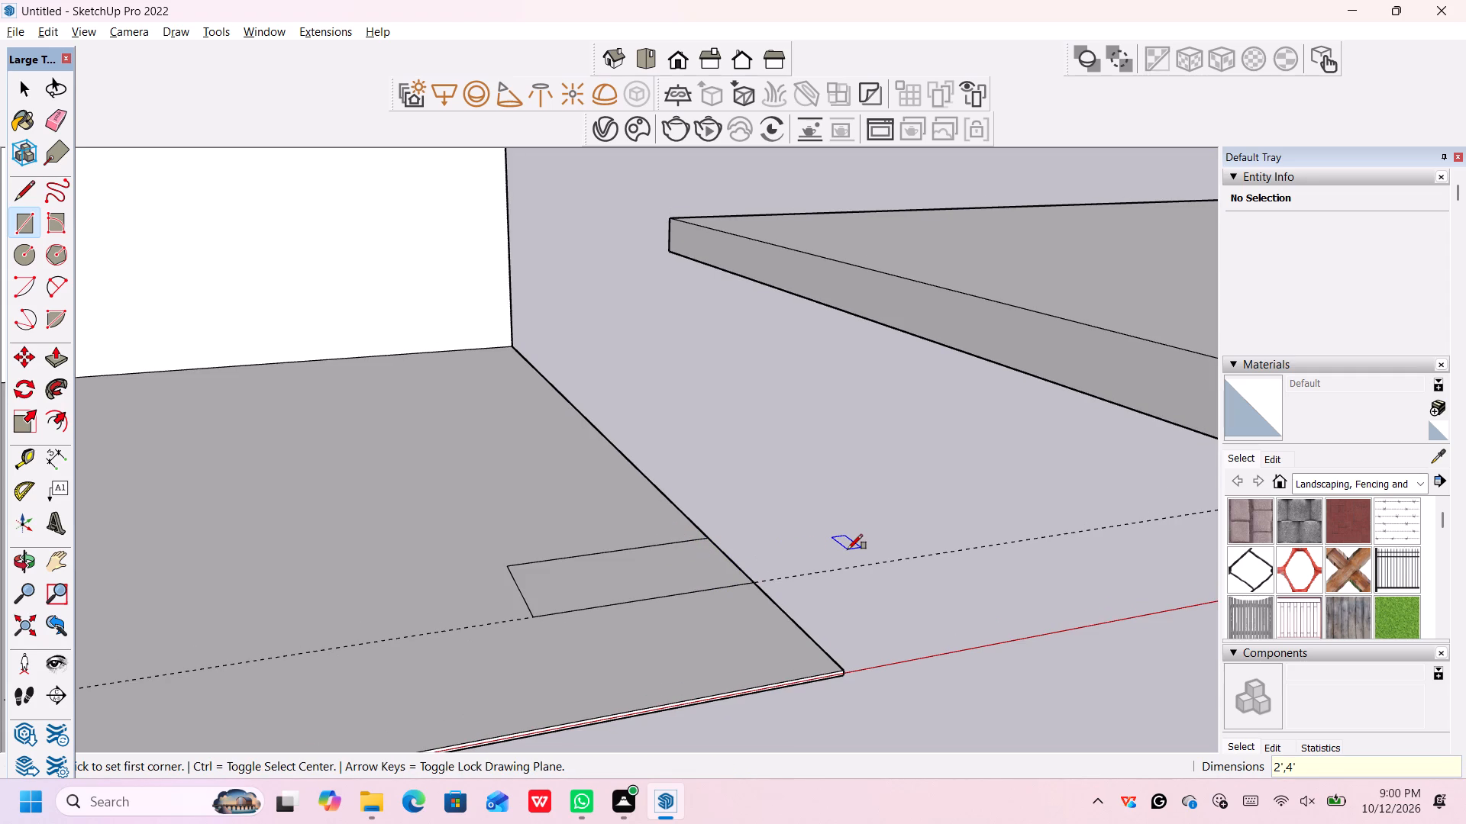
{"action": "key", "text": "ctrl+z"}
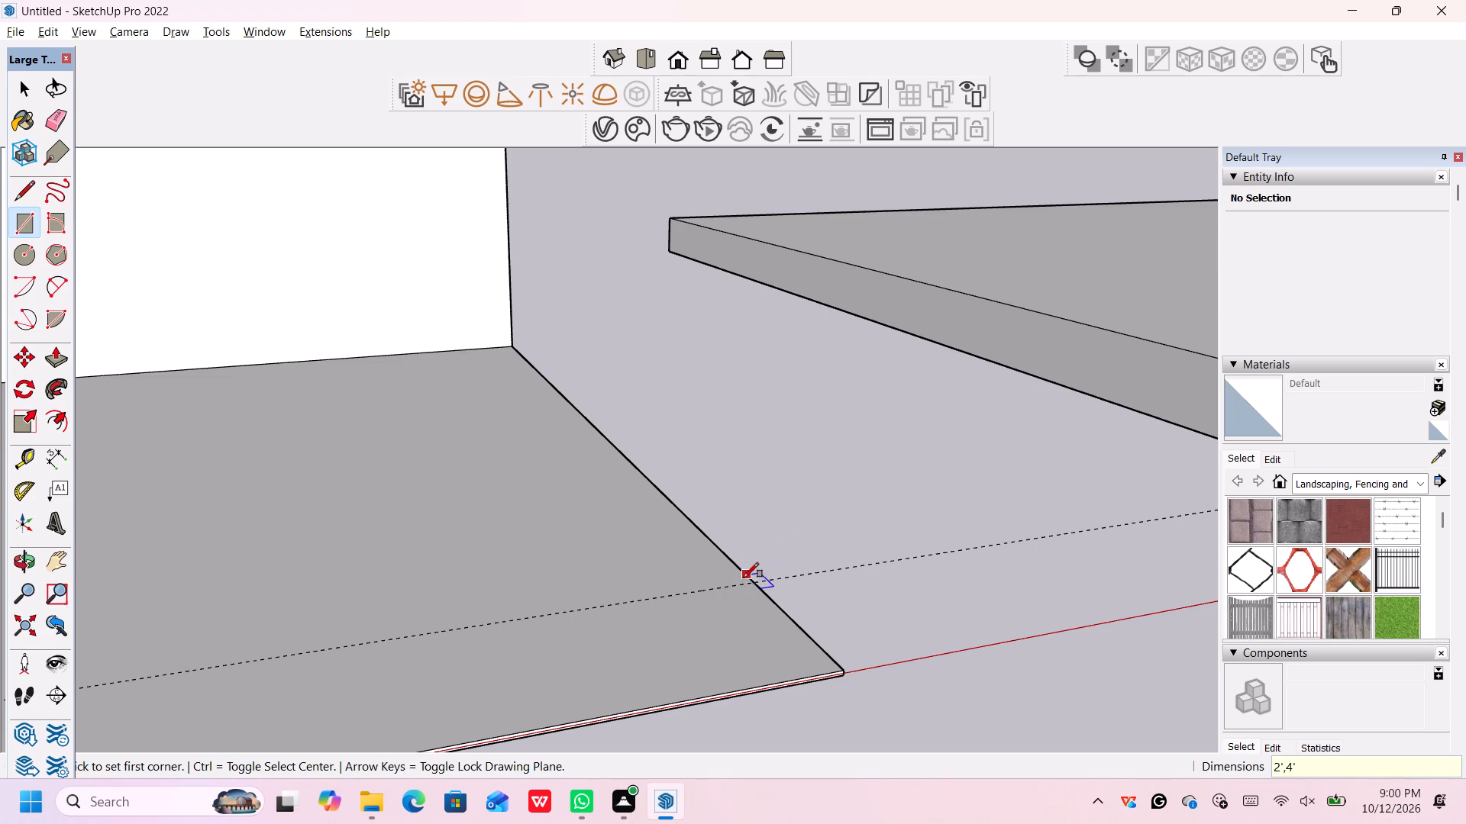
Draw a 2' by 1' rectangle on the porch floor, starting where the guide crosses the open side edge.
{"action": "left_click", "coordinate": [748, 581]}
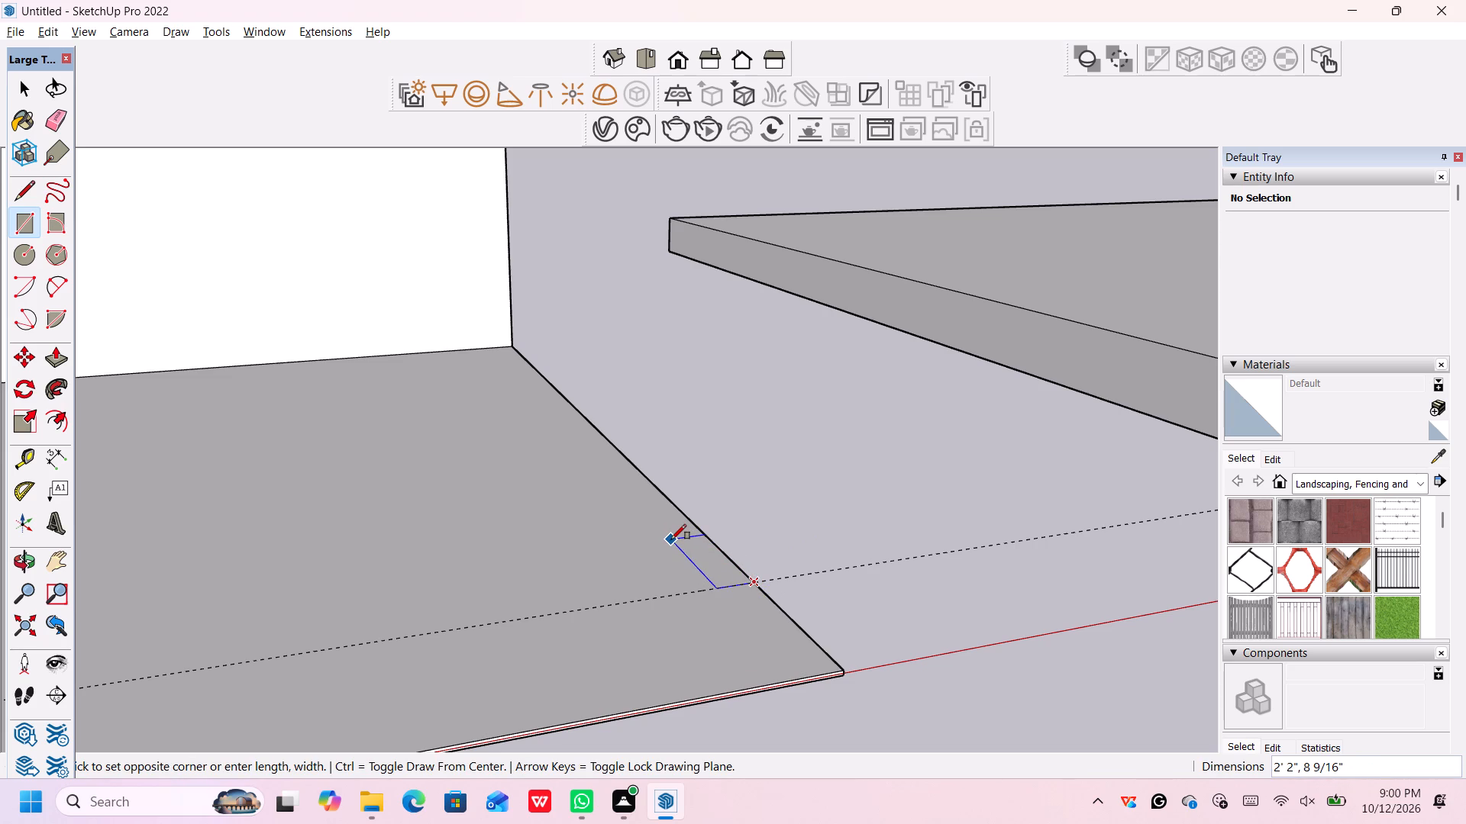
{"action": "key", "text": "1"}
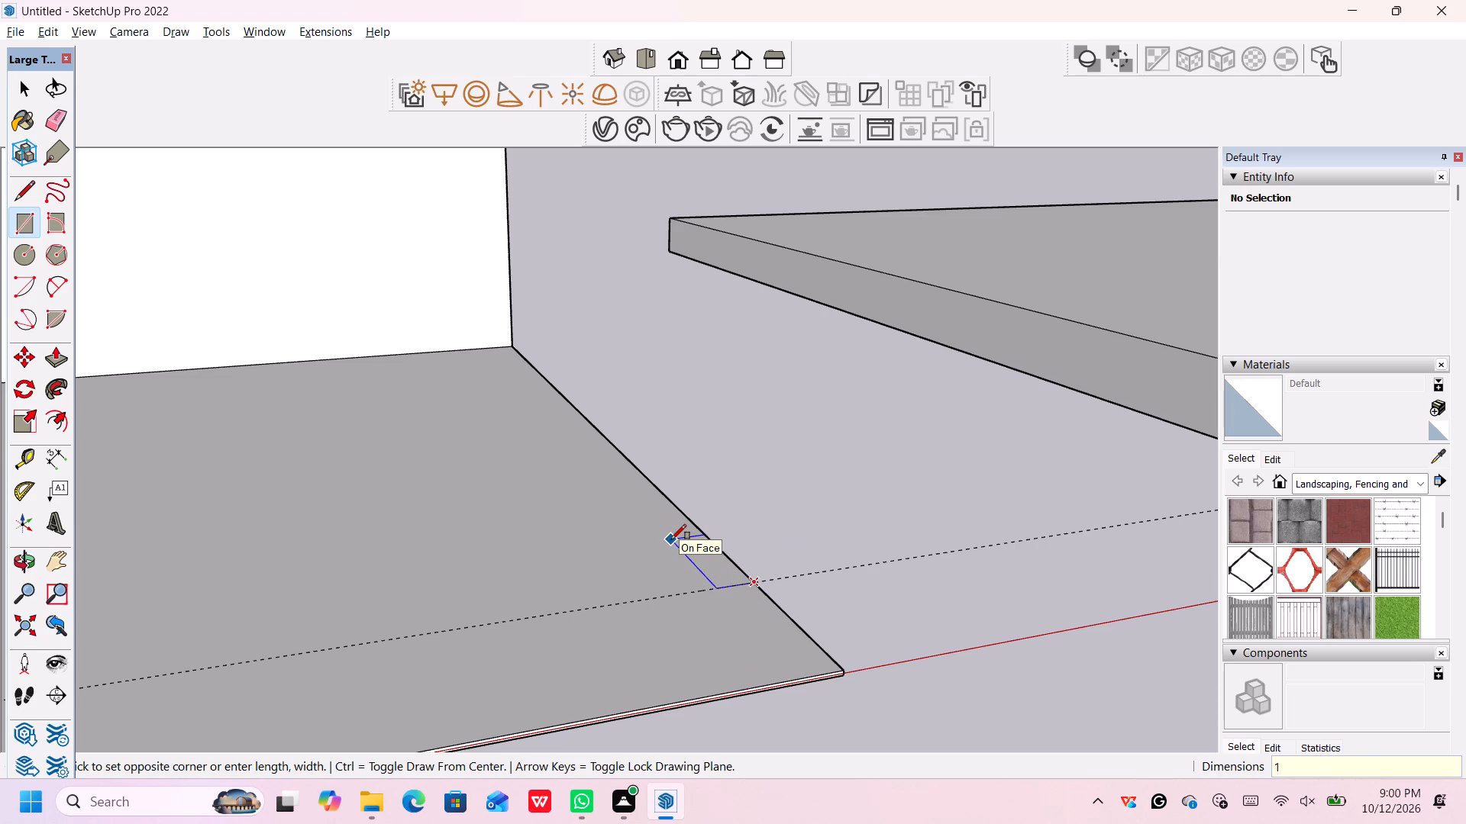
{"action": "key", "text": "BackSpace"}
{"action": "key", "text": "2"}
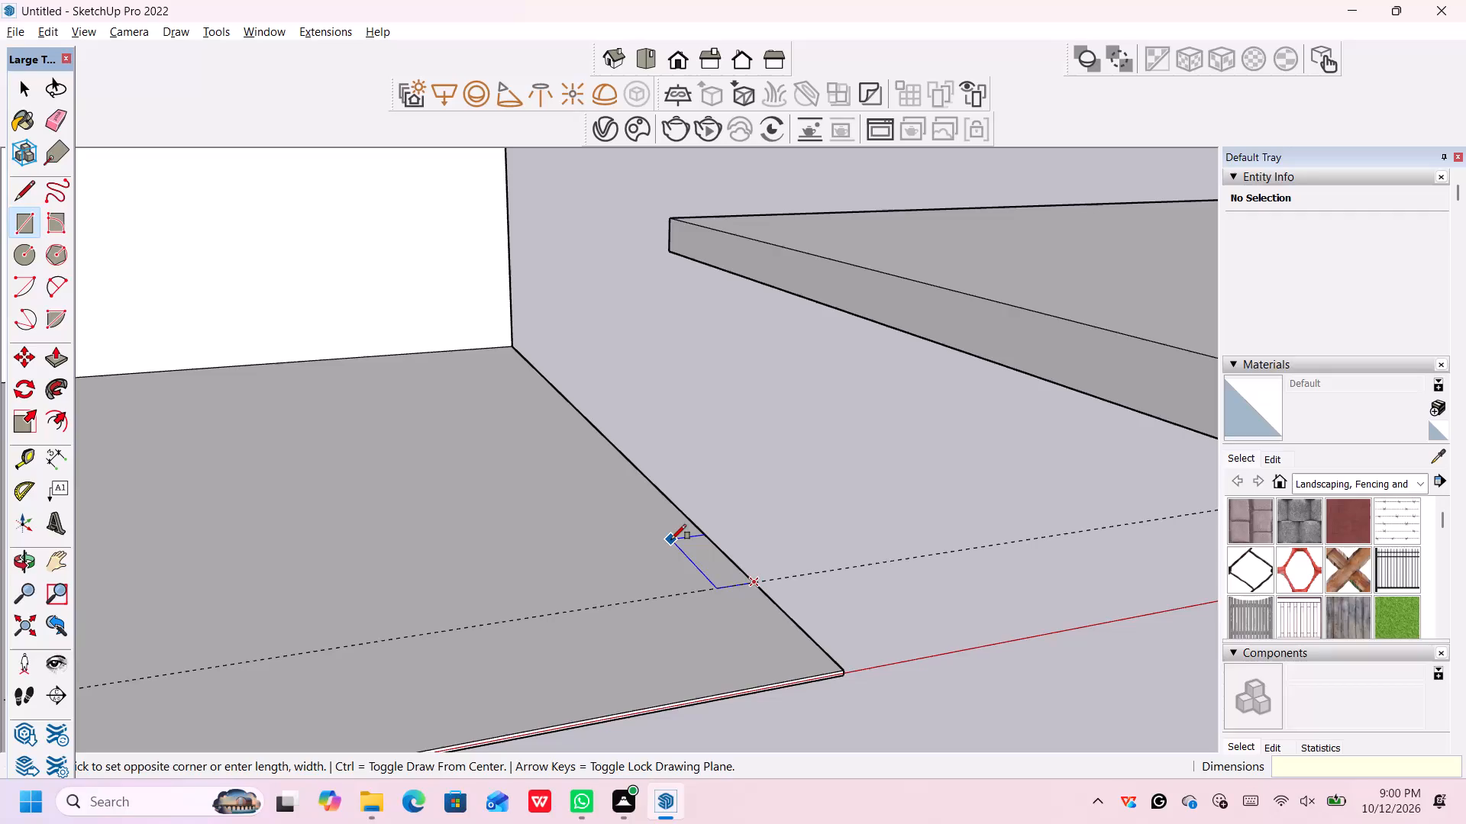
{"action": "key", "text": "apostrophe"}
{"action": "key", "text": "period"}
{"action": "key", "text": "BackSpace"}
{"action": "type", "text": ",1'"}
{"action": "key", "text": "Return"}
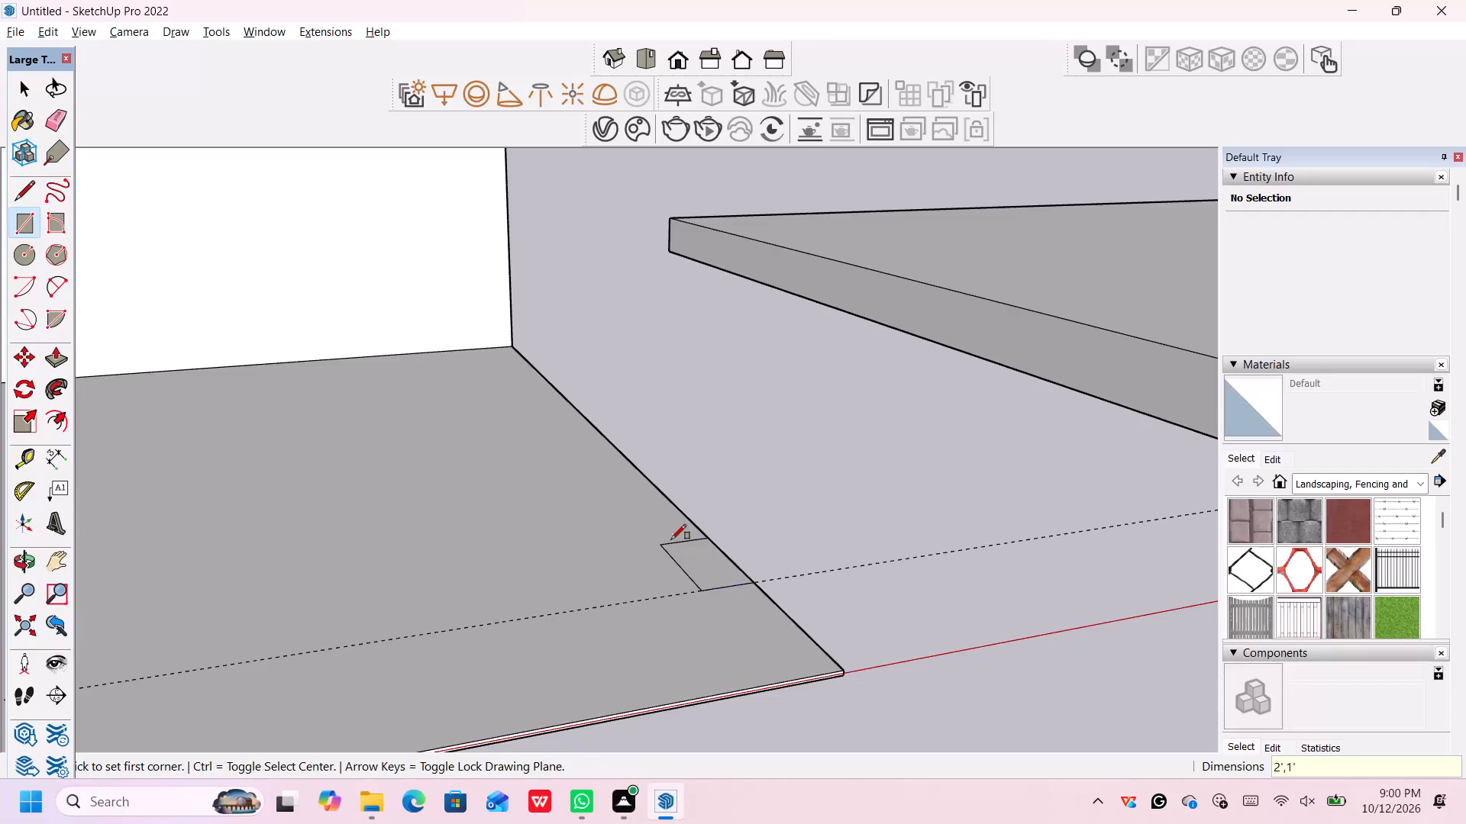
Examine the small rectangle's size and placement at the porch's open corner against the roof slab overhang.
{"action": "scroll", "coordinate": [764, 531], "scroll_direction": "down", "scroll_amount": 4}
{"action": "scroll", "coordinate": [764, 530], "scroll_direction": "up", "scroll_amount": 1}
{"action": "scroll", "coordinate": [764, 530], "scroll_direction": "down", "scroll_amount": 4}
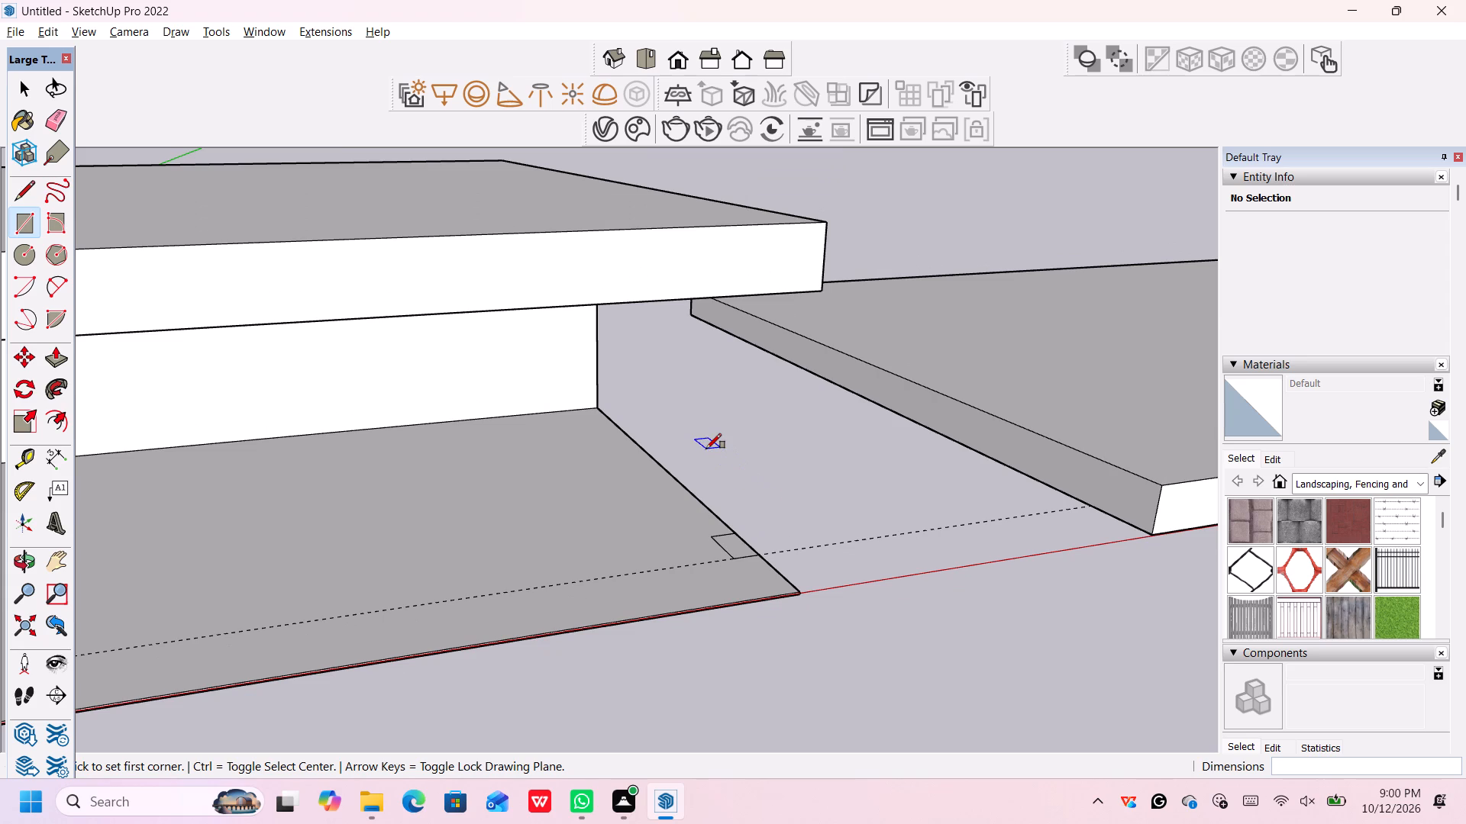
{"action": "scroll", "coordinate": [706, 449], "scroll_direction": "up", "scroll_amount": 4}
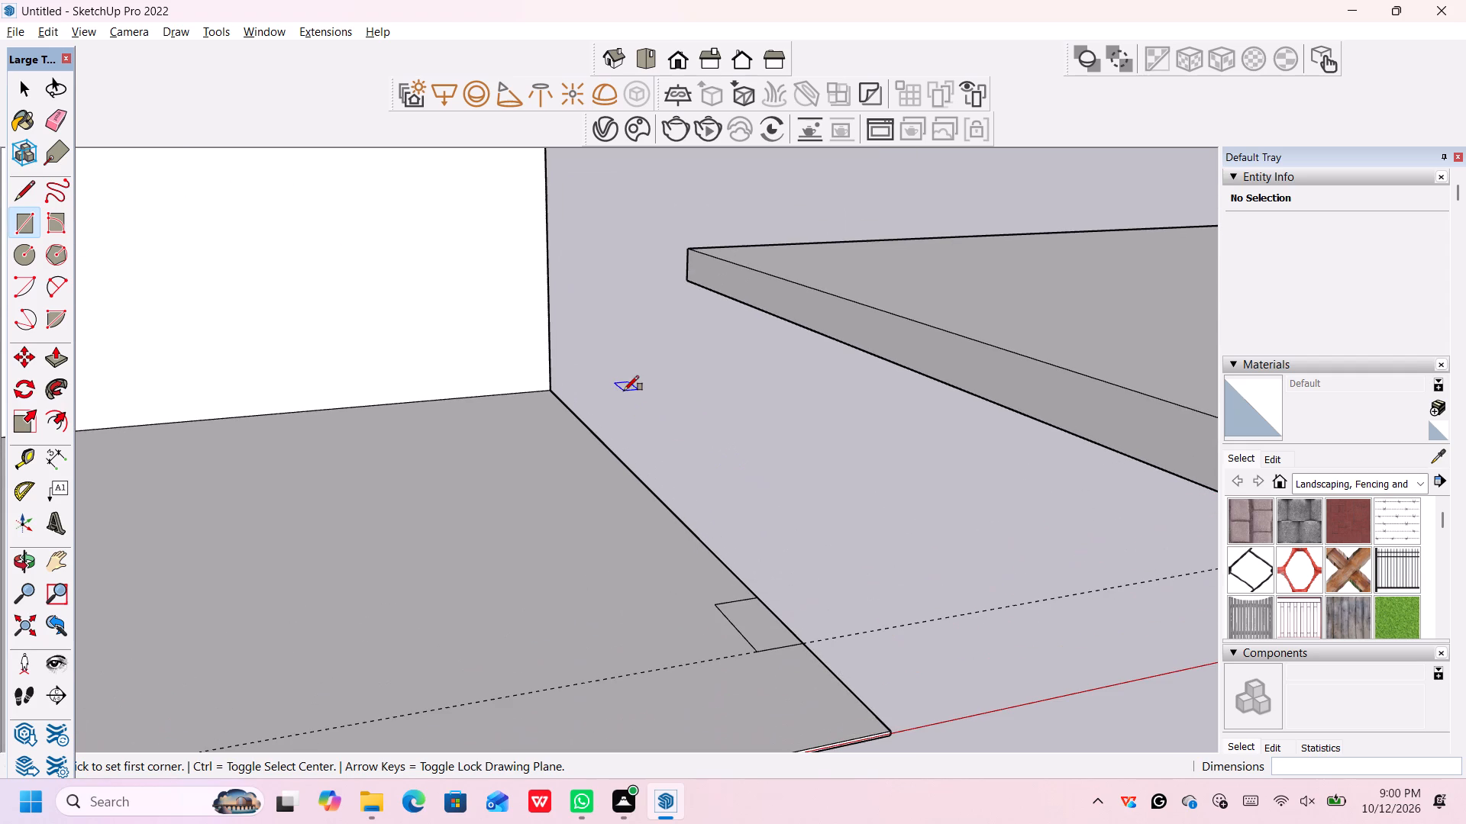
{"action": "middle_click_drag", "start_coordinate": [624, 391], "coordinate": [634, 411]}
{"action": "scroll", "coordinate": [628, 404], "scroll_direction": "up", "scroll_amount": 5}
{"action": "scroll", "coordinate": [628, 404], "scroll_direction": "down", "scroll_amount": 11}
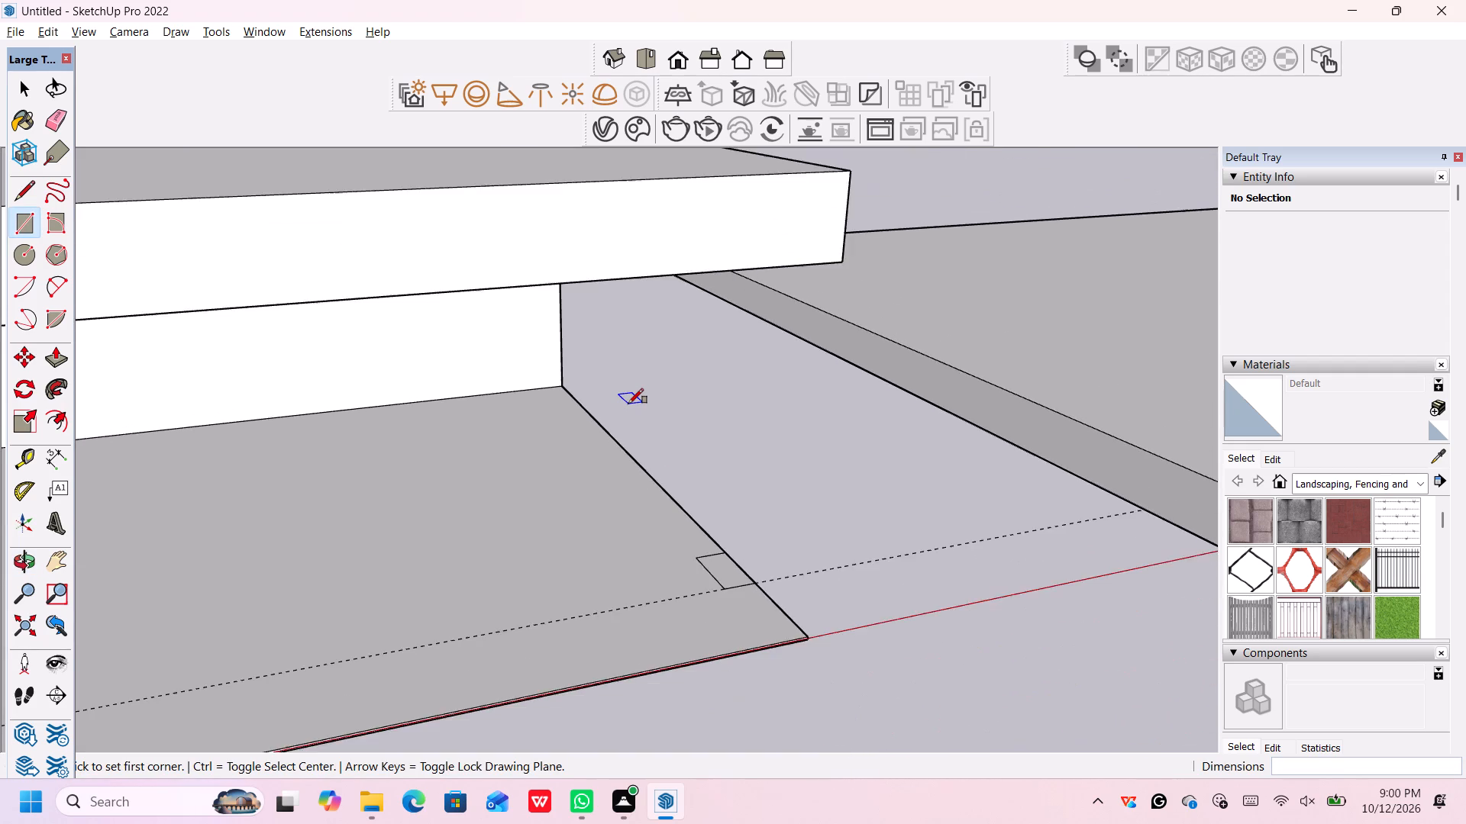
{"action": "scroll", "coordinate": [628, 404], "scroll_direction": "down", "scroll_amount": 20}
{"action": "scroll", "coordinate": [628, 404], "scroll_direction": "down", "scroll_amount": 2}
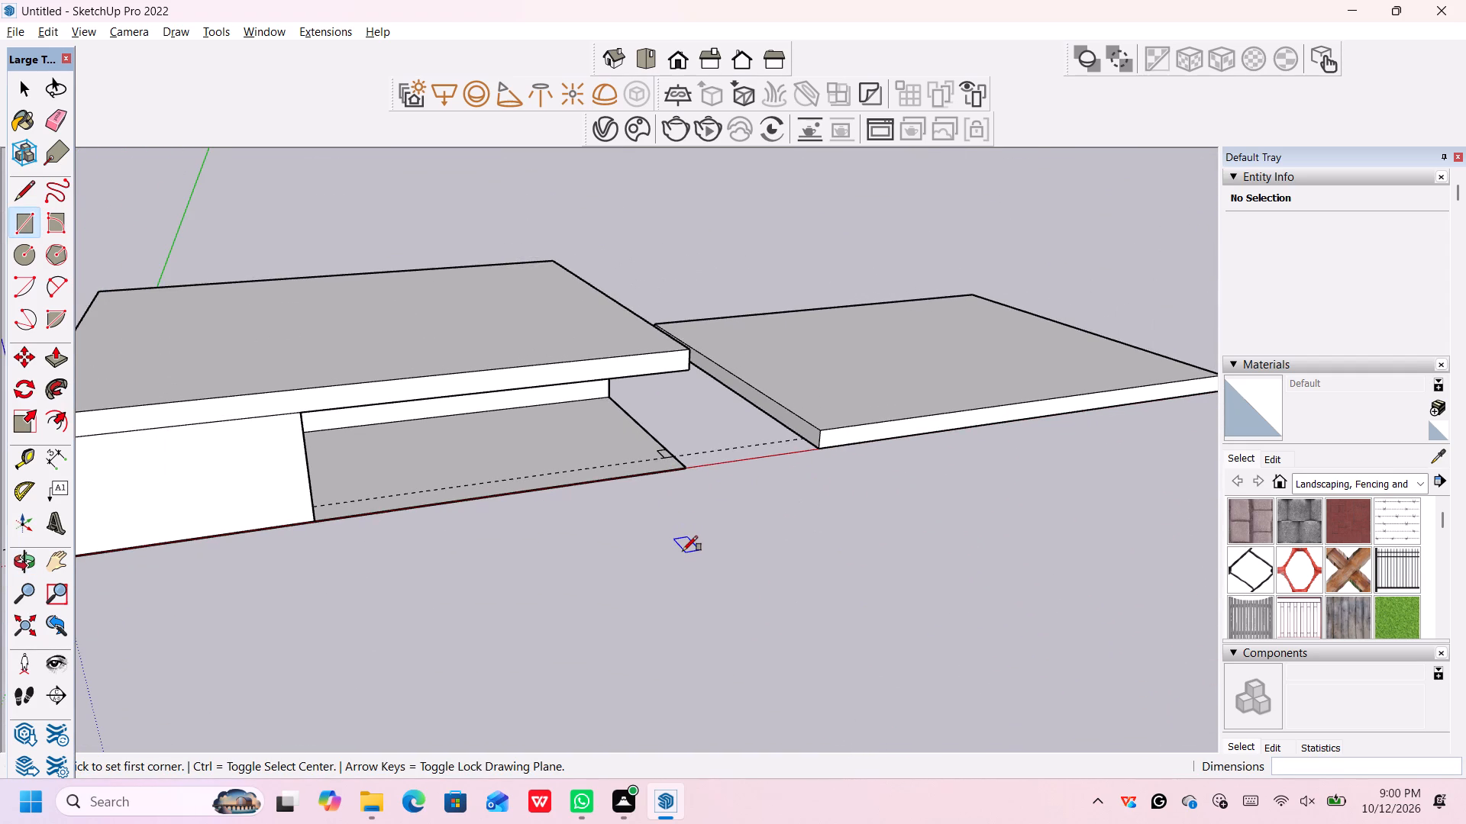
{"action": "scroll", "coordinate": [683, 551], "scroll_direction": "down", "scroll_amount": 1}
{"action": "middle_click_drag", "start_coordinate": [683, 549], "coordinate": [694, 489]}
{"action": "scroll", "coordinate": [694, 490], "scroll_direction": "up", "scroll_amount": 3}
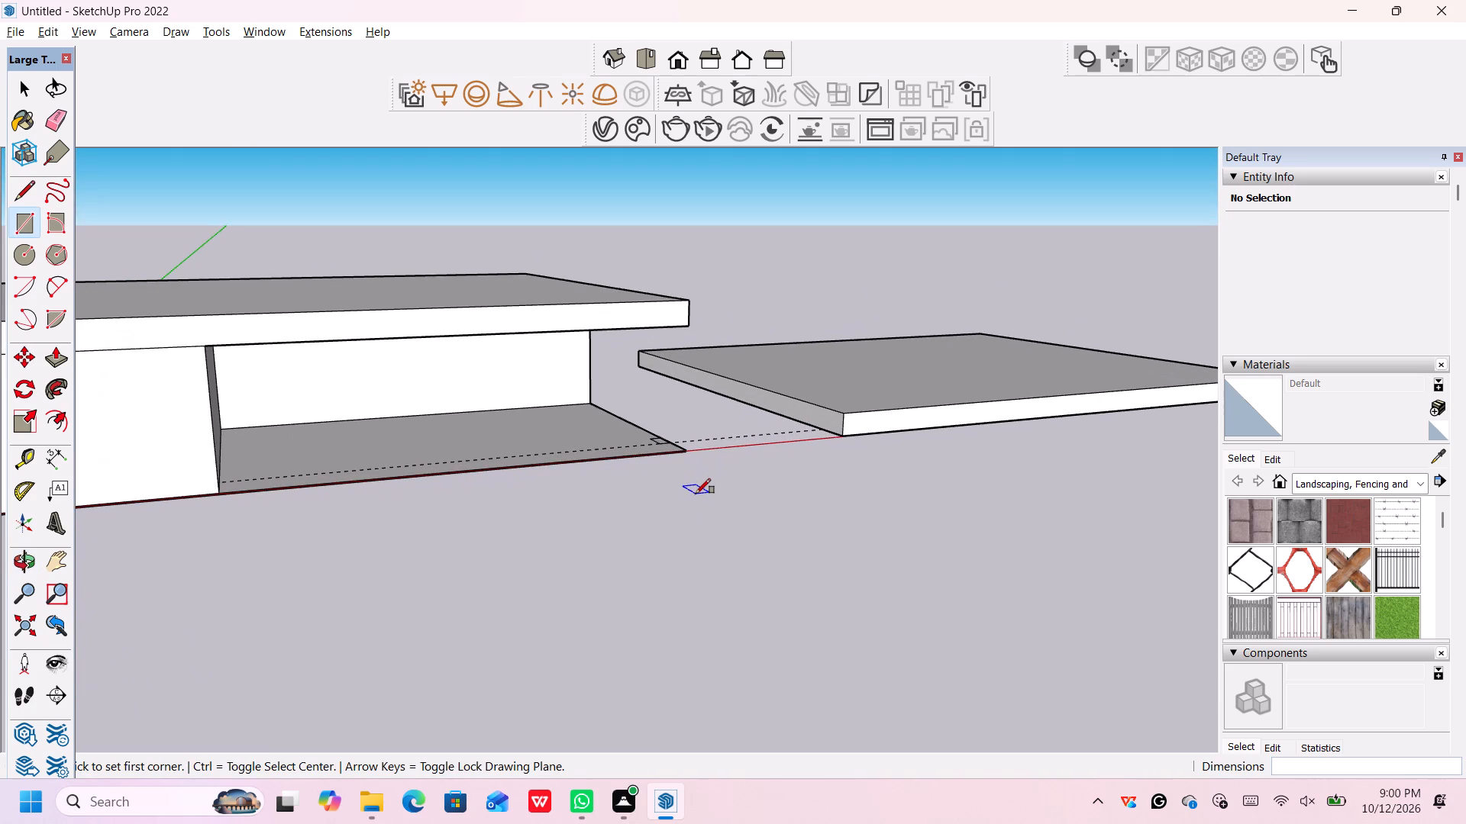
{"action": "key", "text": "space"}
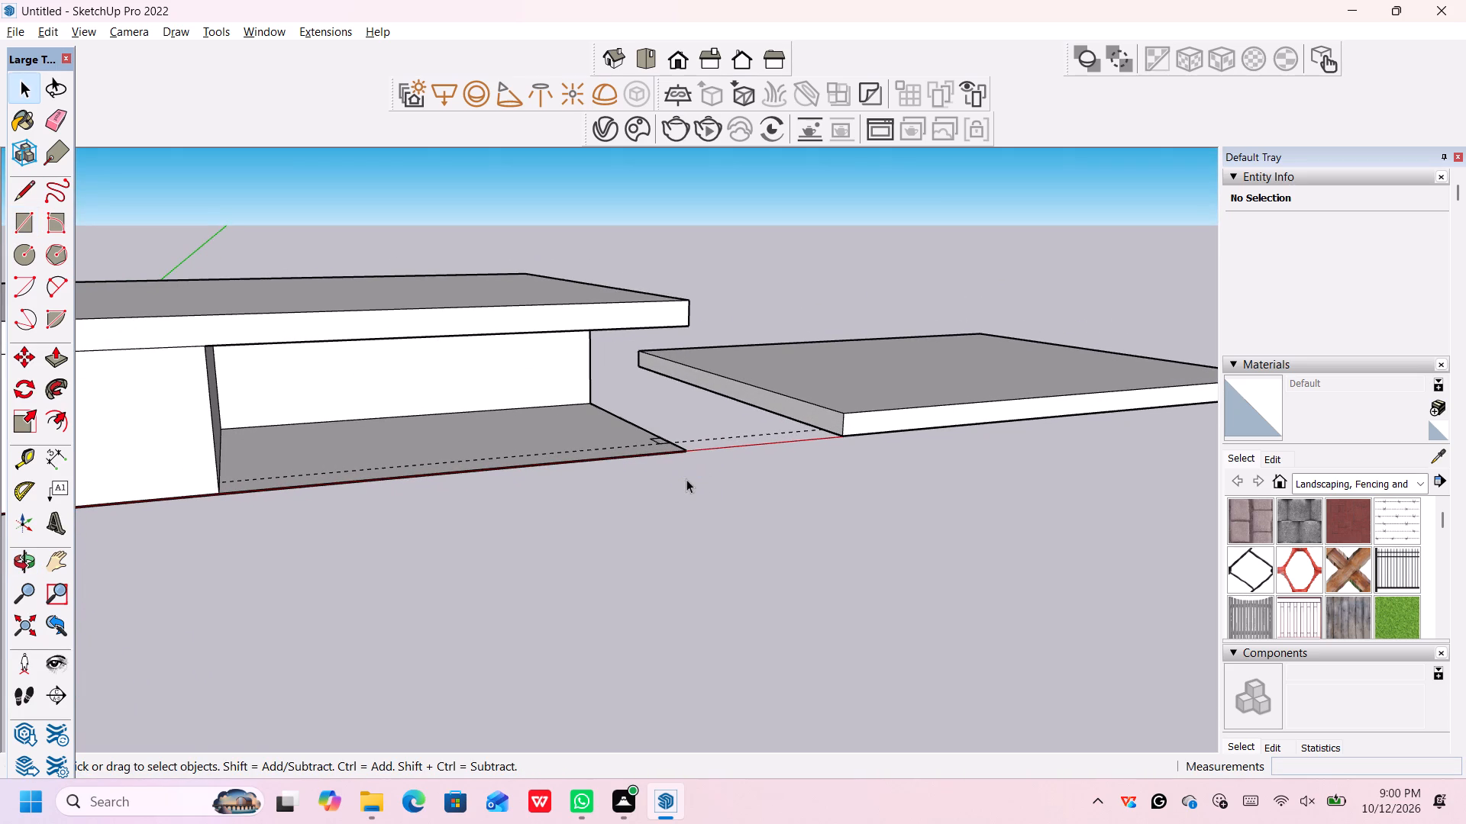
{"action": "scroll", "coordinate": [680, 439], "scroll_direction": "up", "scroll_amount": 1}
{"action": "middle_click_drag", "start_coordinate": [680, 439], "coordinate": [684, 439]}
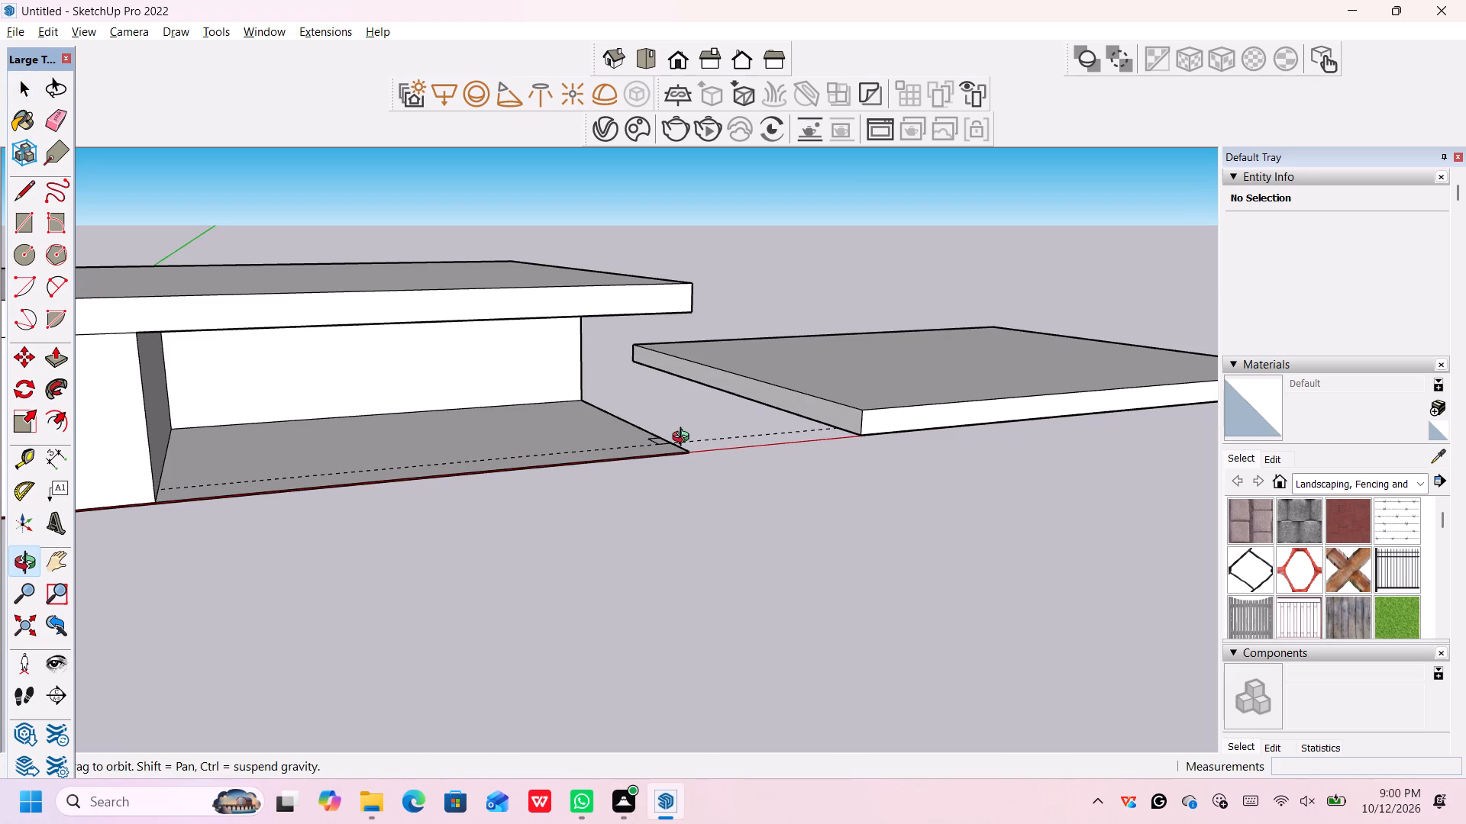
{"action": "middle_click_drag", "start_coordinate": [684, 439], "coordinate": [809, 472]}
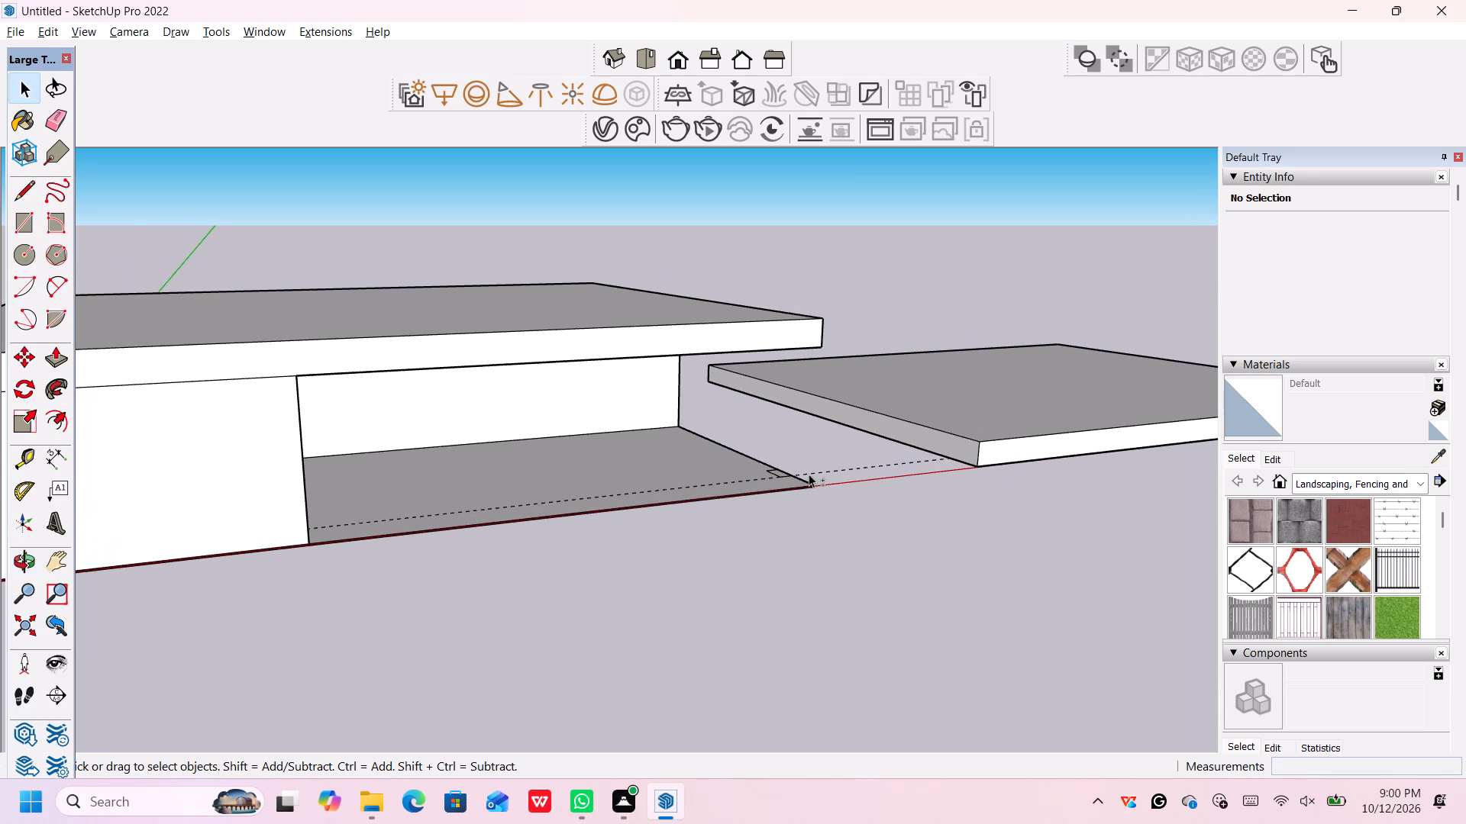
{"action": "scroll", "coordinate": [795, 478], "scroll_direction": "up", "scroll_amount": 5}
{"action": "scroll", "coordinate": [795, 478], "scroll_direction": "down", "scroll_amount": 6}
{"action": "middle_click_drag", "start_coordinate": [795, 477], "coordinate": [778, 503]}
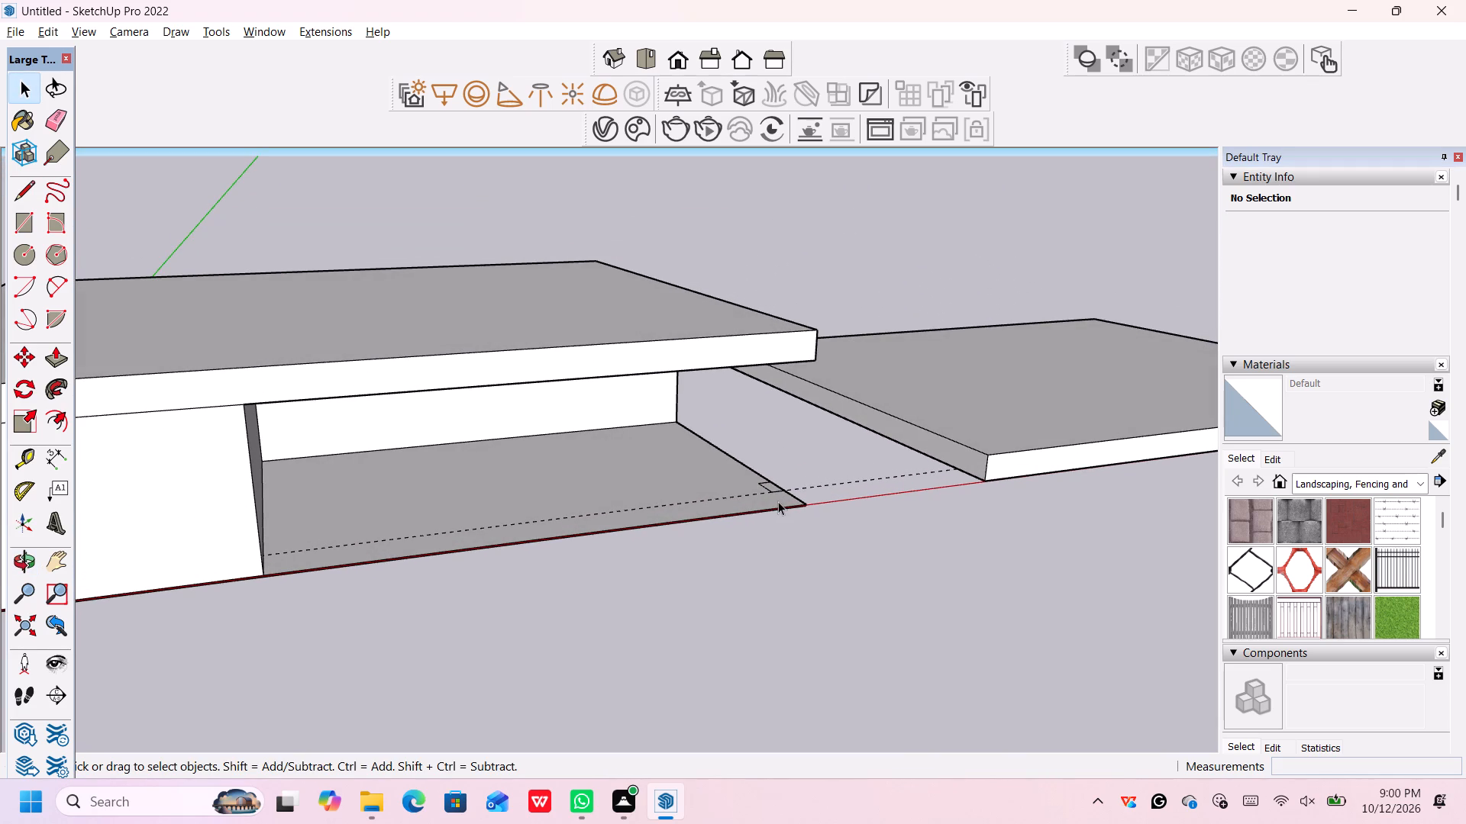
{"action": "middle_click_drag", "start_coordinate": [806, 575], "coordinate": [835, 537]}
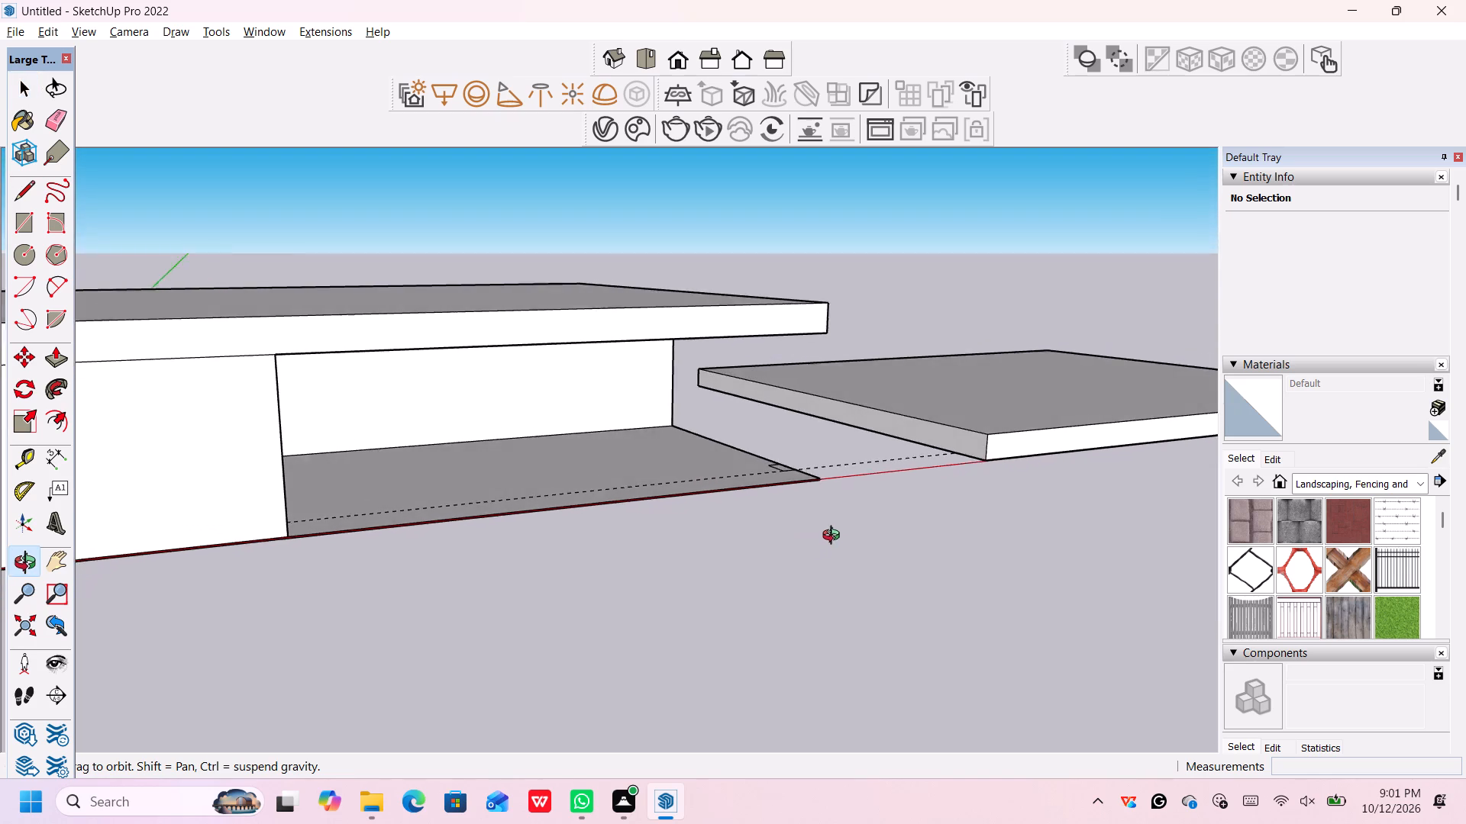
{"action": "middle_click_drag", "start_coordinate": [835, 537], "coordinate": [797, 633]}
{"action": "scroll", "coordinate": [793, 578], "scroll_direction": "up", "scroll_amount": 5}
{"action": "scroll", "coordinate": [770, 500], "scroll_direction": "up", "scroll_amount": 6}
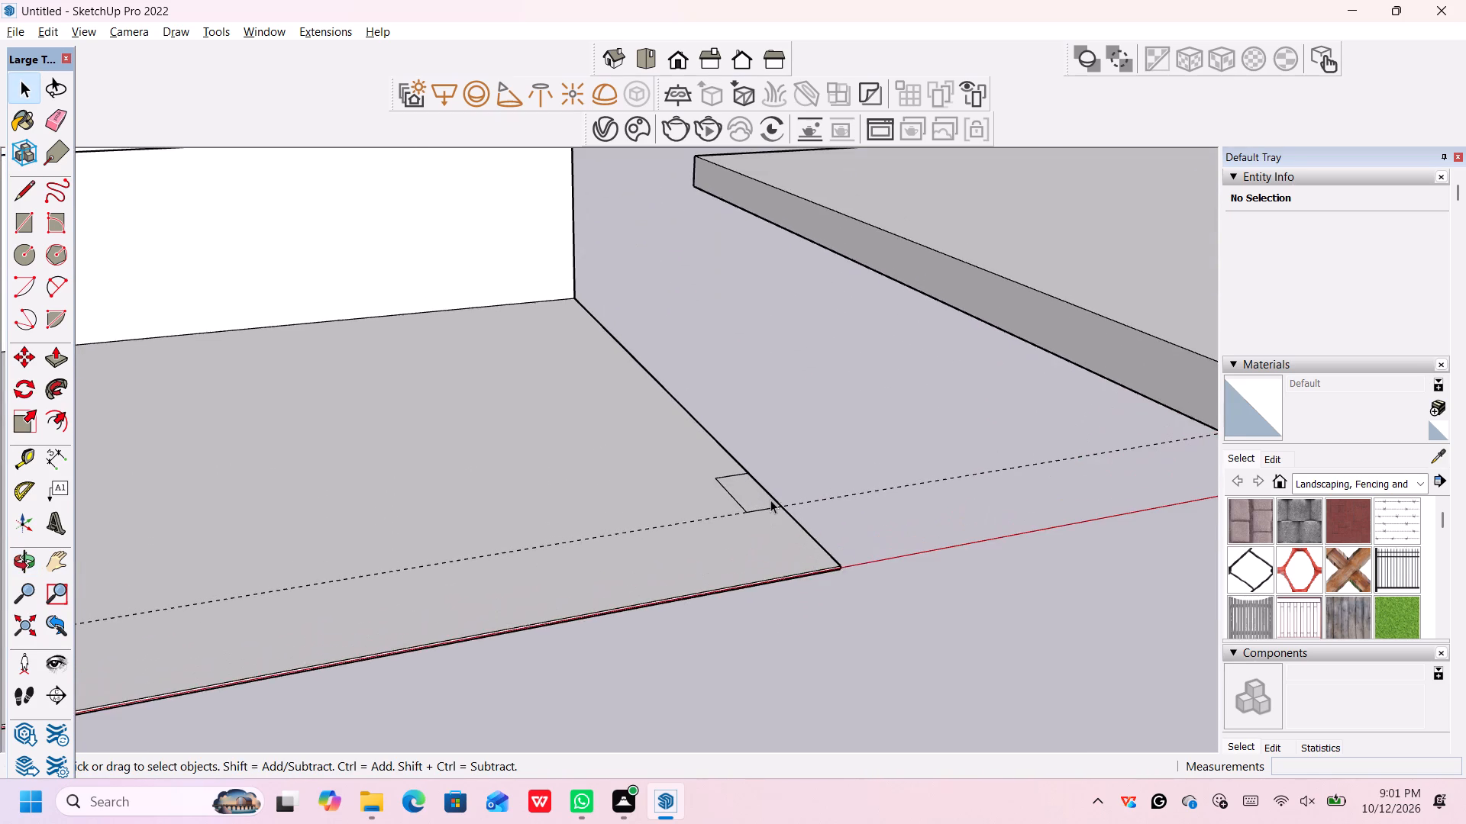
{"action": "scroll", "coordinate": [760, 482], "scroll_direction": "up", "scroll_amount": 6}
{"action": "middle_click_drag", "start_coordinate": [760, 484], "coordinate": [754, 510]}
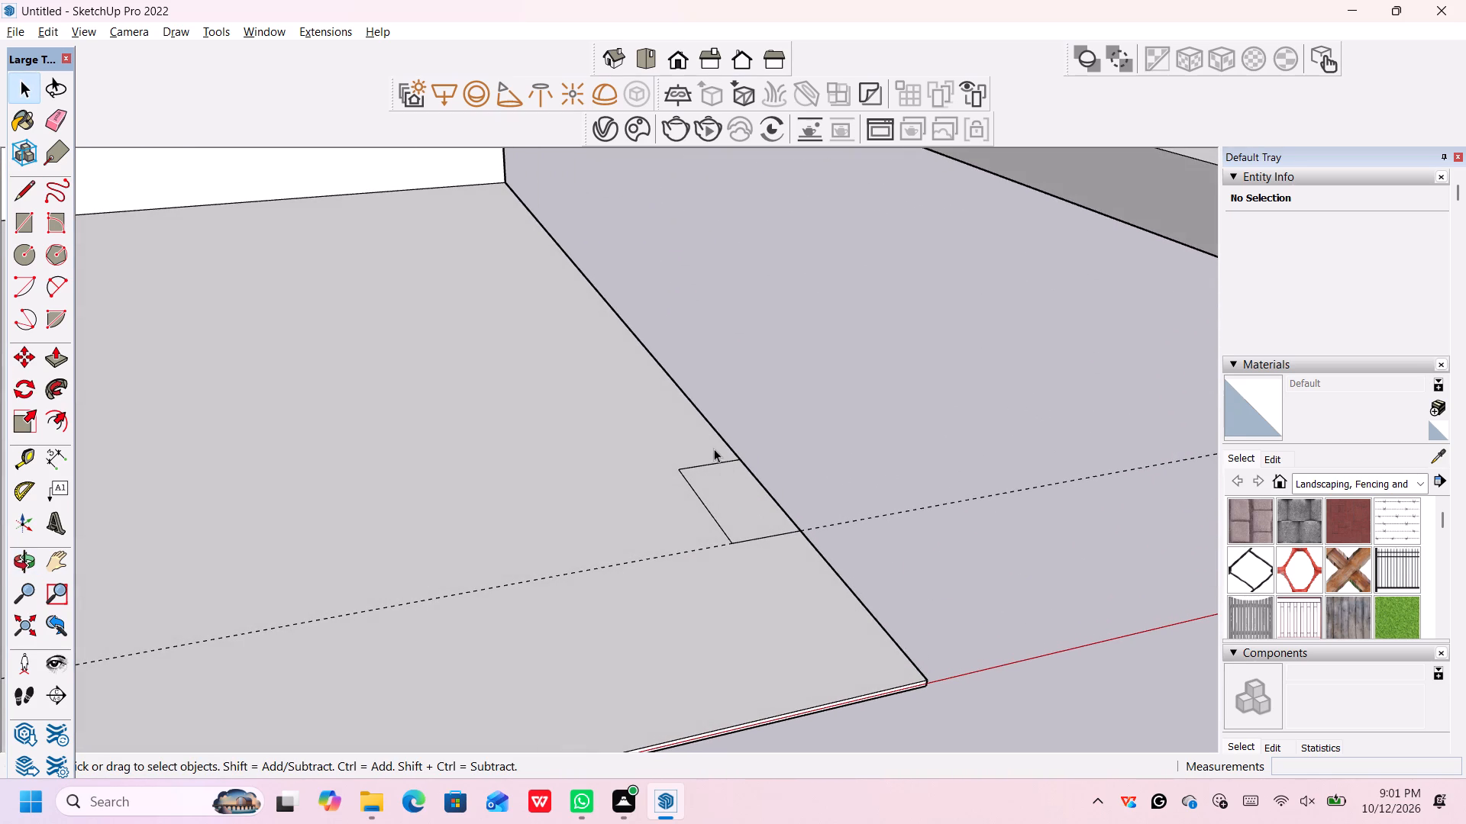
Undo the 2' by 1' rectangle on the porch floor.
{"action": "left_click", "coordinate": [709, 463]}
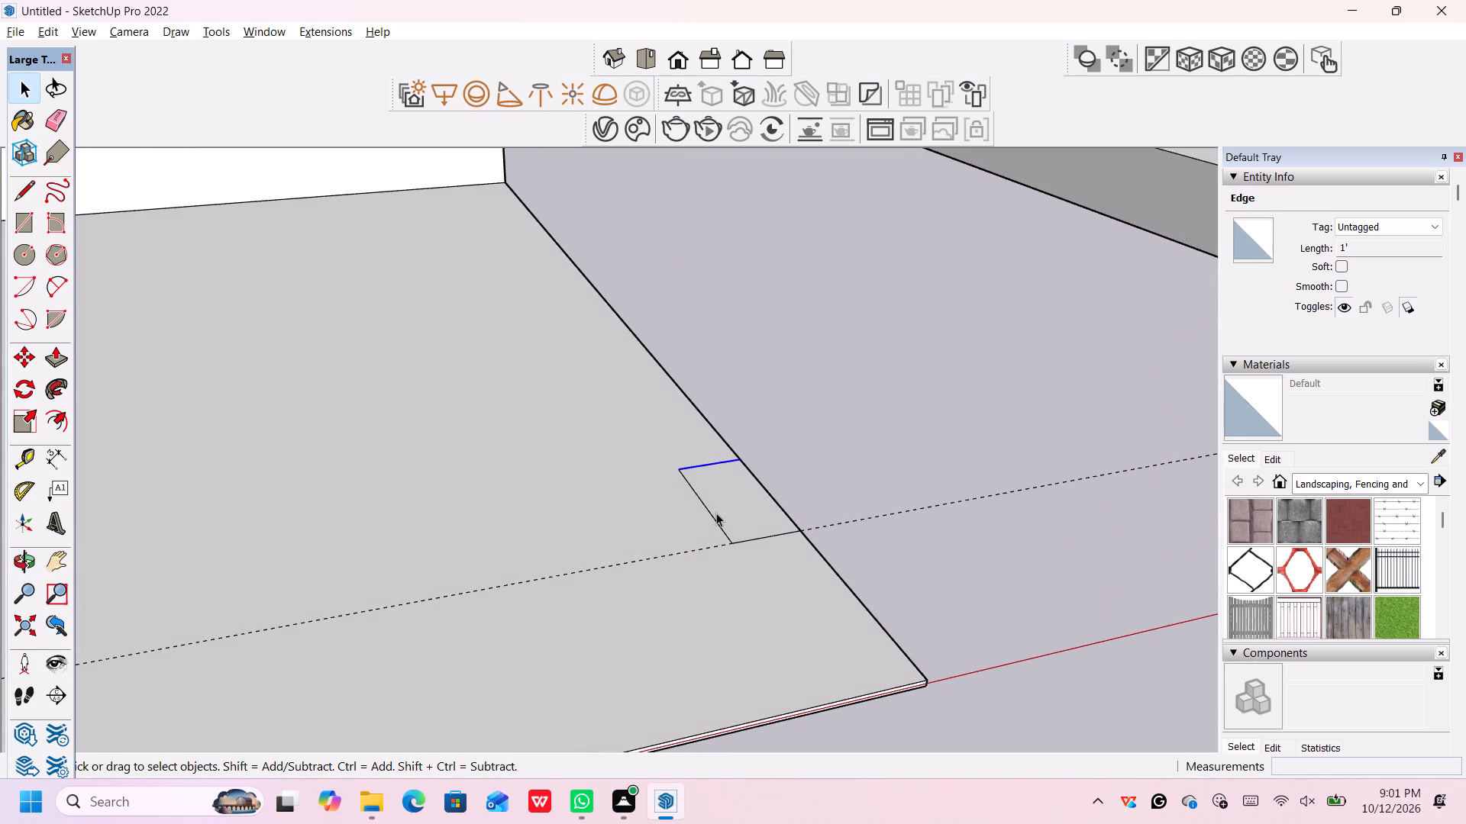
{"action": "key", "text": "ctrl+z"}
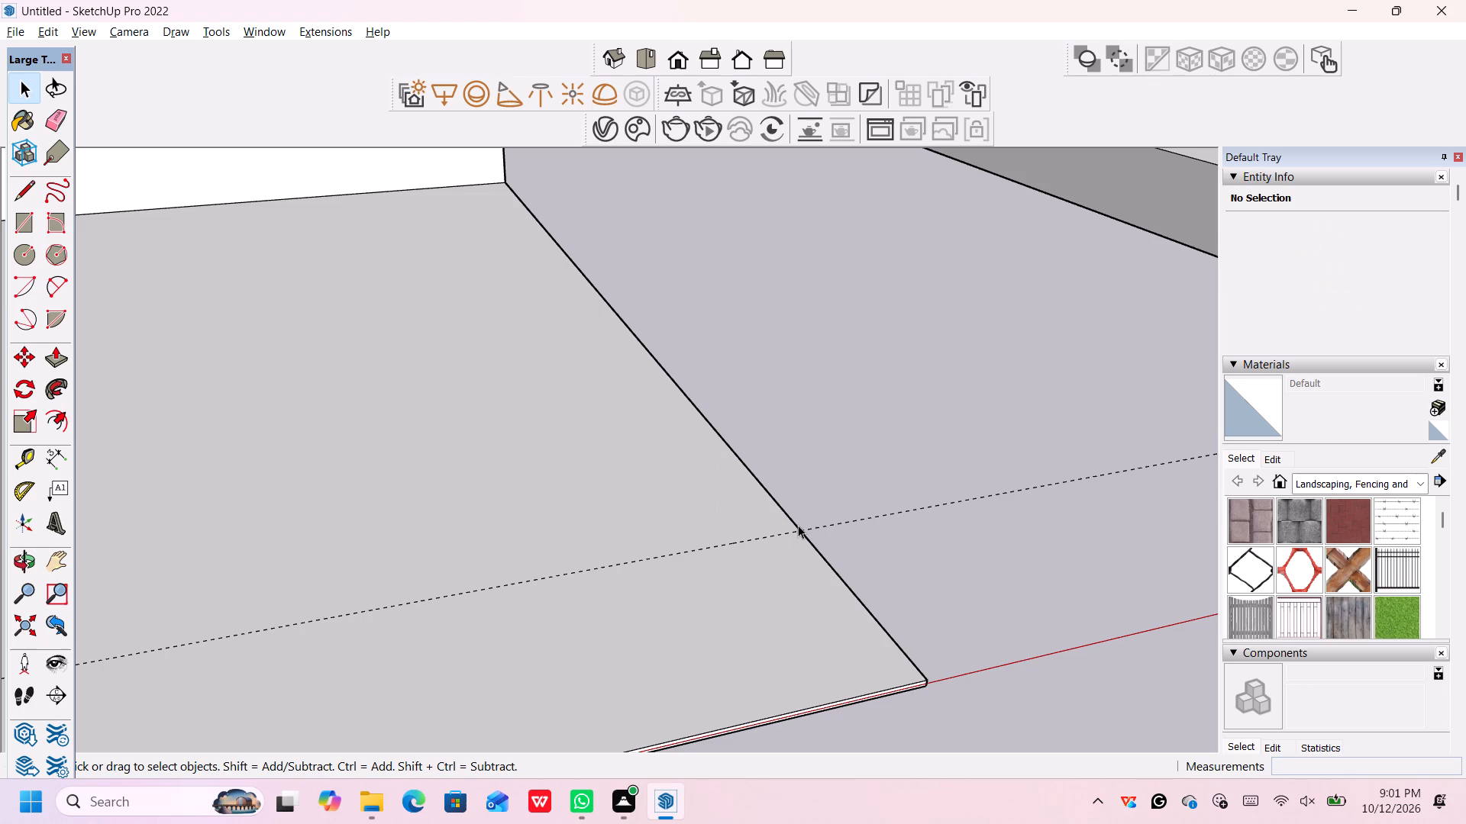
Draw a 3' by 1.5' rectangle on the porch floor, starting where the guide crosses the open side edge.
{"action": "left_click", "coordinate": [798, 525]}
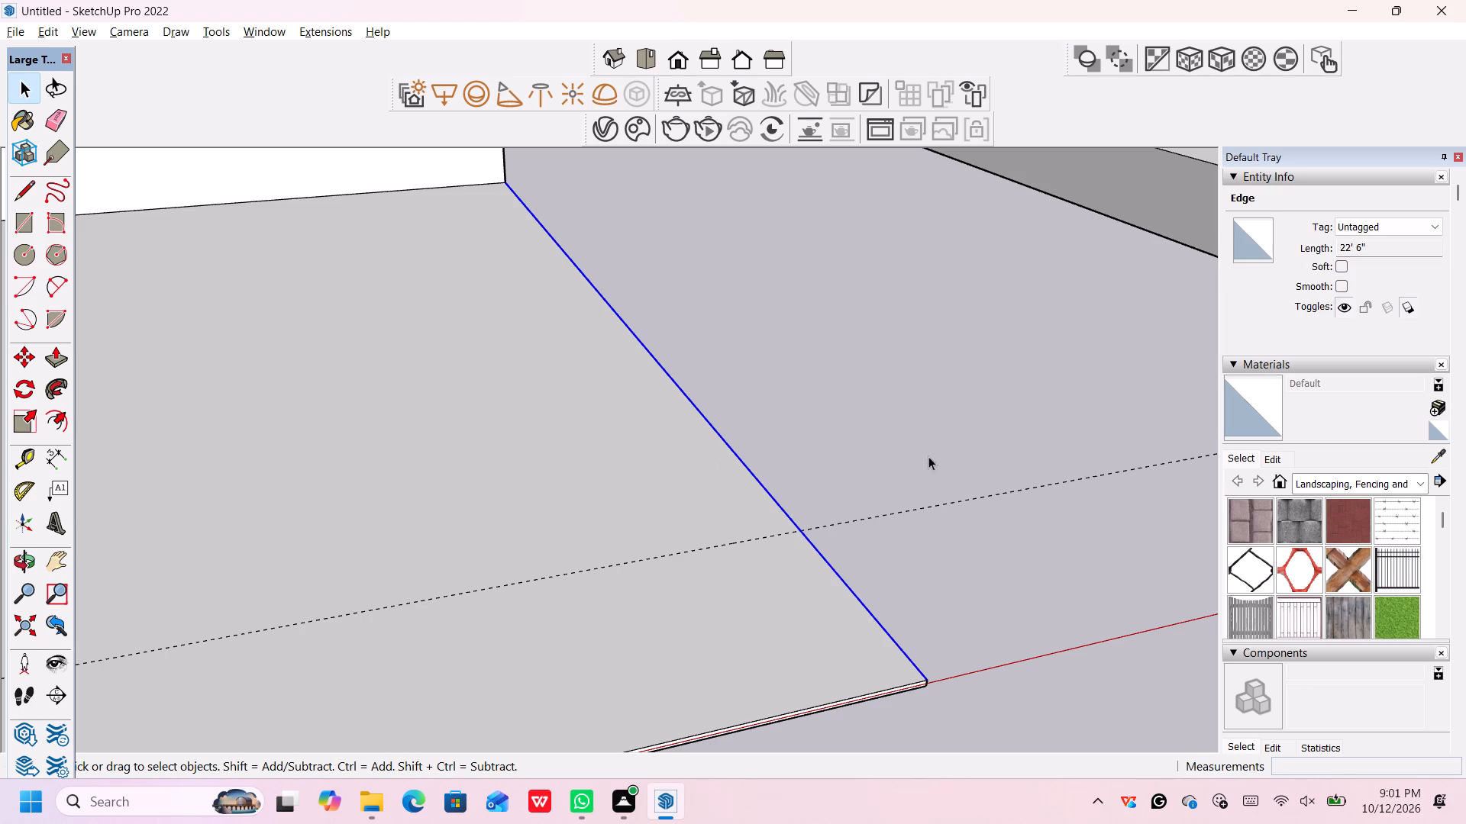
{"action": "key", "text": "r"}
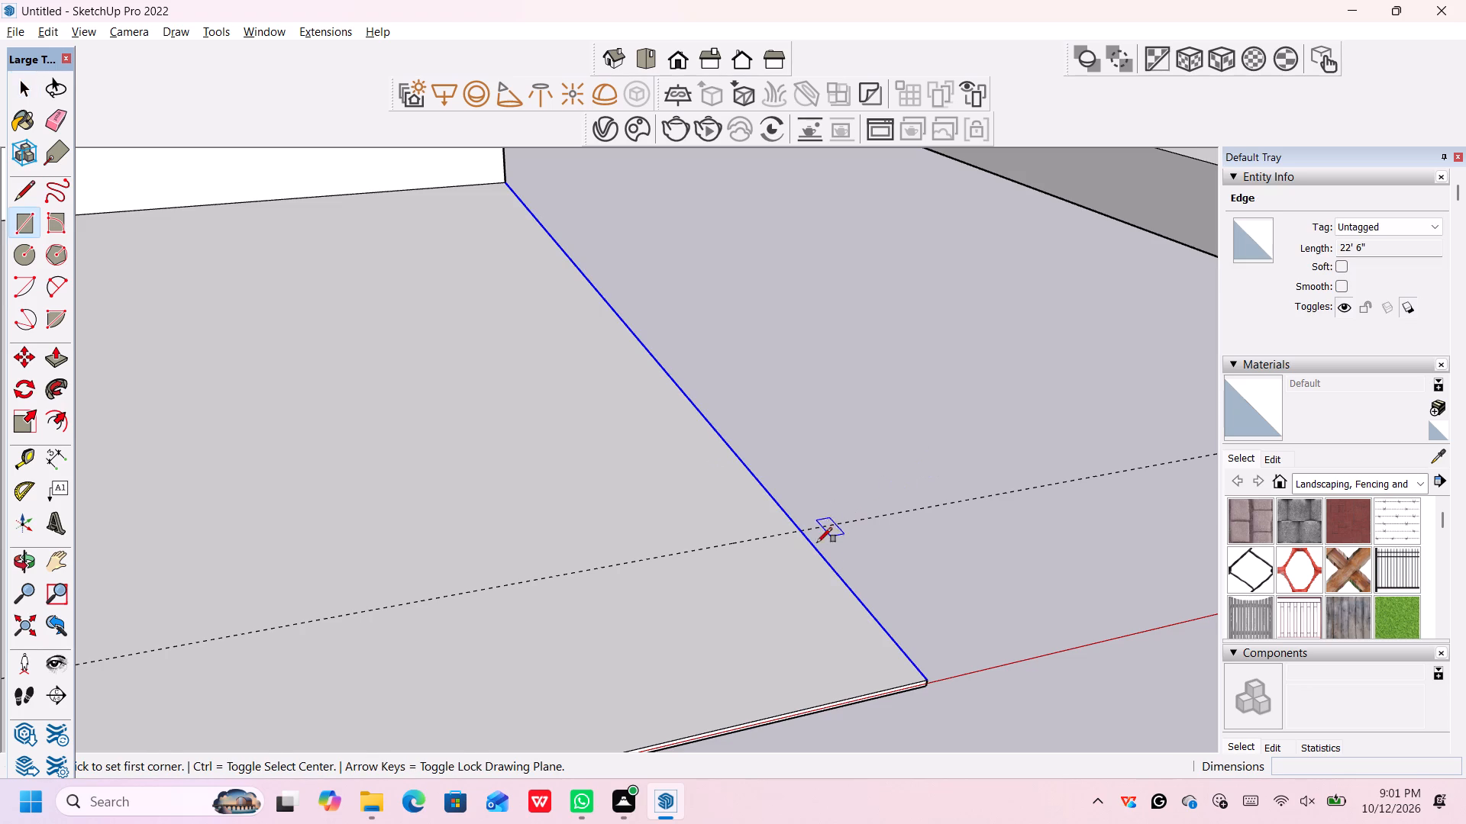
{"action": "left_click", "coordinate": [797, 529]}
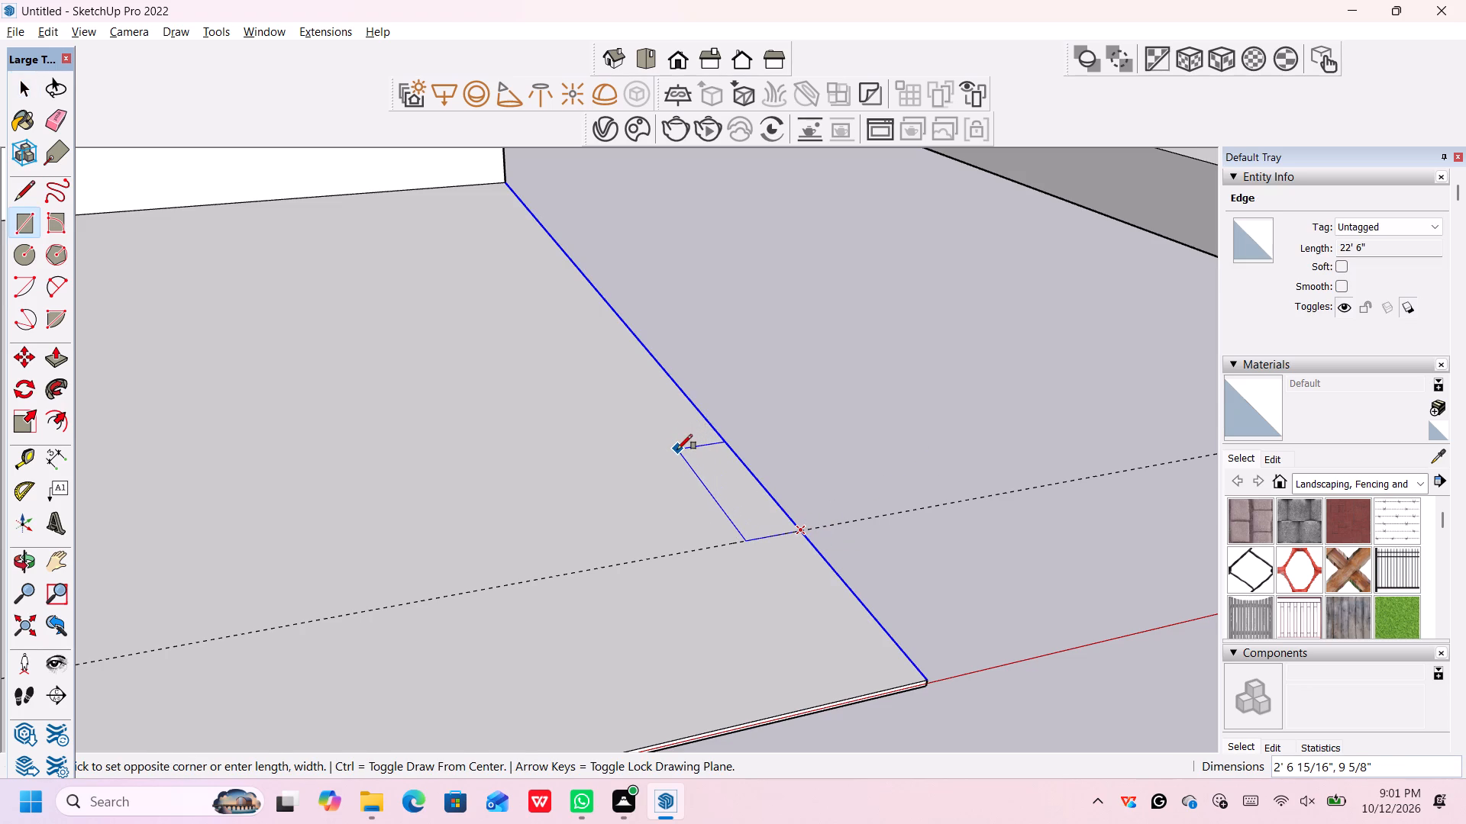
{"action": "key", "text": "3"}
{"action": "key", "text": "apostrophe"}
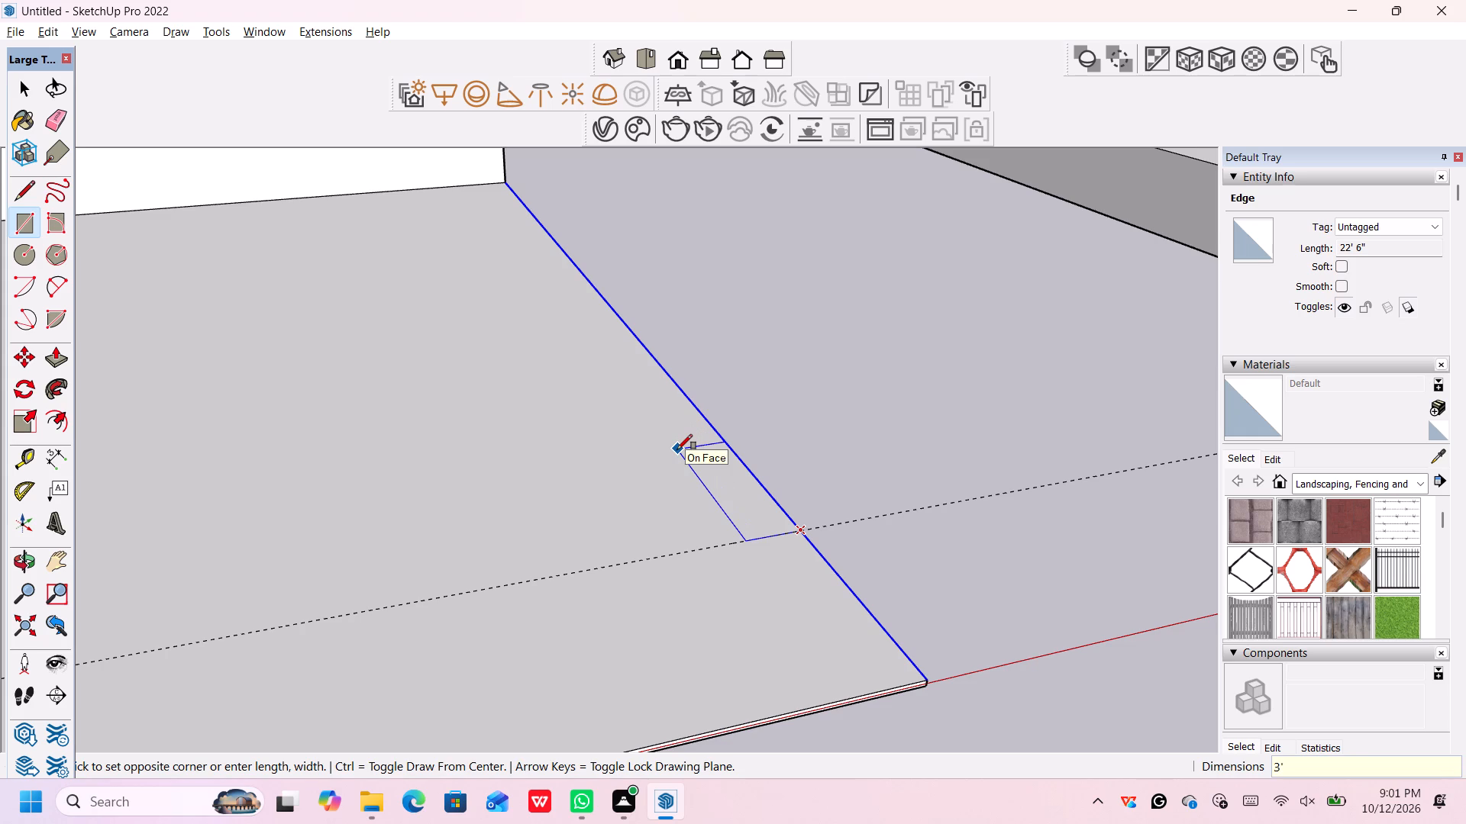
{"action": "key", "text": "comma"}
{"action": "type", "text": "1.5'"}
{"action": "key", "text": "Return"}
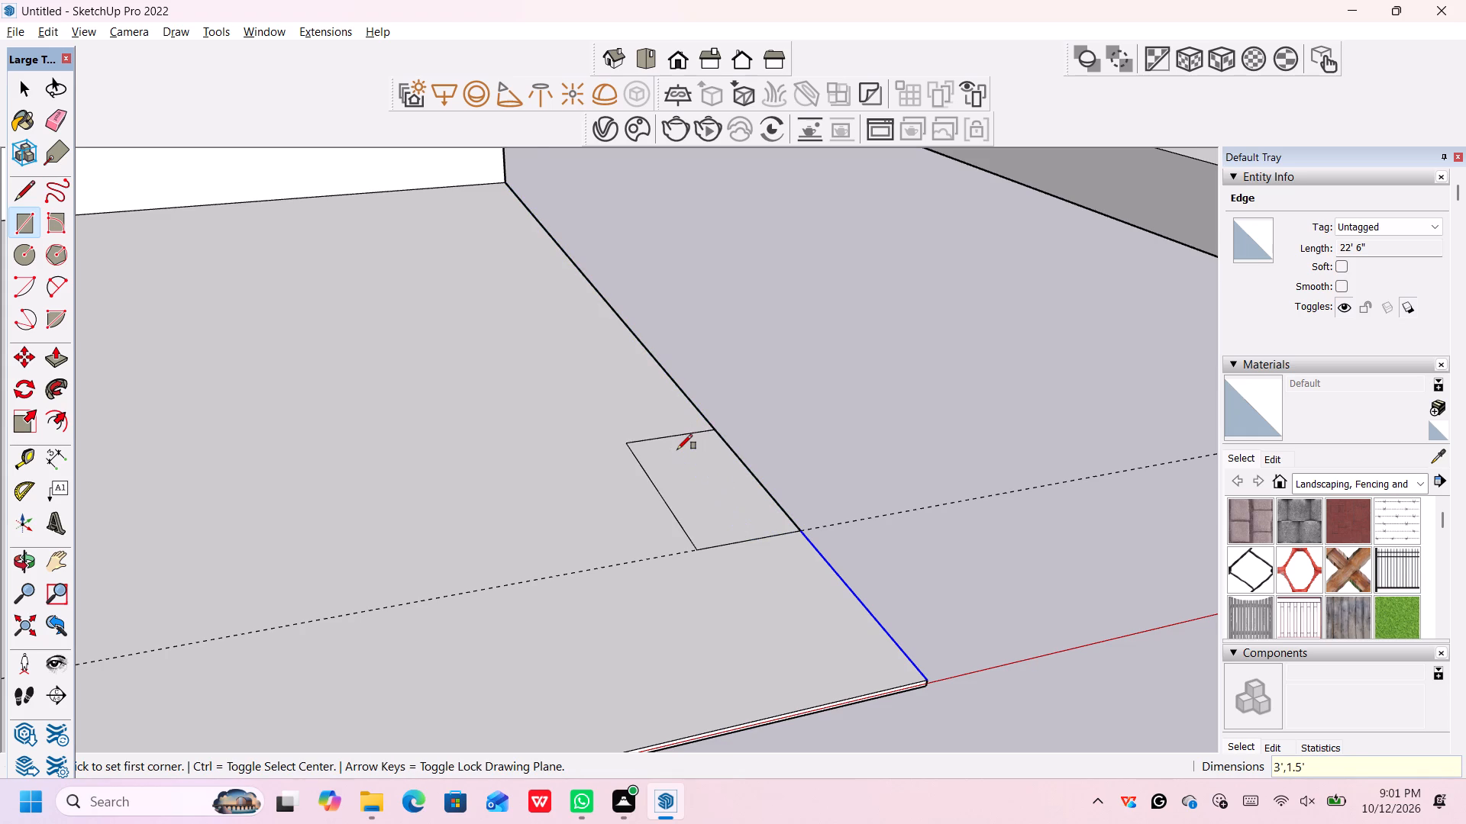
{"action": "scroll", "coordinate": [780, 414], "scroll_direction": "down", "scroll_amount": 11}
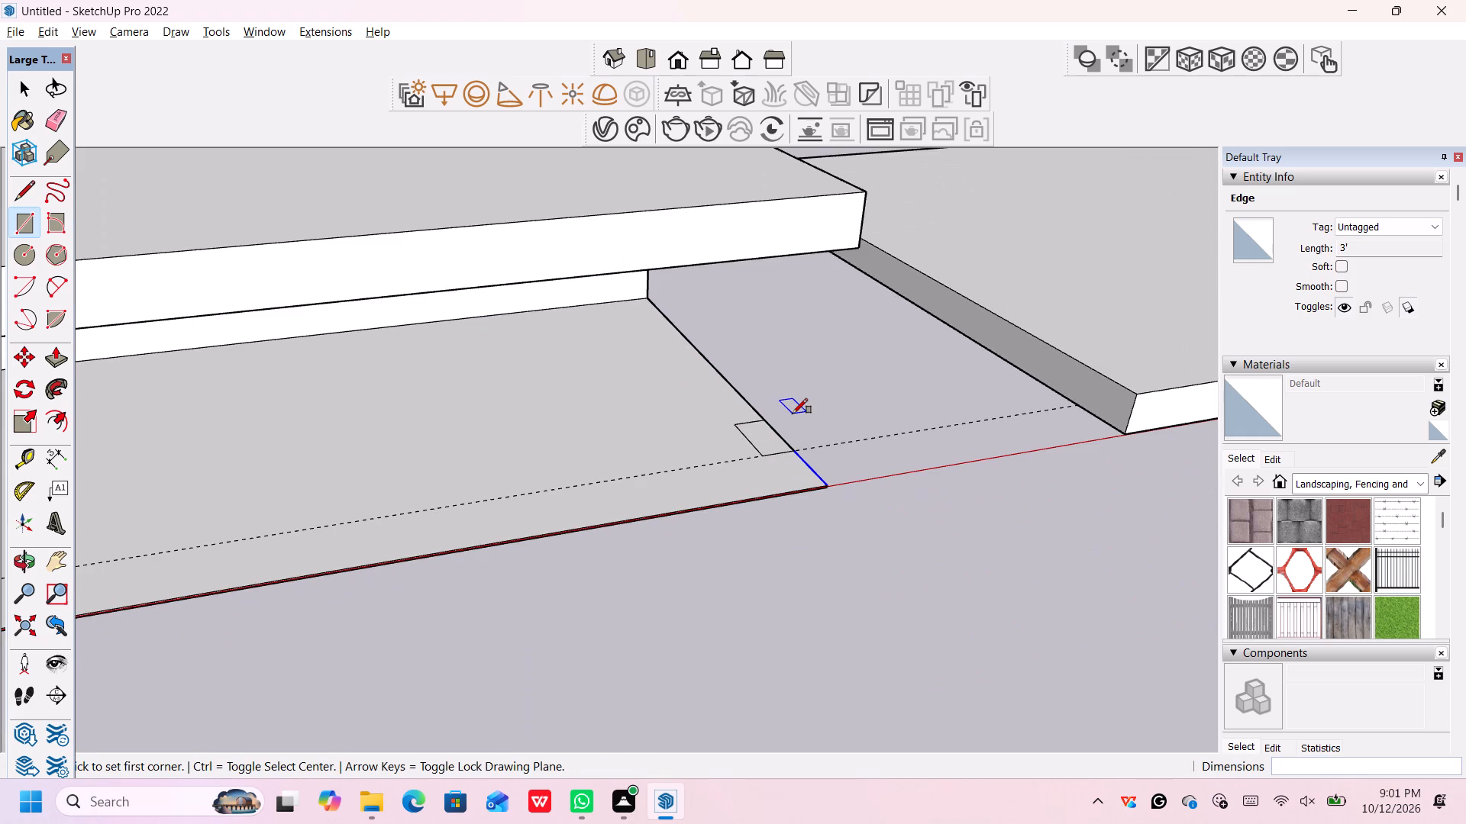
{"action": "middle_click_drag", "start_coordinate": [799, 438], "coordinate": [825, 395]}
{"action": "scroll", "coordinate": [711, 301], "scroll_direction": "up", "scroll_amount": 2}
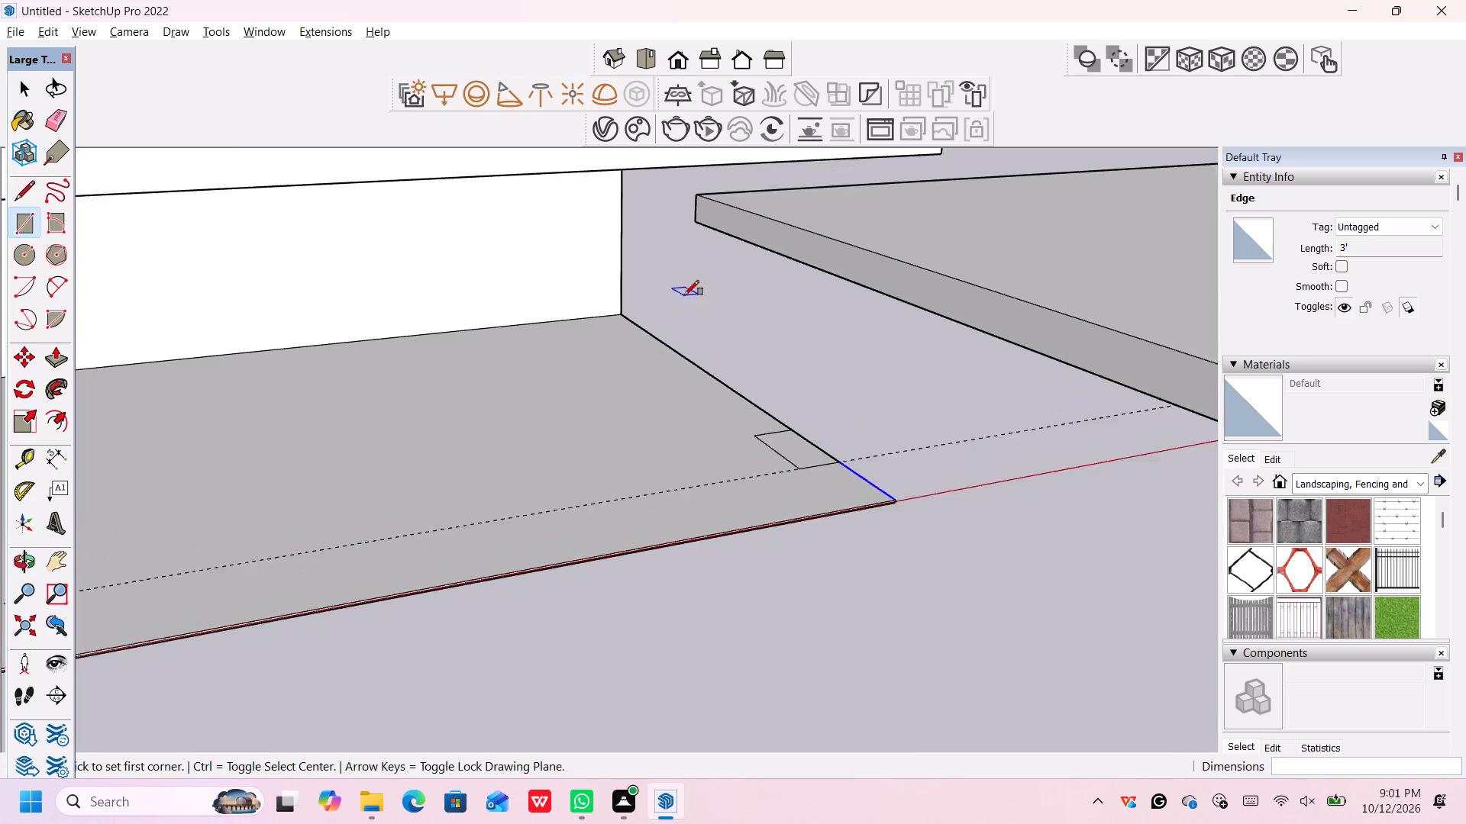
Draw a 22.5' by 1' rectangle on the porch floor along its open side edge, starting at the back wall corner.
{"action": "scroll", "coordinate": [684, 295], "scroll_direction": "up", "scroll_amount": 3}
{"action": "scroll", "coordinate": [577, 321], "scroll_direction": "up", "scroll_amount": 5}
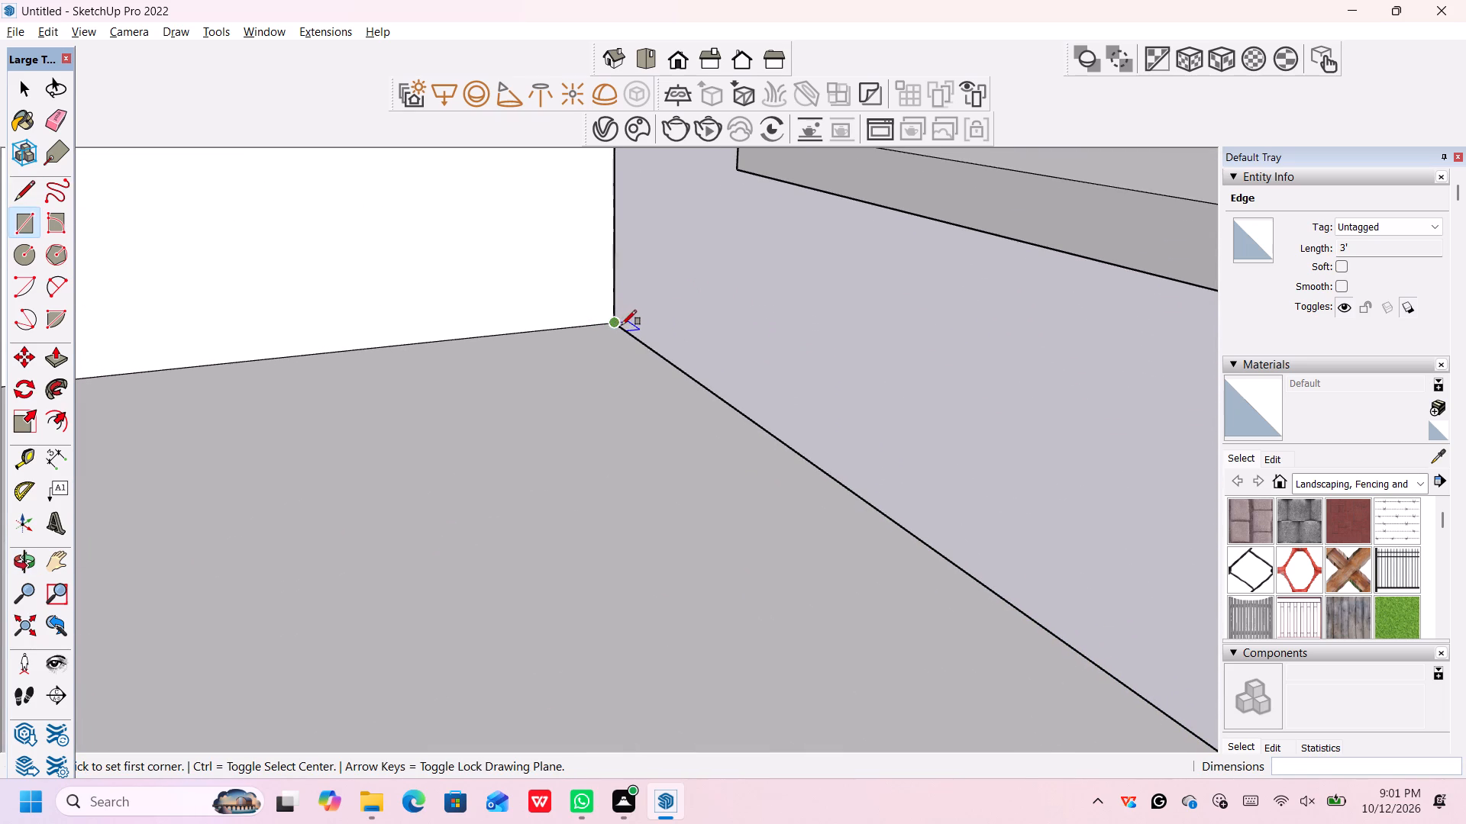
{"action": "scroll", "coordinate": [622, 324], "scroll_direction": "down", "scroll_amount": 11}
{"action": "middle_click_drag", "start_coordinate": [702, 326], "coordinate": [651, 308]}
{"action": "scroll", "coordinate": [664, 314], "scroll_direction": "up", "scroll_amount": 3}
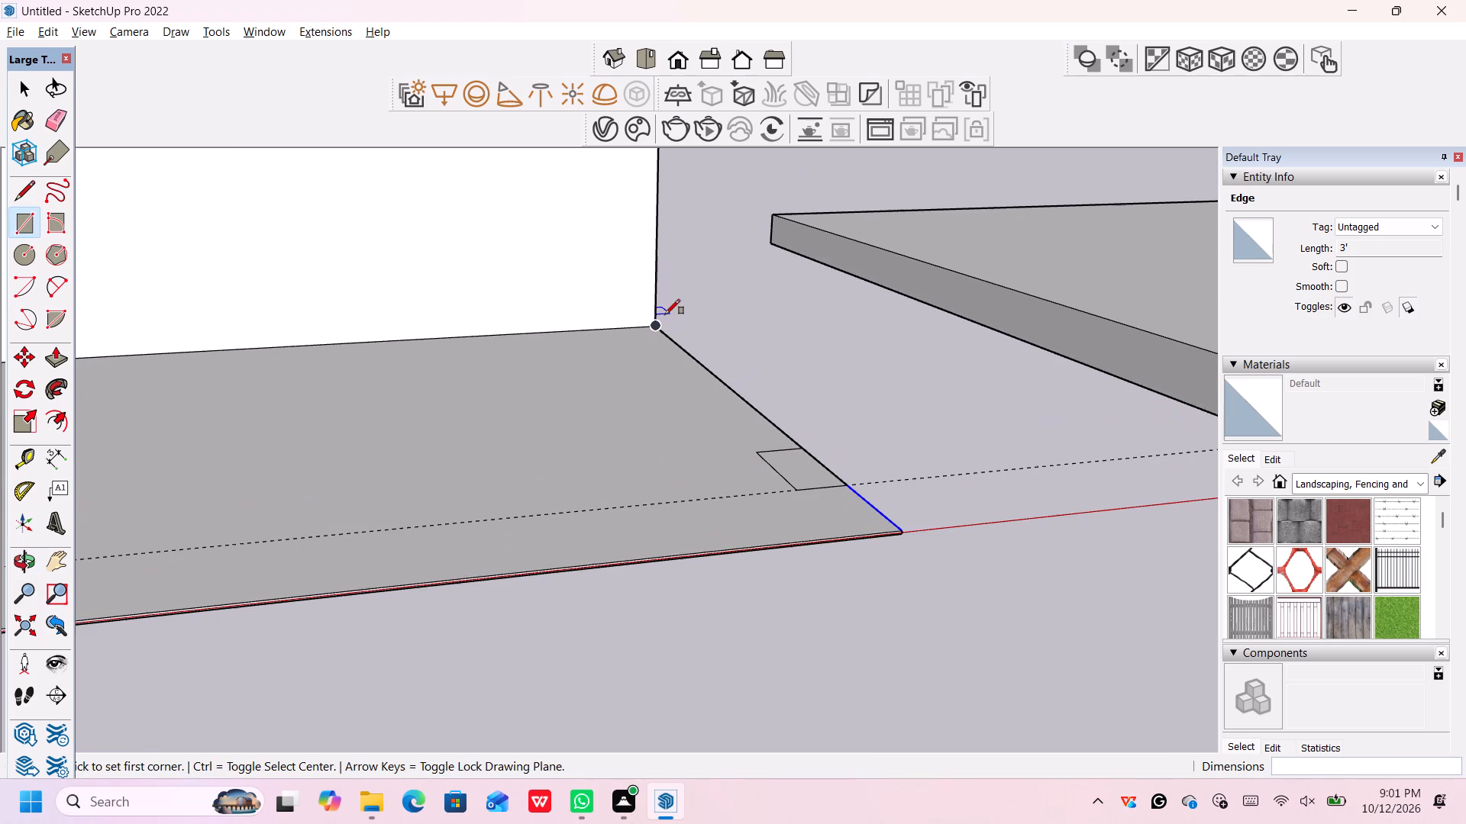
{"action": "scroll", "coordinate": [665, 316], "scroll_direction": "up", "scroll_amount": 4}
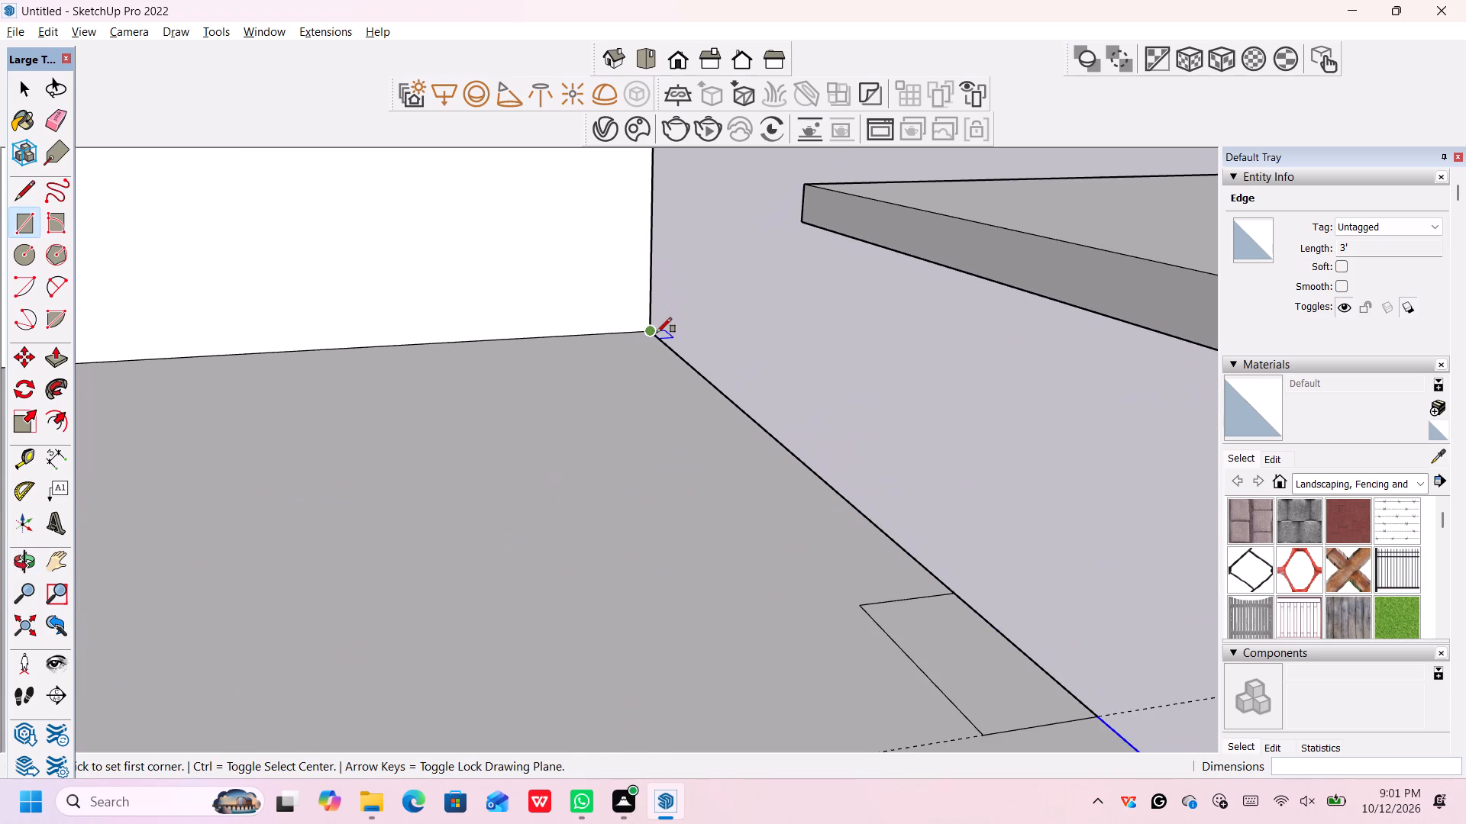
{"action": "scroll", "coordinate": [657, 333], "scroll_direction": "down", "scroll_amount": 2}
{"action": "scroll", "coordinate": [657, 333], "scroll_direction": "up", "scroll_amount": 1}
{"action": "scroll", "coordinate": [657, 333], "scroll_direction": "down", "scroll_amount": 3}
{"action": "middle_click_drag", "start_coordinate": [657, 333], "coordinate": [675, 375]}
{"action": "scroll", "coordinate": [669, 351], "scroll_direction": "up", "scroll_amount": 1}
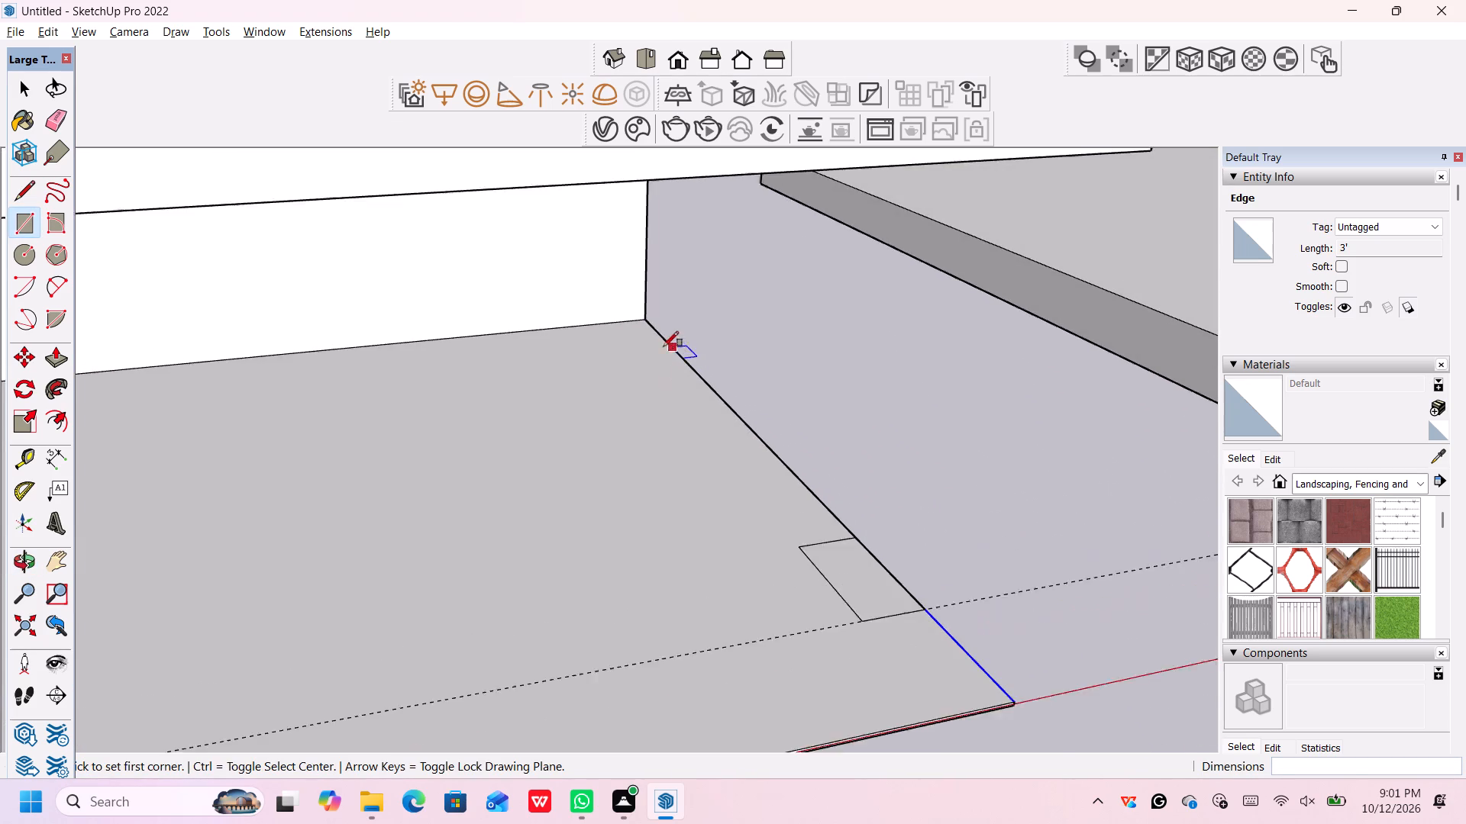
{"action": "scroll", "coordinate": [664, 346], "scroll_direction": "up", "scroll_amount": 2}
{"action": "left_click", "coordinate": [646, 310]}
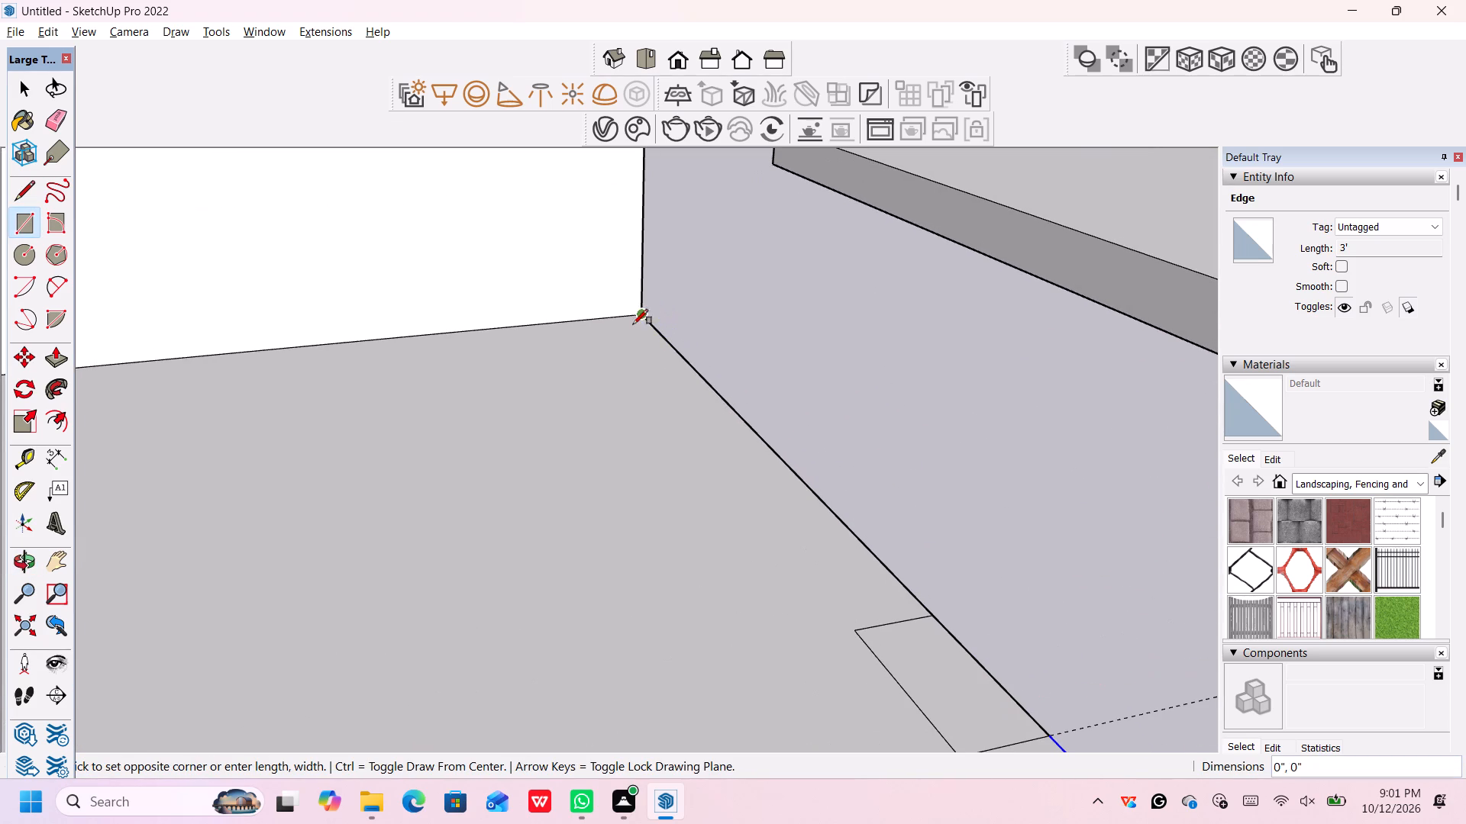
{"action": "scroll", "coordinate": [740, 501], "scroll_direction": "down", "scroll_amount": 6}
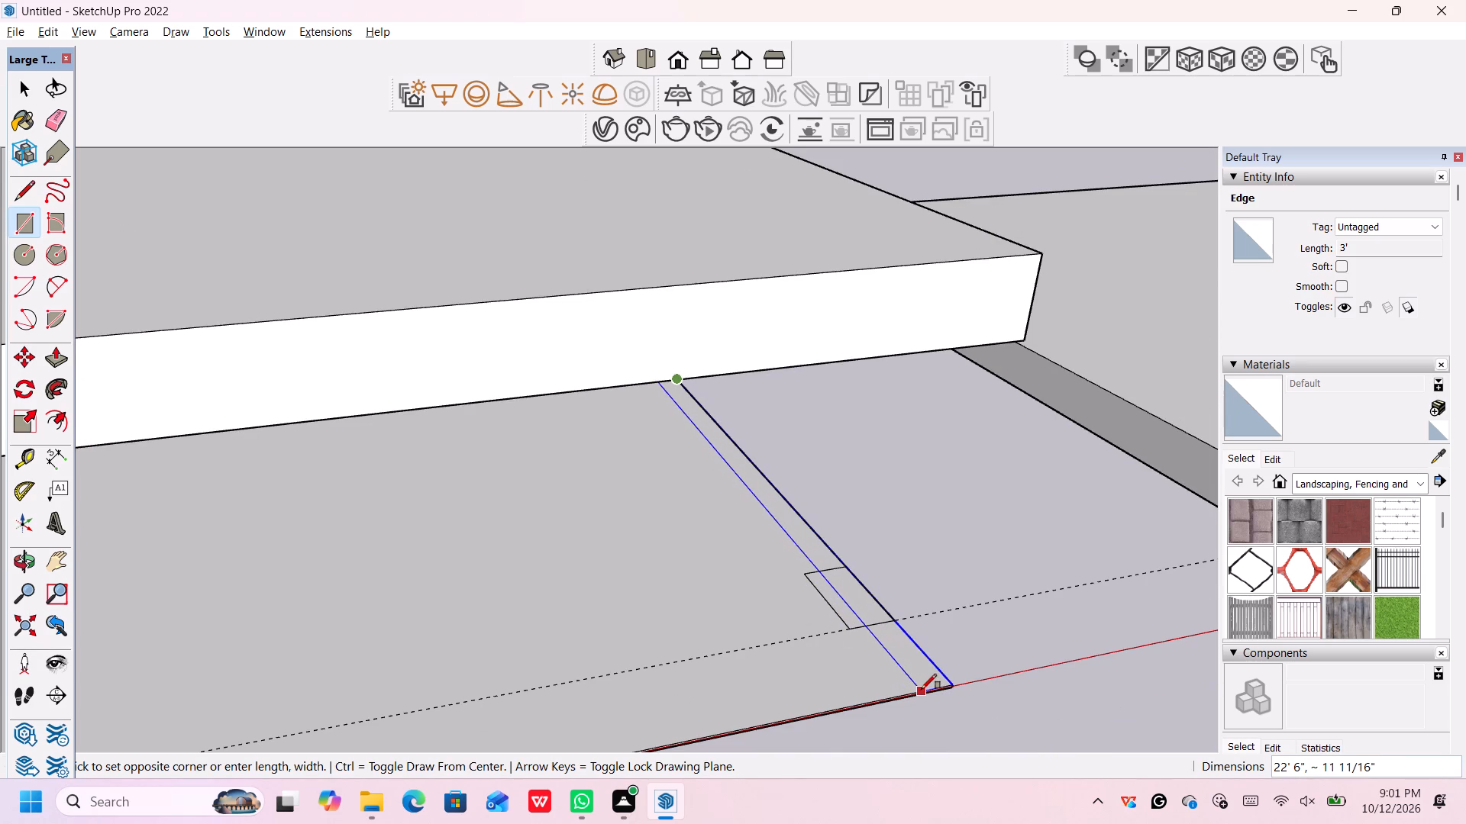
{"action": "scroll", "coordinate": [922, 687], "scroll_direction": "up", "scroll_amount": 1}
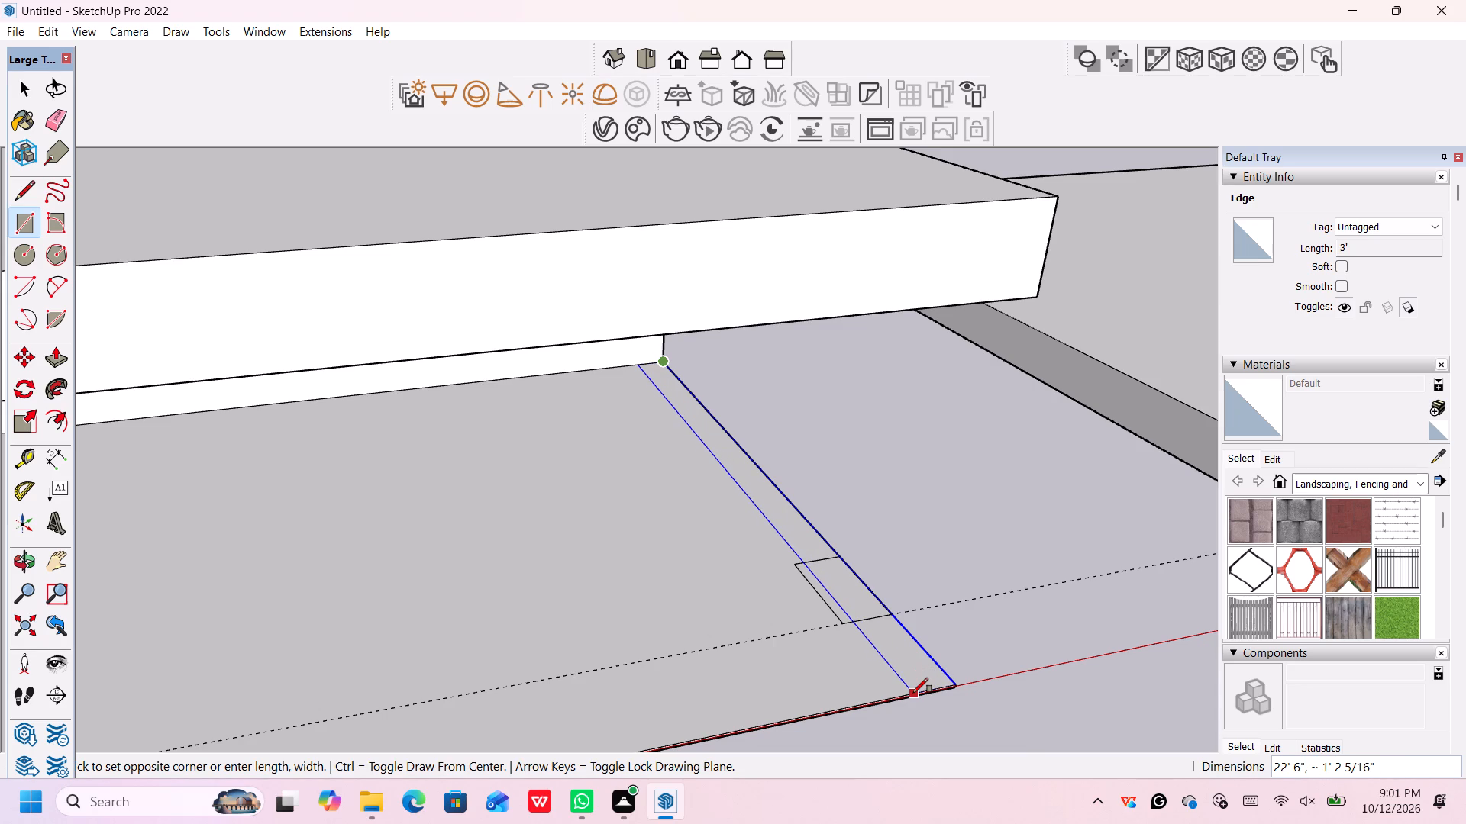
{"action": "scroll", "coordinate": [913, 693], "scroll_direction": "up", "scroll_amount": 1}
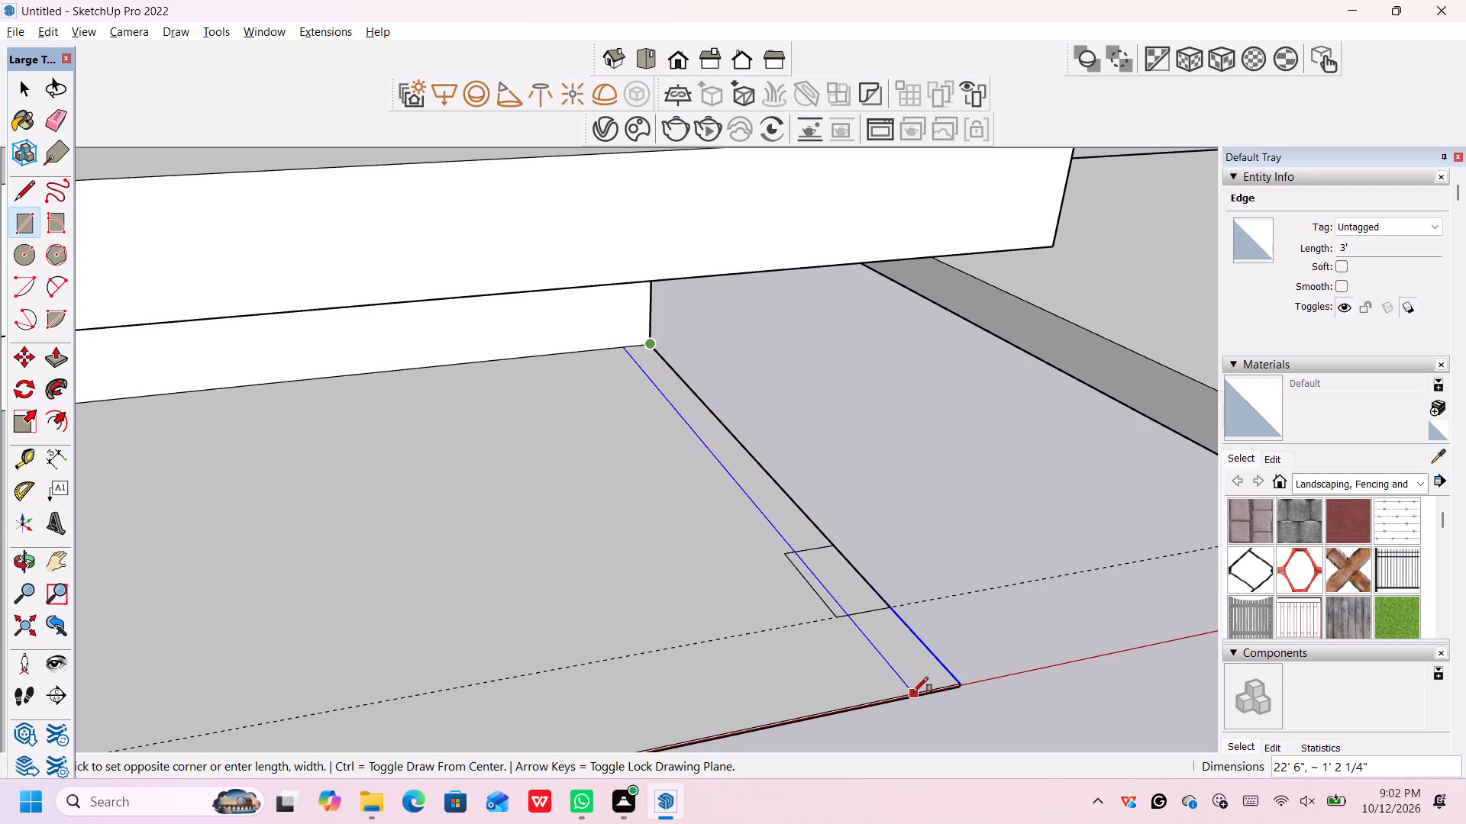
{"action": "type", "text": "22"}
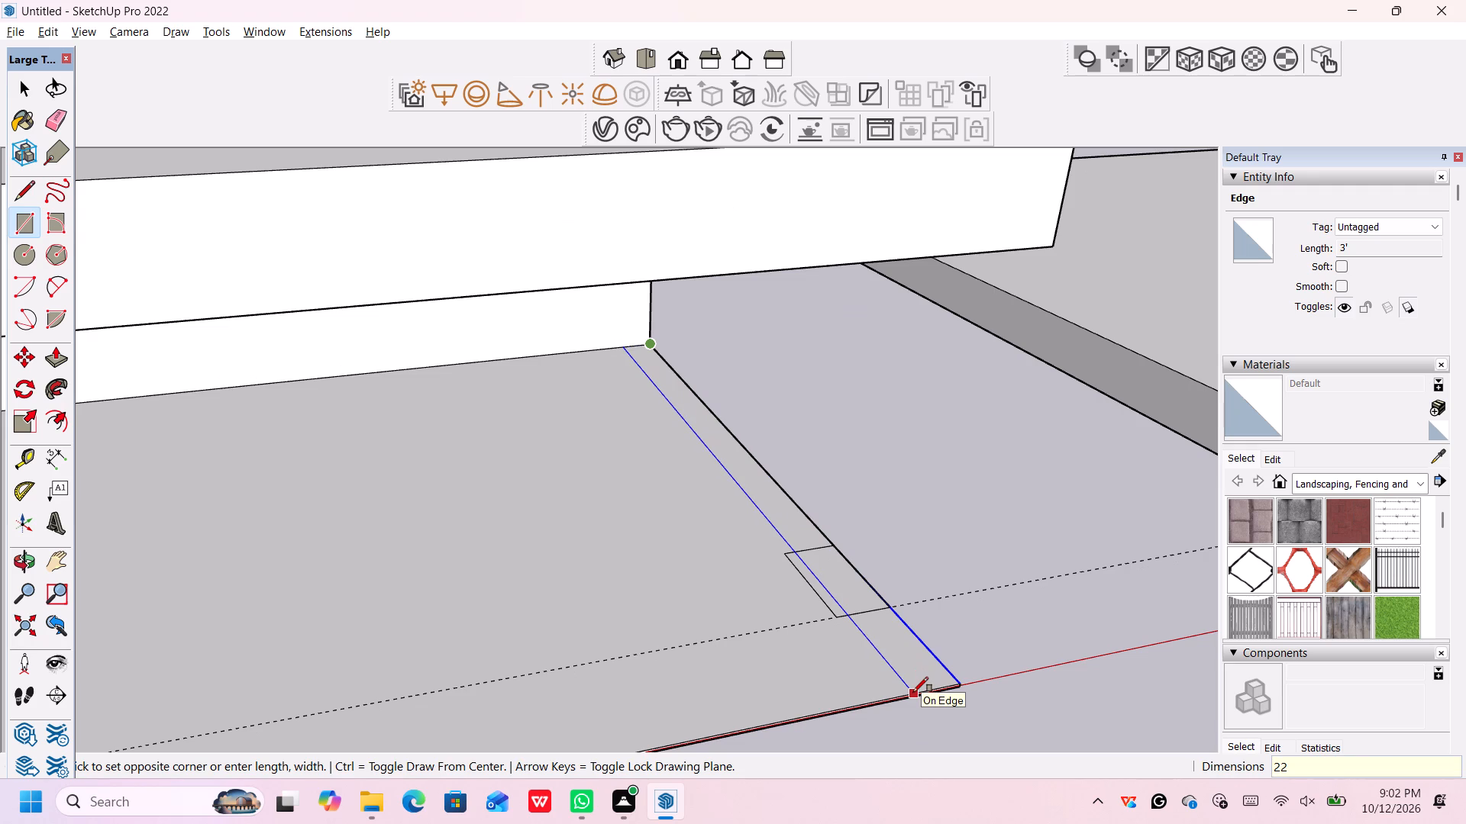
{"action": "key", "text": "period"}
{"action": "type", "text": "5'"}
{"action": "key", "text": "comma"}
{"action": "type", "text": "1'"}
{"action": "key", "text": "Return"}
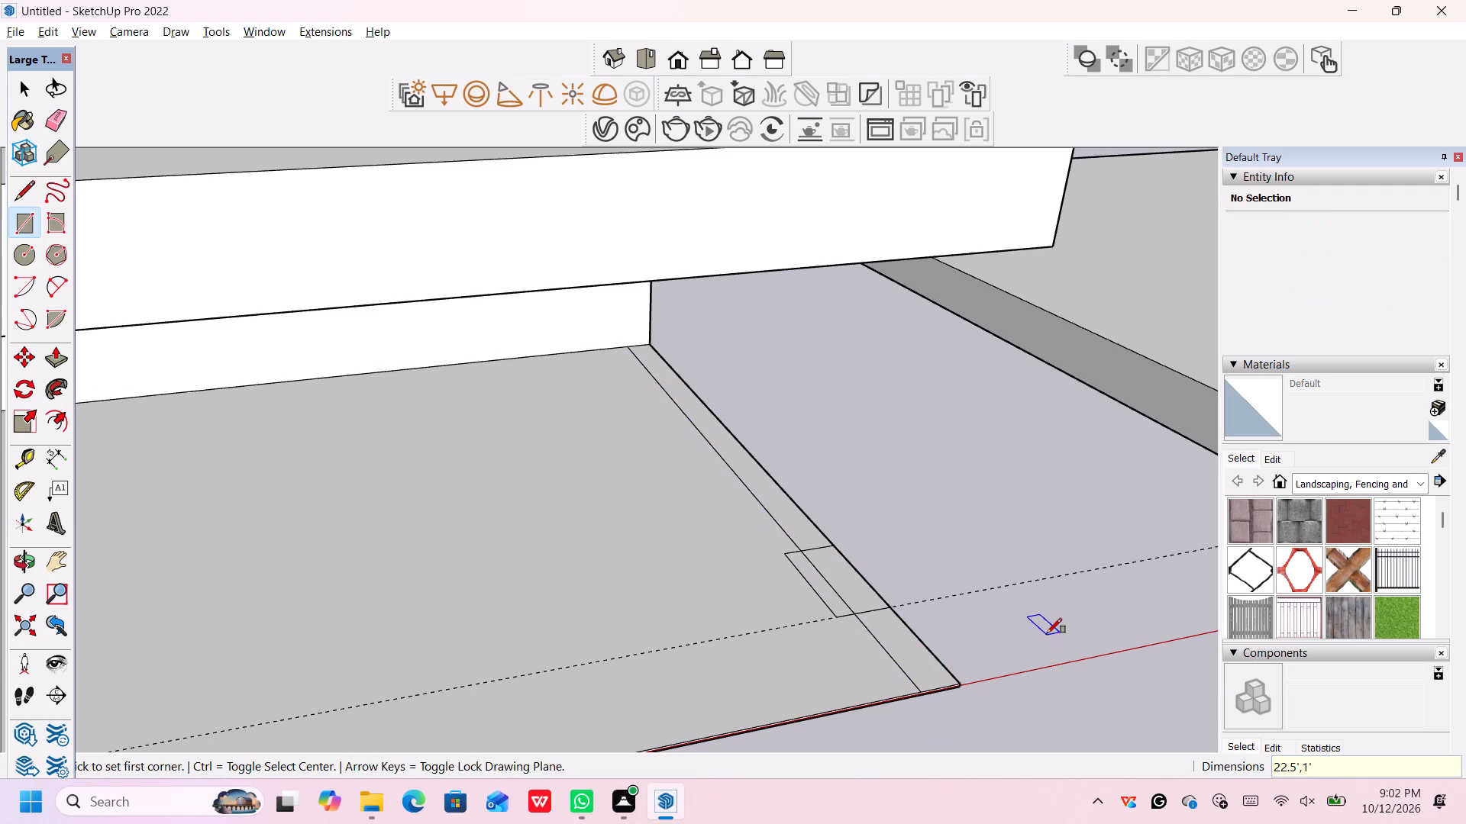
{"action": "key", "text": "space"}
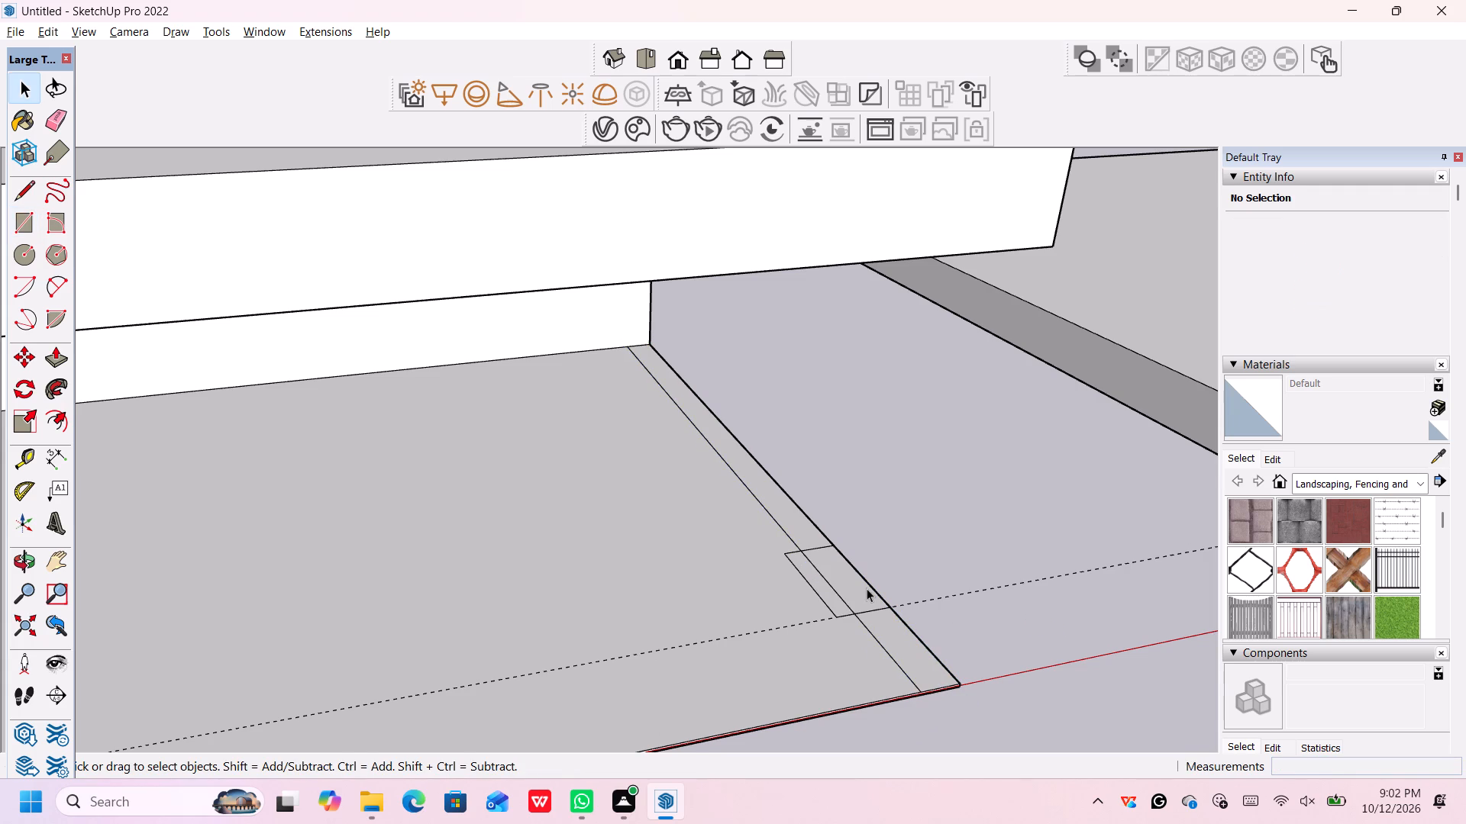
Erase the strip's edge segment that crosses the 3' by 1.5' column rectangle.
{"action": "scroll", "coordinate": [867, 587], "scroll_direction": "down", "scroll_amount": 4}
{"action": "scroll", "coordinate": [902, 608], "scroll_direction": "up", "scroll_amount": 1}
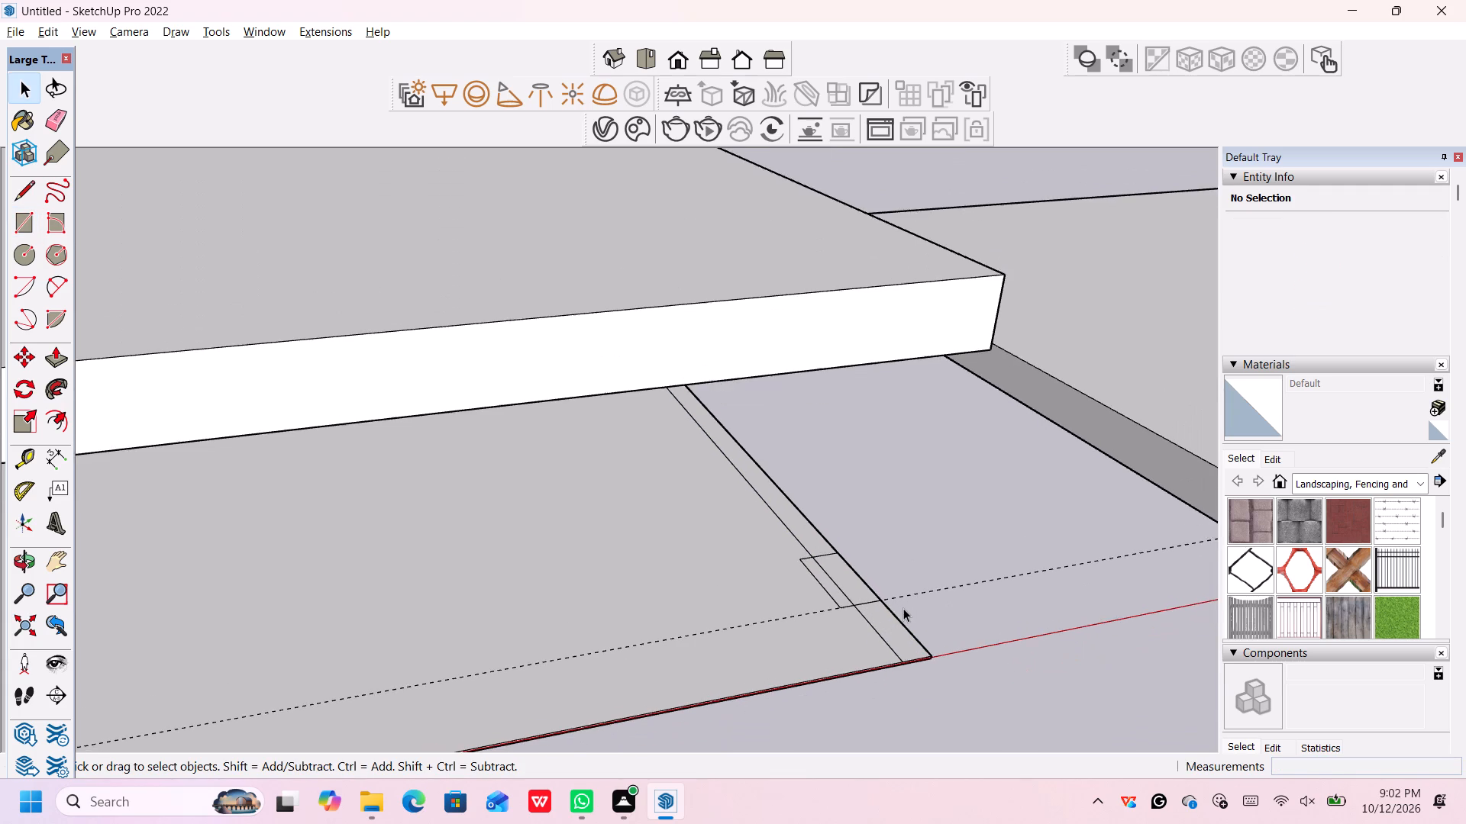
{"action": "scroll", "coordinate": [903, 608], "scroll_direction": "up", "scroll_amount": 1}
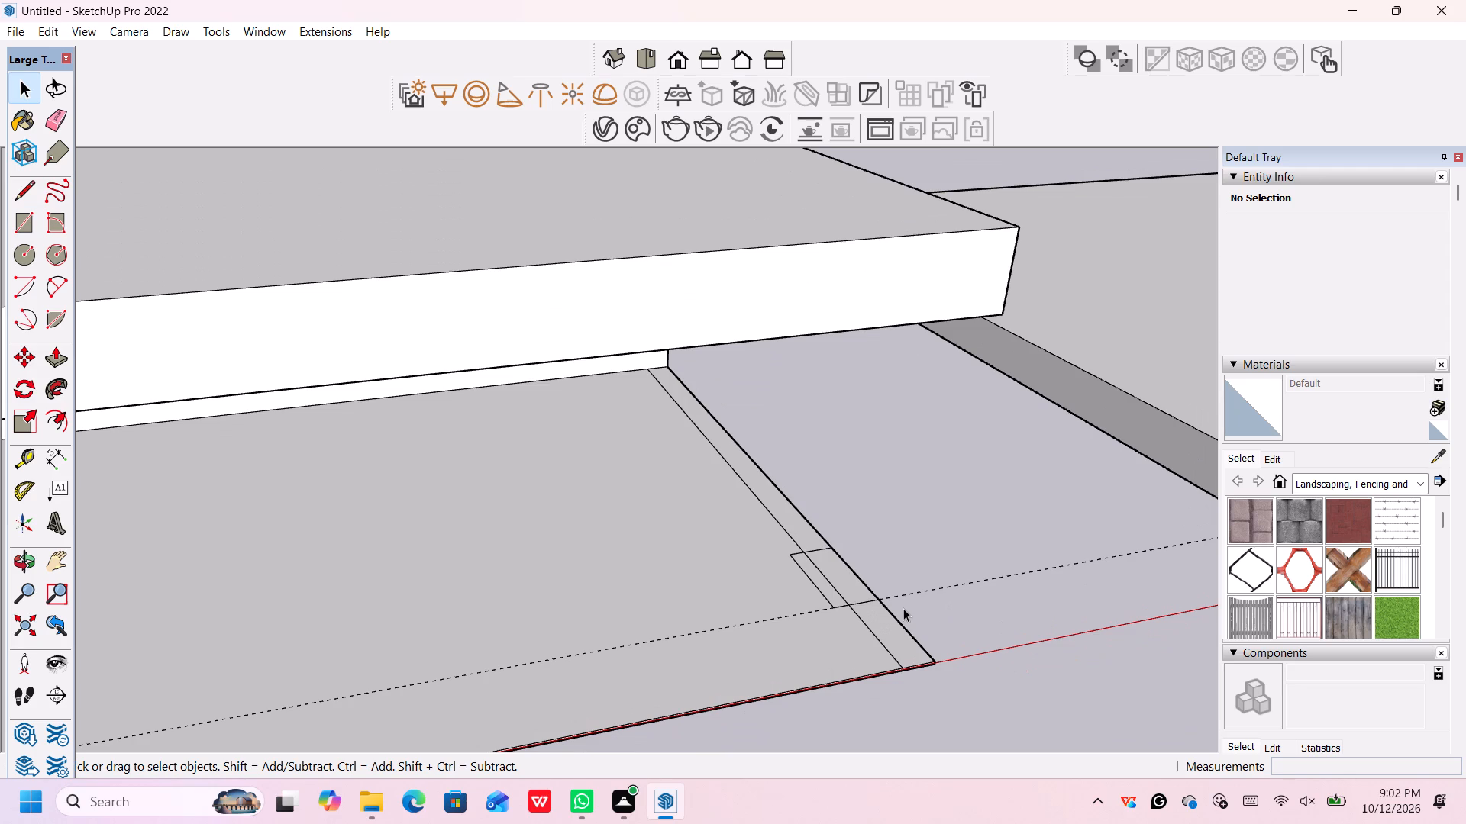
{"action": "key", "text": "e"}
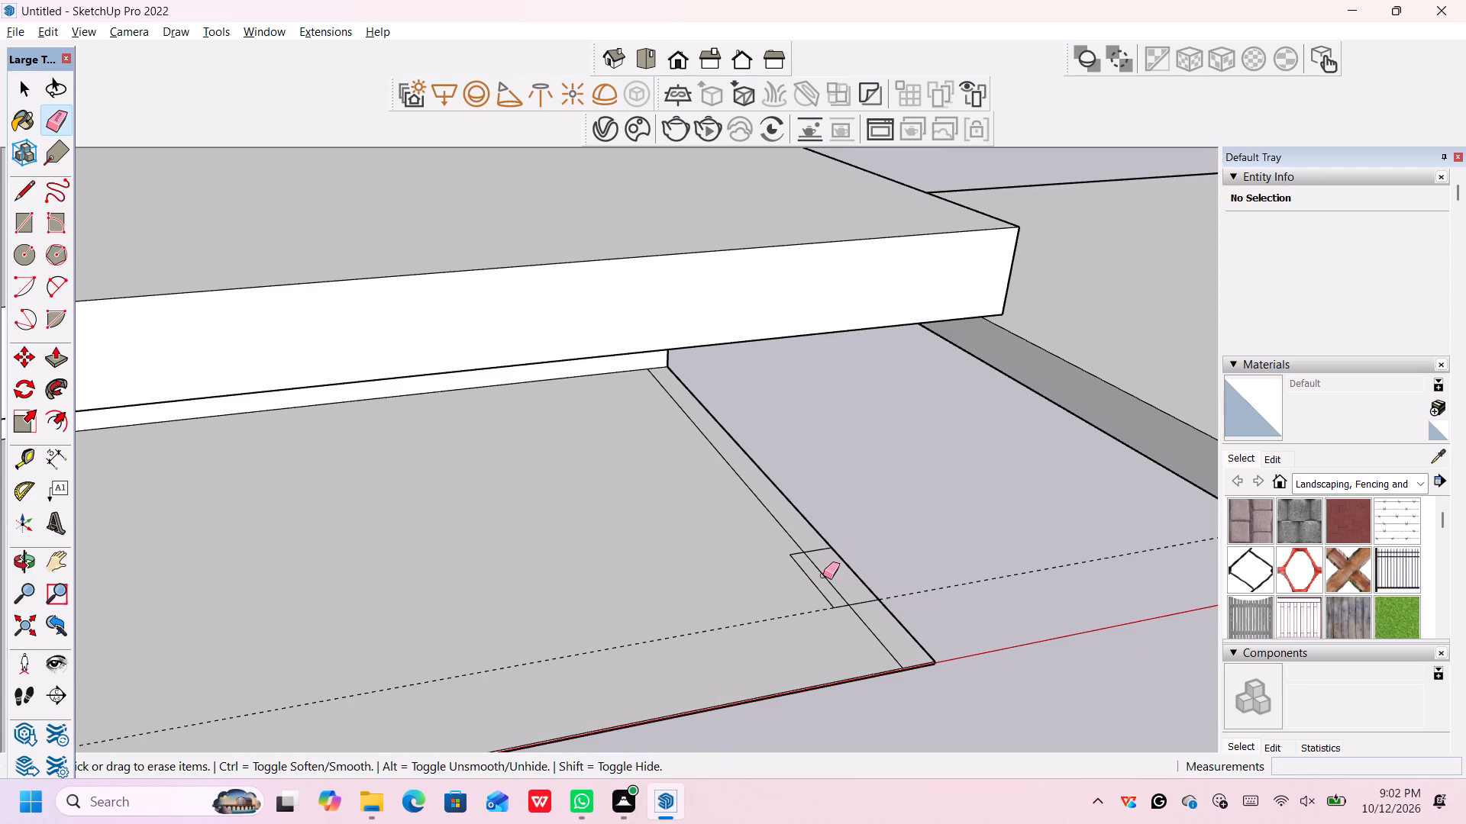
{"action": "left_click", "coordinate": [823, 575]}
{"action": "scroll", "coordinate": [861, 565], "scroll_direction": "down", "scroll_amount": 3}
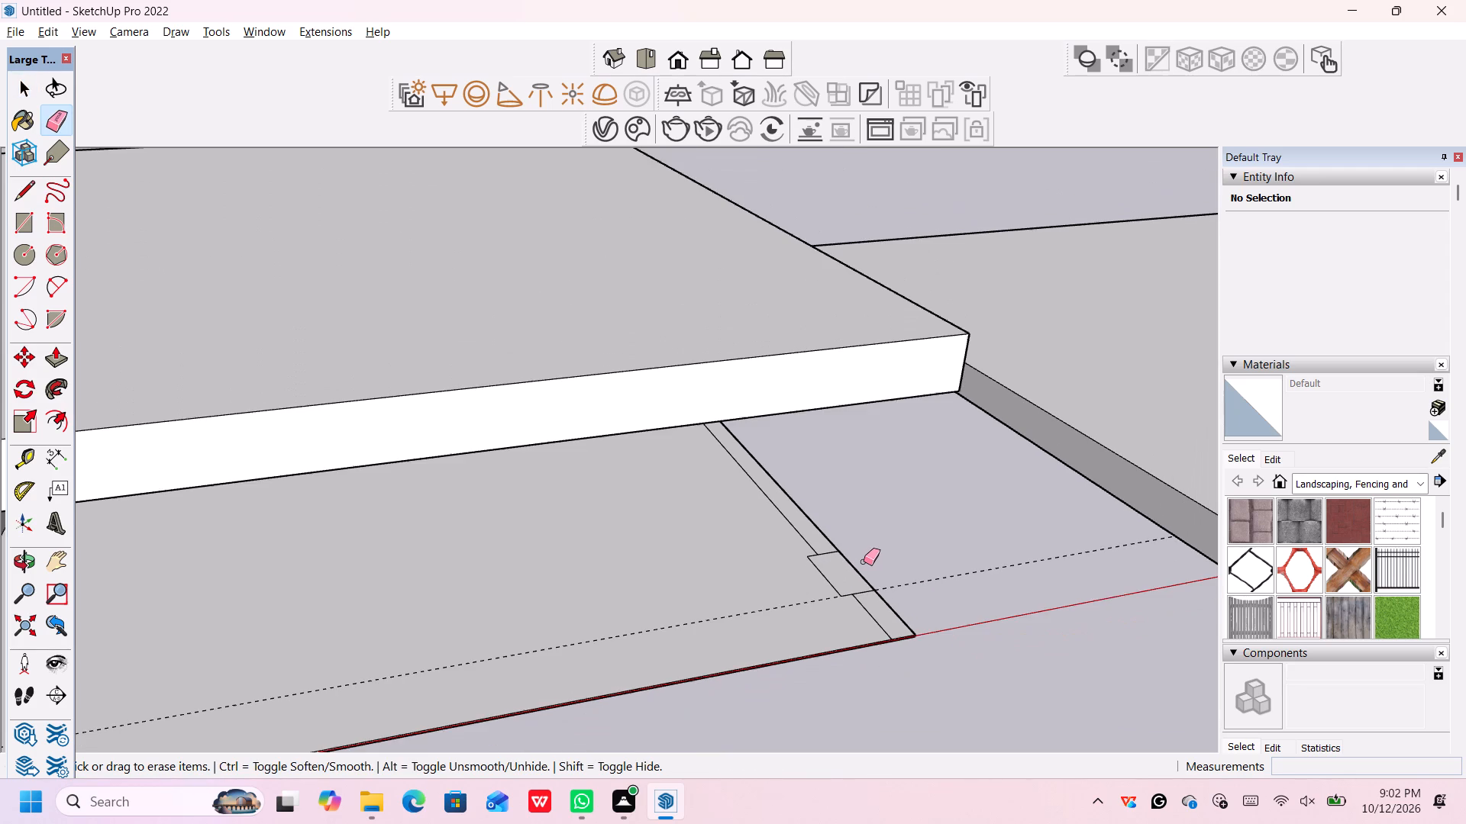
{"action": "scroll", "coordinate": [864, 559], "scroll_direction": "up", "scroll_amount": 1}
Delete the dashed guide line that crosses the porch floor beside the column rectangle.
{"action": "key", "text": "space"}
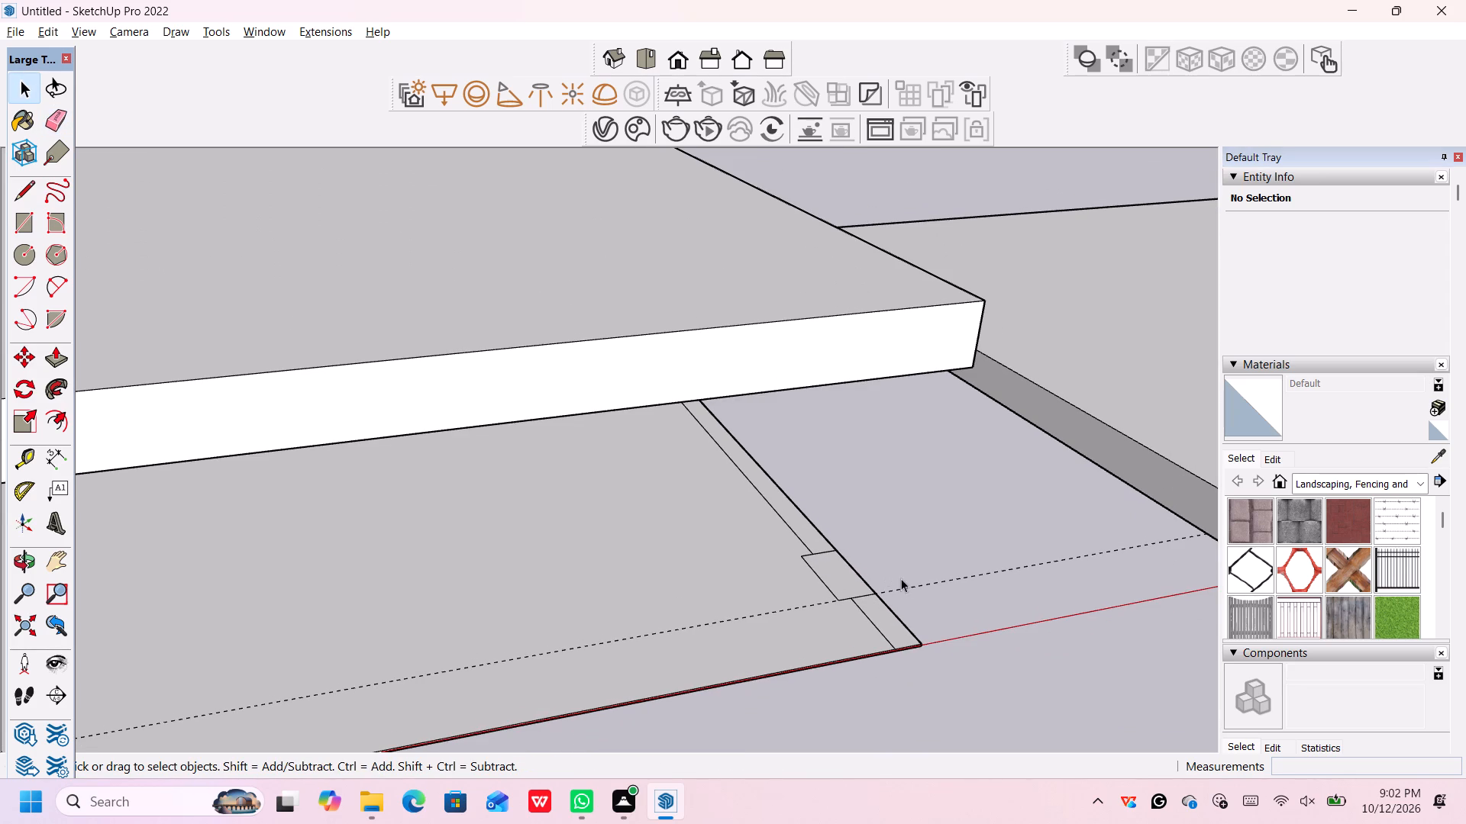
{"action": "left_click", "coordinate": [906, 585]}
{"action": "left_click", "coordinate": [909, 588]}
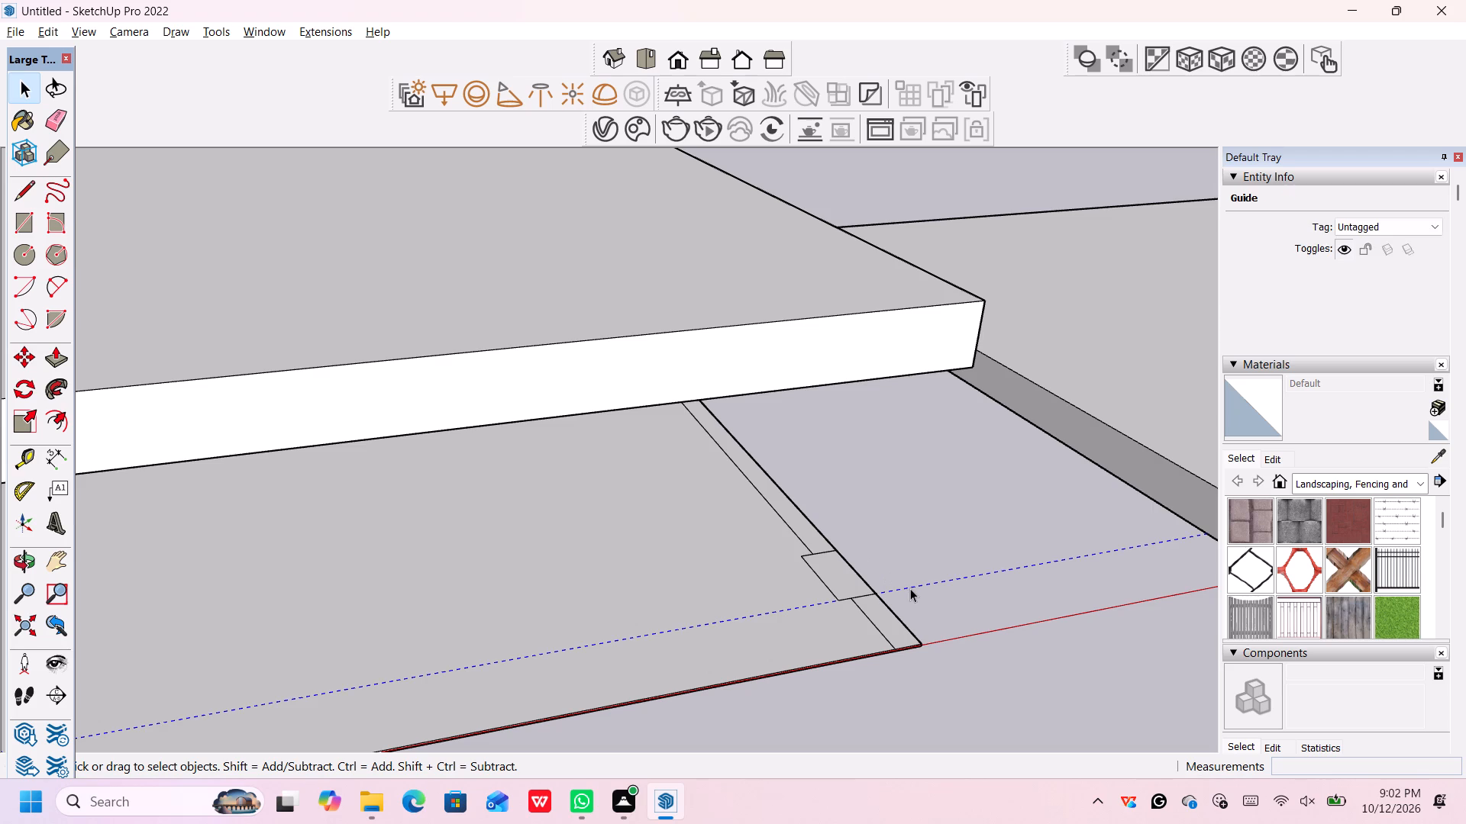
{"action": "key", "text": "Delete"}
Push/Pull the long floor strip between the back wall and the column rectangle up 6' as a side wall.
{"action": "scroll", "coordinate": [910, 587], "scroll_direction": "down", "scroll_amount": 6}
{"action": "scroll", "coordinate": [912, 588], "scroll_direction": "up", "scroll_amount": 1}
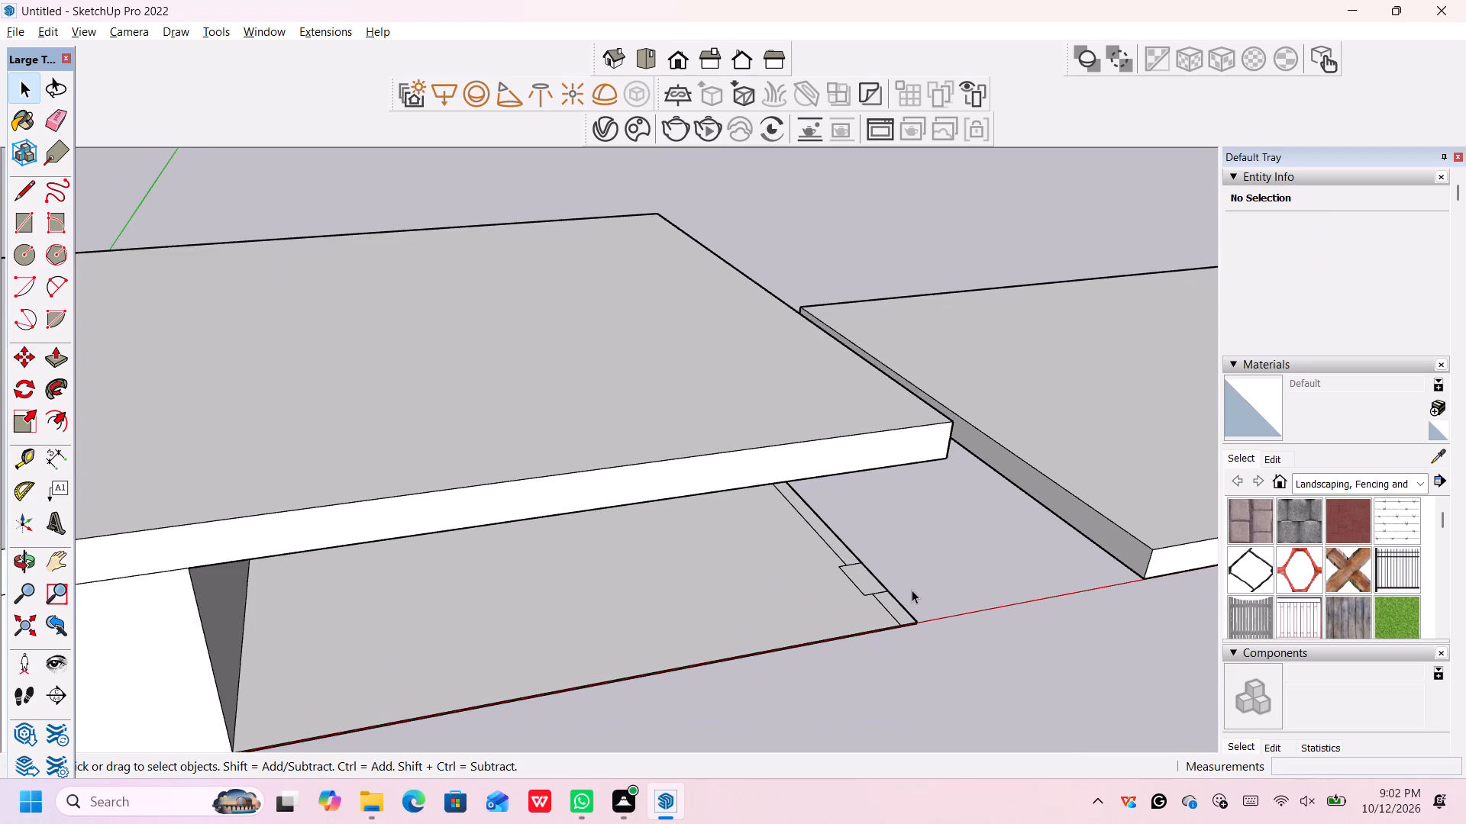
{"action": "middle_click_drag", "start_coordinate": [912, 587], "coordinate": [911, 562]}
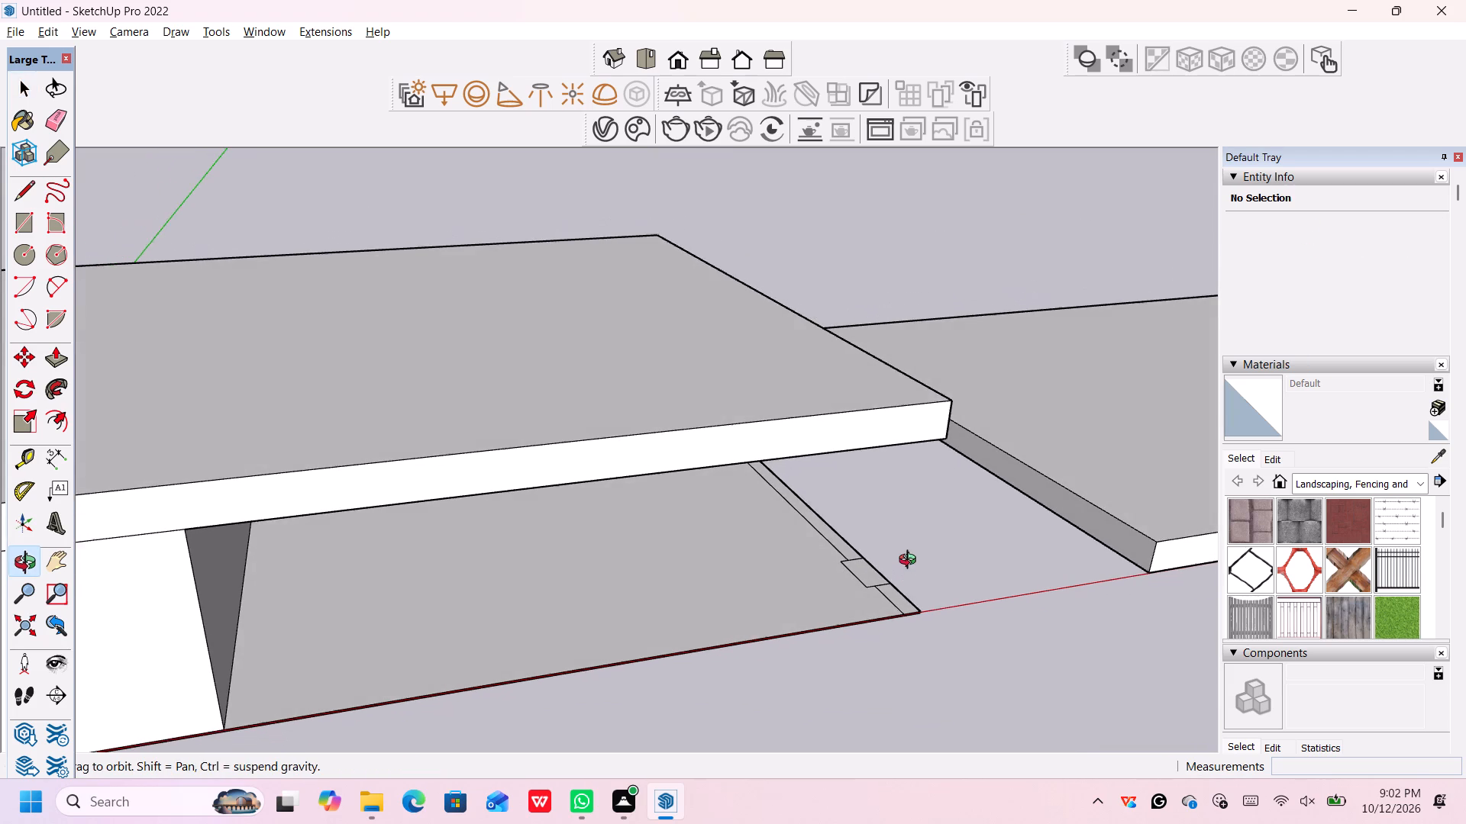
{"action": "middle_click_drag", "start_coordinate": [911, 562], "coordinate": [907, 562]}
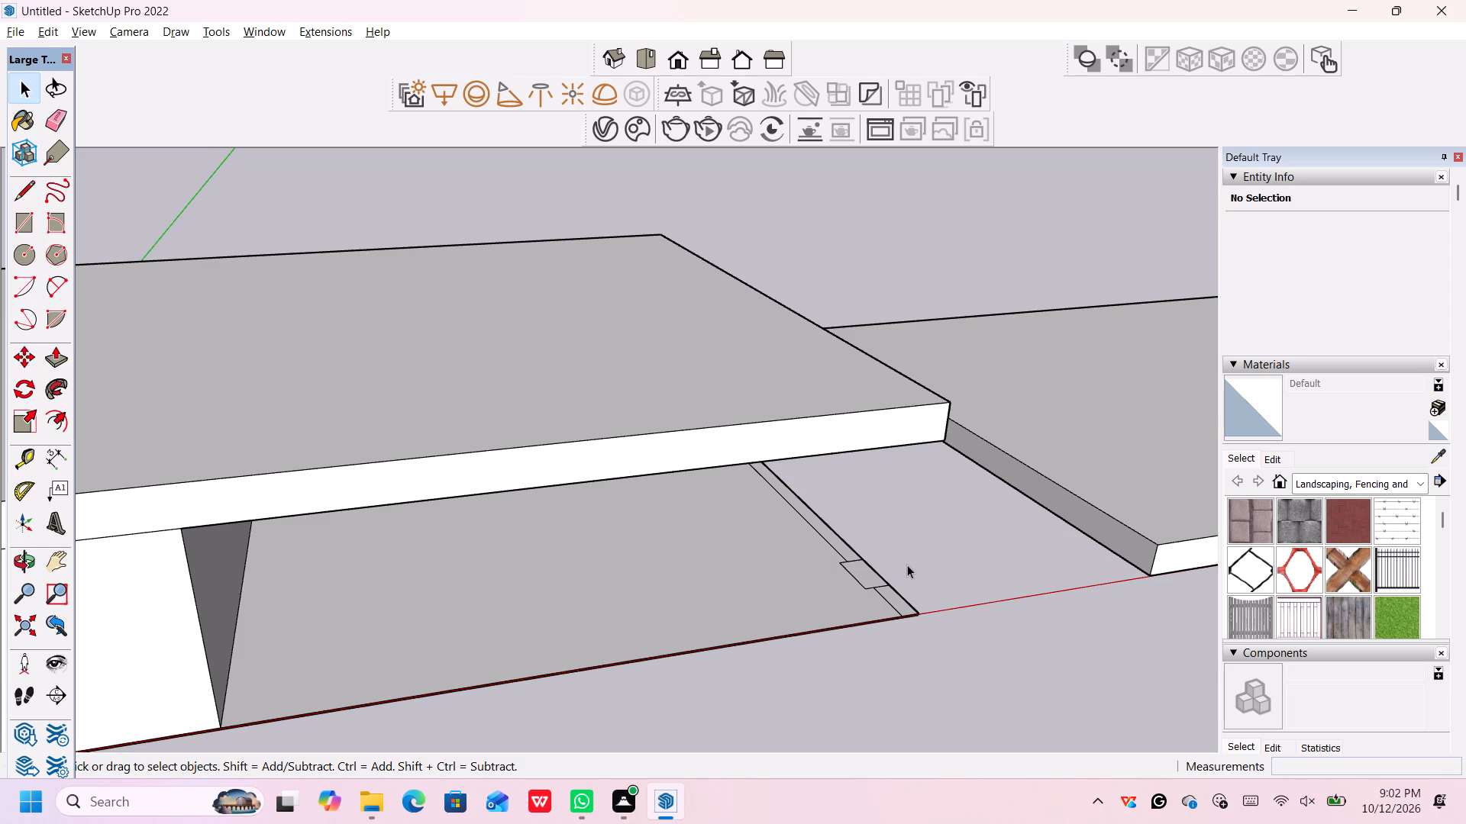
{"action": "scroll", "coordinate": [905, 563], "scroll_direction": "up", "scroll_amount": 8}
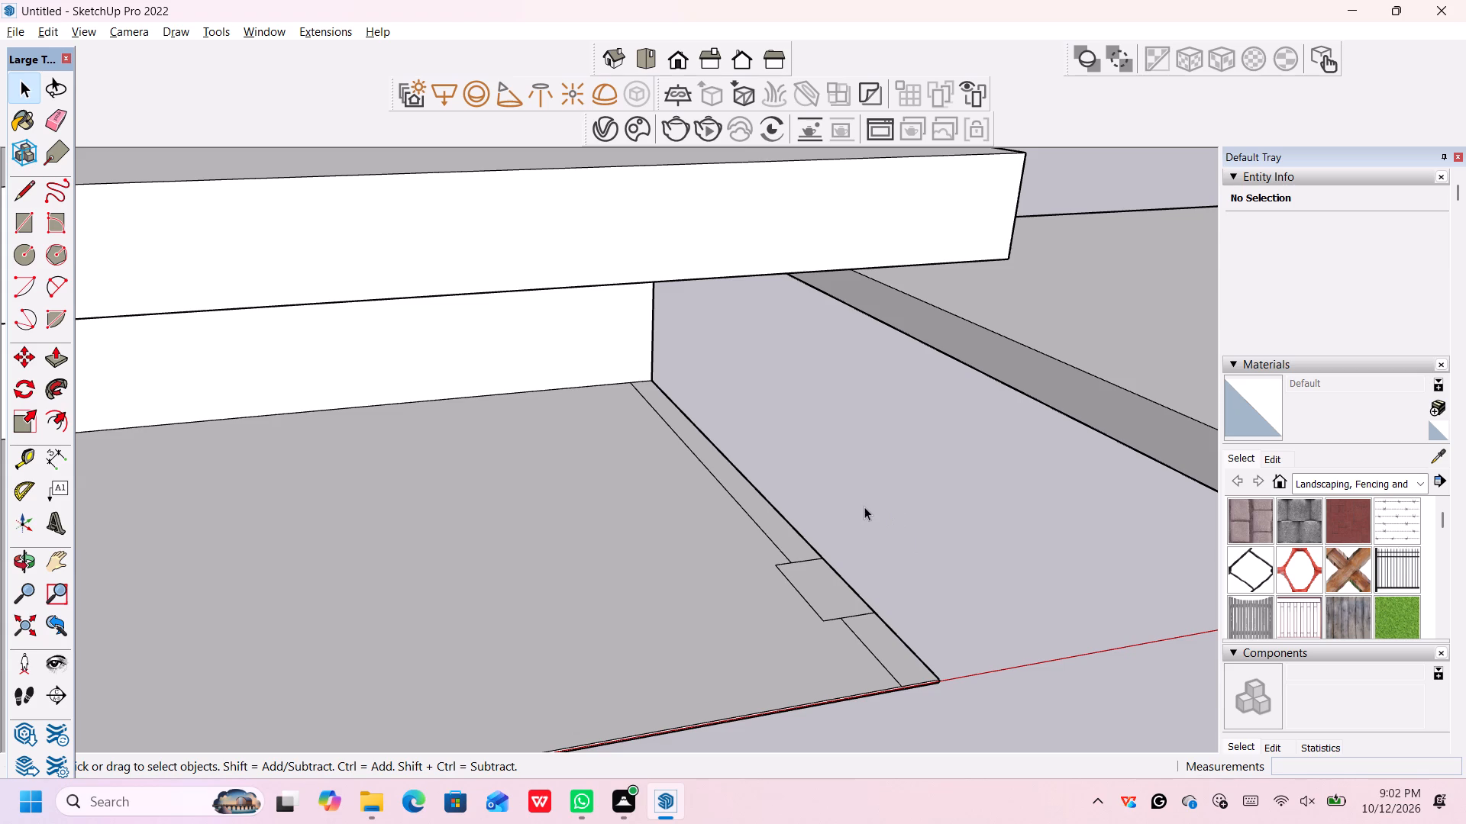
{"action": "key", "text": "p"}
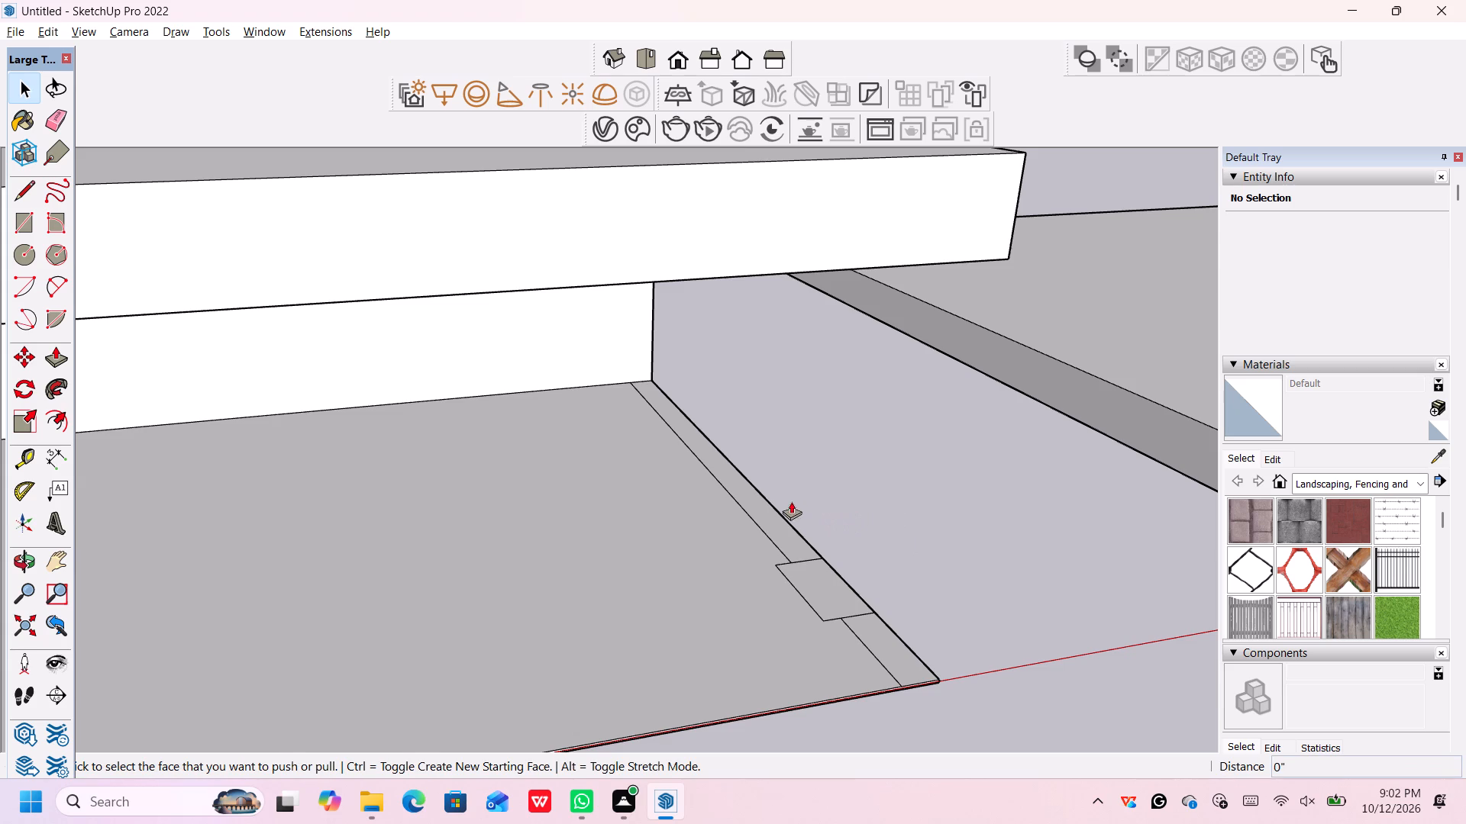
{"action": "left_click", "coordinate": [751, 494]}
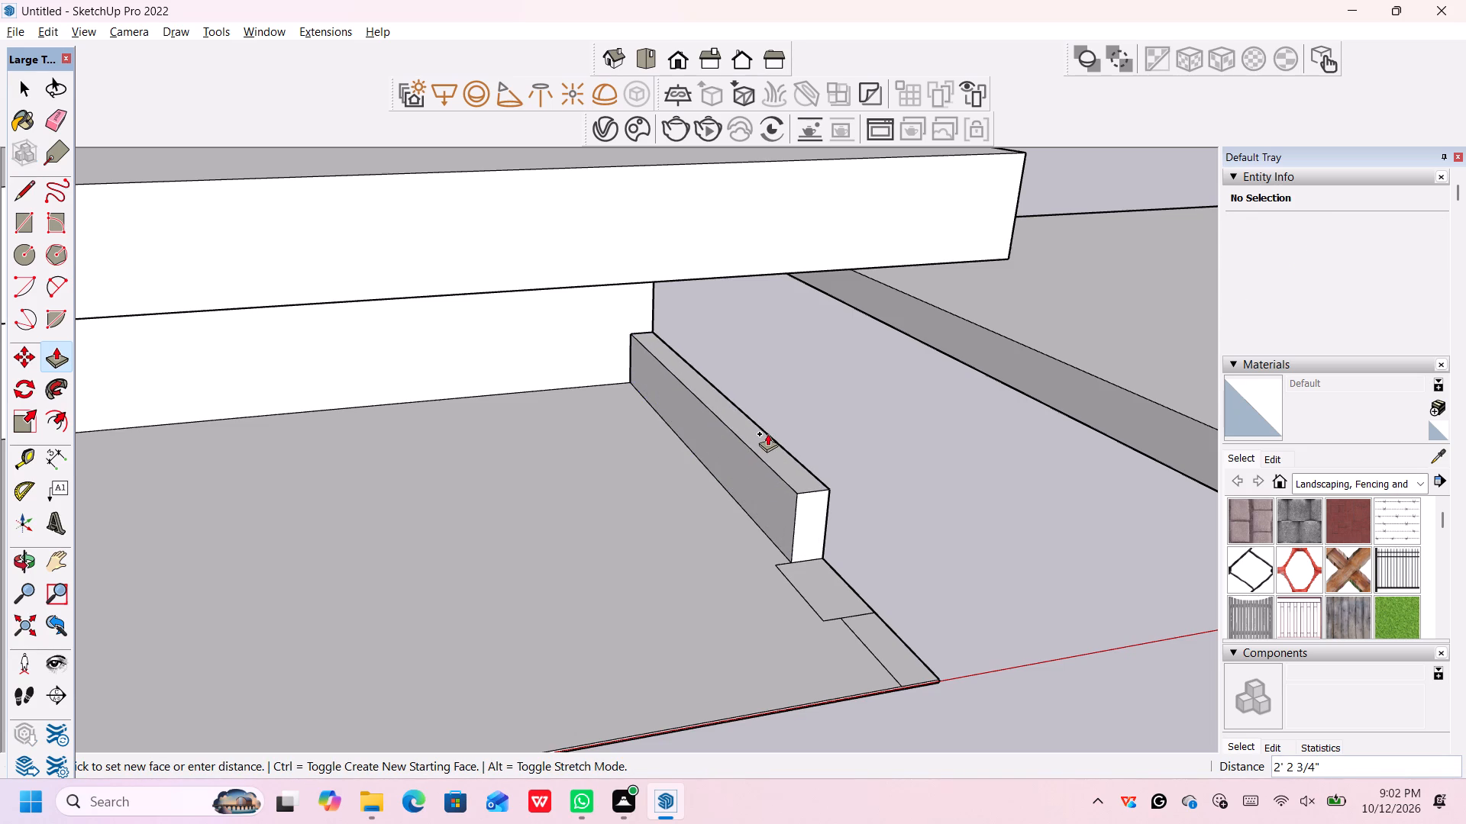
{"action": "middle_click_drag", "start_coordinate": [767, 433], "coordinate": [767, 410]}
{"action": "scroll", "coordinate": [767, 432], "scroll_direction": "down", "scroll_amount": 1}
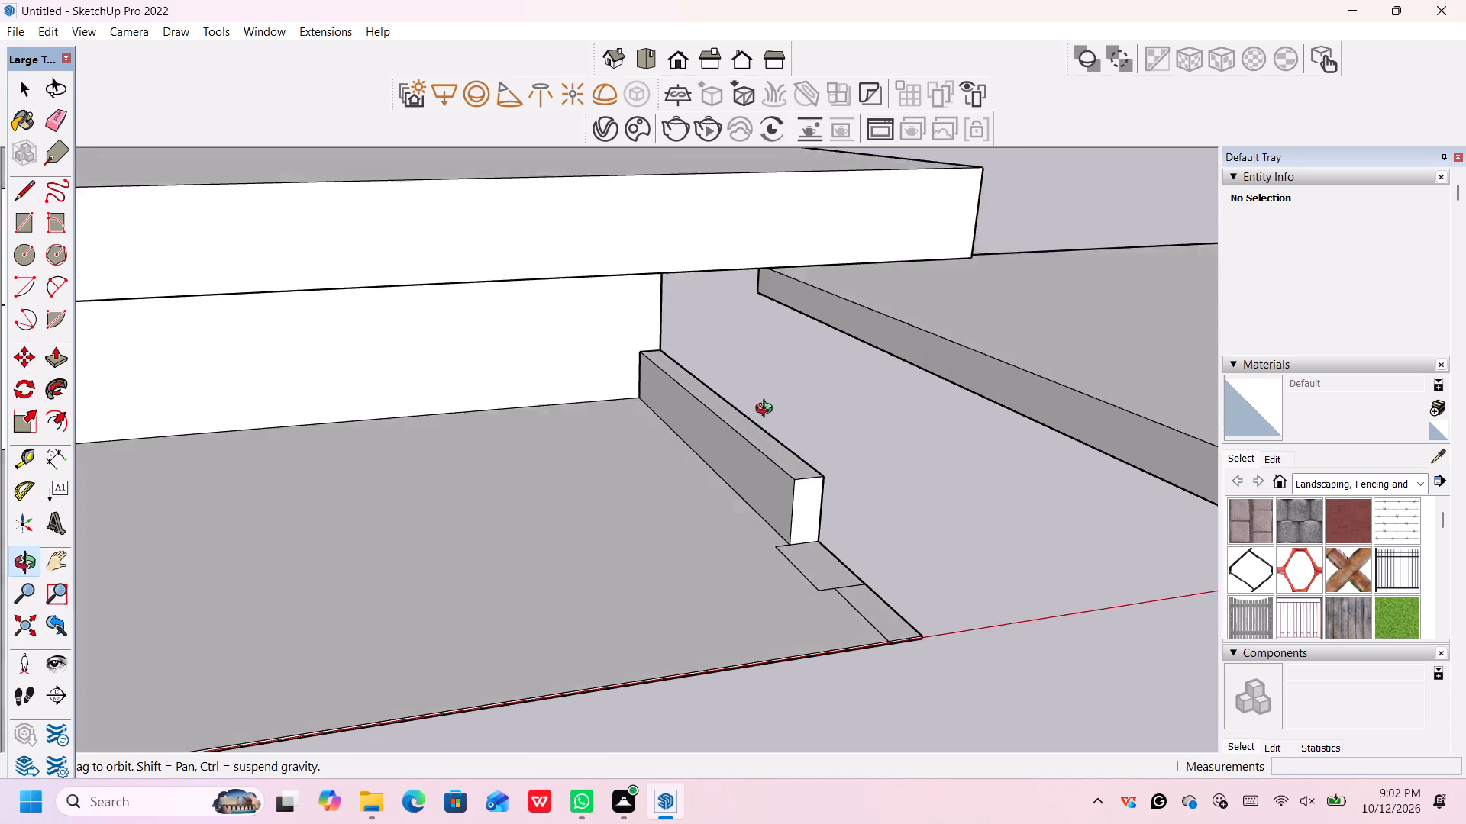
{"action": "middle_click_drag", "start_coordinate": [767, 410], "coordinate": [770, 336]}
{"action": "scroll", "coordinate": [768, 343], "scroll_direction": "down", "scroll_amount": 6}
{"action": "scroll", "coordinate": [766, 335], "scroll_direction": "up", "scroll_amount": 4}
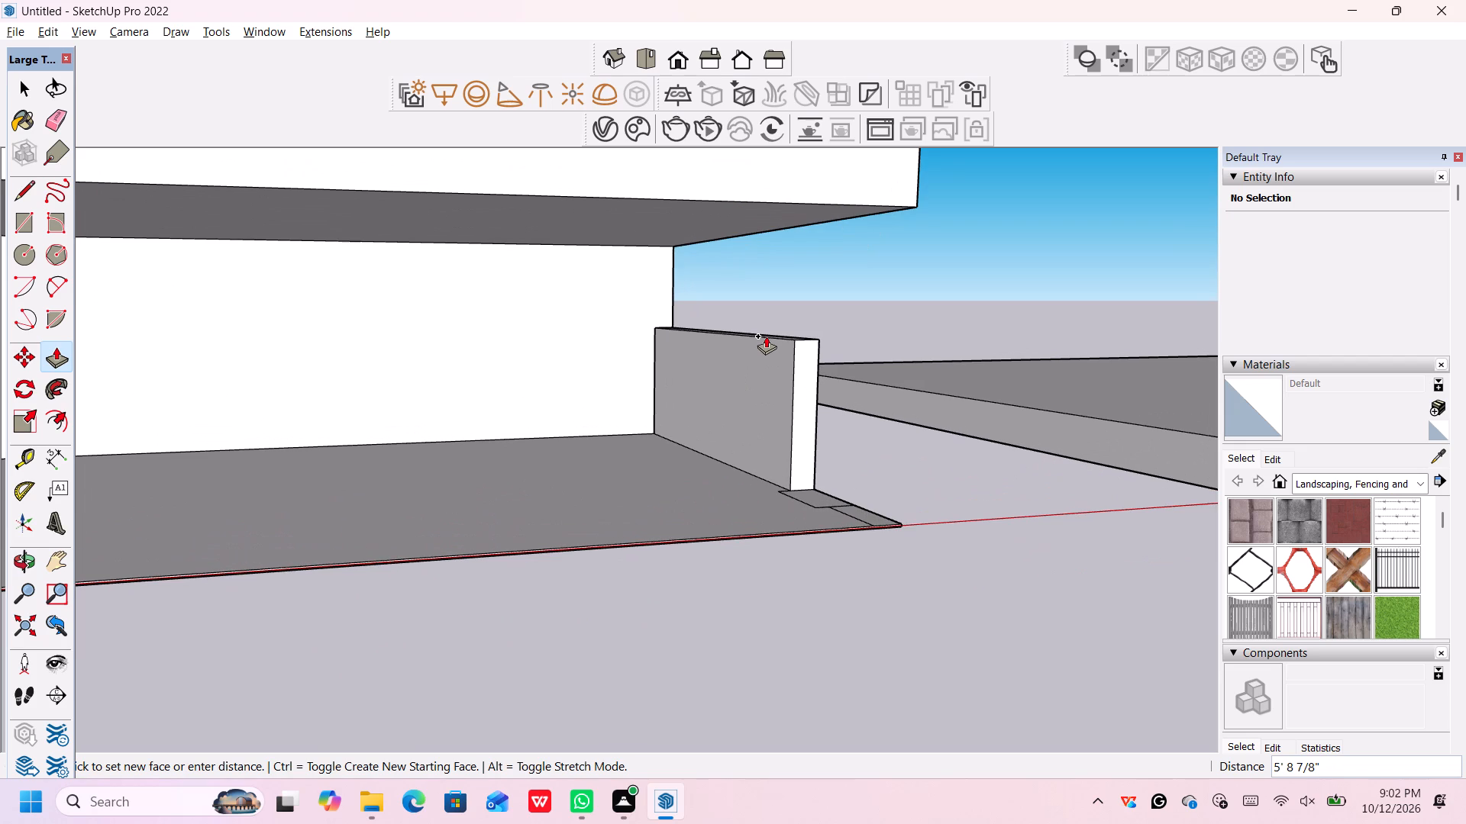
{"action": "type", "text": "6'"}
{"action": "key", "text": "Return"}
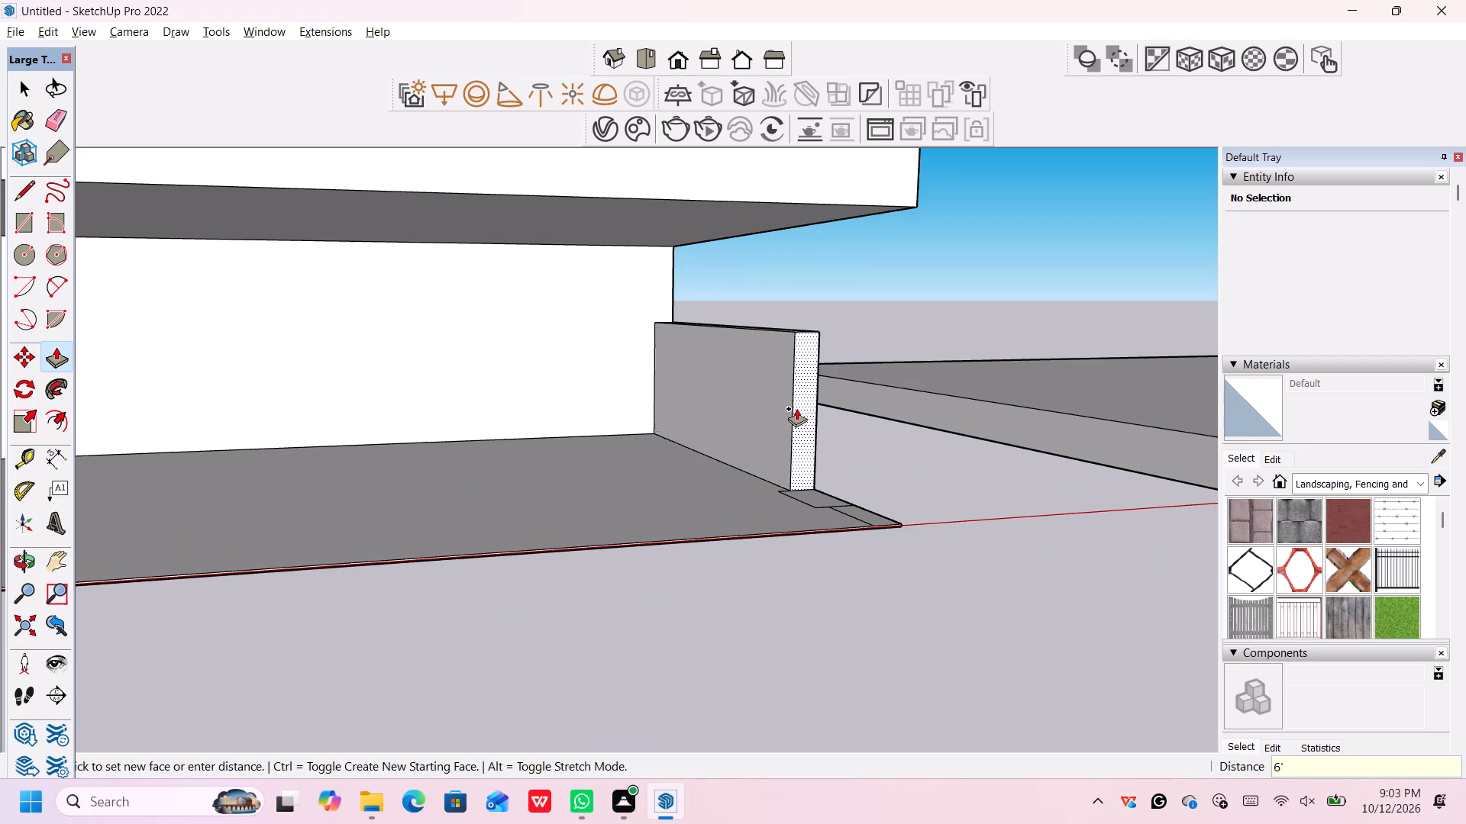
Push/Pull the 3' by 1.5' column rectangle up about 10' 2" to meet the roof slab overhang.
{"action": "left_click", "coordinate": [818, 494]}
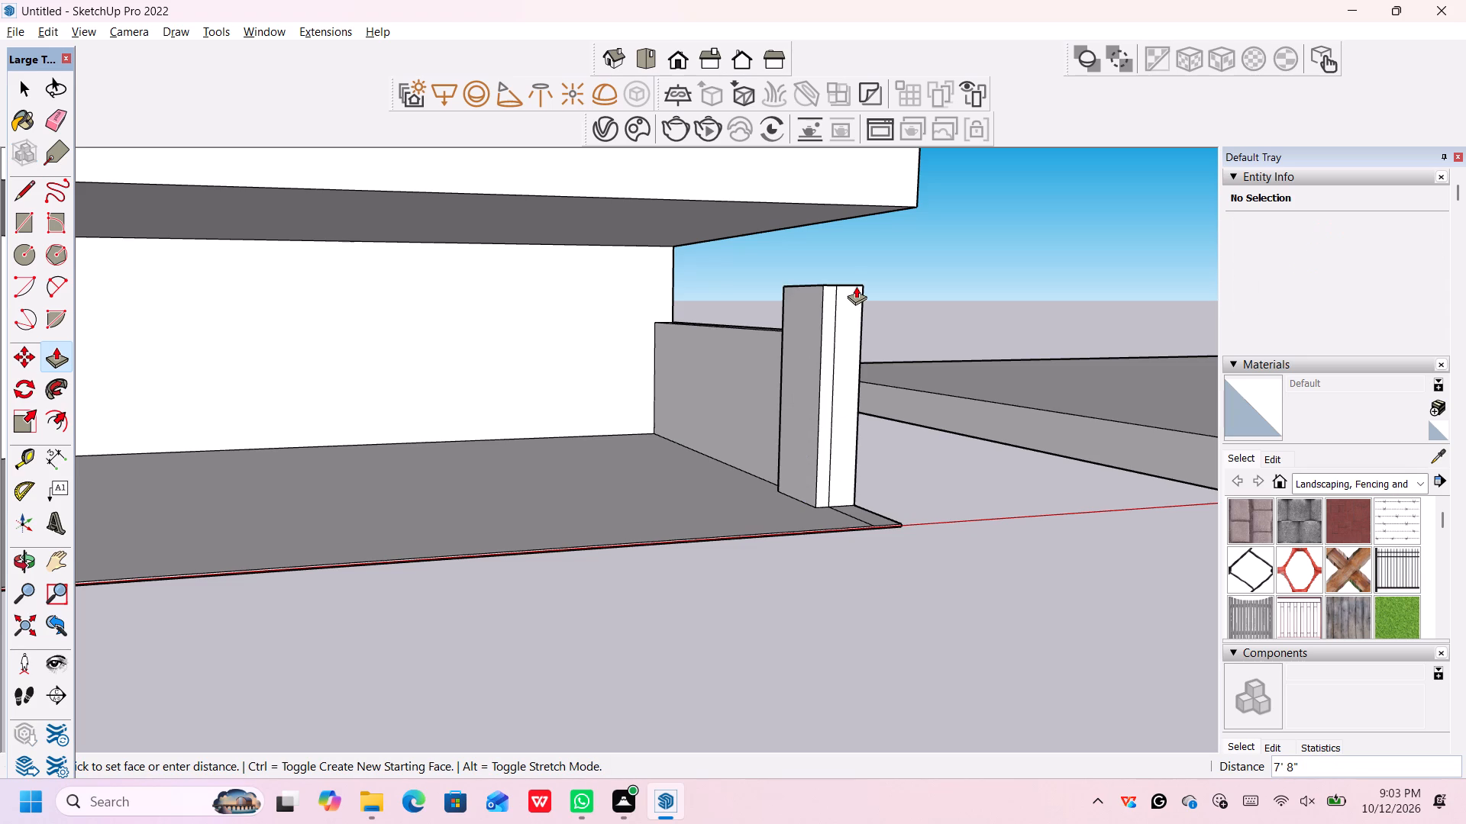
{"action": "middle_click_drag", "start_coordinate": [856, 288], "coordinate": [854, 352]}
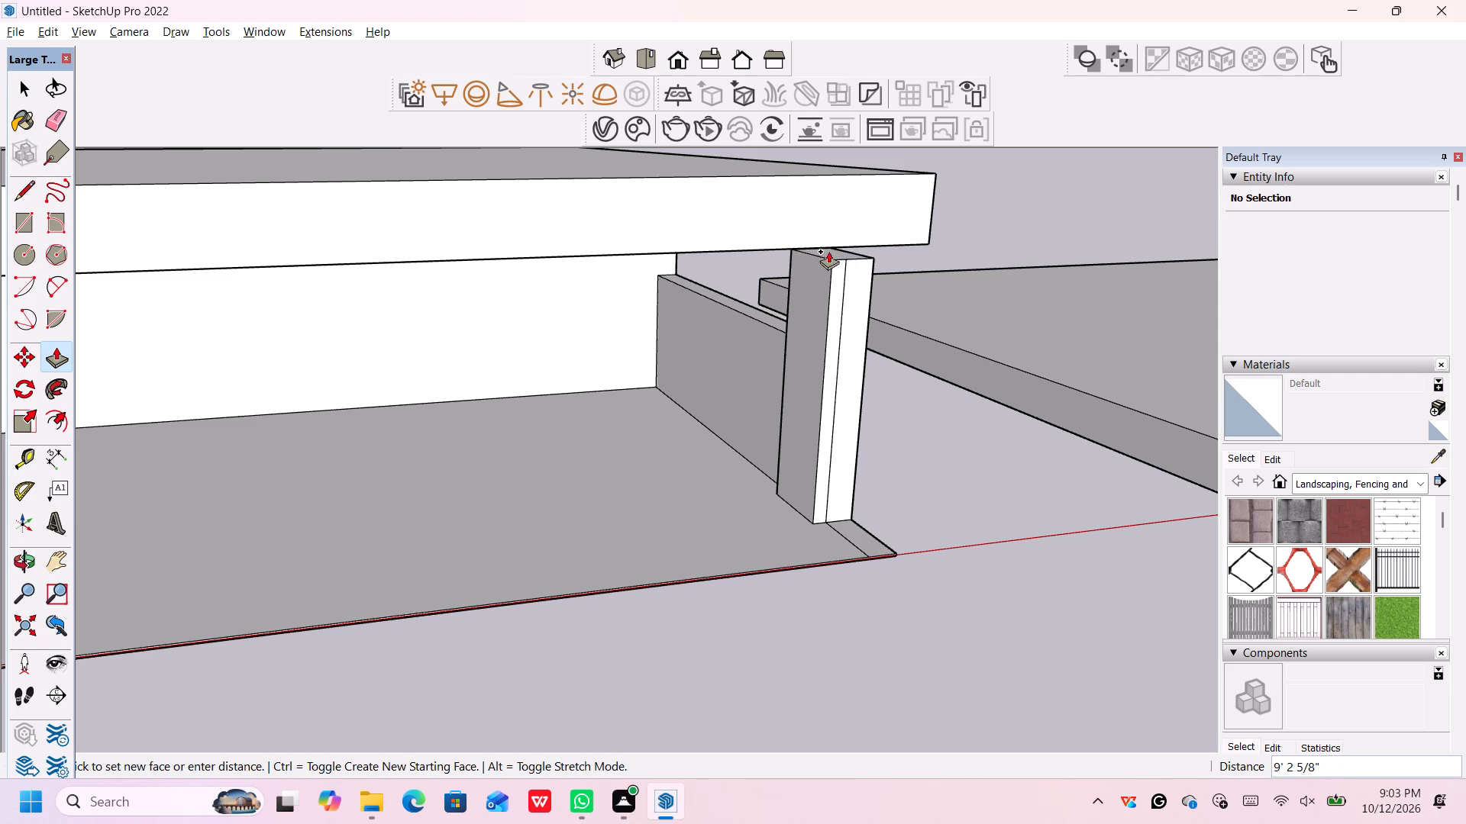
{"action": "scroll", "coordinate": [837, 236], "scroll_direction": "up", "scroll_amount": 2}
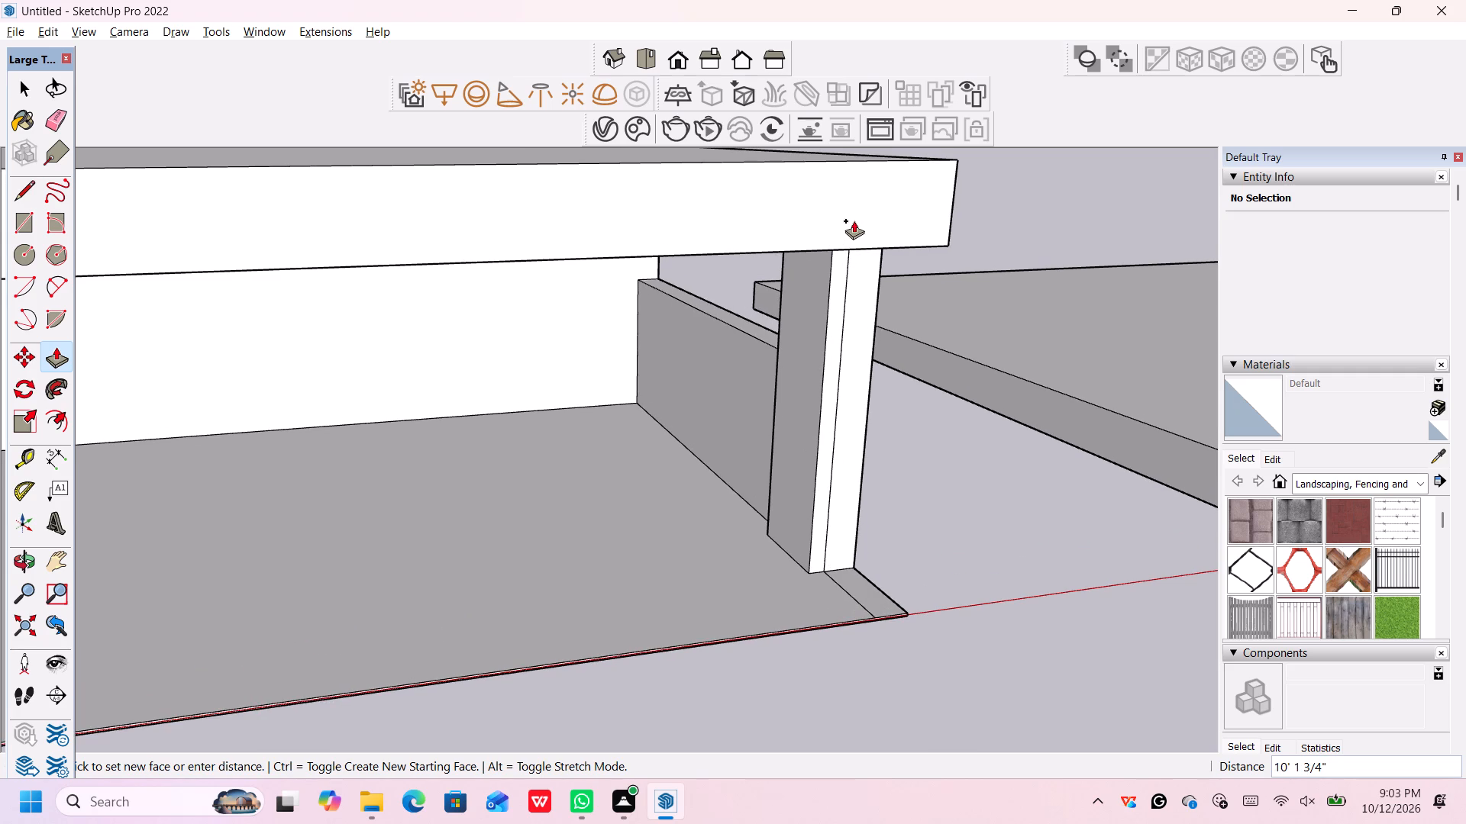
{"action": "scroll", "coordinate": [854, 220], "scroll_direction": "down", "scroll_amount": 2}
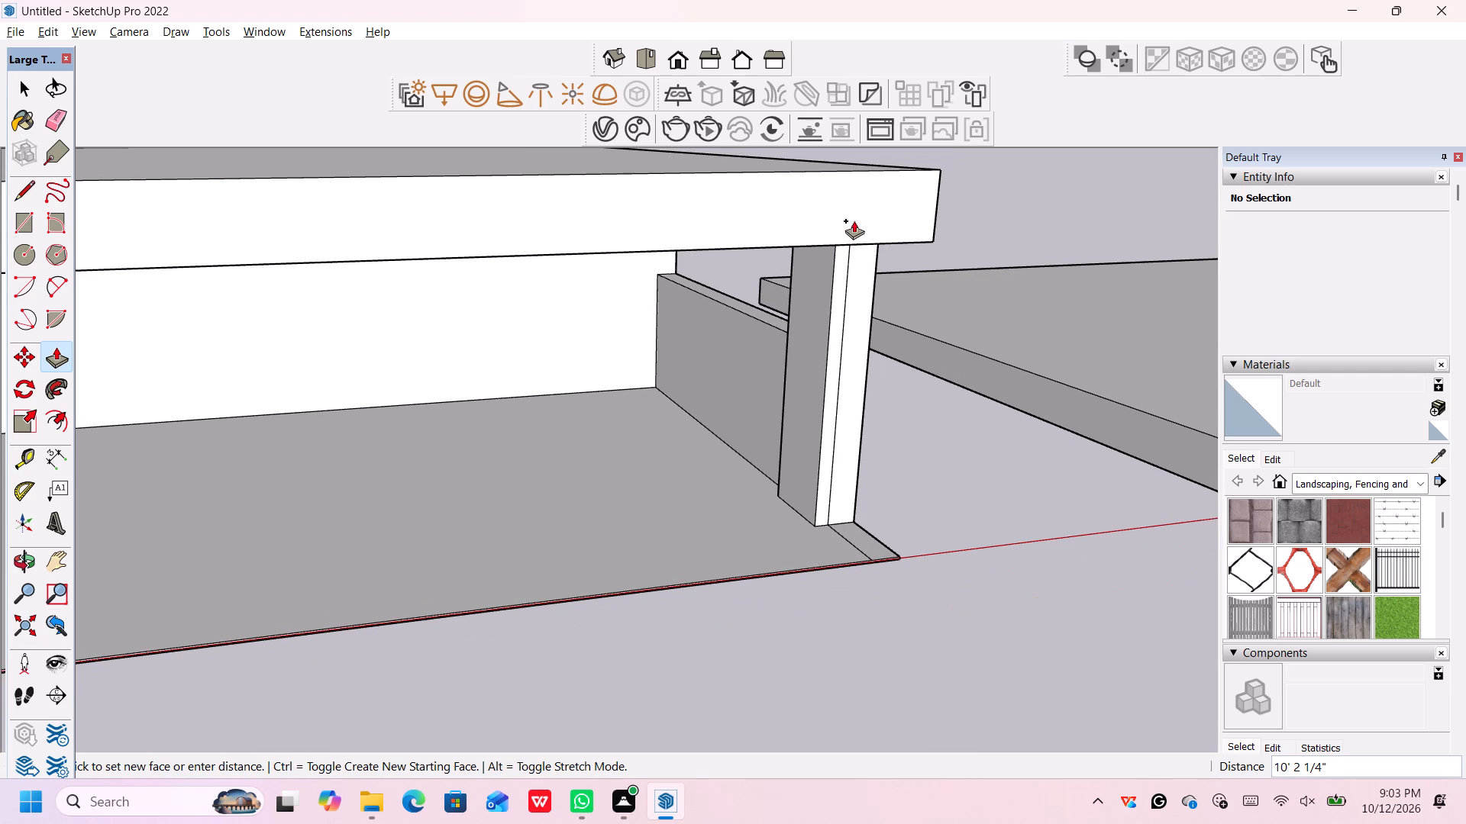
{"action": "scroll", "coordinate": [854, 221], "scroll_direction": "down", "scroll_amount": 4}
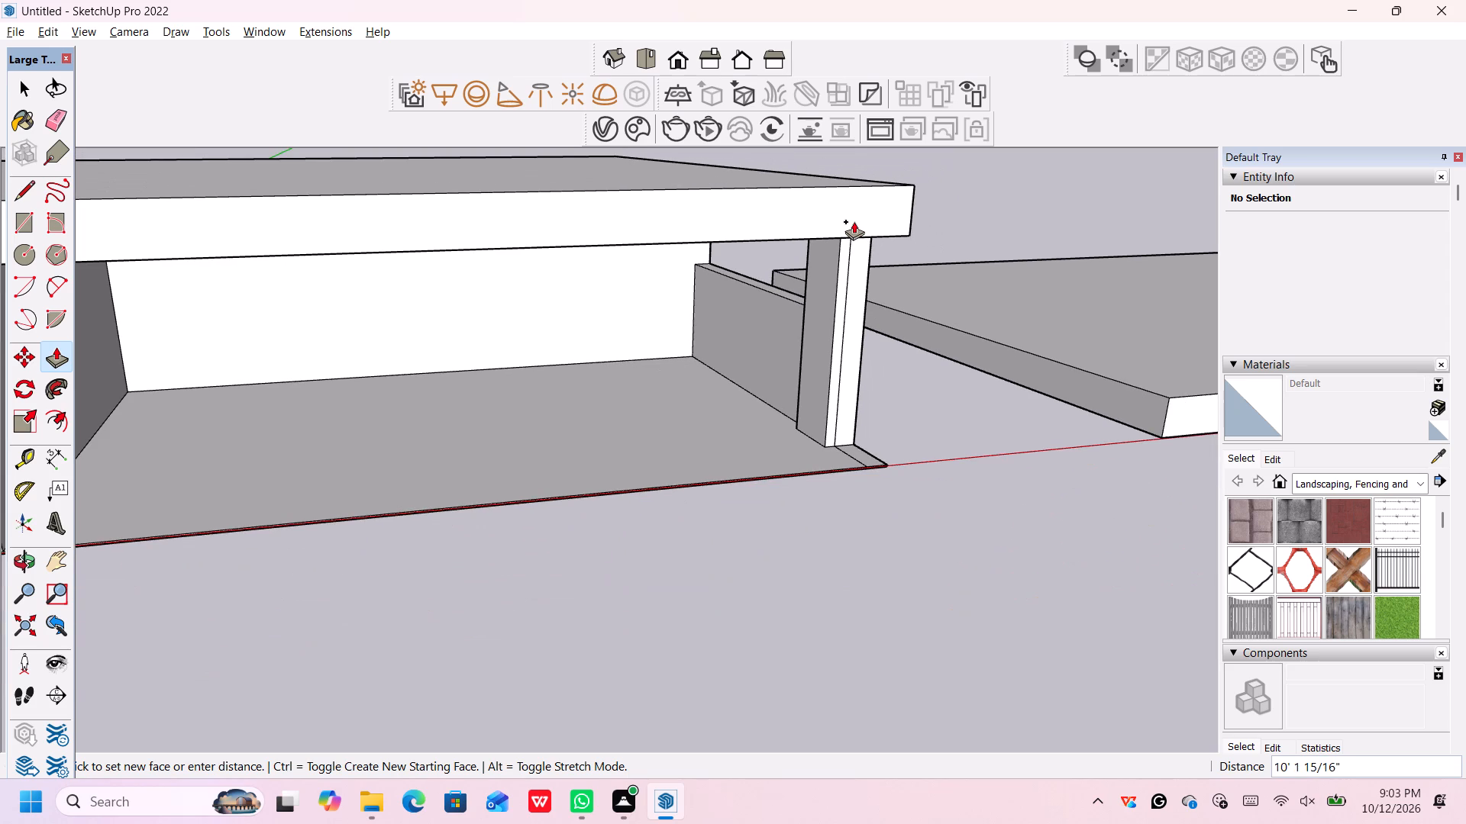
{"action": "left_click", "coordinate": [854, 220]}
Push/Pull the small floor strip in front of the porch's corner column up 6' as a side wall.
{"action": "middle_click_drag", "start_coordinate": [886, 431], "coordinate": [886, 426]}
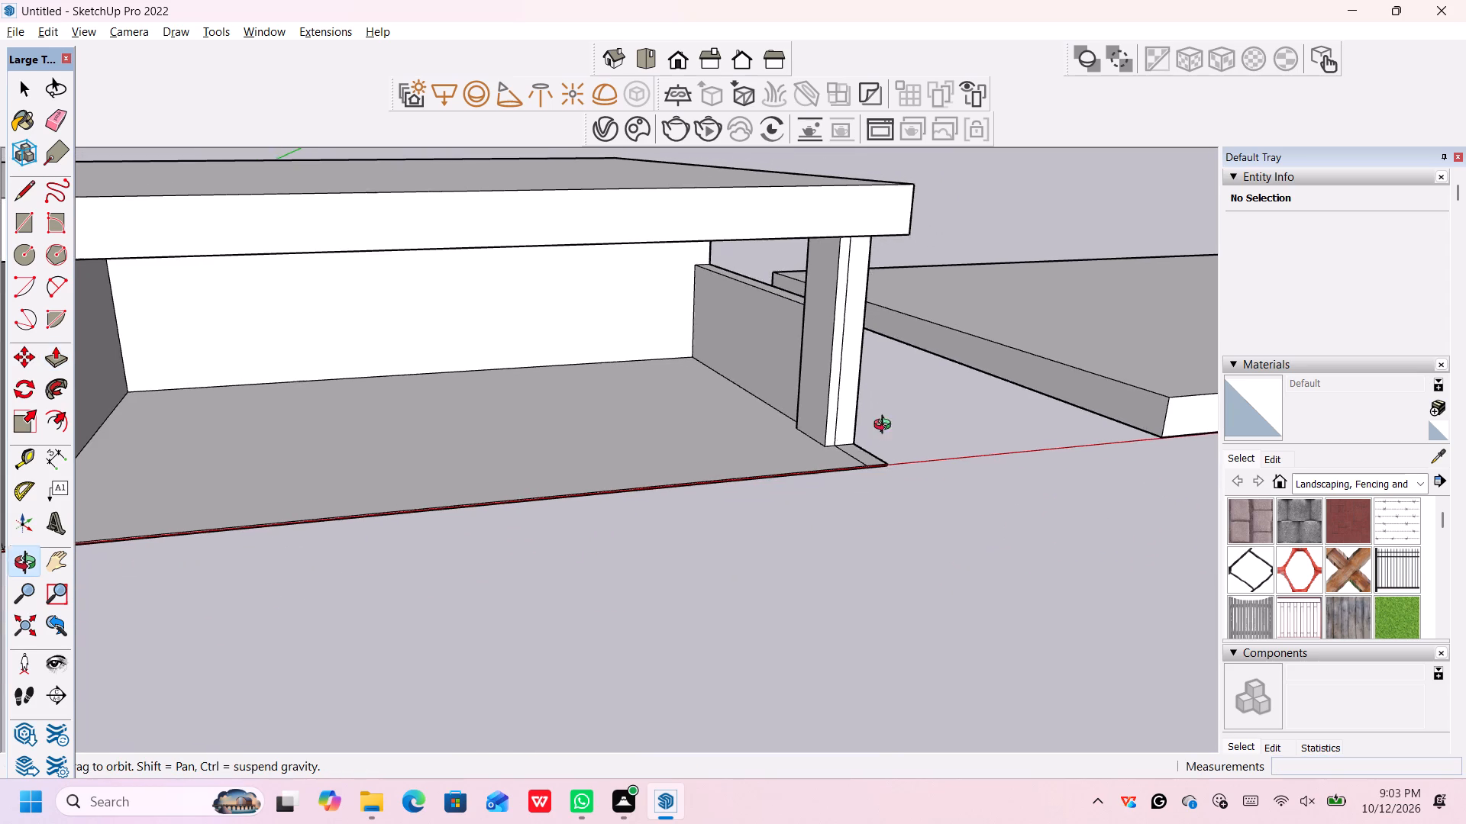
{"action": "middle_click_drag", "start_coordinate": [886, 426], "coordinate": [895, 454]}
{"action": "scroll", "coordinate": [866, 468], "scroll_direction": "up", "scroll_amount": 2}
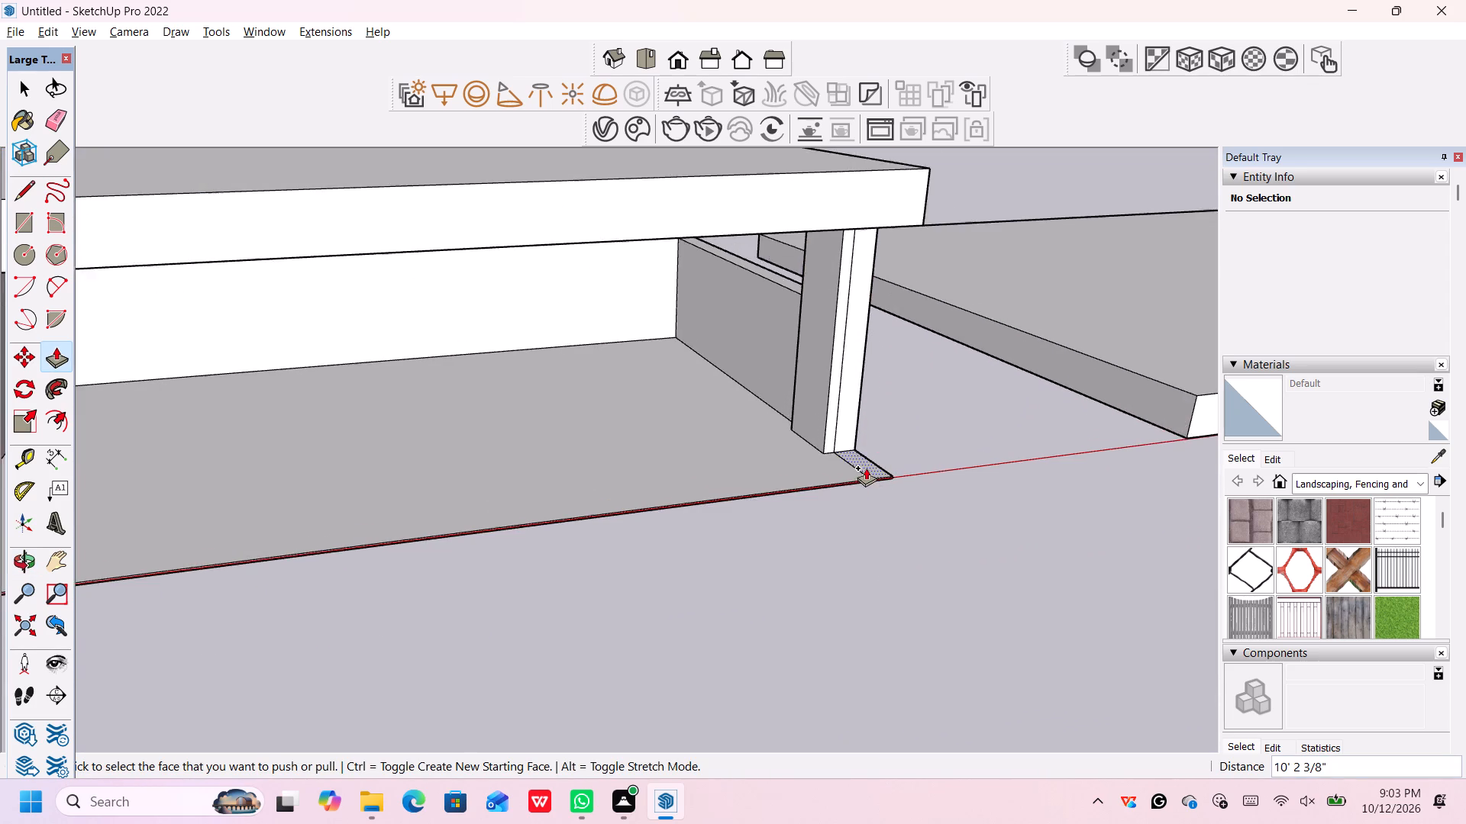
{"action": "scroll", "coordinate": [866, 468], "scroll_direction": "up", "scroll_amount": 2}
{"action": "left_click", "coordinate": [873, 466]}
{"action": "scroll", "coordinate": [881, 418], "scroll_direction": "down", "scroll_amount": 7}
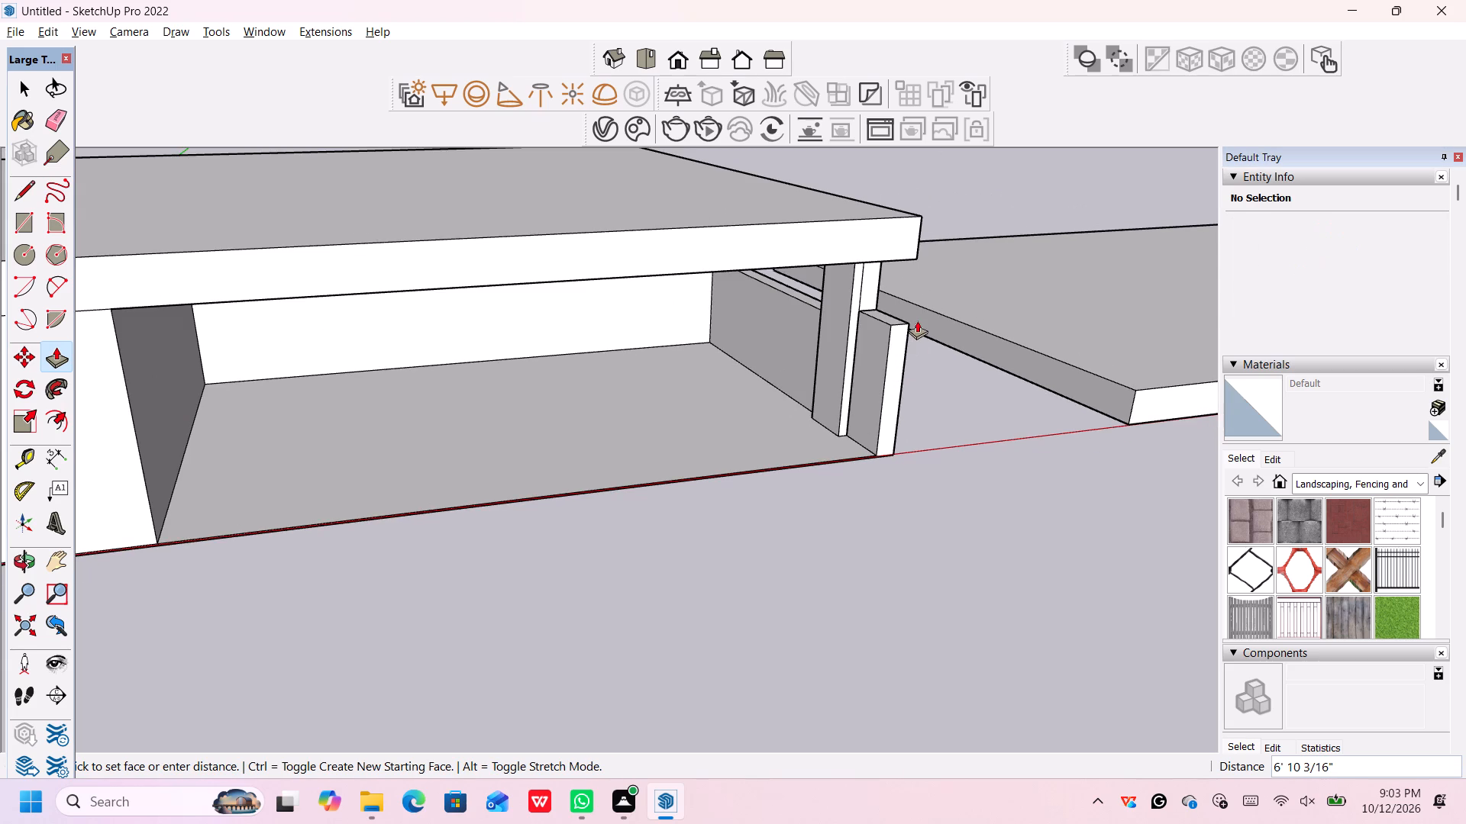
{"action": "type", "text": "6'"}
{"action": "key", "text": "Return"}
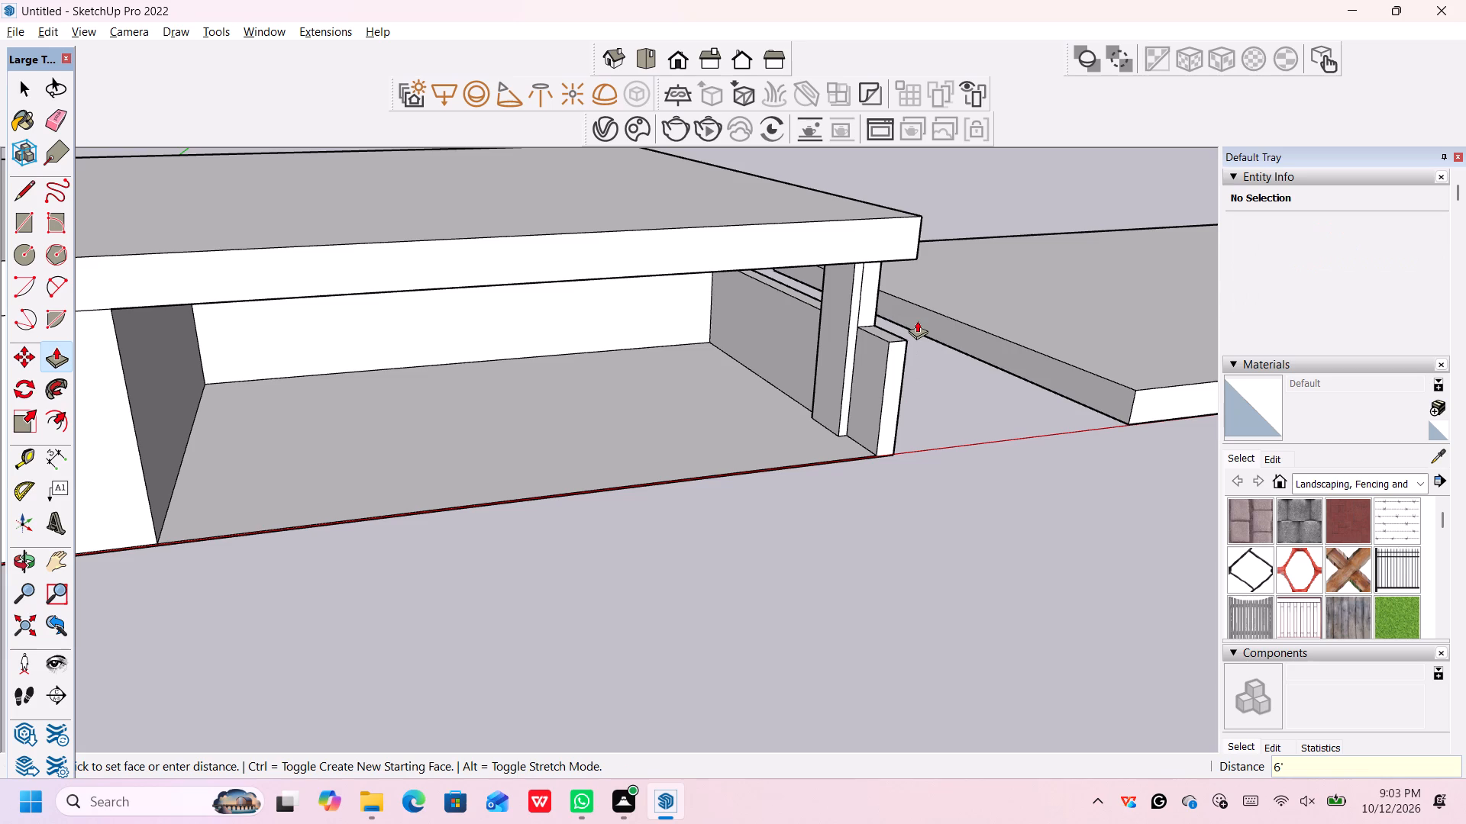
{"action": "scroll", "coordinate": [734, 468], "scroll_direction": "down", "scroll_amount": 3}
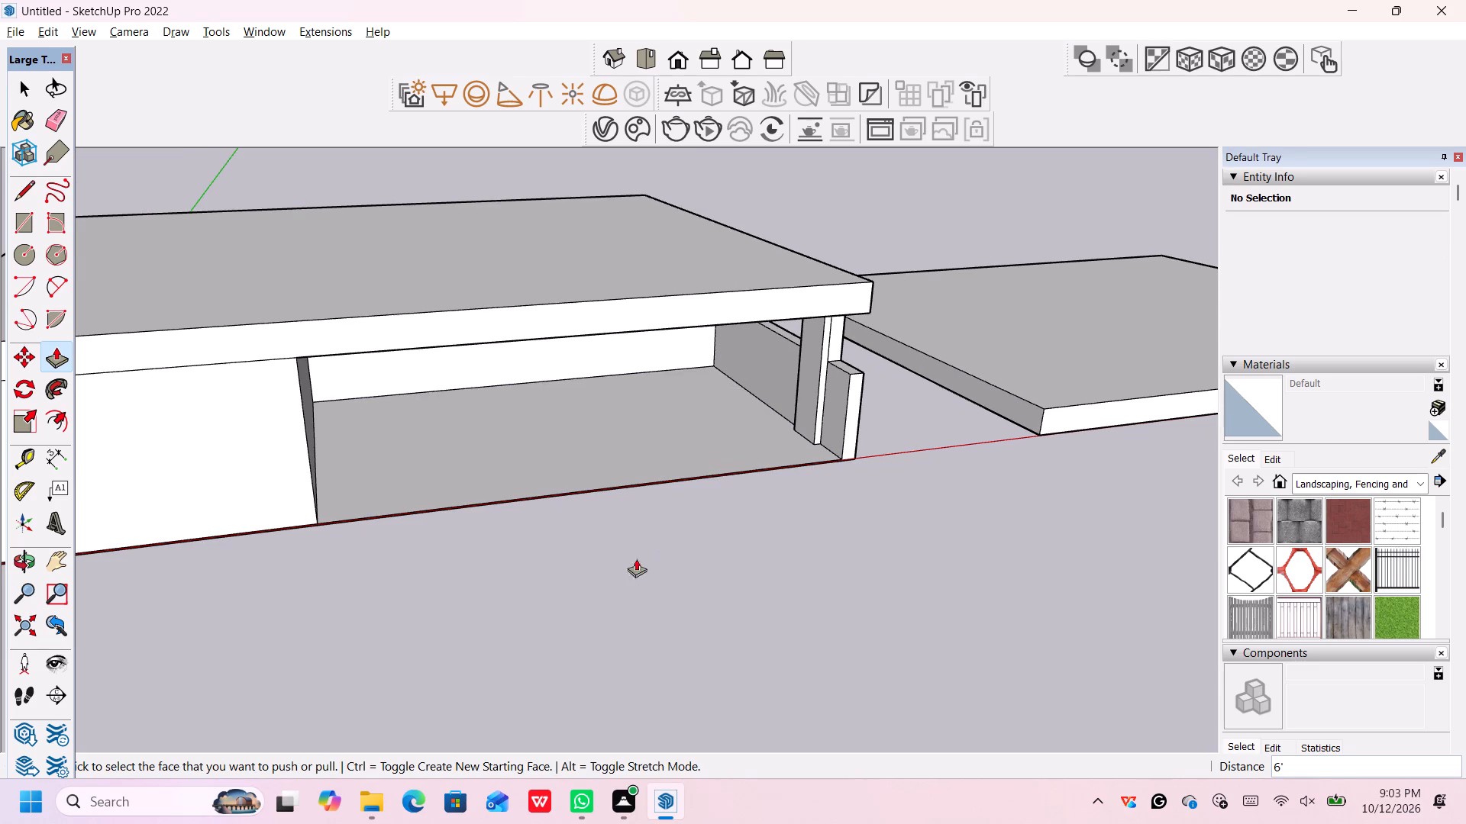
{"action": "scroll", "coordinate": [569, 573], "scroll_direction": "down", "scroll_amount": 5}
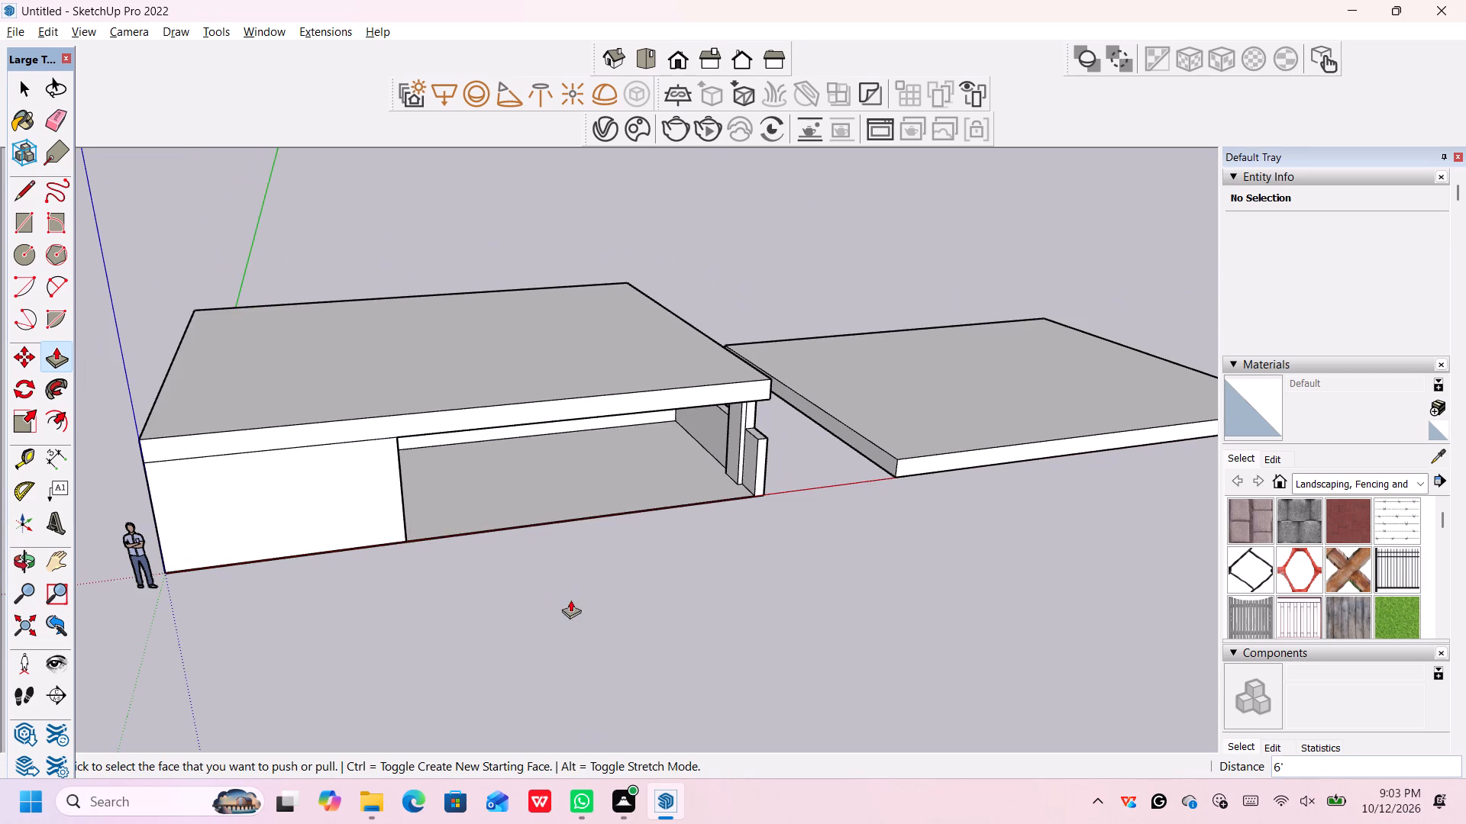
{"action": "middle_click_drag", "start_coordinate": [570, 600], "coordinate": [572, 502]}
{"action": "scroll", "coordinate": [572, 520], "scroll_direction": "up", "scroll_amount": 2}
{"action": "scroll", "coordinate": [572, 520], "scroll_direction": "down", "scroll_amount": 2}
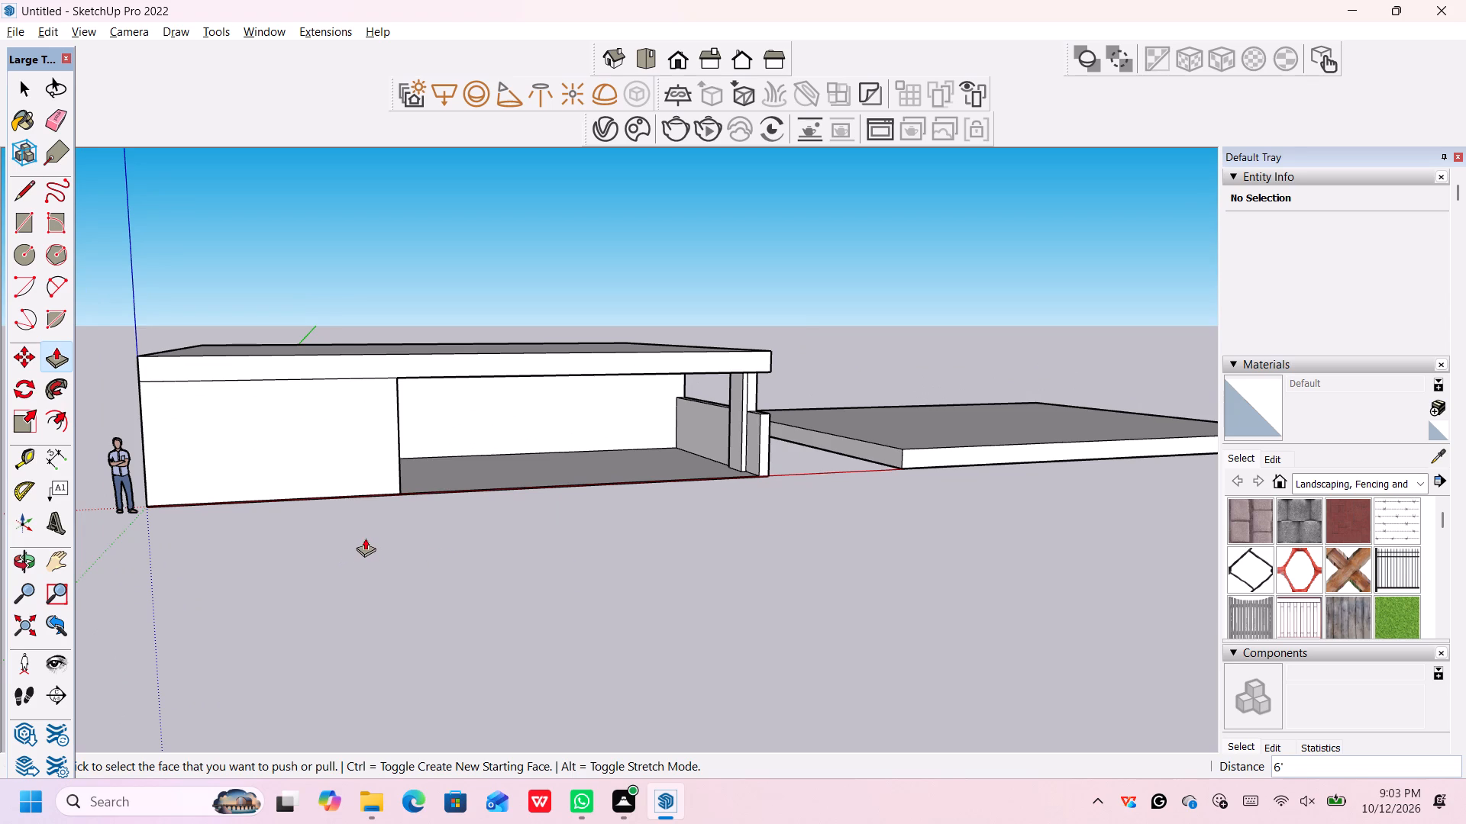
{"action": "key", "text": "space"}
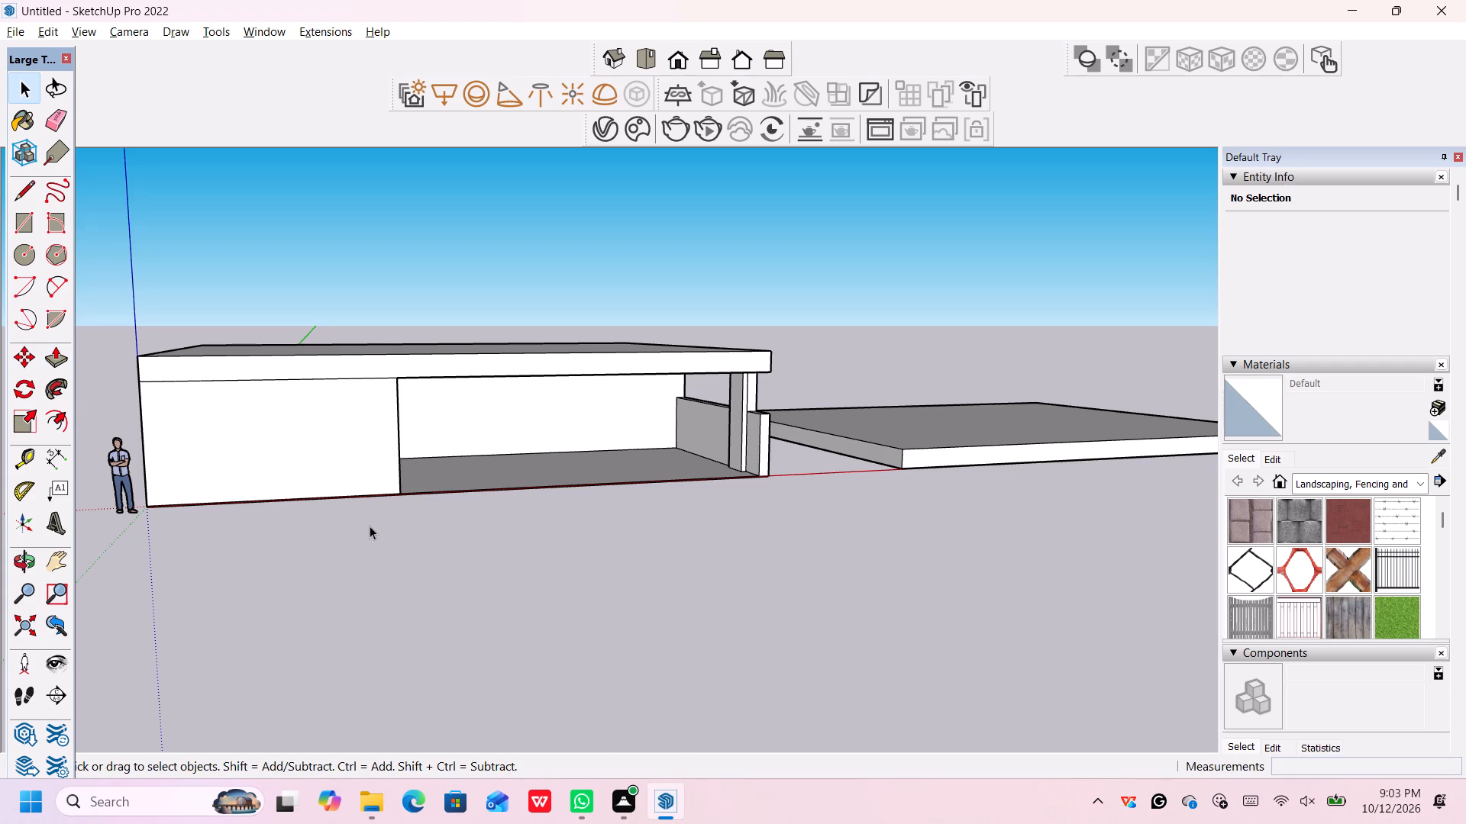
Draw a 2' vertical line across the roof slab's front face, from the front wall's upper porch-side corner to the slab's top edge.
{"action": "middle_click_drag", "start_coordinate": [370, 526], "coordinate": [551, 642]}
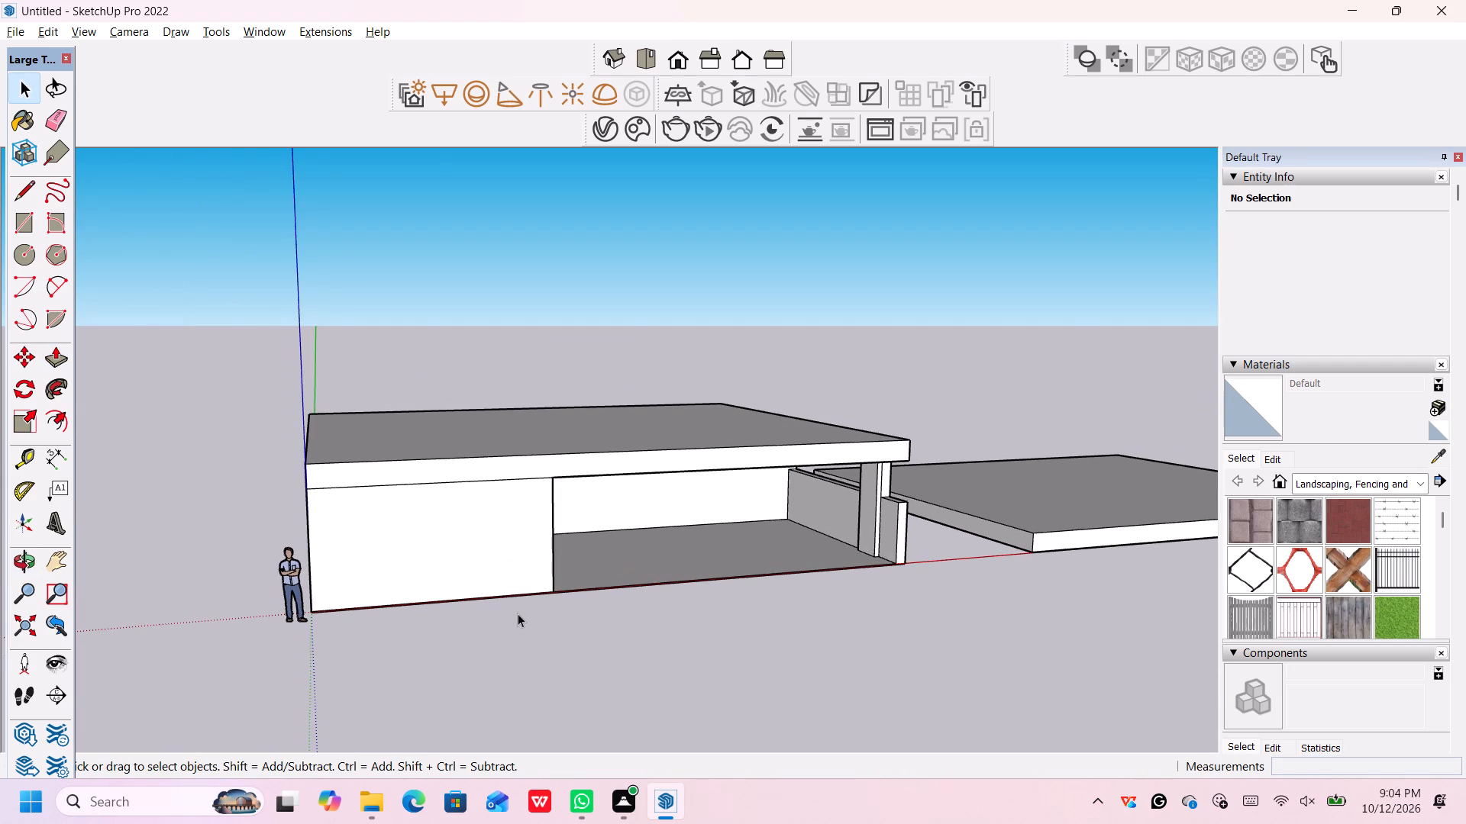
{"action": "scroll", "coordinate": [518, 613], "scroll_direction": "up", "scroll_amount": 1}
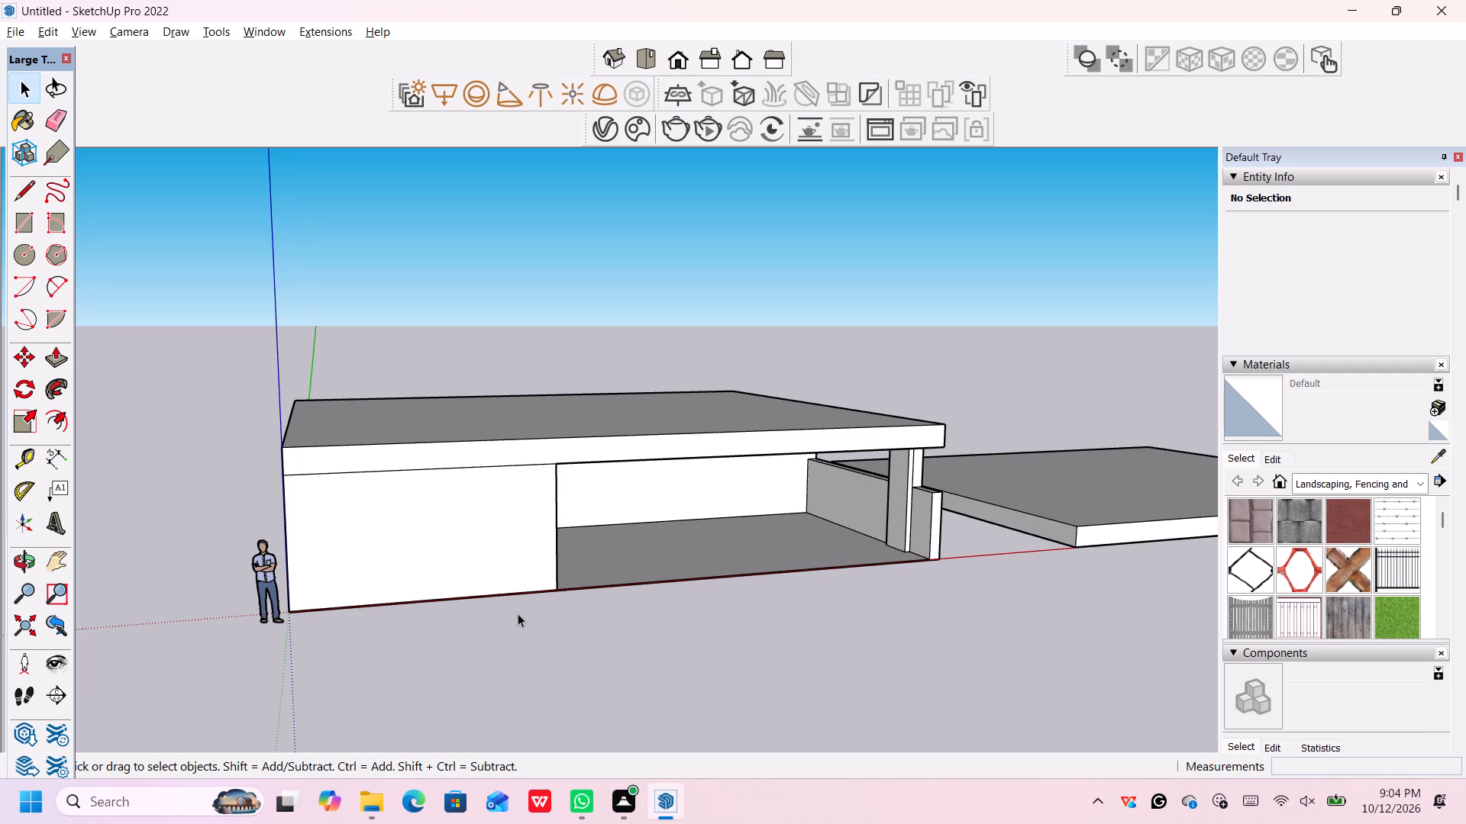
{"action": "key", "text": "l"}
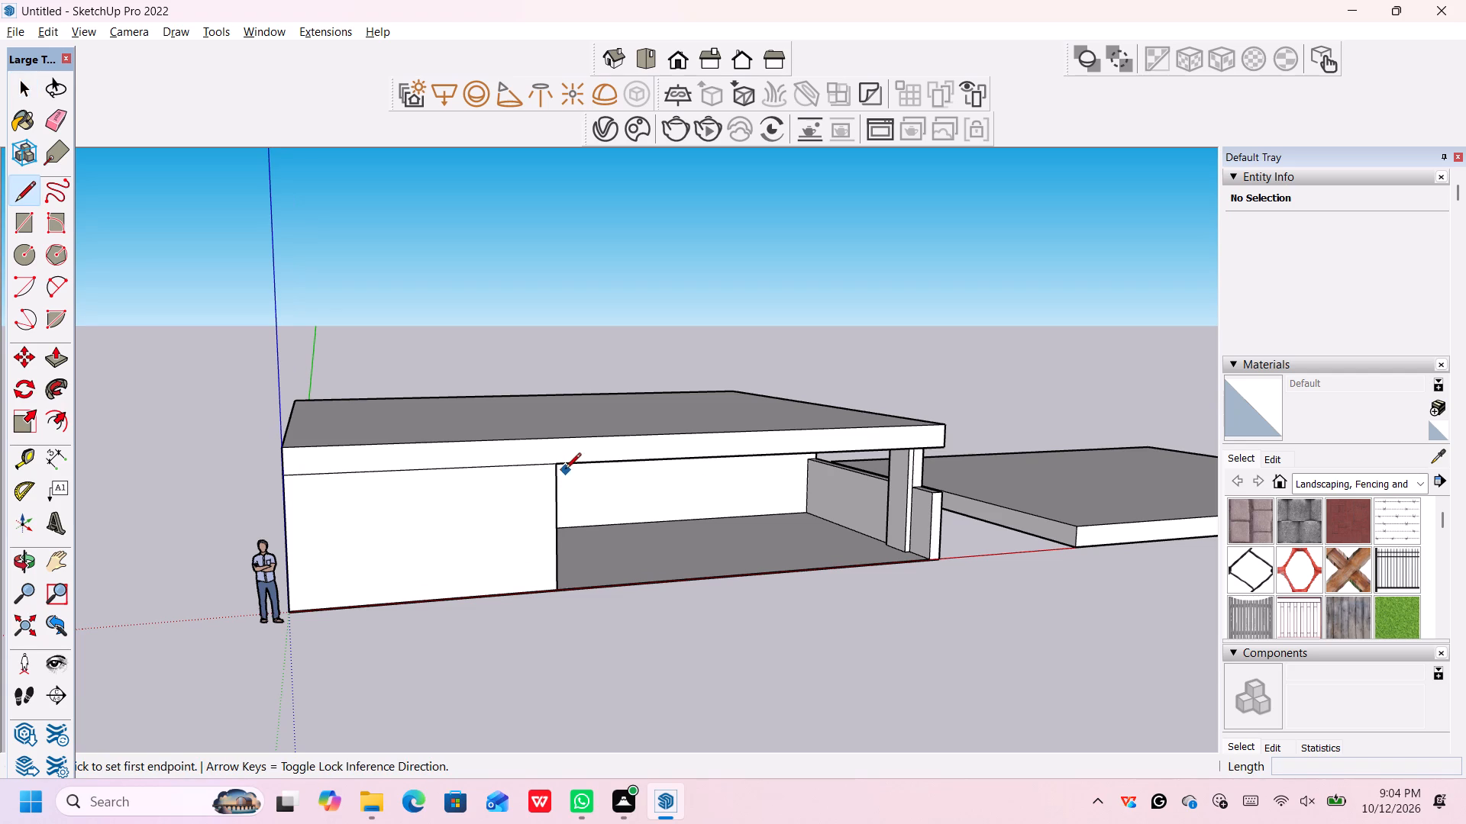
{"action": "left_click", "coordinate": [557, 465]}
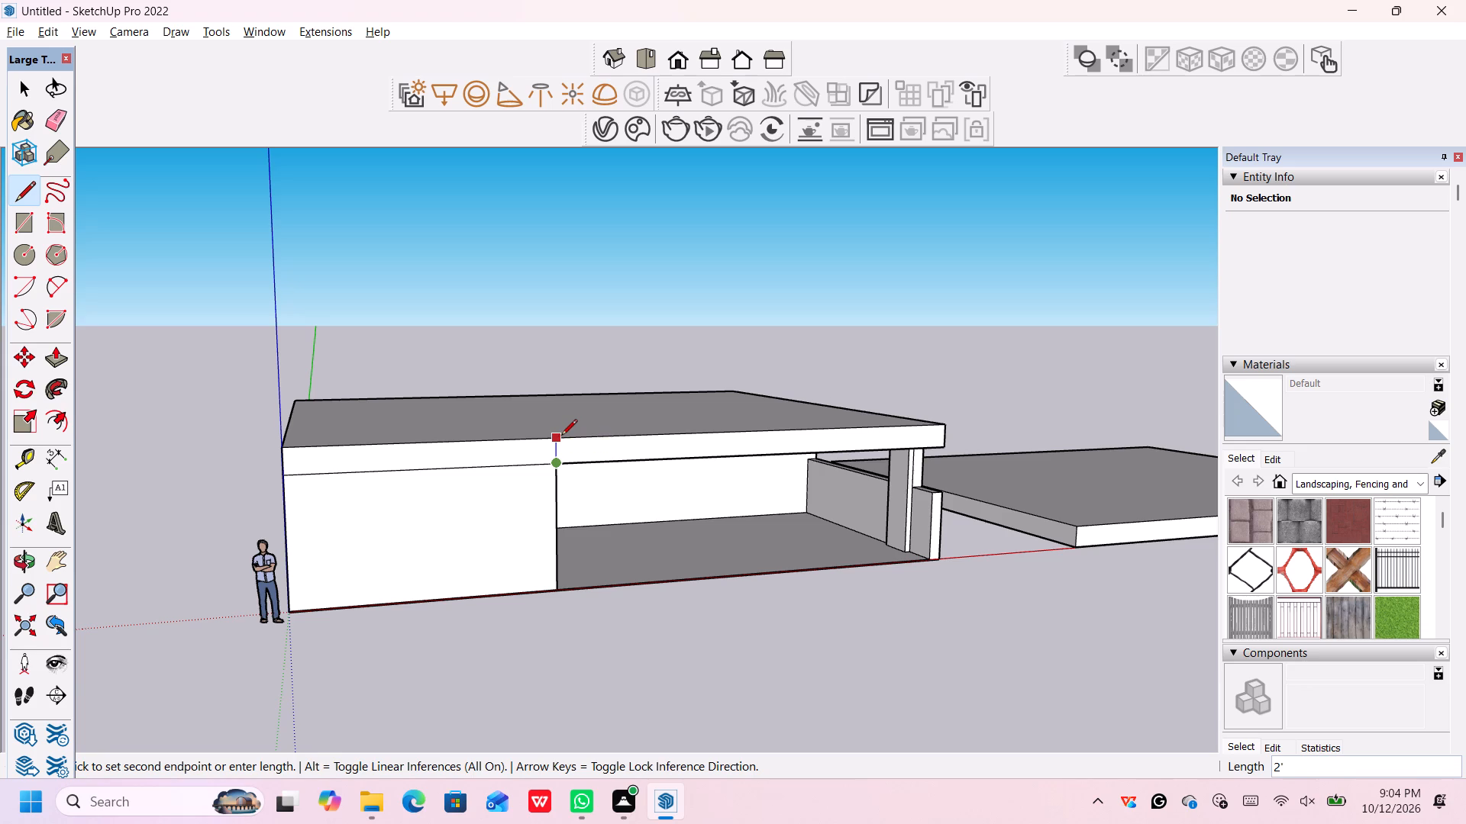
{"action": "left_click", "coordinate": [561, 436]}
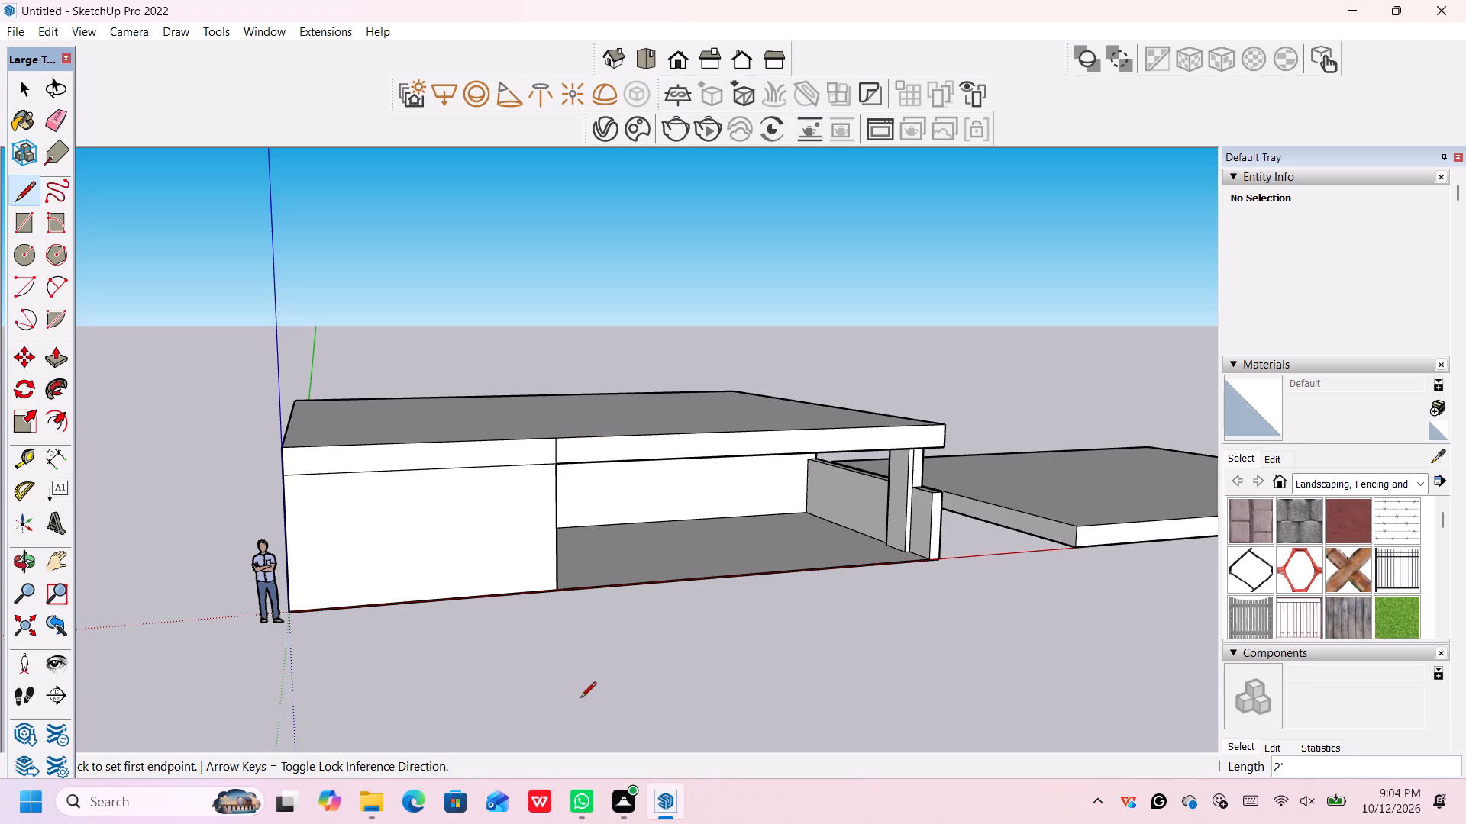
{"action": "middle_click_drag", "start_coordinate": [586, 687], "coordinate": [547, 698]}
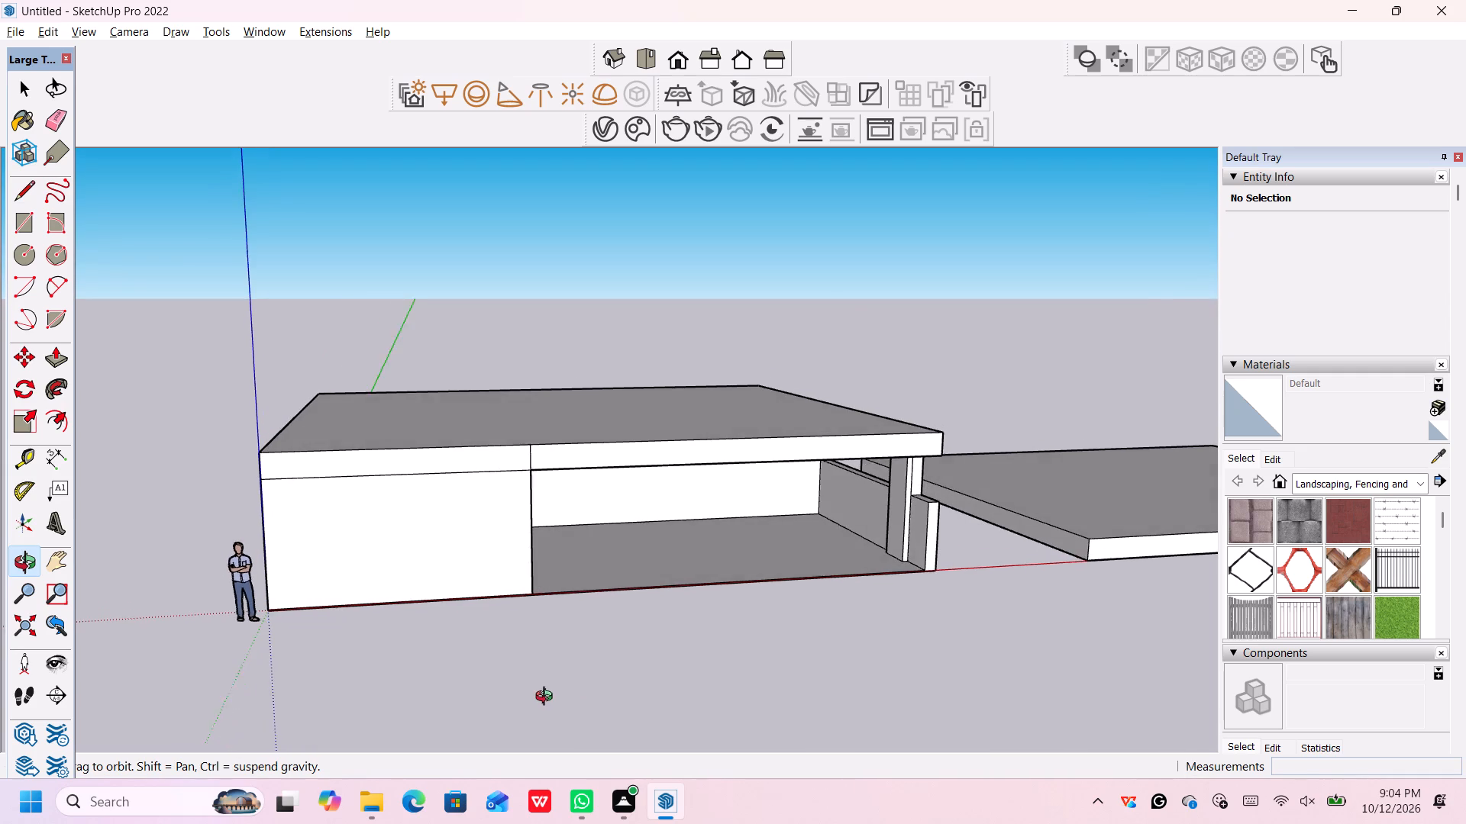
{"action": "middle_click_drag", "start_coordinate": [547, 698], "coordinate": [544, 701]}
{"action": "key", "text": "space"}
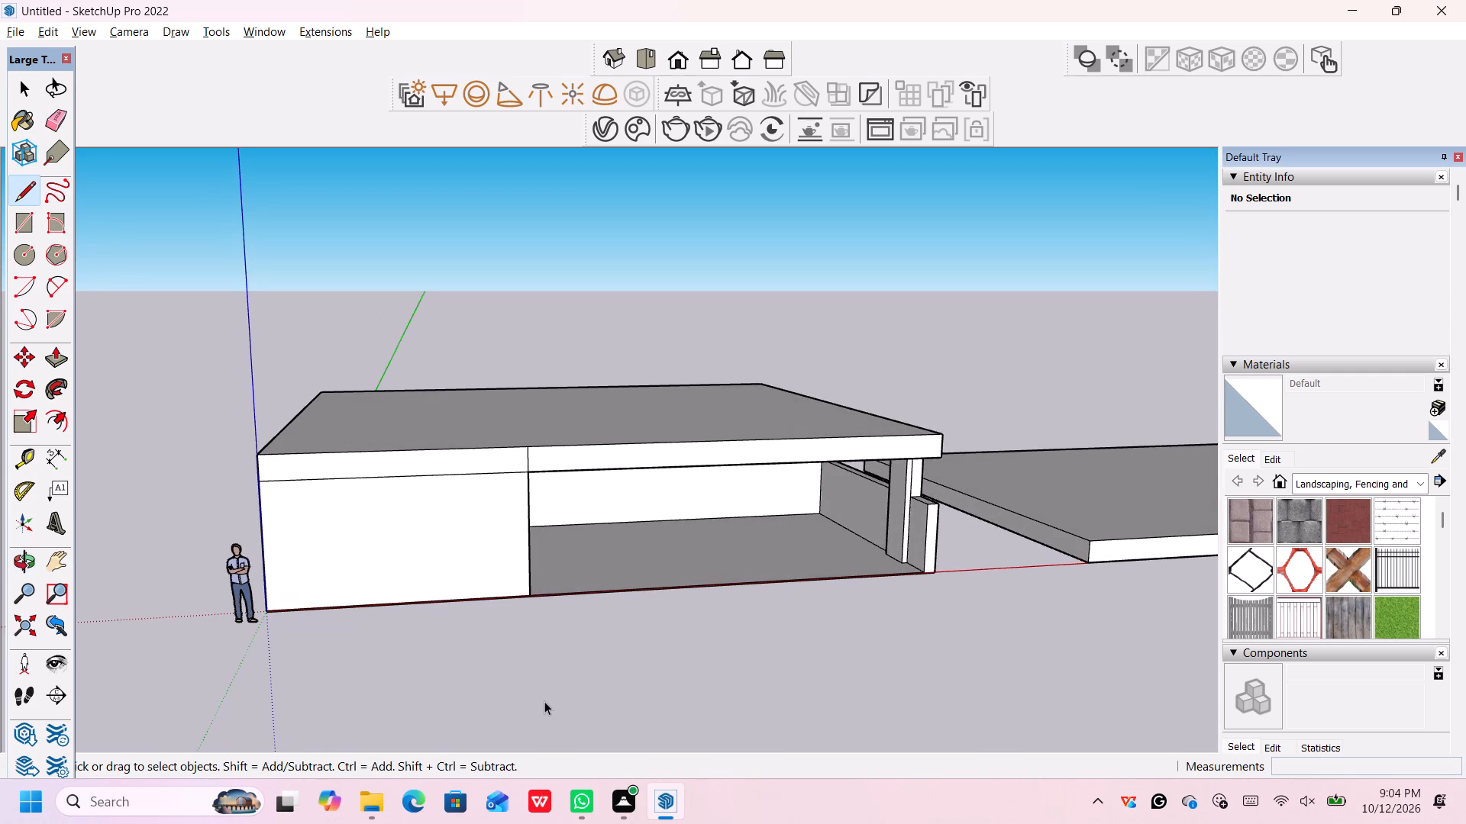
Erase the horizontal edge between the front wall and the roof slab face above it.
{"action": "middle_click_drag", "start_coordinate": [467, 640], "coordinate": [496, 645]}
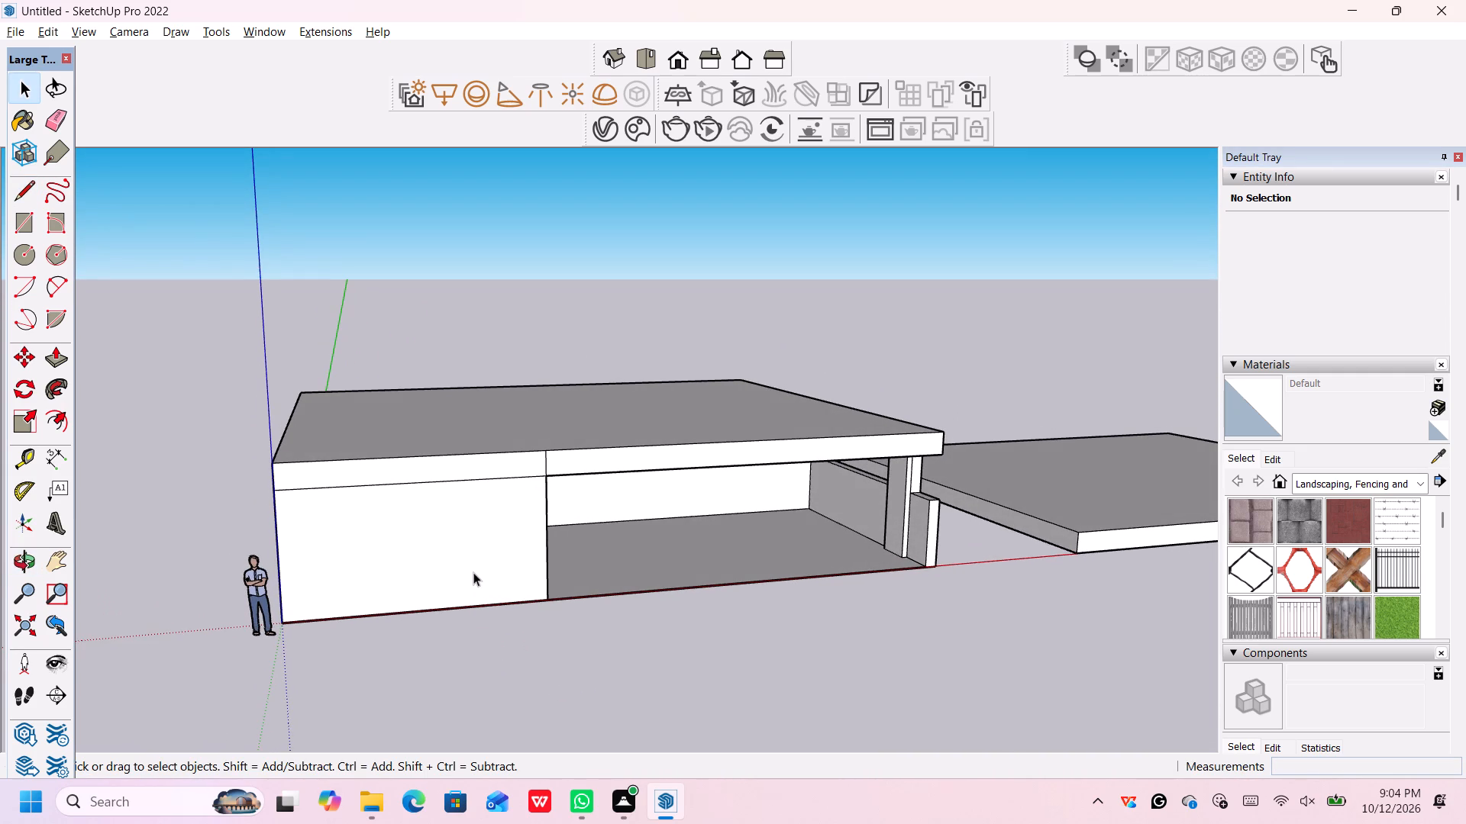
{"action": "key", "text": "e"}
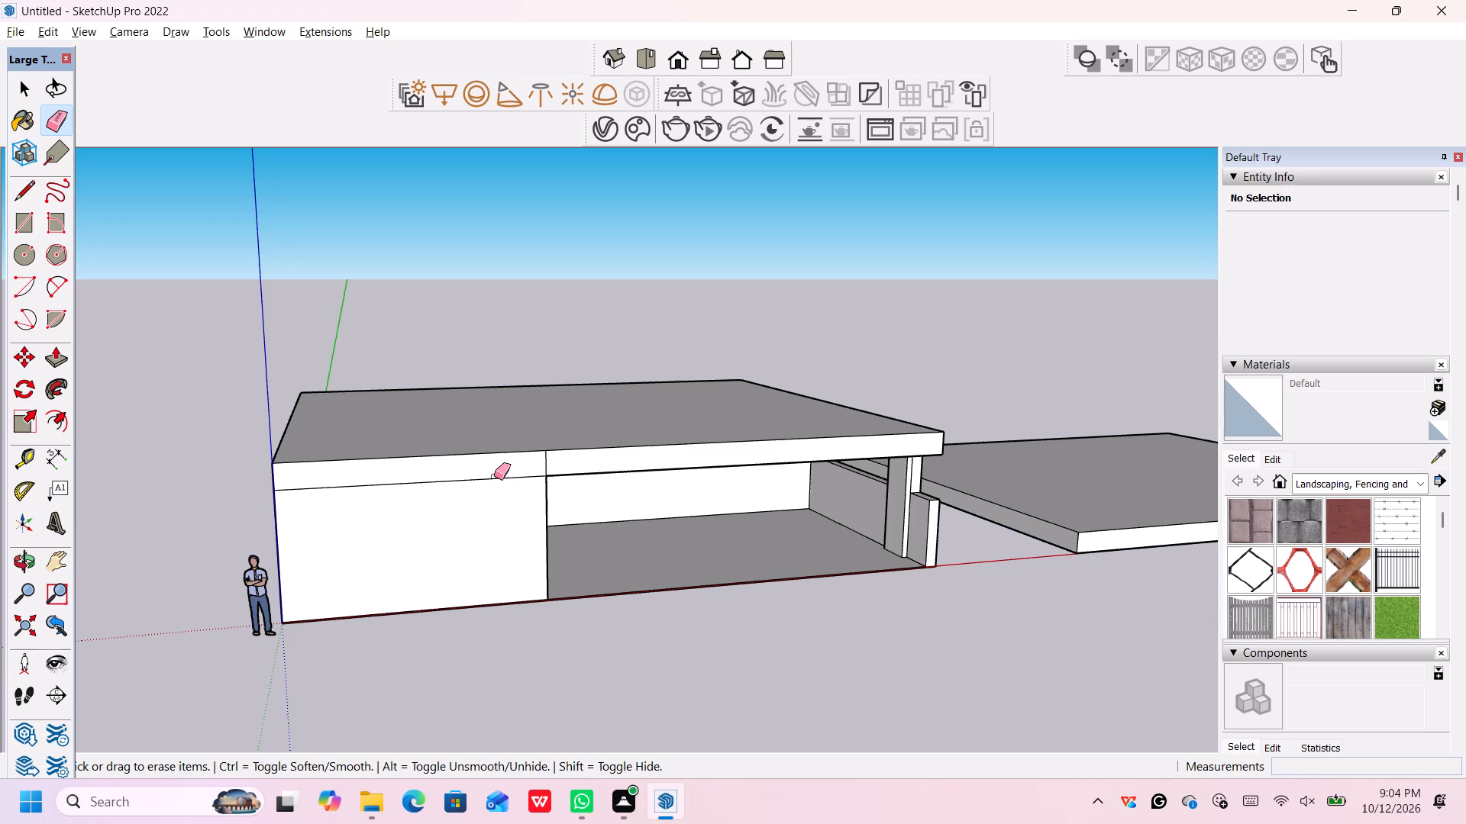
{"action": "left_click", "coordinate": [496, 478]}
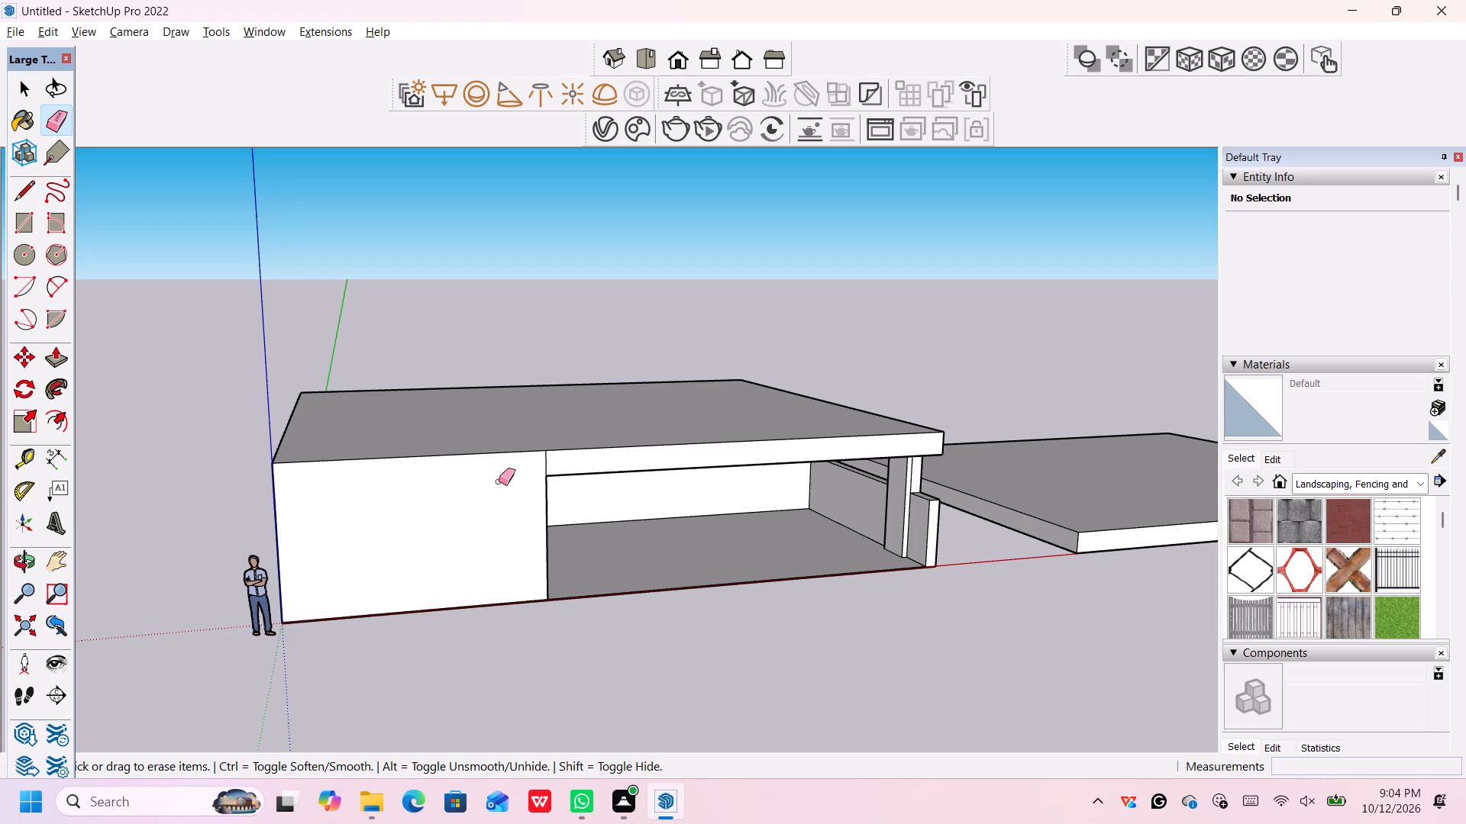
{"action": "key", "text": "space"}
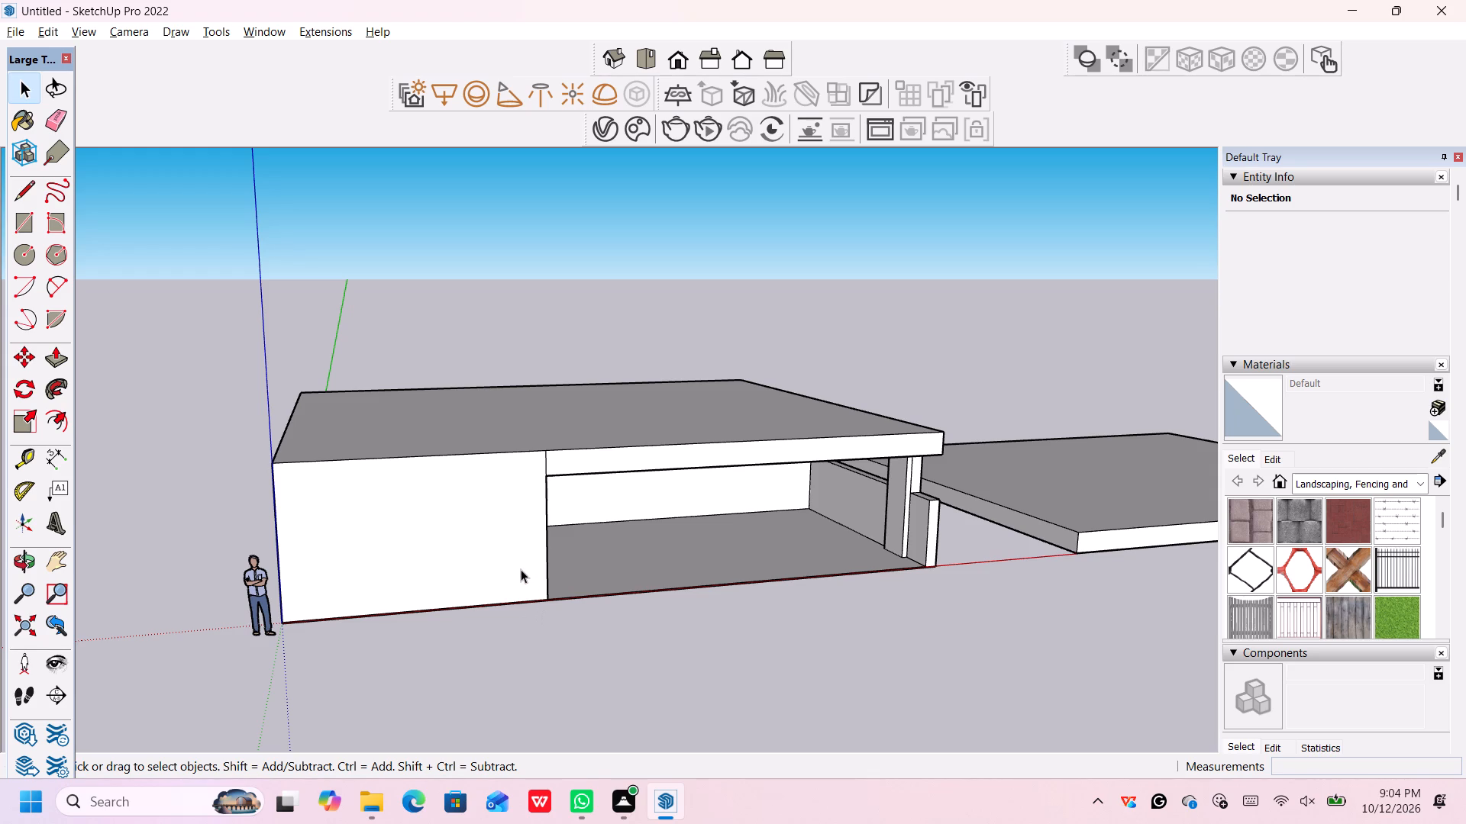
Push/Pull the merged front wall face beside the porch inward 5'.
{"action": "key", "text": "p"}
{"action": "left_click", "coordinate": [505, 523]}
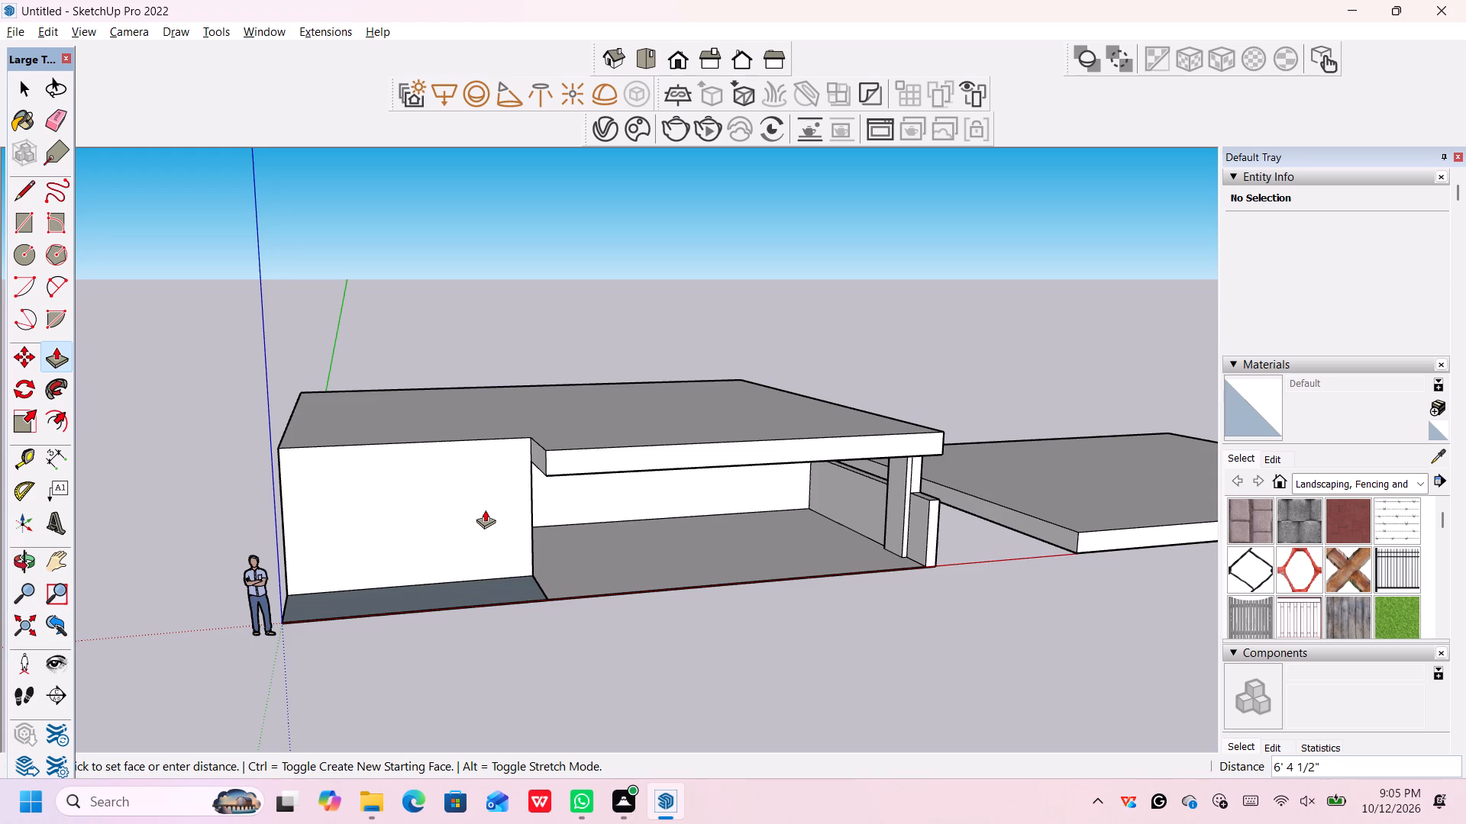
{"action": "type", "text": "5'"}
{"action": "key", "text": "Return"}
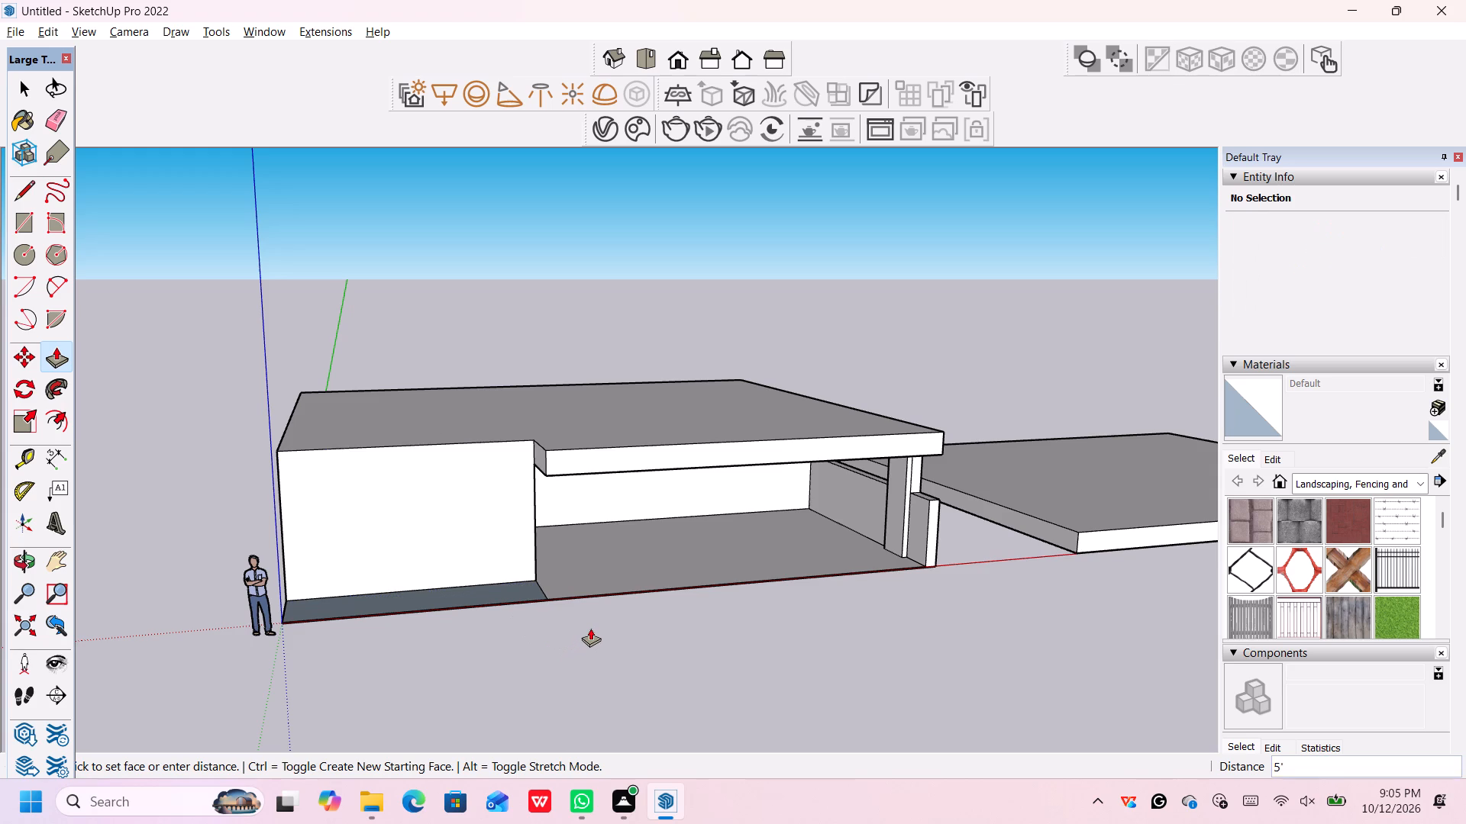
Push/Pull the exposed floor strip in front of the recessed wall up about 1 1/8" to the porch floor level.
{"action": "middle_click_drag", "start_coordinate": [569, 630], "coordinate": [567, 660]}
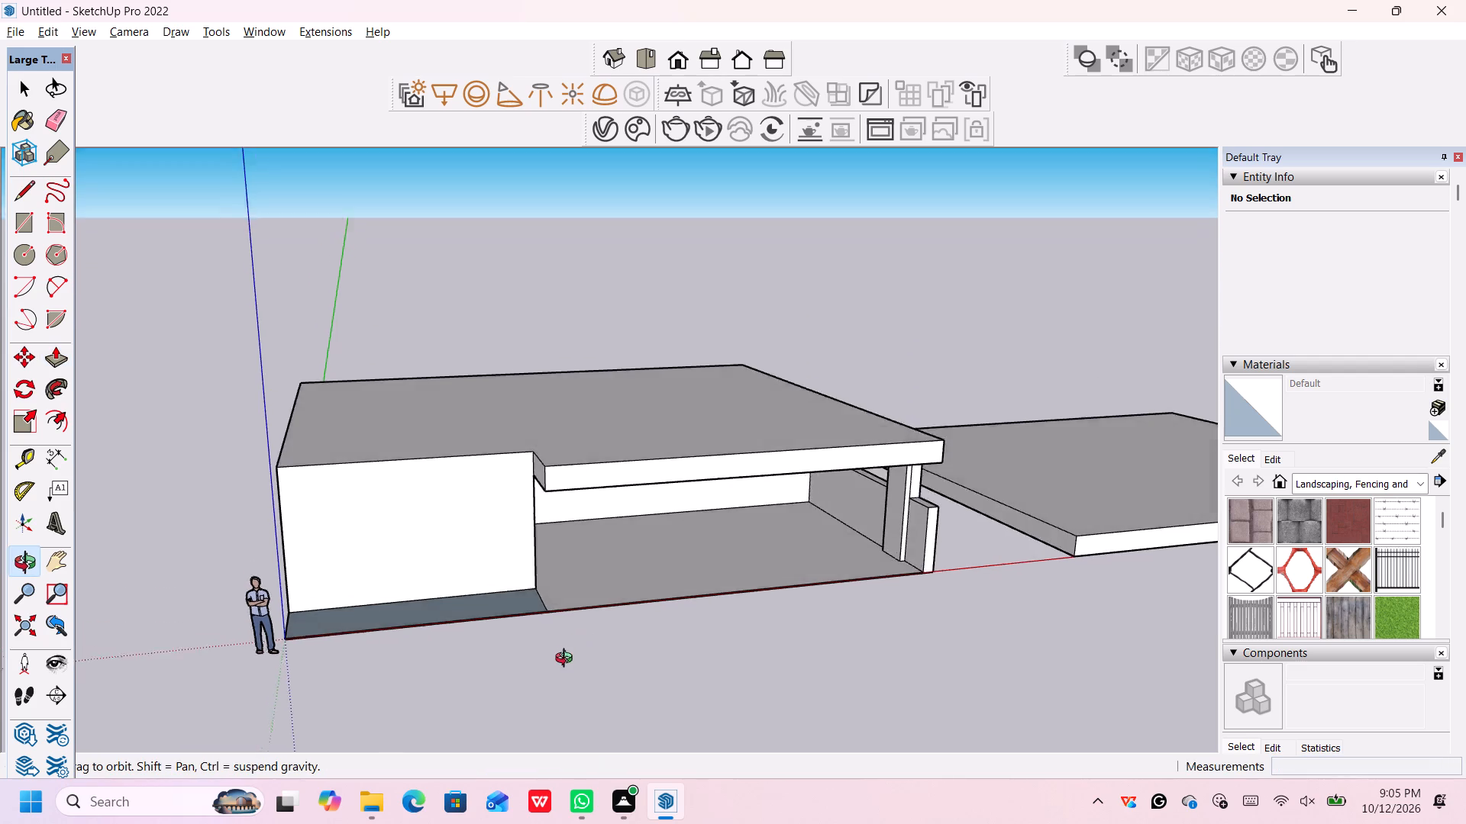
{"action": "middle_click_drag", "start_coordinate": [567, 660], "coordinate": [573, 748]}
{"action": "left_click", "coordinate": [485, 632]}
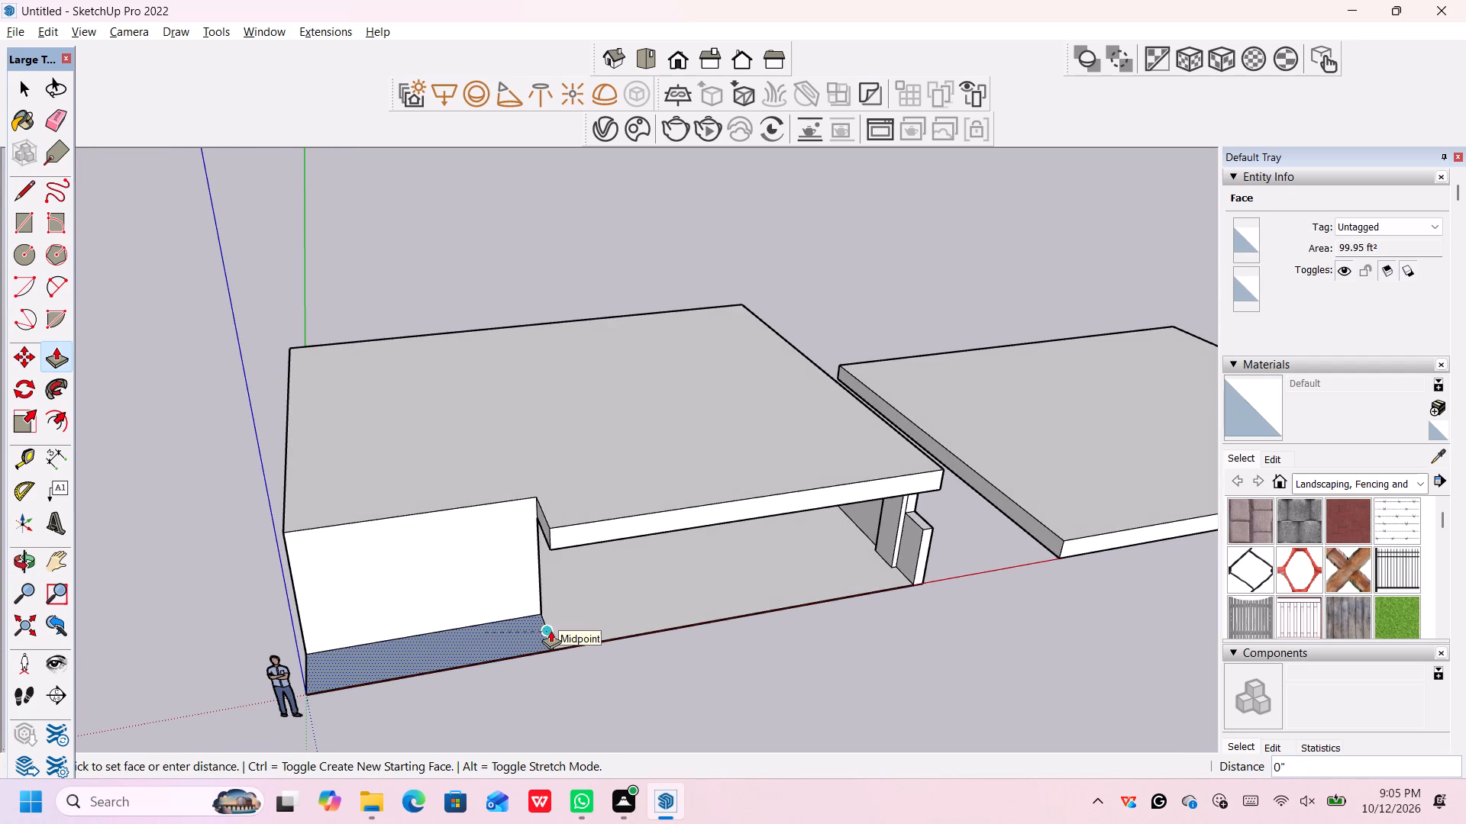
{"action": "left_click", "coordinate": [553, 630]}
{"action": "scroll", "coordinate": [567, 681], "scroll_direction": "down", "scroll_amount": 4}
{"action": "middle_click_drag", "start_coordinate": [560, 691], "coordinate": [560, 681]}
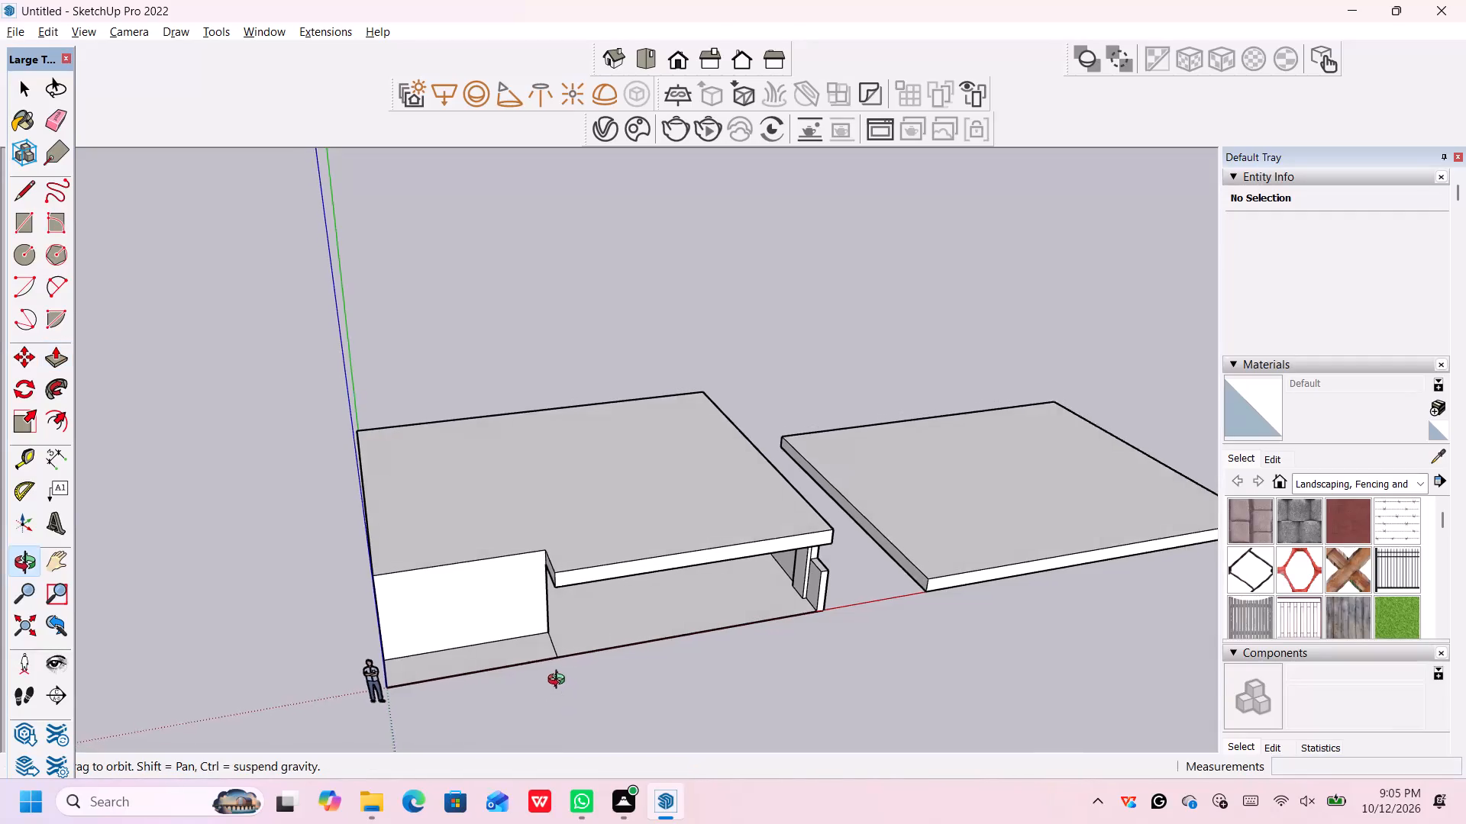
{"action": "middle_click_drag", "start_coordinate": [560, 681], "coordinate": [557, 668]}
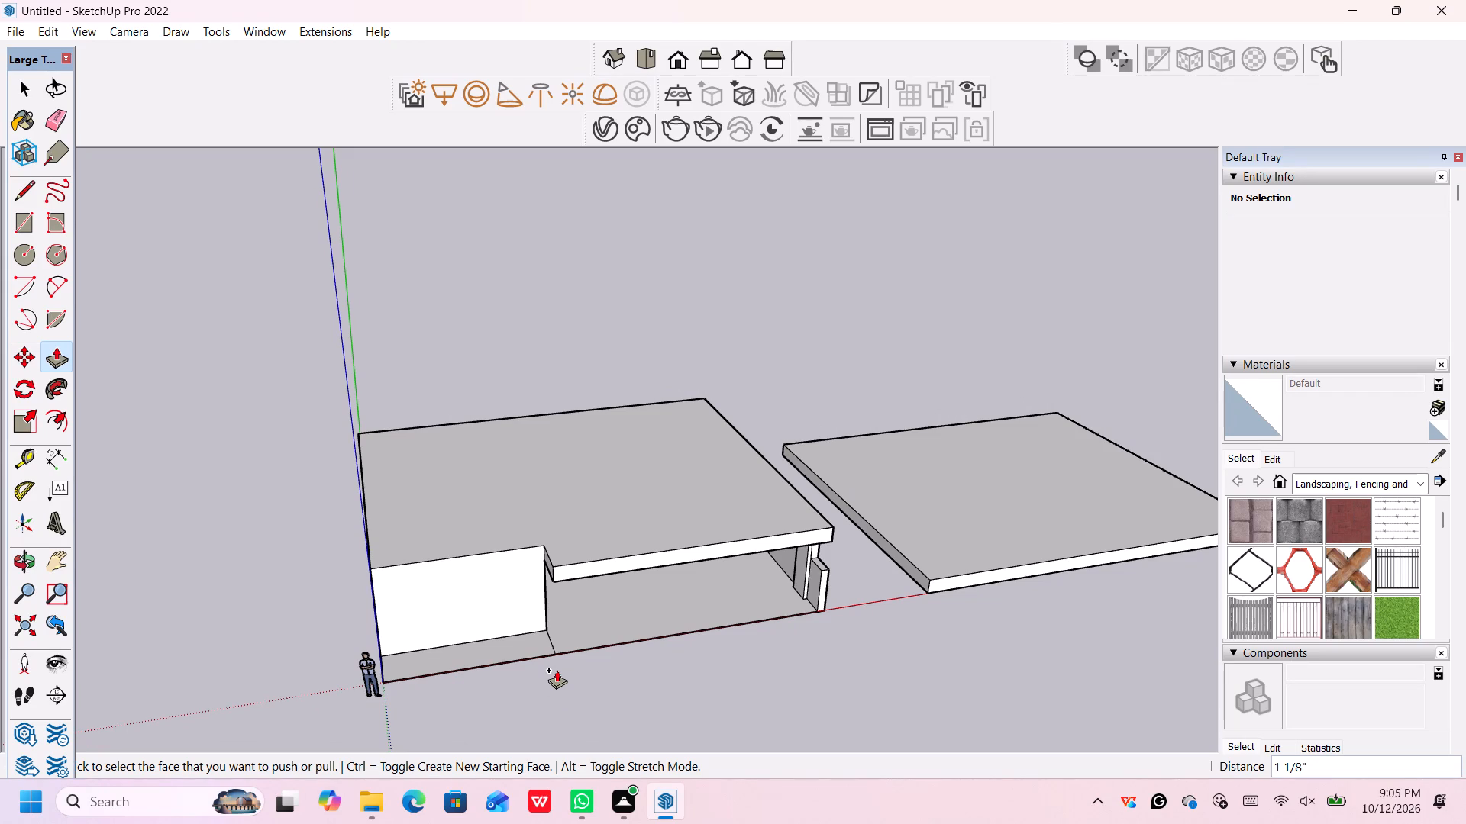
{"action": "middle_click_drag", "start_coordinate": [557, 670], "coordinate": [540, 667]}
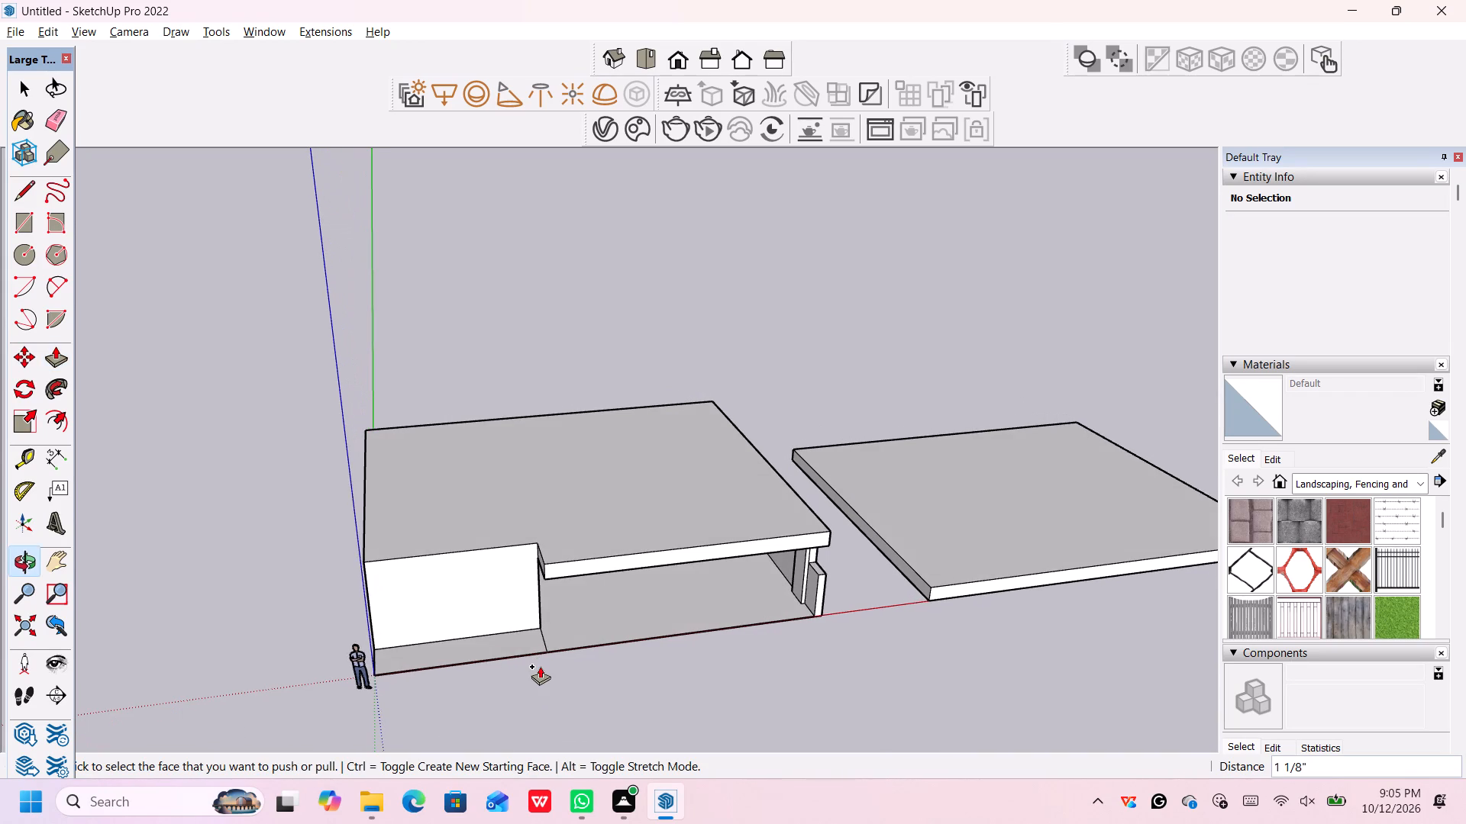
{"action": "key", "text": "space"}
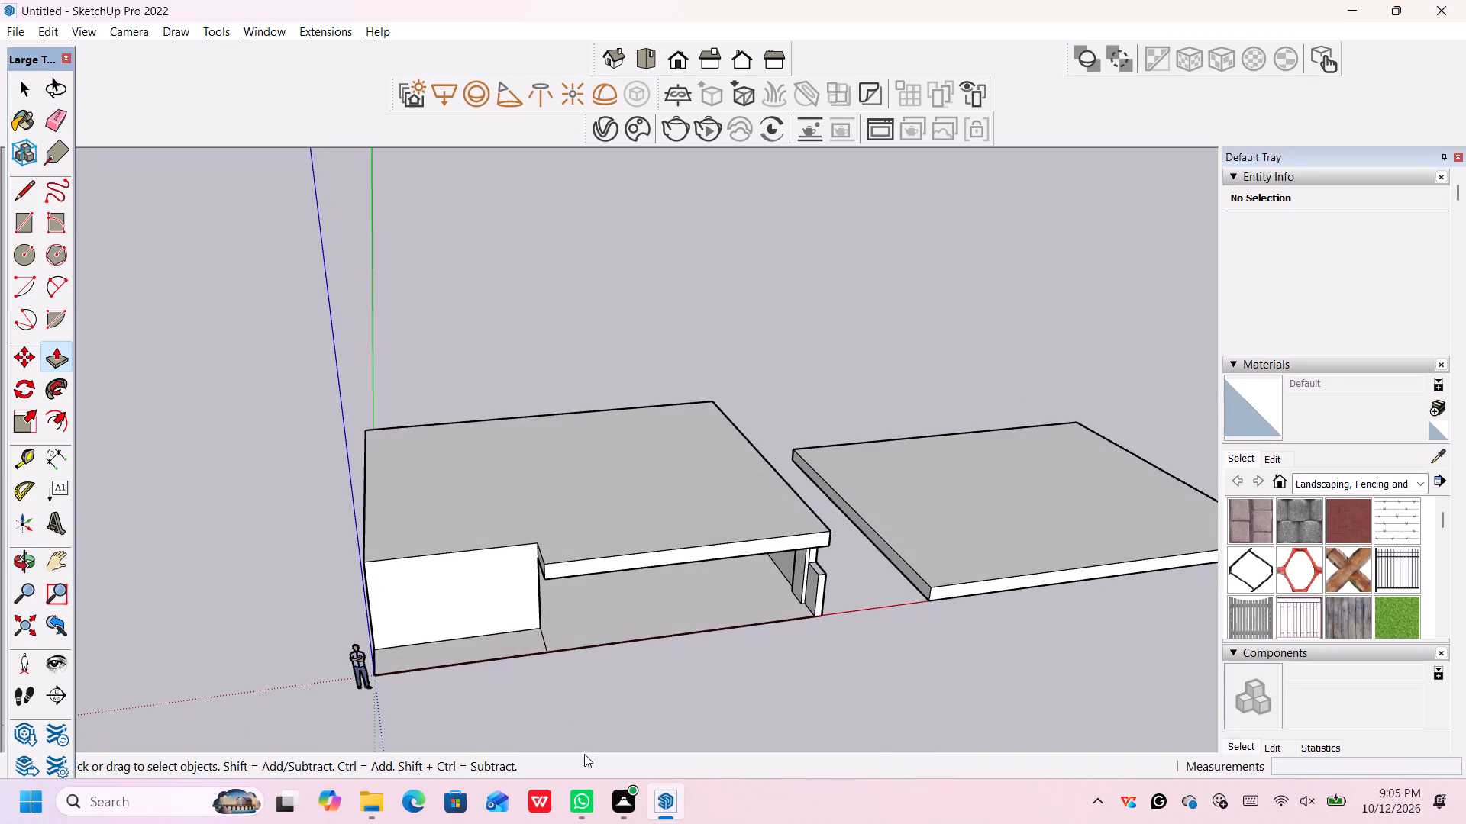
Place a horizontal guide line 1.5' below the top edge of the recessed front wall.
{"action": "middle_click_drag", "start_coordinate": [609, 730], "coordinate": [603, 633]}
{"action": "scroll", "coordinate": [465, 650], "scroll_direction": "up", "scroll_amount": 2}
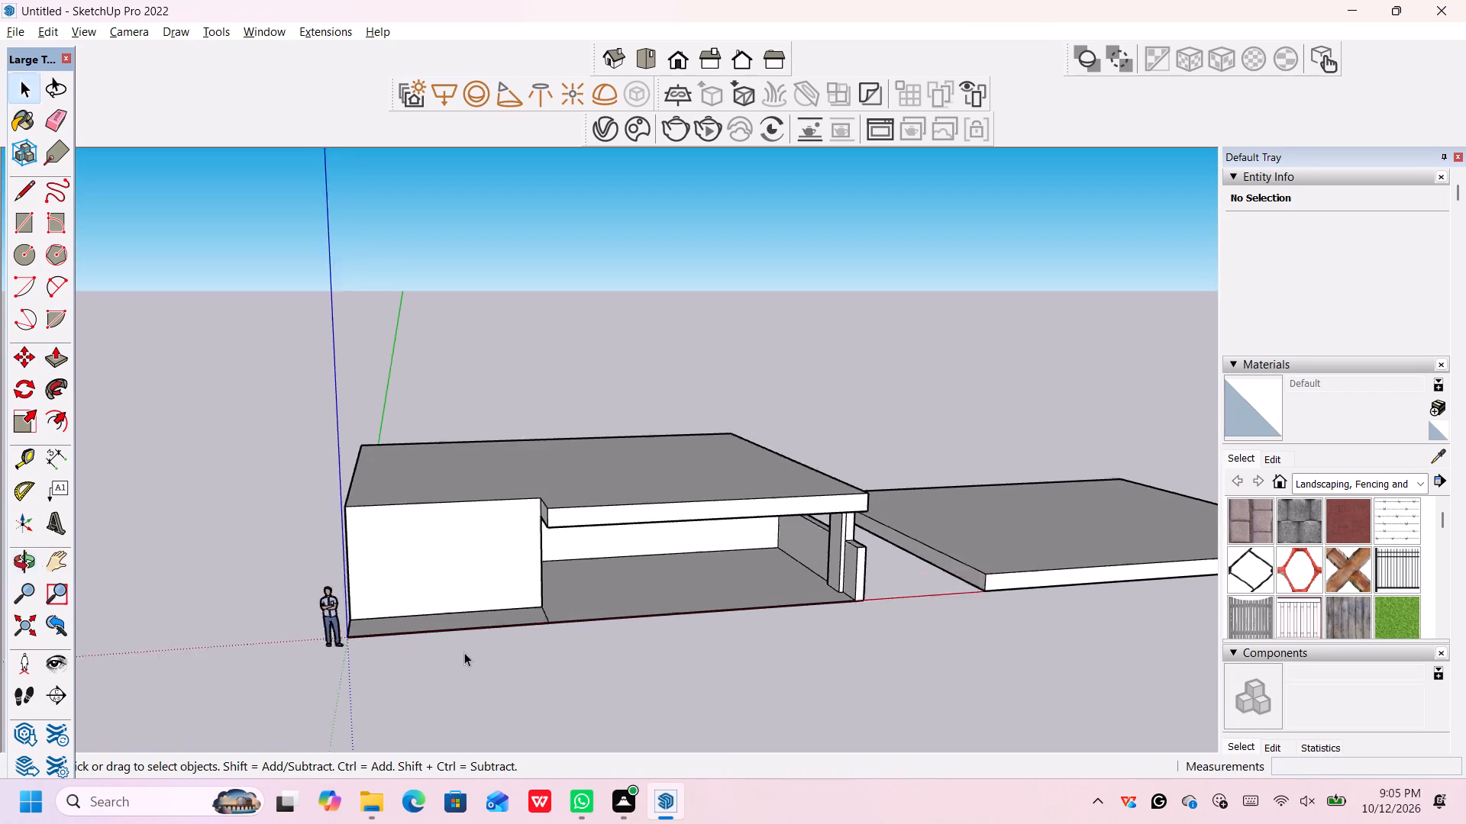
{"action": "scroll", "coordinate": [464, 652], "scroll_direction": "up", "scroll_amount": 9}
{"action": "scroll", "coordinate": [470, 645], "scroll_direction": "down", "scroll_amount": 2}
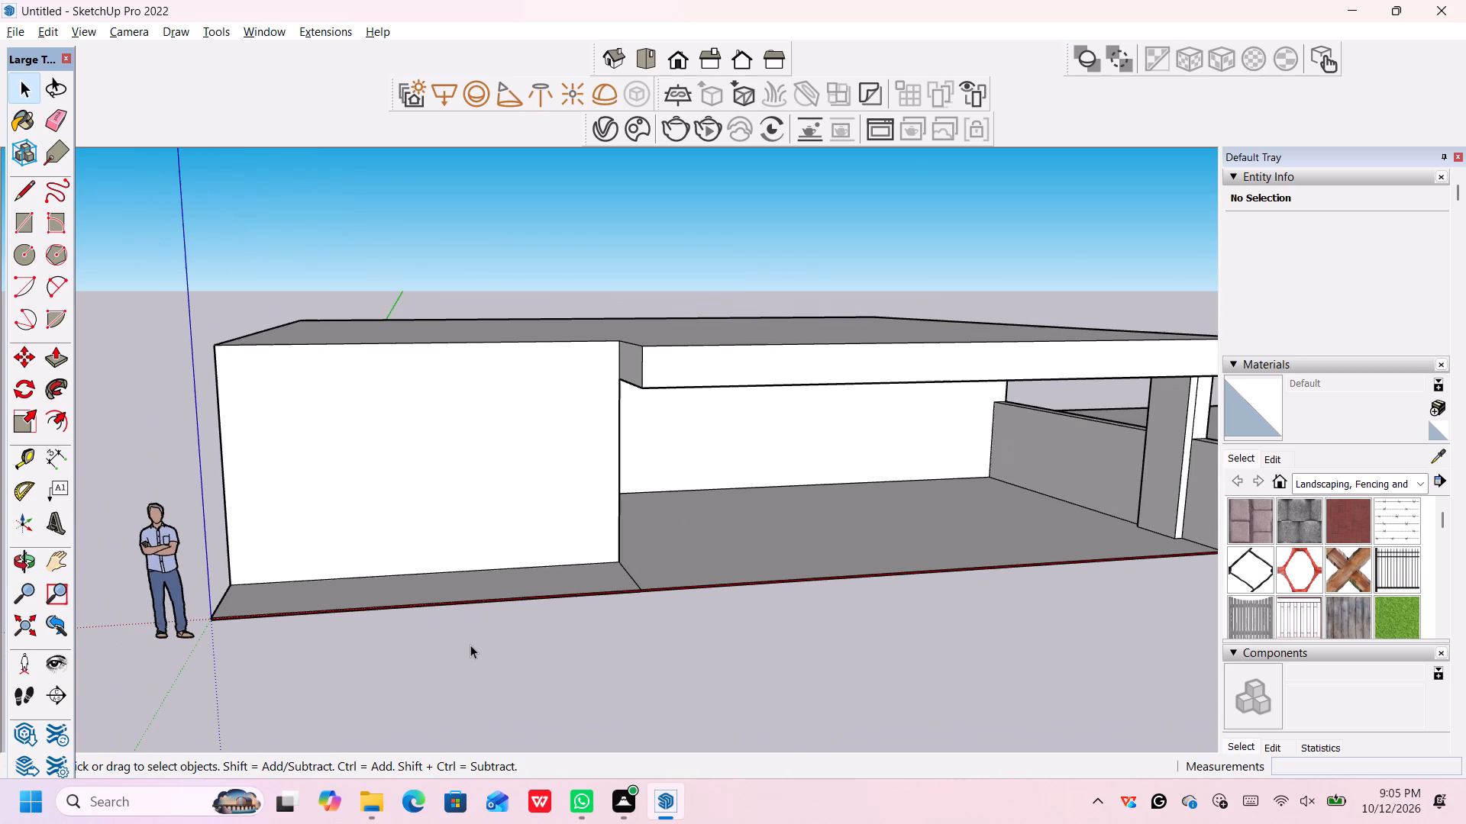
{"action": "key", "text": "t"}
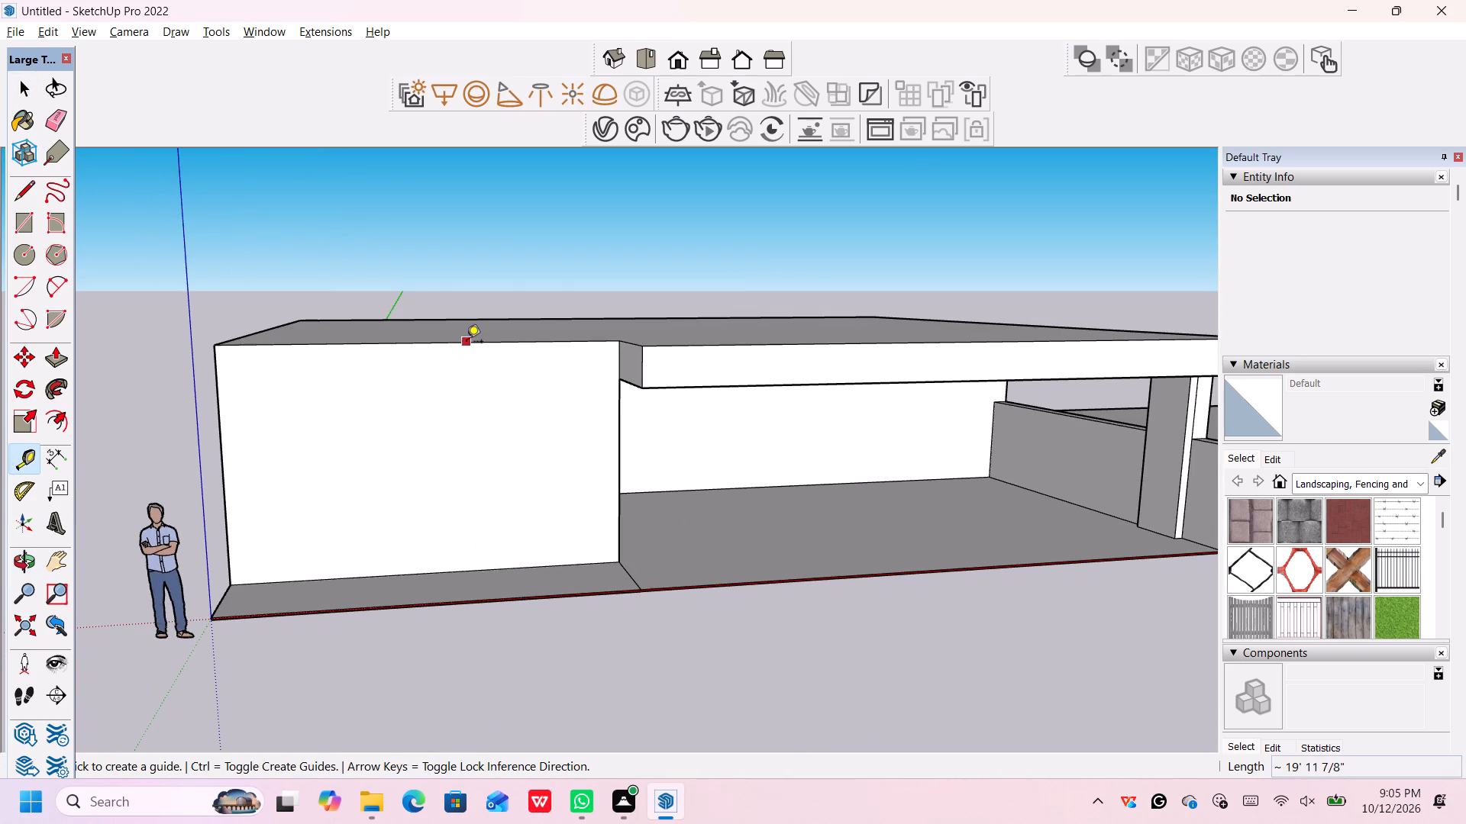
{"action": "left_click", "coordinate": [457, 344]}
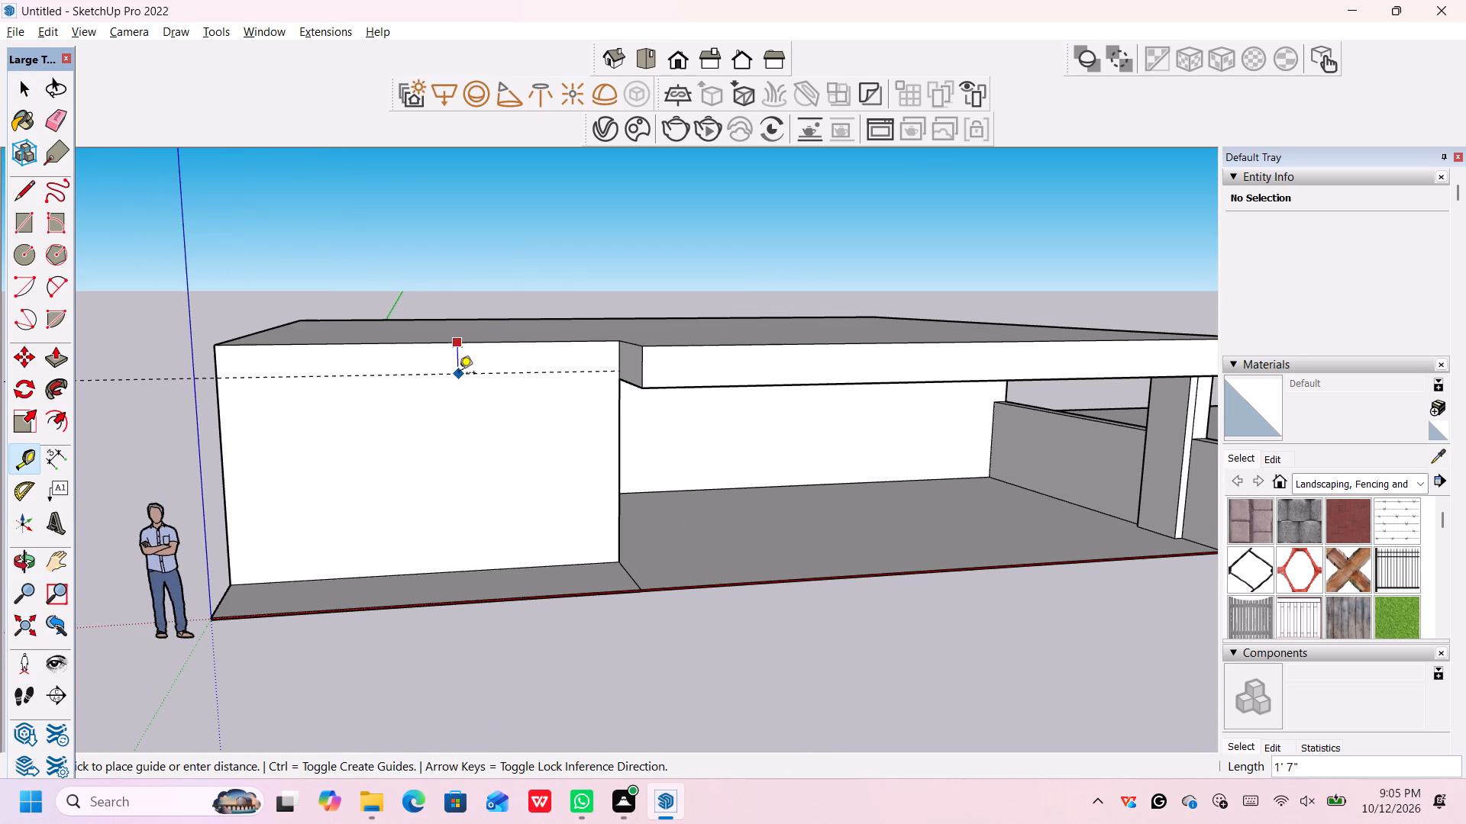
{"action": "scroll", "coordinate": [459, 374], "scroll_direction": "up", "scroll_amount": 3}
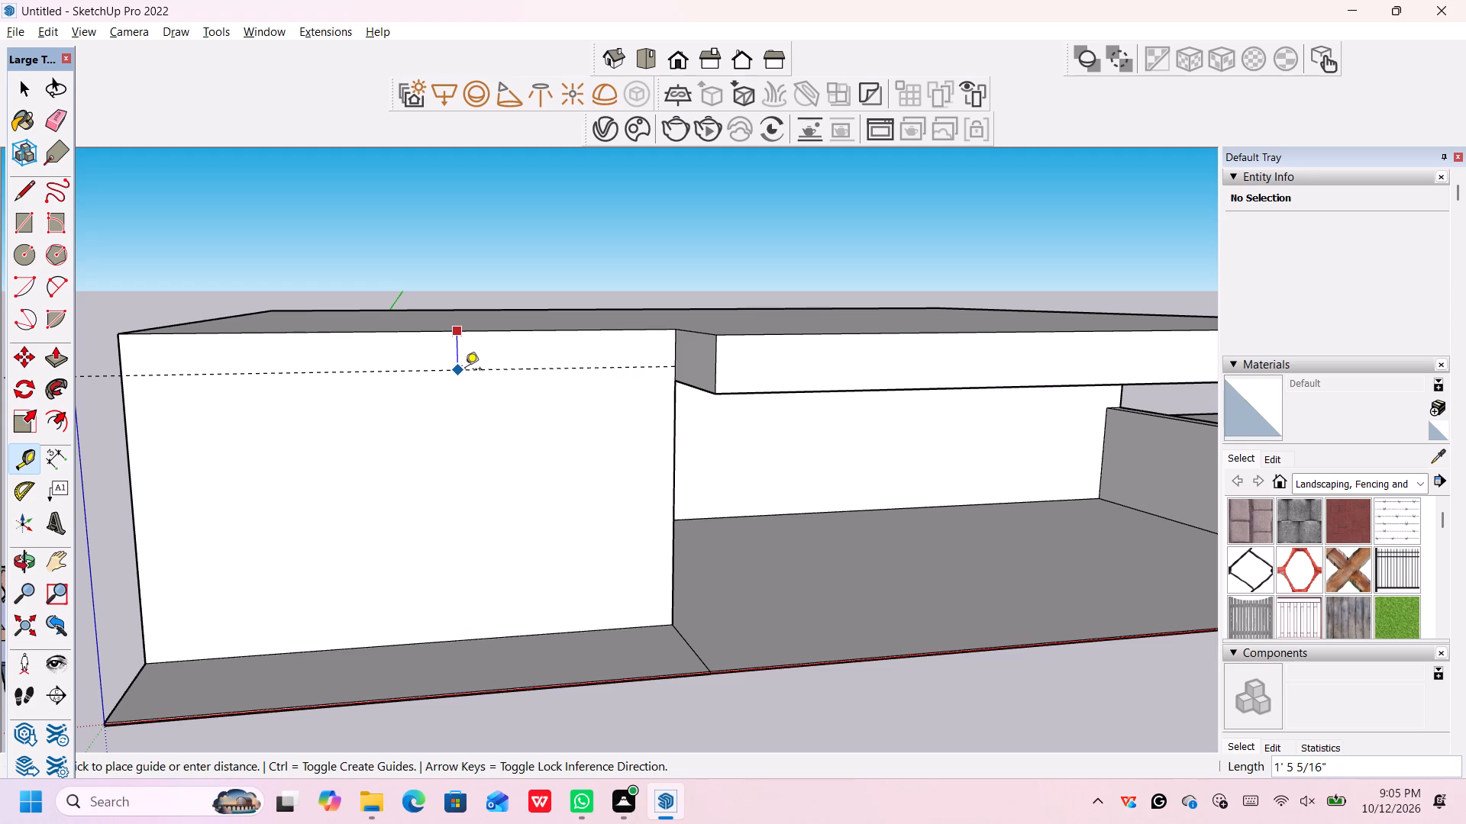
{"action": "type", "text": "1."}
{"action": "type", "text": "5'"}
{"action": "key", "text": "Return"}
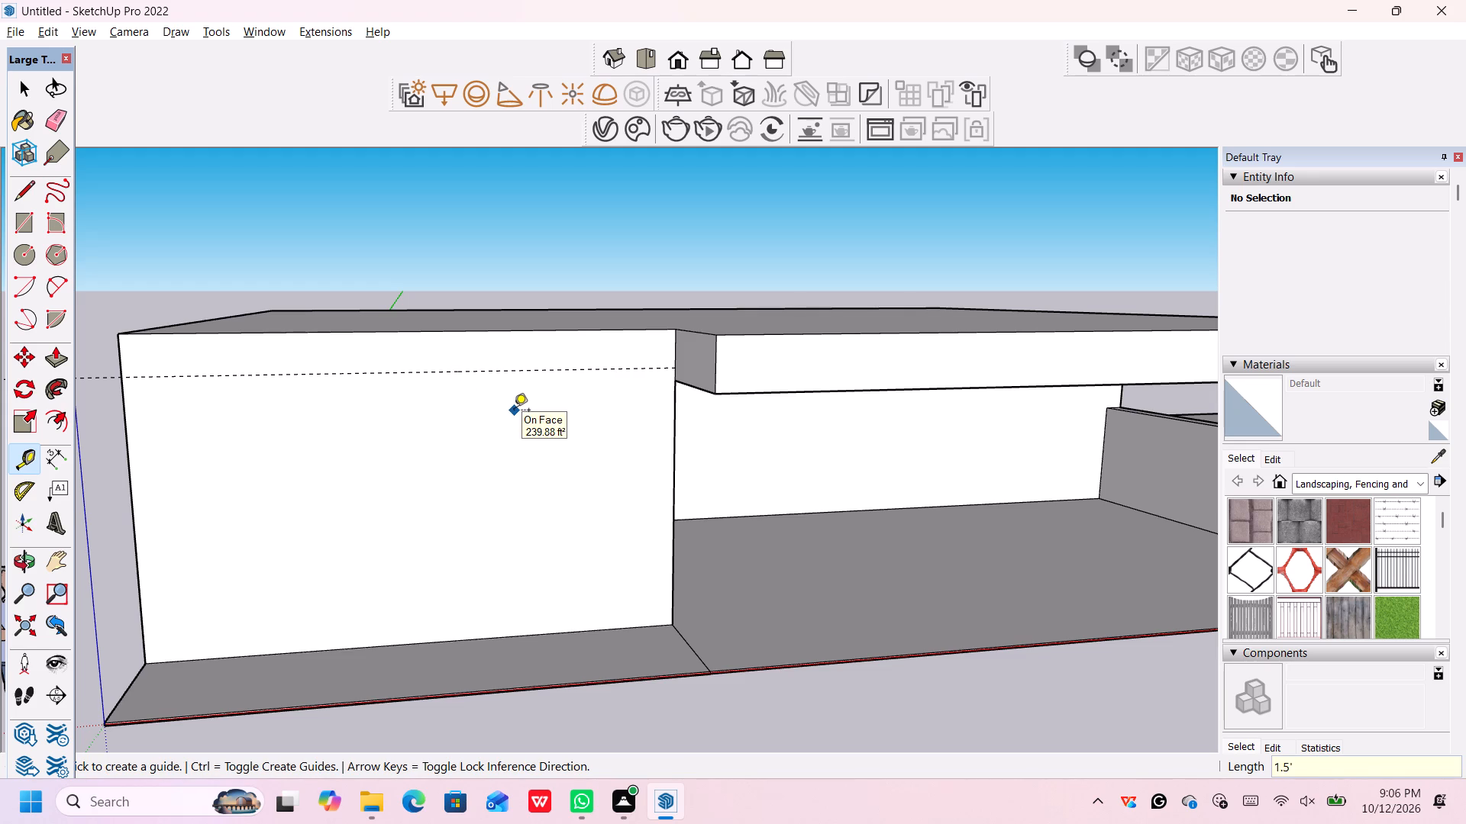
{"action": "scroll", "coordinate": [515, 411], "scroll_direction": "down", "scroll_amount": 5}
{"action": "scroll", "coordinate": [518, 575], "scroll_direction": "down", "scroll_amount": 1}
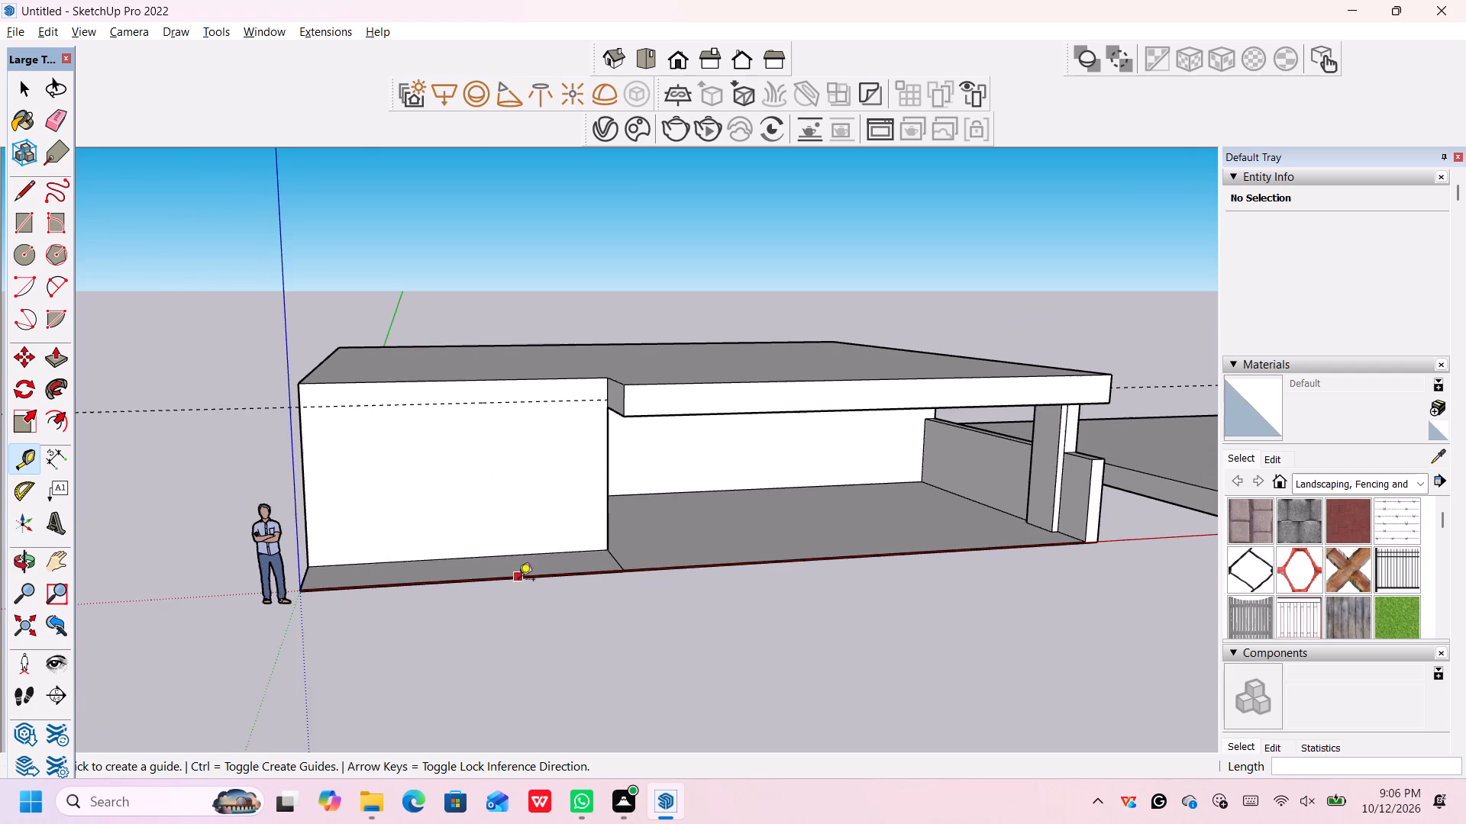
{"action": "scroll", "coordinate": [518, 581], "scroll_direction": "down", "scroll_amount": 1}
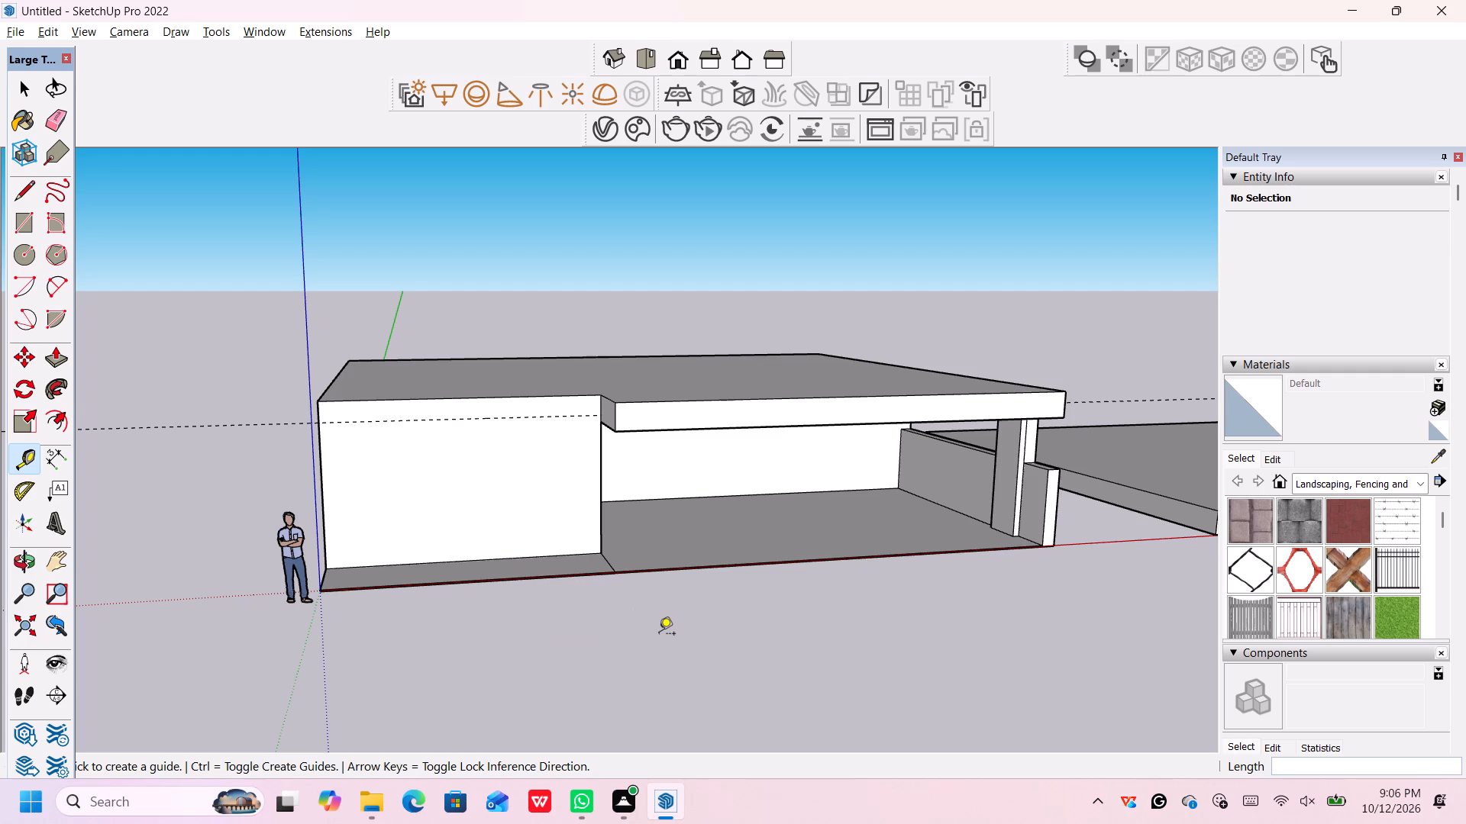
Place a vertical guide line 4.5' in from the outer side edge of the recessed front wall.
{"action": "scroll", "coordinate": [652, 632], "scroll_direction": "up", "scroll_amount": 2}
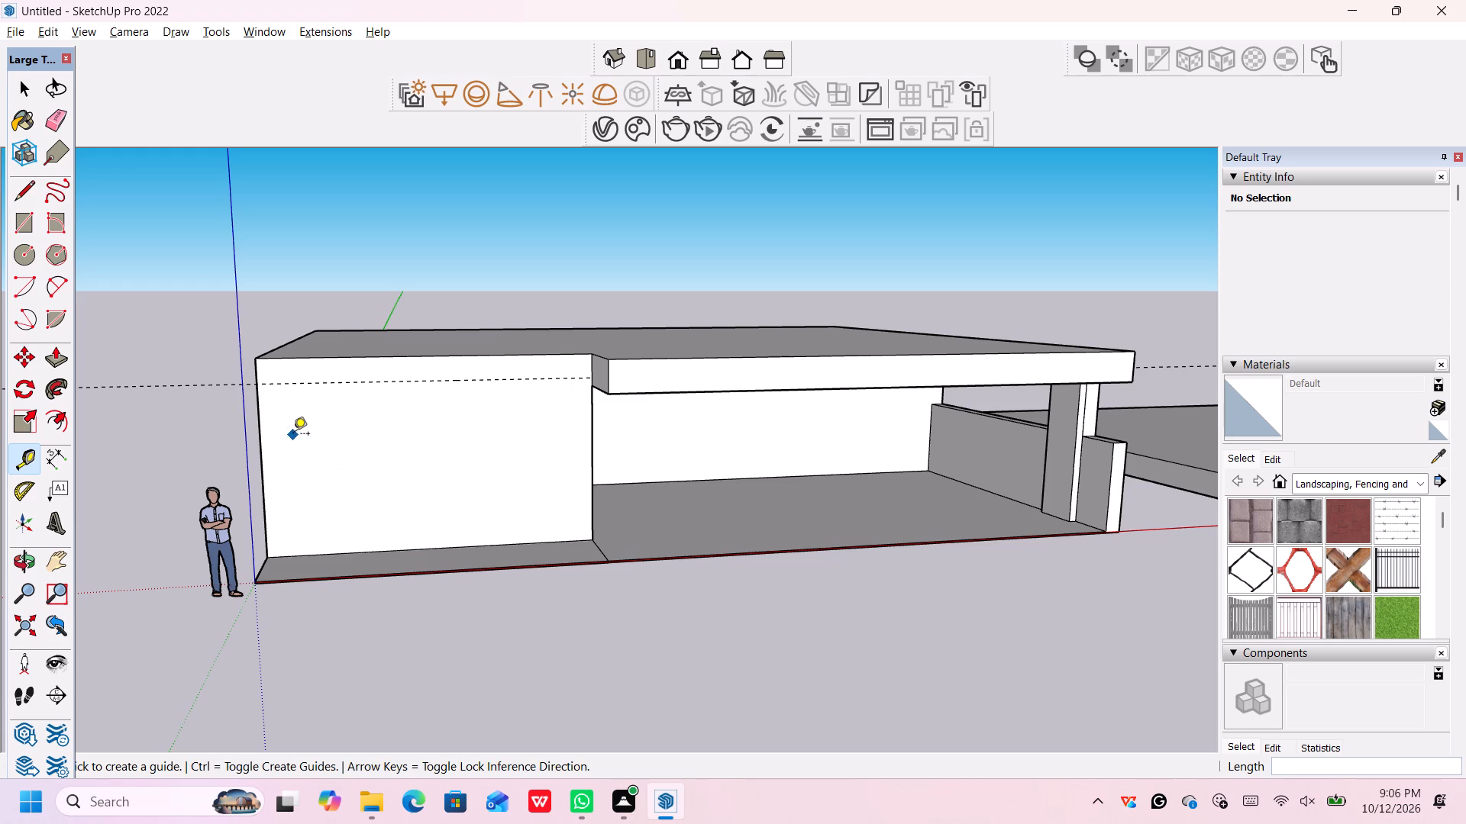
{"action": "scroll", "coordinate": [259, 422], "scroll_direction": "down", "scroll_amount": 2}
{"action": "left_click", "coordinate": [259, 422]}
{"action": "scroll", "coordinate": [271, 423], "scroll_direction": "down", "scroll_amount": 1}
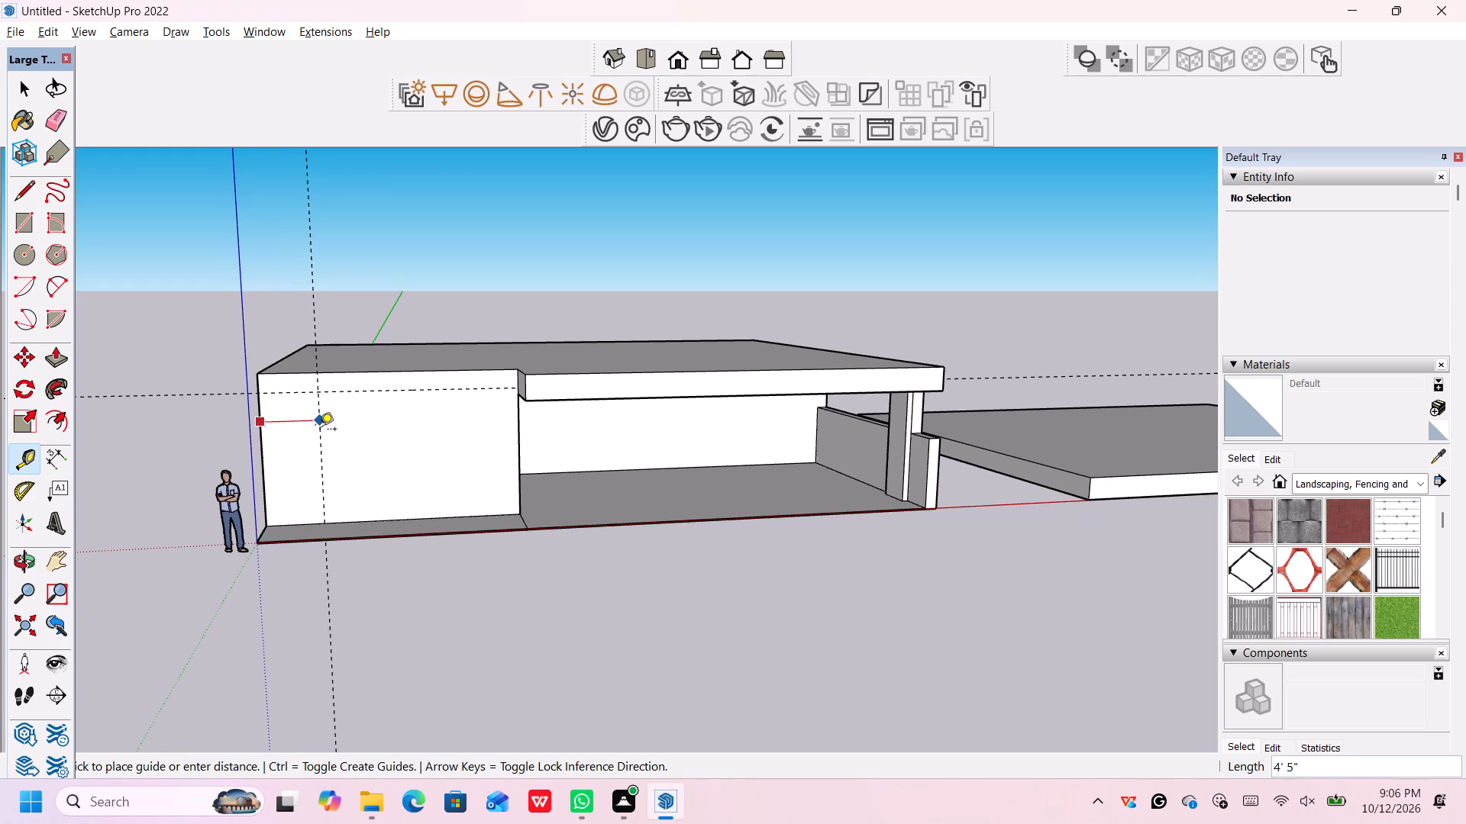
{"action": "scroll", "coordinate": [320, 430], "scroll_direction": "up", "scroll_amount": 4}
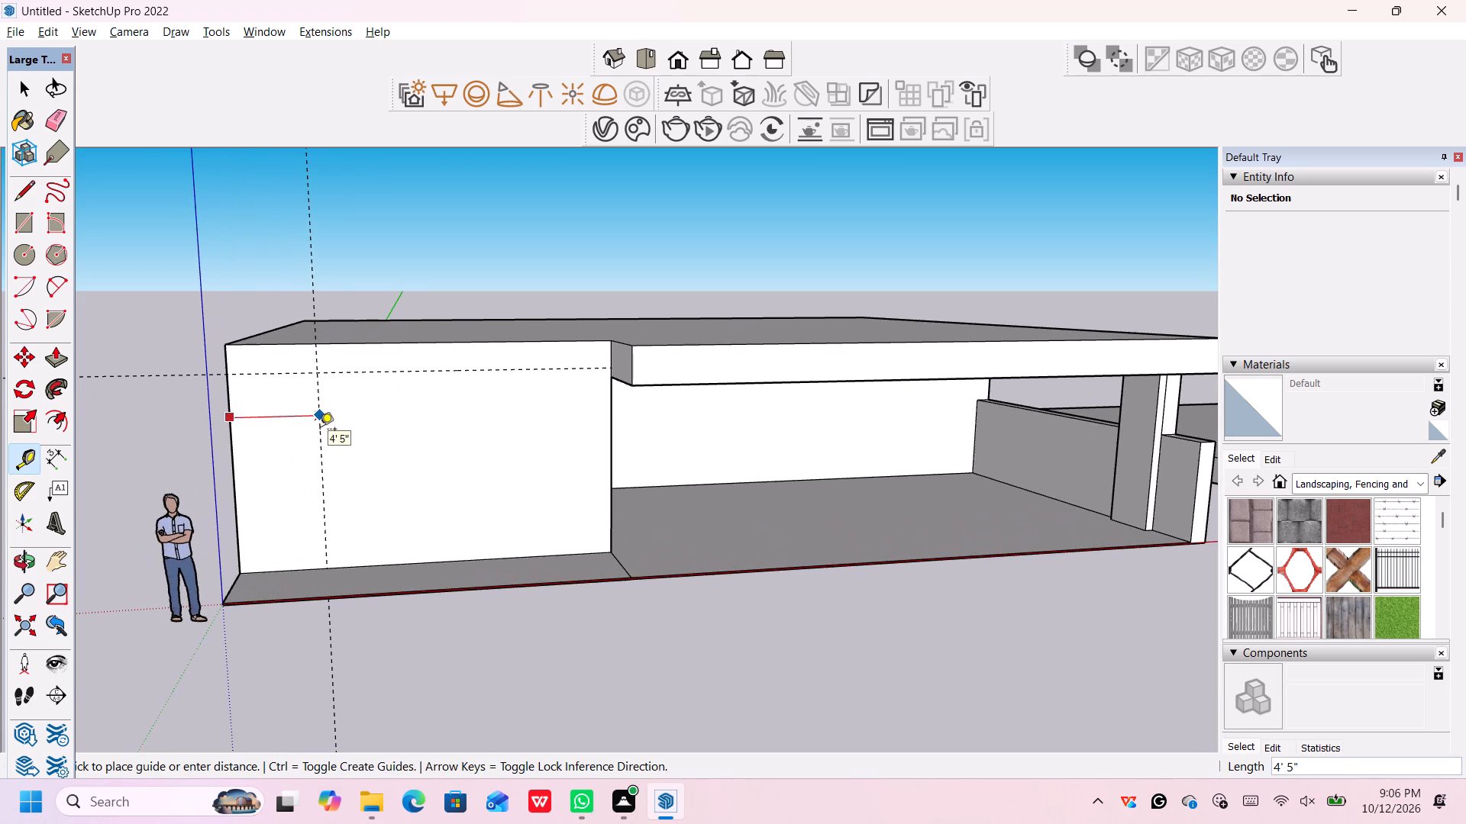
{"action": "type", "text": "4."}
{"action": "type", "text": "5'"}
{"action": "key", "text": "Return"}
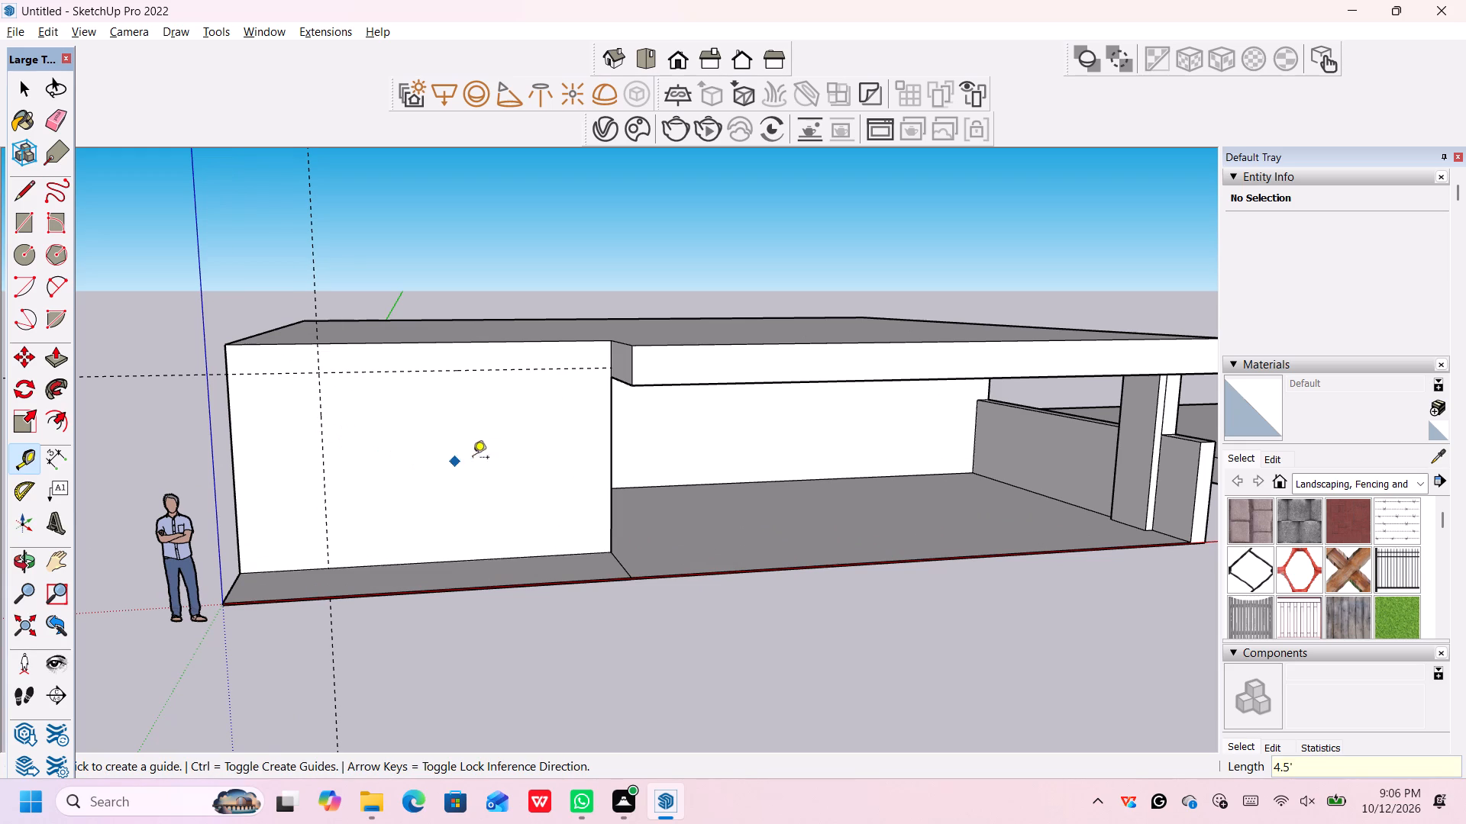
Place a second vertical guide line 4.5' in from the porch-side edge of the recessed front wall.
{"action": "left_click", "coordinate": [610, 435]}
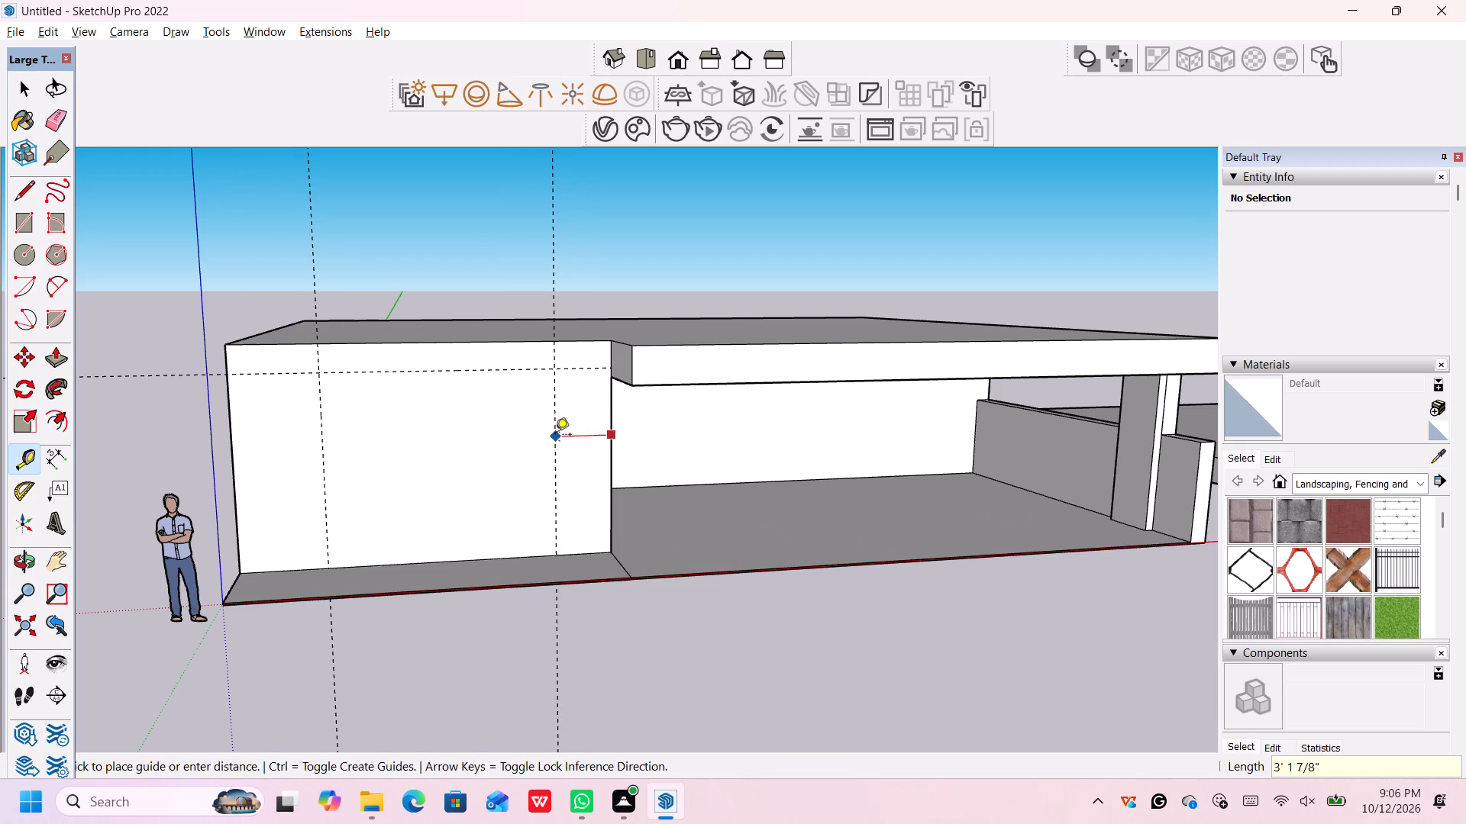
{"action": "type", "text": "4.5'"}
{"action": "key", "text": "Return"}
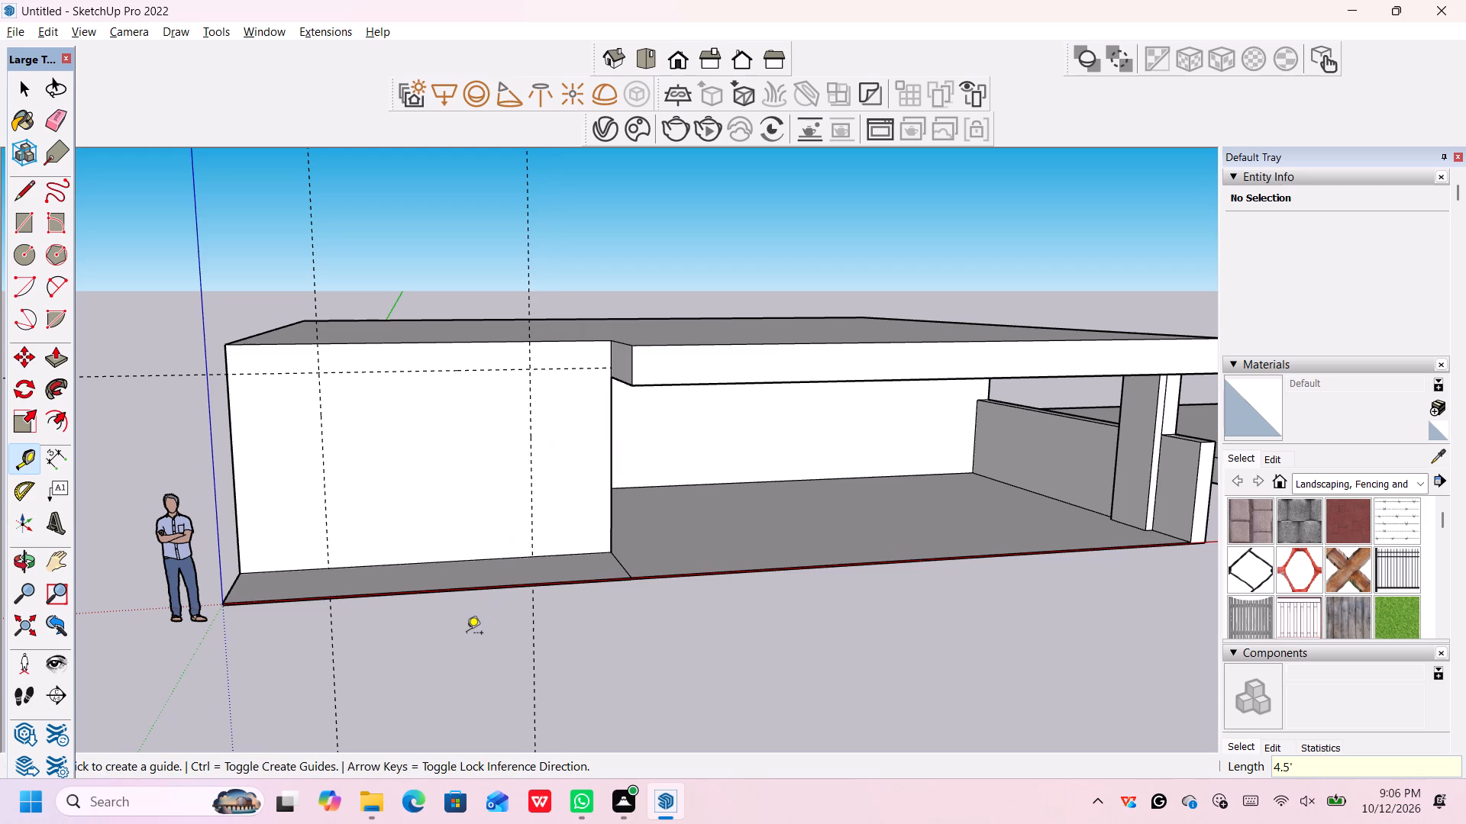
Place a horizontal guide line 3' below the existing horizontal guide on the recessed front wall.
{"action": "left_click", "coordinate": [435, 374]}
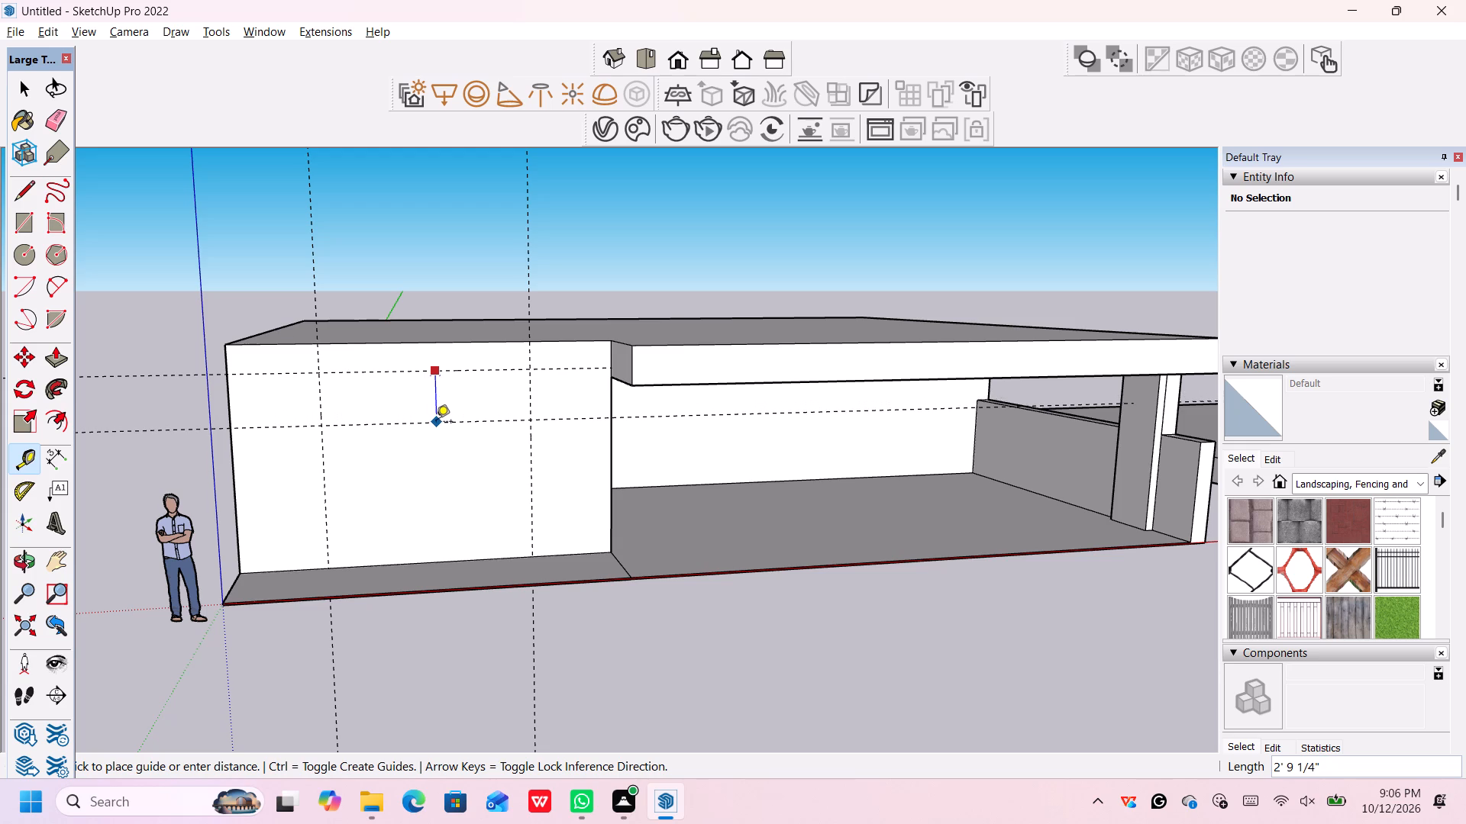
{"action": "scroll", "coordinate": [434, 419], "scroll_direction": "up", "scroll_amount": 1}
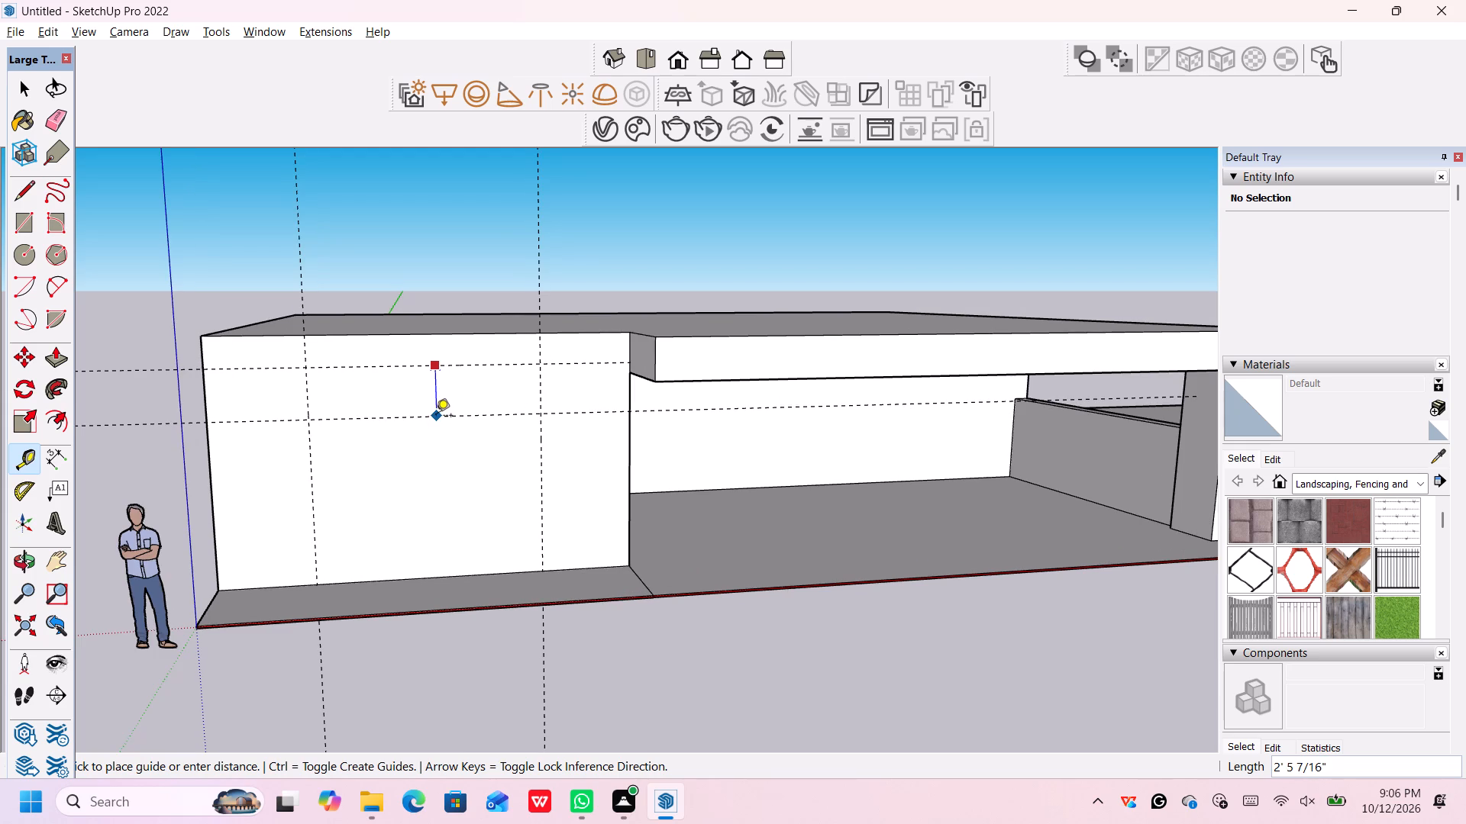
{"action": "middle_click_drag", "start_coordinate": [437, 415], "coordinate": [437, 407]}
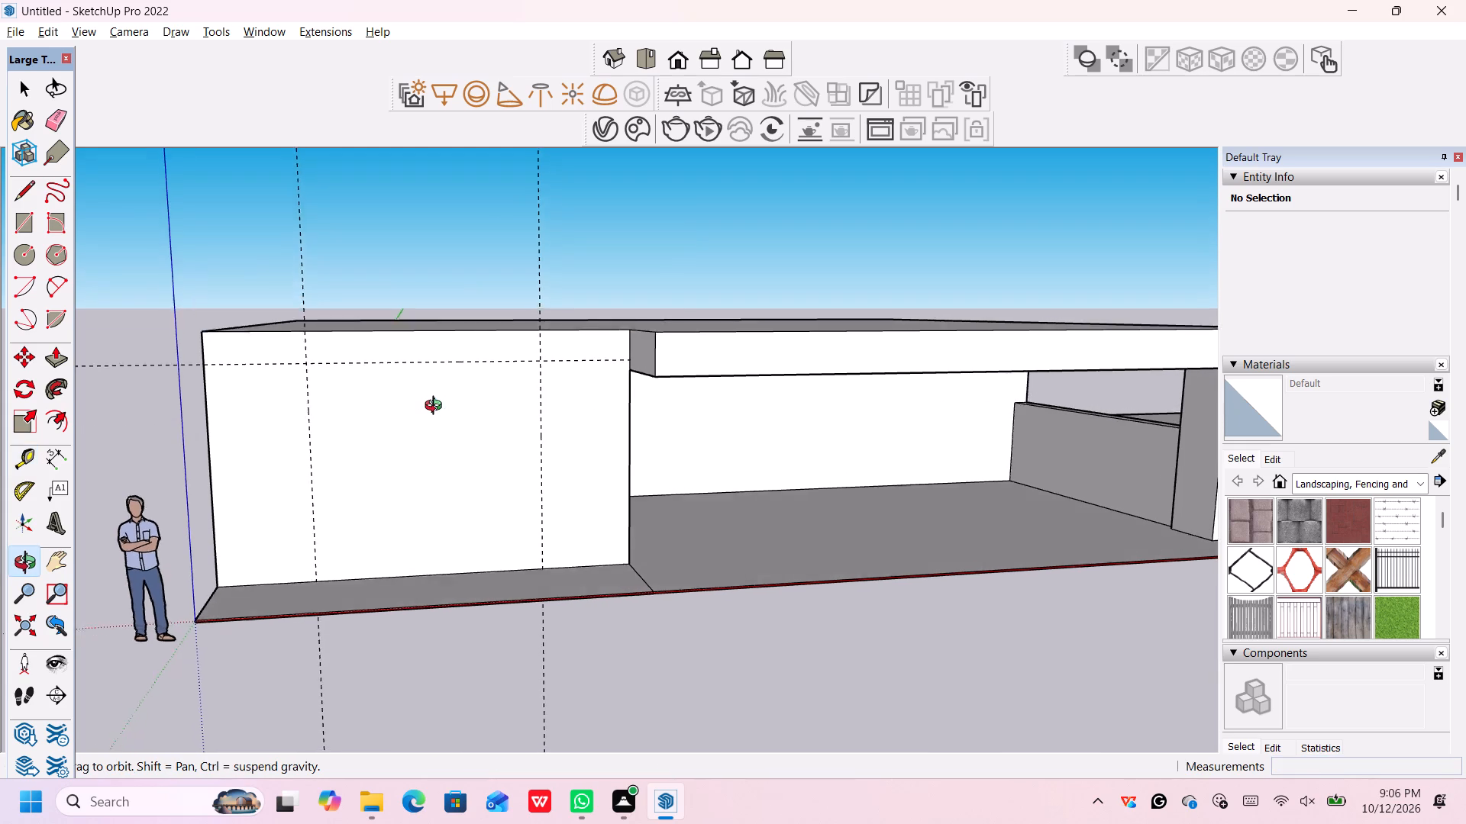
{"action": "middle_click_drag", "start_coordinate": [437, 407], "coordinate": [421, 404]}
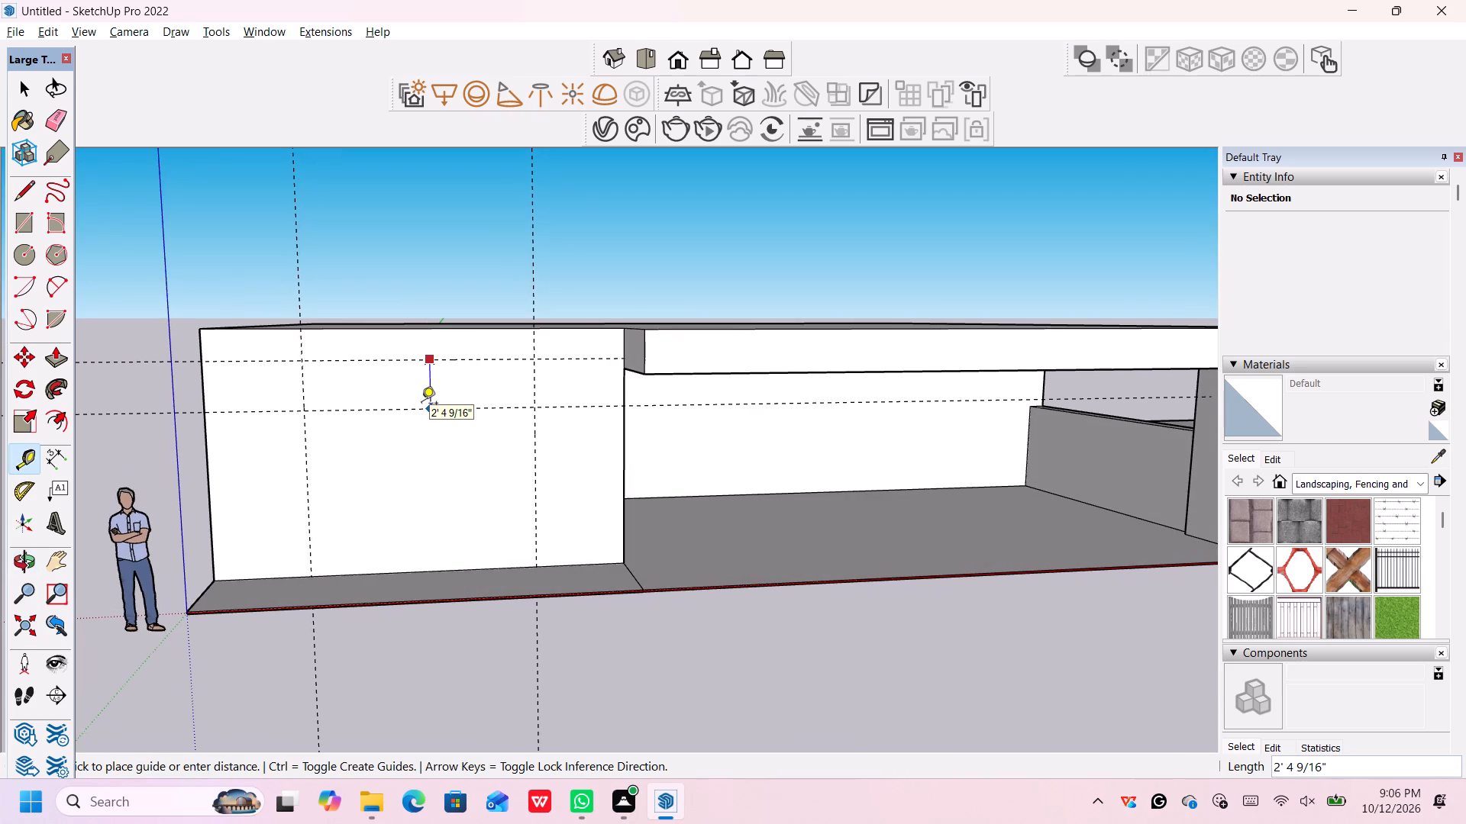
{"action": "type", "text": "3'"}
{"action": "key", "text": "Return"}
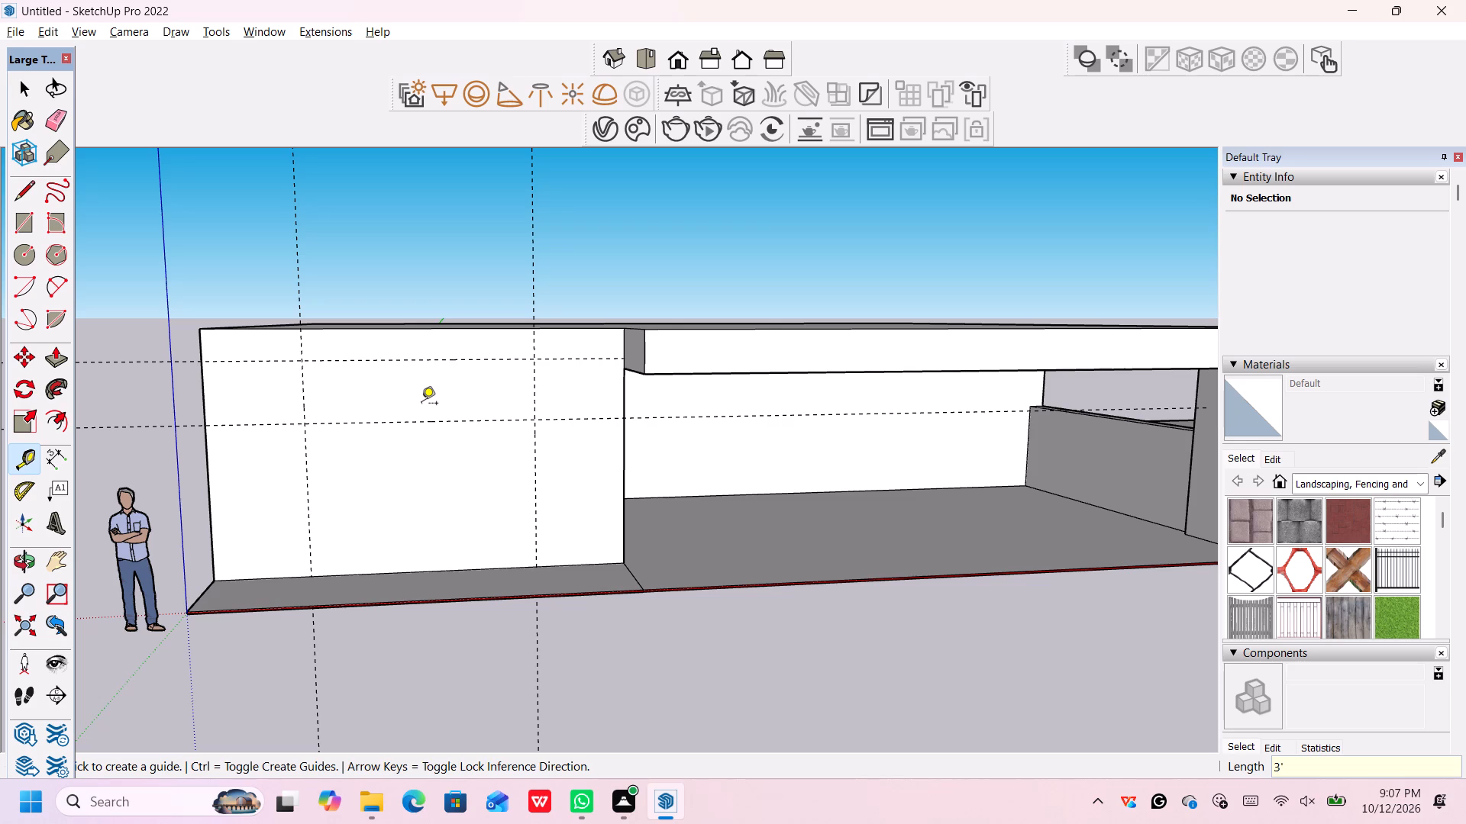
Examine the front wall guides, porch and roof slab from several angles, selecting the slab's top face with its edges.
{"action": "scroll", "coordinate": [421, 404], "scroll_direction": "up", "scroll_amount": 1}
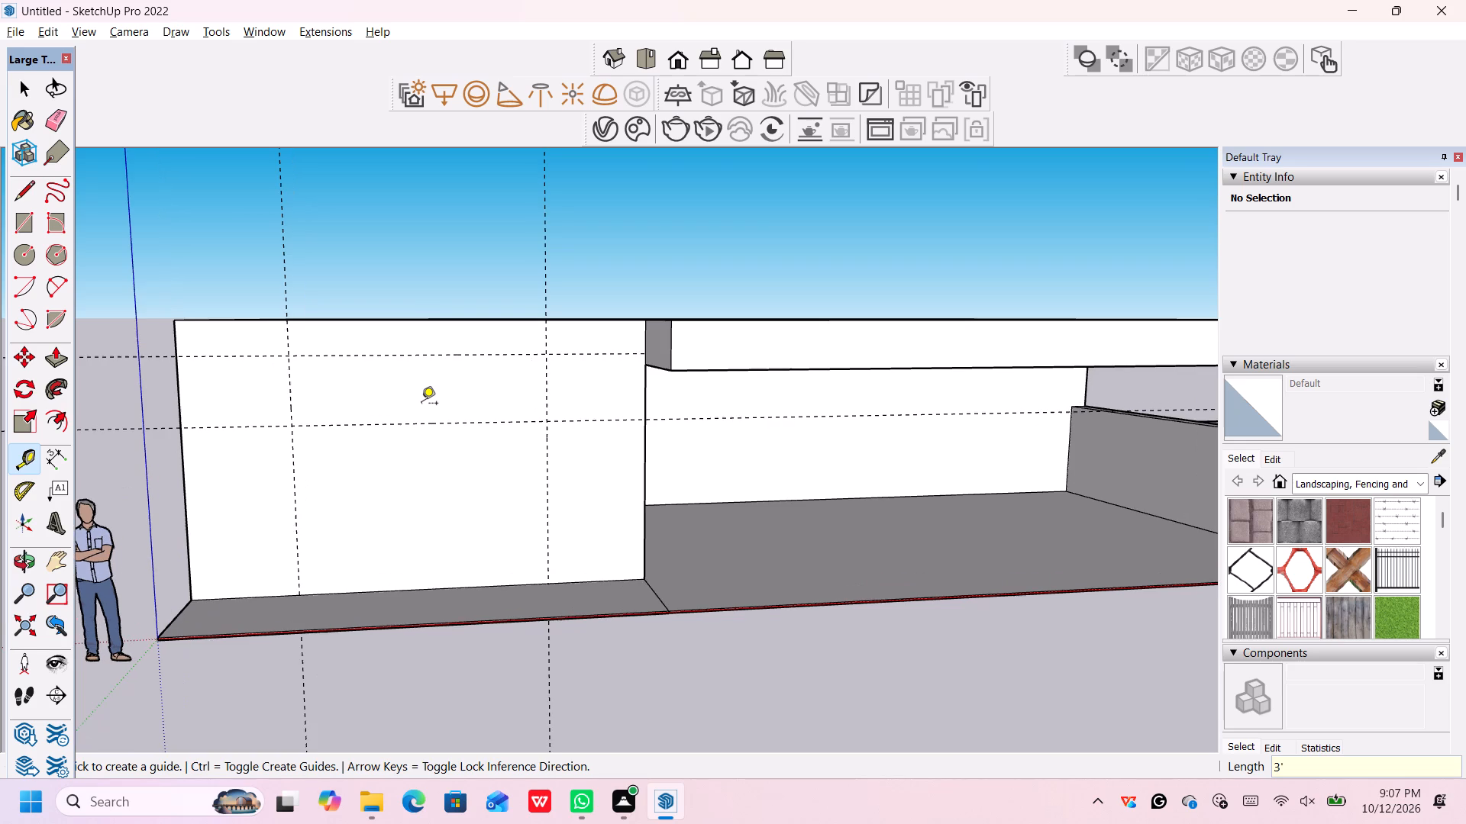
{"action": "scroll", "coordinate": [421, 404], "scroll_direction": "down", "scroll_amount": 4}
{"action": "scroll", "coordinate": [421, 404], "scroll_direction": "up", "scroll_amount": 1}
{"action": "scroll", "coordinate": [421, 404], "scroll_direction": "down", "scroll_amount": 1}
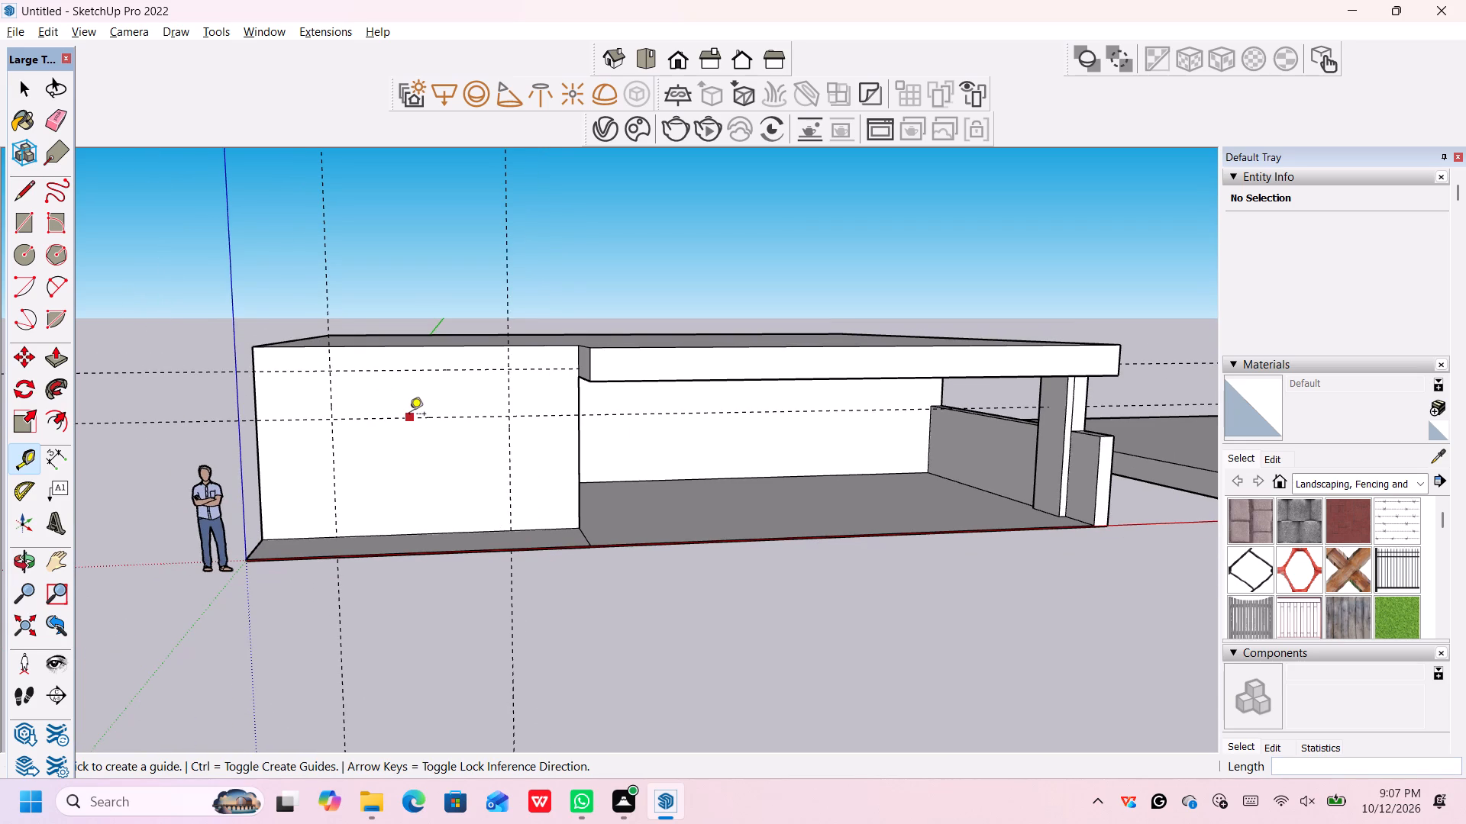
{"action": "scroll", "coordinate": [409, 415], "scroll_direction": "down", "scroll_amount": 1}
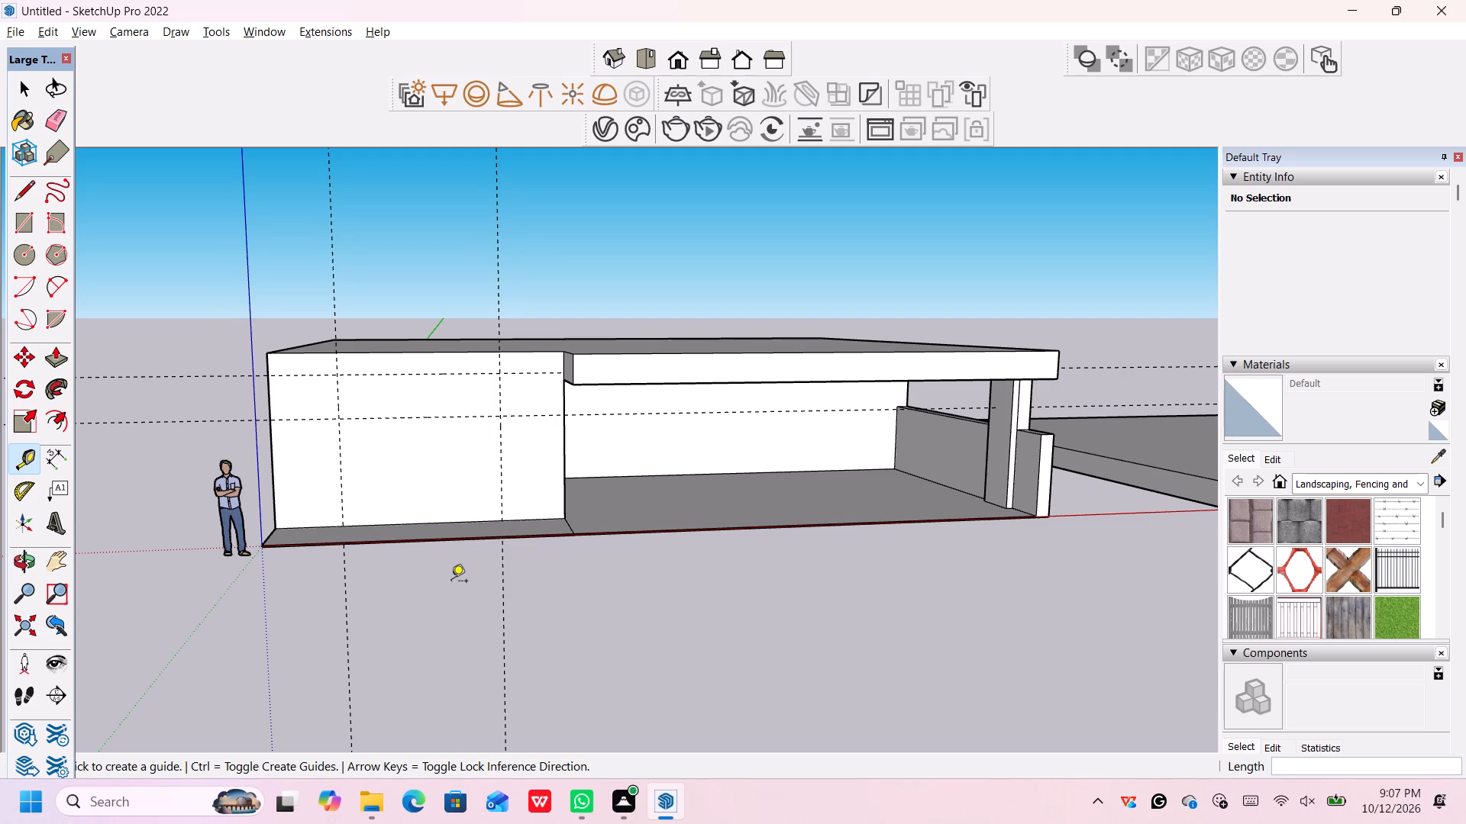
{"action": "middle_click_drag", "start_coordinate": [684, 638], "coordinate": [677, 594]}
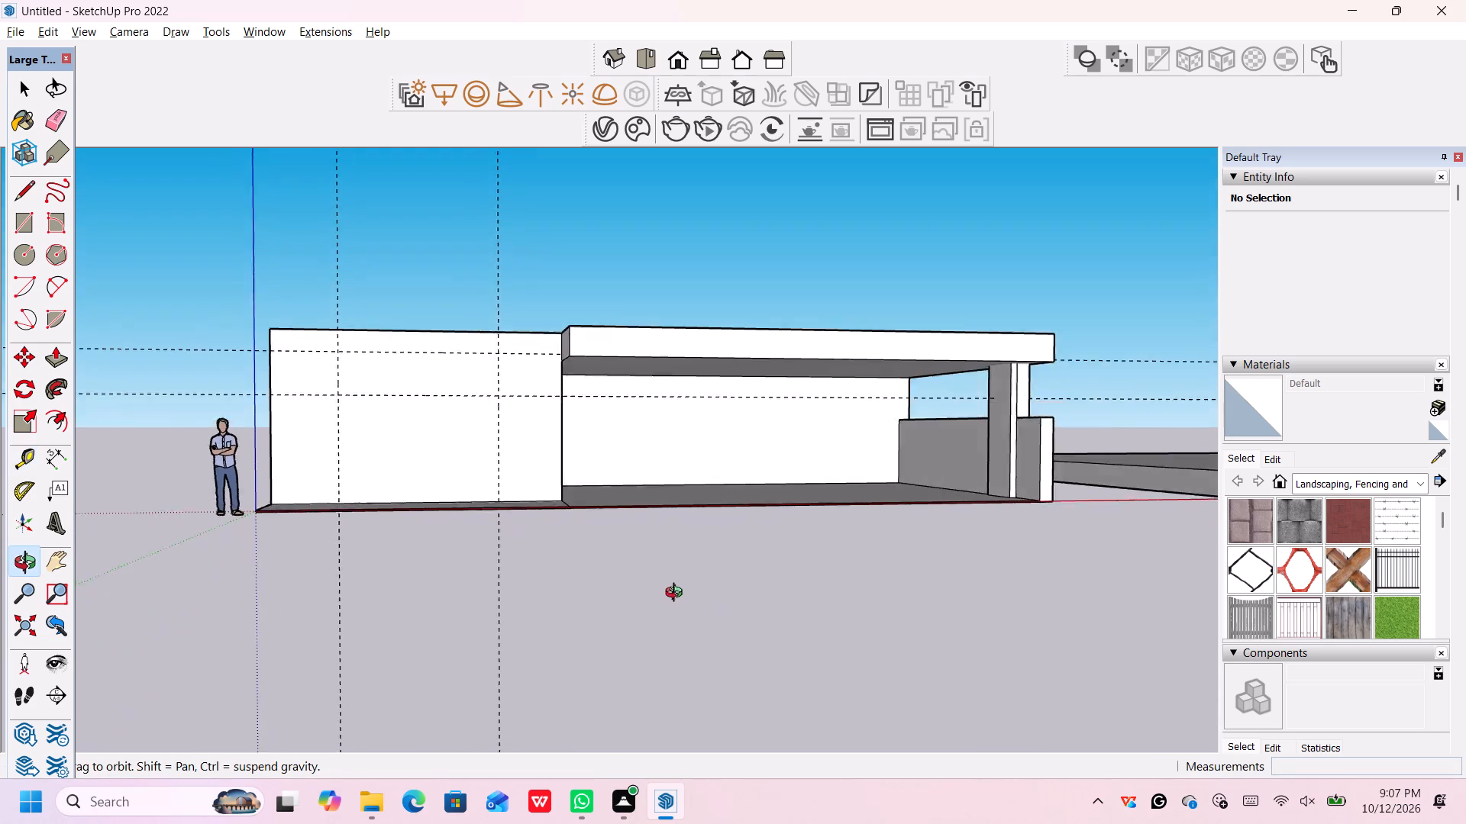
{"action": "middle_click_drag", "start_coordinate": [677, 594], "coordinate": [654, 620]}
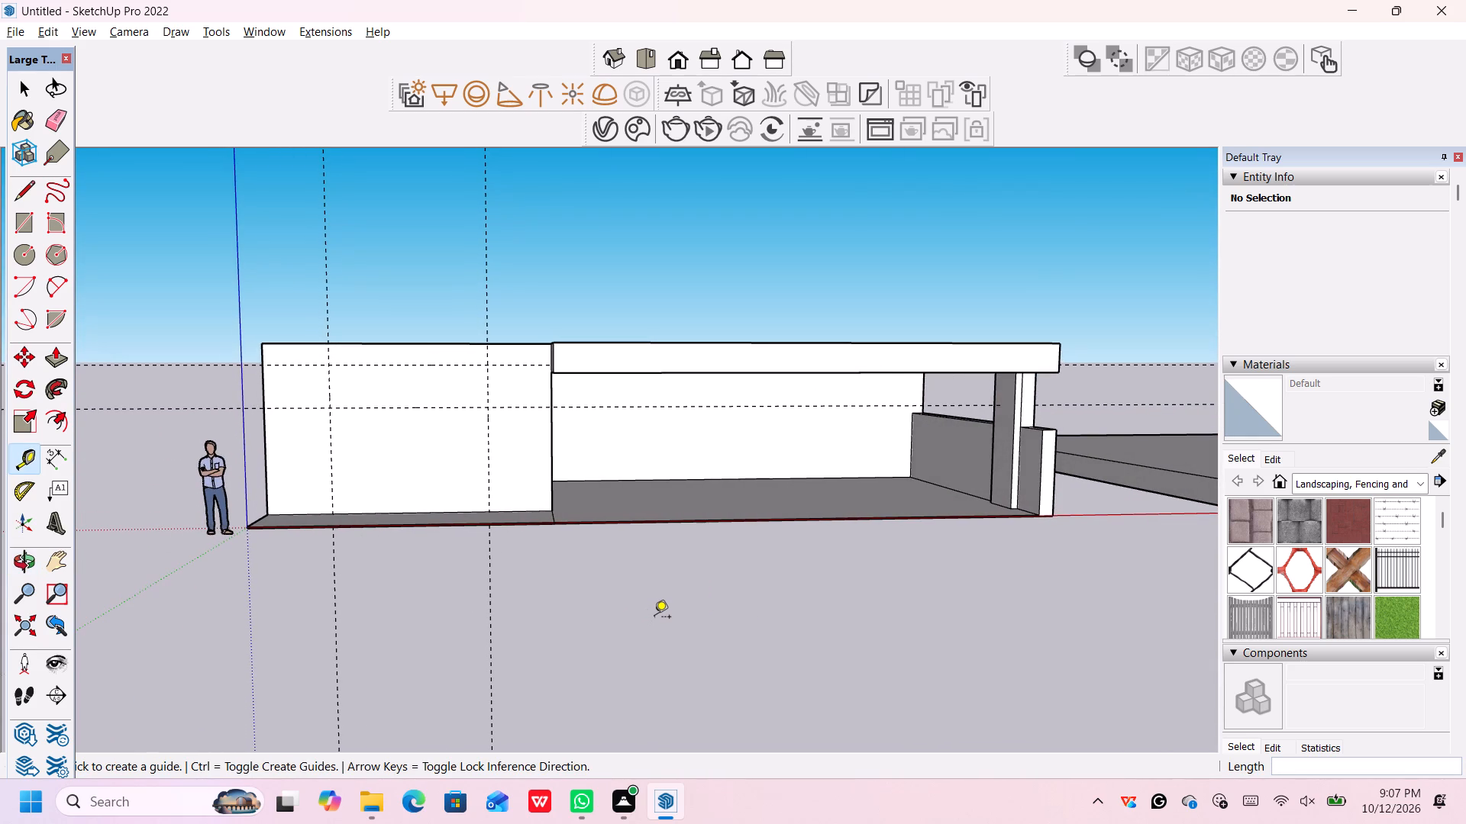
{"action": "middle_click_drag", "start_coordinate": [674, 581], "coordinate": [691, 688]}
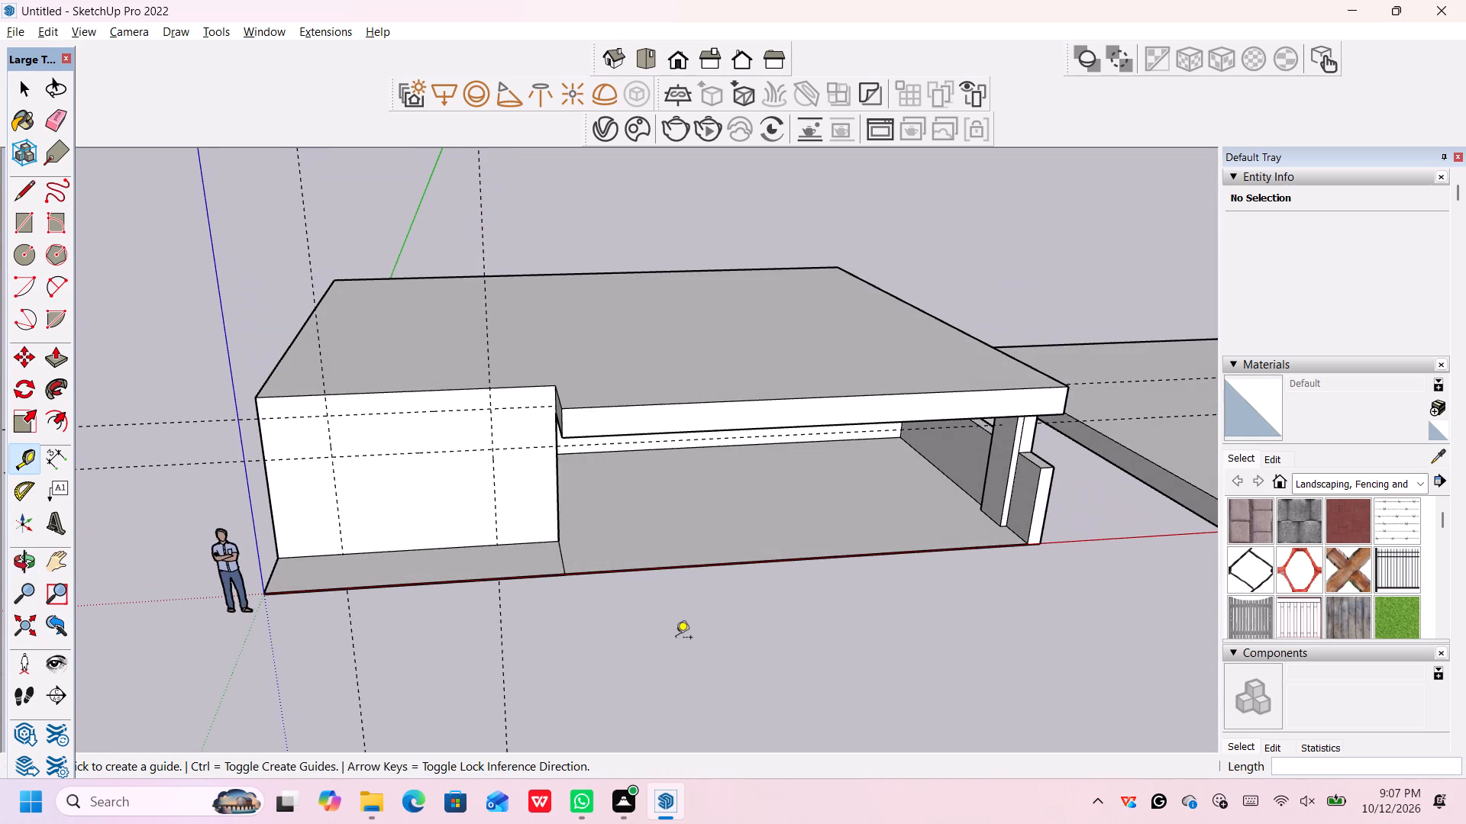
{"action": "scroll", "coordinate": [676, 639], "scroll_direction": "up", "scroll_amount": 1}
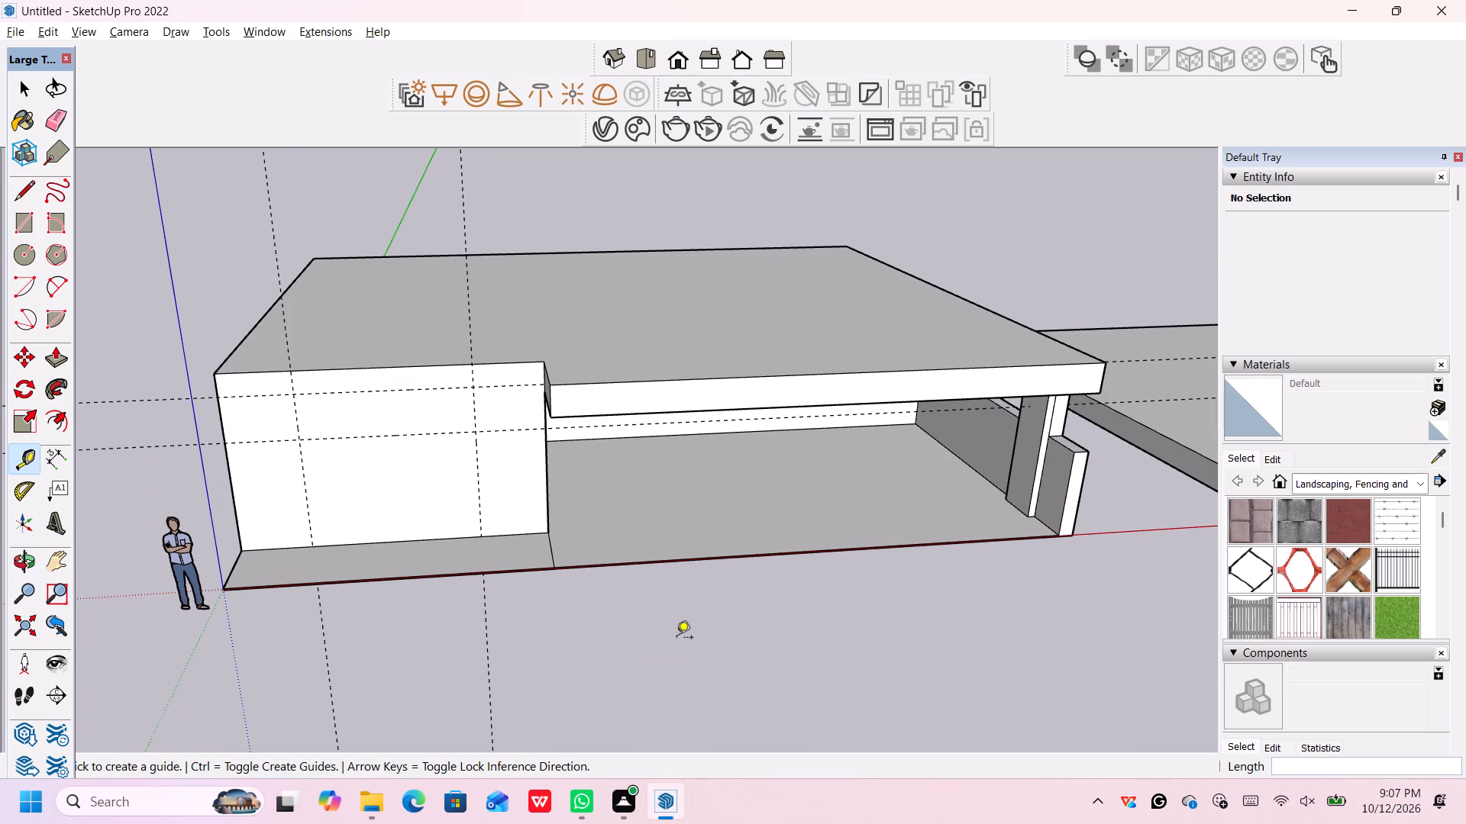
{"action": "key", "text": "space"}
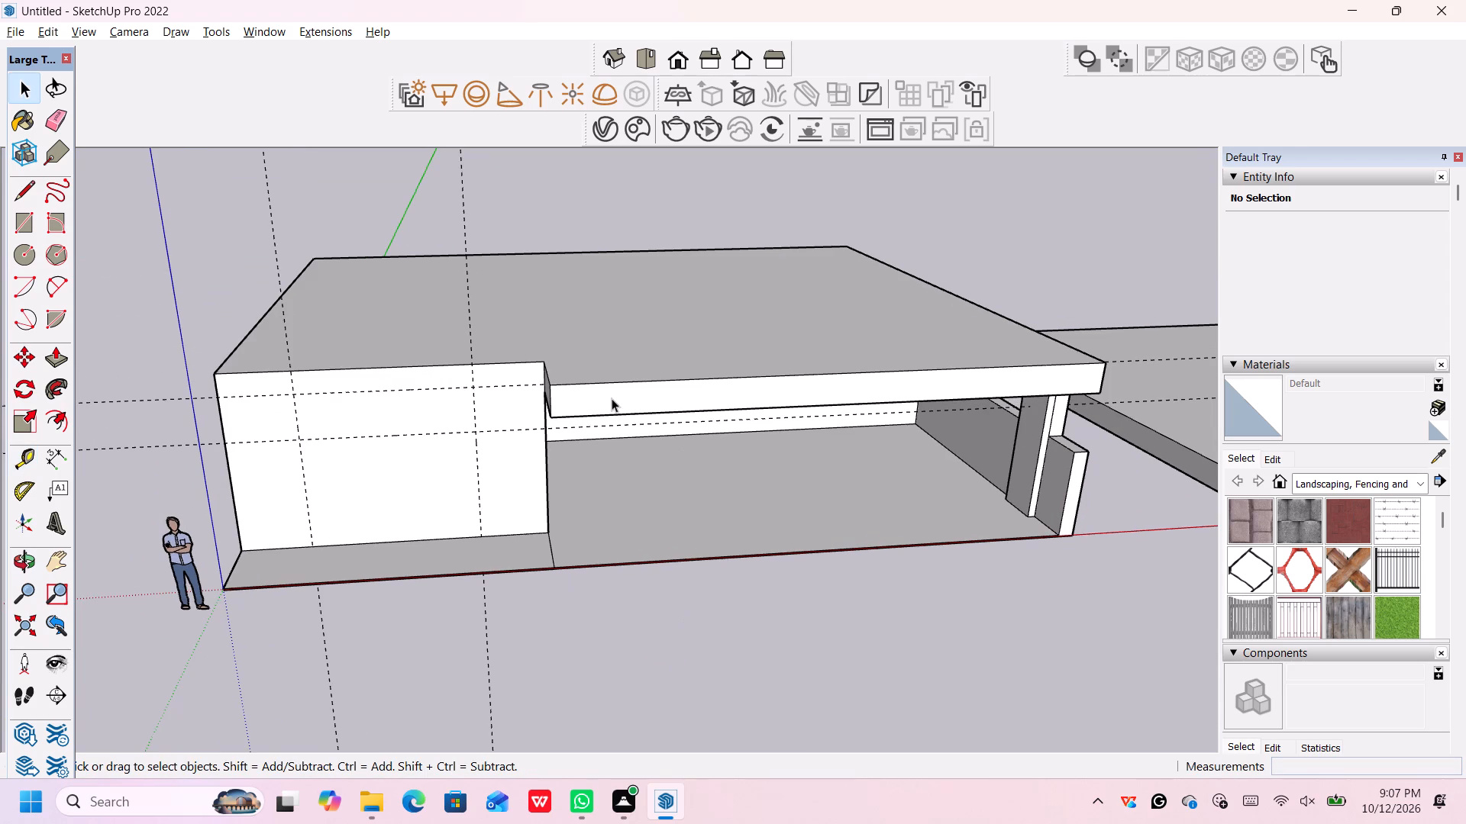
{"action": "left_click", "coordinate": [612, 398]}
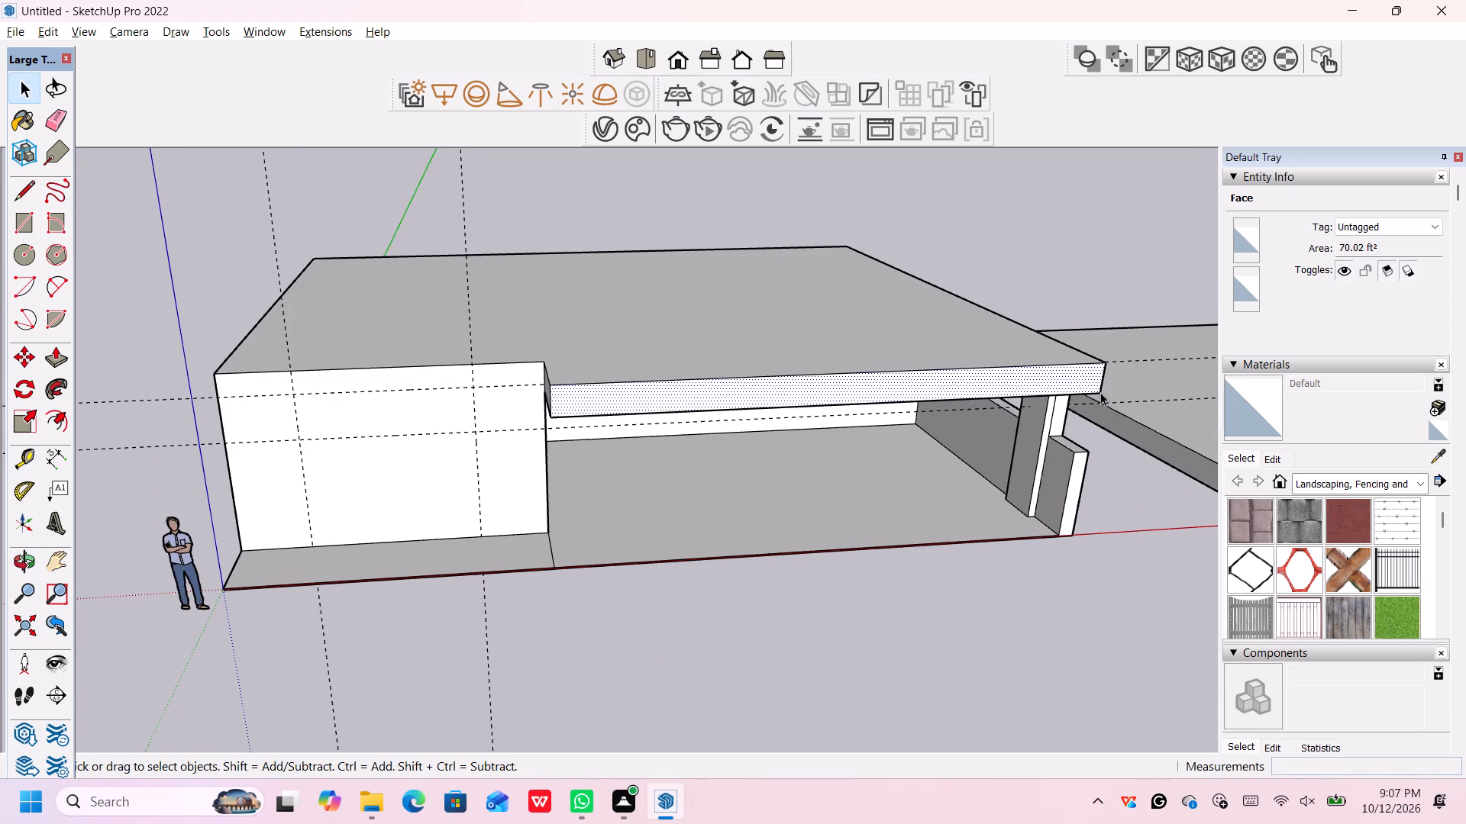
{"action": "double_click", "coordinate": [852, 299]}
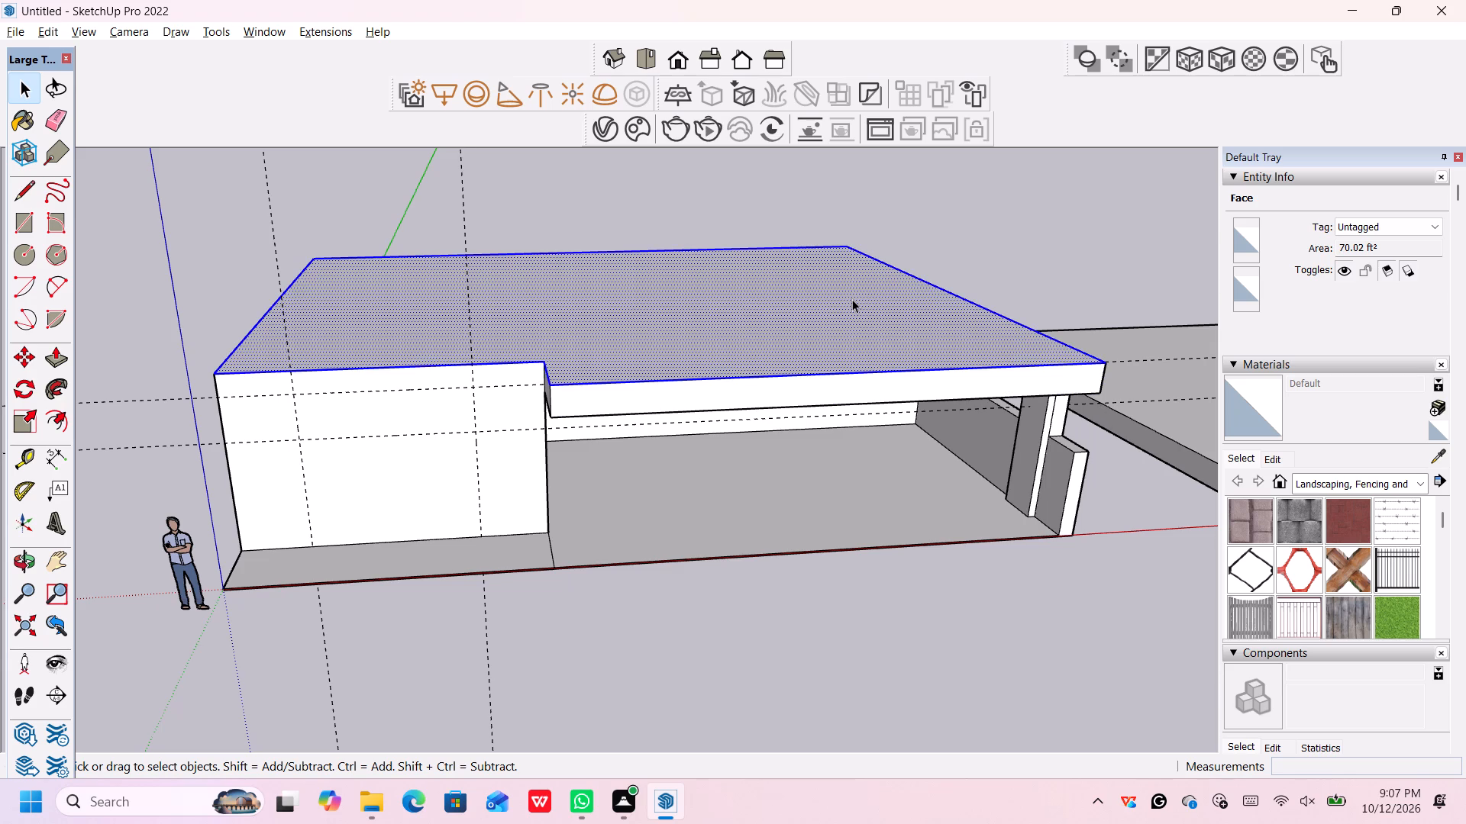
{"action": "double_click", "coordinate": [852, 299]}
{"action": "double_click", "coordinate": [852, 299]}
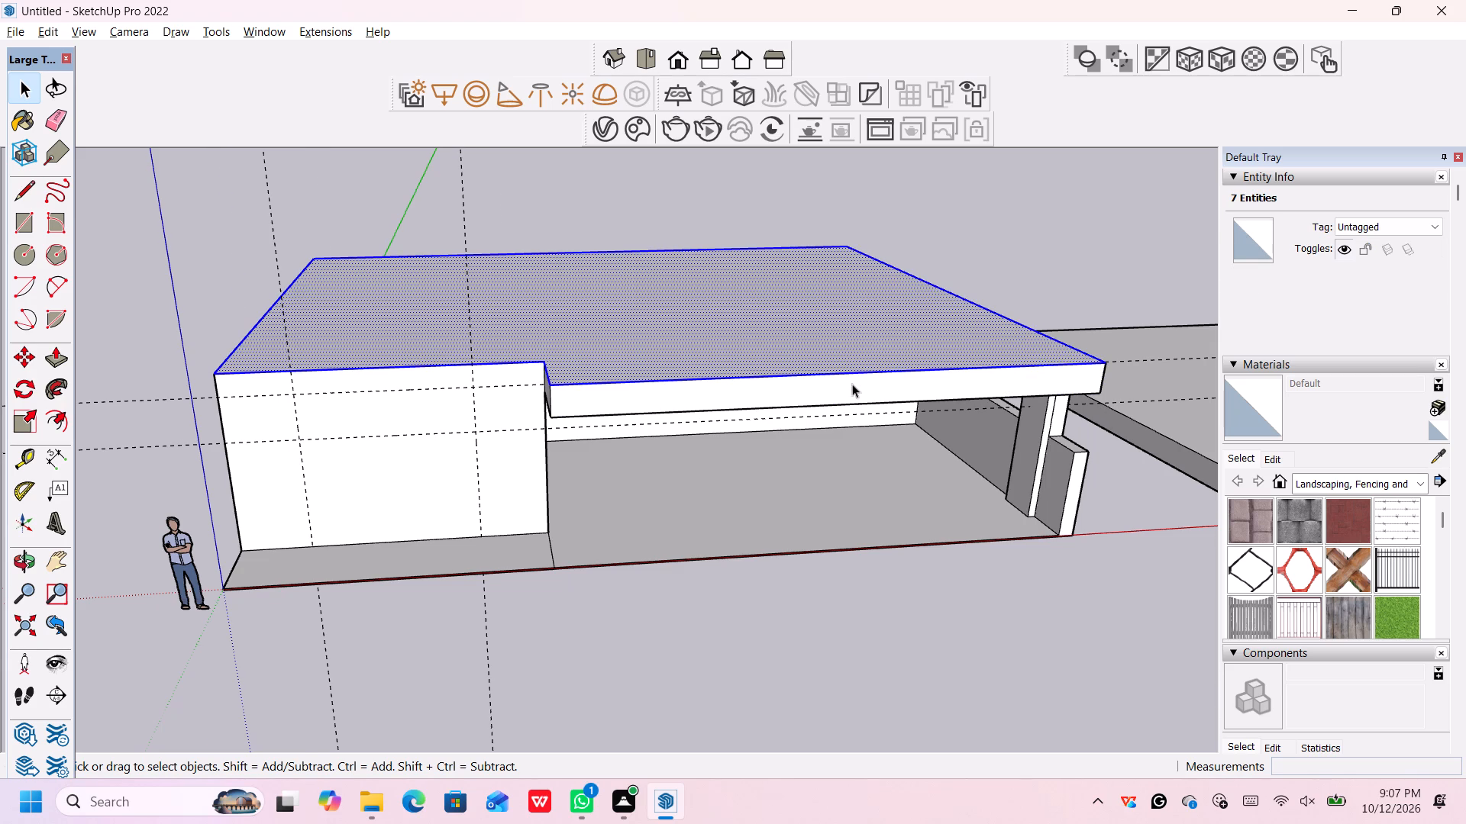
{"action": "scroll", "coordinate": [852, 384], "scroll_direction": "down", "scroll_amount": 1}
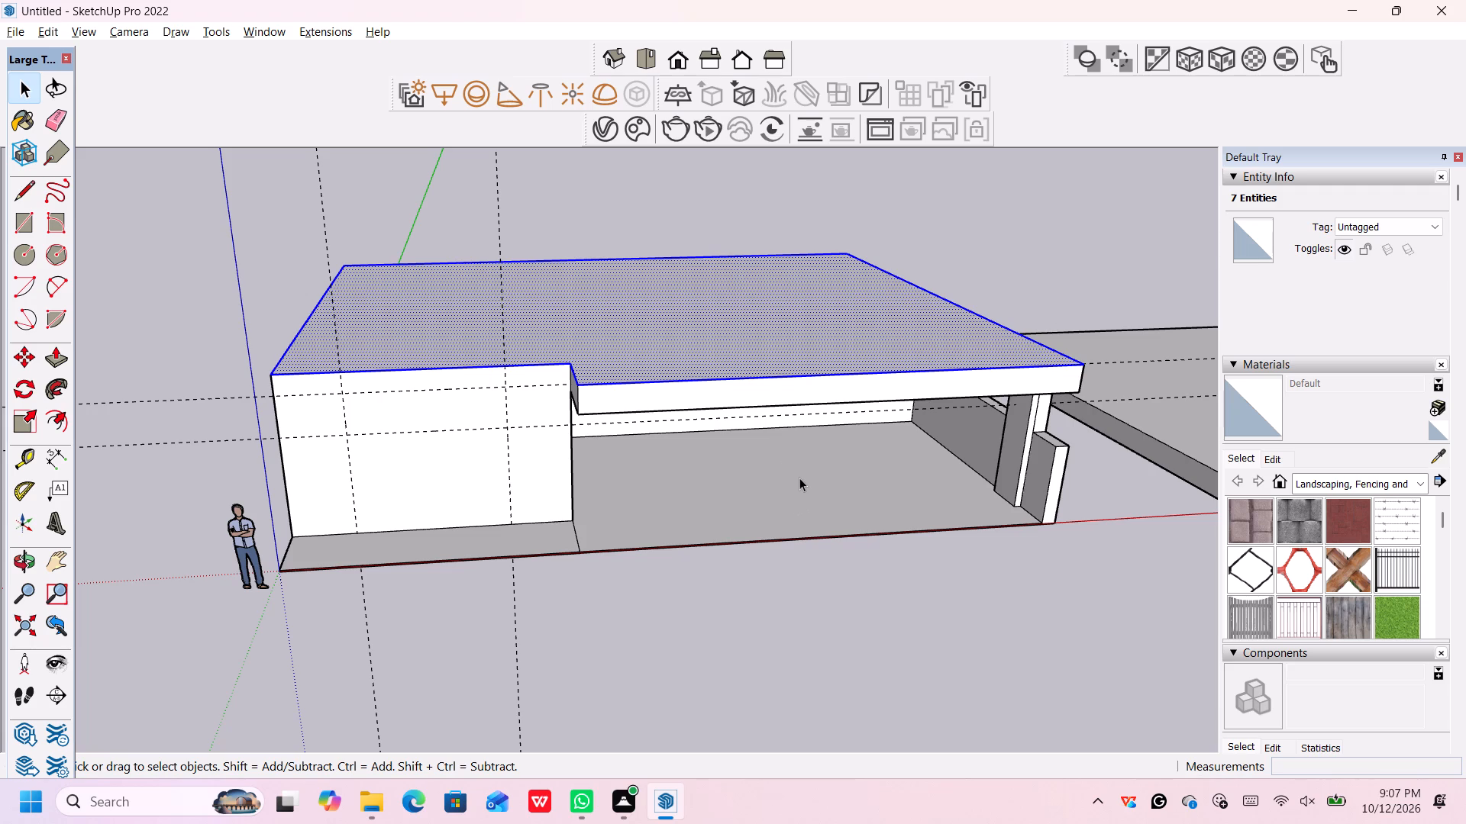
{"action": "scroll", "coordinate": [683, 436], "scroll_direction": "up", "scroll_amount": 1}
{"action": "middle_click_drag", "start_coordinate": [680, 622], "coordinate": [683, 616]}
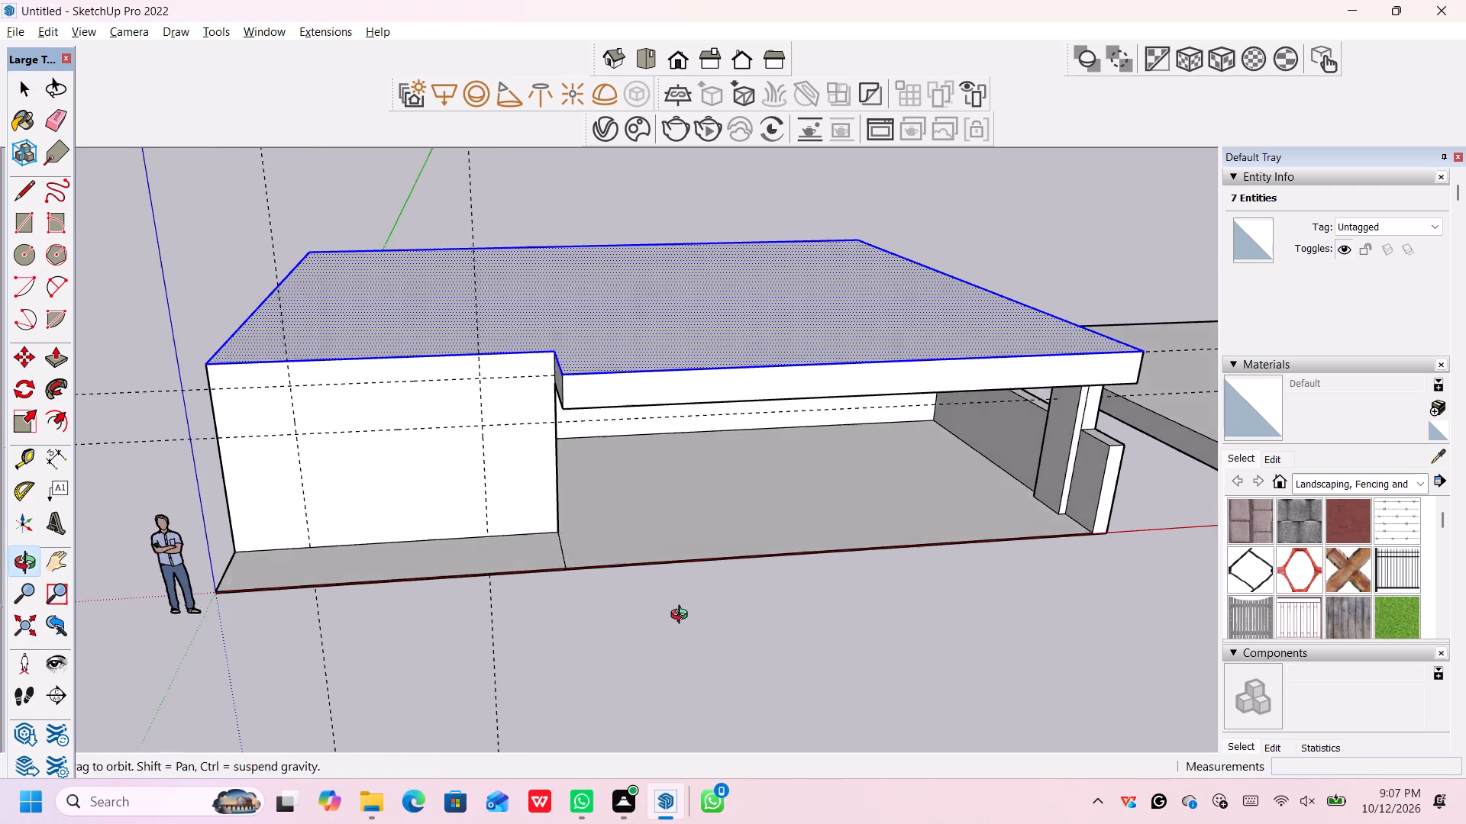
{"action": "middle_click_drag", "start_coordinate": [683, 616], "coordinate": [717, 469]}
{"action": "middle_click_drag", "start_coordinate": [717, 477], "coordinate": [590, 499]}
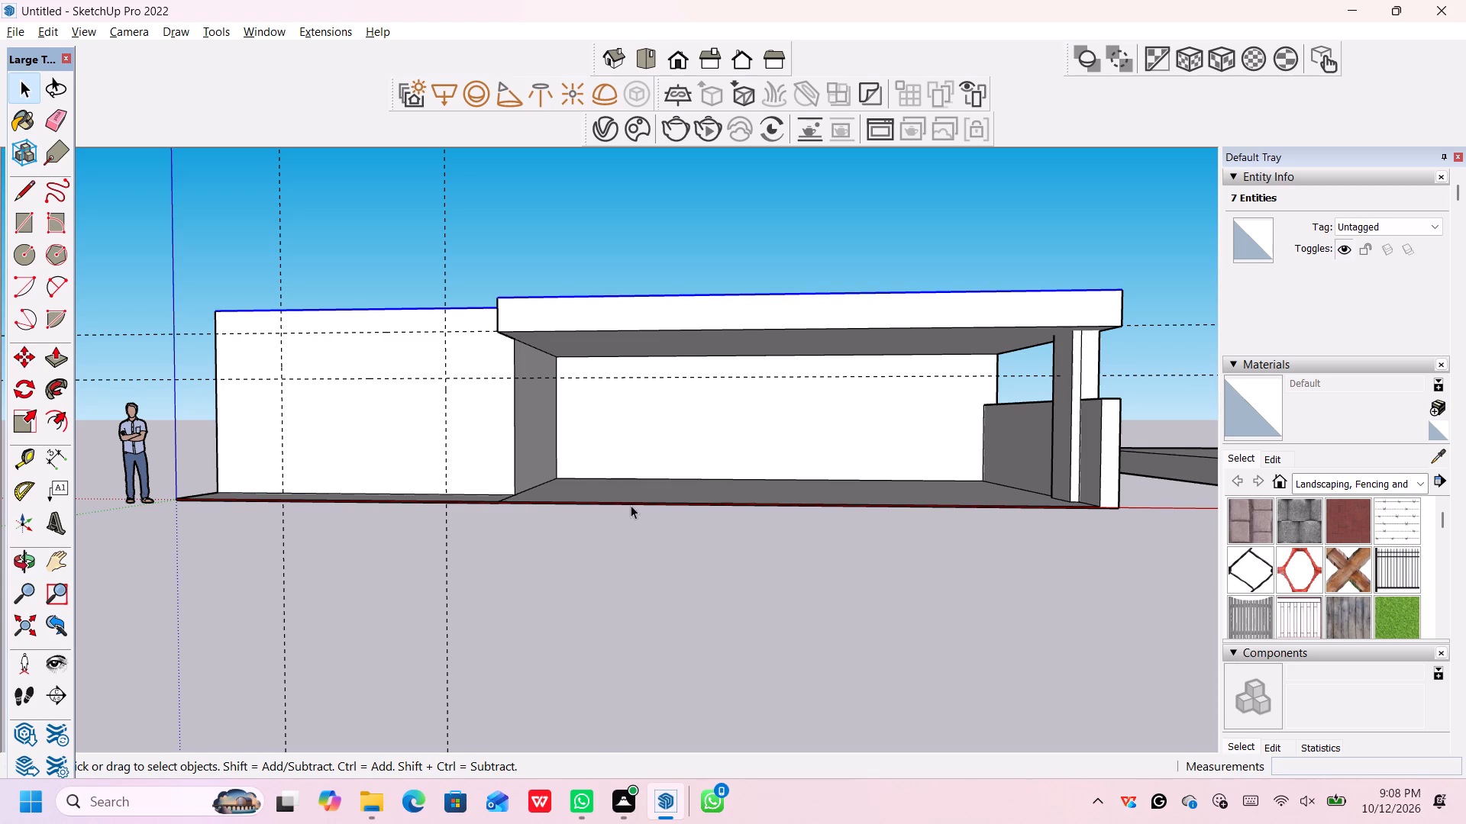
{"action": "scroll", "coordinate": [631, 505], "scroll_direction": "down", "scroll_amount": 1}
{"action": "middle_click_drag", "start_coordinate": [484, 559], "coordinate": [609, 618]}
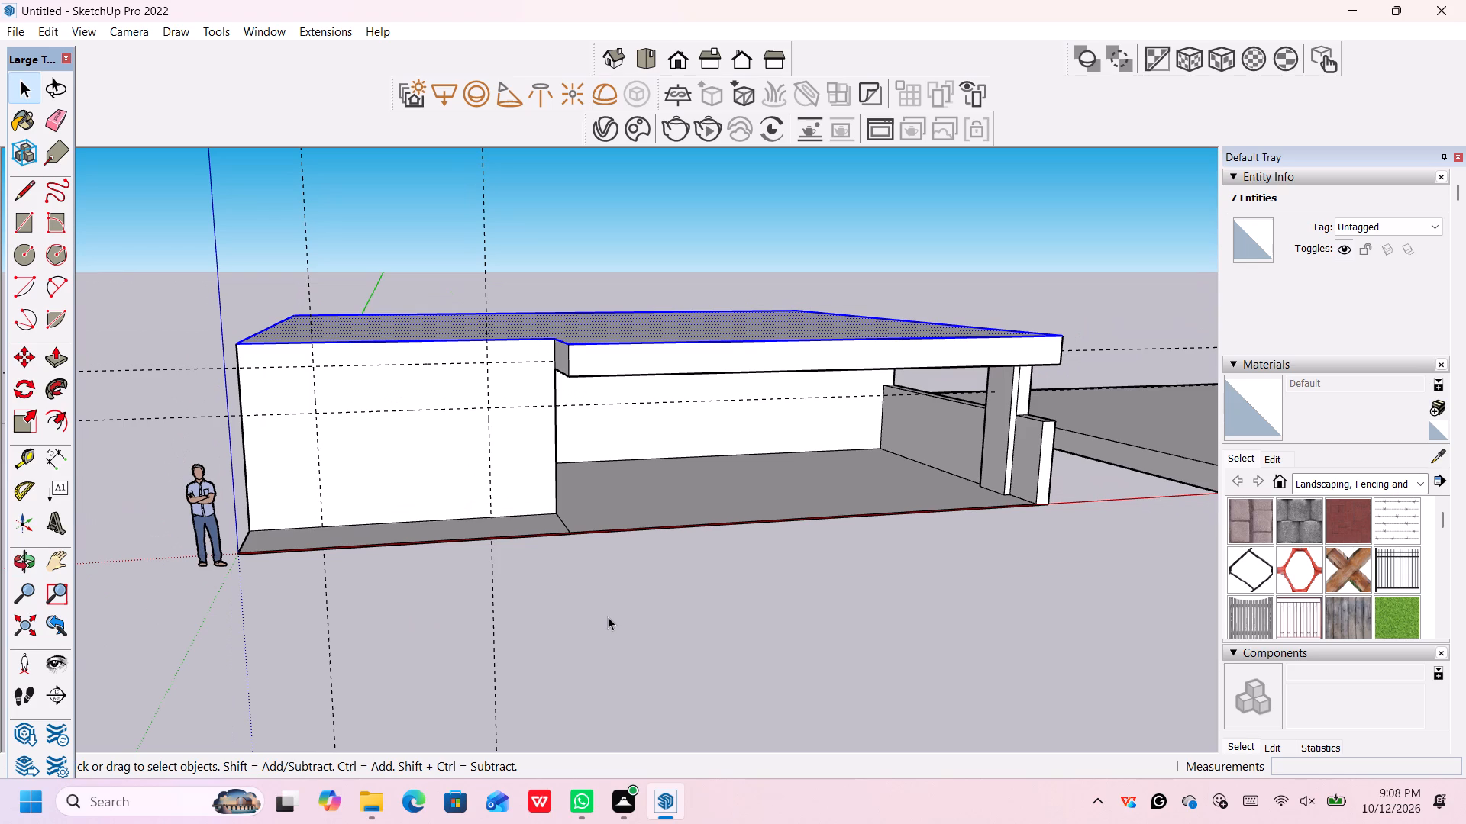
{"action": "scroll", "coordinate": [699, 592], "scroll_direction": "down", "scroll_amount": 2}
{"action": "middle_click", "coordinate": [688, 623]}
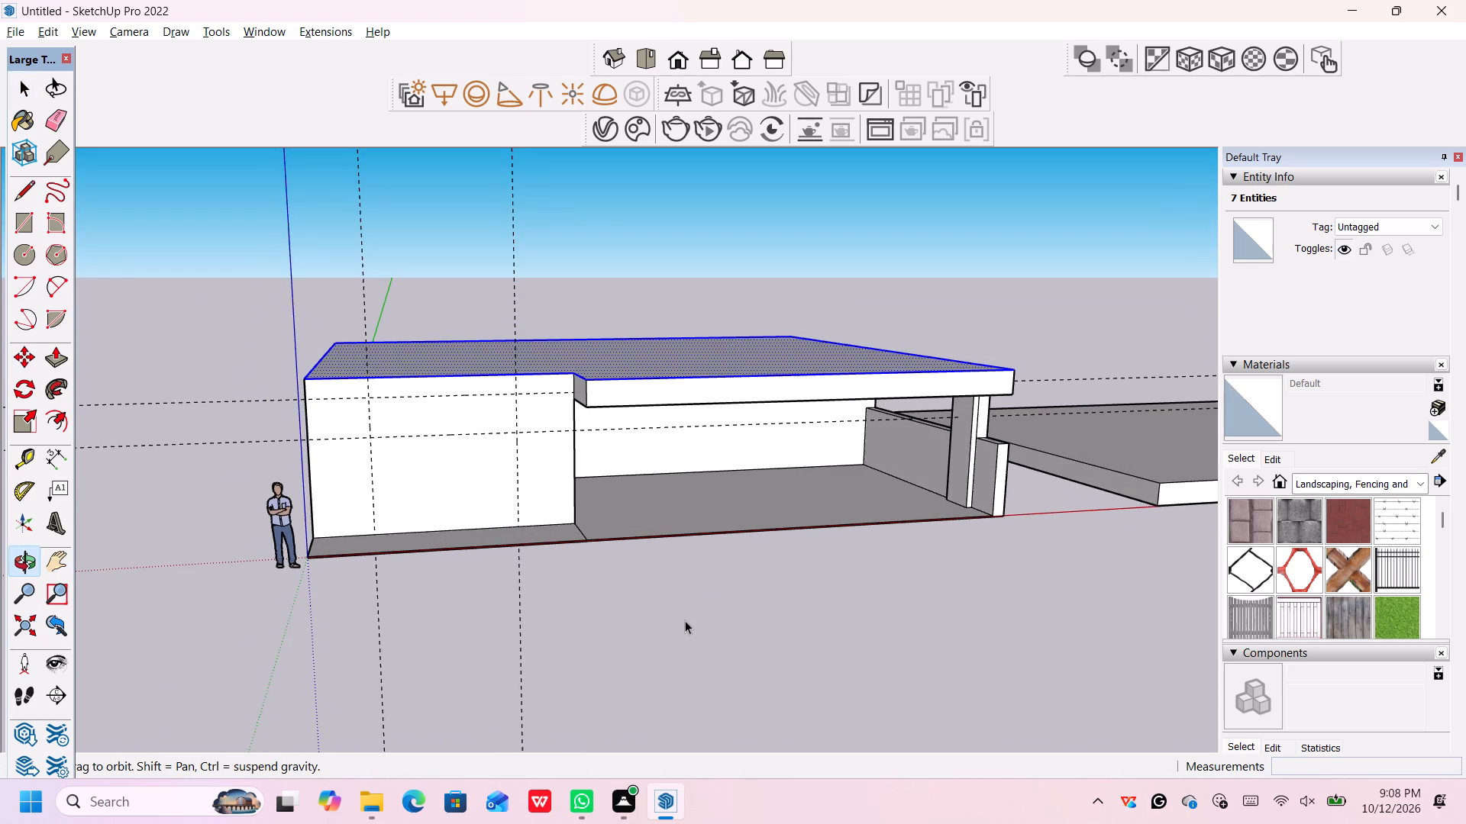
{"action": "key", "text": "space"}
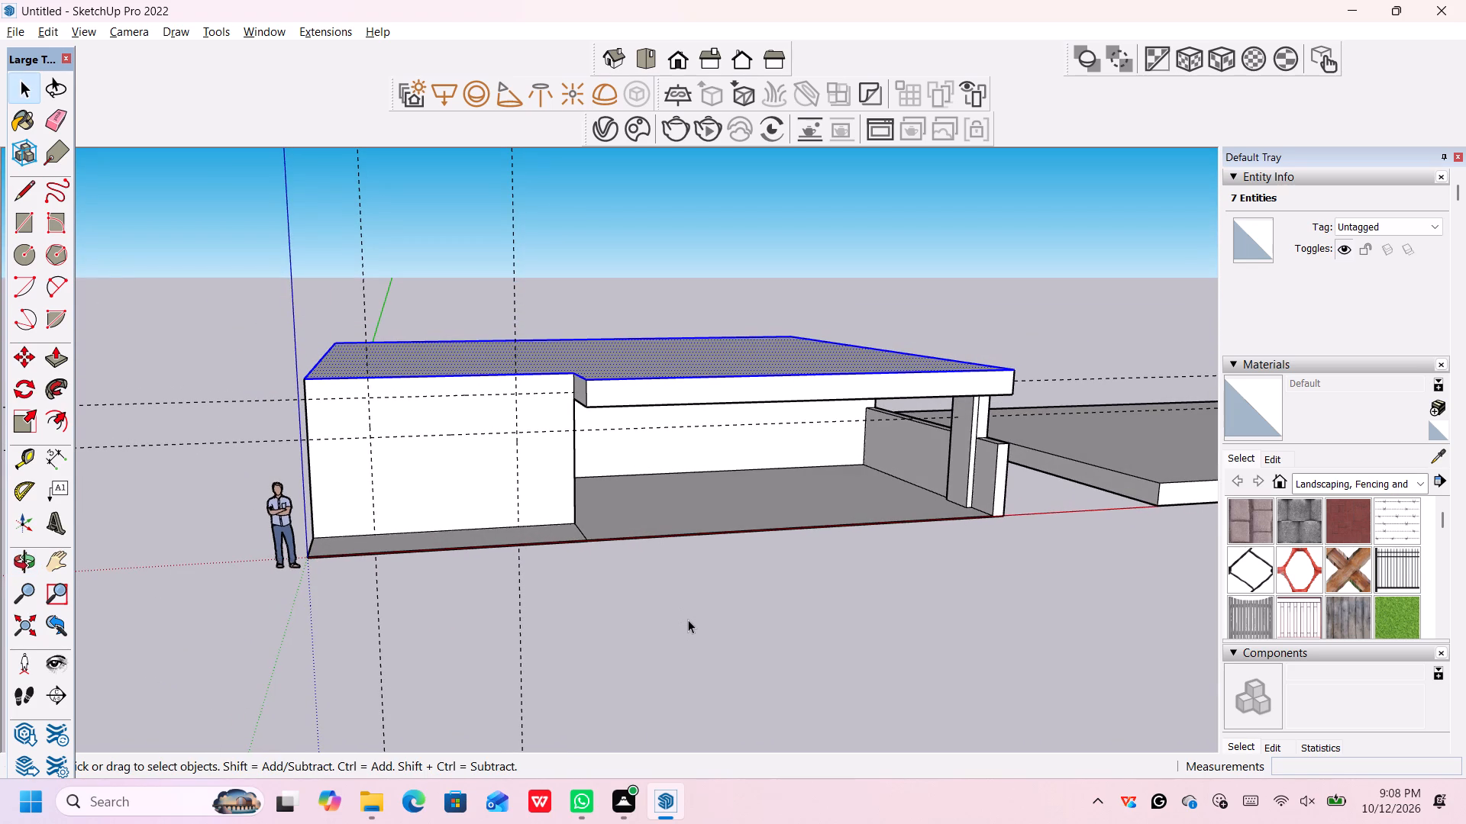
{"action": "middle_click_drag", "start_coordinate": [690, 614], "coordinate": [570, 562]}
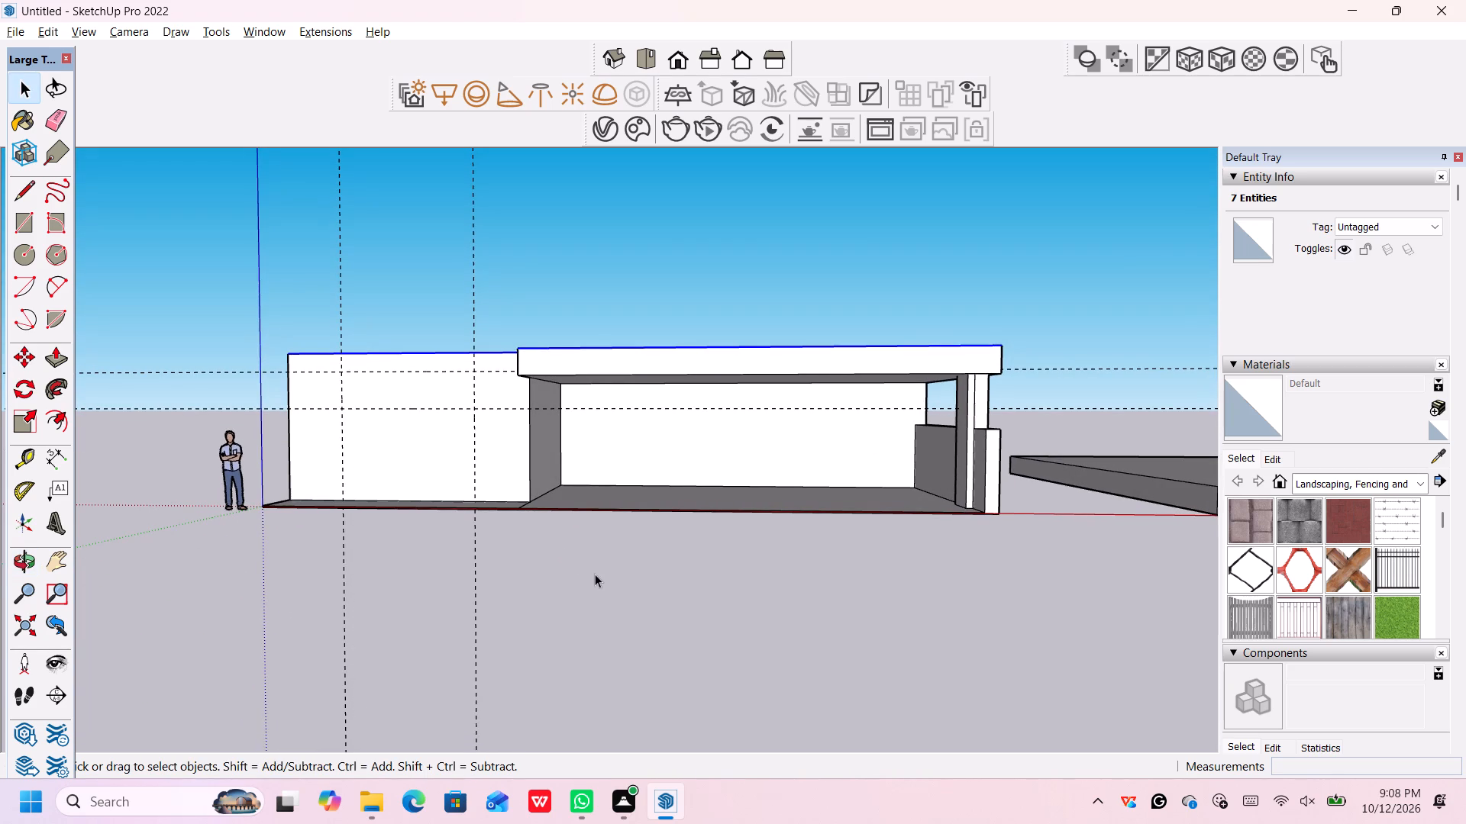
{"action": "middle_click_drag", "start_coordinate": [598, 581], "coordinate": [613, 563]}
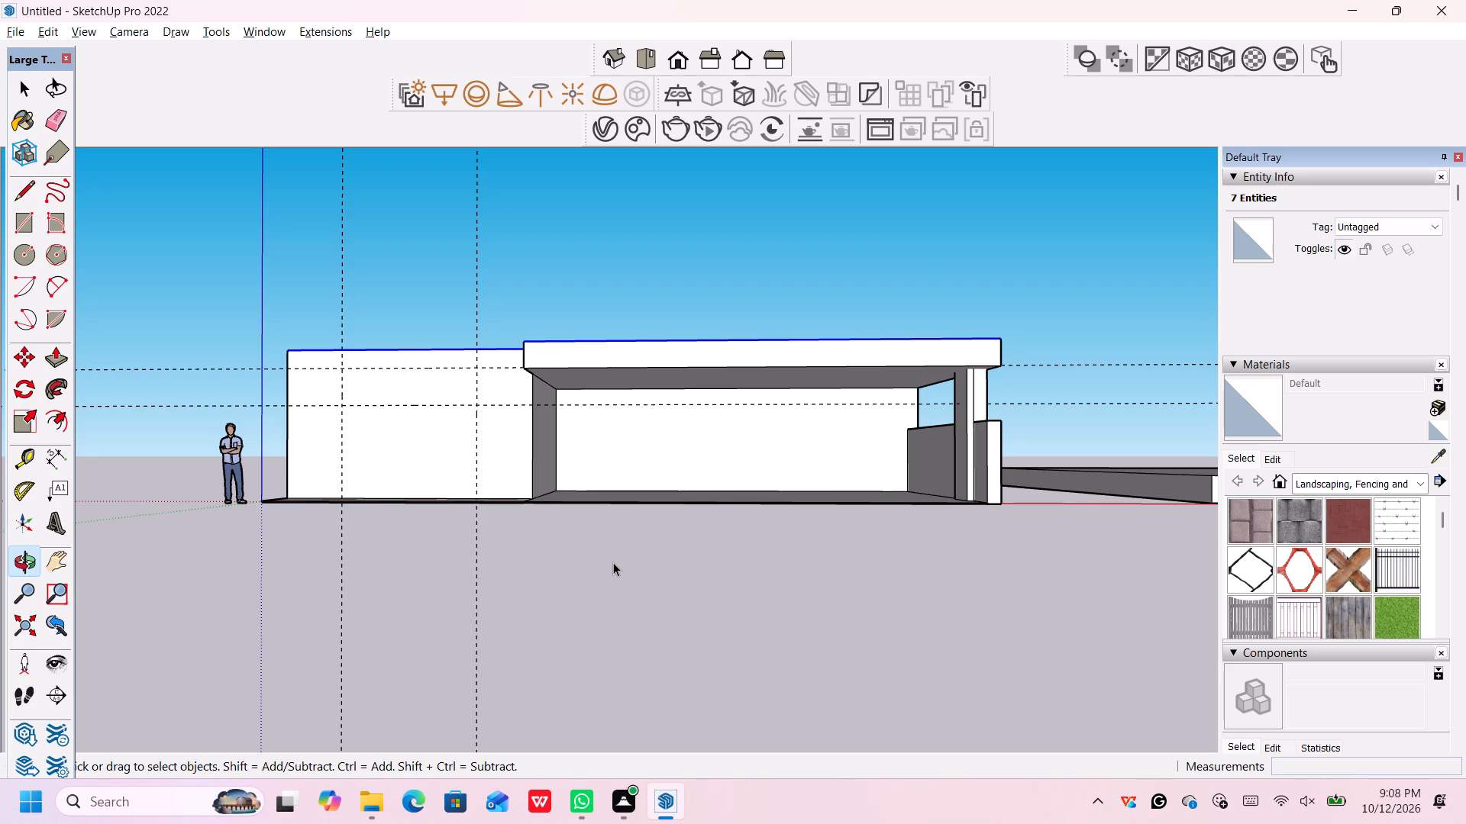
{"action": "key", "text": "space"}
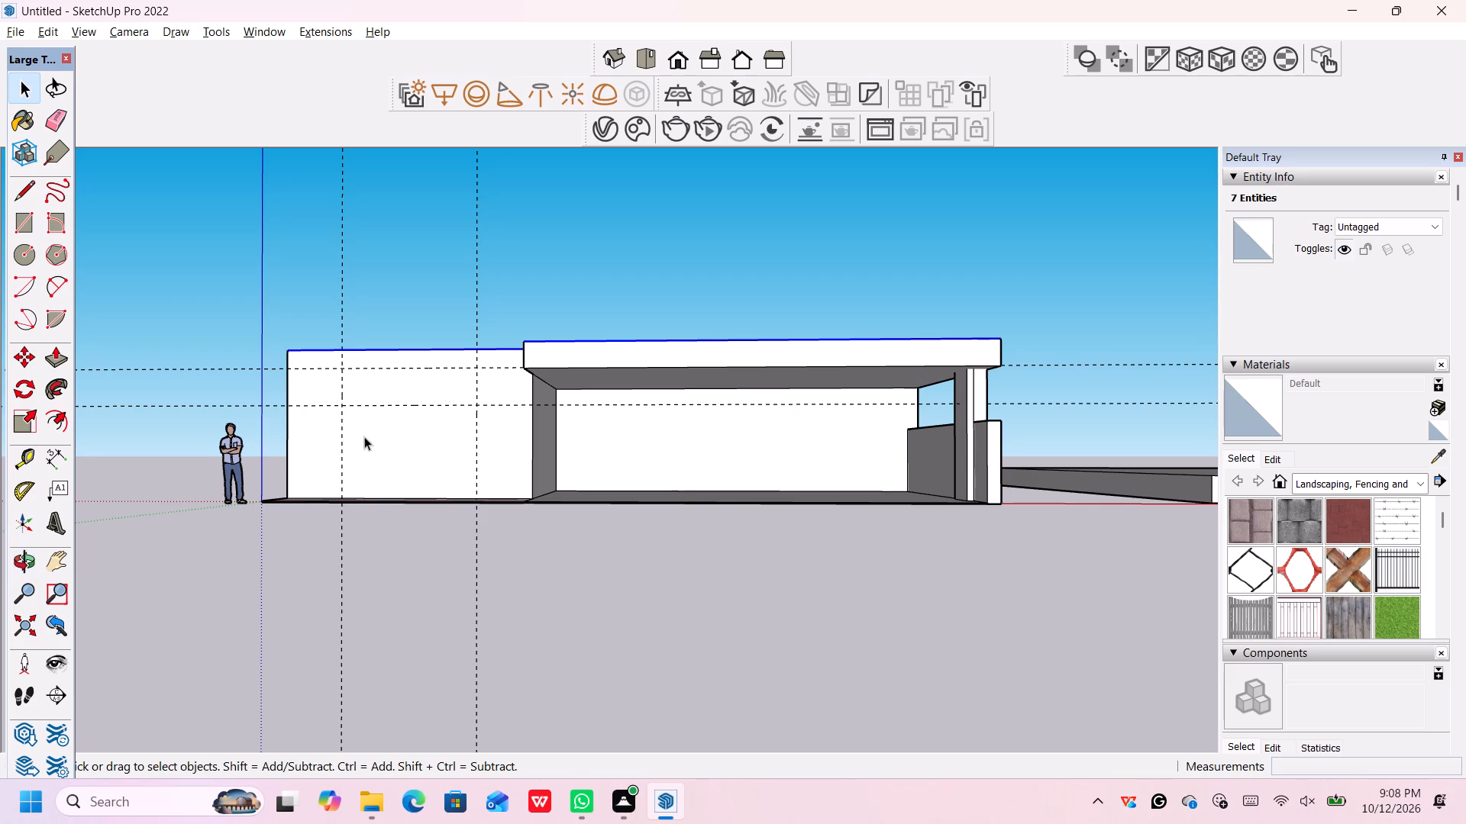
Draw lines from the recessed front wall's top edge 1'6" down one vertical guide, across the upper horizontal guide, and up the other vertical guide.
{"action": "middle_click_drag", "start_coordinate": [381, 565], "coordinate": [392, 573]}
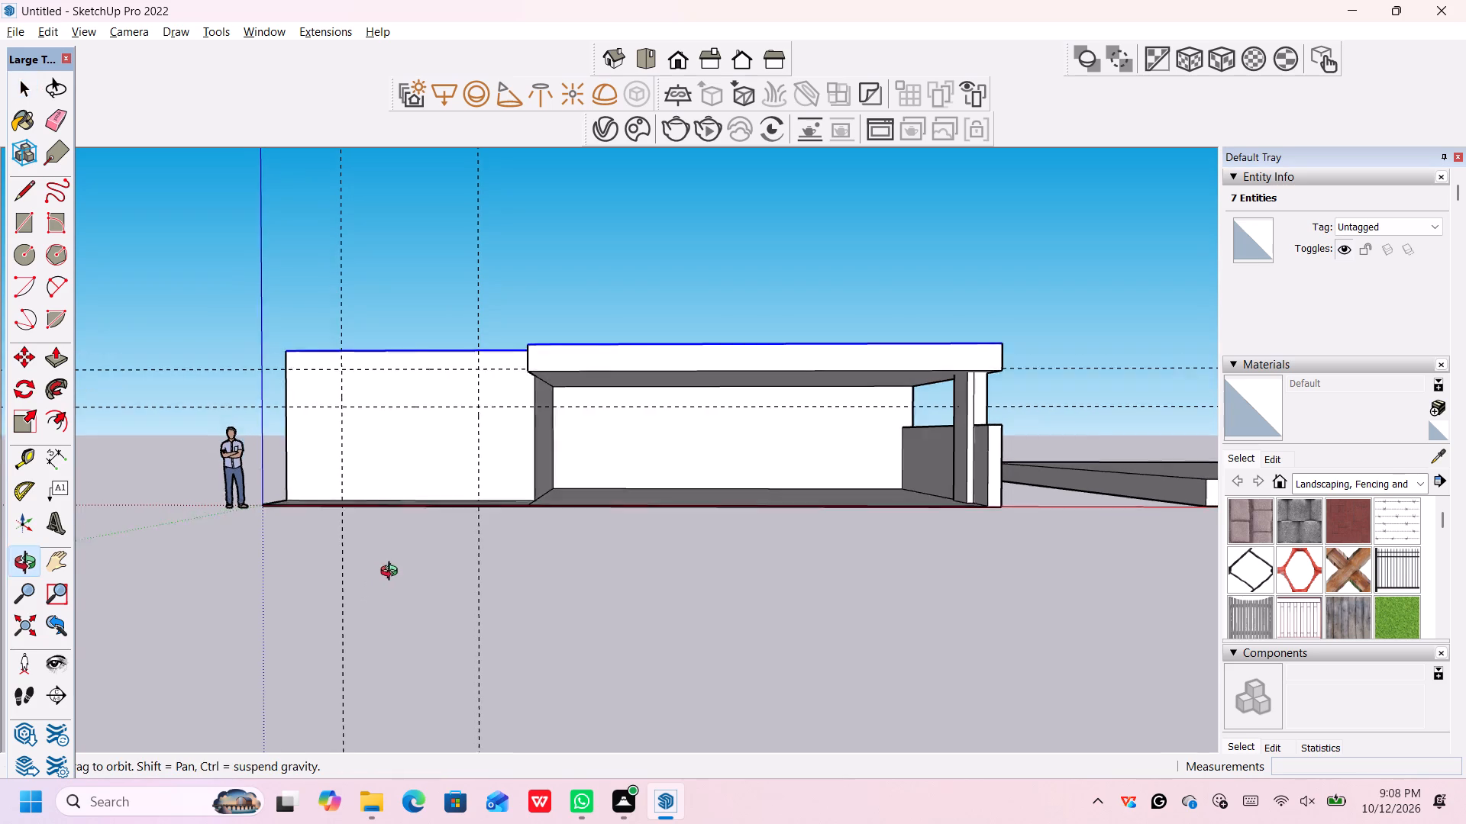
{"action": "middle_click_drag", "start_coordinate": [392, 573], "coordinate": [453, 594]}
{"action": "scroll", "coordinate": [432, 527], "scroll_direction": "up", "scroll_amount": 4}
{"action": "middle_click_drag", "start_coordinate": [431, 523], "coordinate": [455, 551]}
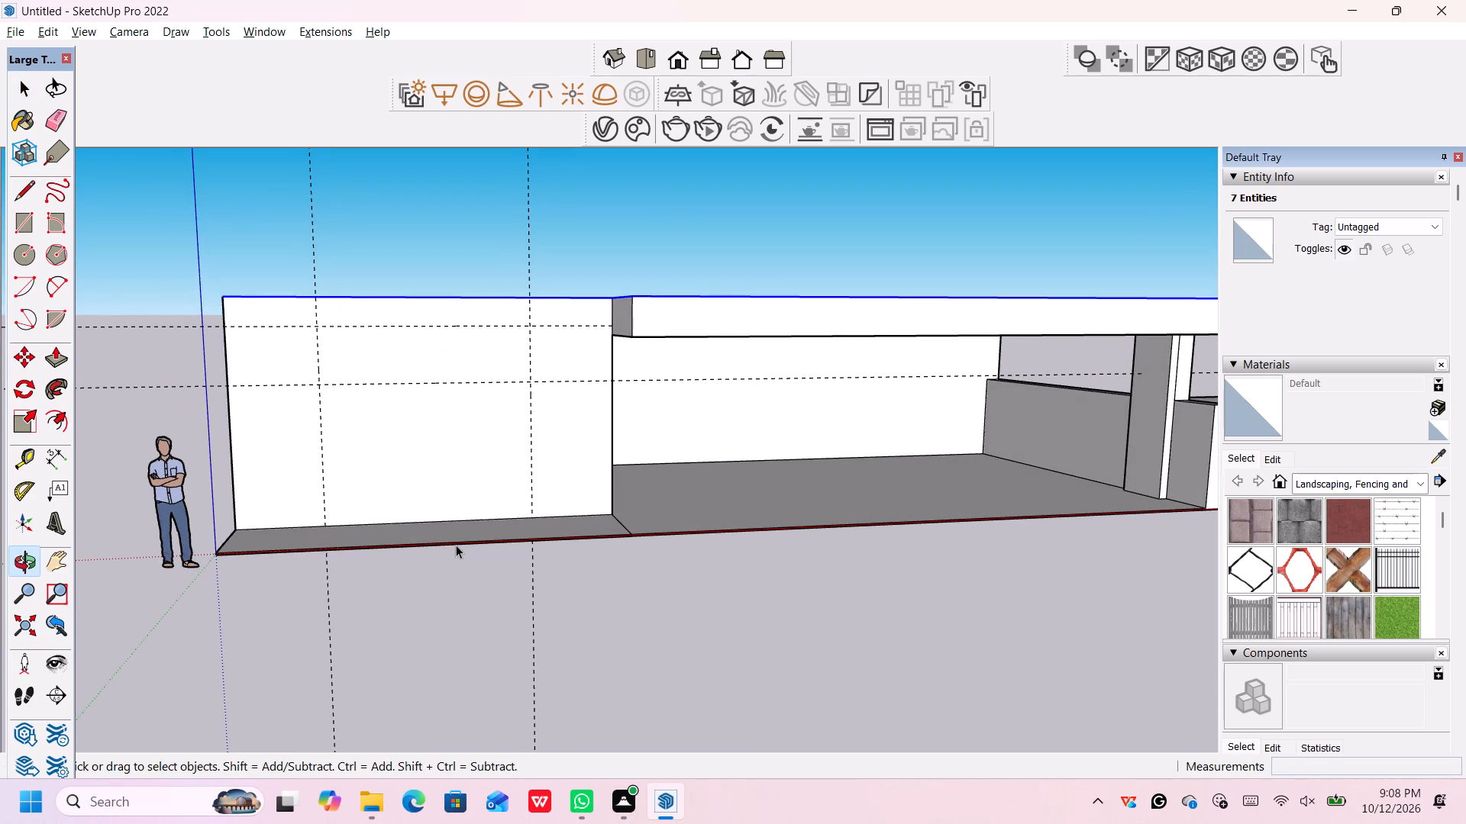
{"action": "key", "text": "l"}
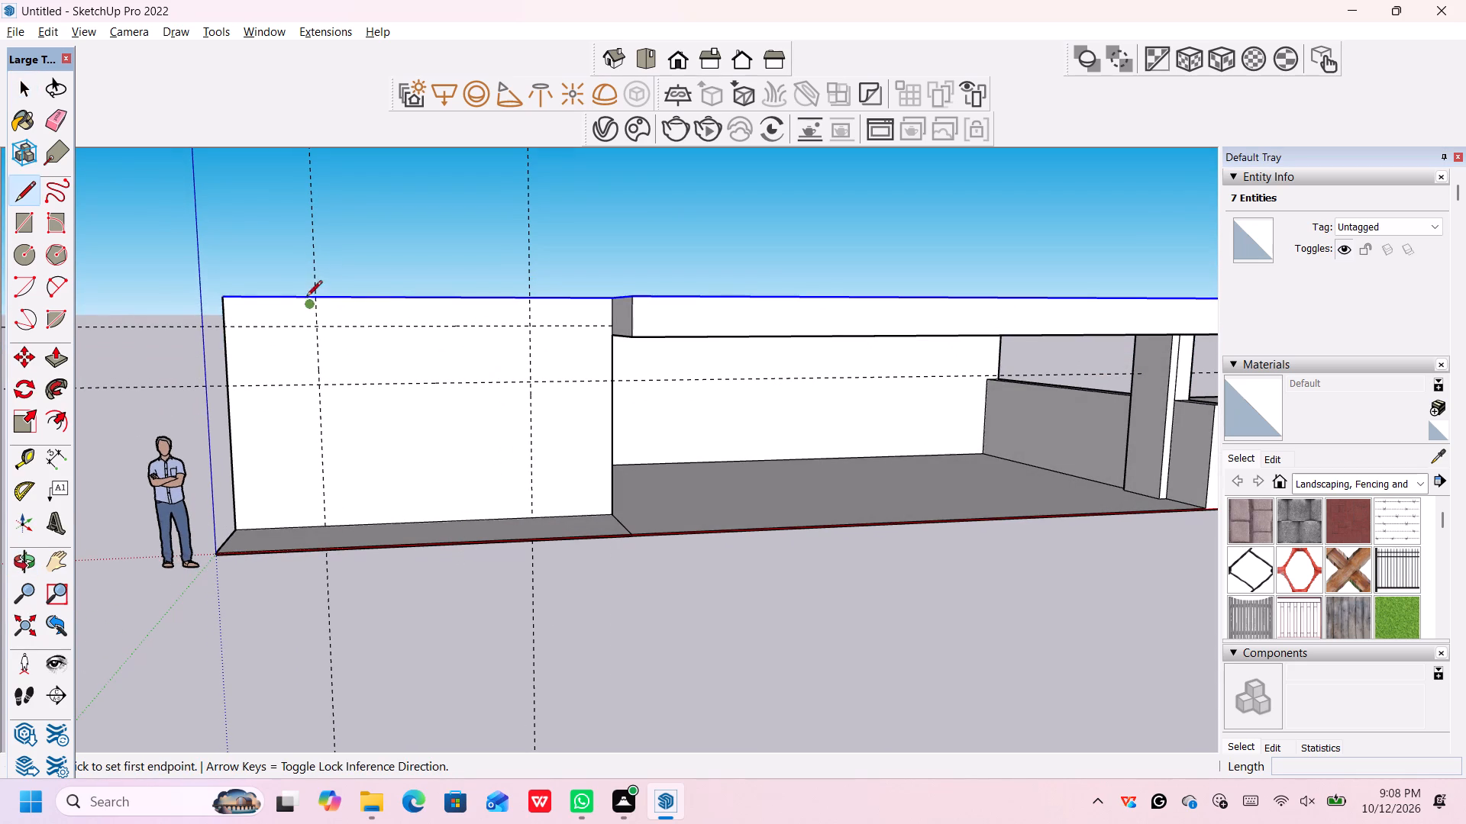
{"action": "left_click", "coordinate": [318, 297]}
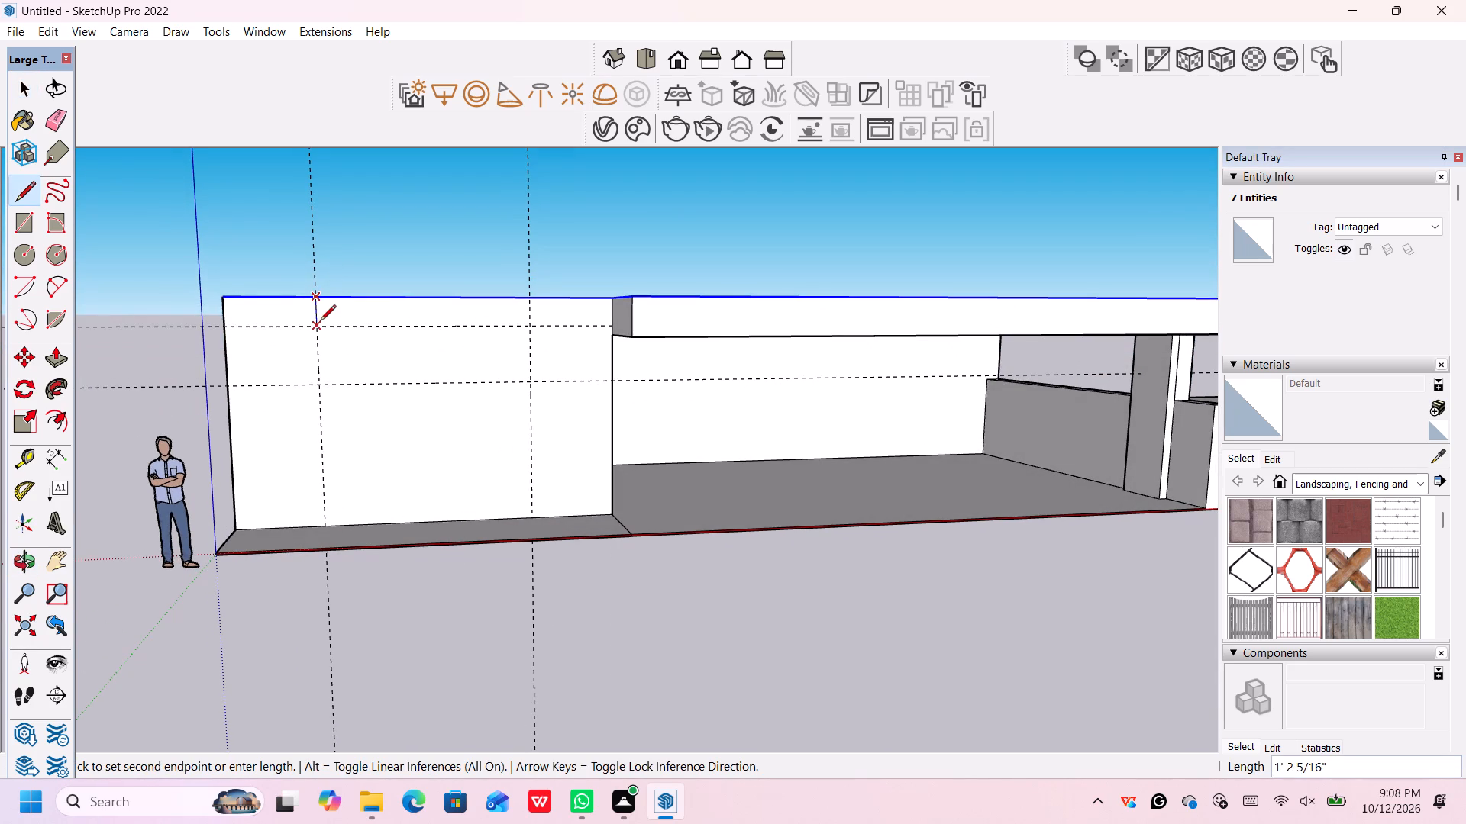
{"action": "left_click", "coordinate": [318, 323]}
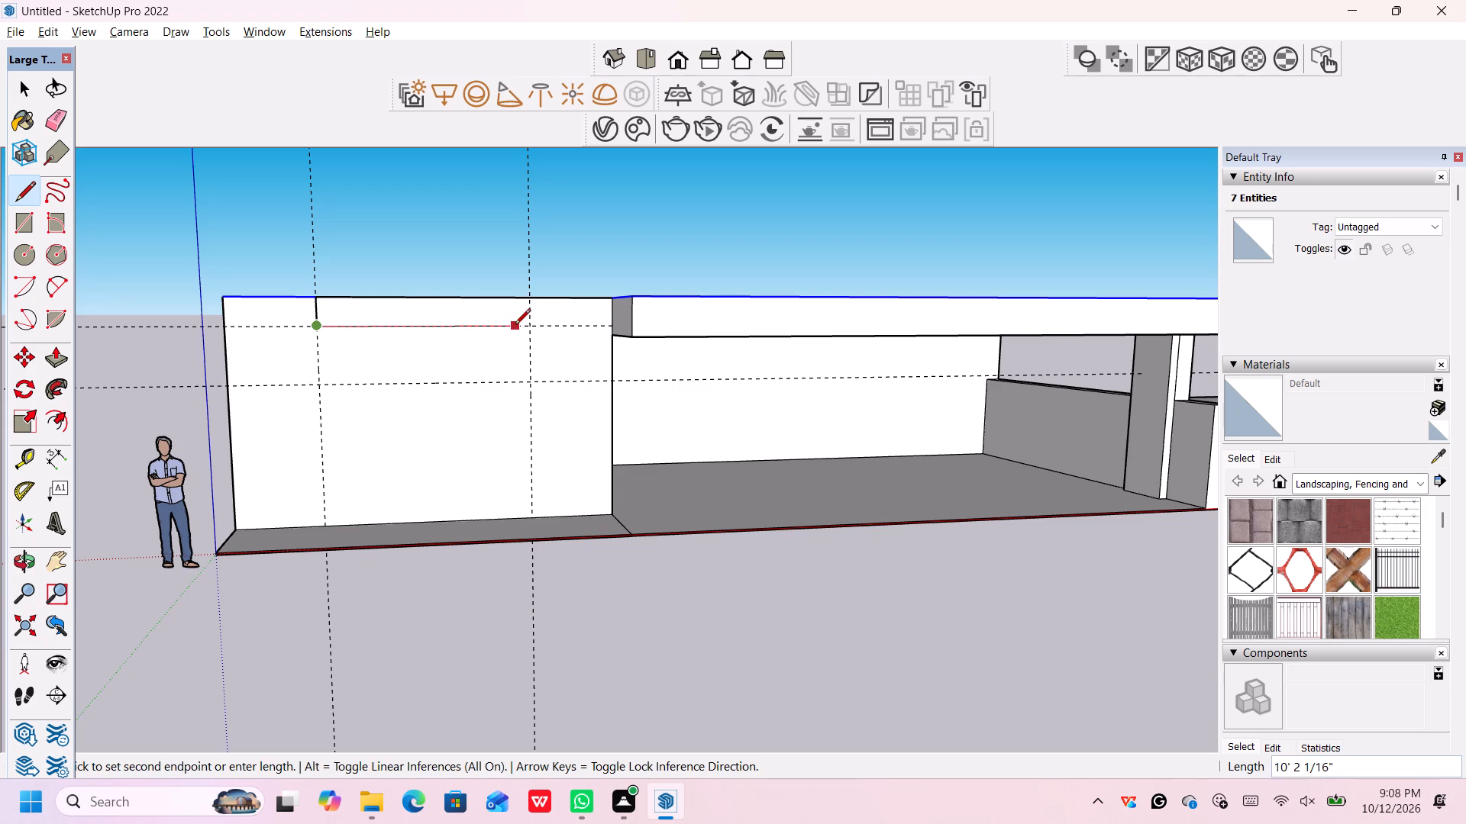
{"action": "left_click", "coordinate": [528, 327]}
{"action": "left_click", "coordinate": [531, 298]}
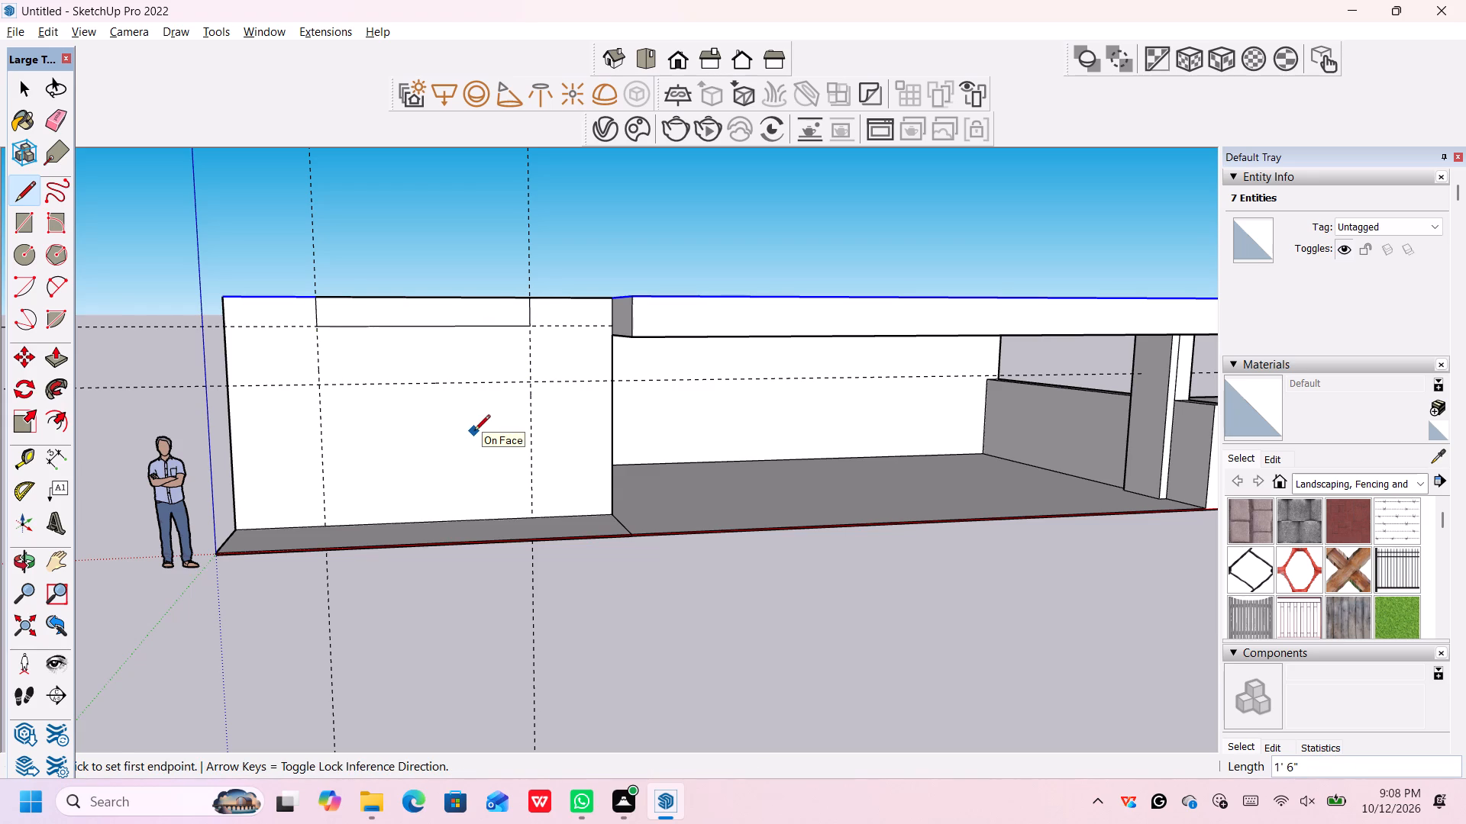
Draw two vertical lines 10'6" long along the guides, from the upper horizontal line's ends to the recessed front wall's base.
{"action": "left_click", "coordinate": [317, 324]}
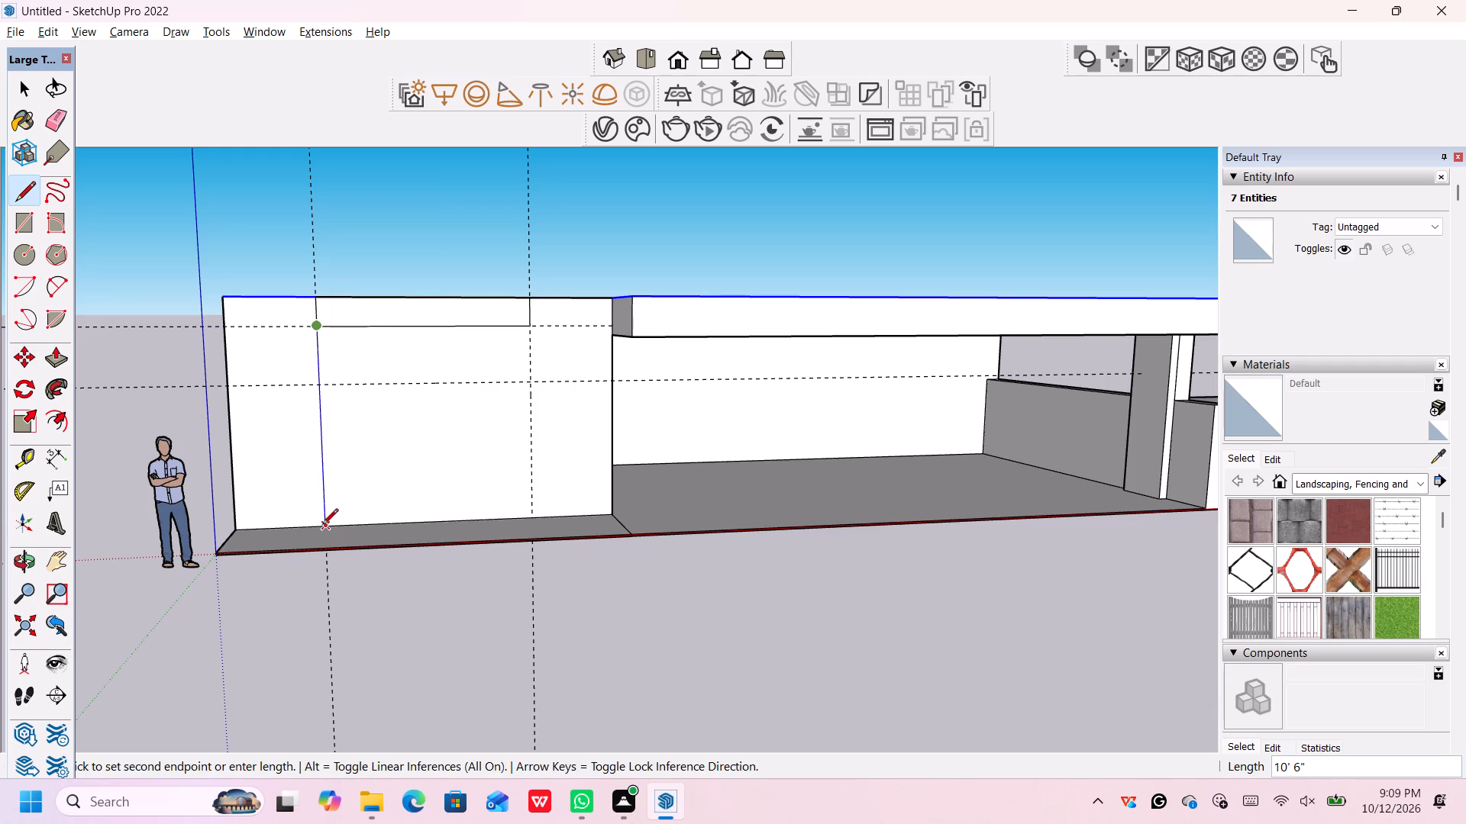
{"action": "left_click", "coordinate": [322, 526]}
{"action": "left_click", "coordinate": [531, 327]}
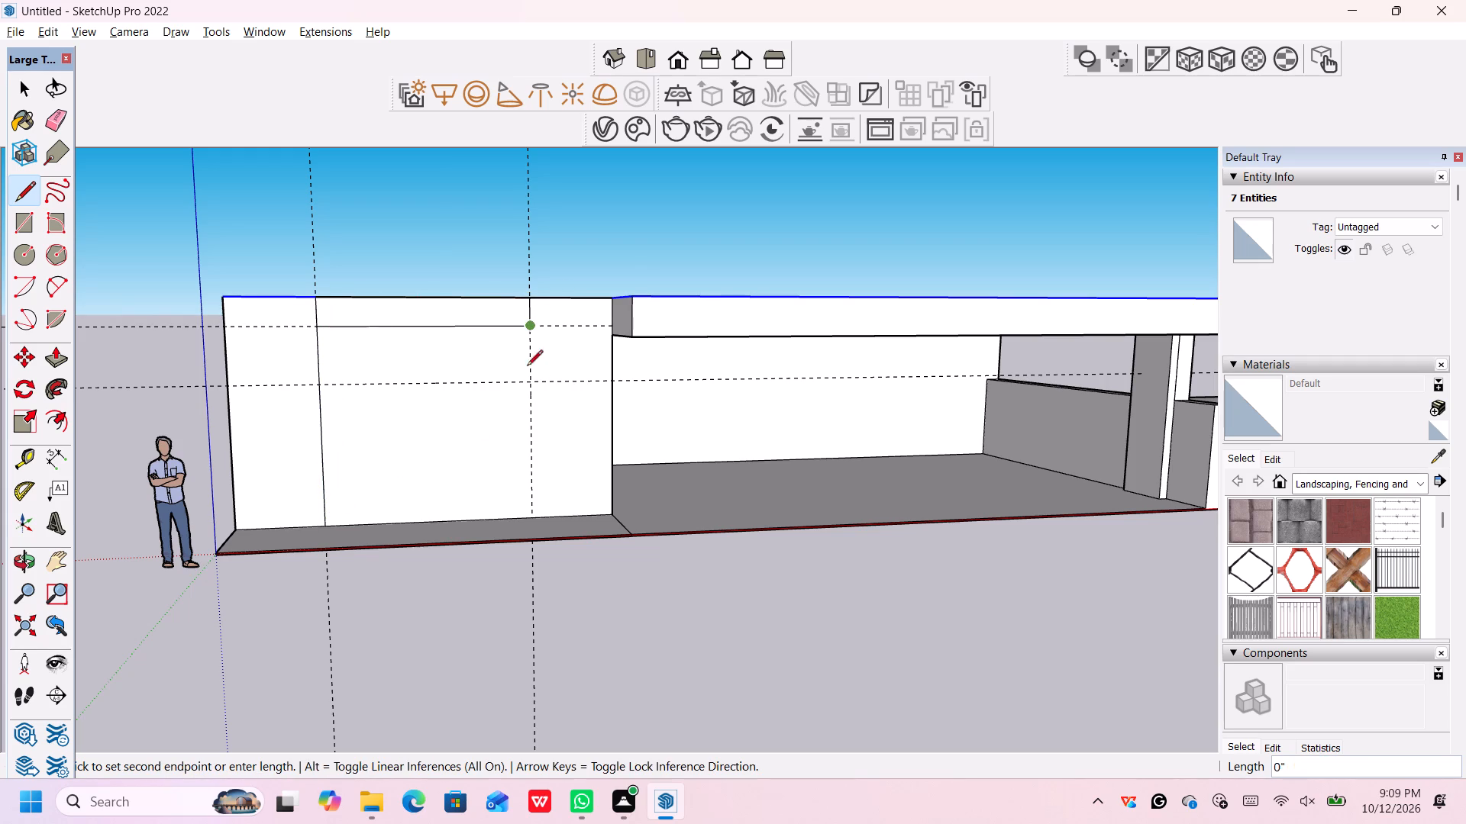
{"action": "left_click", "coordinate": [532, 518]}
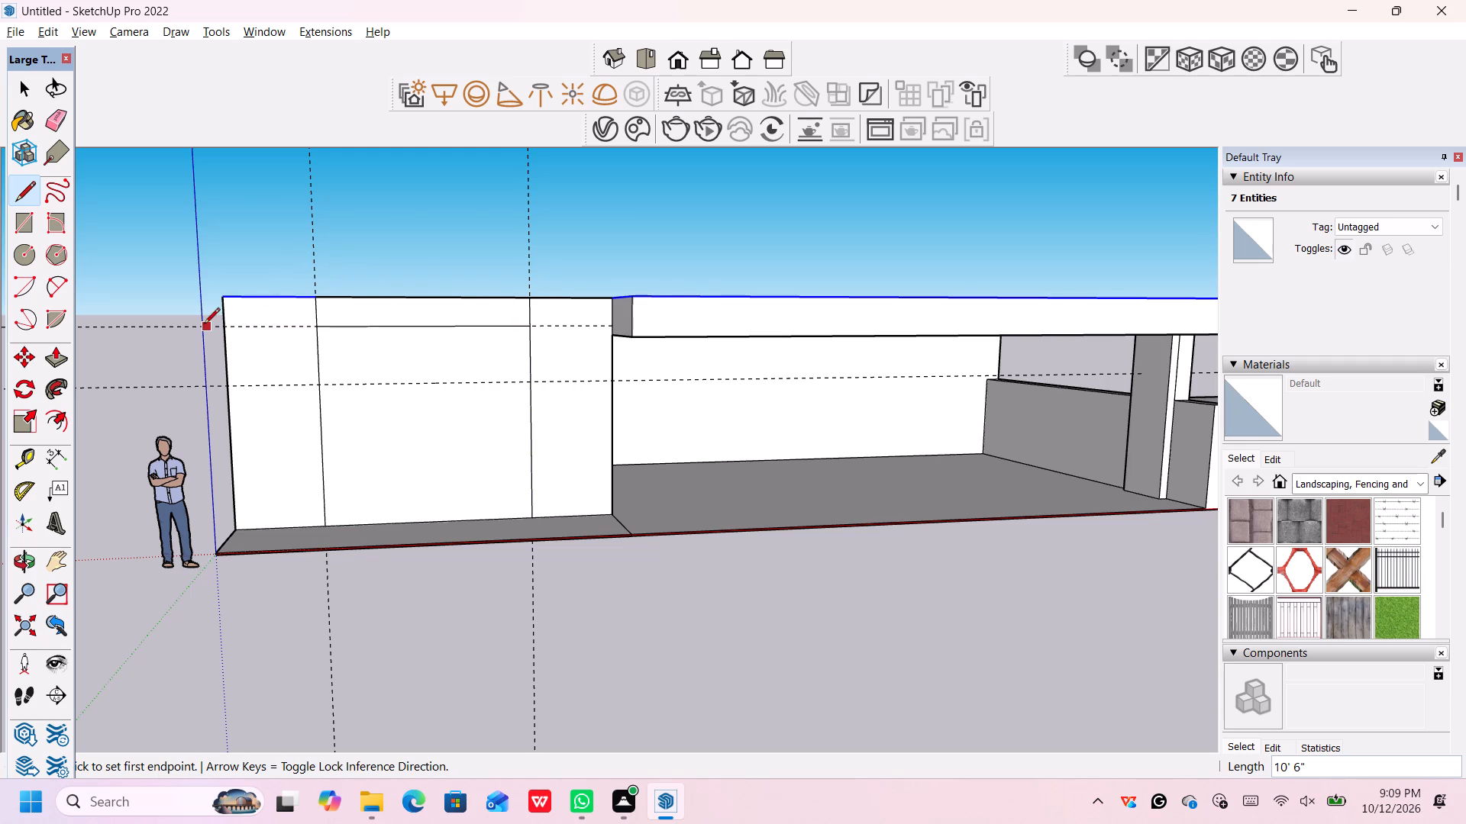
Extend the upper horizontal line 4'6" on each side to meet the recessed front wall's outer and porch-side edges.
{"action": "left_click", "coordinate": [224, 325]}
{"action": "left_click", "coordinate": [314, 326]}
{"action": "left_click", "coordinate": [533, 327]}
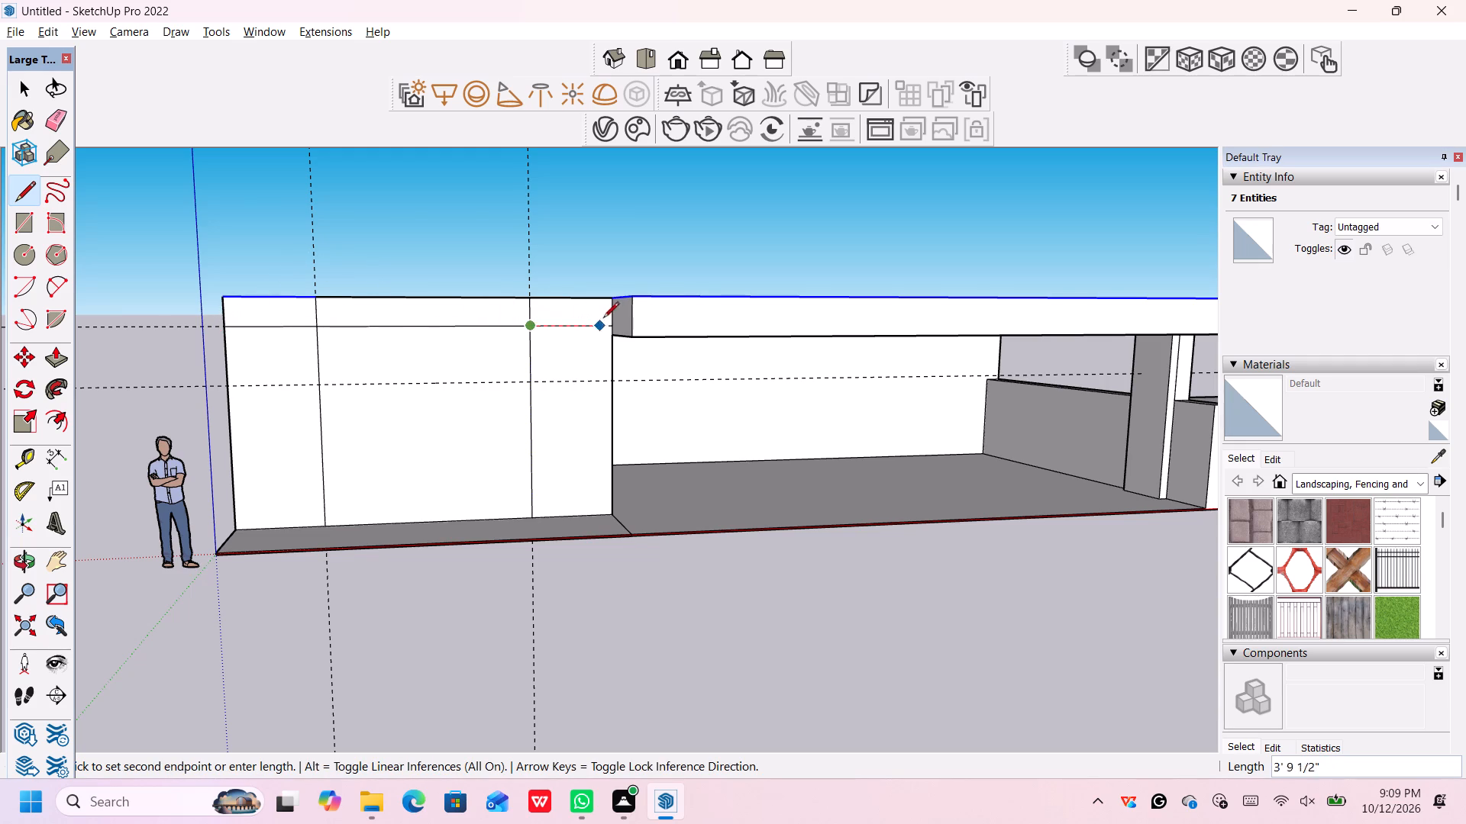
{"action": "left_click", "coordinate": [615, 323]}
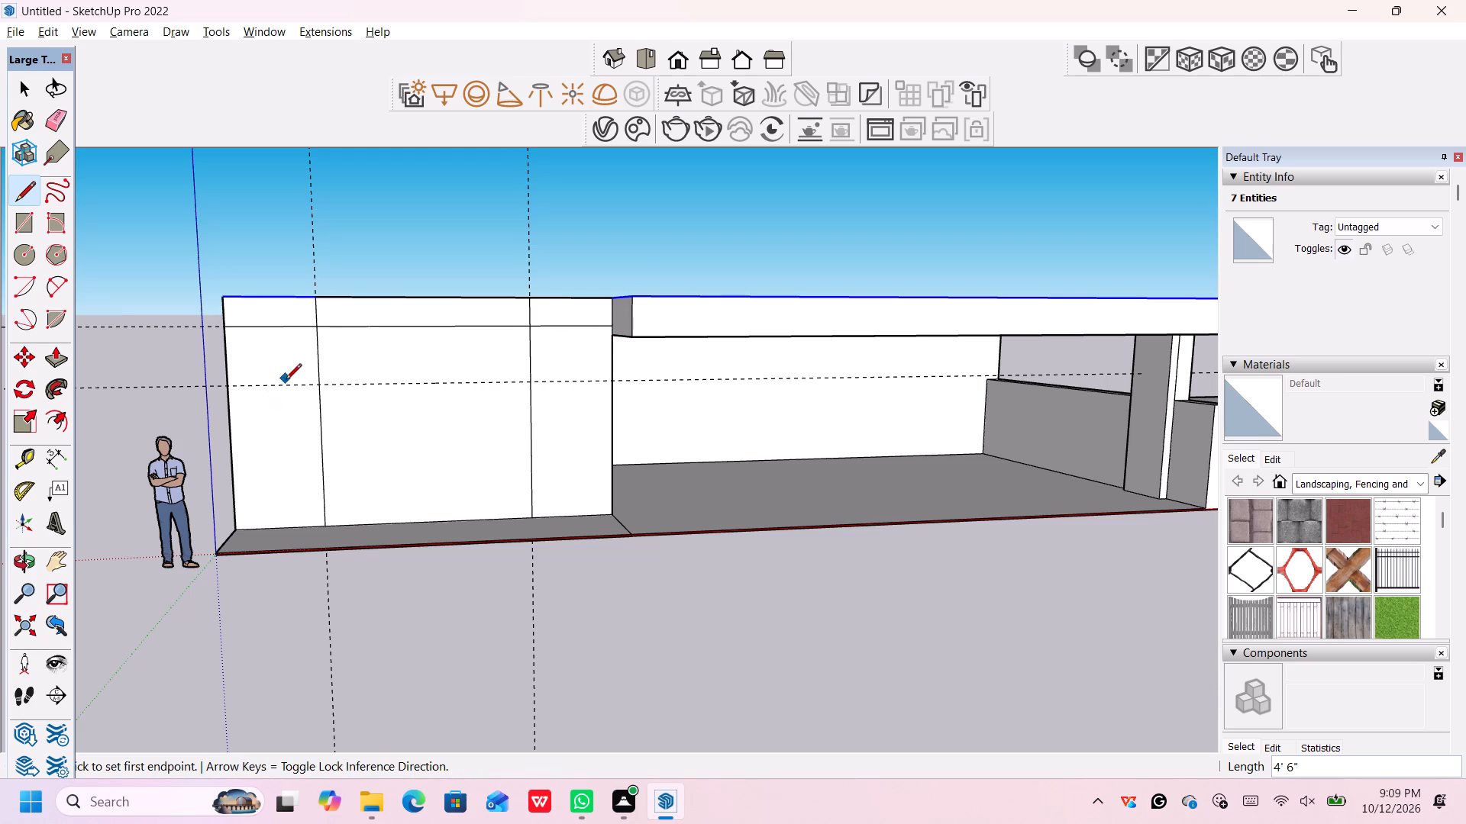
Draw a horizontal line about 11' long on the lower horizontal guide between the two vertical lines.
{"action": "left_click", "coordinate": [321, 387]}
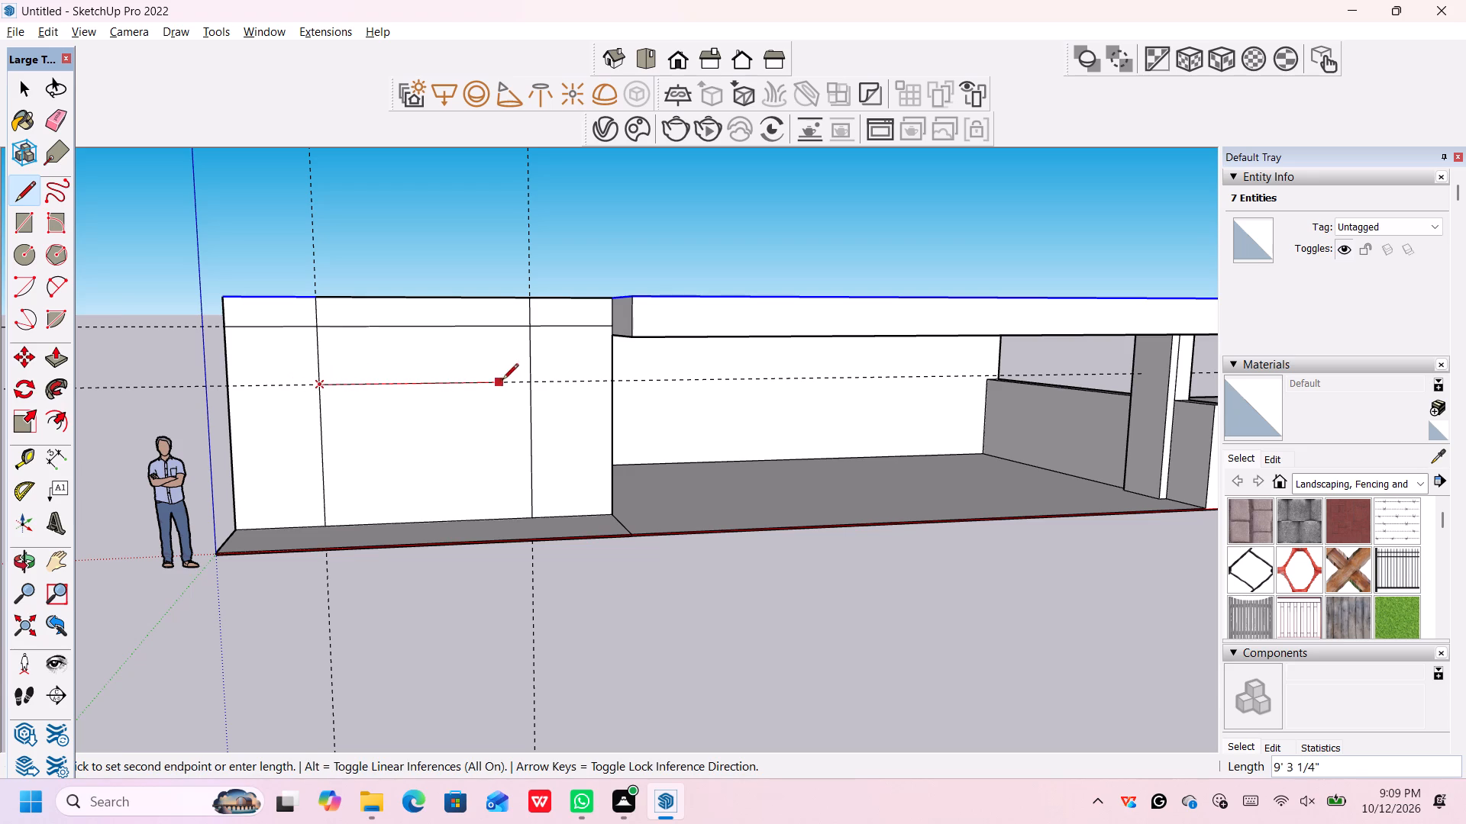
{"action": "left_click", "coordinate": [531, 386]}
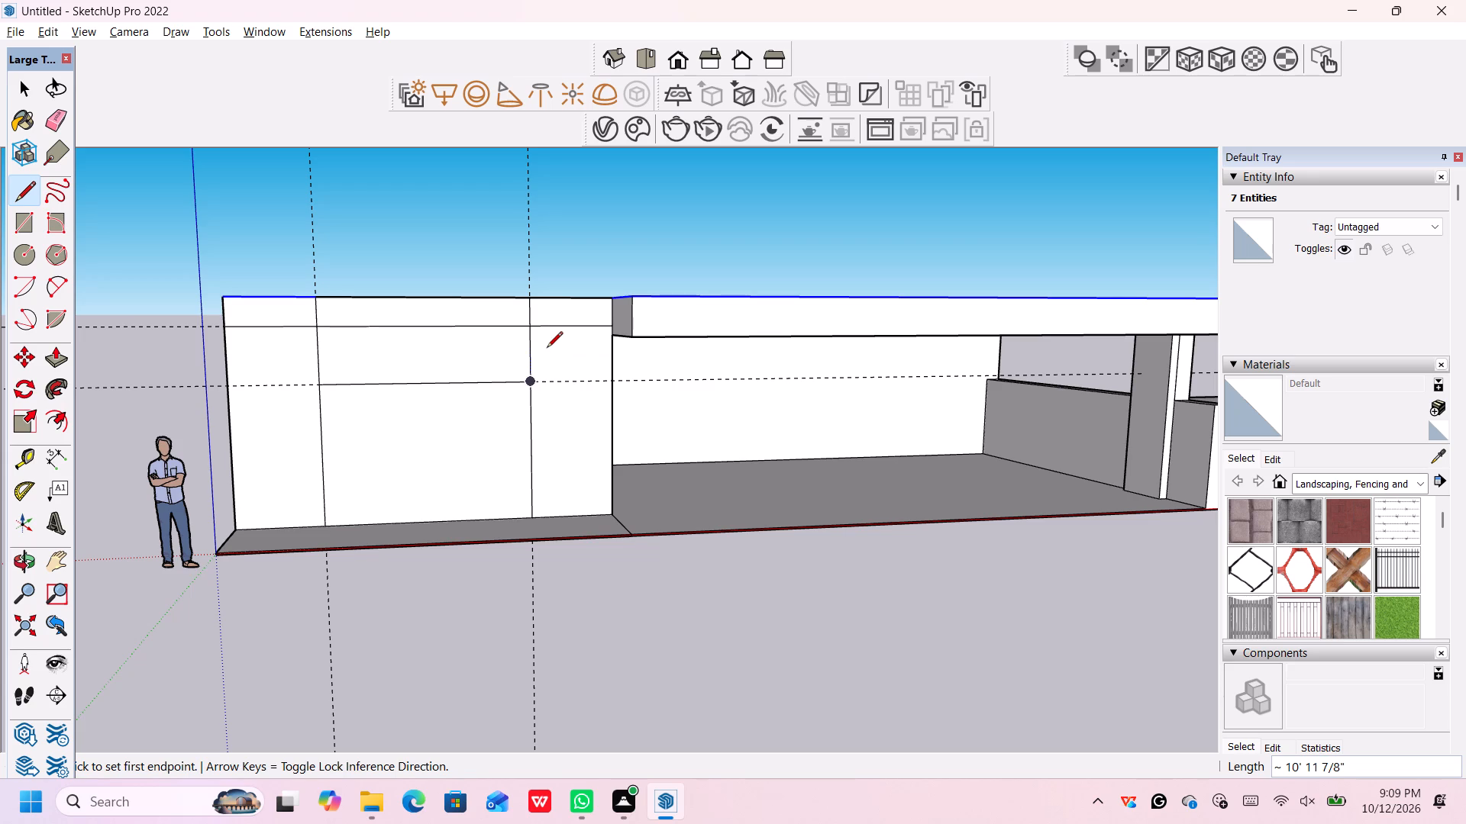
Examine the divided recessed front wall together with the porch and roof slab from several angles.
{"action": "scroll", "coordinate": [570, 290], "scroll_direction": "down", "scroll_amount": 1}
{"action": "scroll", "coordinate": [570, 290], "scroll_direction": "up", "scroll_amount": 1}
{"action": "scroll", "coordinate": [572, 282], "scroll_direction": "down", "scroll_amount": 3}
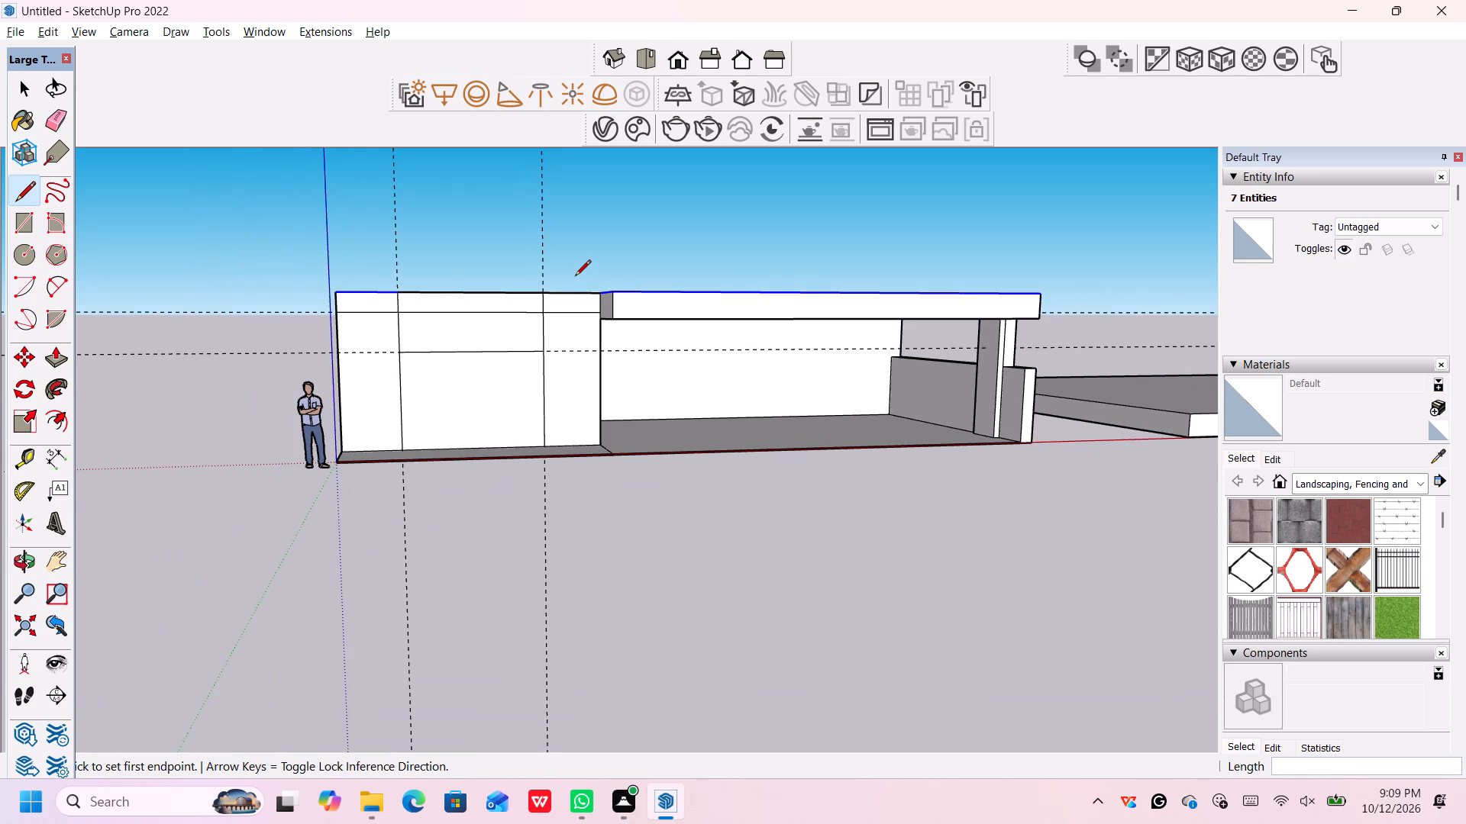
{"action": "scroll", "coordinate": [575, 277], "scroll_direction": "up", "scroll_amount": 4}
{"action": "middle_click_drag", "start_coordinate": [682, 635], "coordinate": [653, 550]}
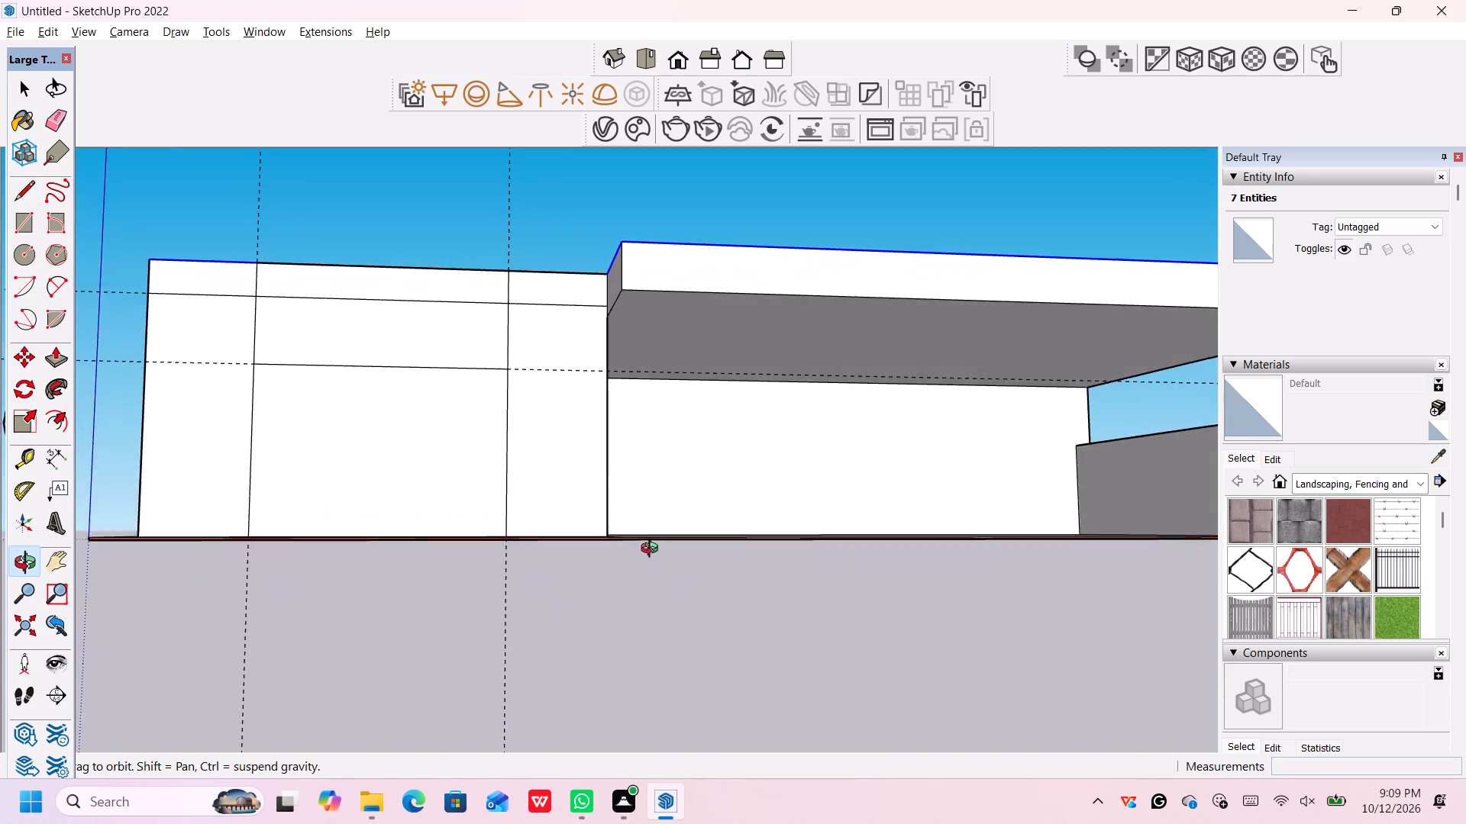
{"action": "middle_click_drag", "start_coordinate": [653, 550], "coordinate": [656, 646]}
{"action": "scroll", "coordinate": [655, 633], "scroll_direction": "down", "scroll_amount": 6}
{"action": "middle_click_drag", "start_coordinate": [645, 652], "coordinate": [646, 637]}
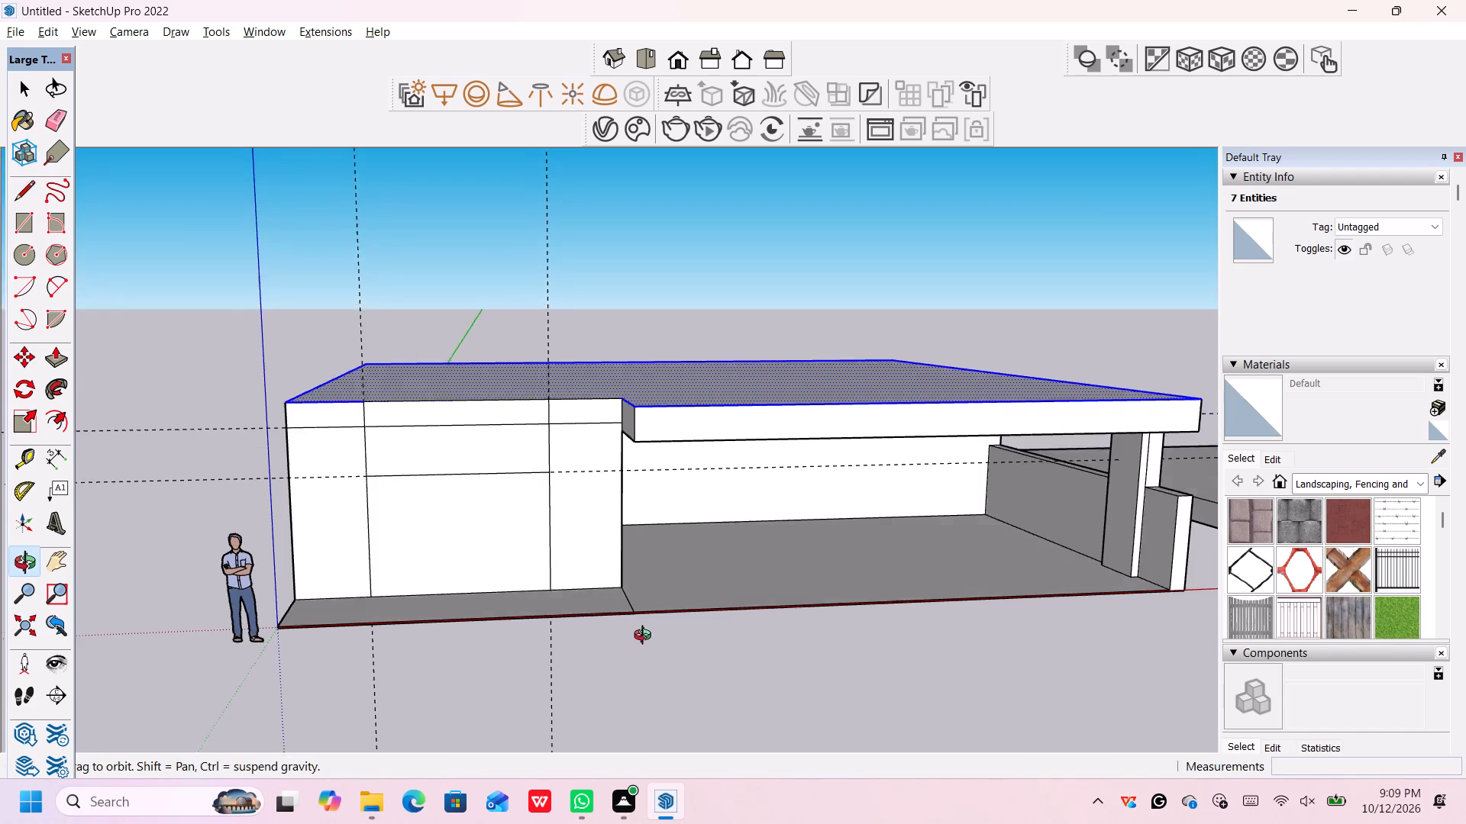
{"action": "middle_click_drag", "start_coordinate": [646, 637], "coordinate": [651, 607]}
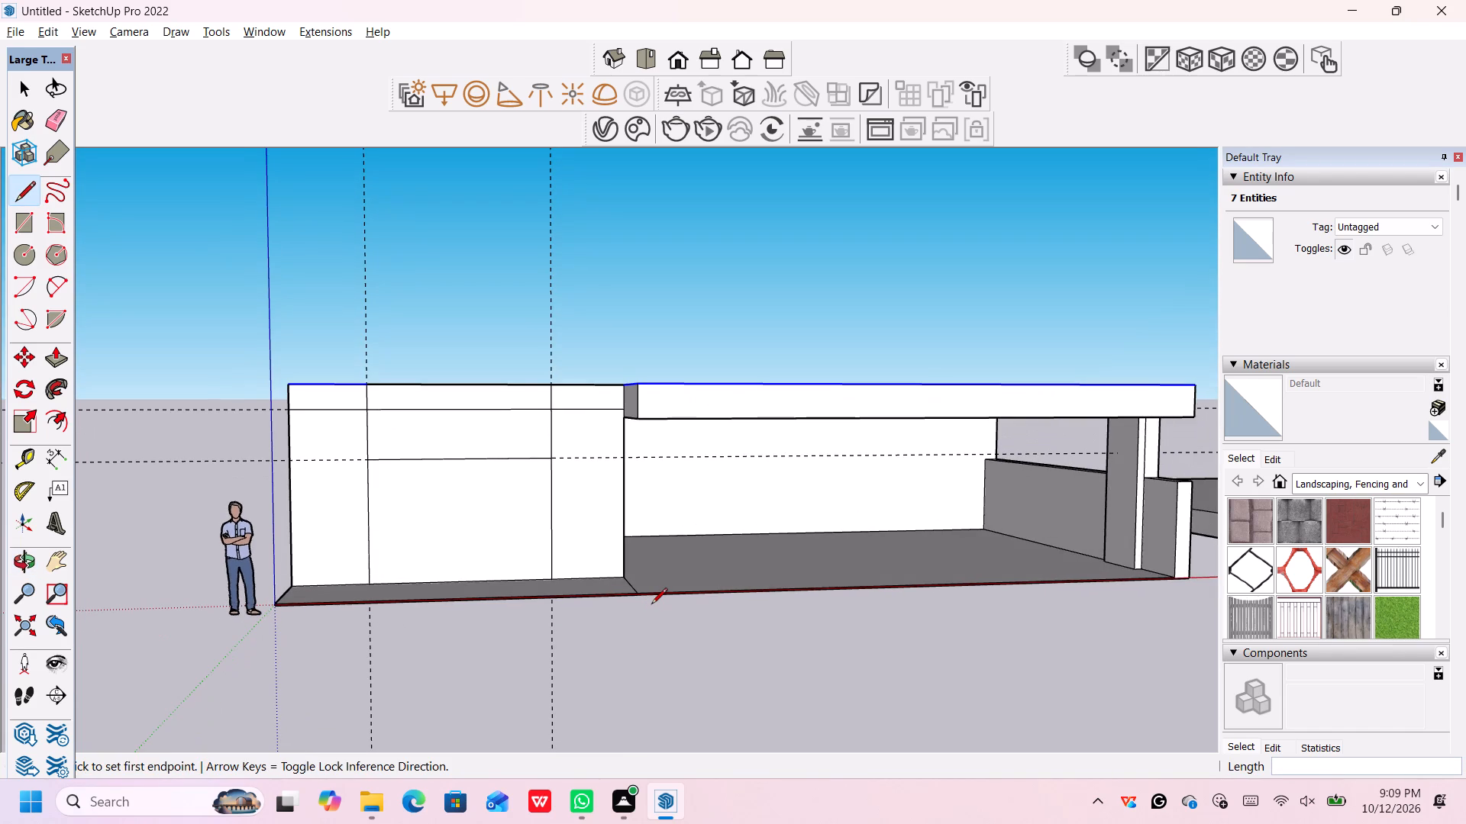
{"action": "scroll", "coordinate": [648, 595], "scroll_direction": "up", "scroll_amount": 3}
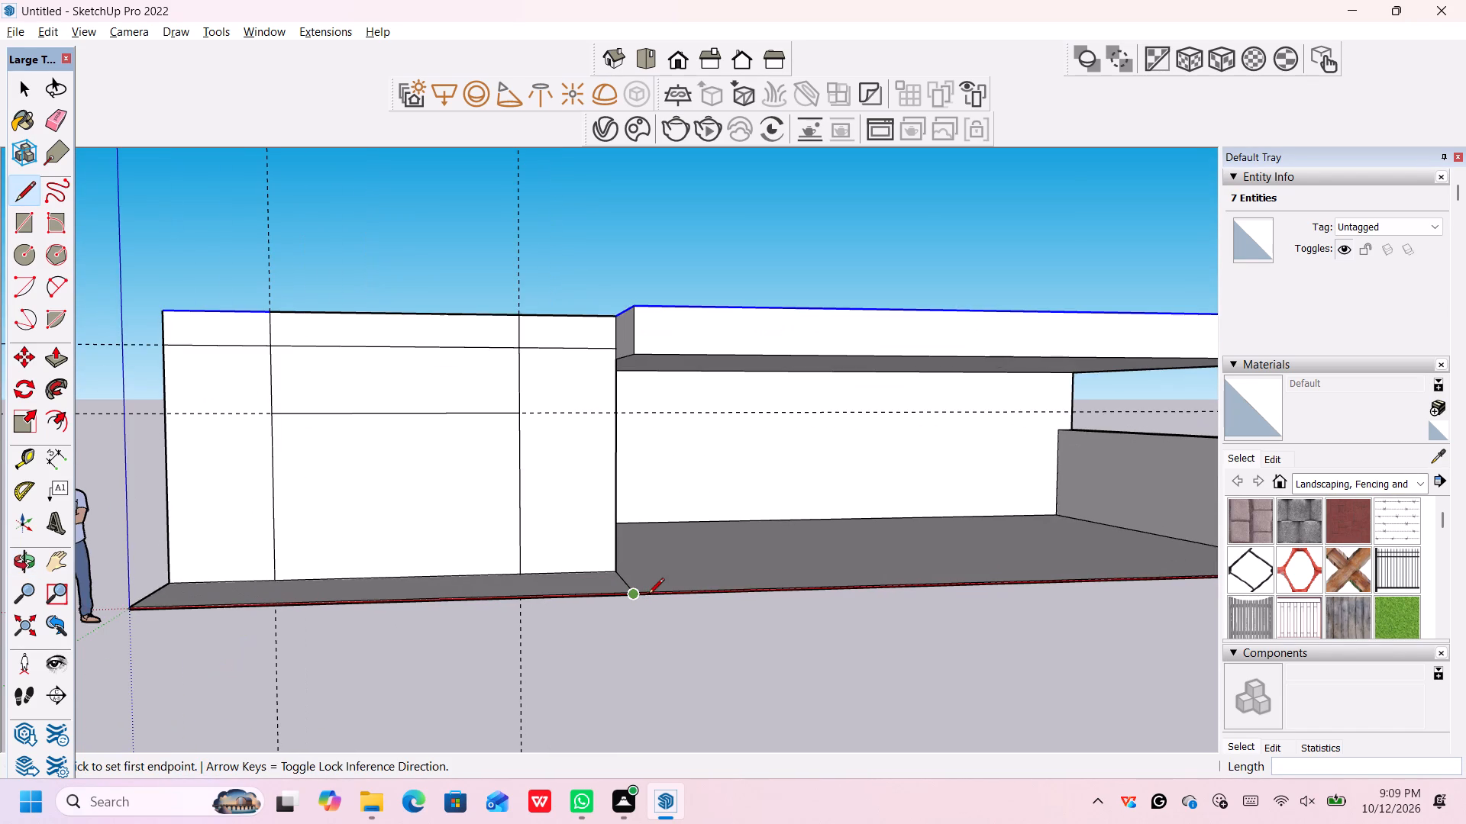
Delete both vertical guide lines crossing the recessed front wall.
{"action": "key", "text": "space"}
{"action": "scroll", "coordinate": [641, 504], "scroll_direction": "down", "scroll_amount": 7}
{"action": "left_click_drag", "start_coordinate": [628, 292], "coordinate": [625, 292]}
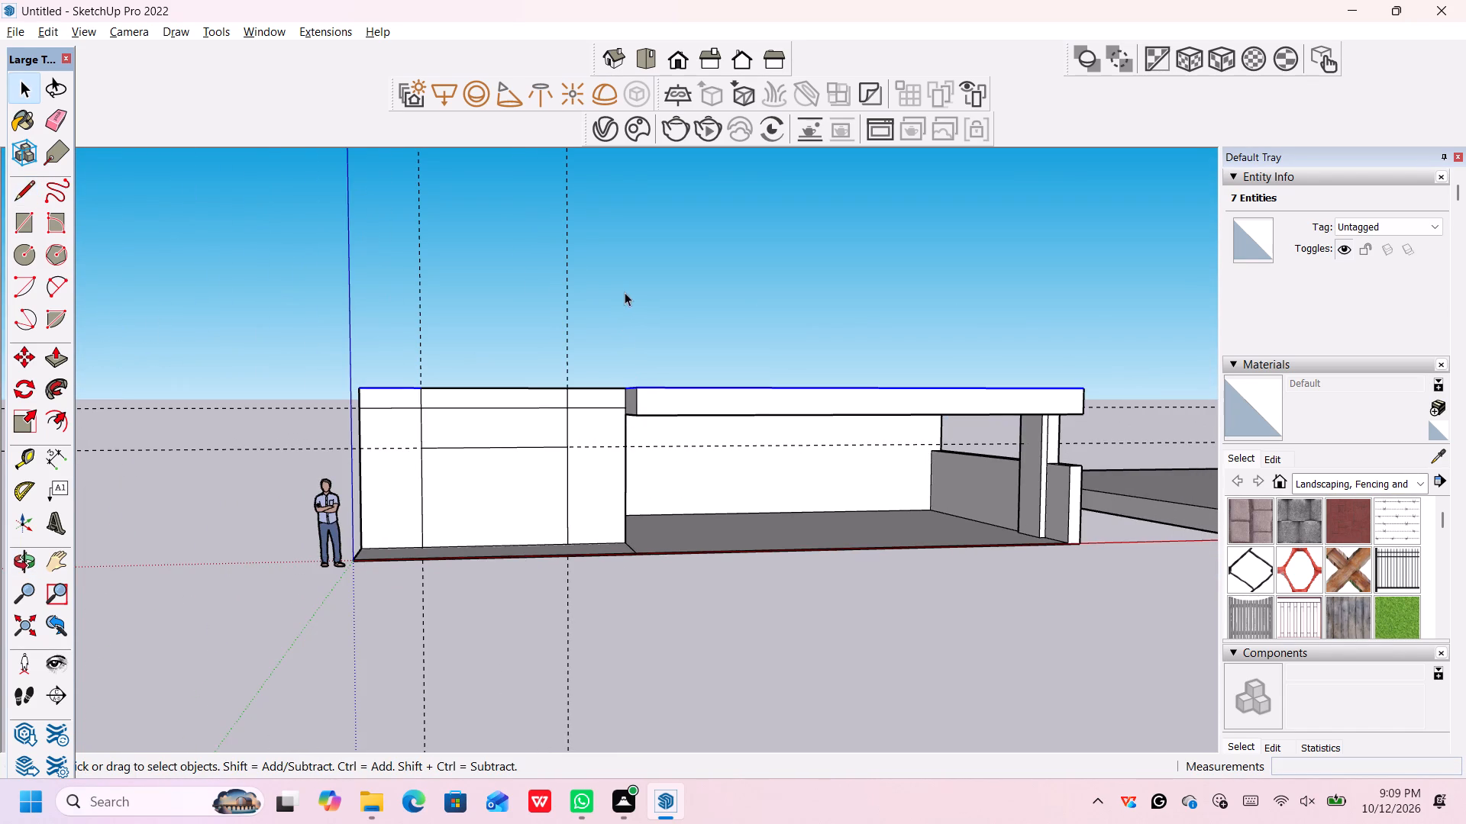
{"action": "left_click_drag", "start_coordinate": [625, 292], "coordinate": [260, 269]}
{"action": "key", "text": "Delete"}
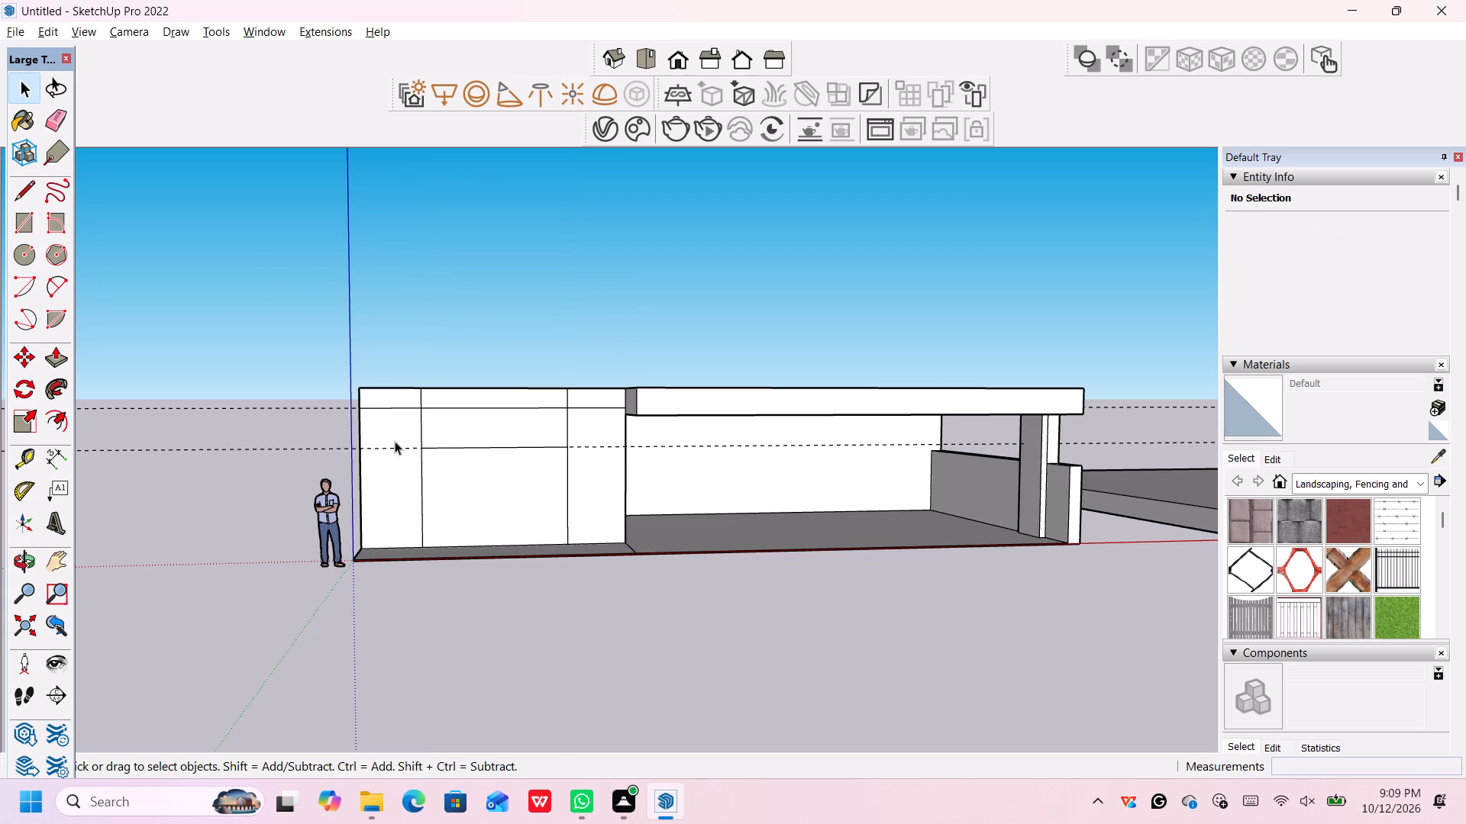
Delete the lower horizontal guide line across the recessed front wall.
{"action": "scroll", "coordinate": [396, 435], "scroll_direction": "up", "scroll_amount": 1}
{"action": "scroll", "coordinate": [397, 431], "scroll_direction": "down", "scroll_amount": 3}
{"action": "scroll", "coordinate": [397, 431], "scroll_direction": "up", "scroll_amount": 5}
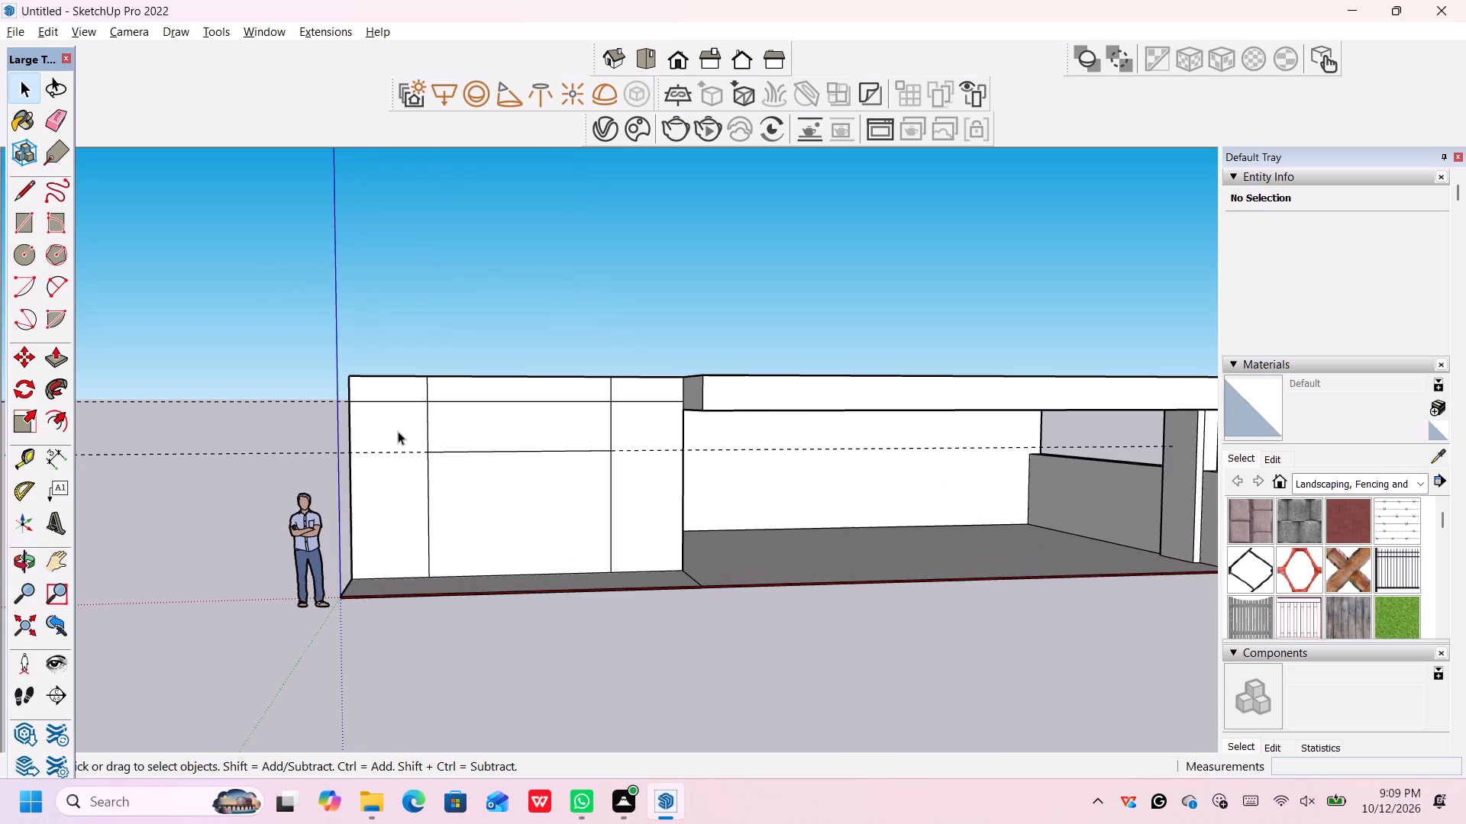
{"action": "scroll", "coordinate": [399, 430], "scroll_direction": "up", "scroll_amount": 4}
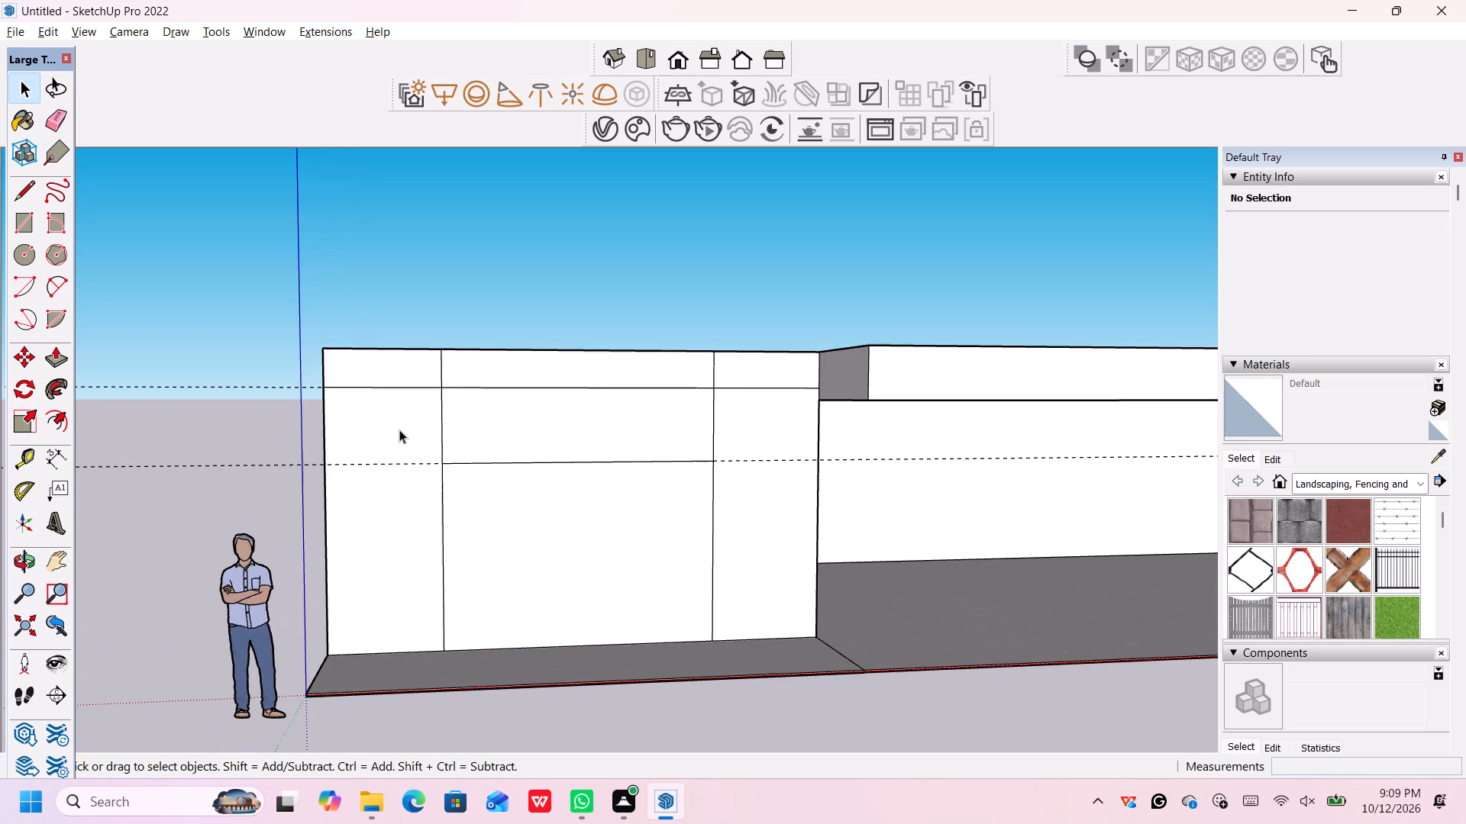
{"action": "scroll", "coordinate": [399, 430], "scroll_direction": "down", "scroll_amount": 4}
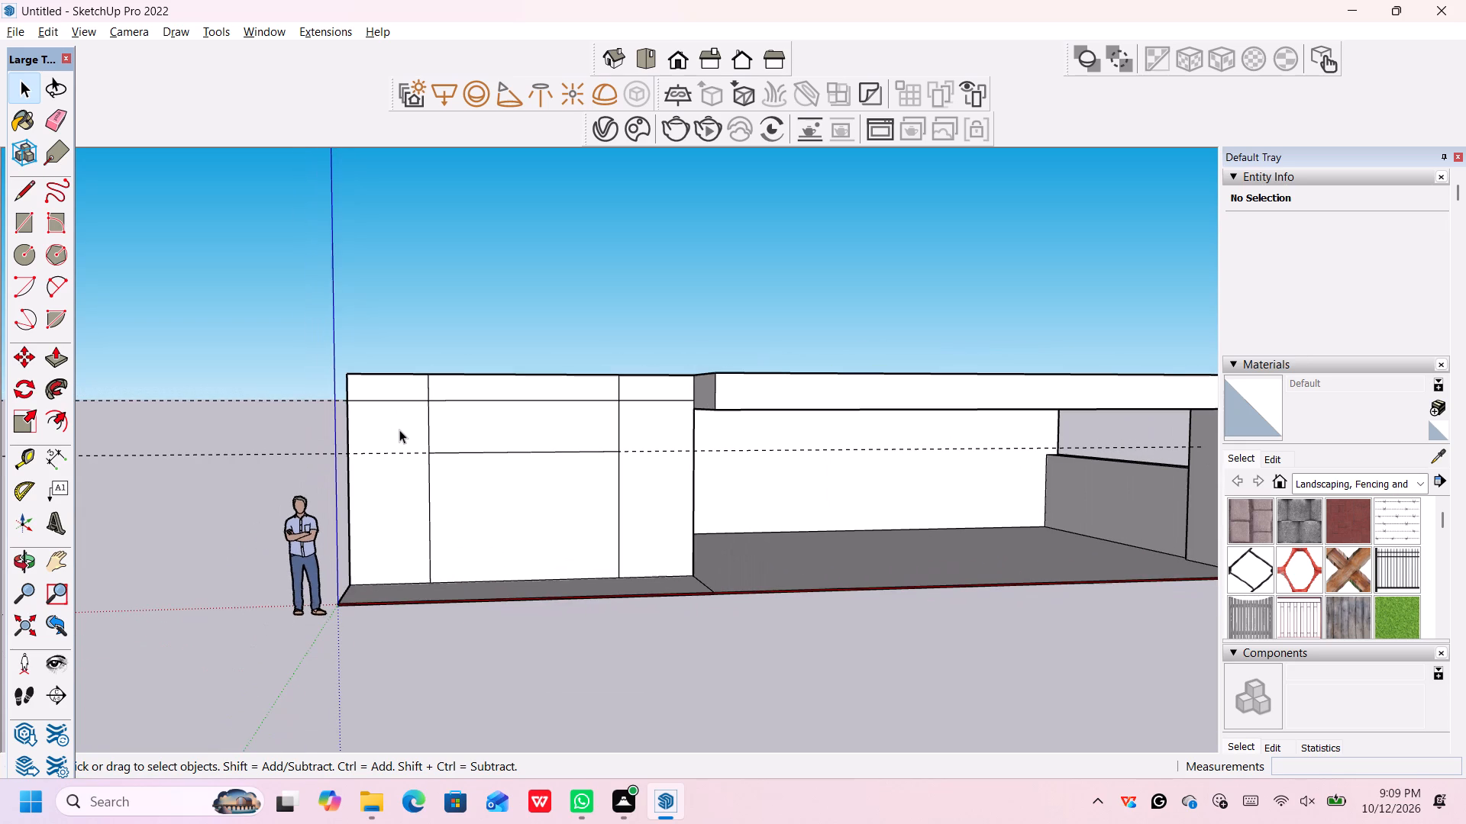
{"action": "scroll", "coordinate": [408, 426], "scroll_direction": "up", "scroll_amount": 1}
{"action": "scroll", "coordinate": [417, 427], "scroll_direction": "down", "scroll_amount": 6}
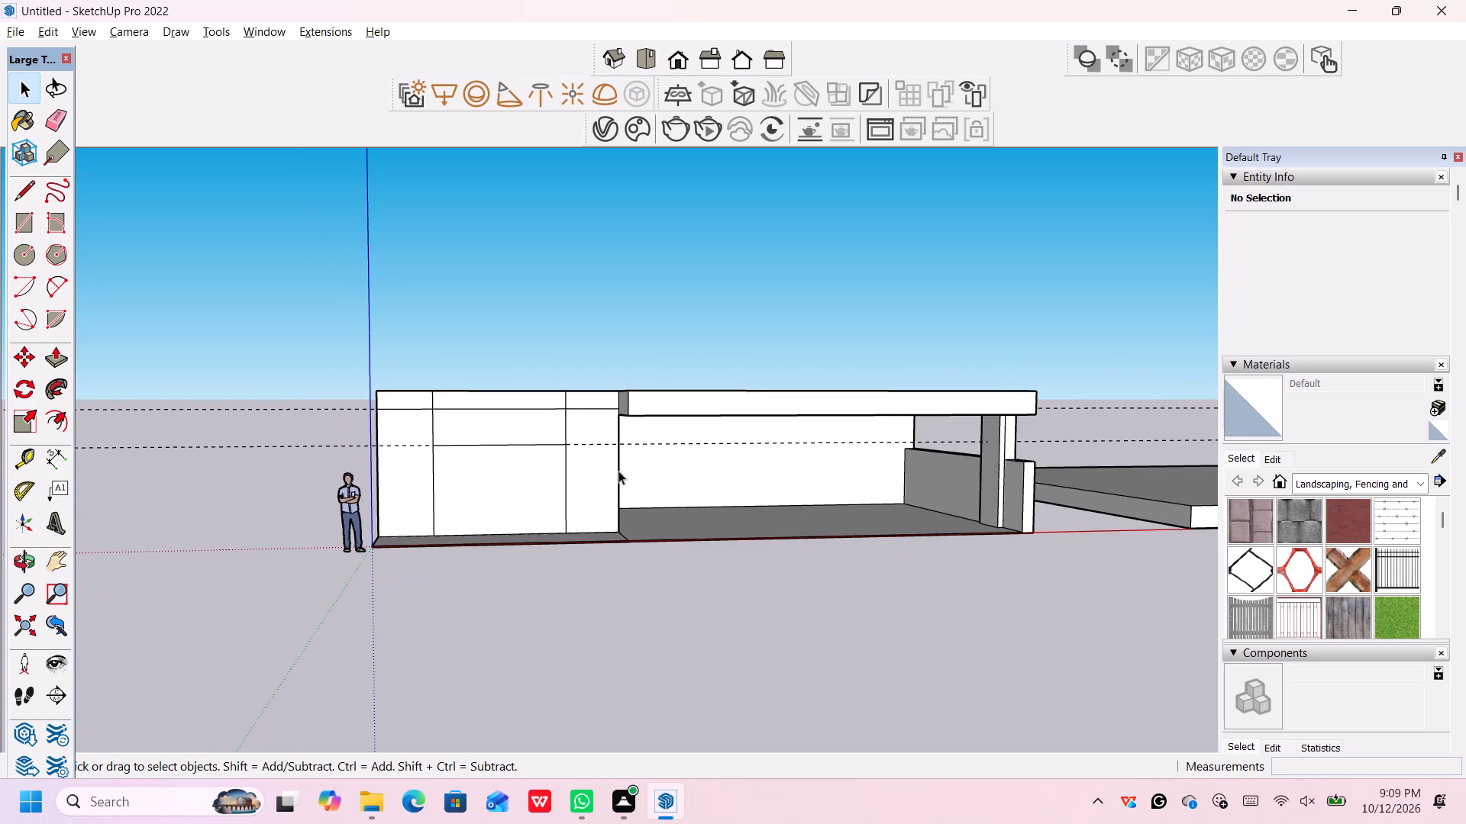
{"action": "scroll", "coordinate": [677, 467], "scroll_direction": "up", "scroll_amount": 1}
{"action": "left_click", "coordinate": [689, 439]}
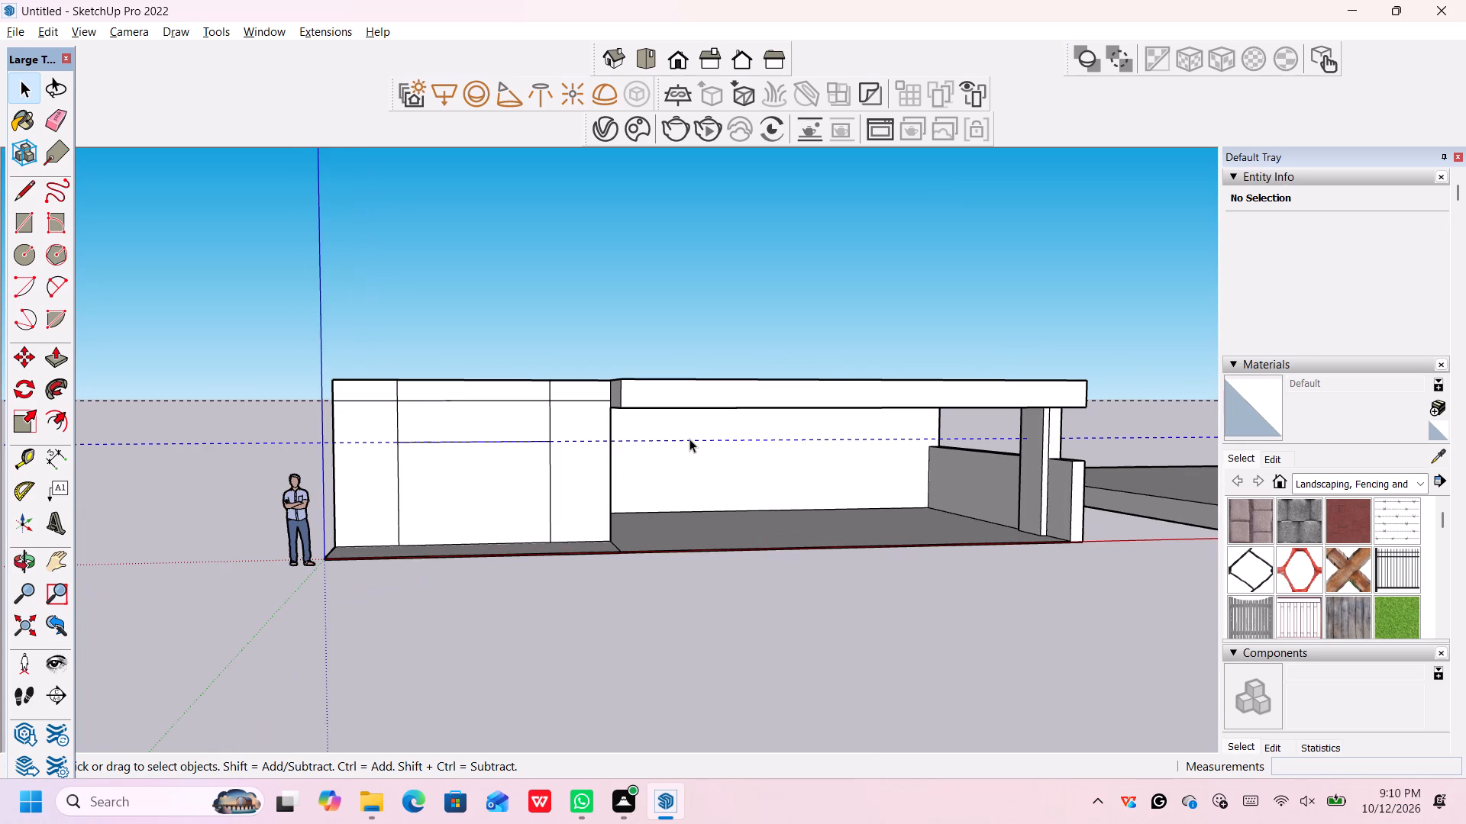
{"action": "key", "text": "Delete"}
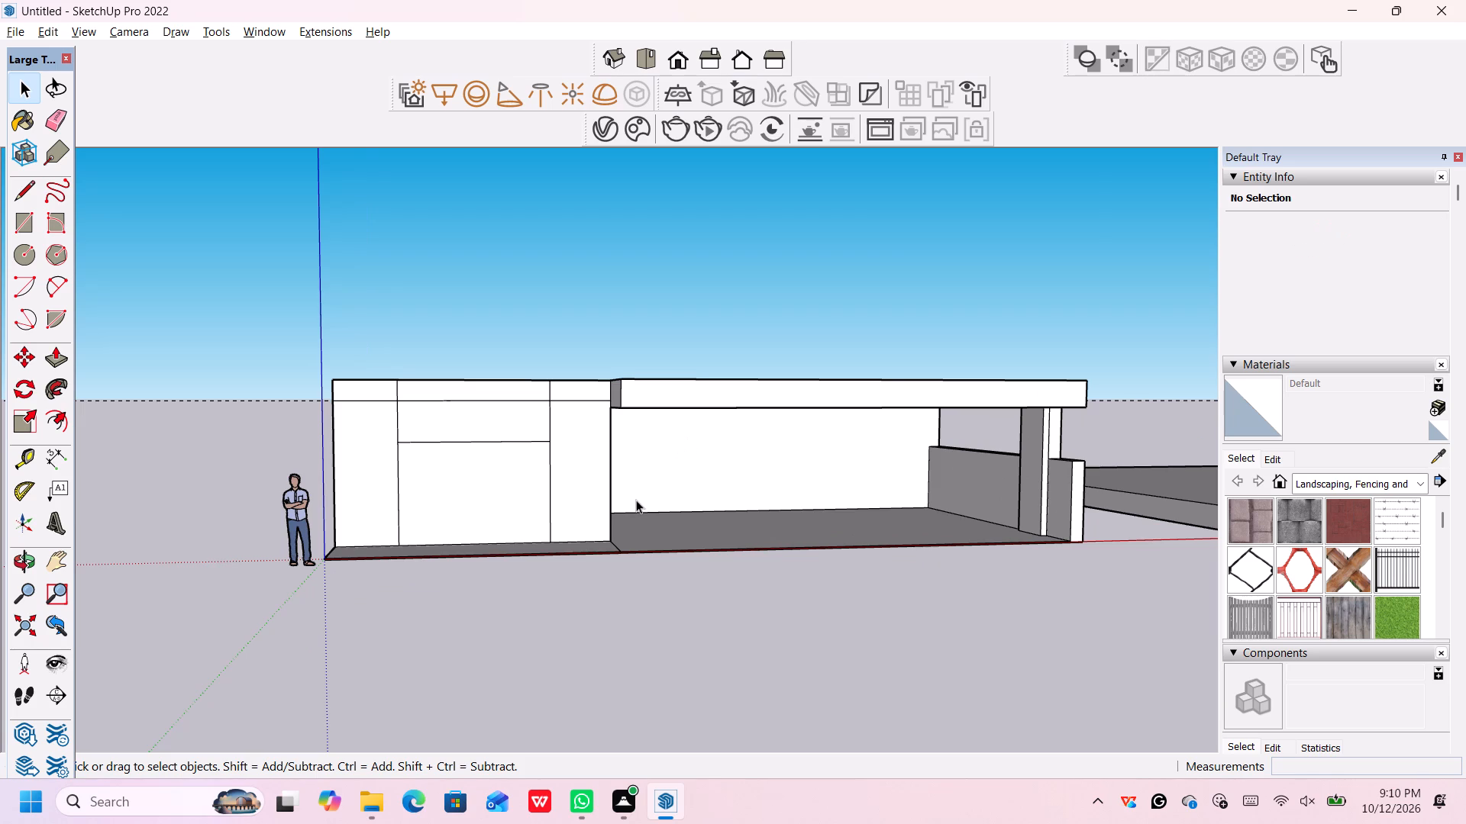
Delete the remaining upper horizontal guide line across the recessed front wall.
{"action": "scroll", "coordinate": [622, 504], "scroll_direction": "down", "scroll_amount": 2}
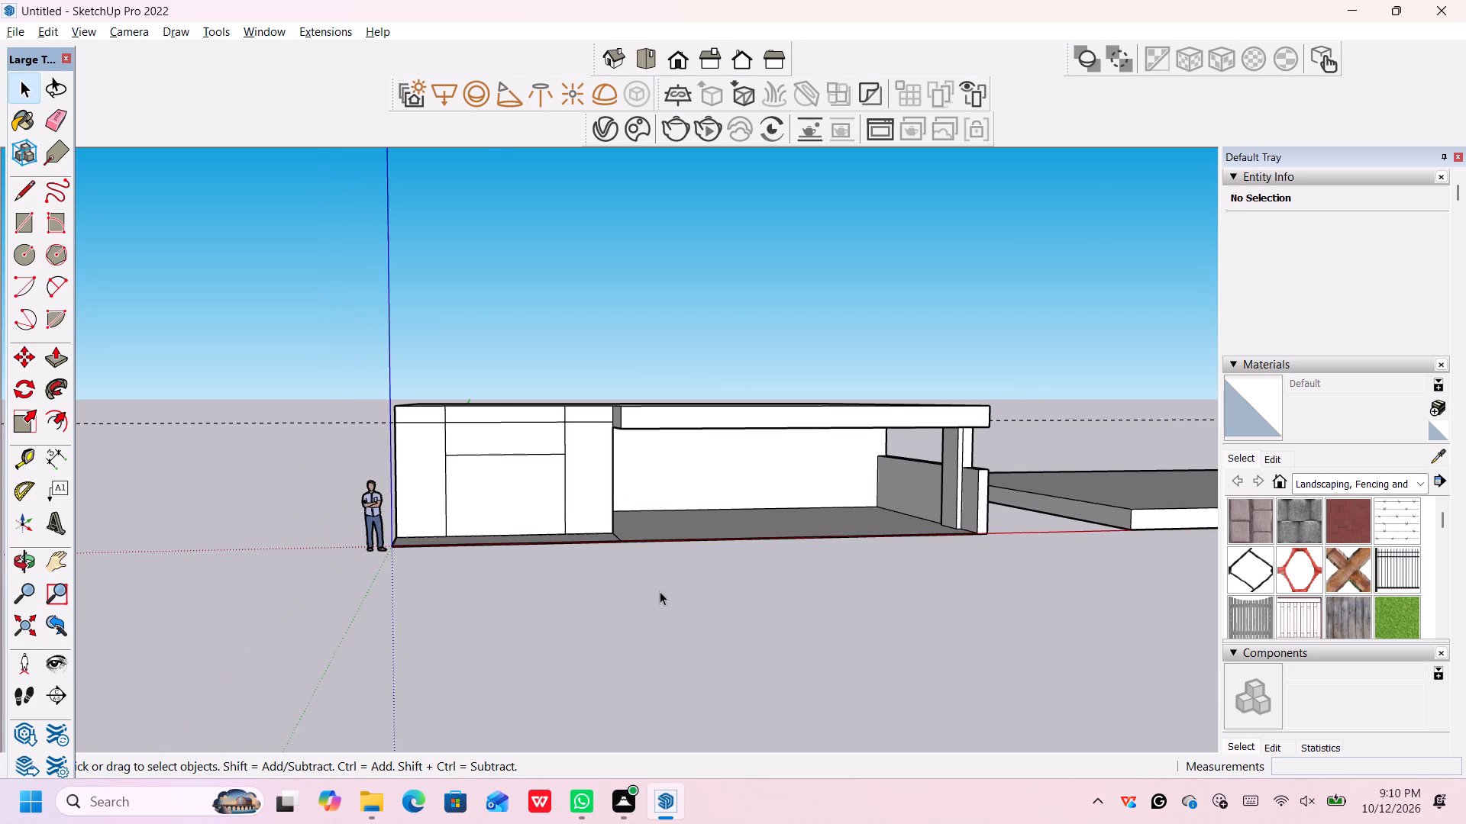
{"action": "middle_click_drag", "start_coordinate": [656, 592], "coordinate": [591, 587]}
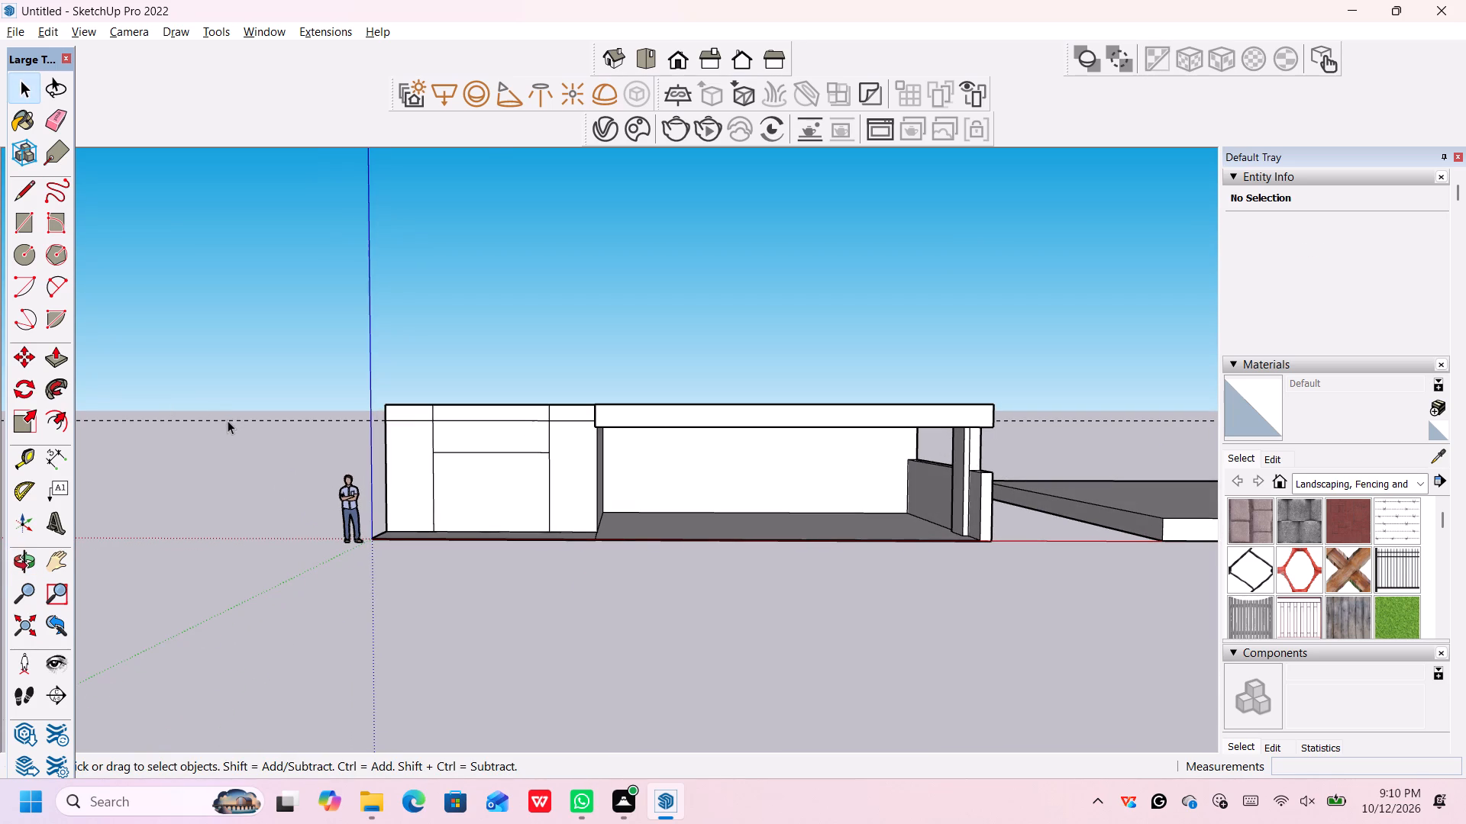
{"action": "left_click", "coordinate": [228, 420]}
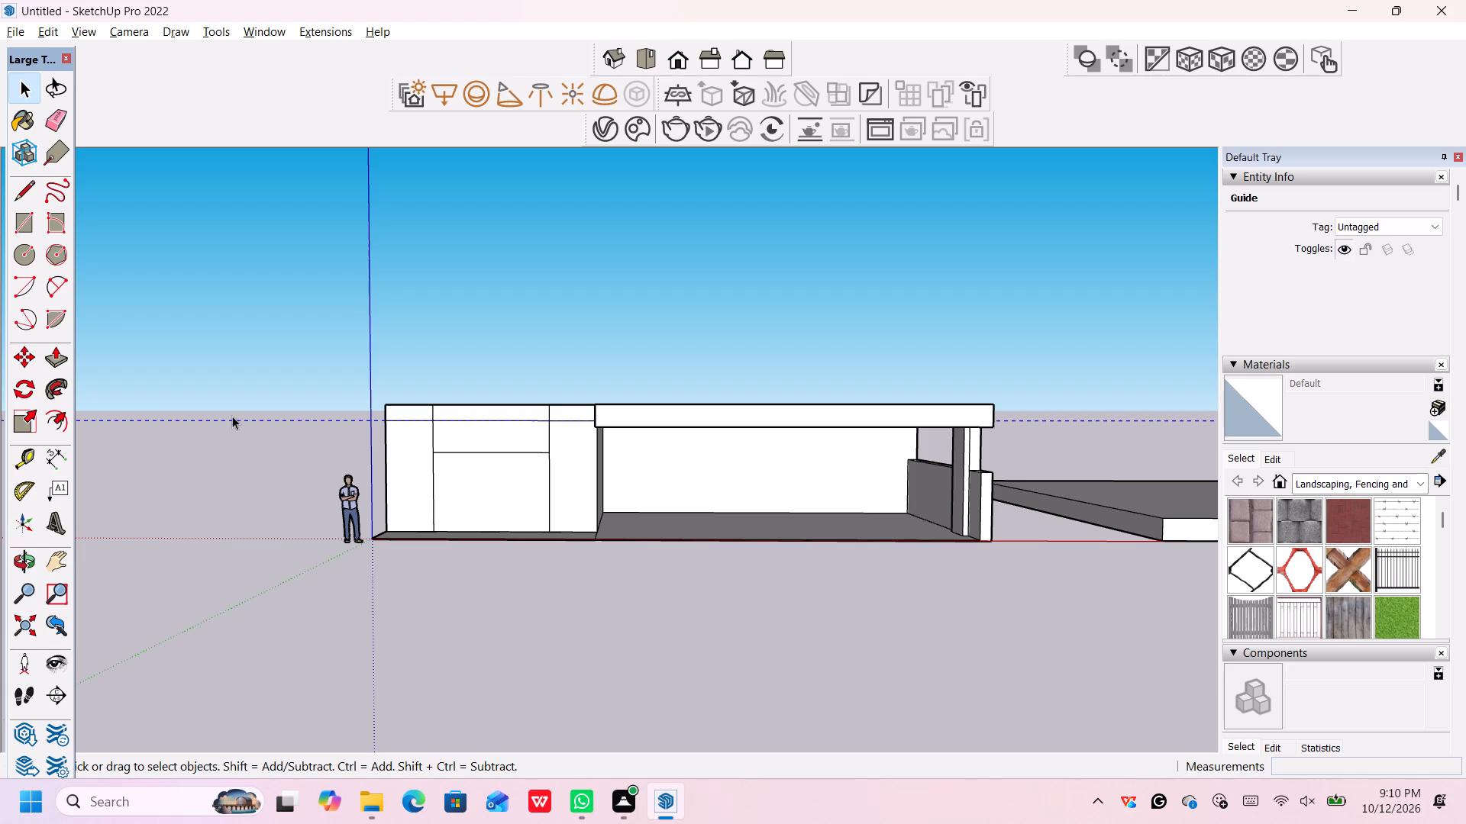
{"action": "key", "text": "Delete"}
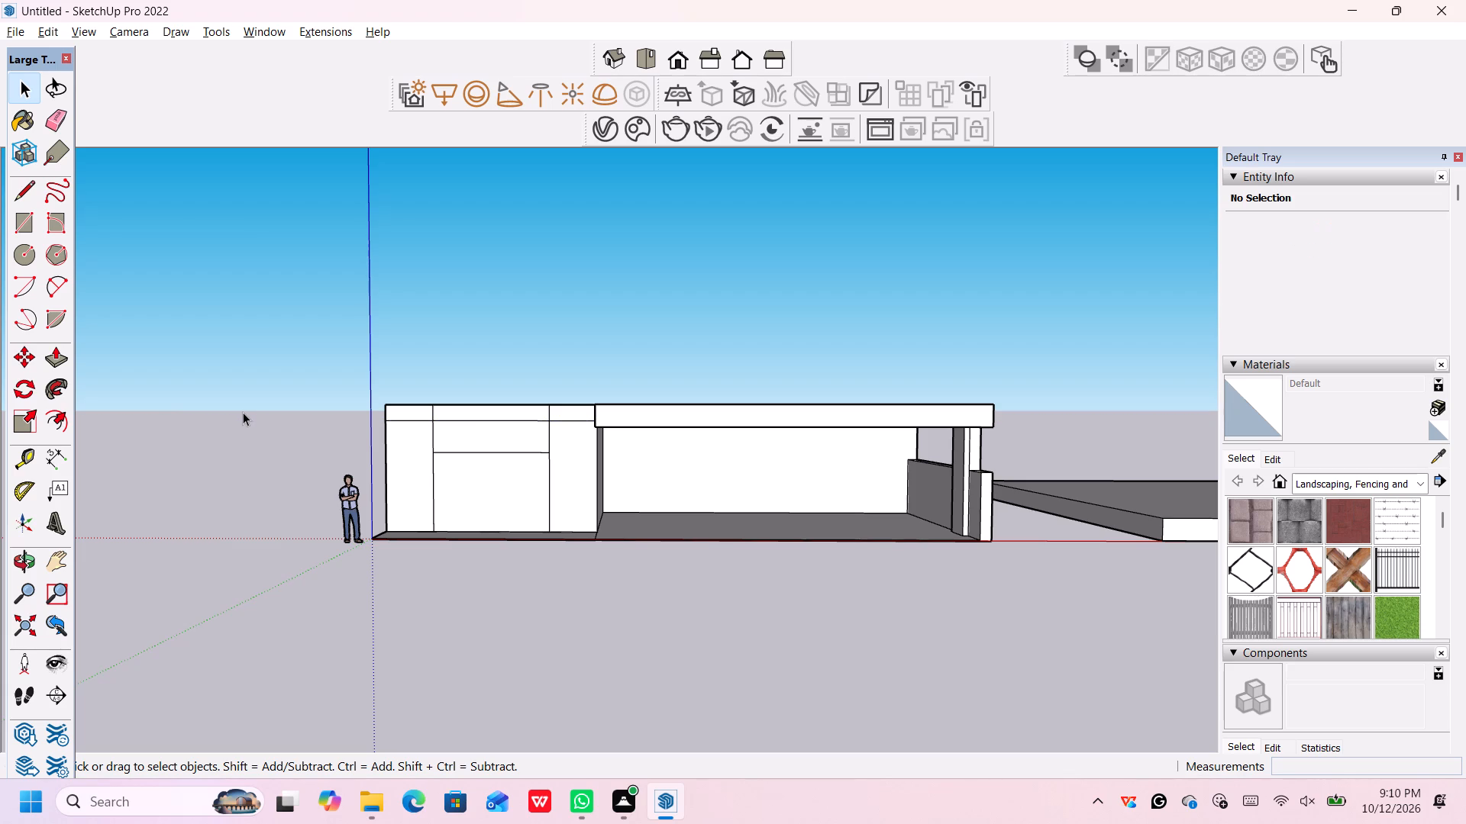
{"action": "middle_click_drag", "start_coordinate": [468, 595], "coordinate": [568, 610]}
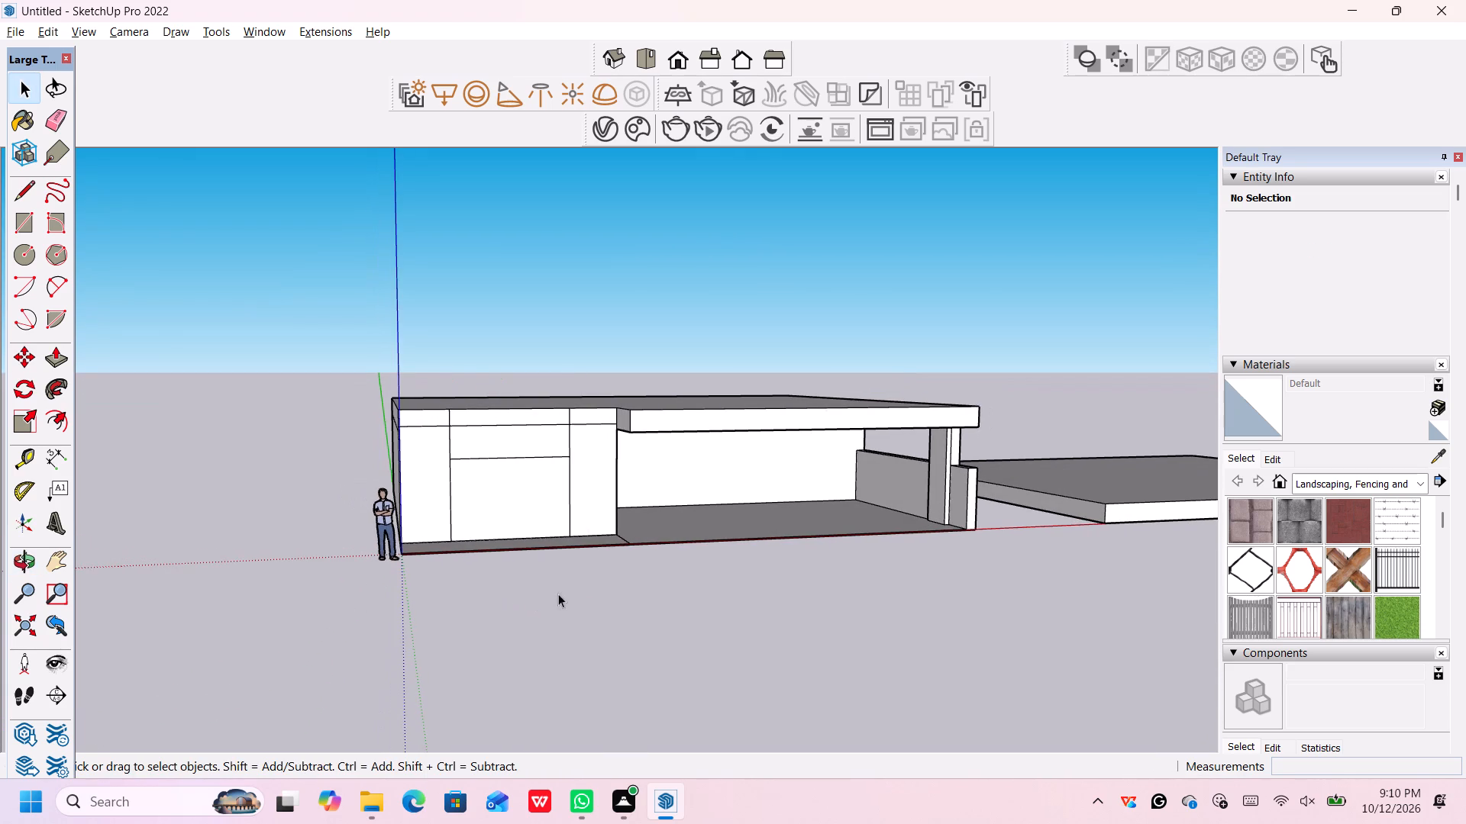
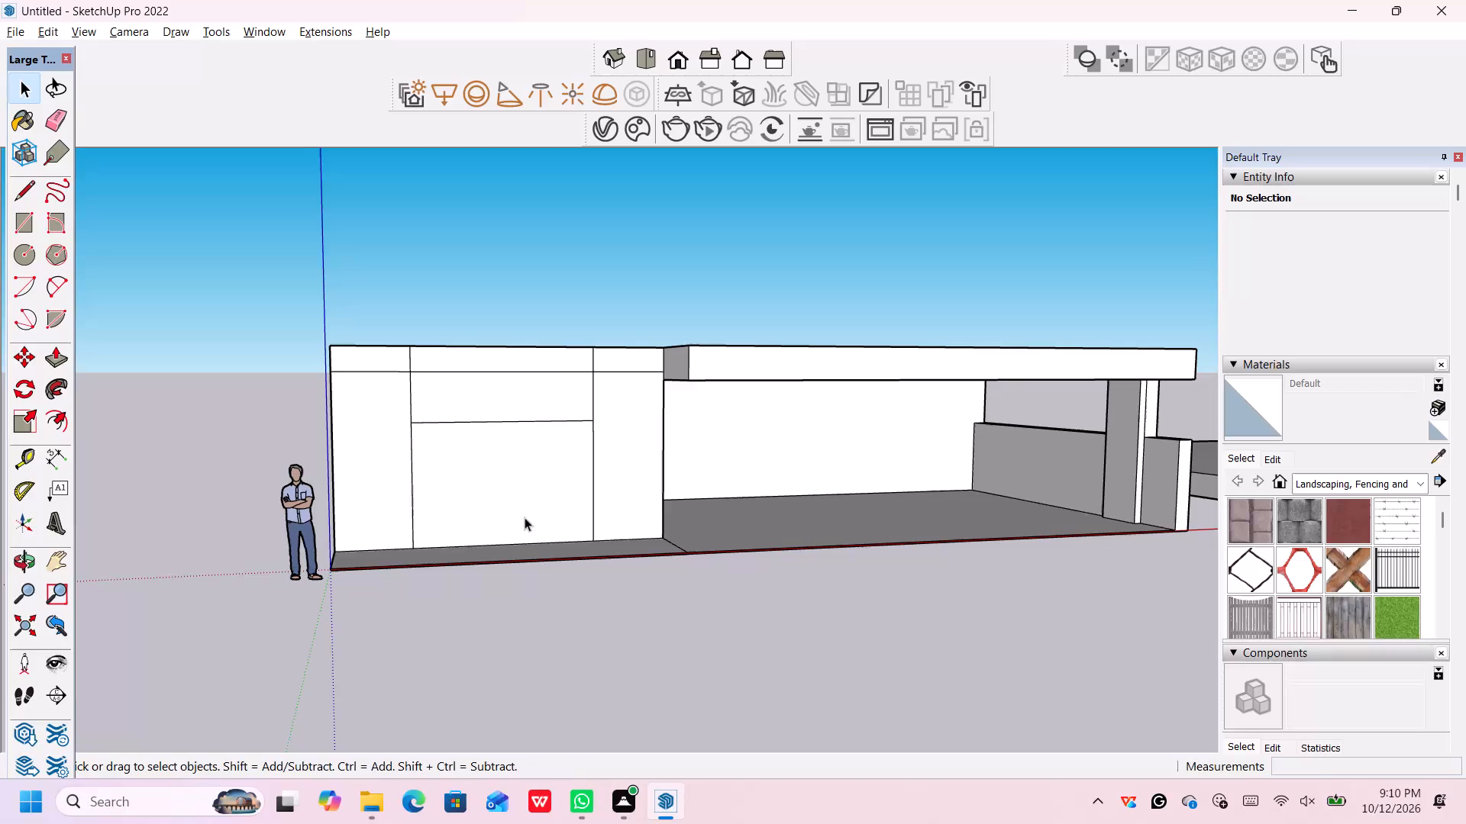
Push the large lower middle panel of the divided front wall 10' inward to form a deep recess.
{"action": "key", "text": "p"}
{"action": "left_click", "coordinate": [534, 491]}
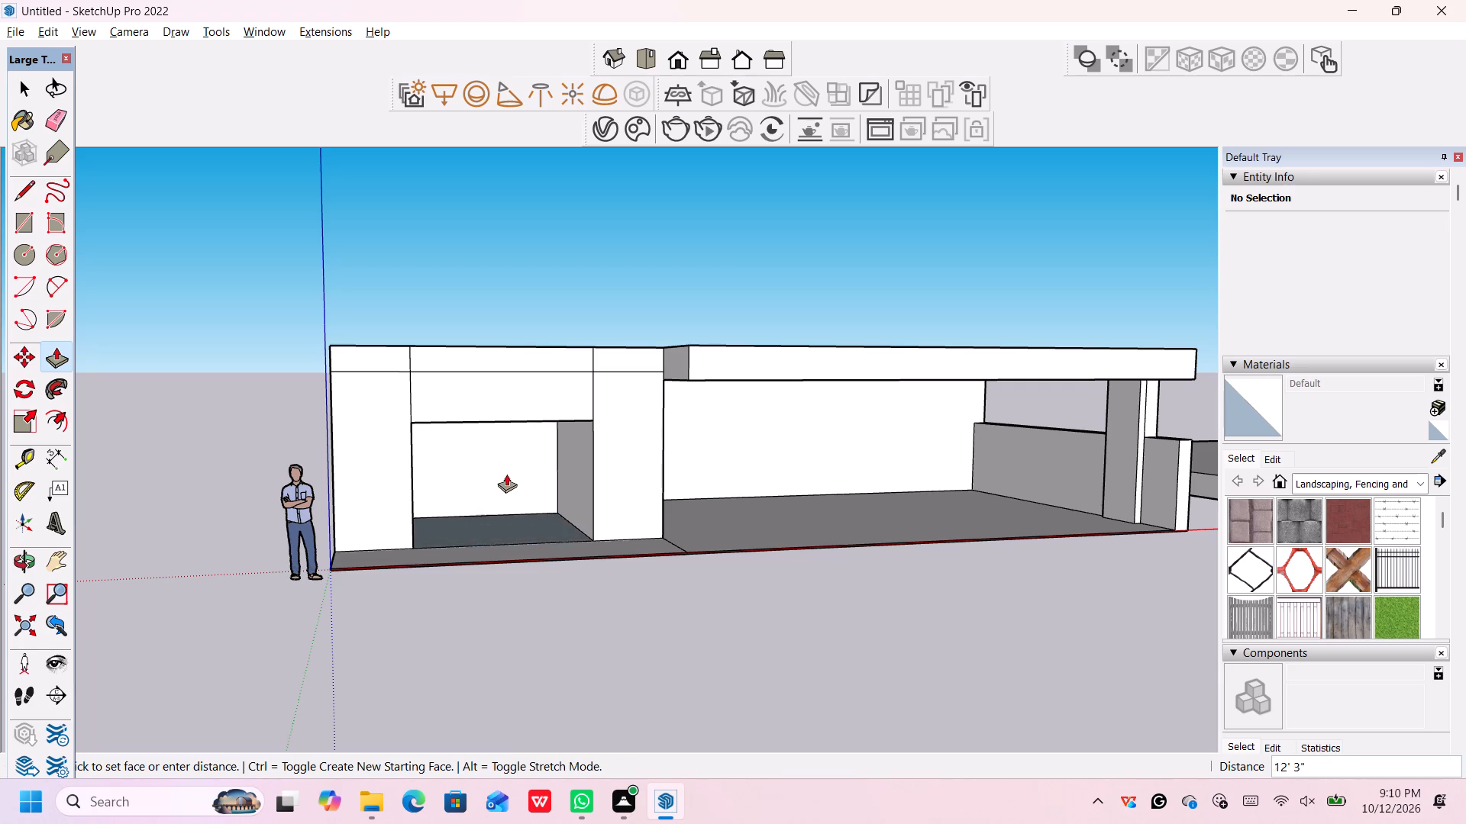
{"action": "scroll", "coordinate": [460, 446], "scroll_direction": "down", "scroll_amount": 1}
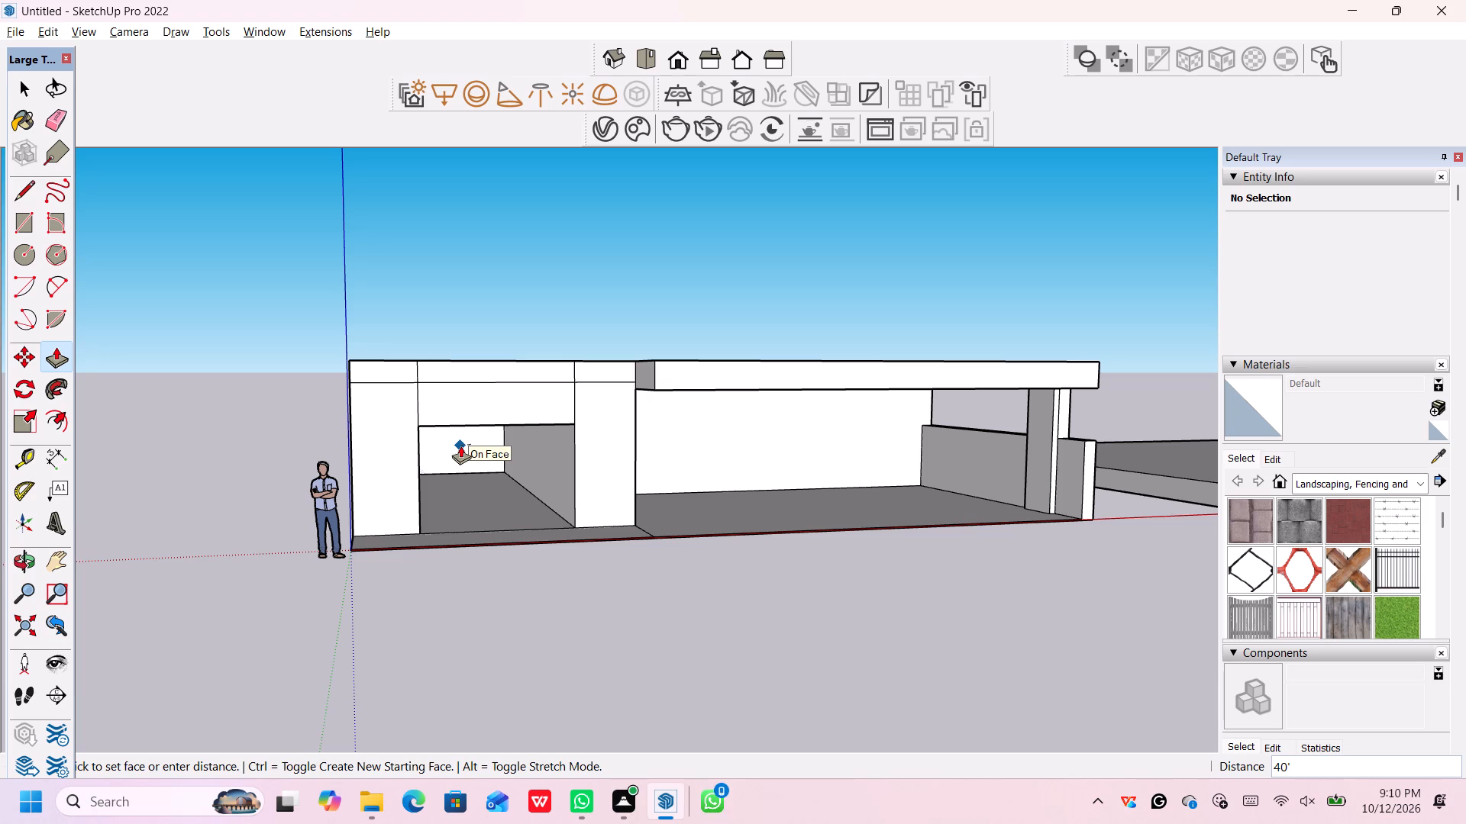
{"action": "scroll", "coordinate": [468, 481], "scroll_direction": "up", "scroll_amount": 2}
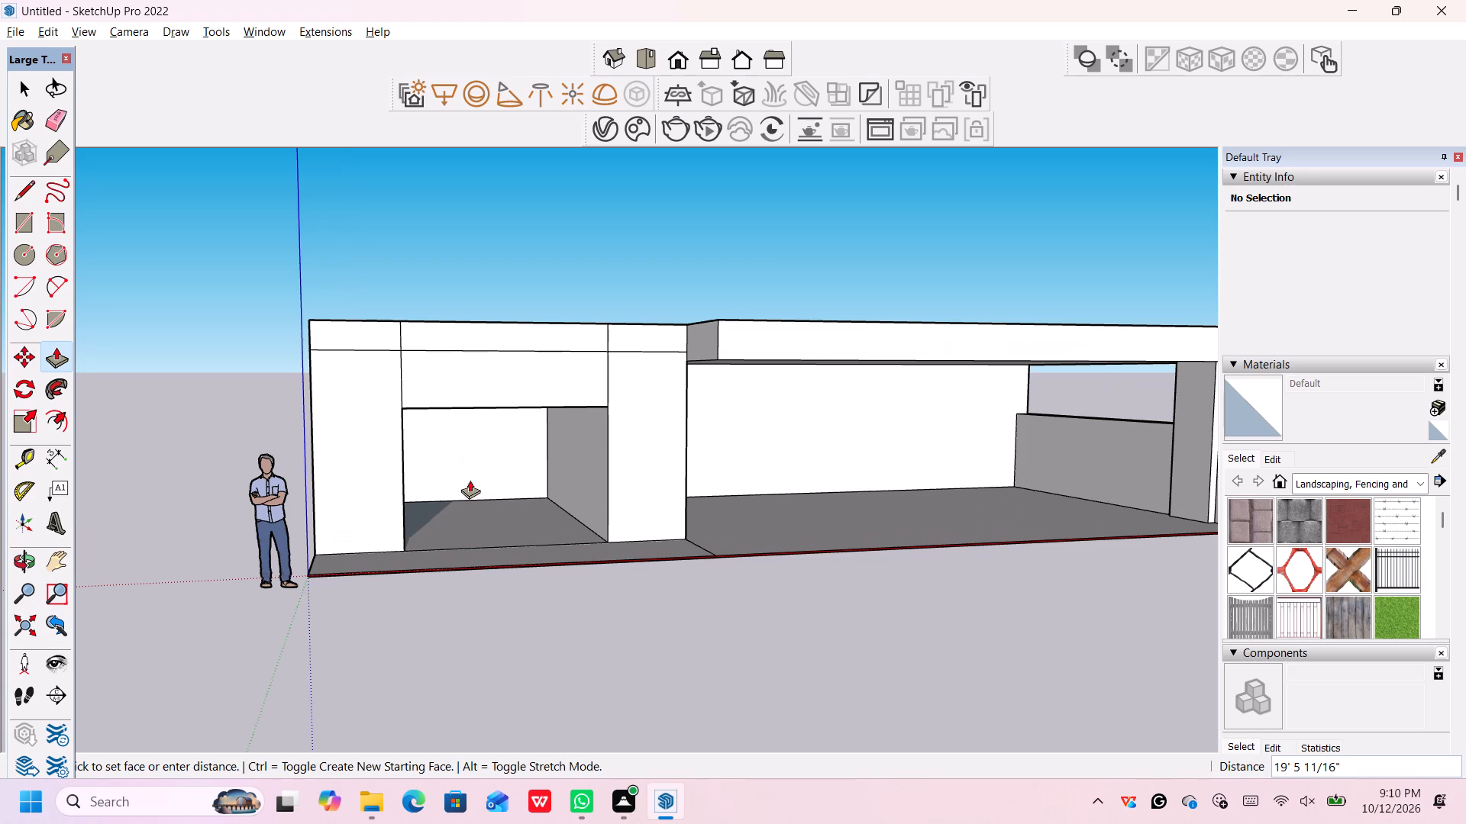
{"action": "scroll", "coordinate": [470, 480], "scroll_direction": "down", "scroll_amount": 2}
{"action": "middle_click_drag", "start_coordinate": [470, 482], "coordinate": [485, 524]}
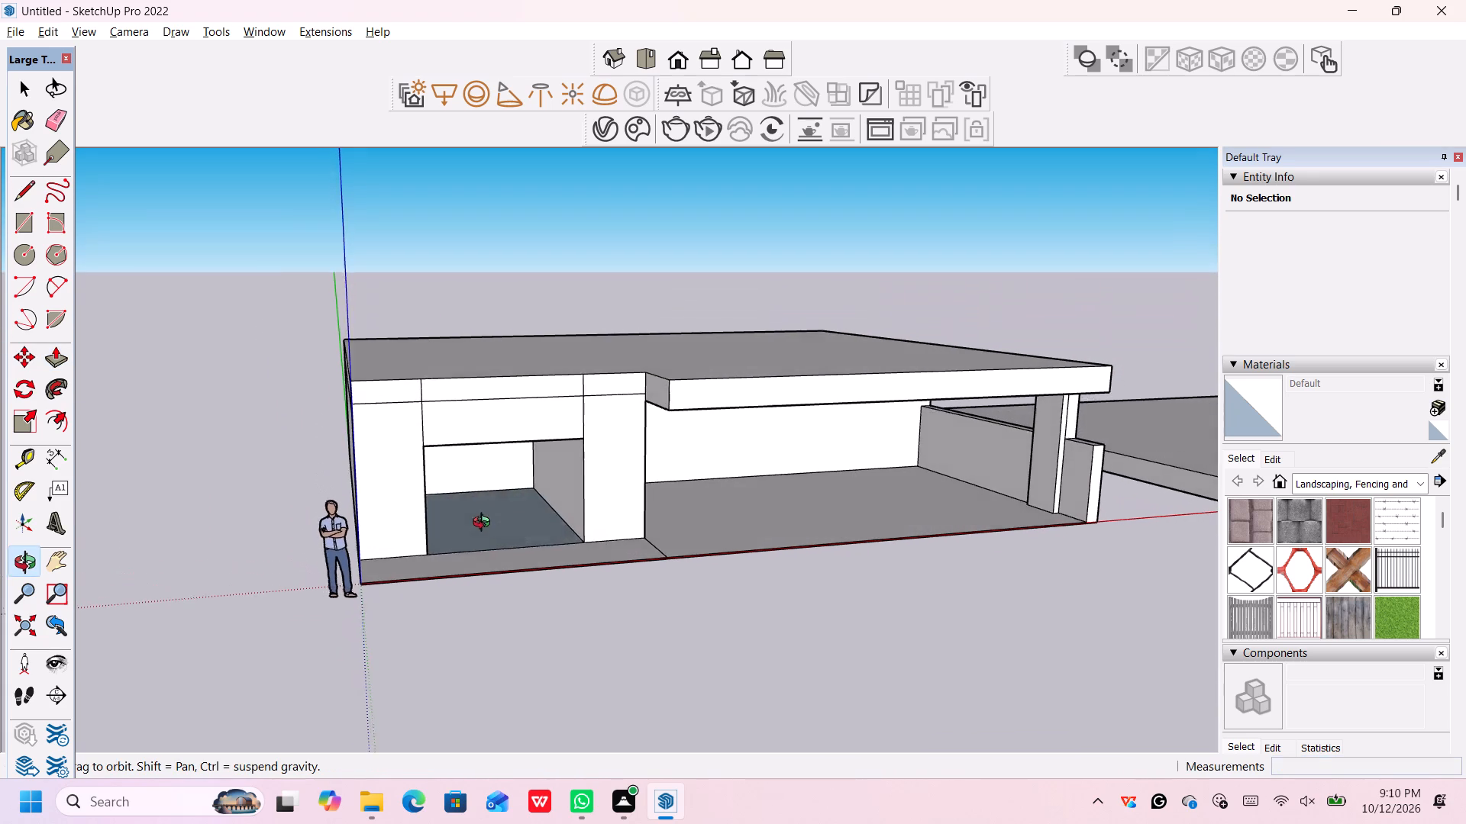
{"action": "middle_click_drag", "start_coordinate": [485, 524], "coordinate": [485, 523]}
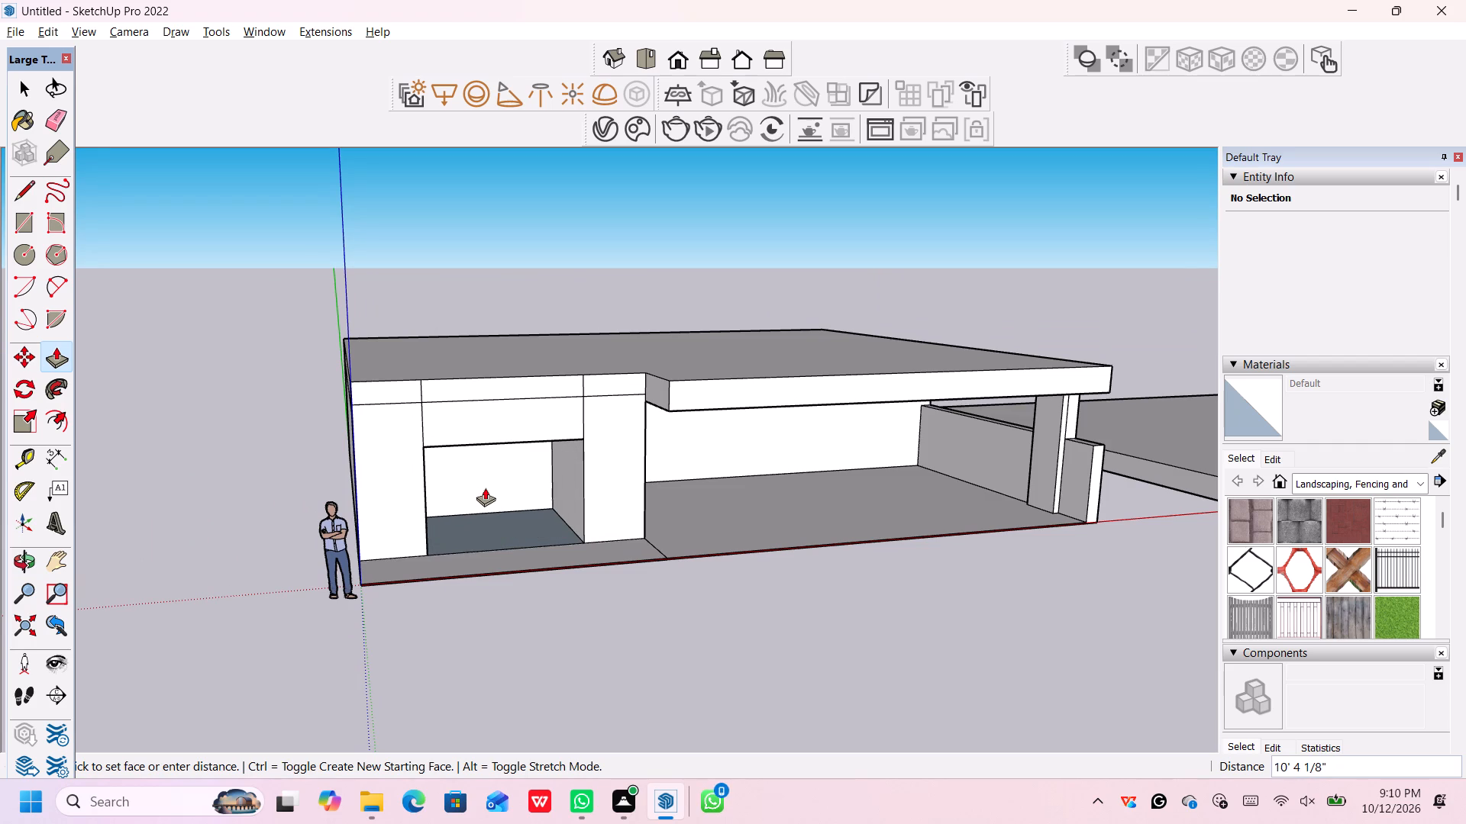
{"action": "type", "text": "10'"}
{"action": "key", "text": "Return"}
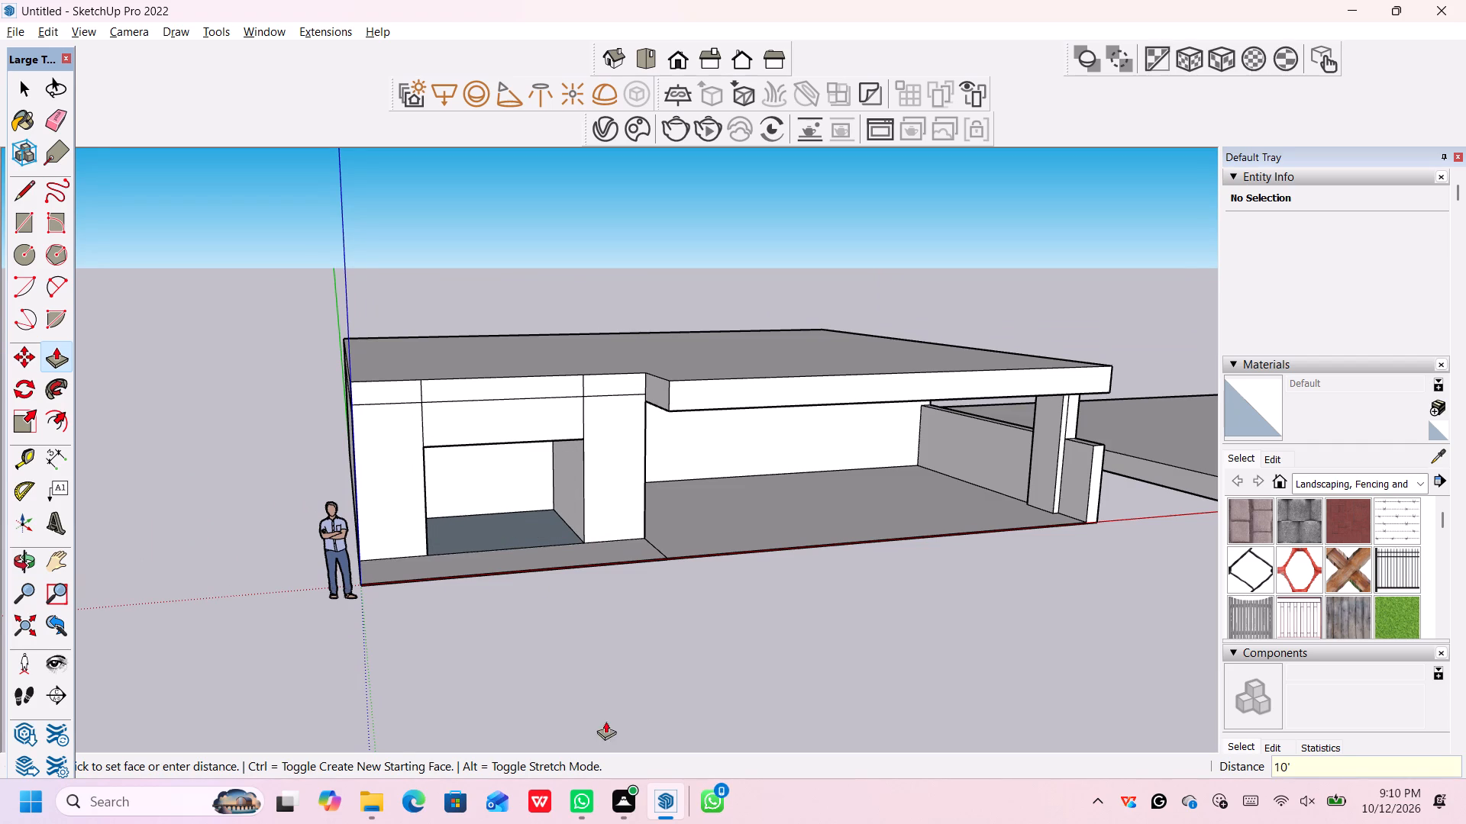
Push/Pull the floor face inside the new front wall recess by 1".
{"action": "scroll", "coordinate": [613, 701], "scroll_direction": "down", "scroll_amount": 1}
{"action": "middle_click_drag", "start_coordinate": [632, 676], "coordinate": [537, 662]}
{"action": "scroll", "coordinate": [468, 554], "scroll_direction": "up", "scroll_amount": 1}
{"action": "middle_click_drag", "start_coordinate": [468, 557], "coordinate": [490, 636]}
{"action": "scroll", "coordinate": [475, 517], "scroll_direction": "up", "scroll_amount": 1}
{"action": "left_click", "coordinate": [475, 518]}
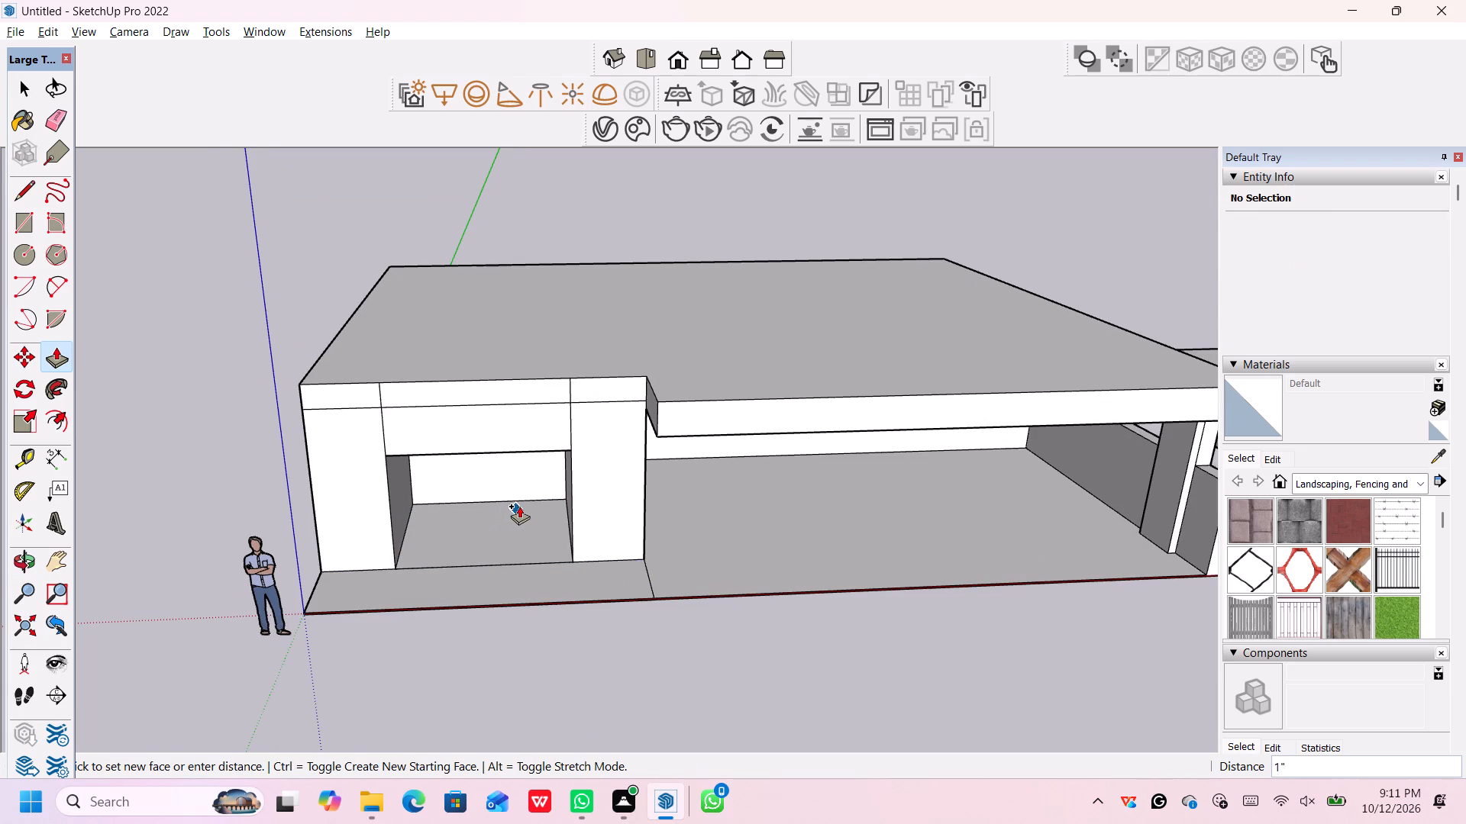
{"action": "scroll", "coordinate": [519, 506], "scroll_direction": "up", "scroll_amount": 4}
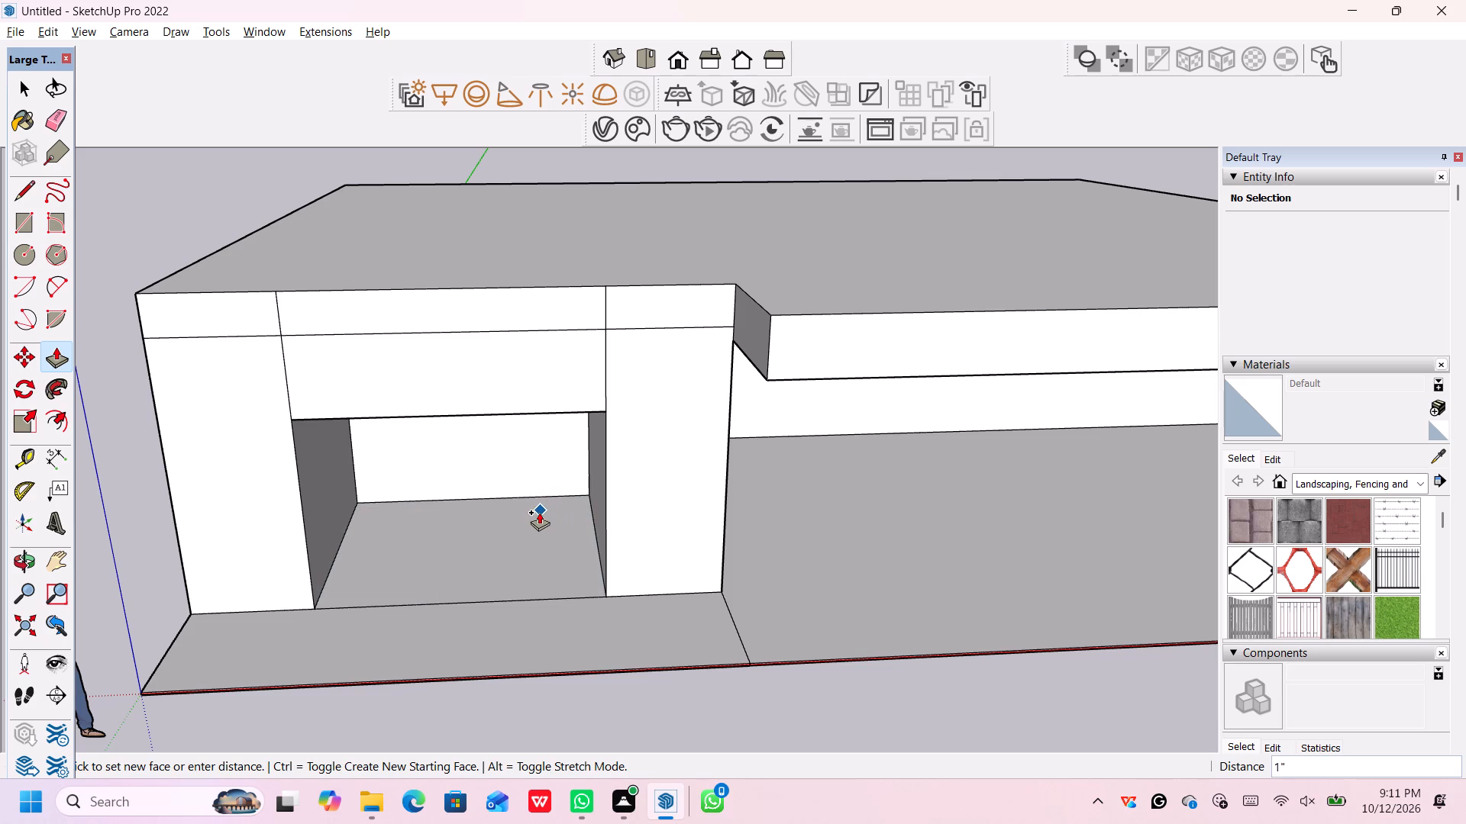
{"action": "left_click", "coordinate": [539, 512]}
Examine the new front wall recess together with the porch and roof slab from several angles.
{"action": "scroll", "coordinate": [501, 620], "scroll_direction": "down", "scroll_amount": 8}
{"action": "scroll", "coordinate": [501, 662], "scroll_direction": "up", "scroll_amount": 1}
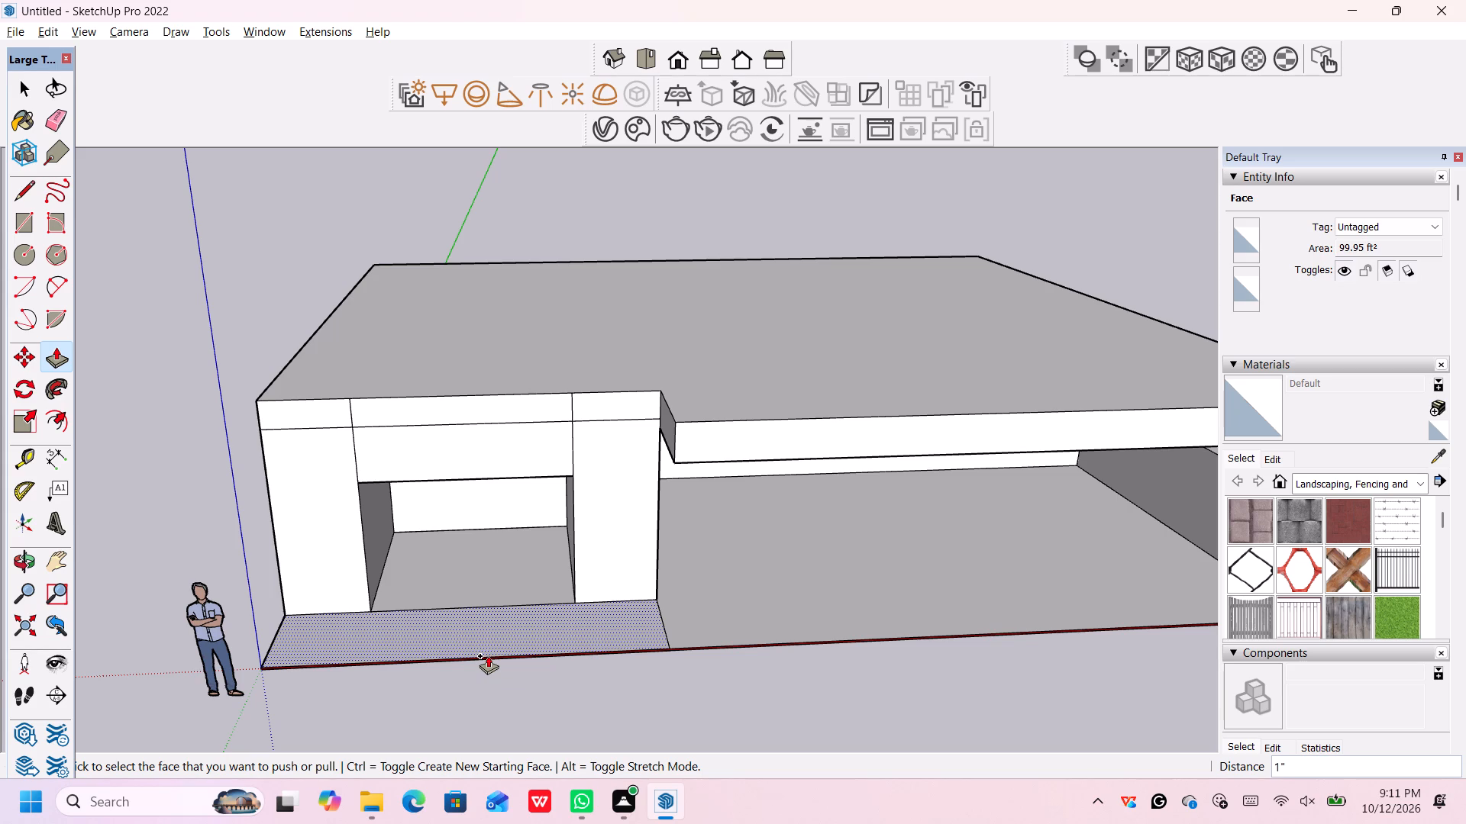
{"action": "scroll", "coordinate": [540, 621], "scroll_direction": "up", "scroll_amount": 5}
{"action": "scroll", "coordinate": [522, 706], "scroll_direction": "down", "scroll_amount": 10}
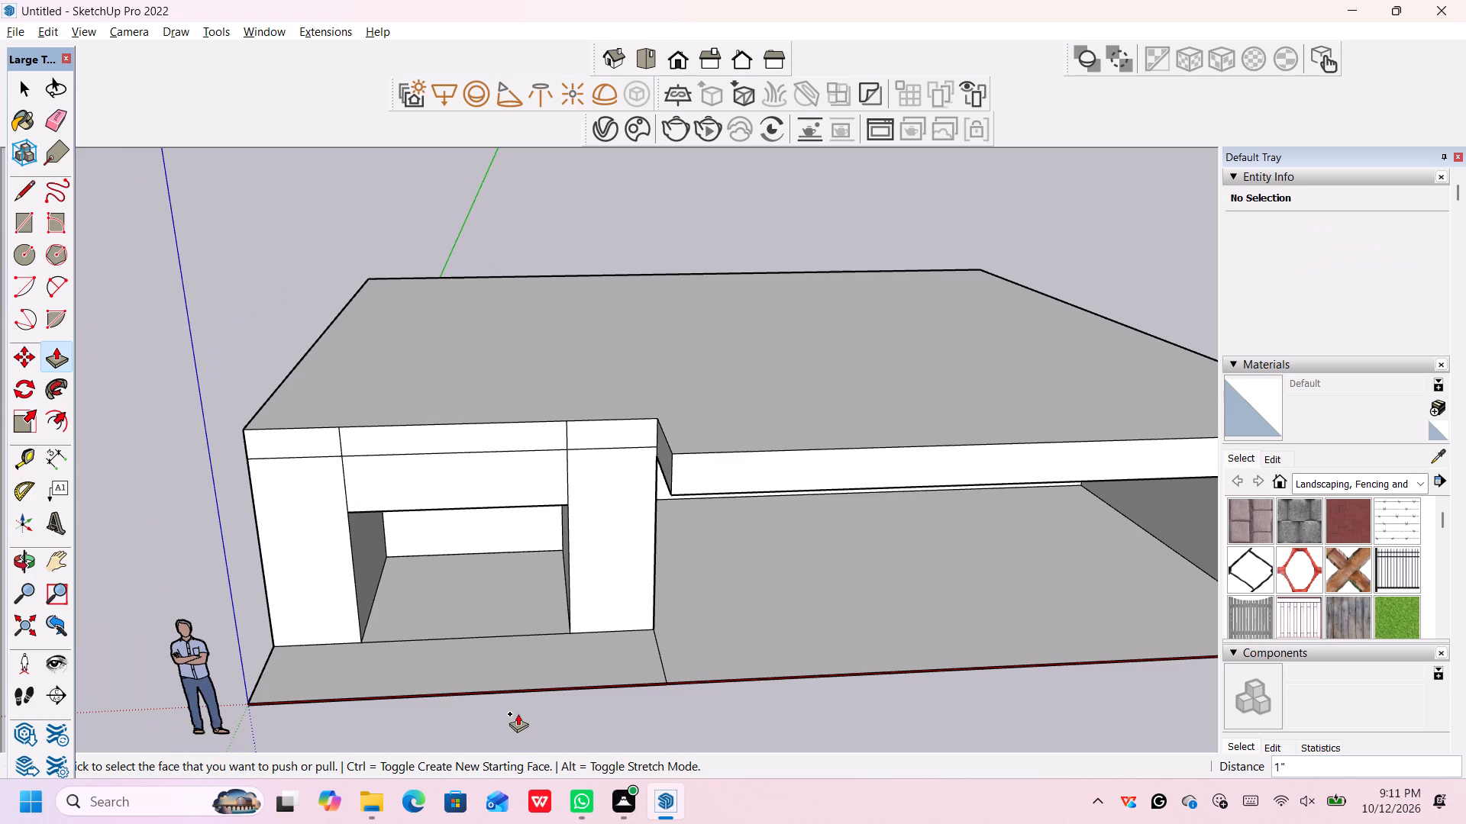
{"action": "scroll", "coordinate": [518, 711], "scroll_direction": "down", "scroll_amount": 2}
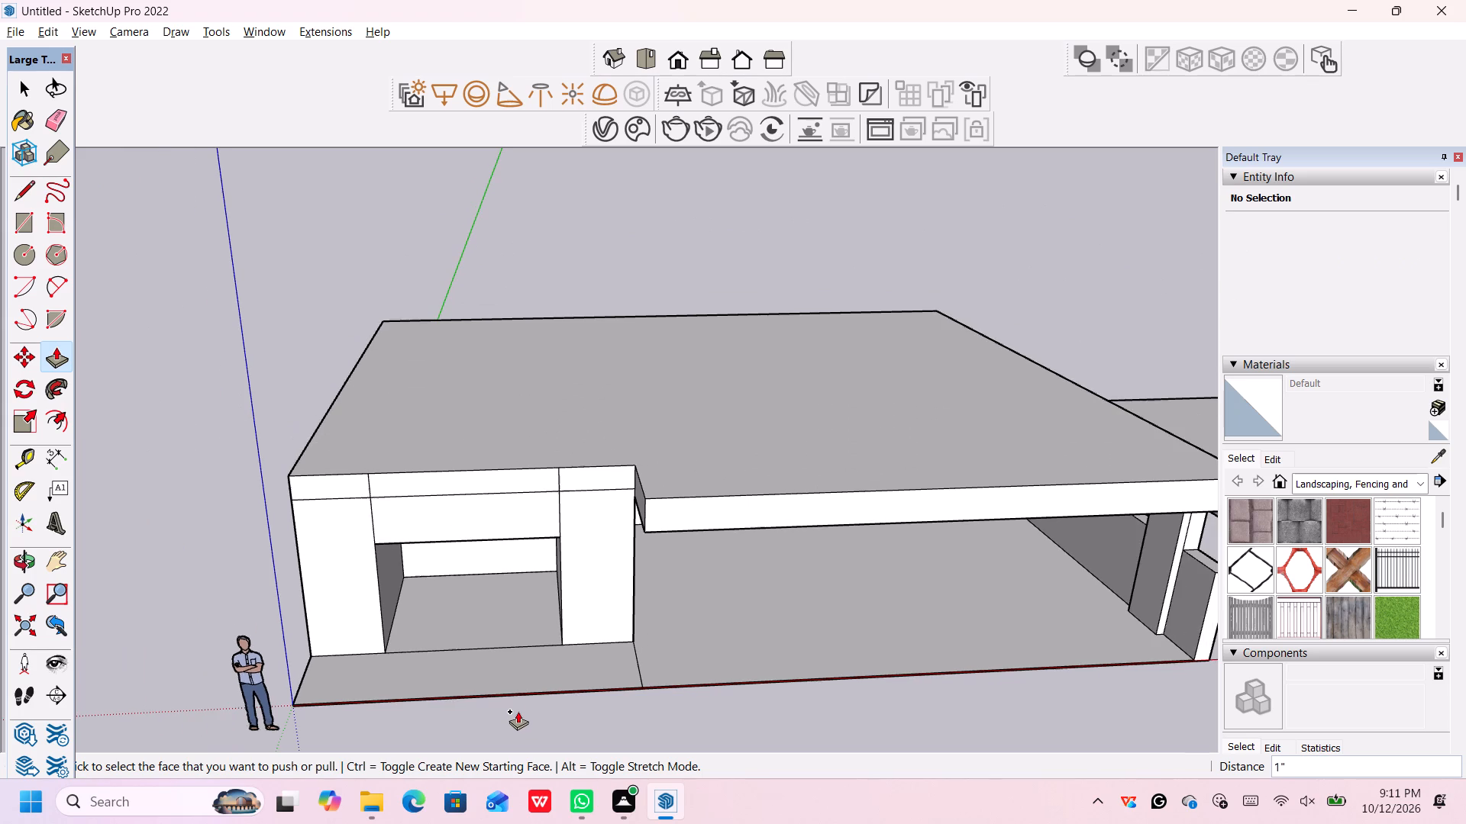
{"action": "middle_click_drag", "start_coordinate": [520, 719], "coordinate": [531, 676]}
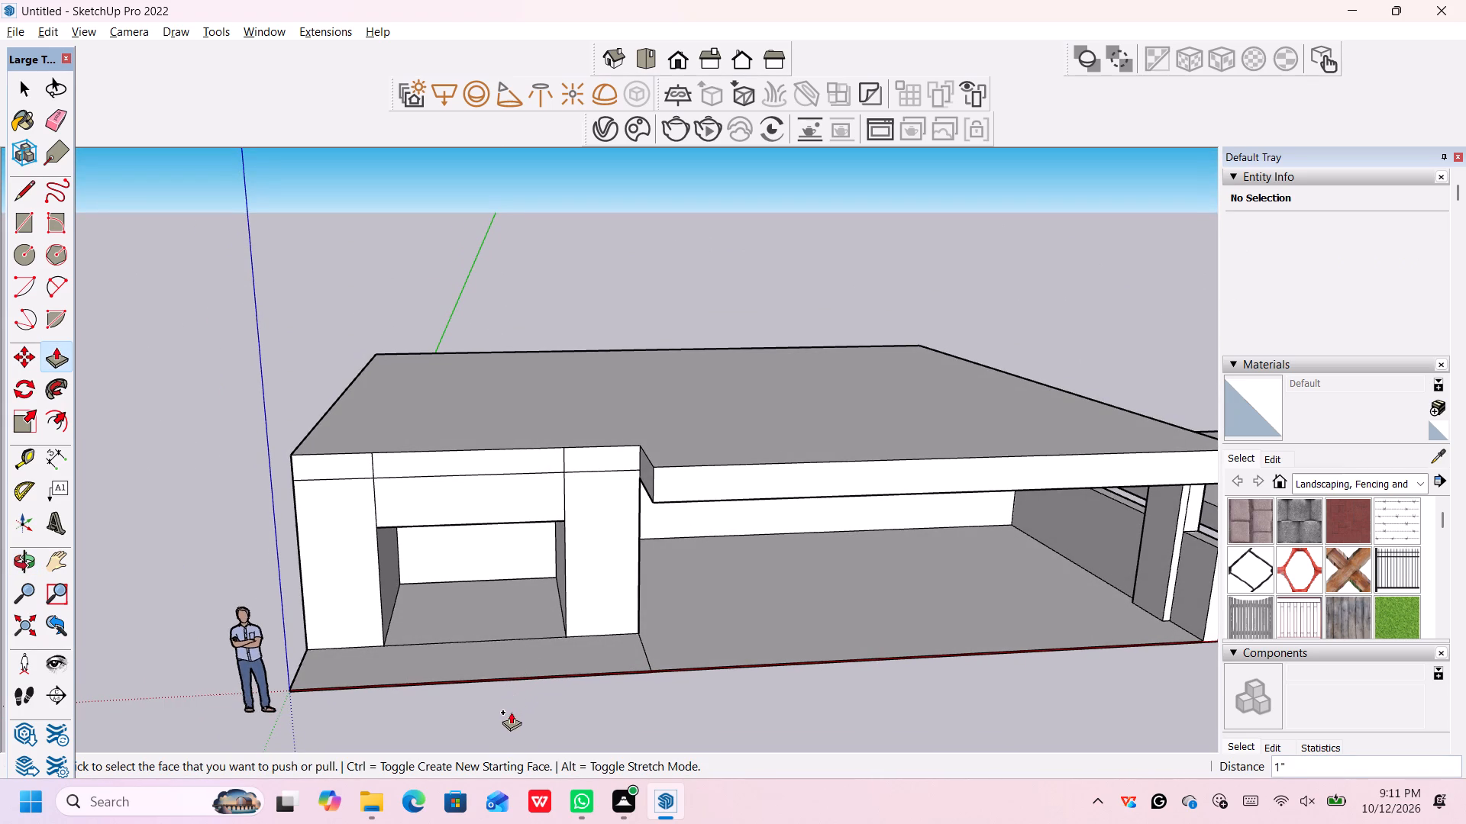
{"action": "middle_click_drag", "start_coordinate": [524, 705], "coordinate": [526, 645]}
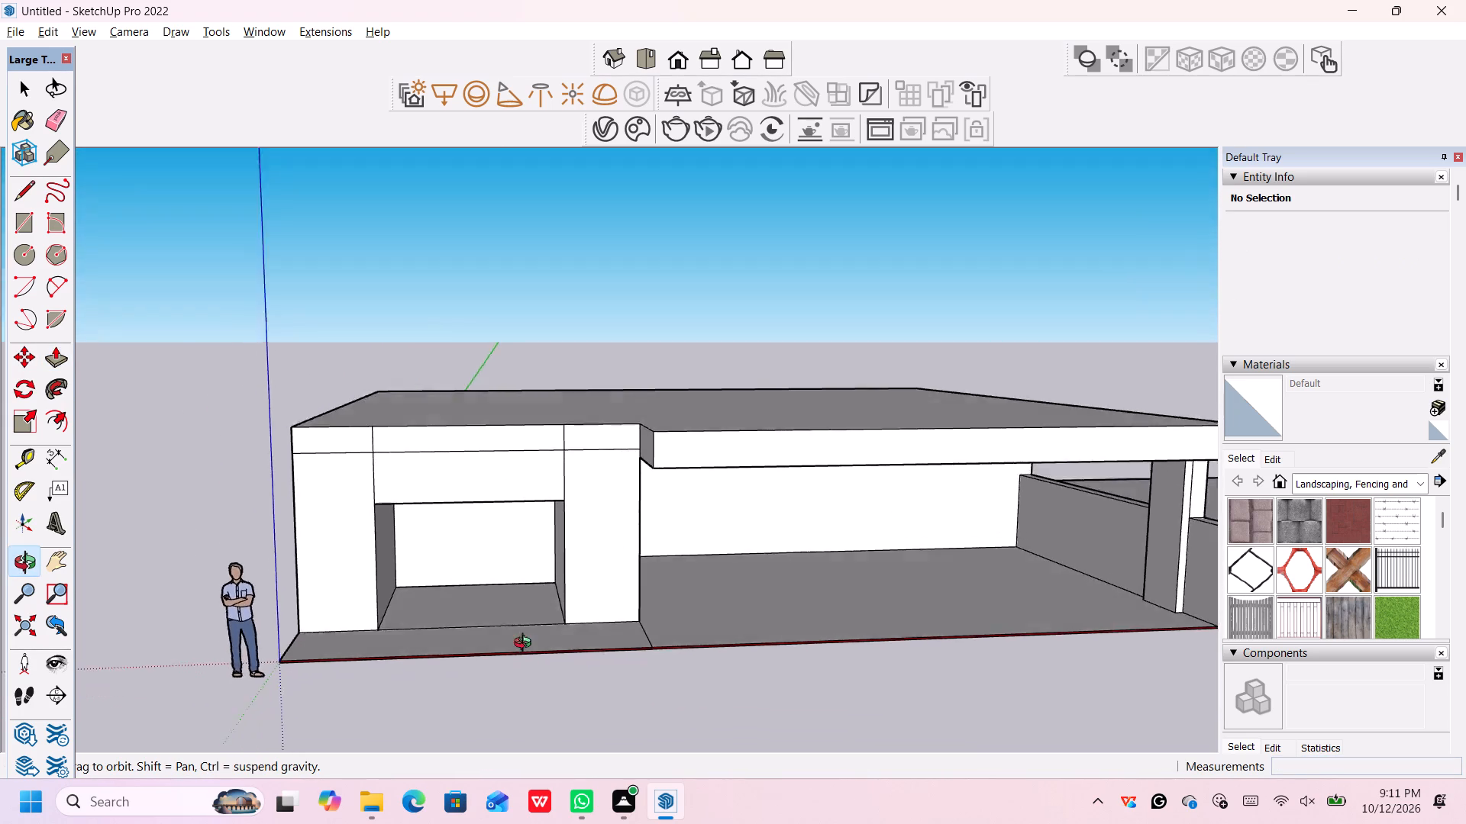
{"action": "middle_click_drag", "start_coordinate": [526, 645], "coordinate": [489, 681]}
{"action": "middle_click_drag", "start_coordinate": [480, 680], "coordinate": [513, 674]}
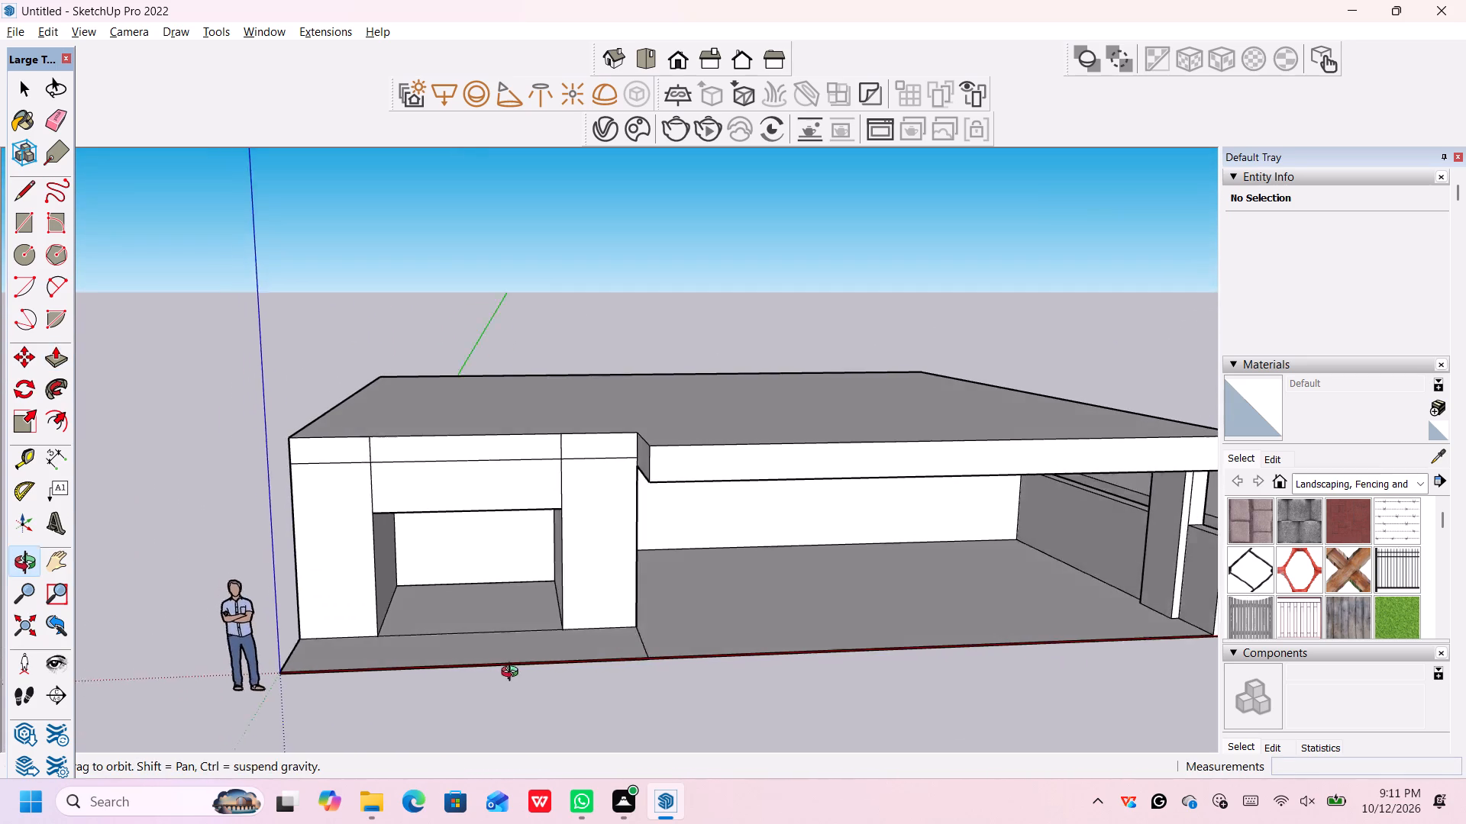
{"action": "middle_click_drag", "start_coordinate": [513, 674], "coordinate": [545, 690]}
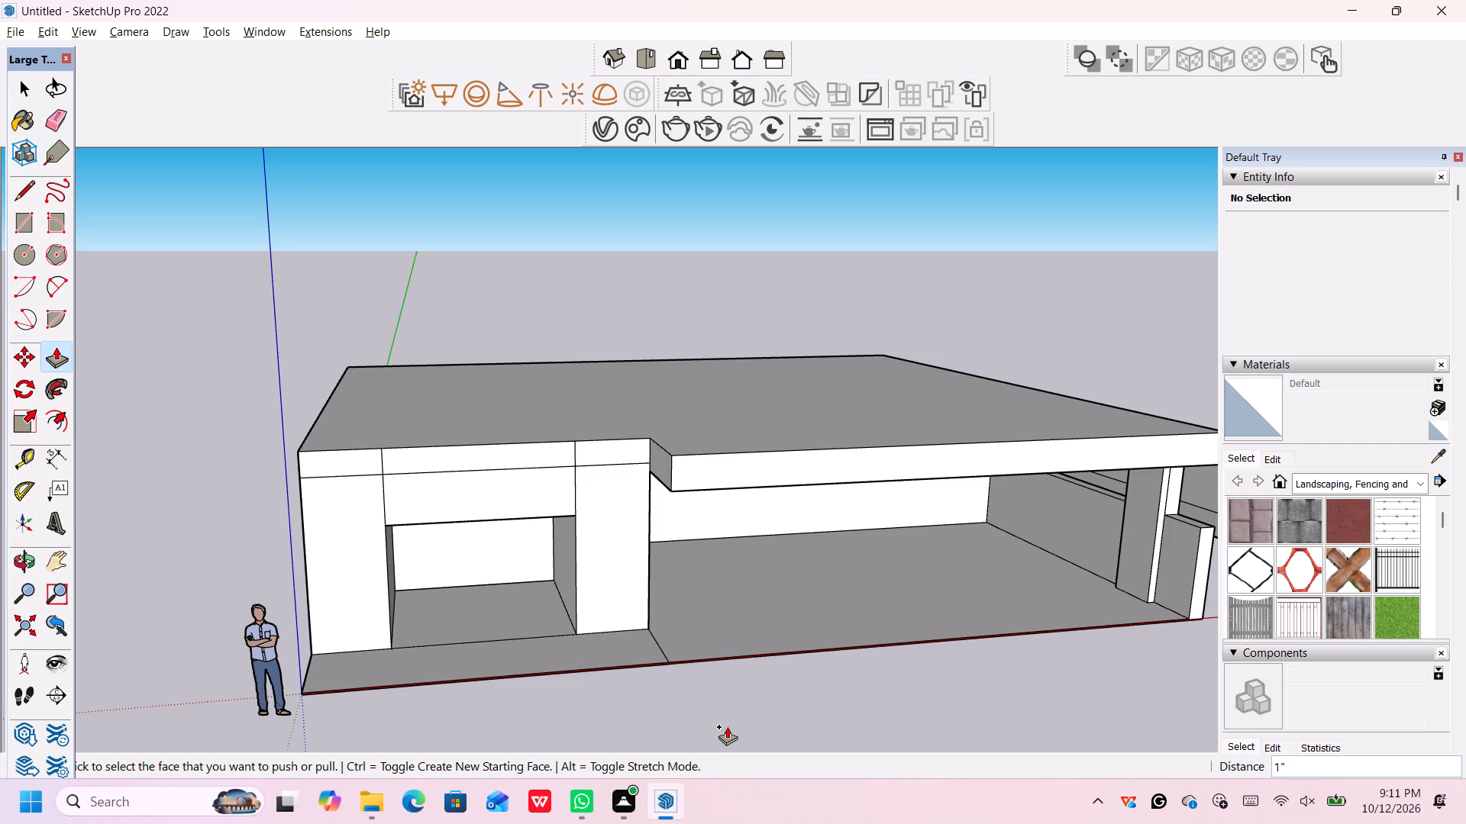
{"action": "scroll", "coordinate": [727, 726], "scroll_direction": "down", "scroll_amount": 2}
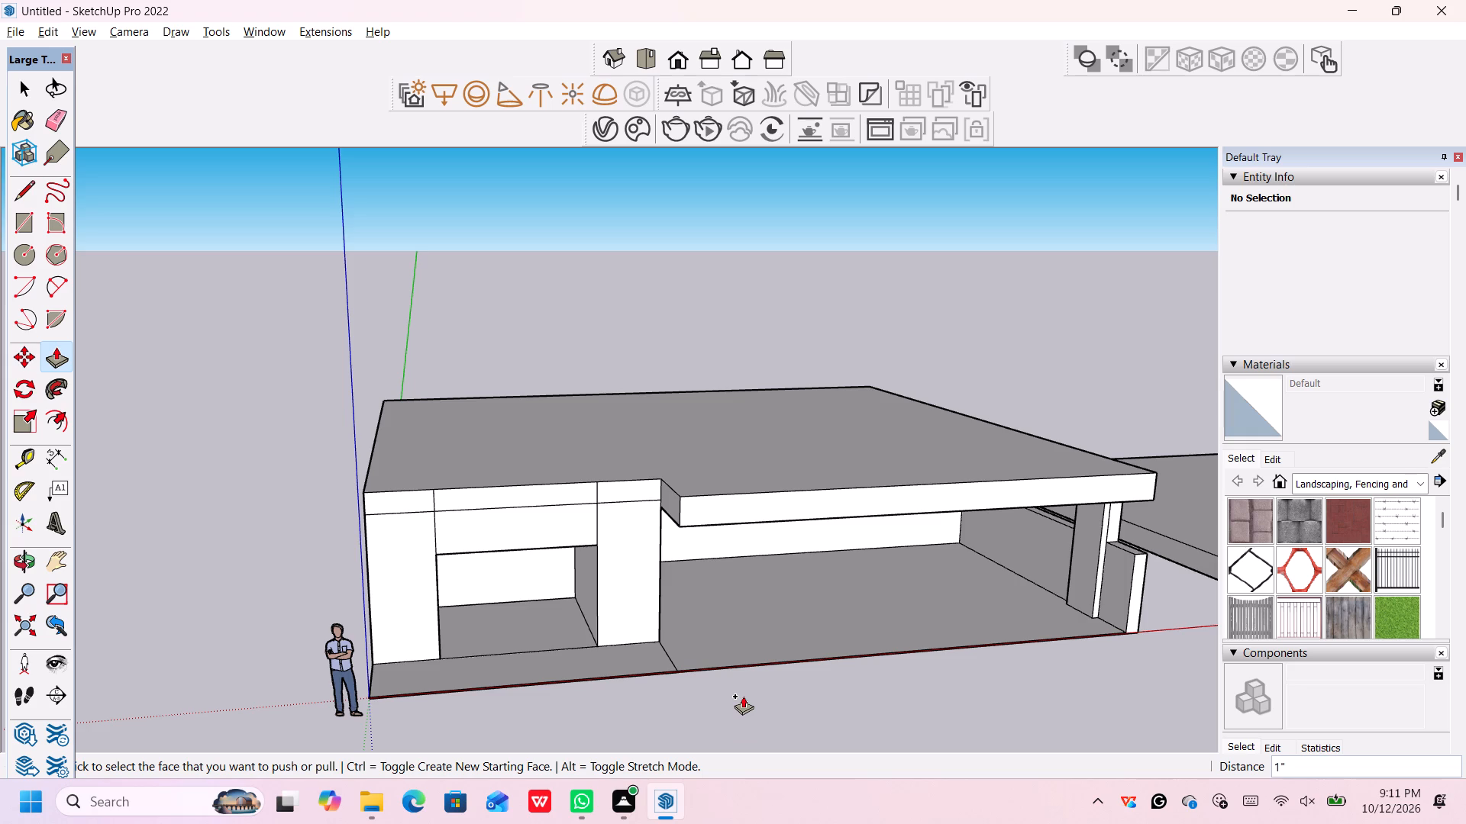
{"action": "middle_click_drag", "start_coordinate": [743, 696], "coordinate": [531, 523], "text": "shift"}
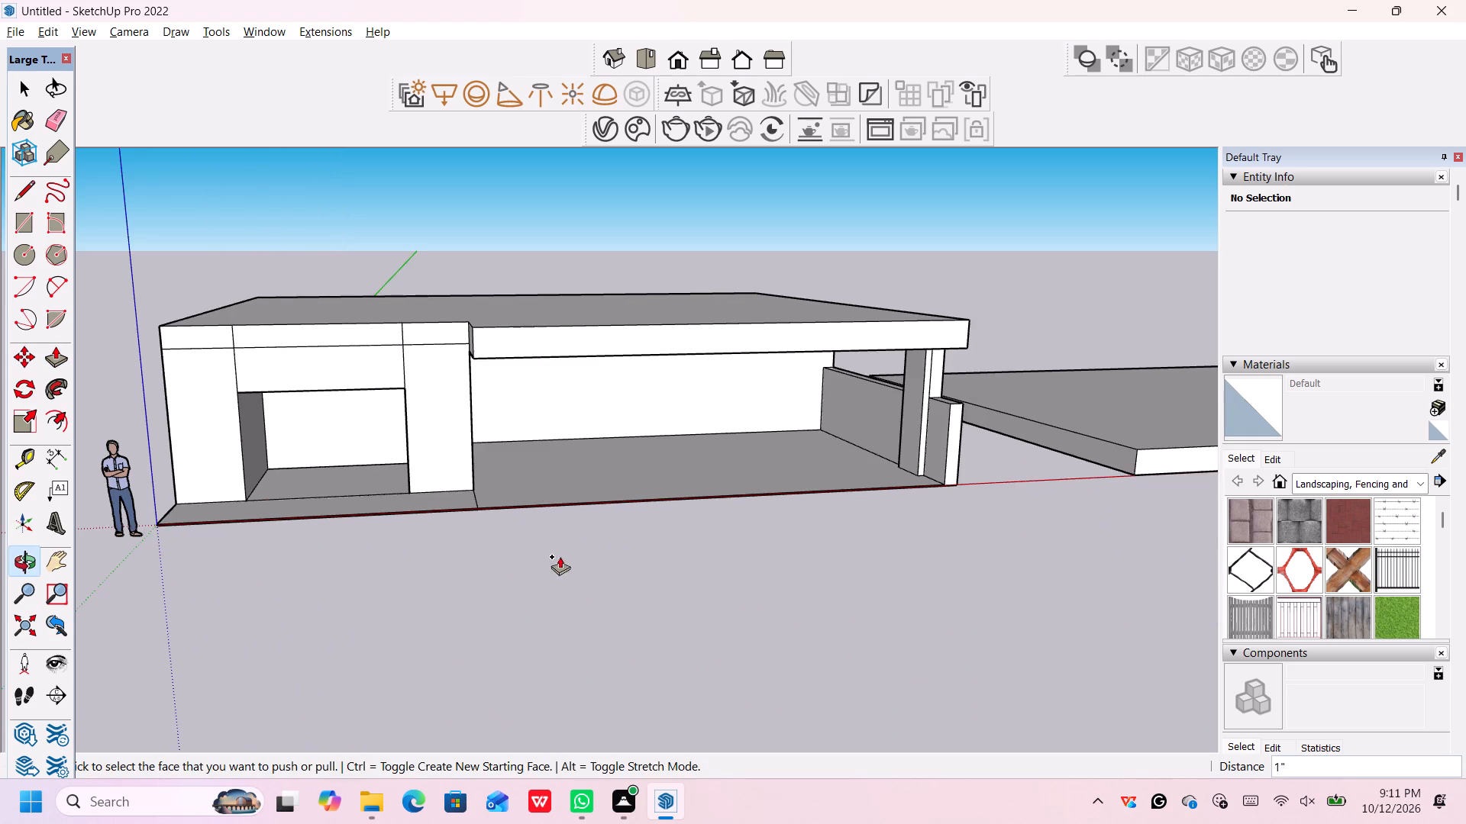
{"action": "middle_click_drag", "start_coordinate": [600, 568], "coordinate": [563, 510]}
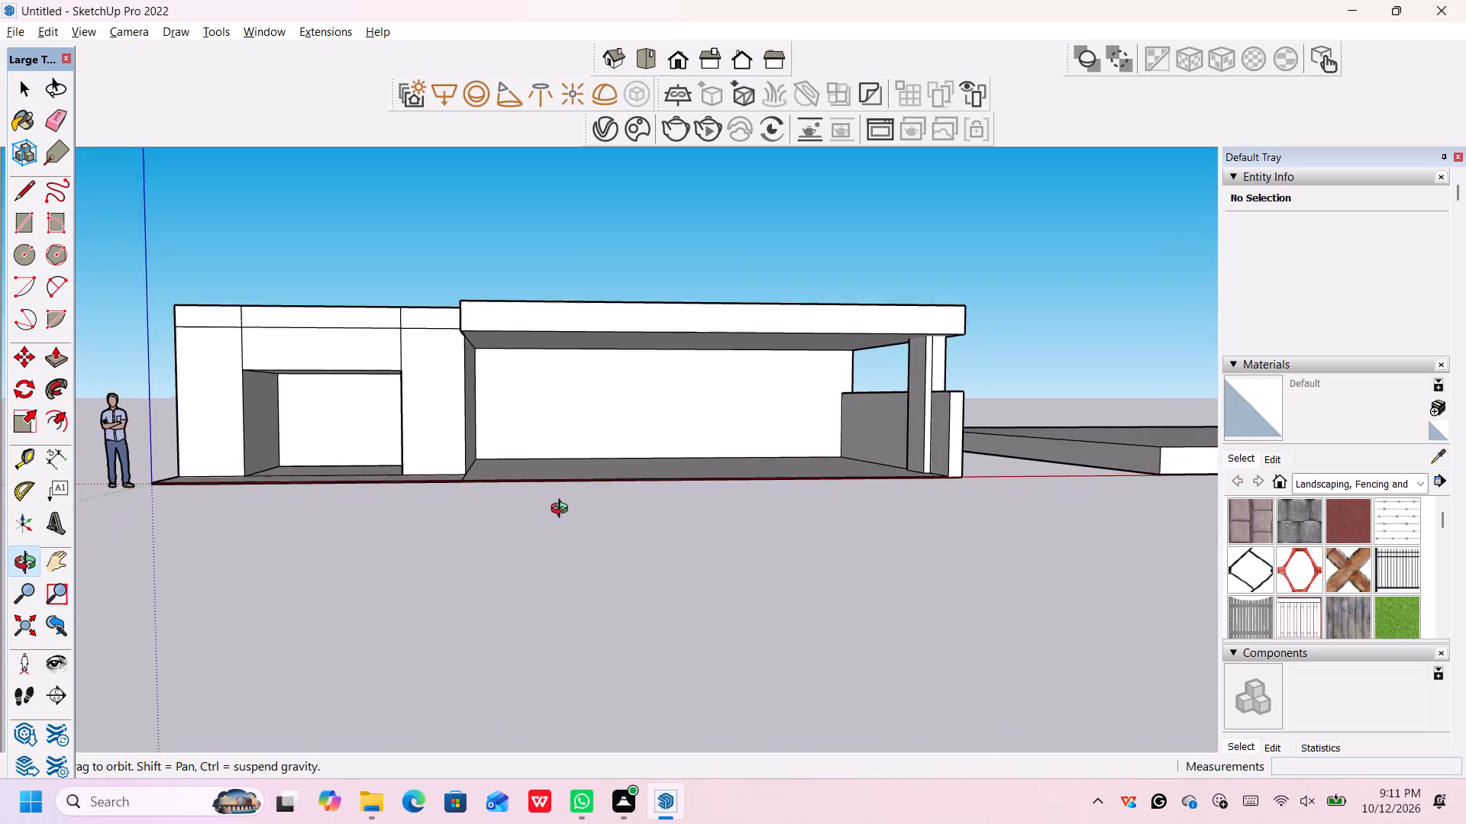
{"action": "middle_click_drag", "start_coordinate": [563, 510], "coordinate": [563, 507]}
{"action": "scroll", "coordinate": [561, 512], "scroll_direction": "up", "scroll_amount": 1}
{"action": "key", "text": "space"}
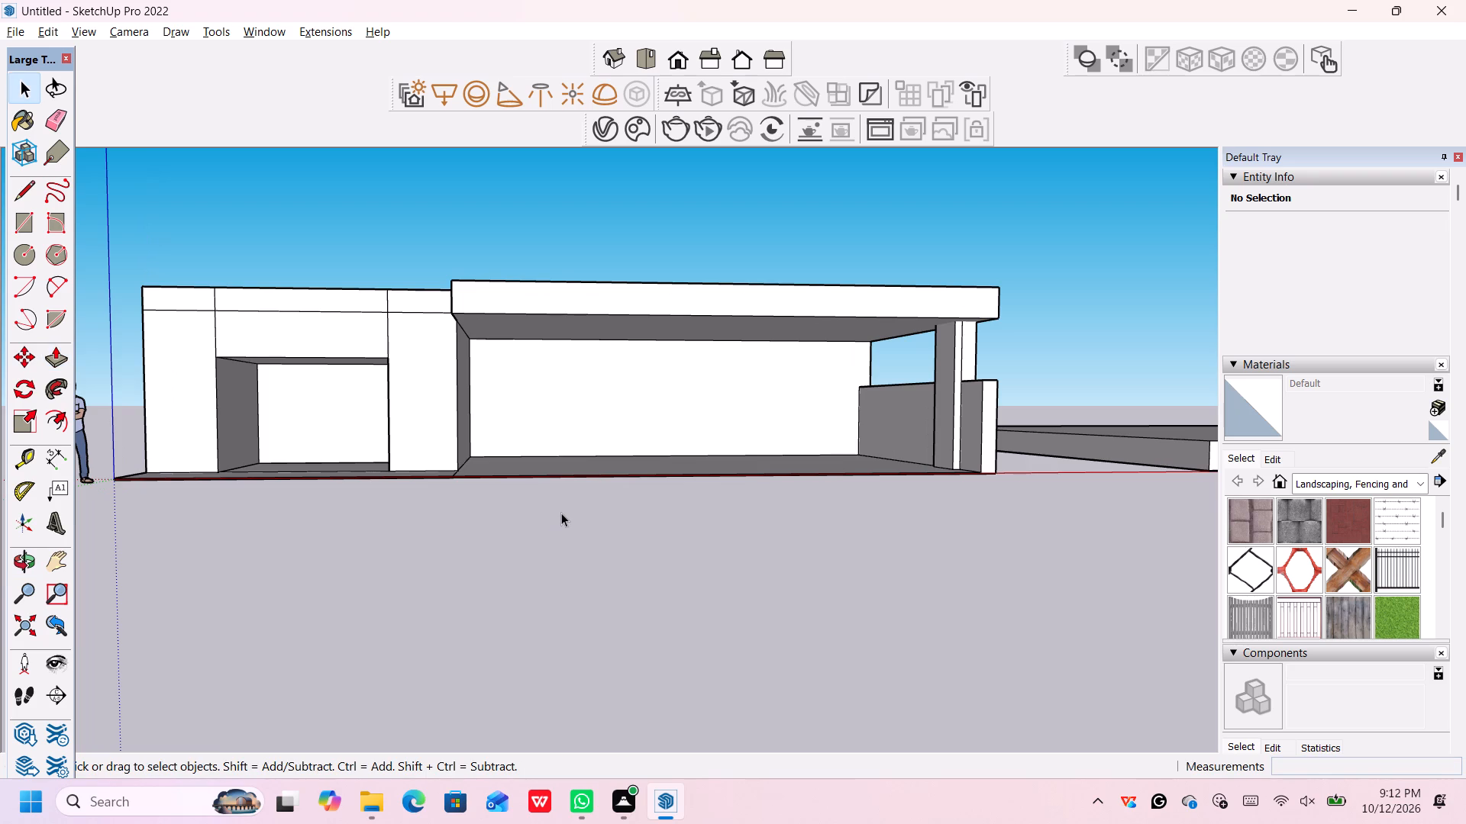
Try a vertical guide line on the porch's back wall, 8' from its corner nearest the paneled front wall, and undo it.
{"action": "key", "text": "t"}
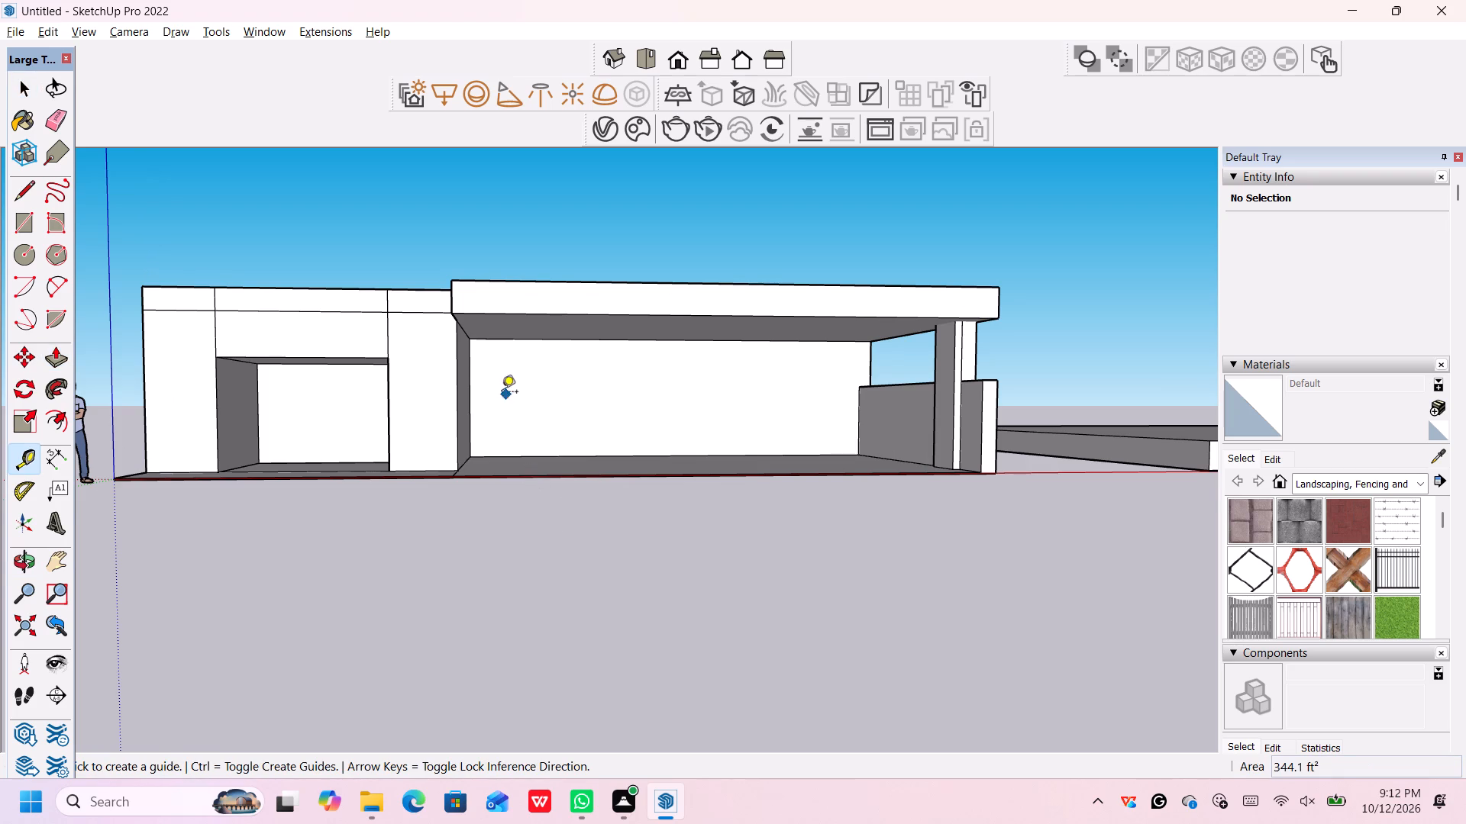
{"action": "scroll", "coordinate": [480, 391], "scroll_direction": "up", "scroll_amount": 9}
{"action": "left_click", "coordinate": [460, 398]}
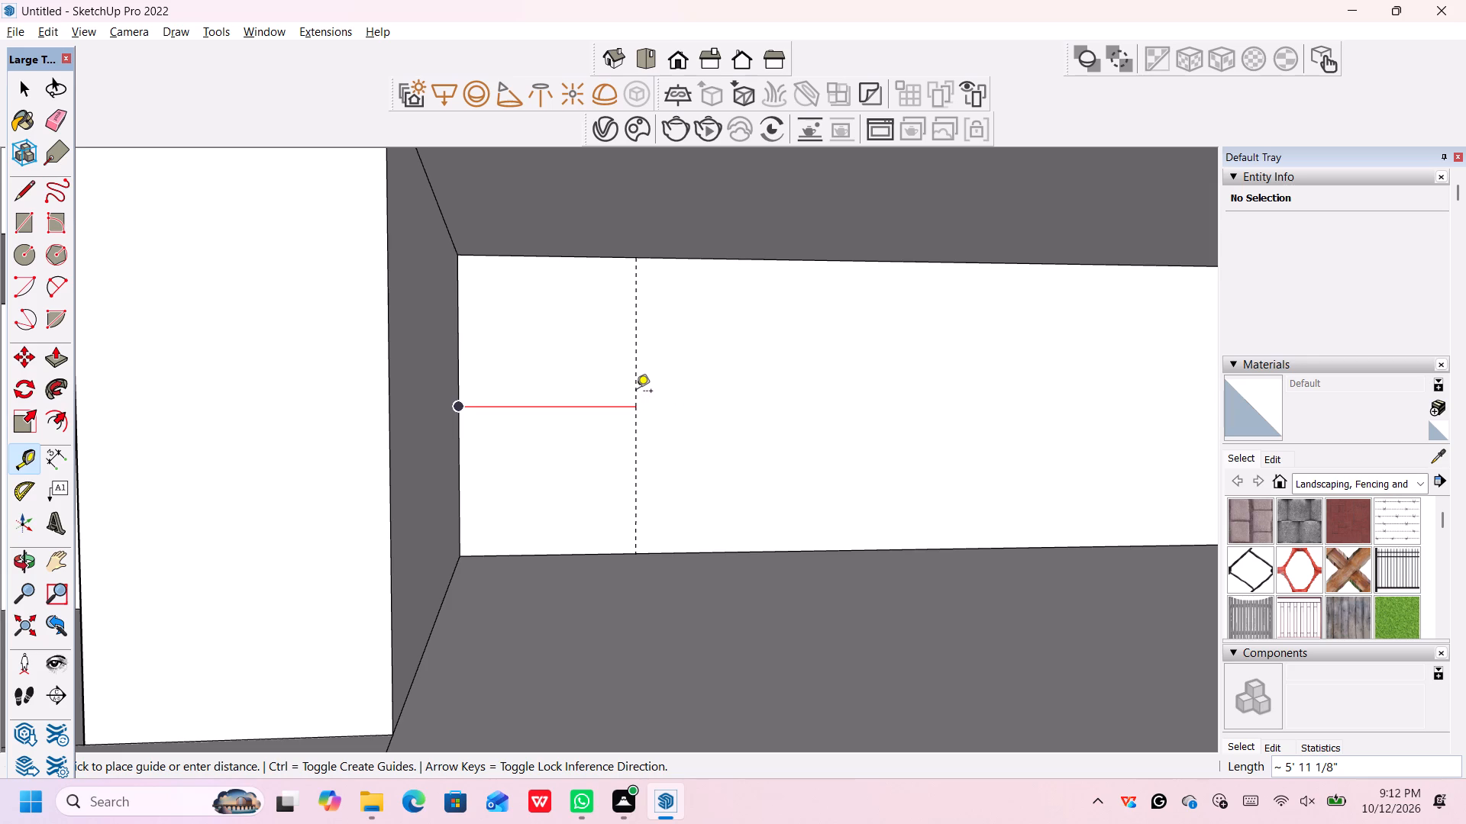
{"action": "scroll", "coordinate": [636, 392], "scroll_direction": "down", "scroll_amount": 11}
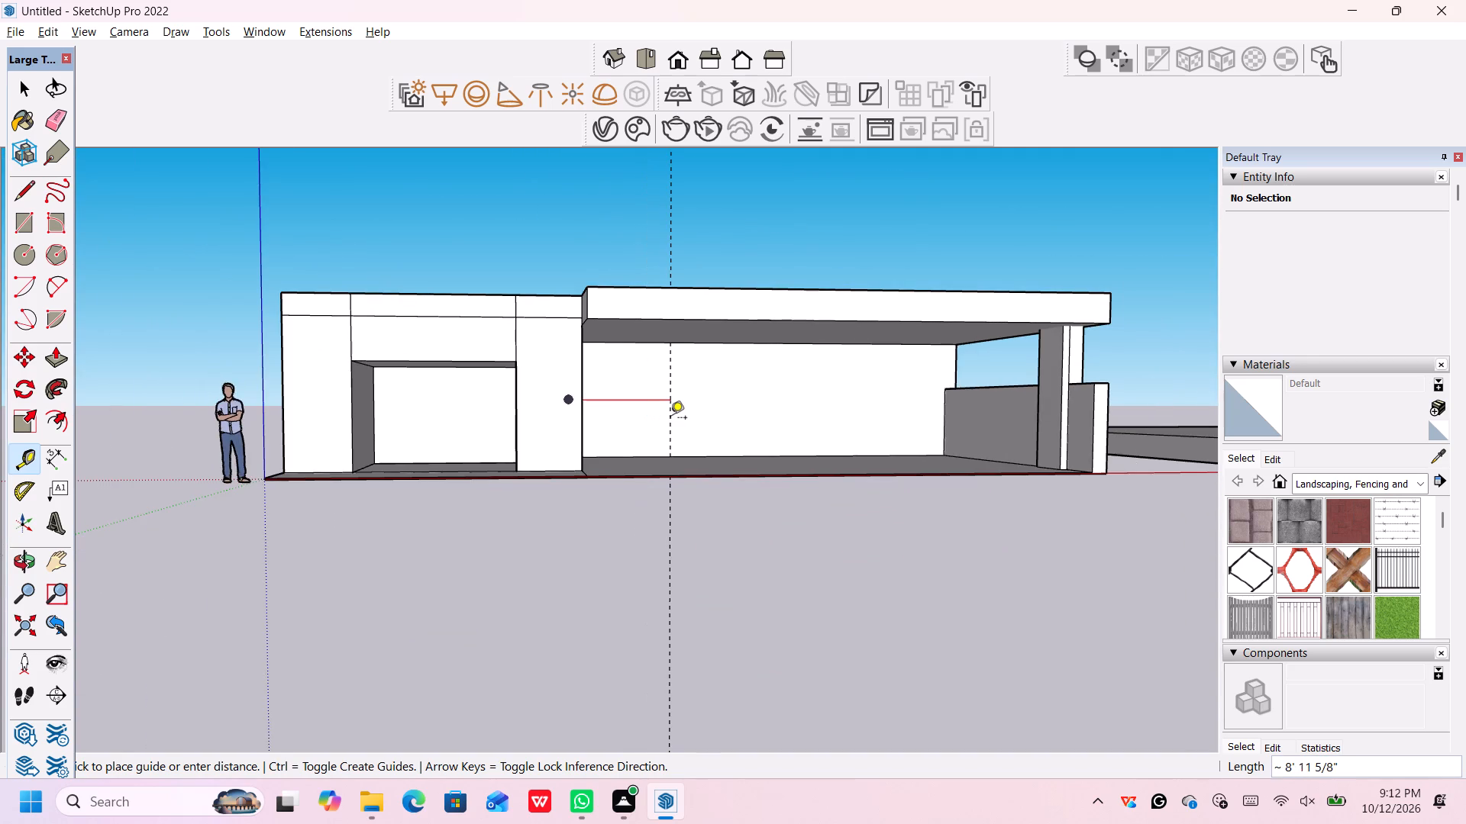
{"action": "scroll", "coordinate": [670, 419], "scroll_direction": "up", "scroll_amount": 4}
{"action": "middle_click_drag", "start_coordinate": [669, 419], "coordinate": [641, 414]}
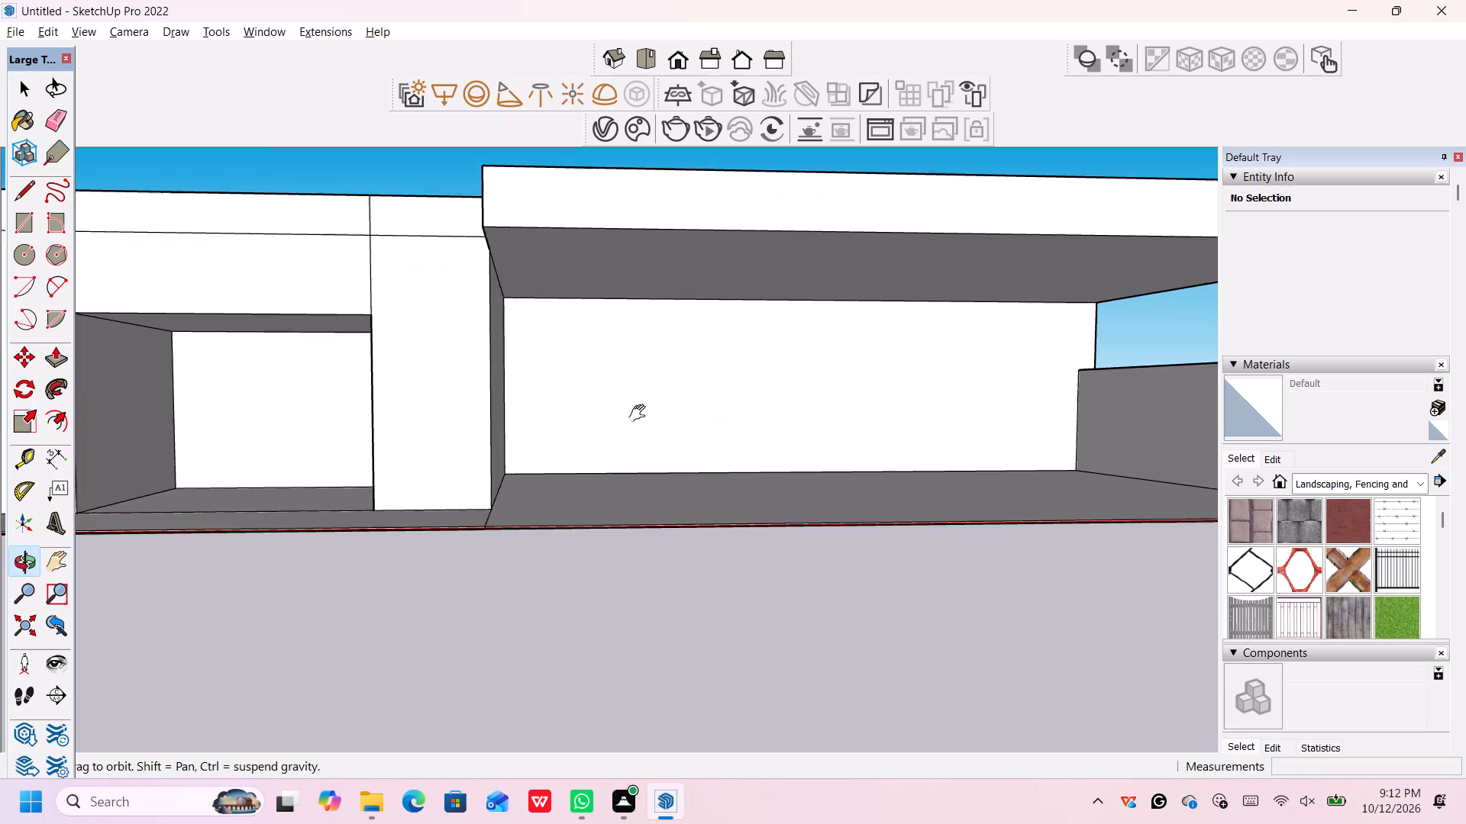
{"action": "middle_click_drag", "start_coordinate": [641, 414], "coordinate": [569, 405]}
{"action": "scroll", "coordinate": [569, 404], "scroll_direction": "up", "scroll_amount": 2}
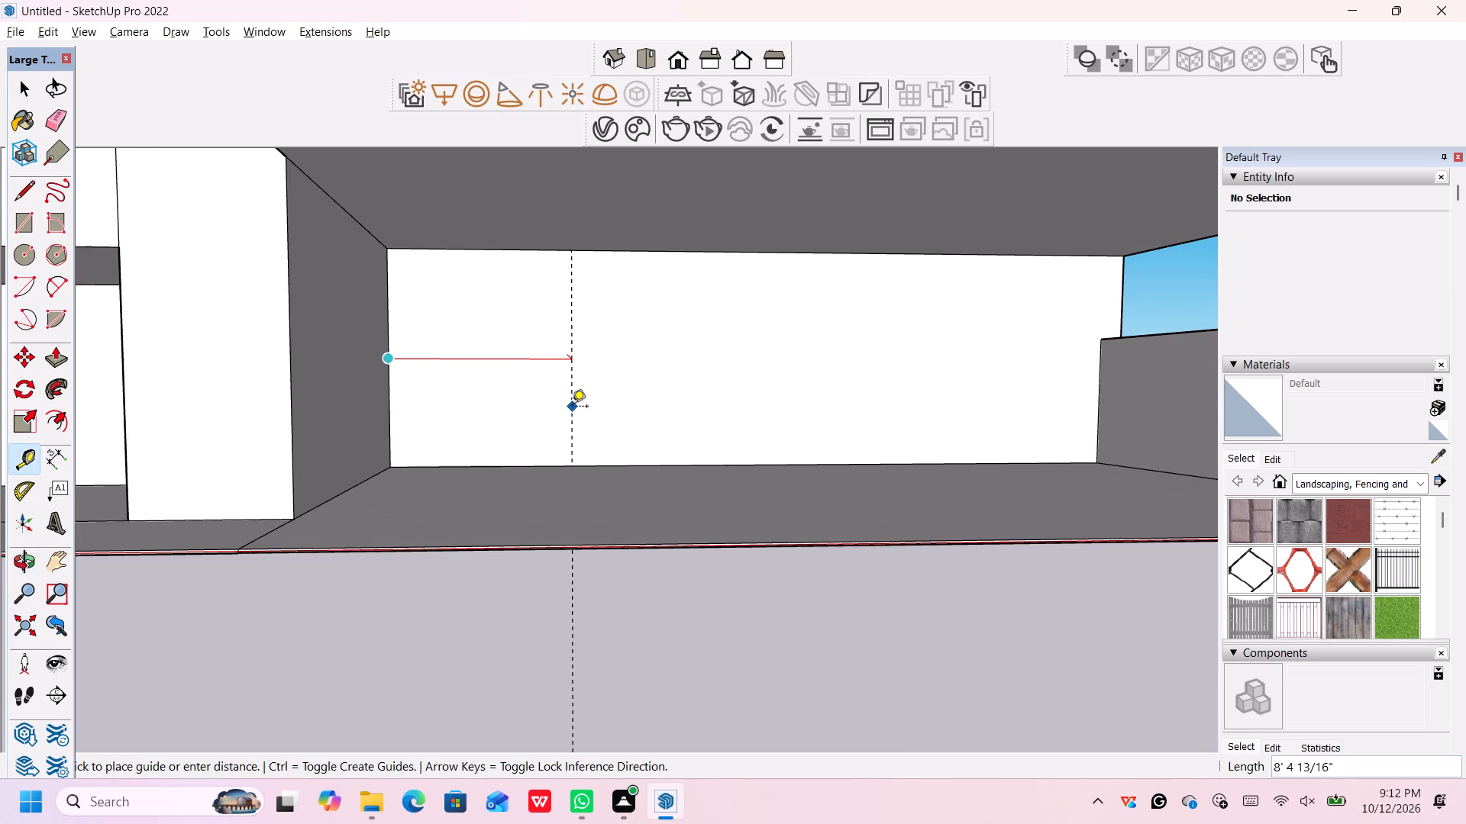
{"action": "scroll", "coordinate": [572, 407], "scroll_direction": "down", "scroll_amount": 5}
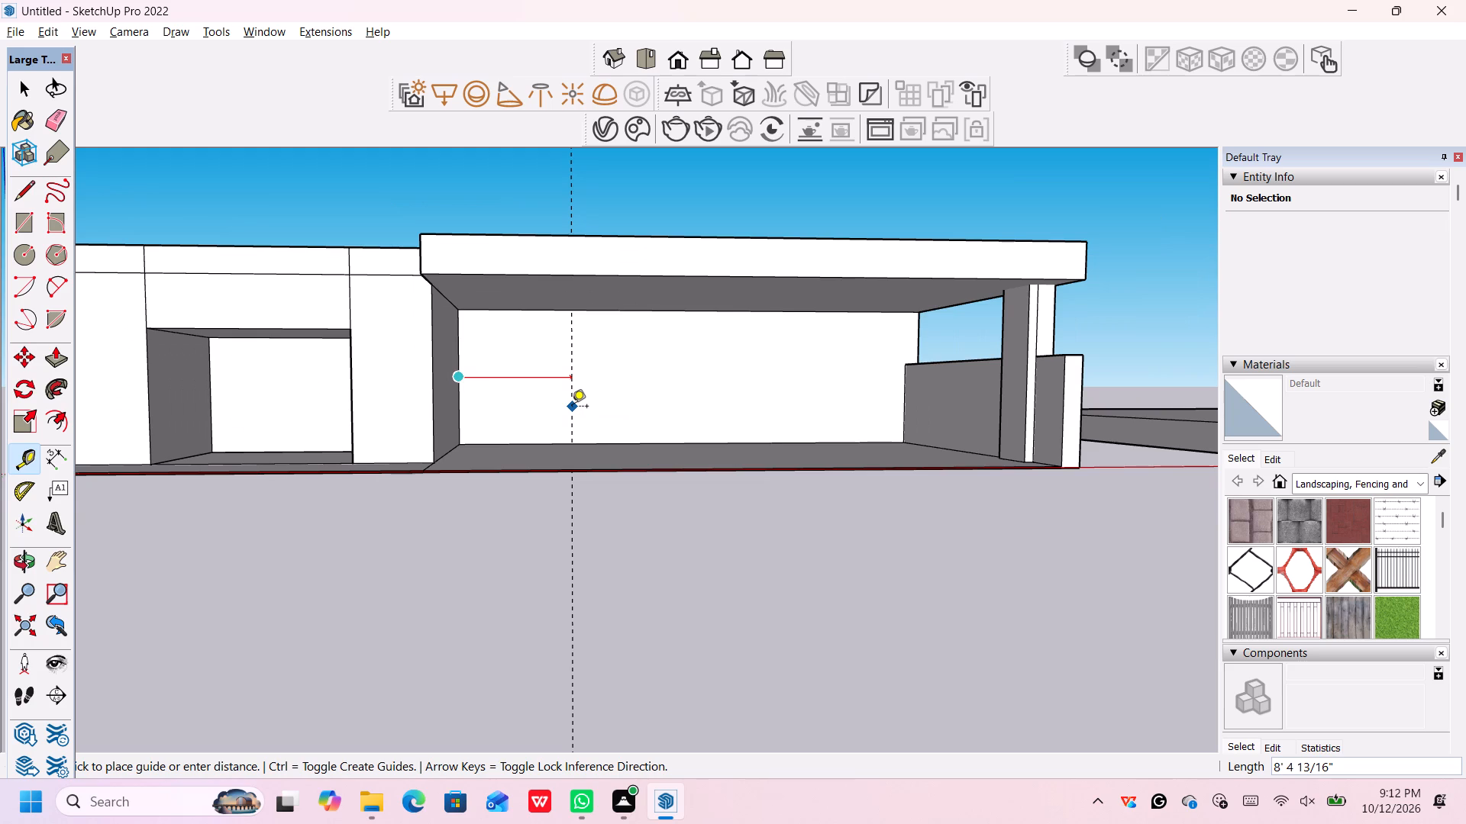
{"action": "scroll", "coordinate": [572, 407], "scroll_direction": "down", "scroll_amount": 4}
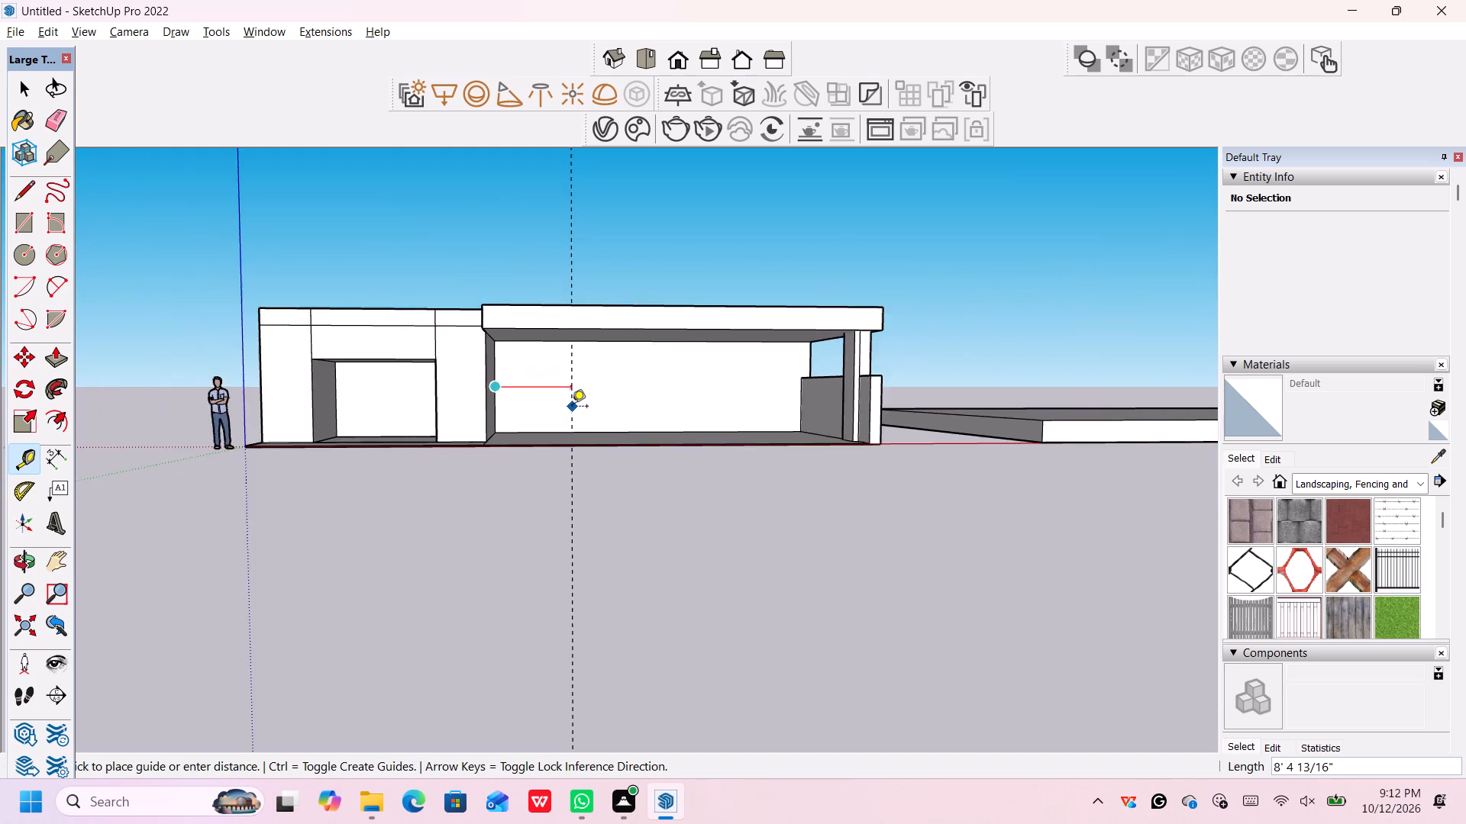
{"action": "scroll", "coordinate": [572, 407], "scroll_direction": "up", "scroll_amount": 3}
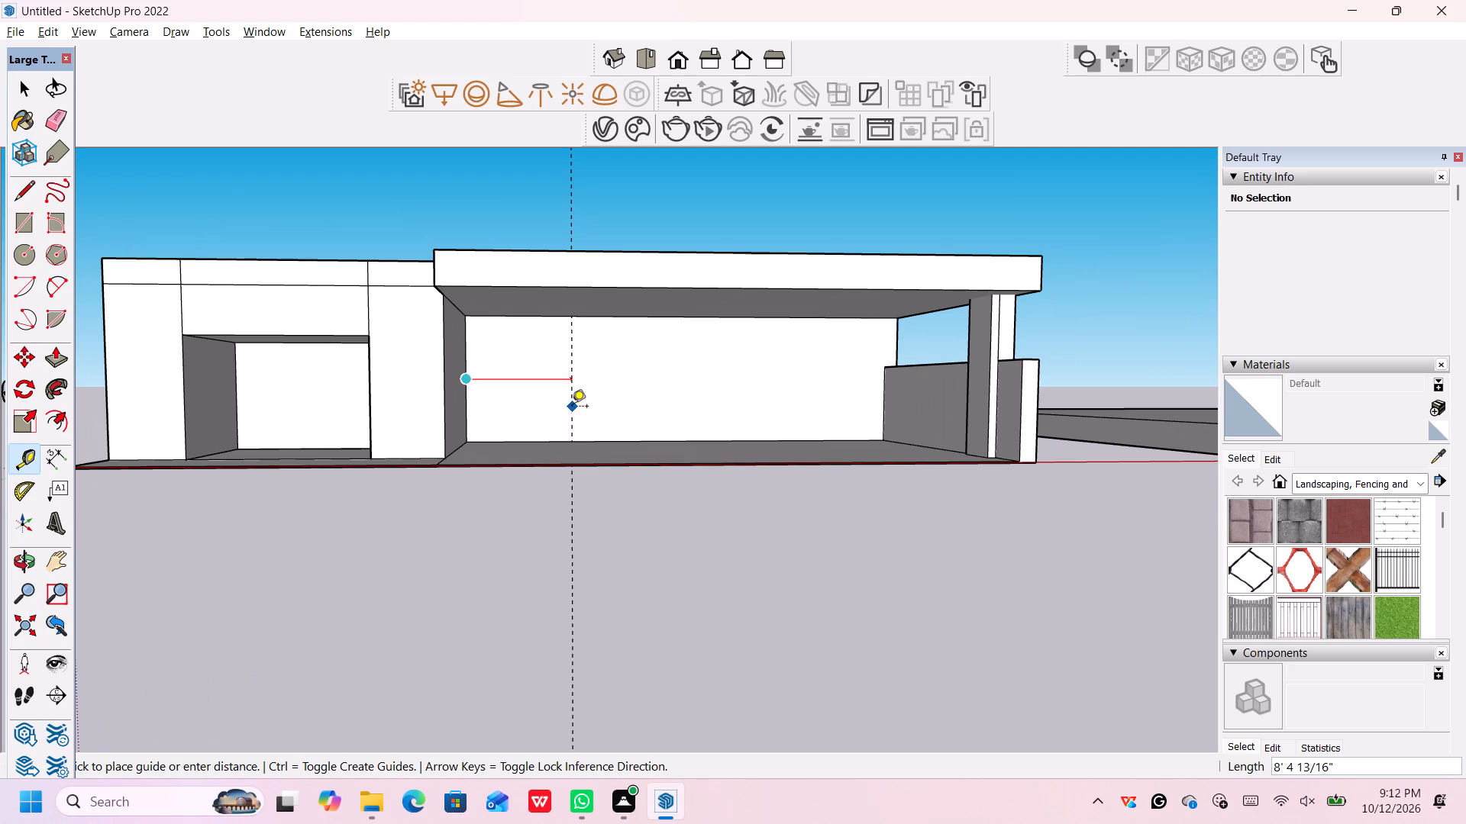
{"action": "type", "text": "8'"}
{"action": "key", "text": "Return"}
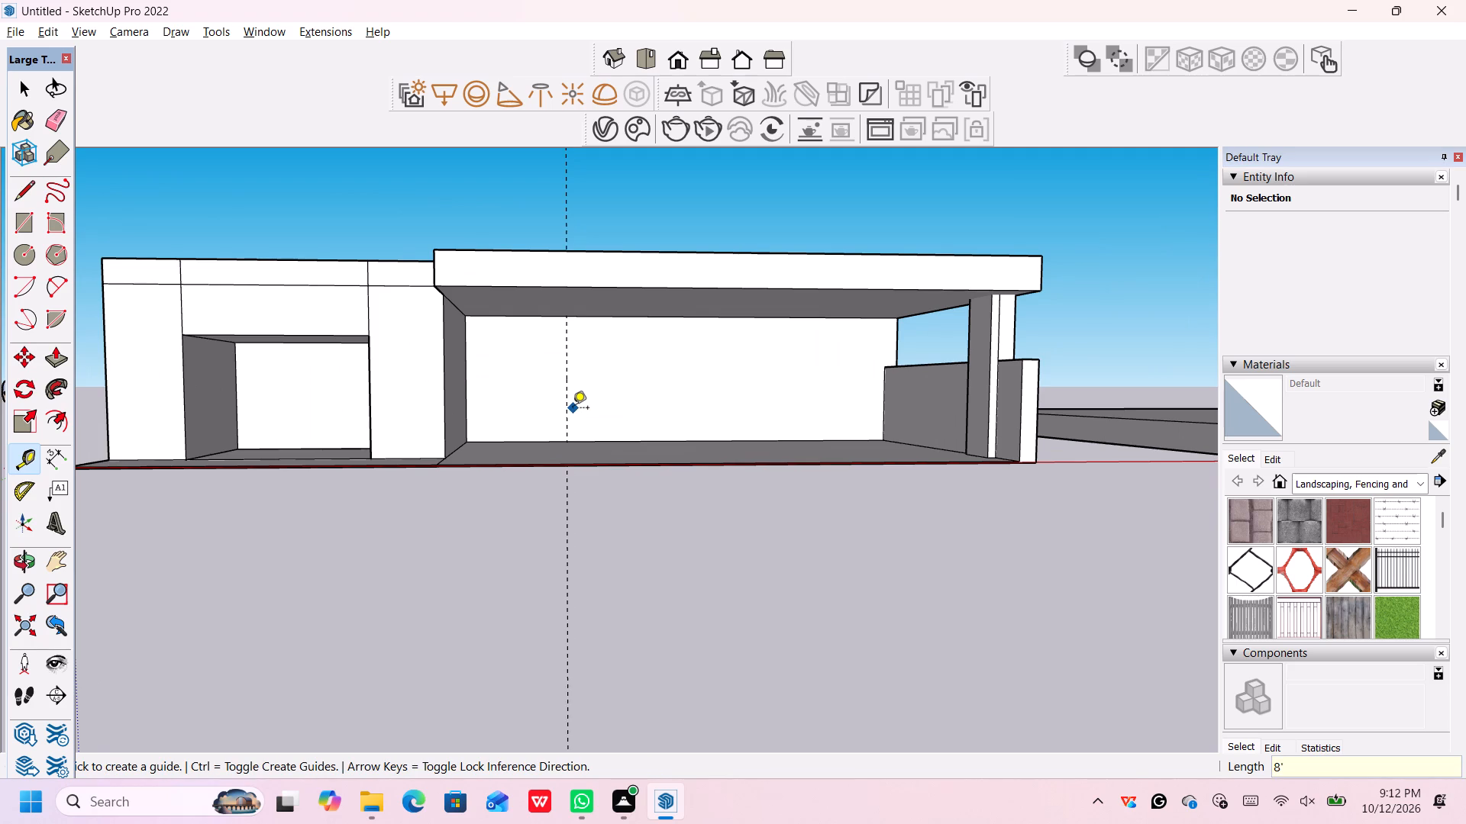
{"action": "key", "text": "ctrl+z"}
Place a vertical guide line on the porch's back wall, 10' from its corner nearest the paneled front wall.
{"action": "left_click", "coordinate": [467, 387]}
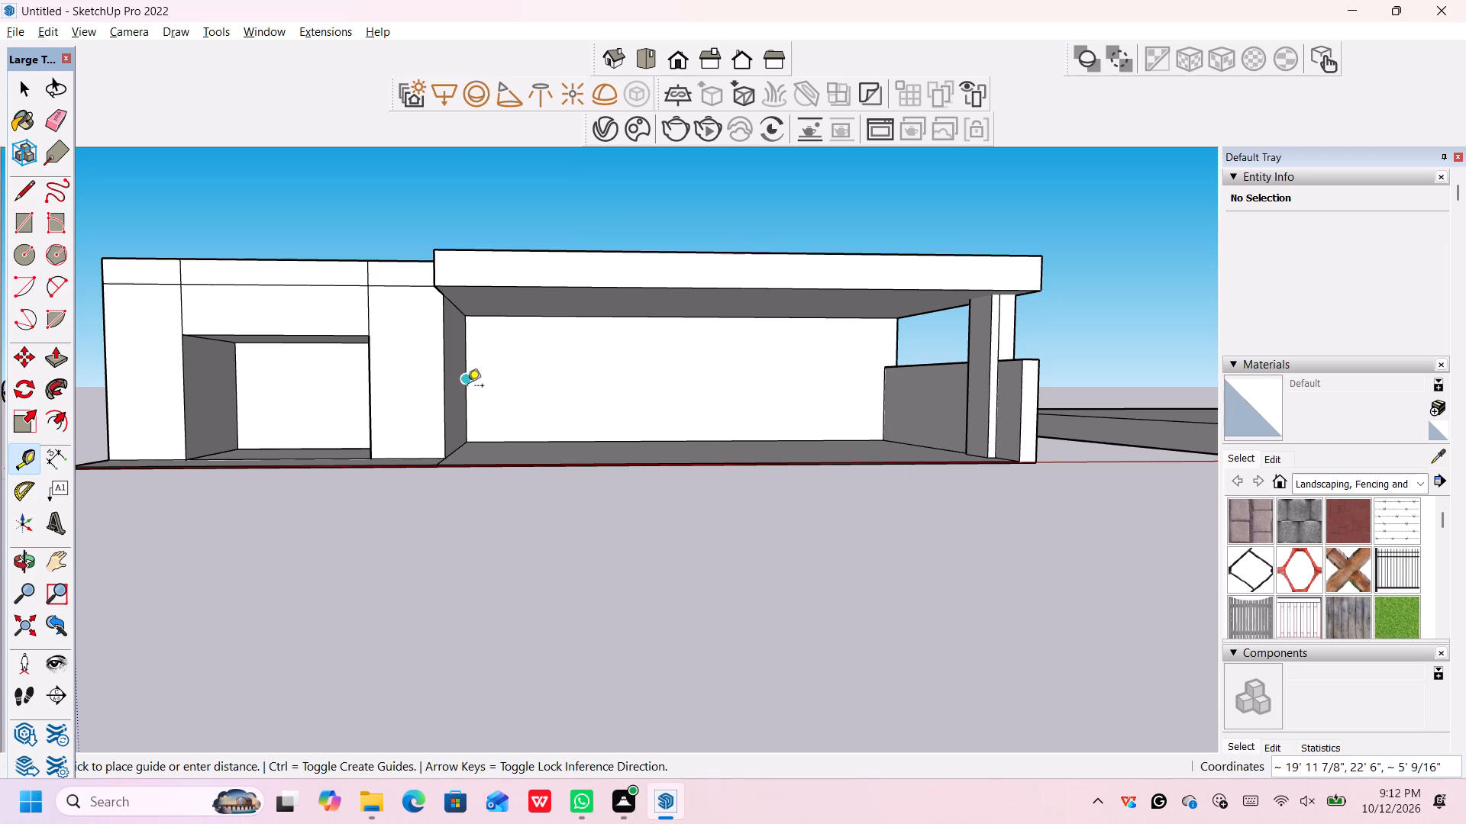
{"action": "type", "text": "10'"}
{"action": "key", "text": "Return"}
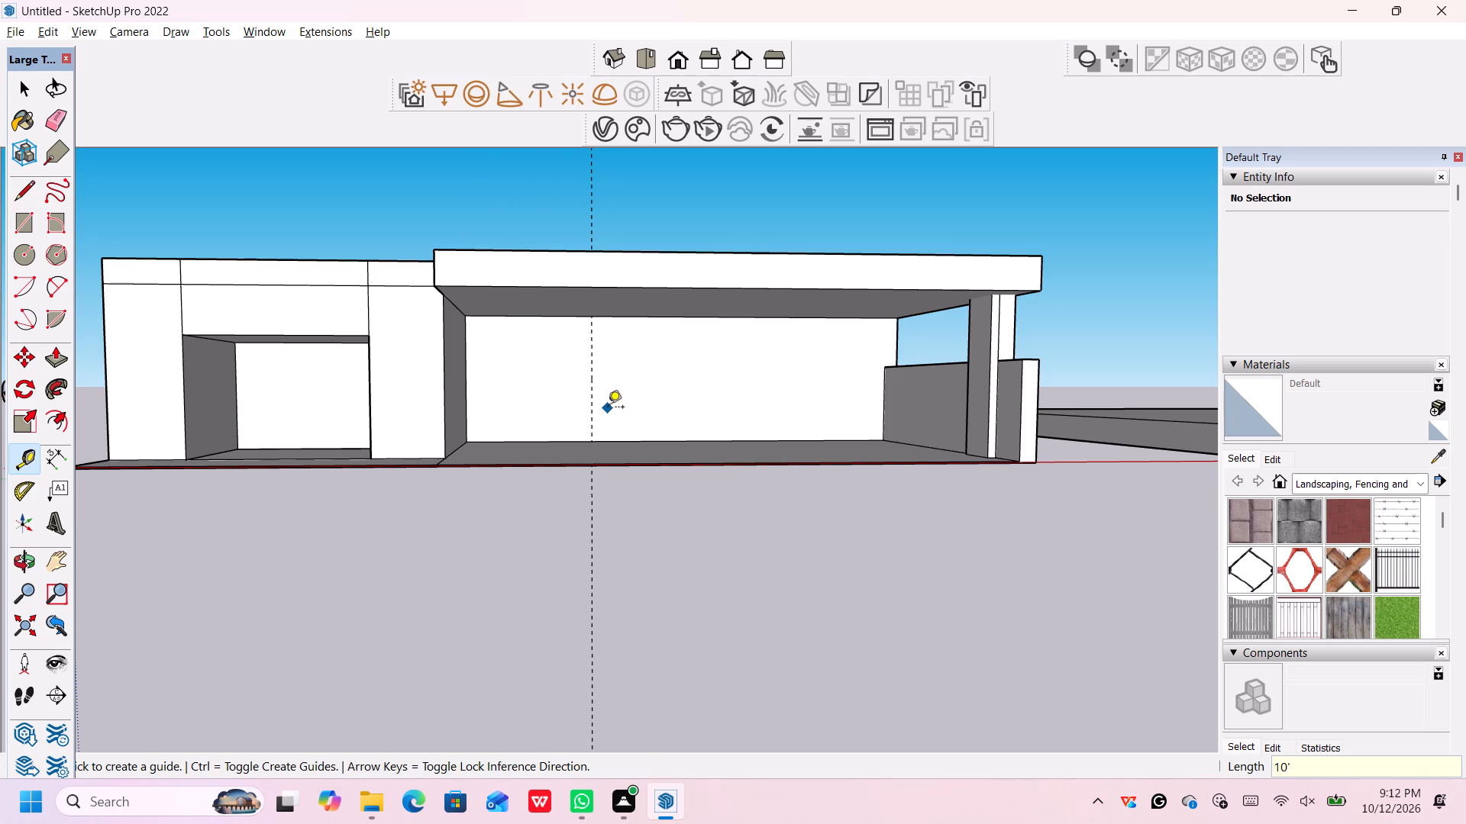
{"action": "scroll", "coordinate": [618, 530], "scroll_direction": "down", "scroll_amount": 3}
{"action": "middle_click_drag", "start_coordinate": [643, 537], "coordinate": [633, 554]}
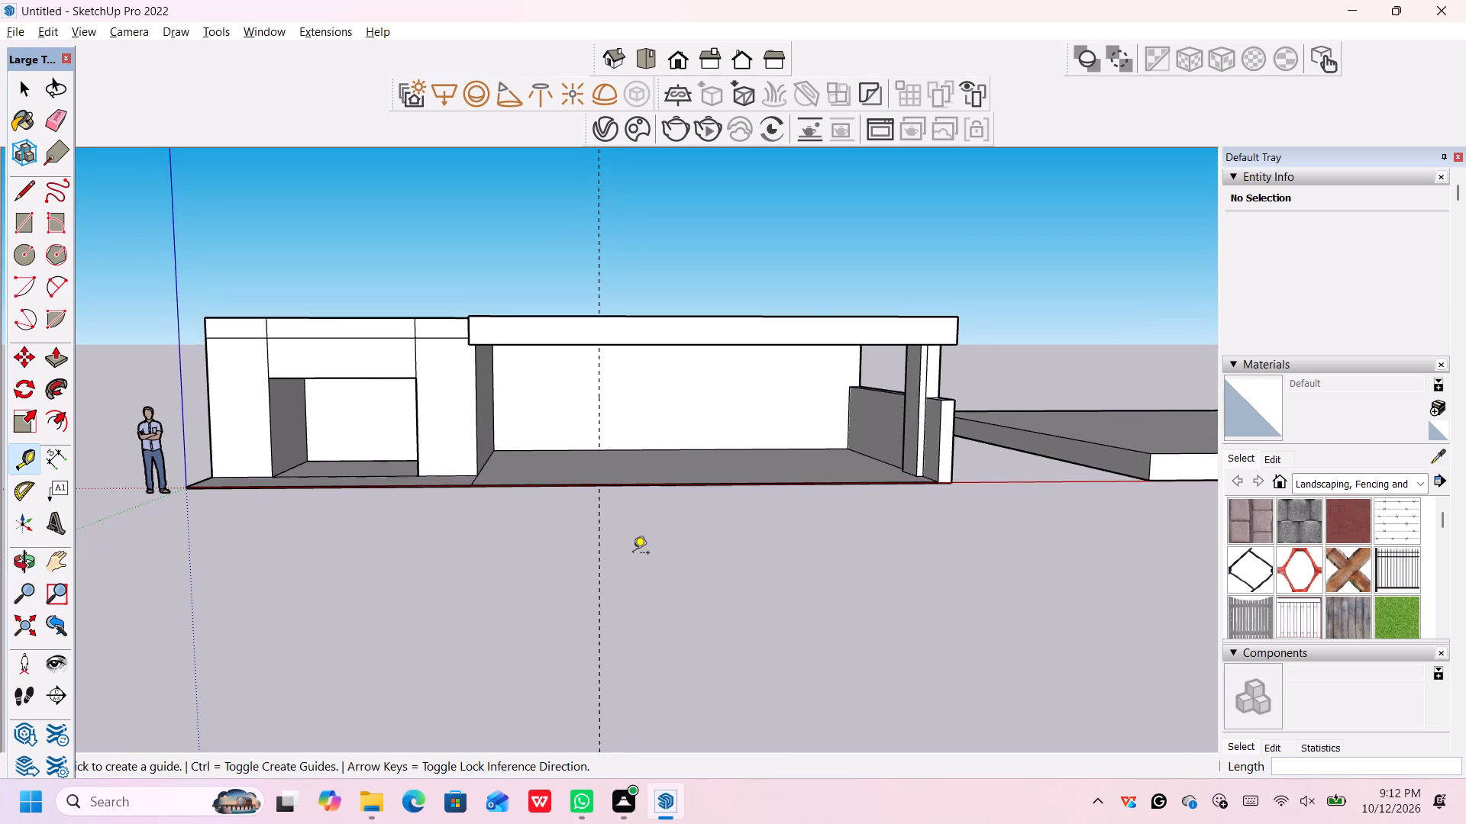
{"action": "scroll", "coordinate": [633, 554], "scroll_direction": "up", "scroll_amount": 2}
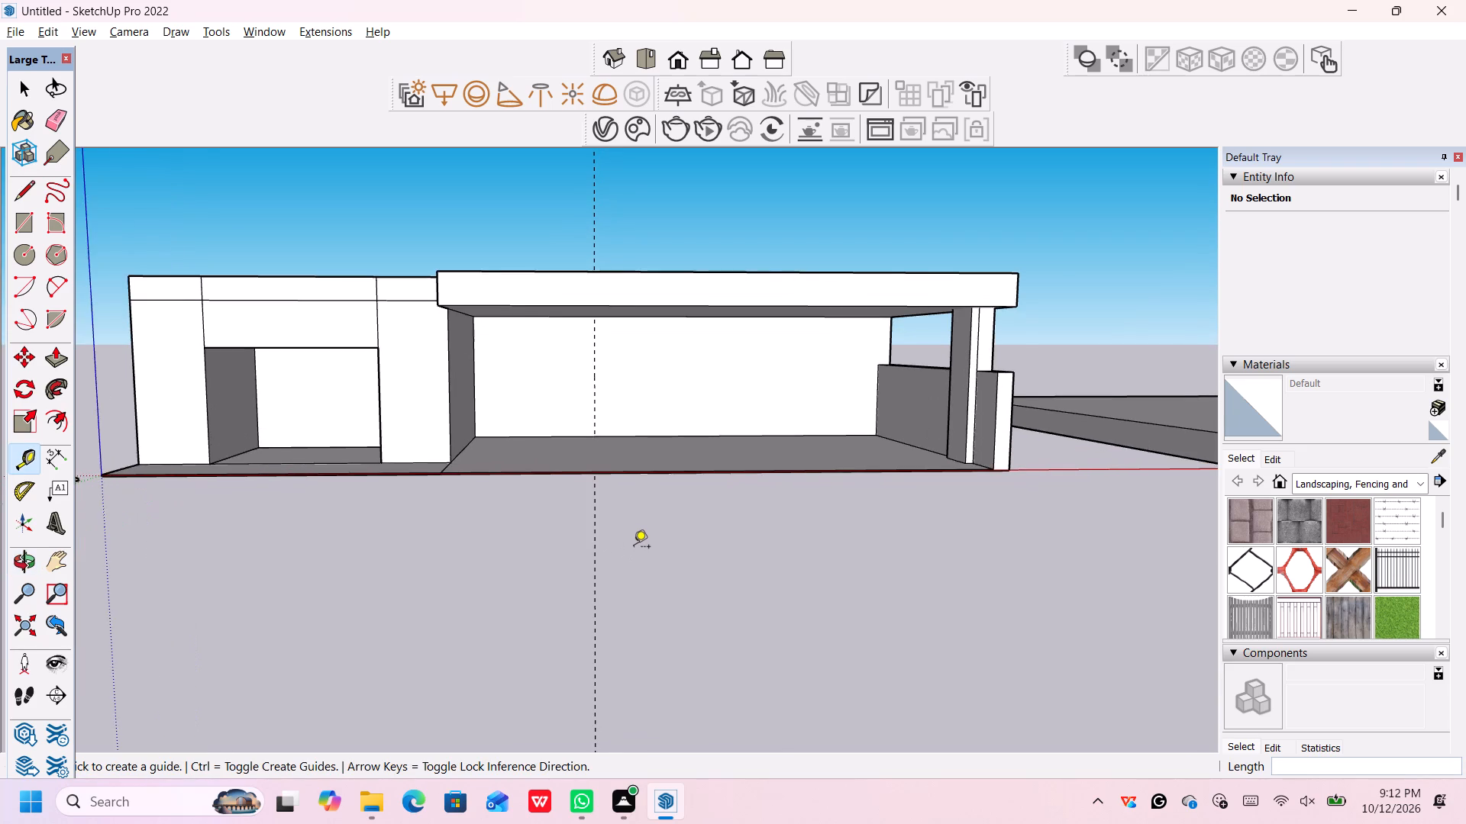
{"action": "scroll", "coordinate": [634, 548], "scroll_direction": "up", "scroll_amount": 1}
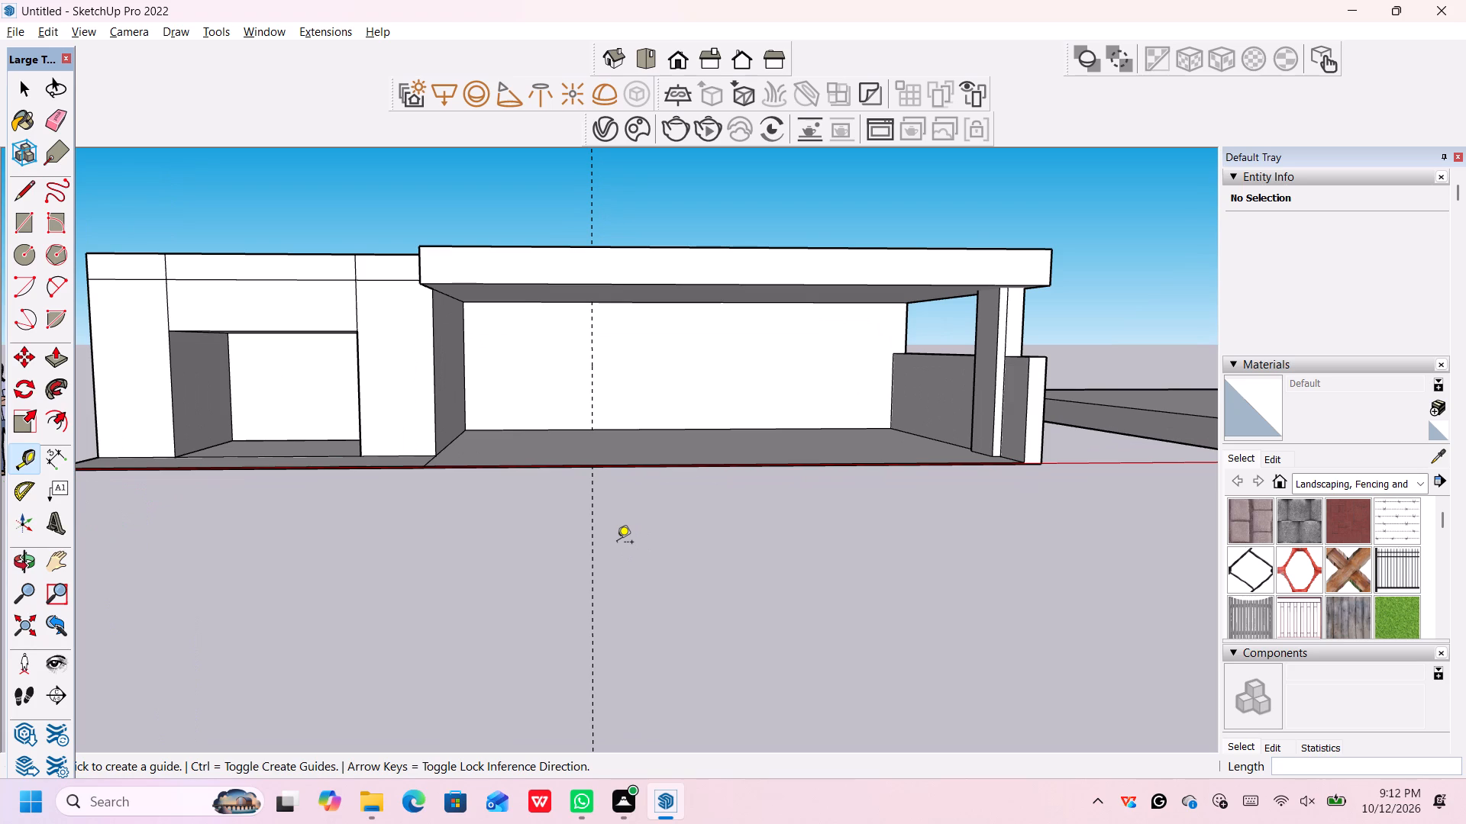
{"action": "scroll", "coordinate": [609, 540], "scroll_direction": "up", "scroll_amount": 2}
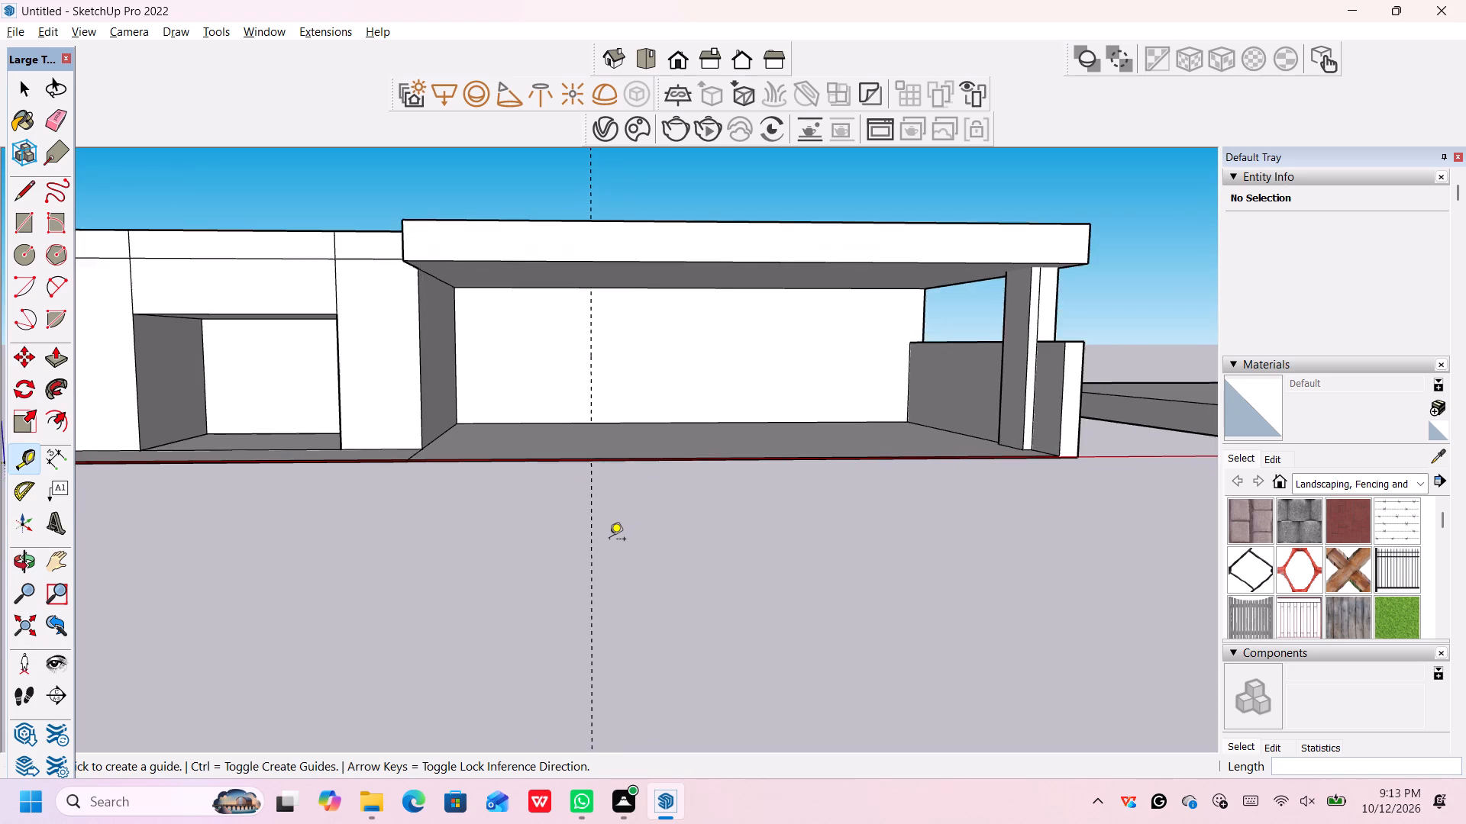
Draw a vertical line along the 10' guide, from top to bottom of the porch's back wall.
{"action": "scroll", "coordinate": [609, 540], "scroll_direction": "up", "scroll_amount": 4}
{"action": "key", "text": "space"}
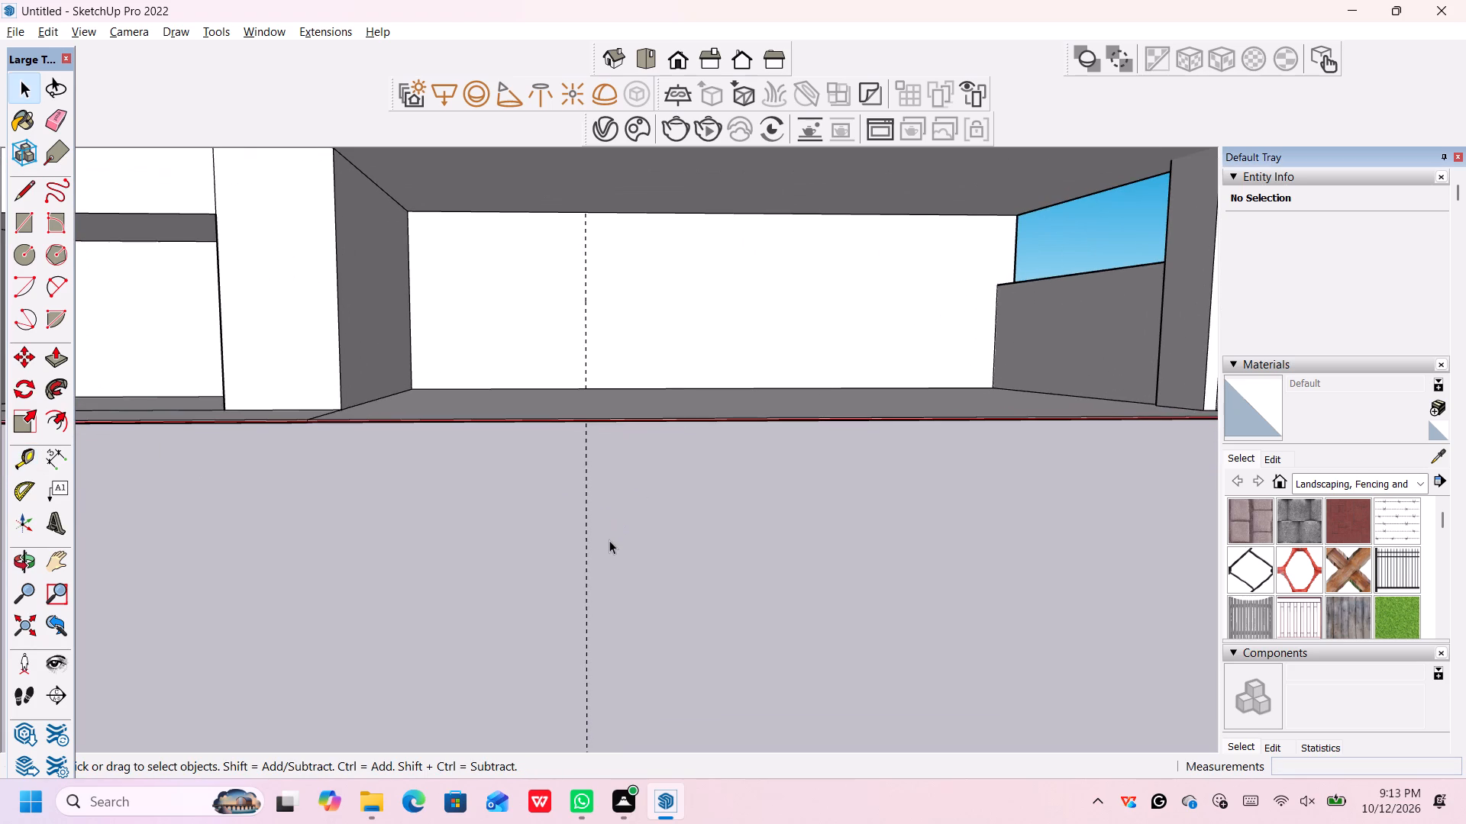
{"action": "key", "text": "l"}
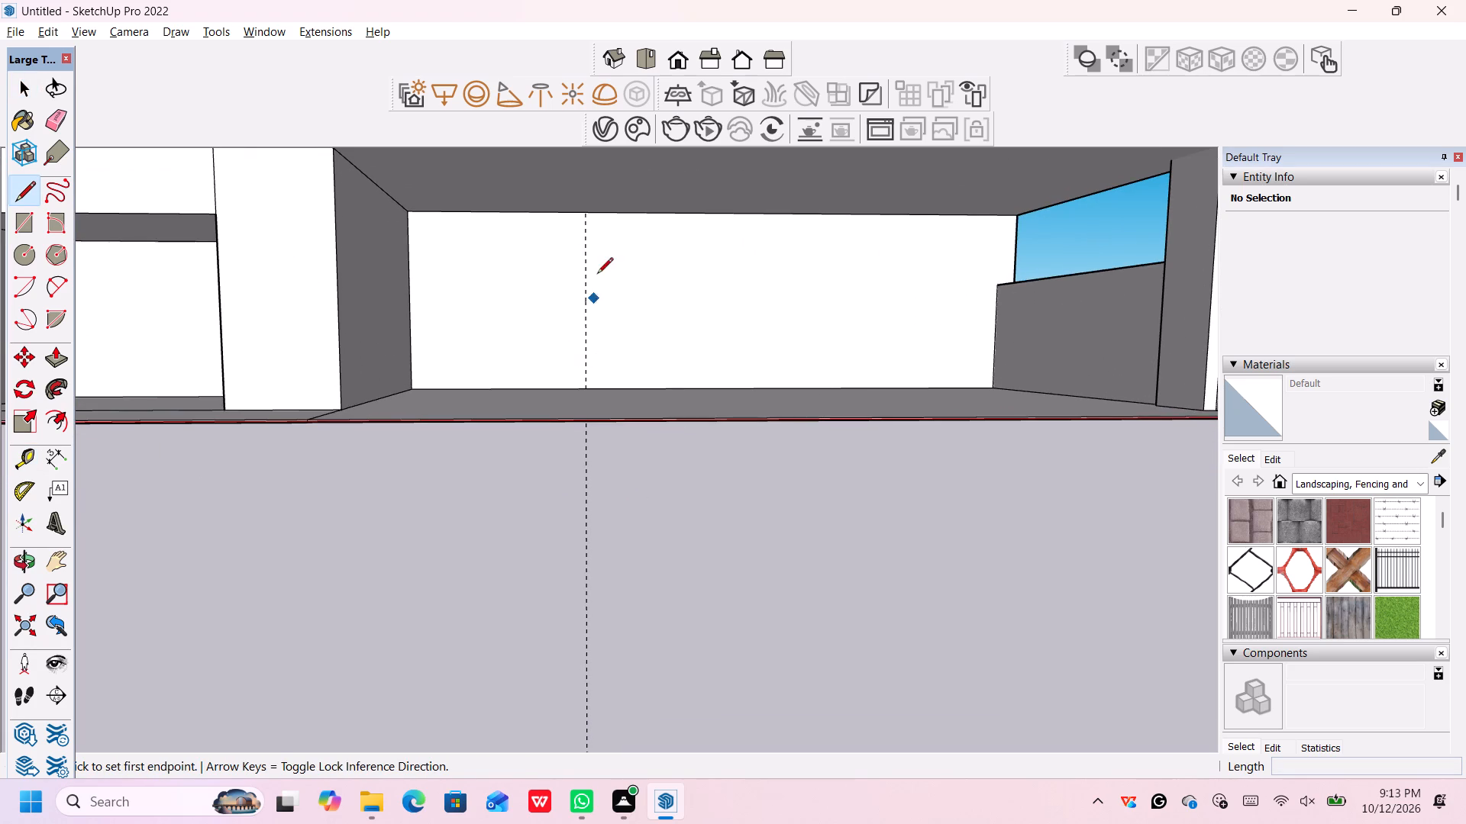
{"action": "left_click", "coordinate": [587, 214]}
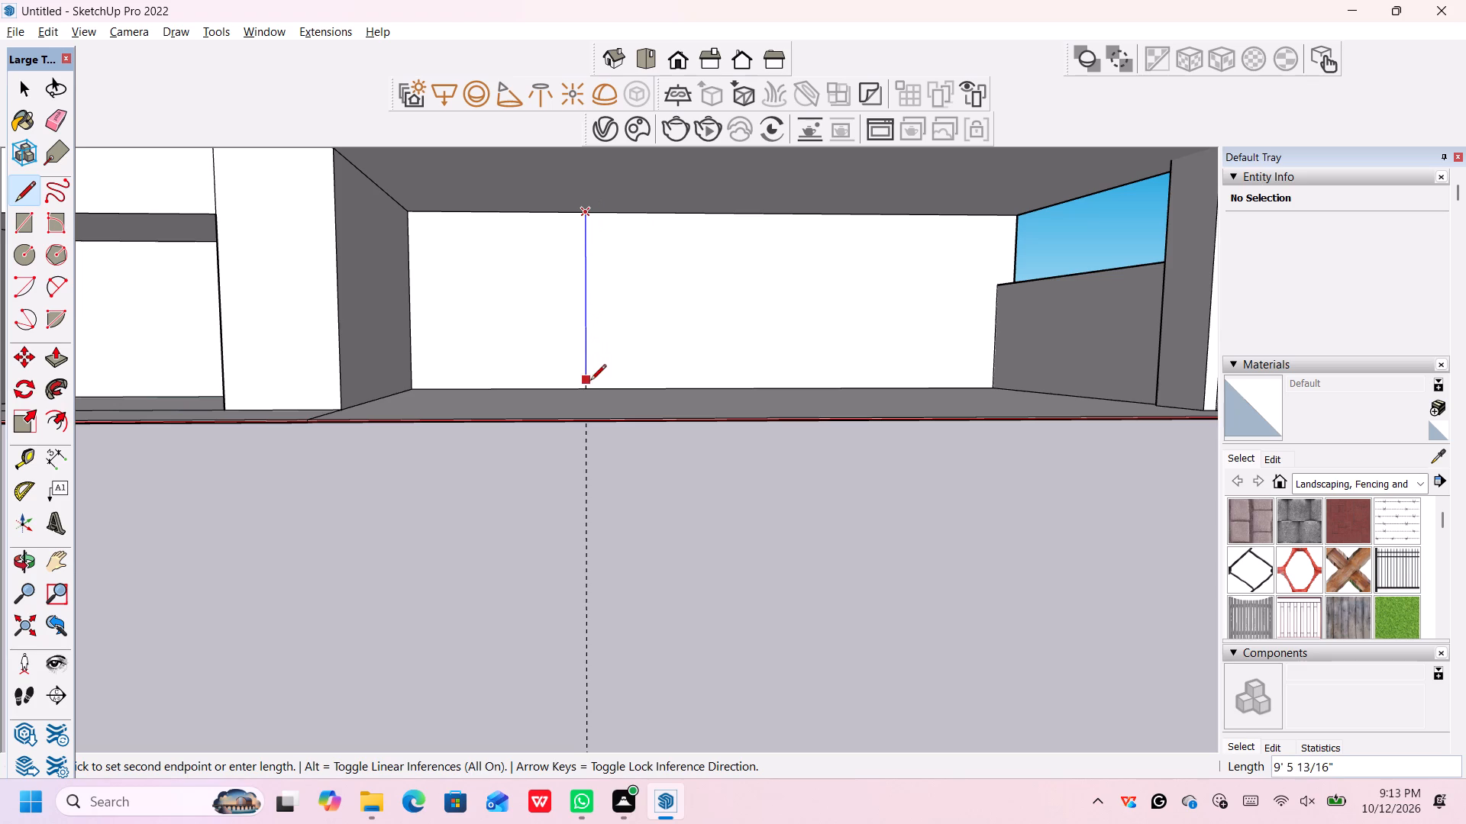
{"action": "left_click", "coordinate": [590, 386]}
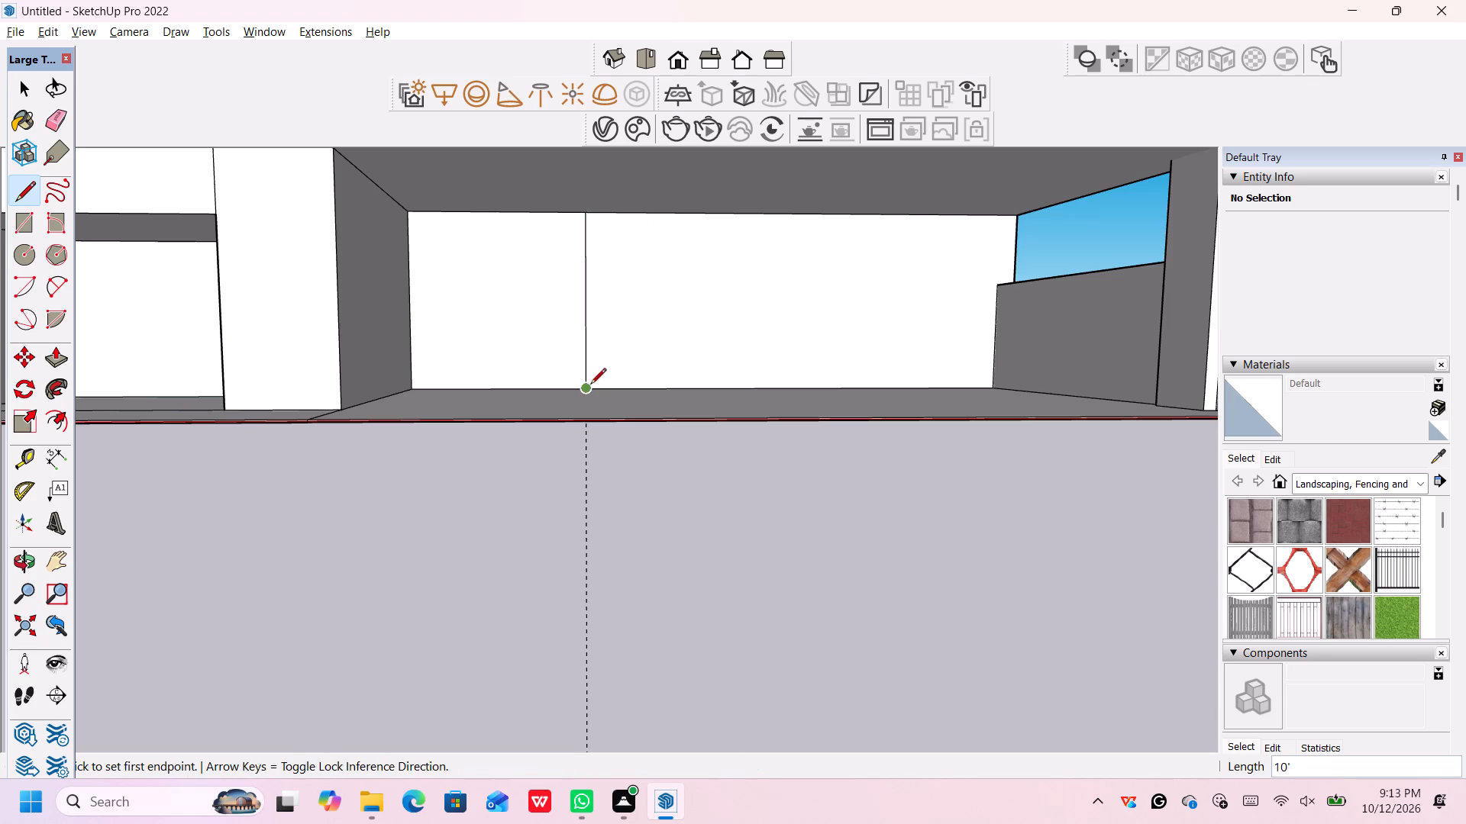
{"action": "key", "text": "space"}
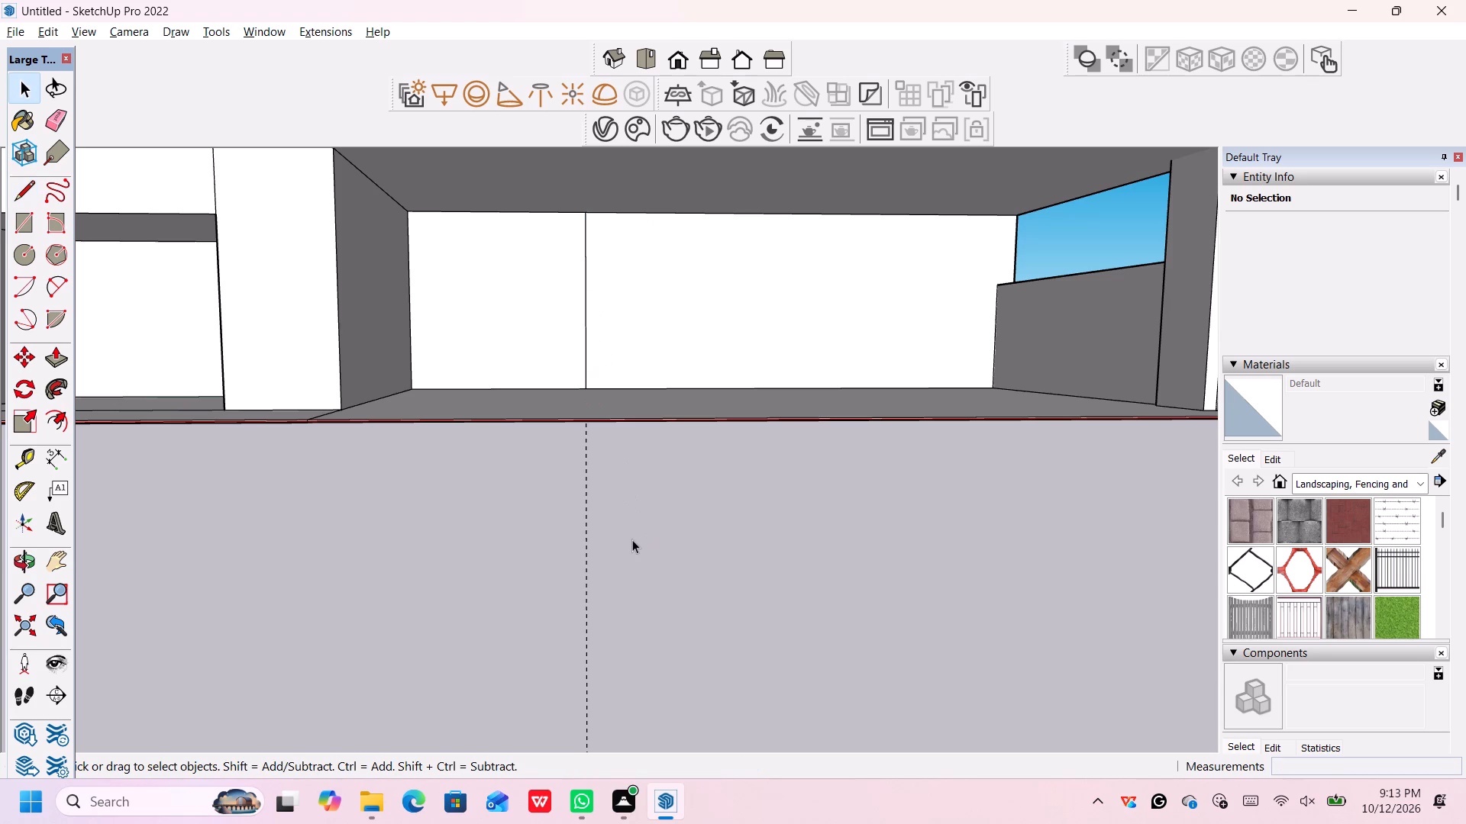
Push/Pull the 10' wide section of the porch's back wall, beside the paneled front wall, outward by 6".
{"action": "scroll", "coordinate": [544, 277], "scroll_direction": "down", "scroll_amount": 2}
{"action": "scroll", "coordinate": [544, 275], "scroll_direction": "up", "scroll_amount": 1}
{"action": "scroll", "coordinate": [544, 275], "scroll_direction": "down", "scroll_amount": 4}
{"action": "middle_click_drag", "start_coordinate": [547, 284], "coordinate": [558, 311]}
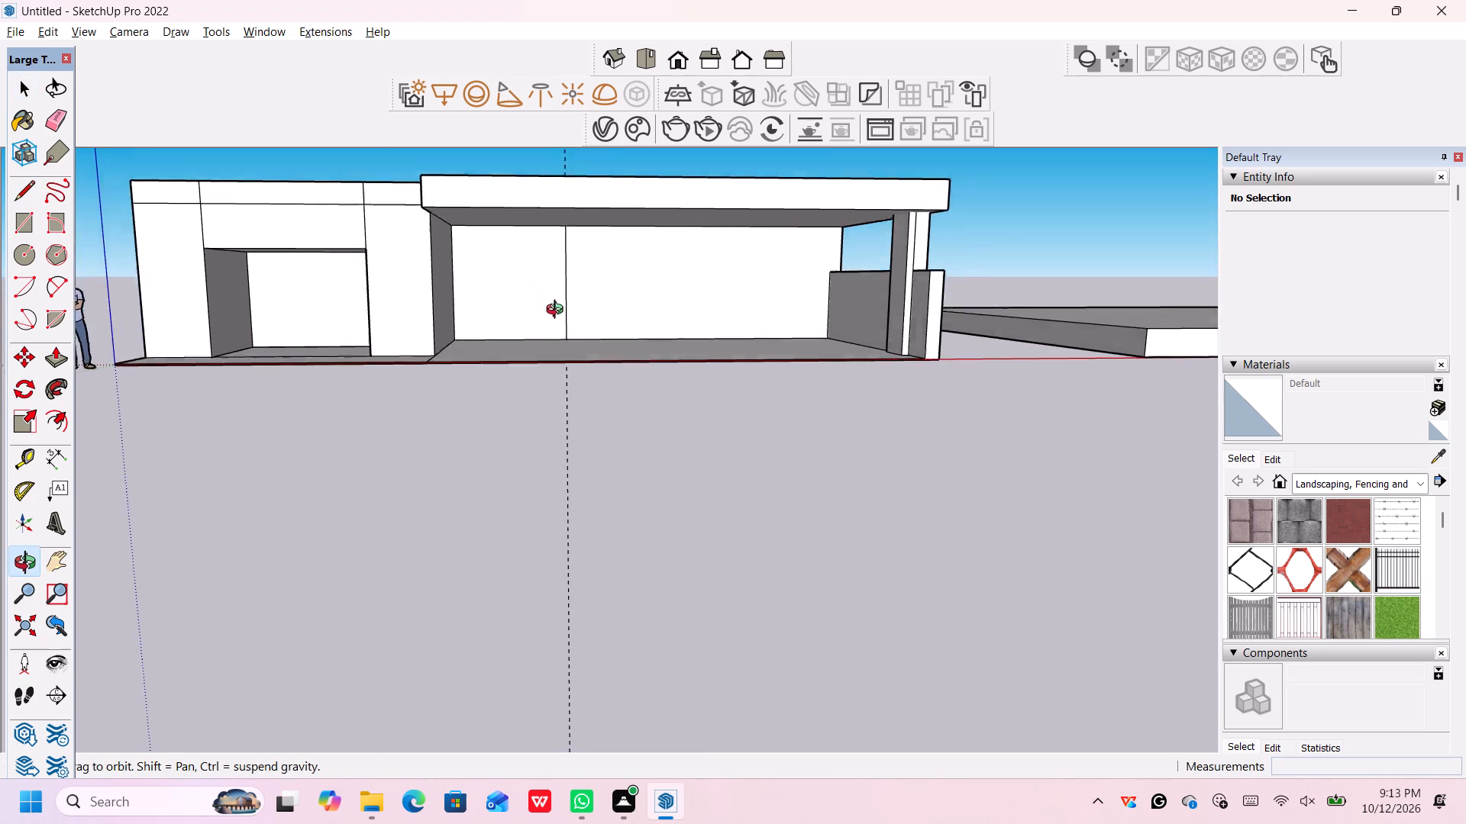
{"action": "middle_click_drag", "start_coordinate": [558, 311], "coordinate": [568, 335]}
{"action": "scroll", "coordinate": [559, 318], "scroll_direction": "up", "scroll_amount": 1}
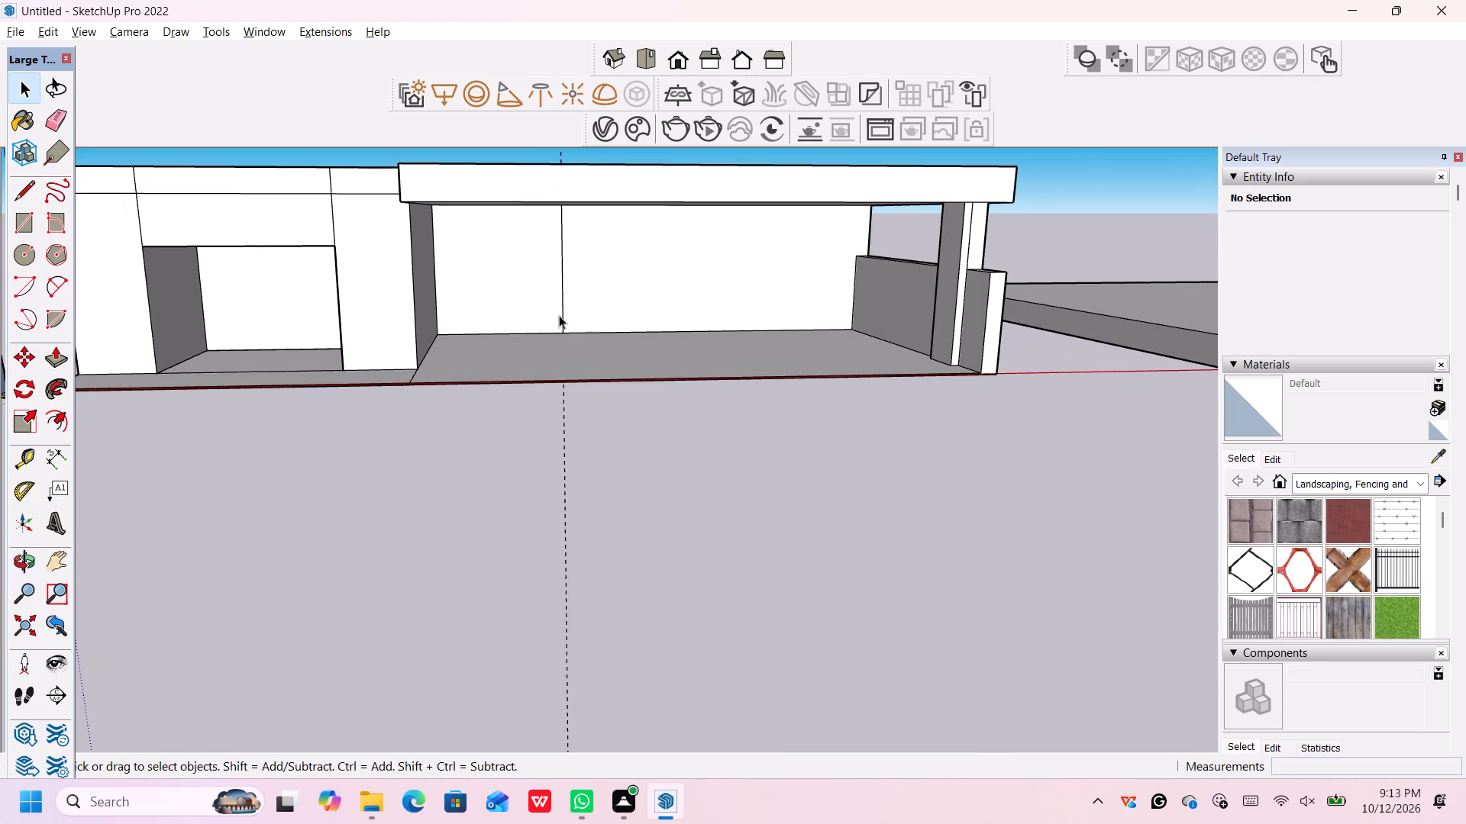
{"action": "scroll", "coordinate": [559, 315], "scroll_direction": "up", "scroll_amount": 1}
{"action": "key", "text": "p"}
{"action": "left_click", "coordinate": [534, 282]}
{"action": "scroll", "coordinate": [534, 282], "scroll_direction": "up", "scroll_amount": 2}
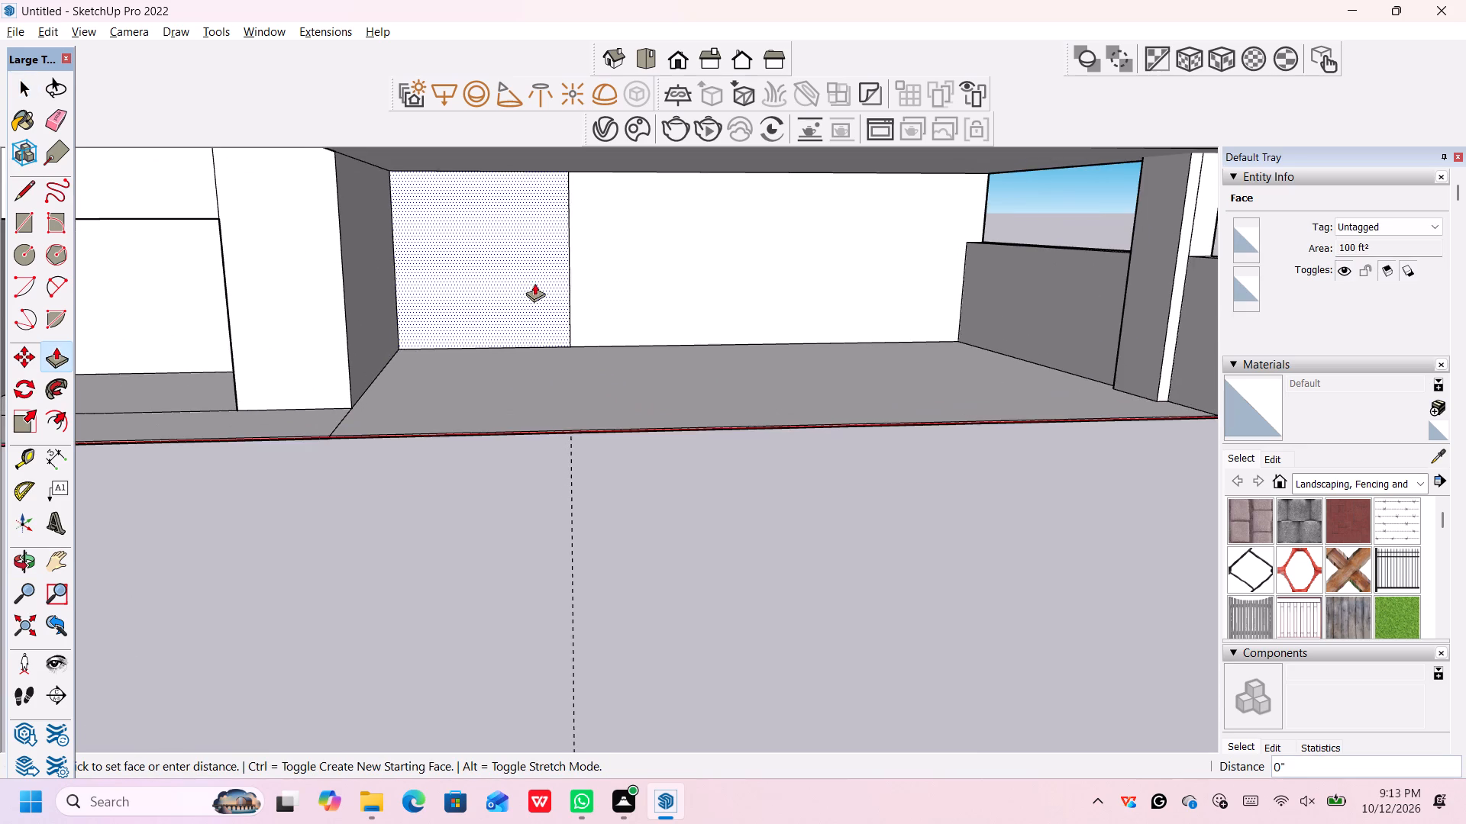
{"action": "scroll", "coordinate": [535, 298], "scroll_direction": "up", "scroll_amount": 1}
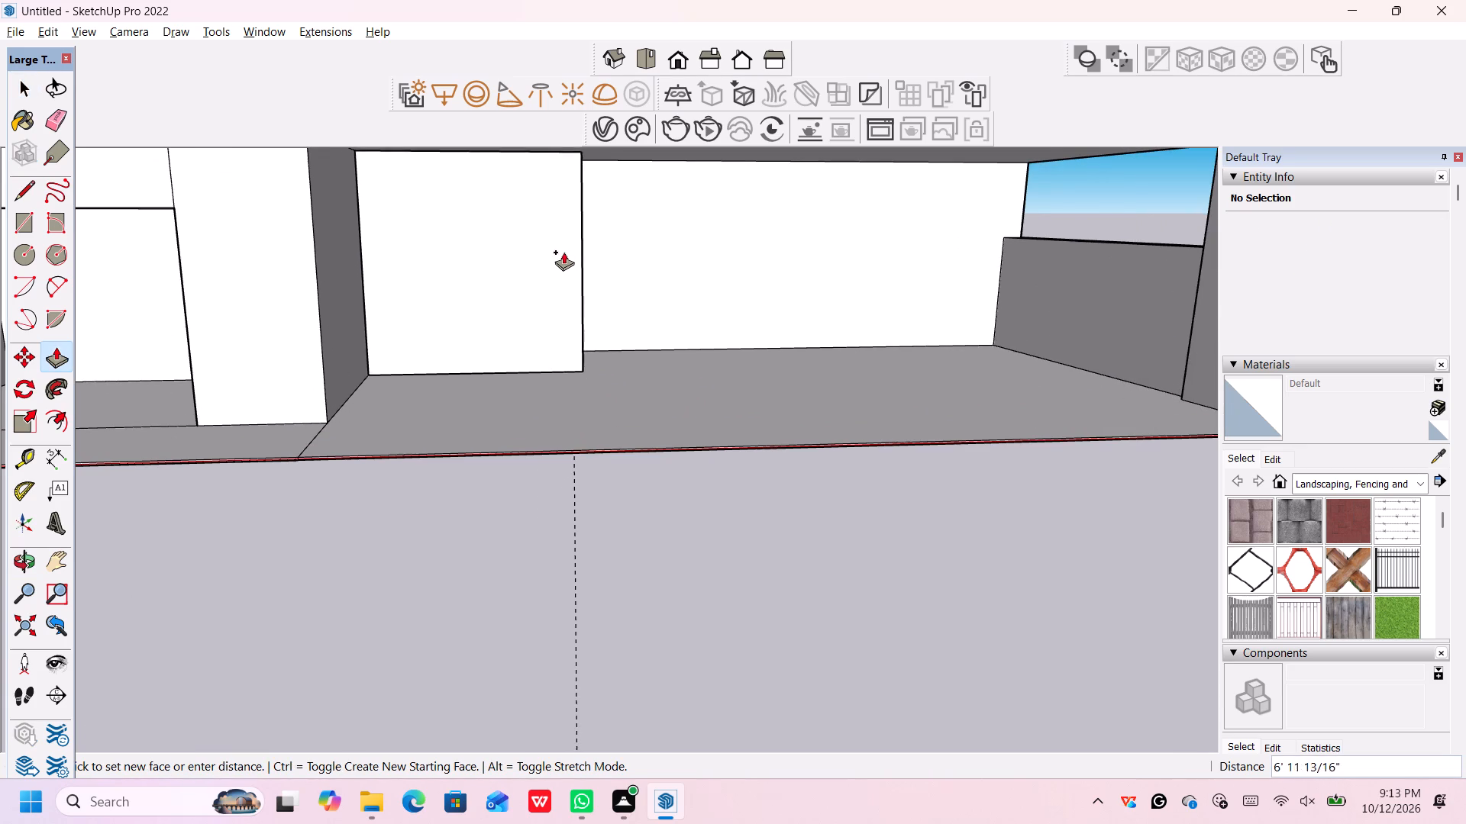
{"action": "scroll", "coordinate": [580, 243], "scroll_direction": "down", "scroll_amount": 4}
{"action": "scroll", "coordinate": [580, 243], "scroll_direction": "up", "scroll_amount": 1}
{"action": "scroll", "coordinate": [580, 243], "scroll_direction": "down", "scroll_amount": 1}
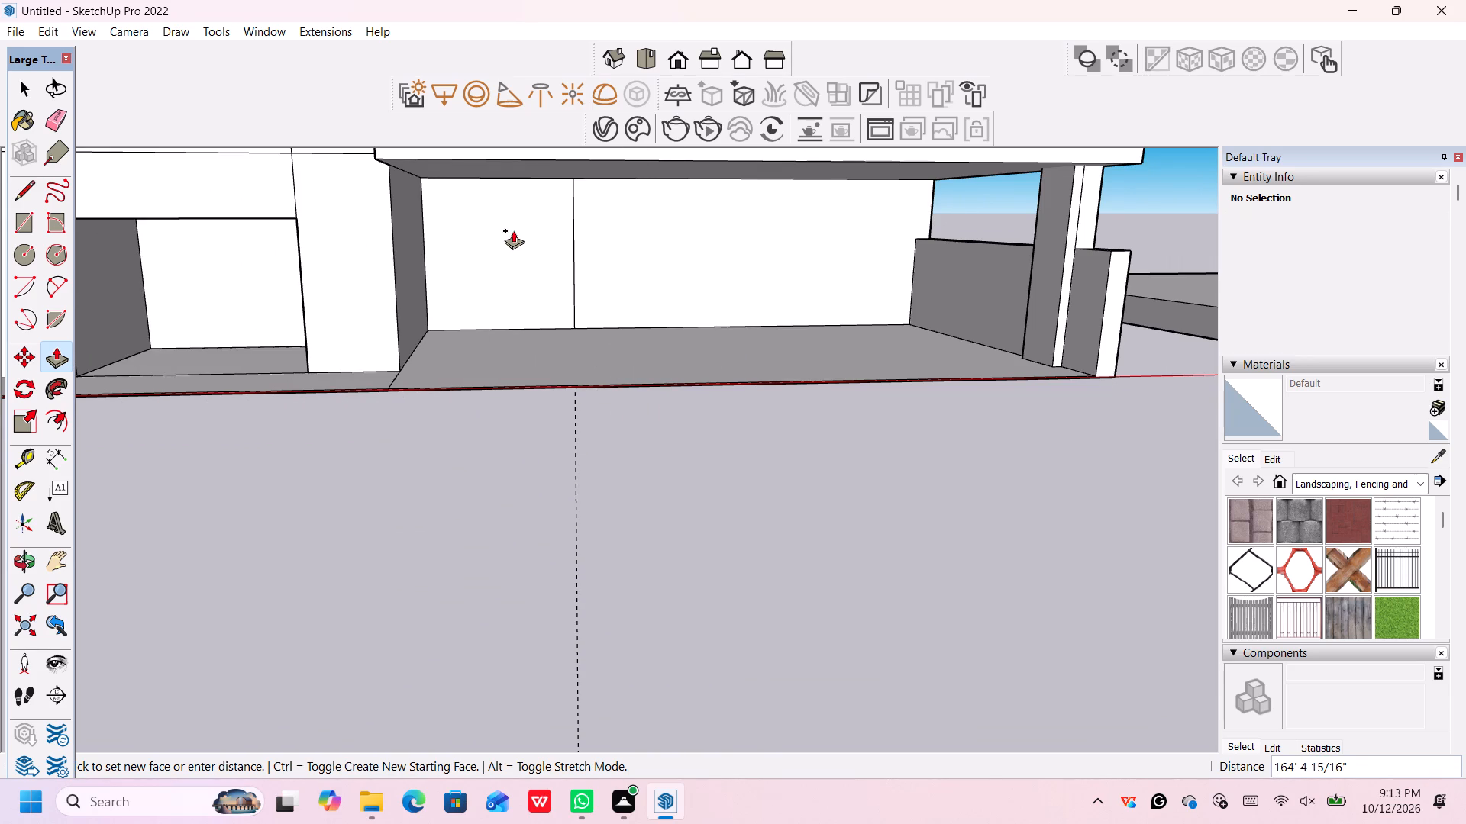
{"action": "scroll", "coordinate": [513, 230], "scroll_direction": "up", "scroll_amount": 3}
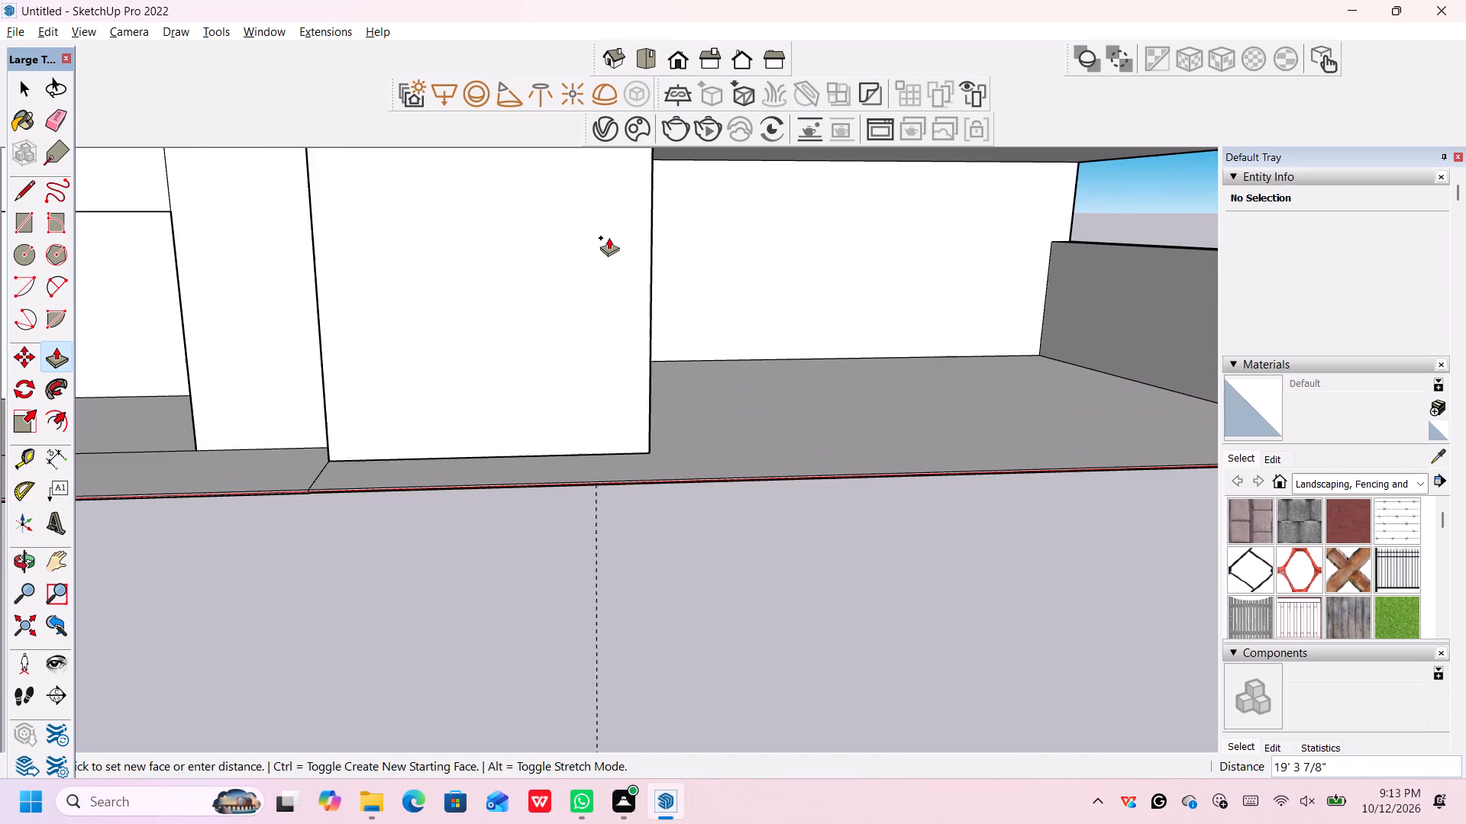
{"action": "scroll", "coordinate": [618, 226], "scroll_direction": "down", "scroll_amount": 5}
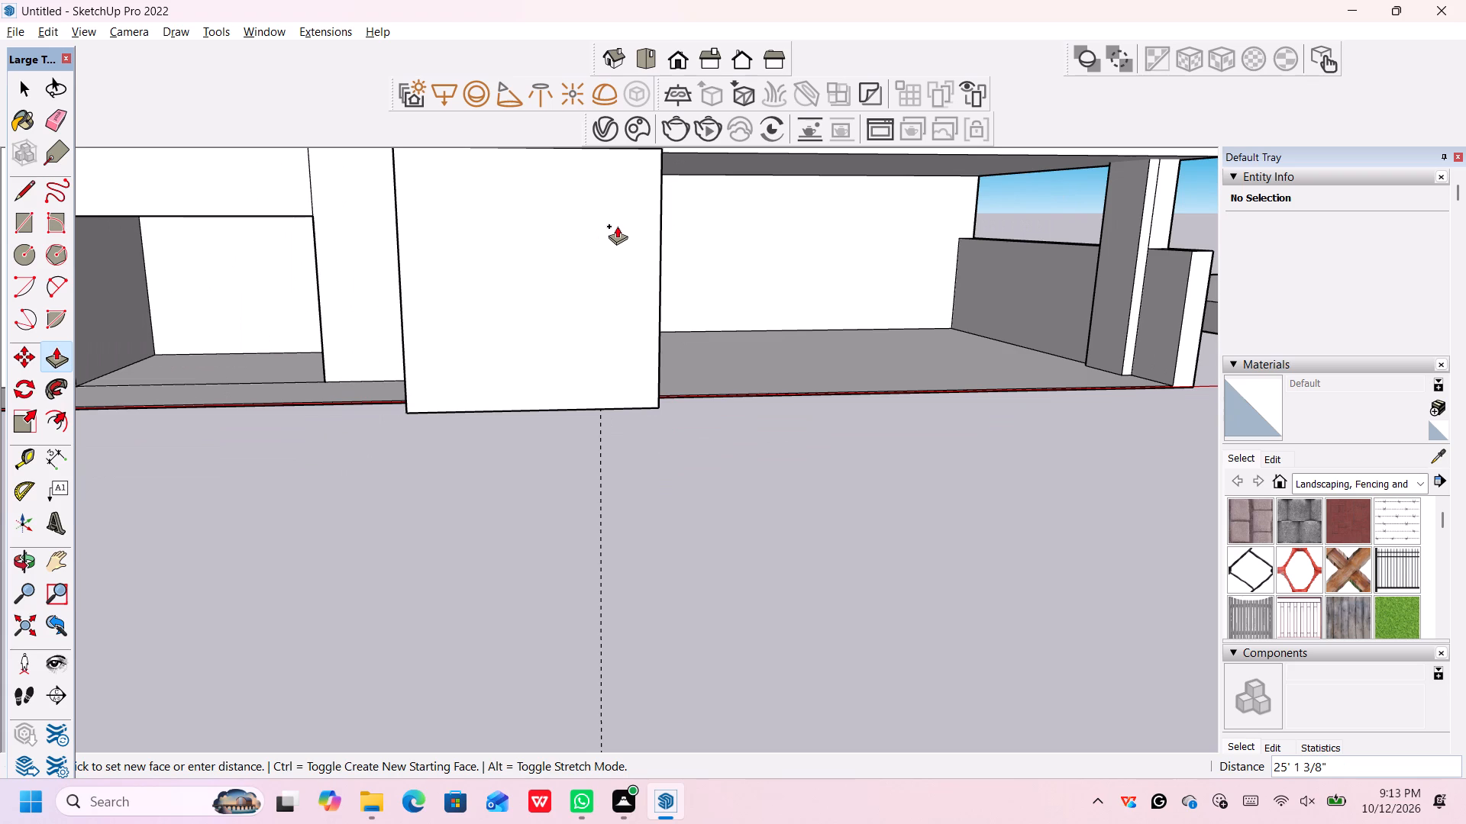
{"action": "key", "text": "6"}
{"action": "key", "text": "shift+quotedbl"}
{"action": "key", "text": "Return"}
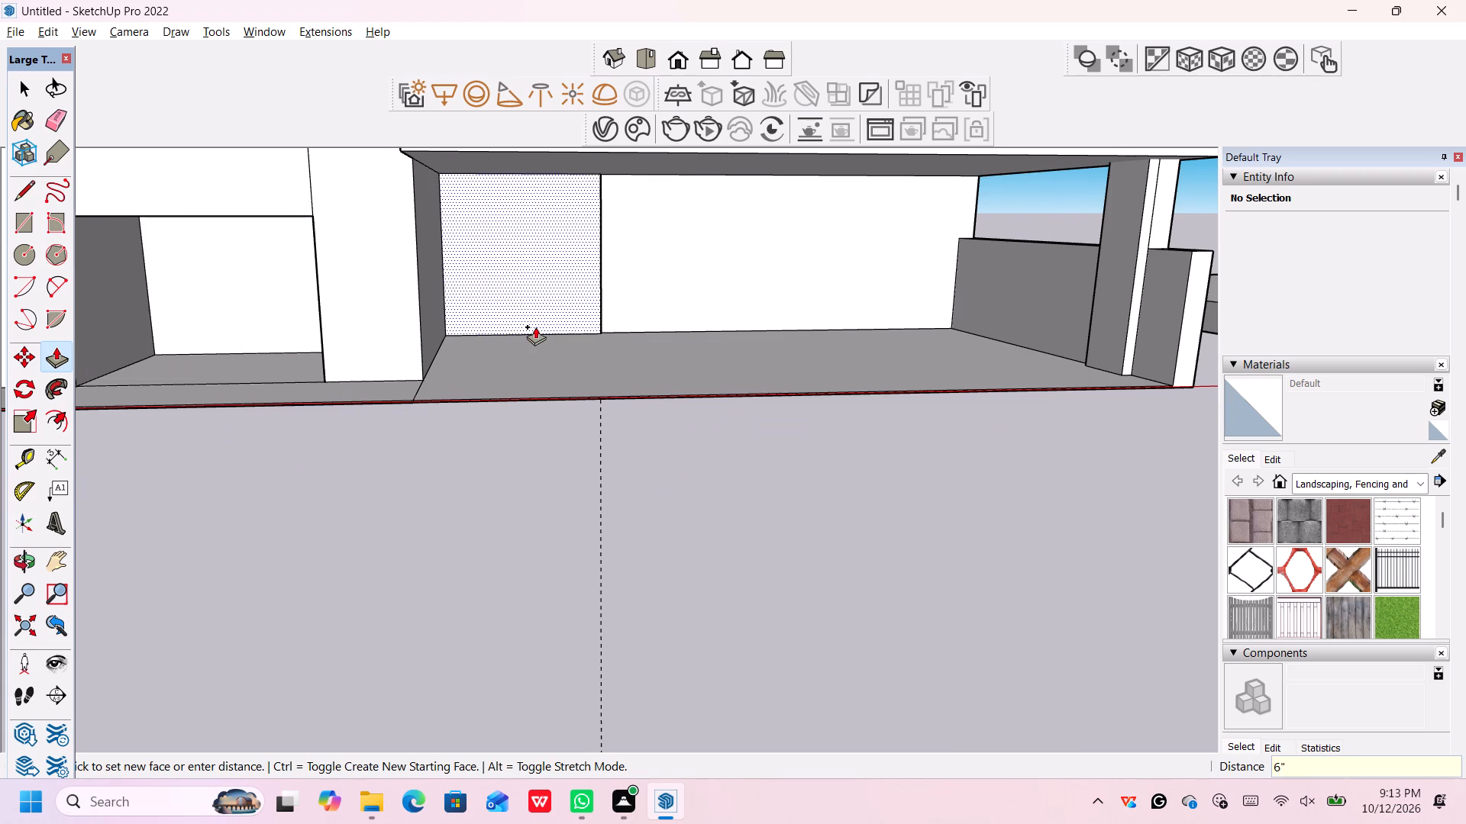
Push/Pull the same 10' wide back wall section a further 7' toward the front of the porch.
{"action": "scroll", "coordinate": [535, 327], "scroll_direction": "up", "scroll_amount": 4}
{"action": "middle_click_drag", "start_coordinate": [581, 336], "coordinate": [599, 353]}
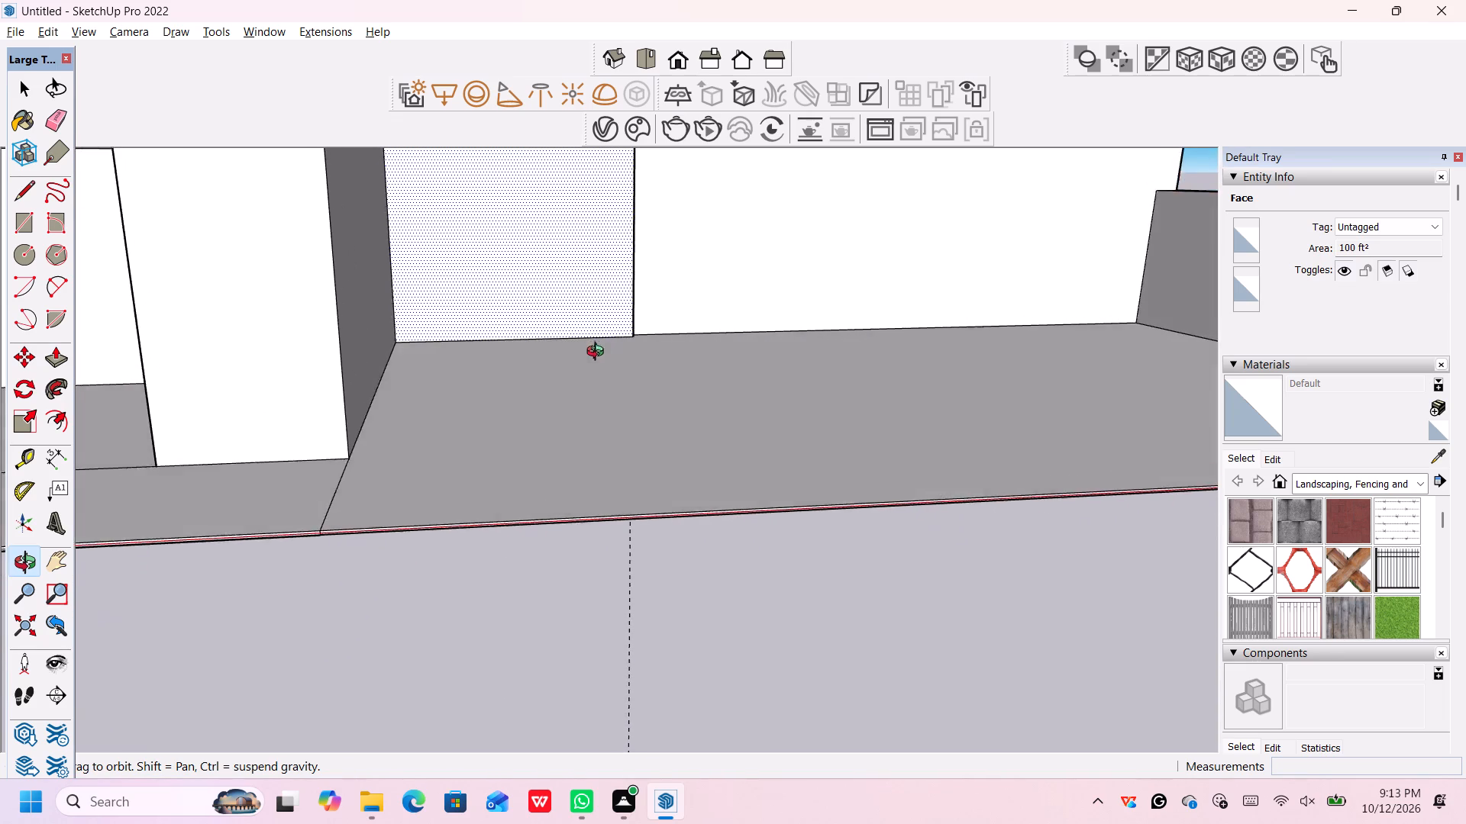
{"action": "middle_click_drag", "start_coordinate": [599, 353], "coordinate": [600, 357]}
{"action": "scroll", "coordinate": [600, 357], "scroll_direction": "down", "scroll_amount": 9}
{"action": "scroll", "coordinate": [639, 438], "scroll_direction": "down", "scroll_amount": 2}
{"action": "scroll", "coordinate": [647, 443], "scroll_direction": "up", "scroll_amount": 1}
{"action": "scroll", "coordinate": [654, 447], "scroll_direction": "down", "scroll_amount": 1}
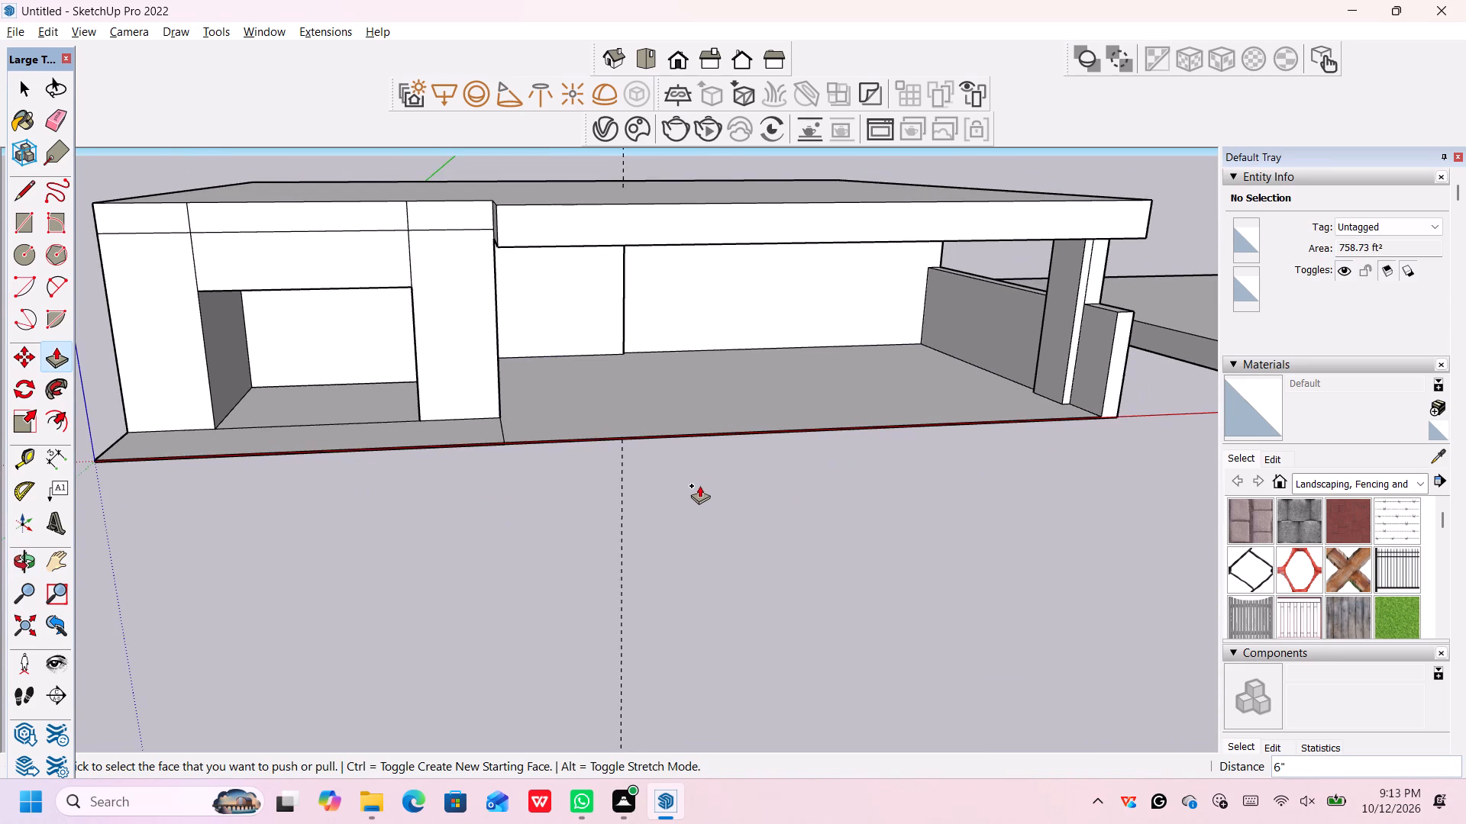
{"action": "middle_click_drag", "start_coordinate": [701, 485], "coordinate": [664, 459]}
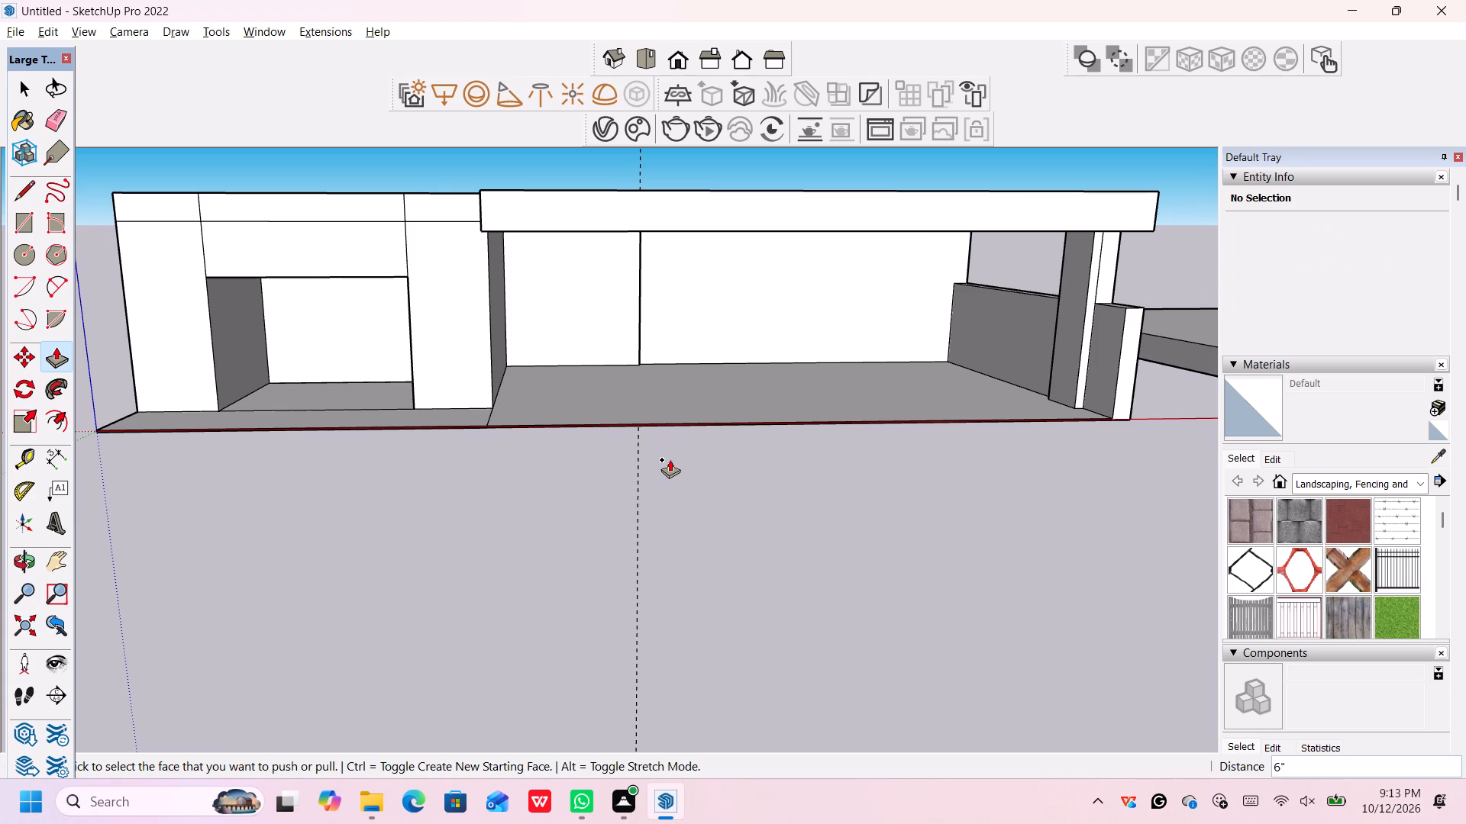
{"action": "left_click", "coordinate": [608, 308]}
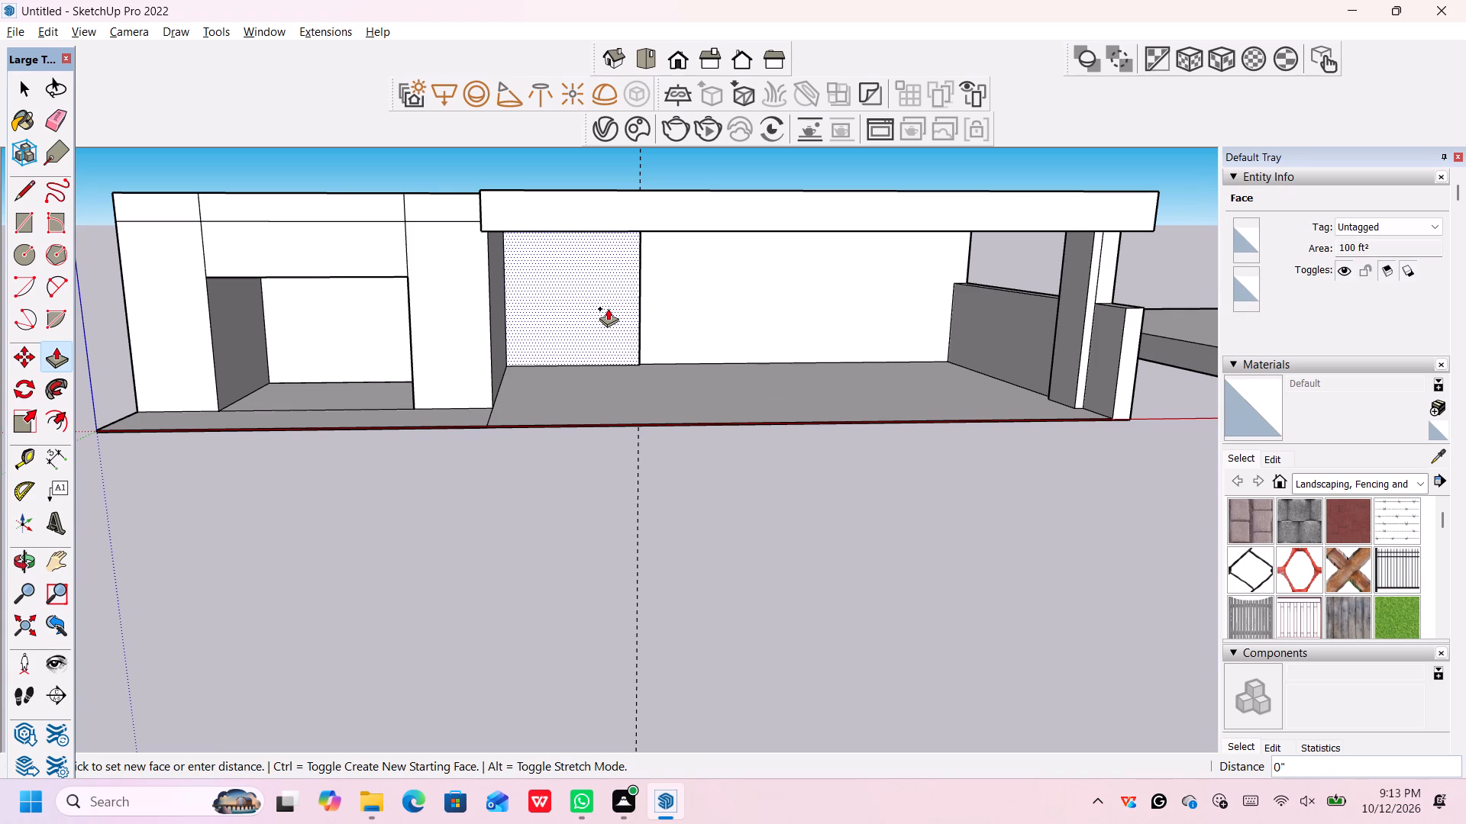
{"action": "scroll", "coordinate": [609, 320], "scroll_direction": "up", "scroll_amount": 1}
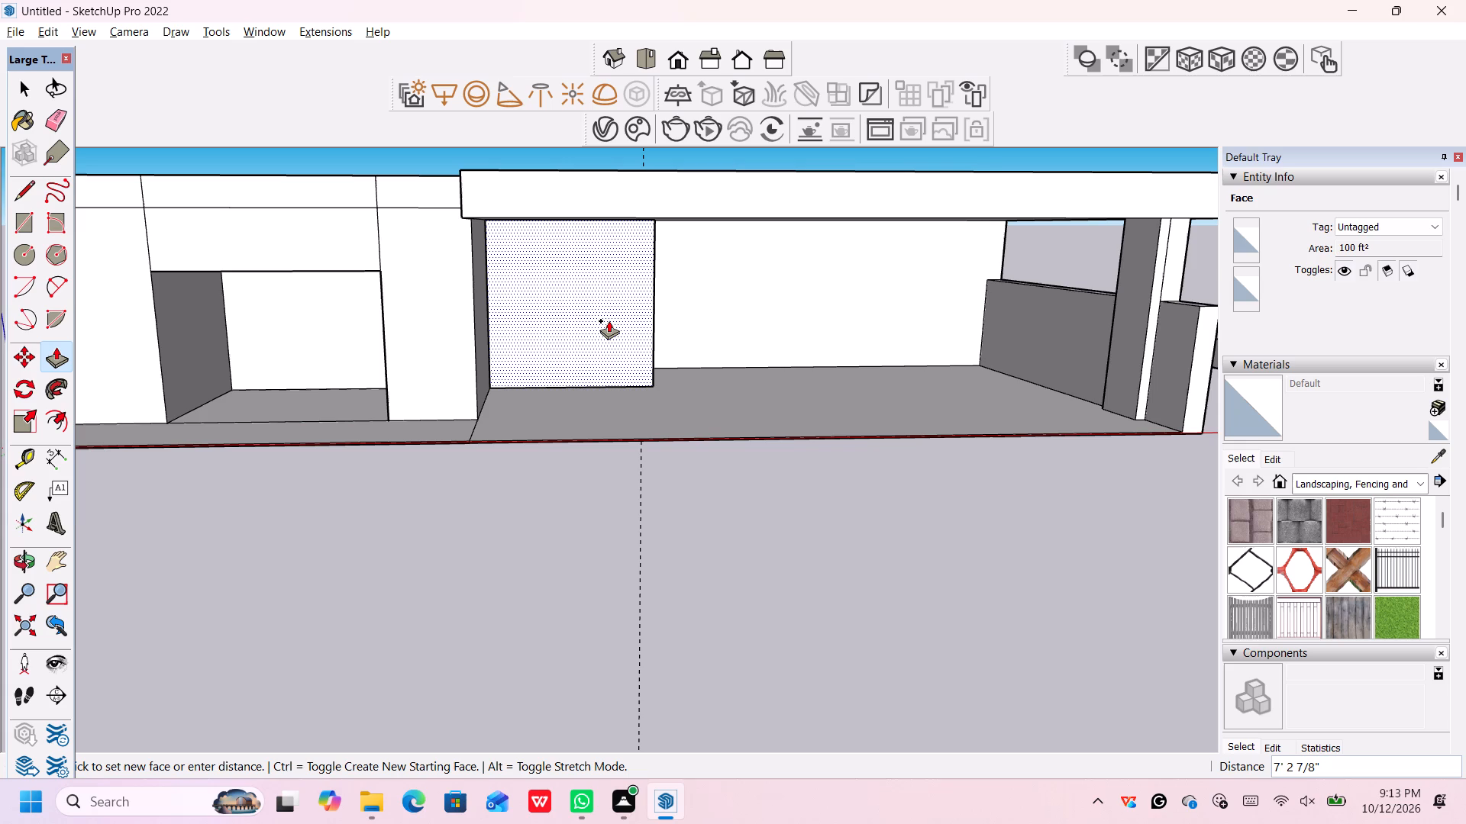
{"action": "type", "text": "7'"}
{"action": "key", "text": "Return"}
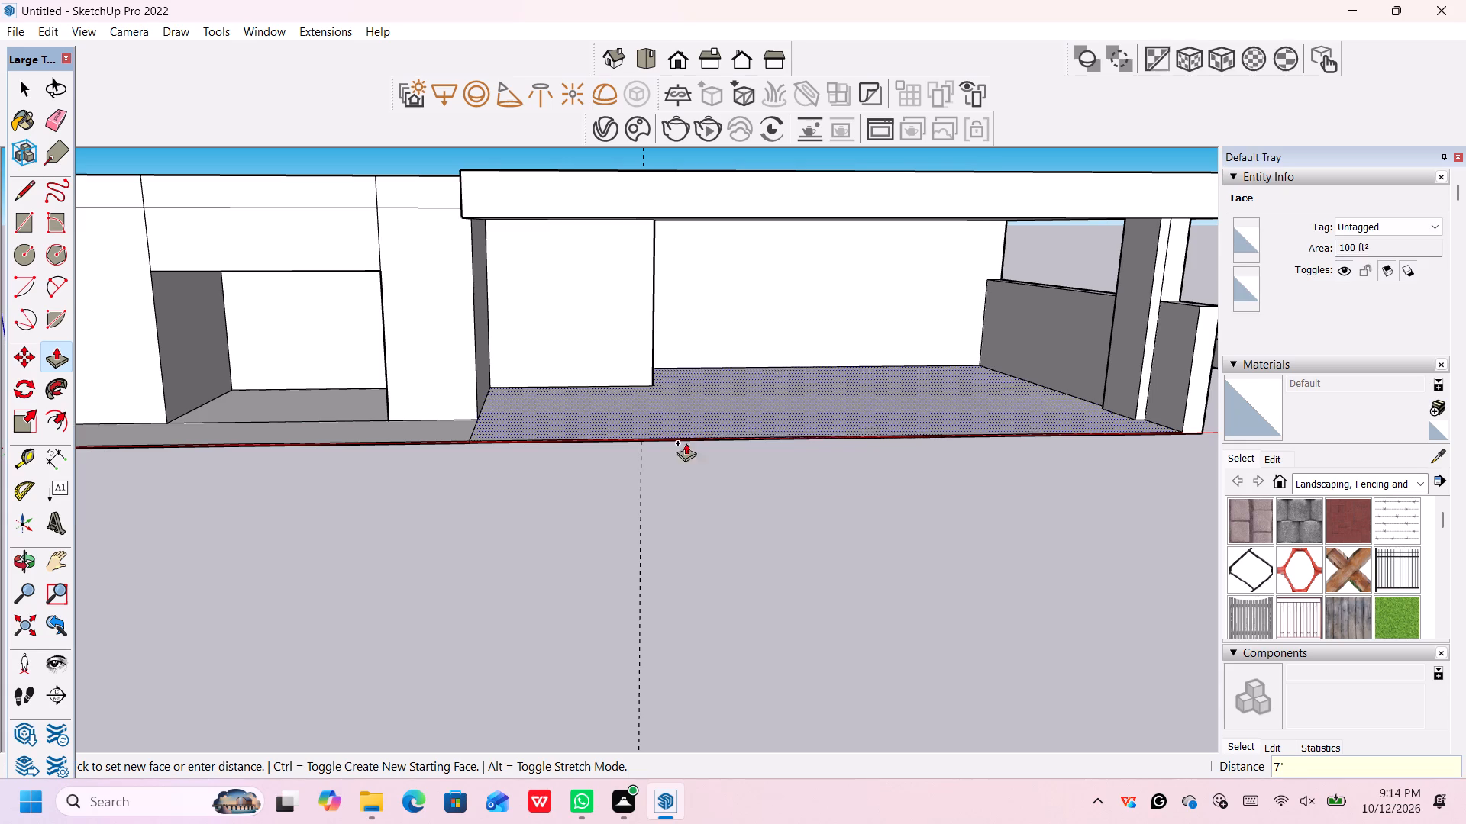
{"action": "scroll", "coordinate": [757, 523], "scroll_direction": "up", "scroll_amount": 1}
{"action": "middle_click_drag", "start_coordinate": [757, 523], "coordinate": [641, 505]}
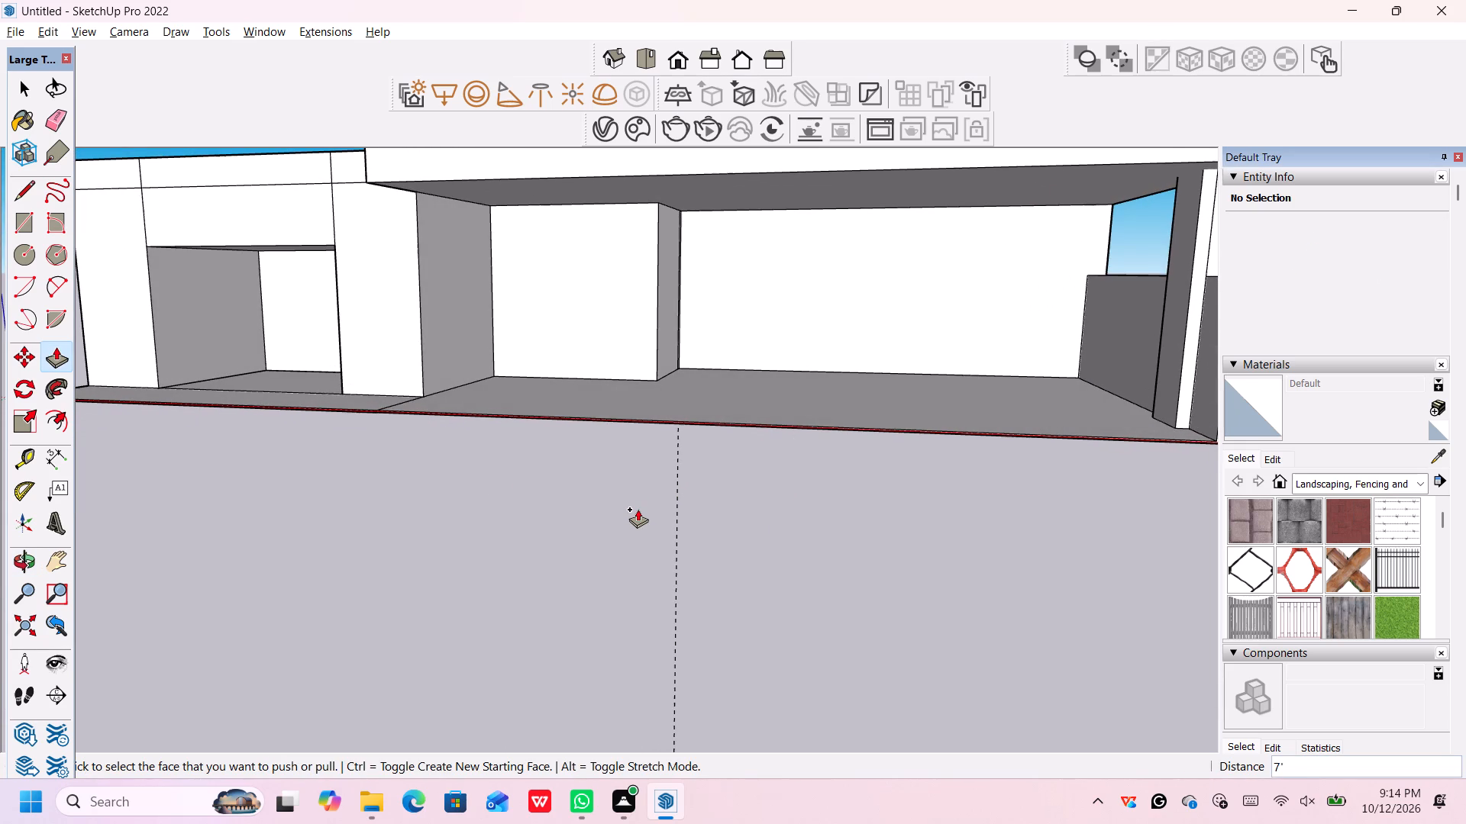
{"action": "key", "text": "space"}
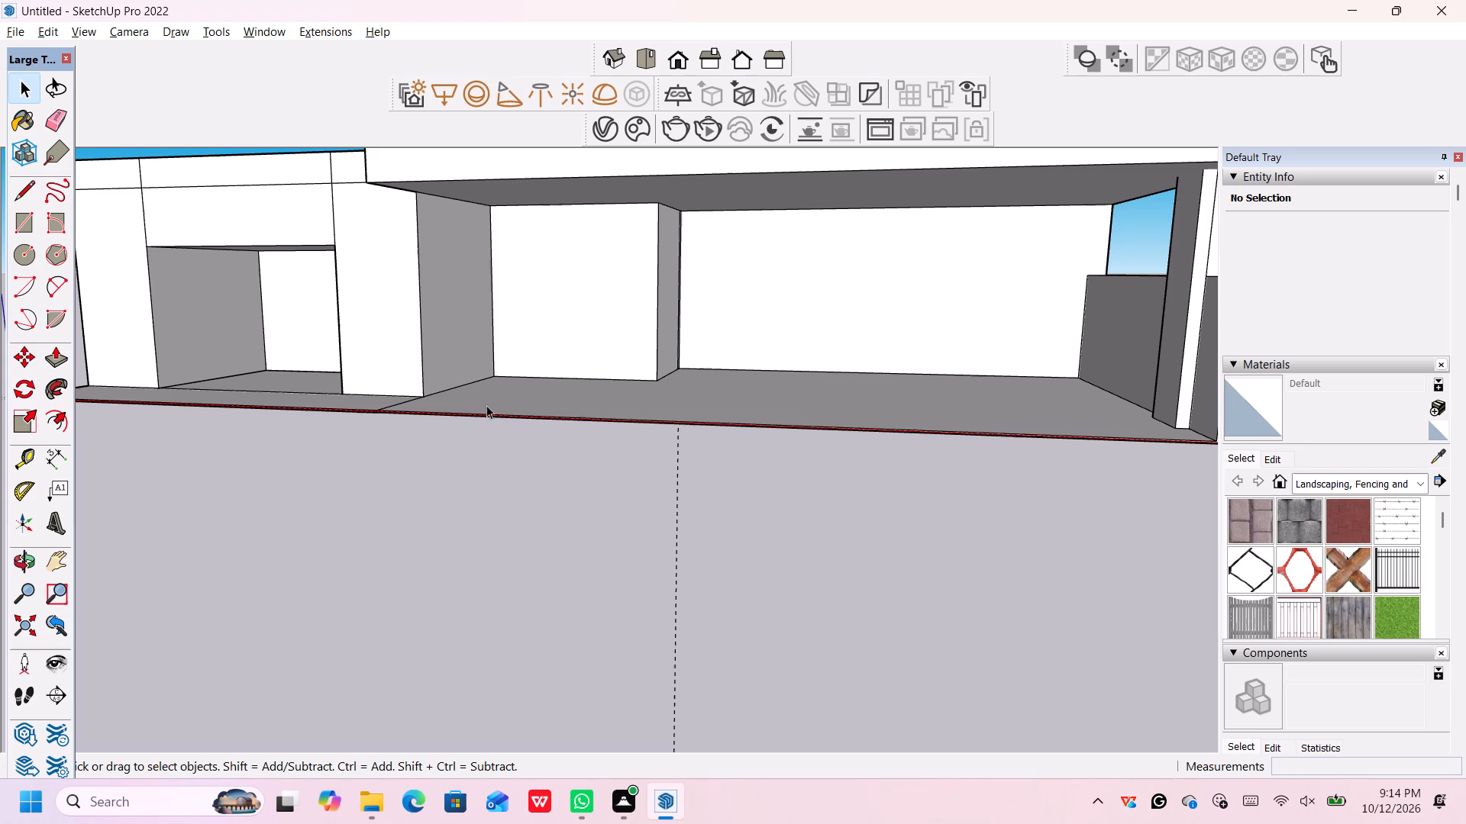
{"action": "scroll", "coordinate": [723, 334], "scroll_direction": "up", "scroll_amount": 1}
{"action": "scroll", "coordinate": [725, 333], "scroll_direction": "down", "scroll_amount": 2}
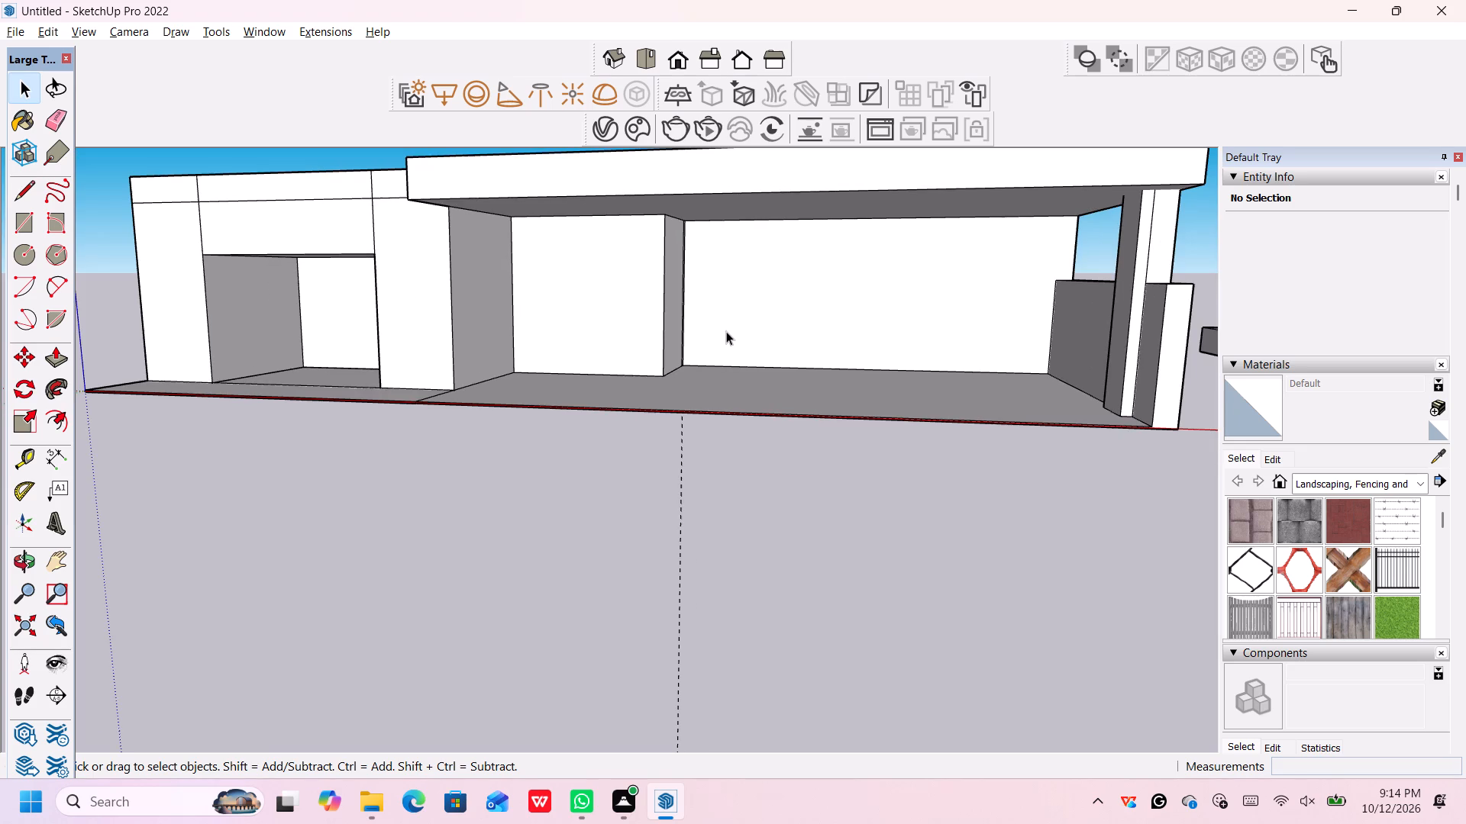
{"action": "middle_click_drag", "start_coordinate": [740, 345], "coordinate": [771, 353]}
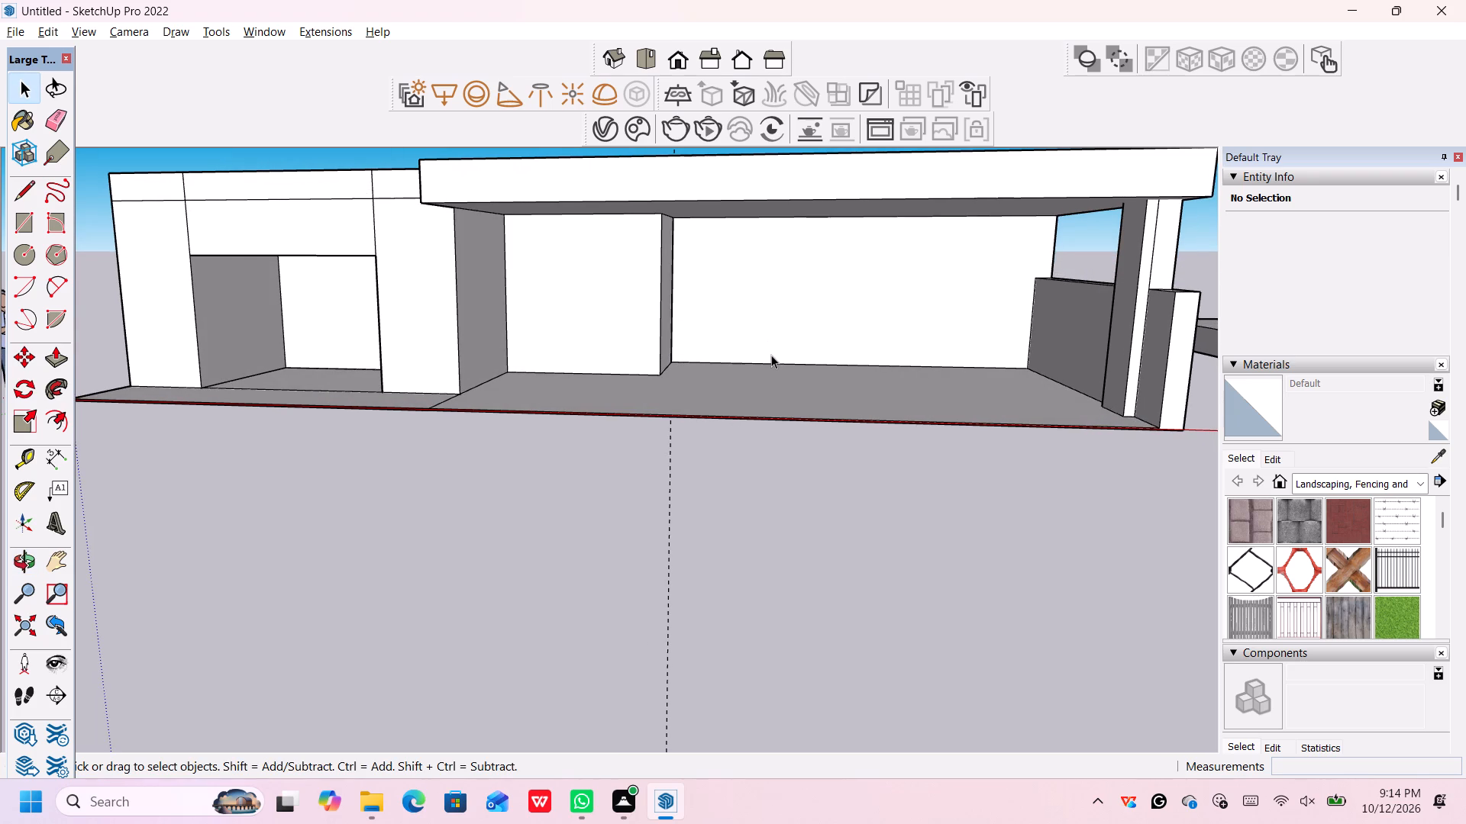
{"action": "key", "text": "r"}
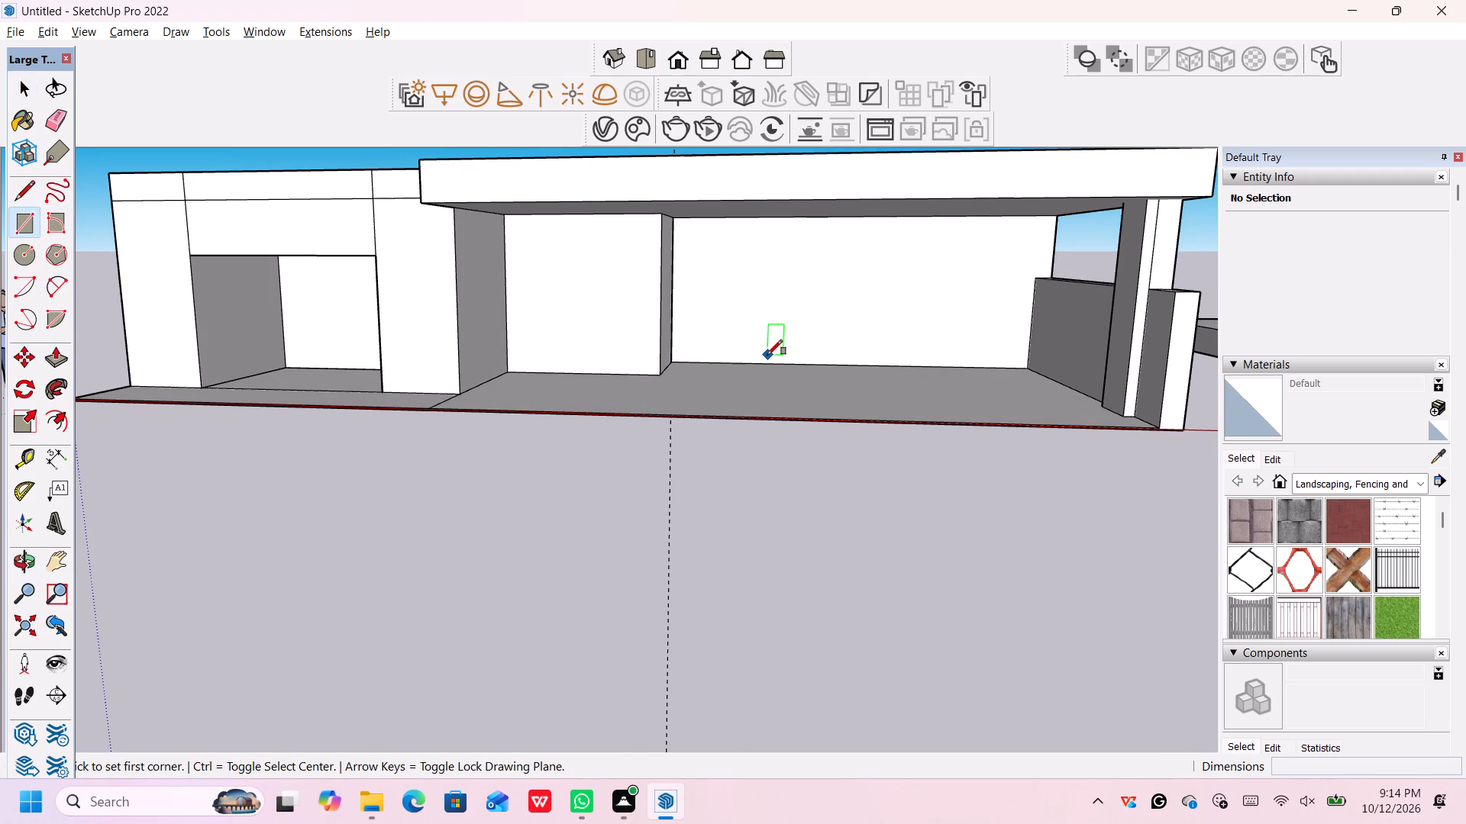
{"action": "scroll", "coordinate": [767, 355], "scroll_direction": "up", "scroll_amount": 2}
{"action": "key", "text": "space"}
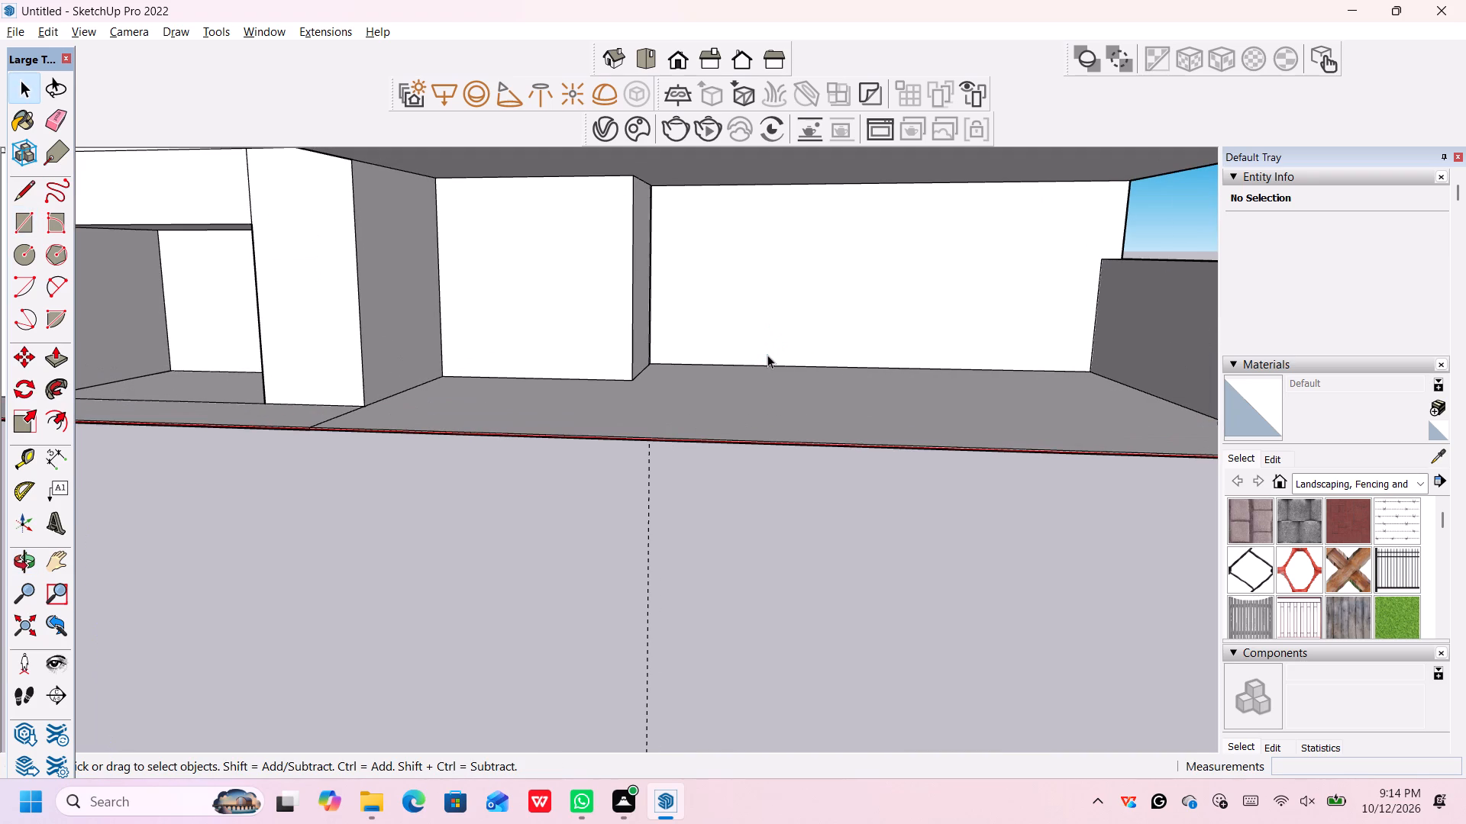
Place two vertical guide lines on the porch's set-back rear wall, the first 3' from its corner with the projecting section, the second 3' beyond it.
{"action": "key", "text": "t"}
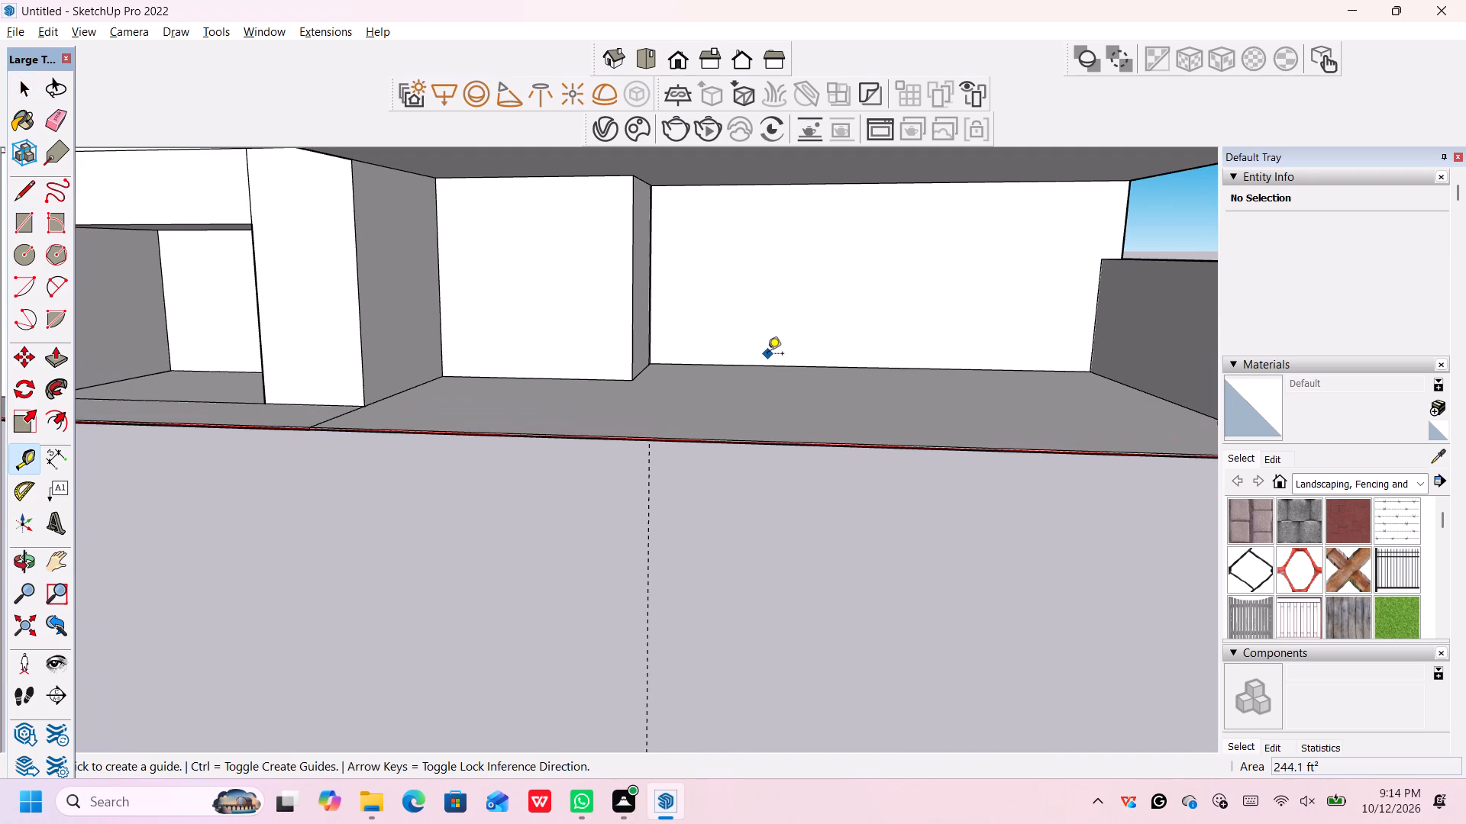
{"action": "left_click", "coordinate": [655, 299]}
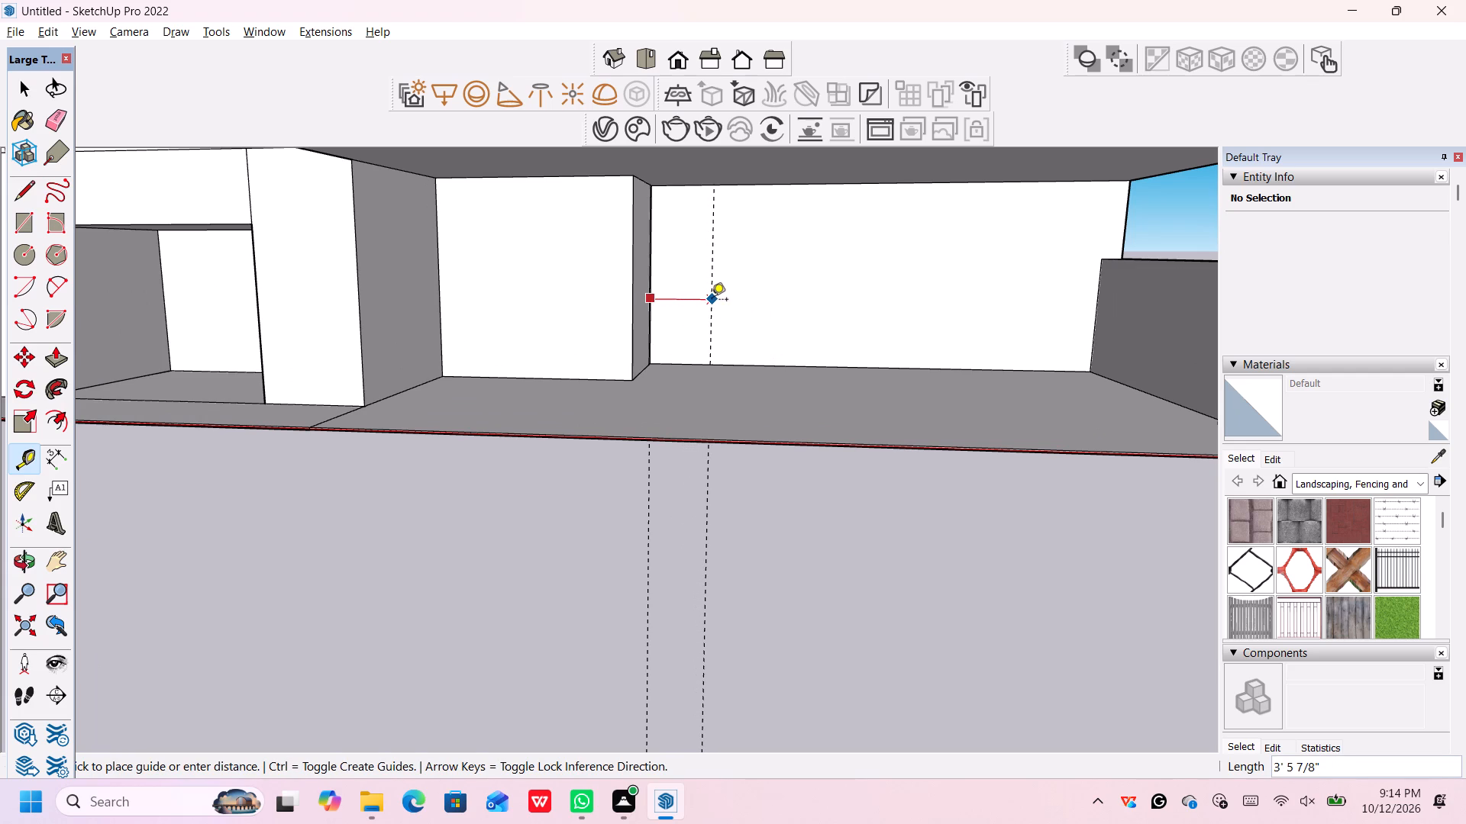
{"action": "middle_click_drag", "start_coordinate": [712, 299], "coordinate": [771, 299]}
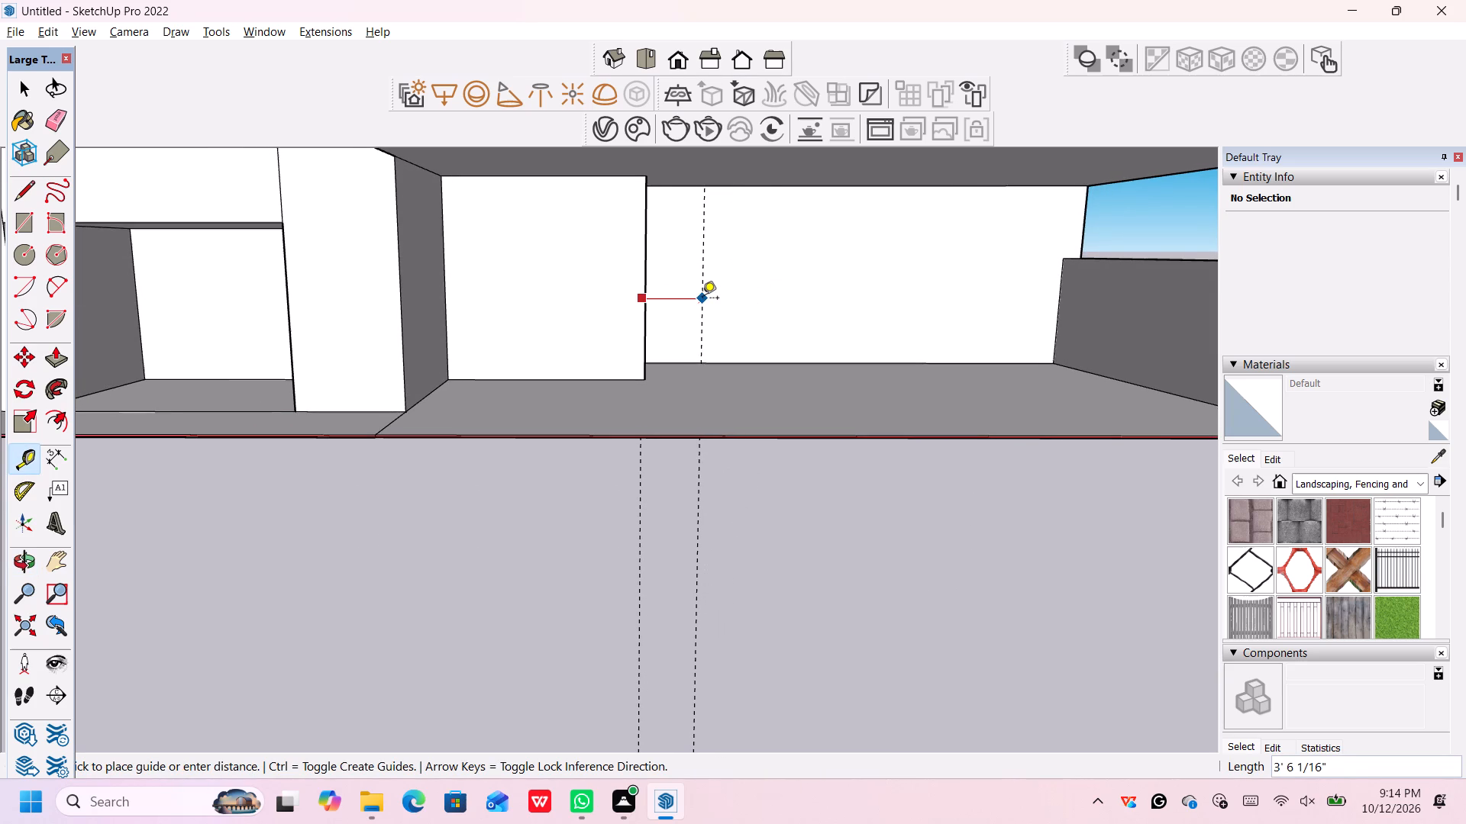
{"action": "type", "text": "3'"}
{"action": "key", "text": "Return"}
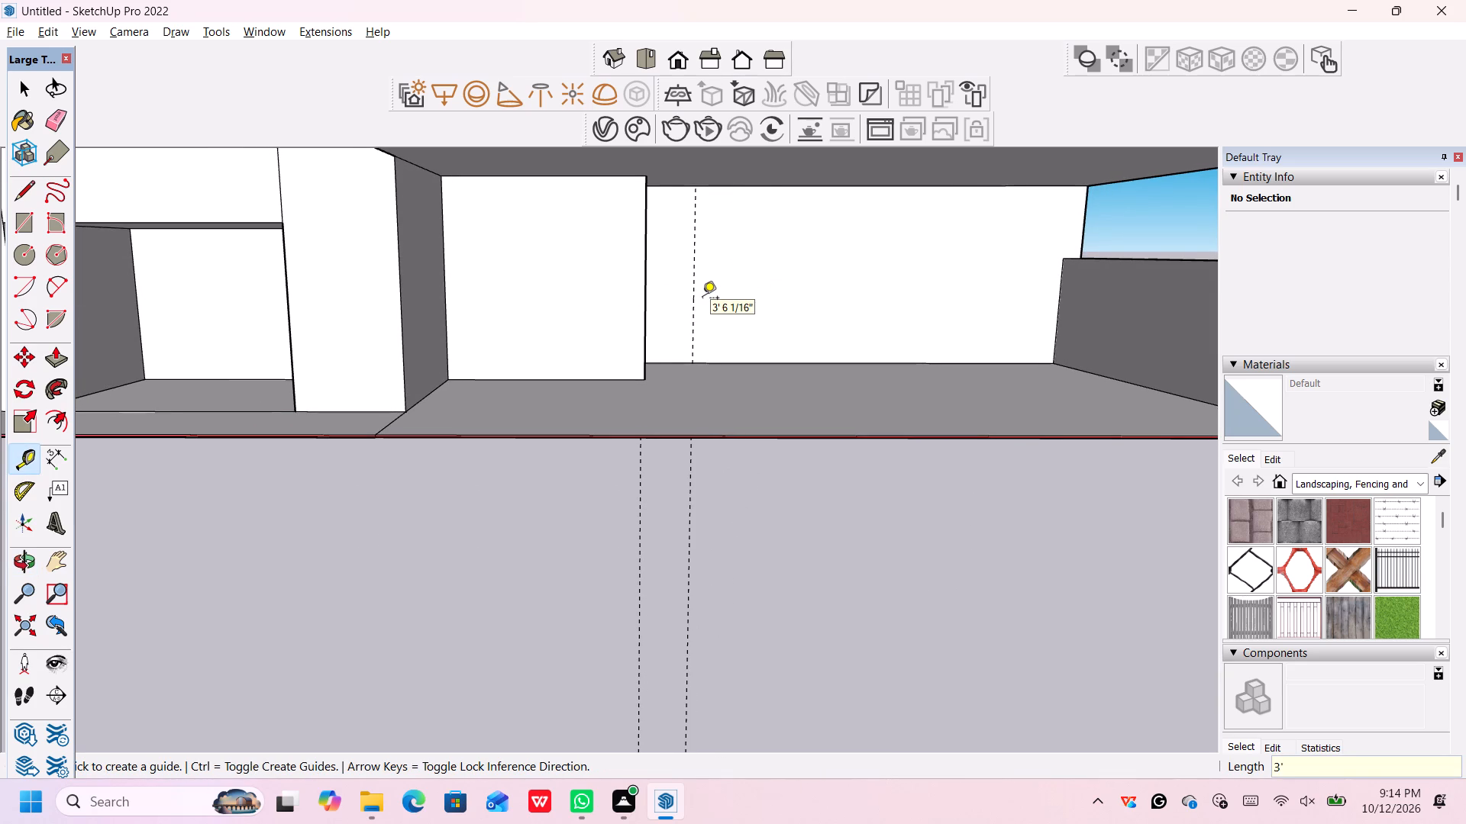
{"action": "left_click", "coordinate": [696, 297]}
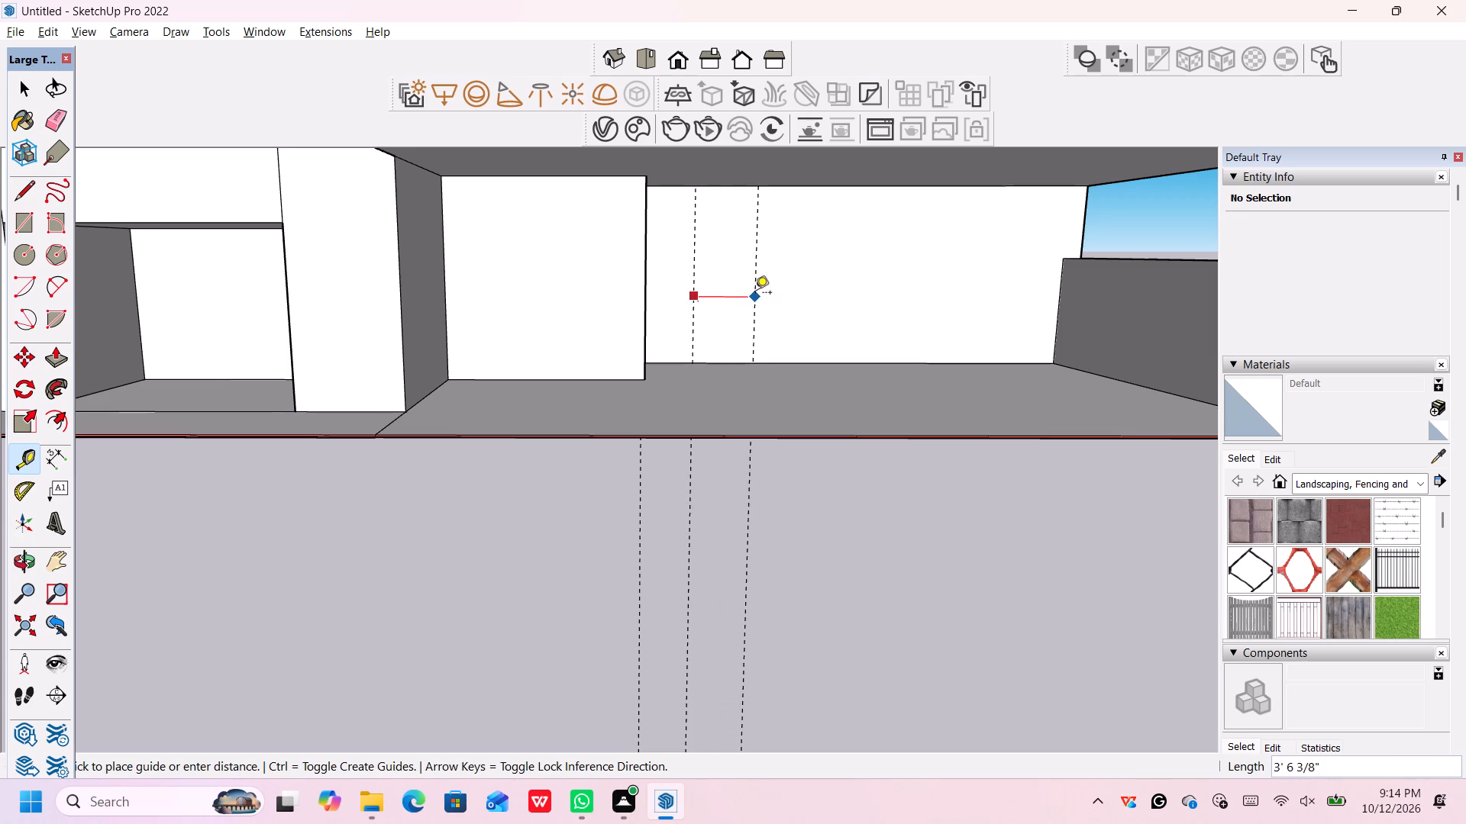
{"action": "type", "text": "3'"}
{"action": "key", "text": "Return"}
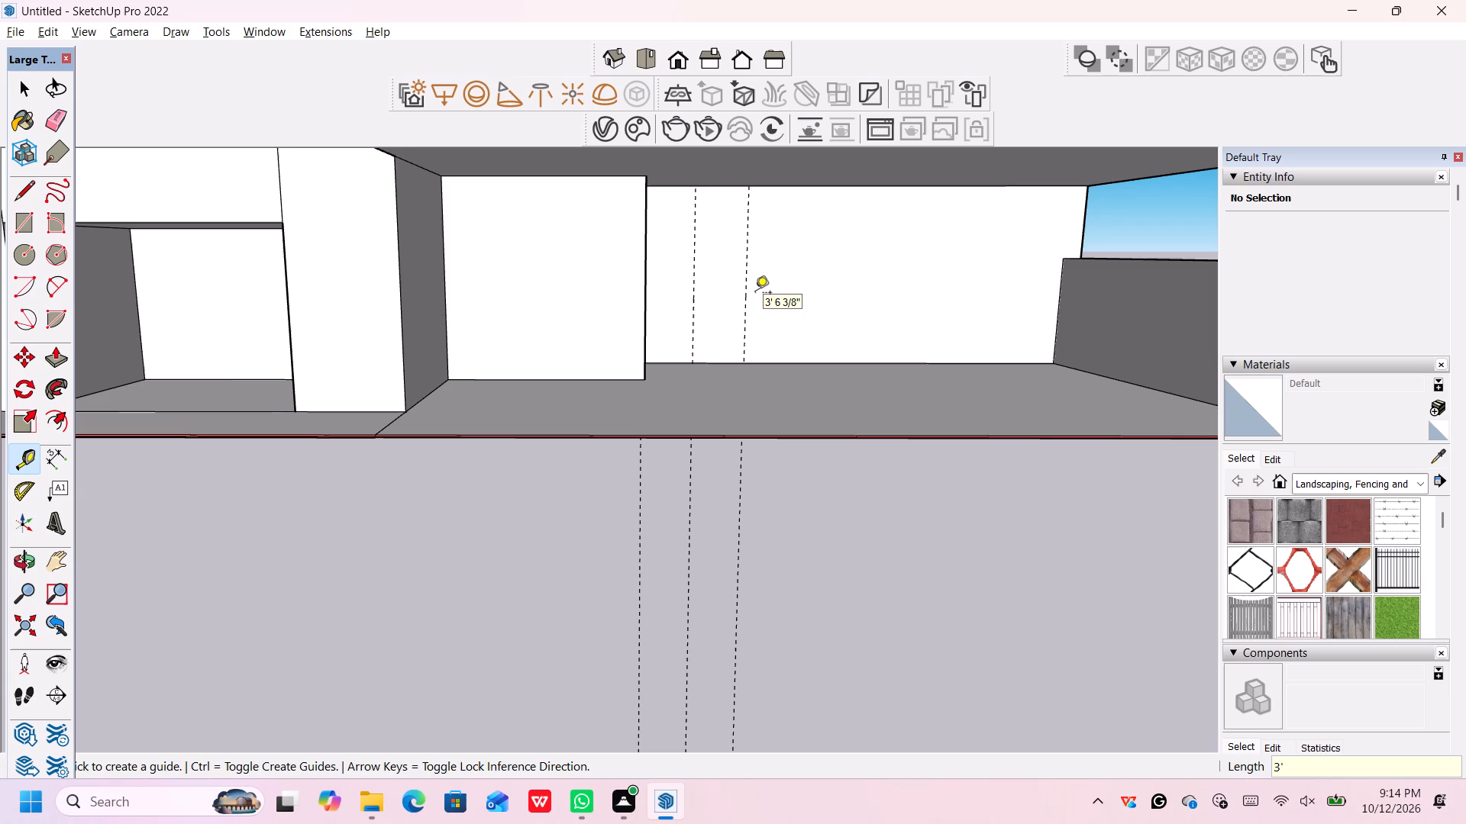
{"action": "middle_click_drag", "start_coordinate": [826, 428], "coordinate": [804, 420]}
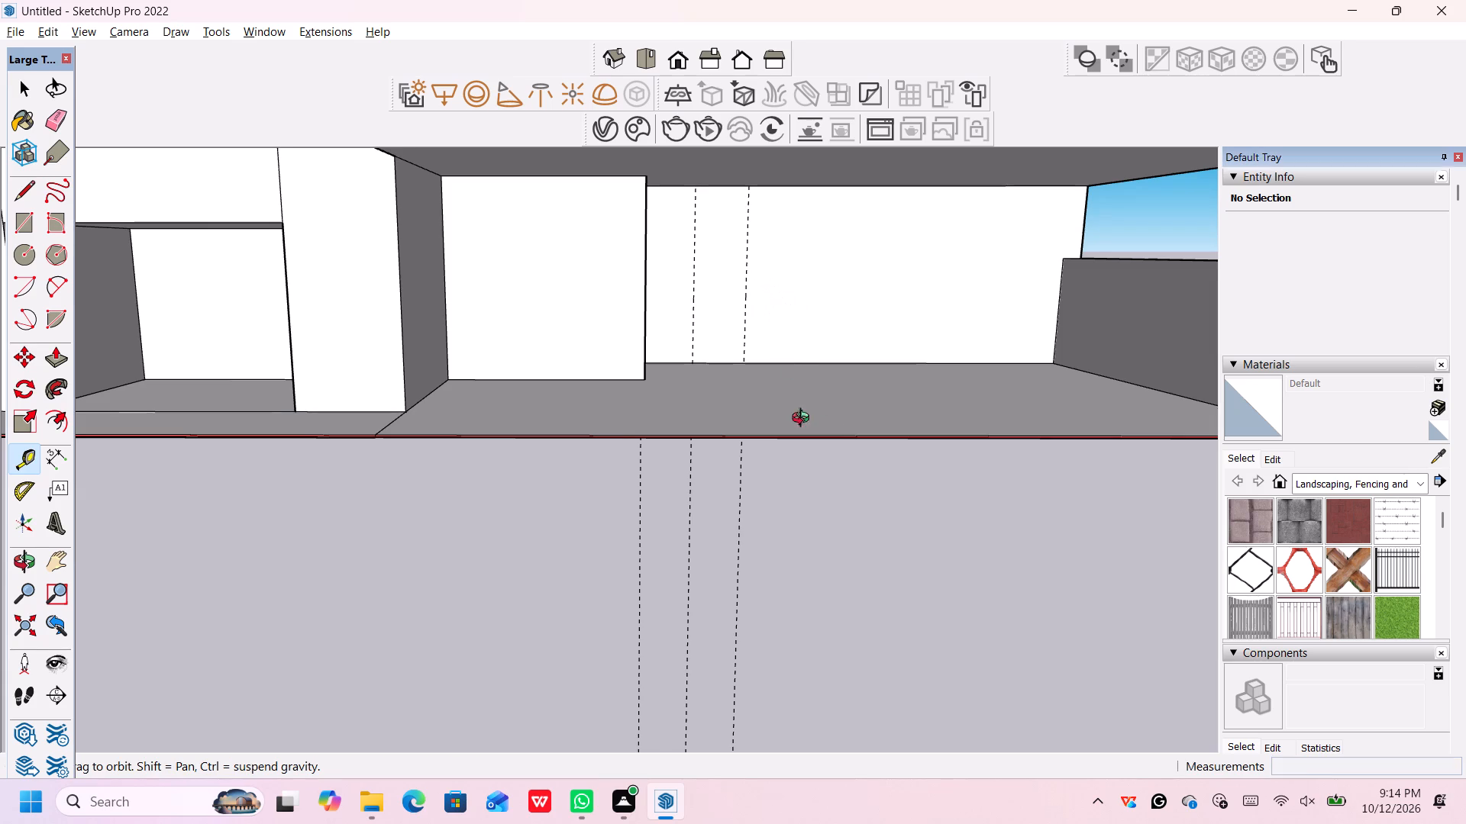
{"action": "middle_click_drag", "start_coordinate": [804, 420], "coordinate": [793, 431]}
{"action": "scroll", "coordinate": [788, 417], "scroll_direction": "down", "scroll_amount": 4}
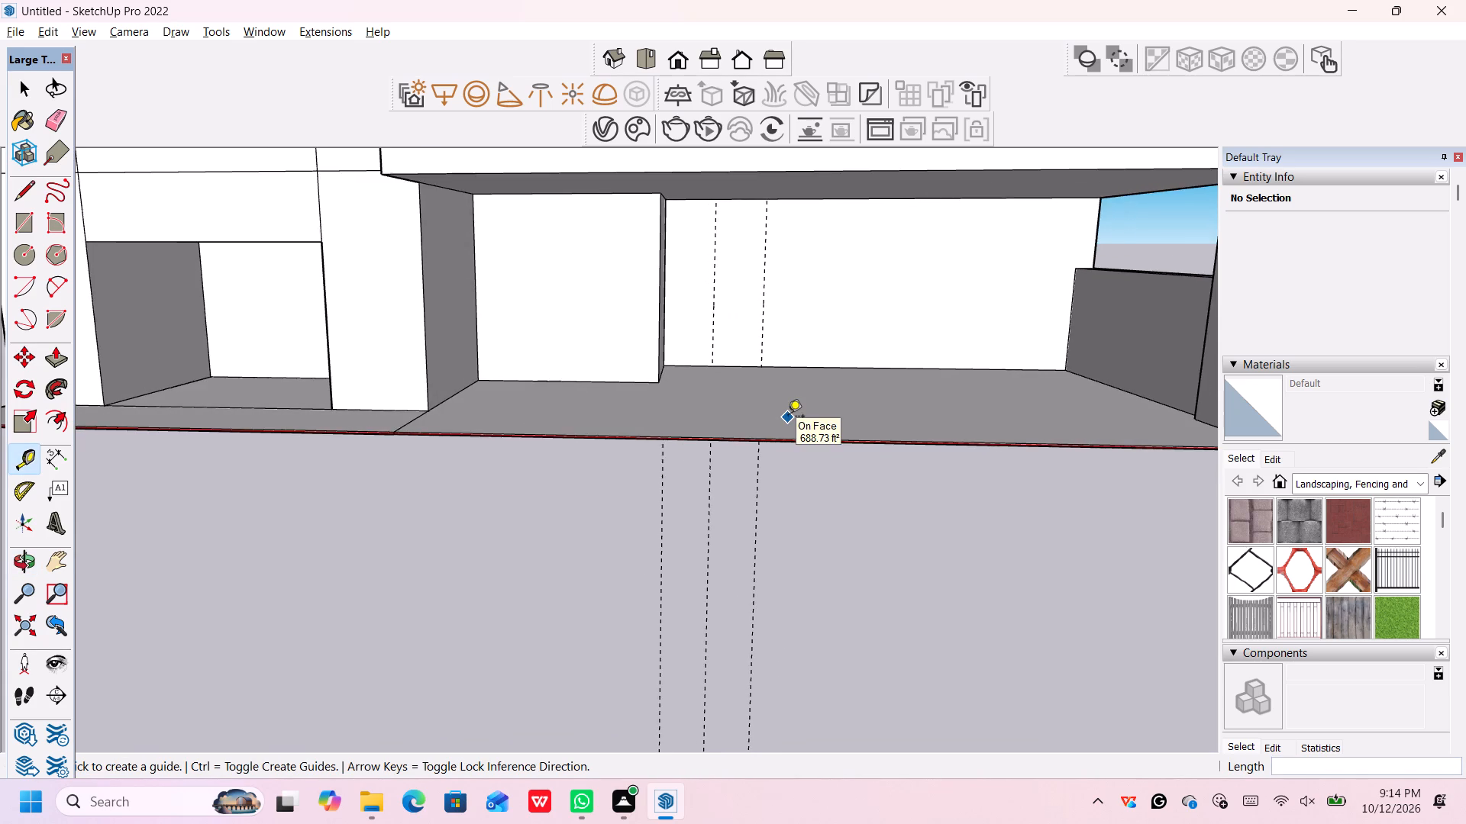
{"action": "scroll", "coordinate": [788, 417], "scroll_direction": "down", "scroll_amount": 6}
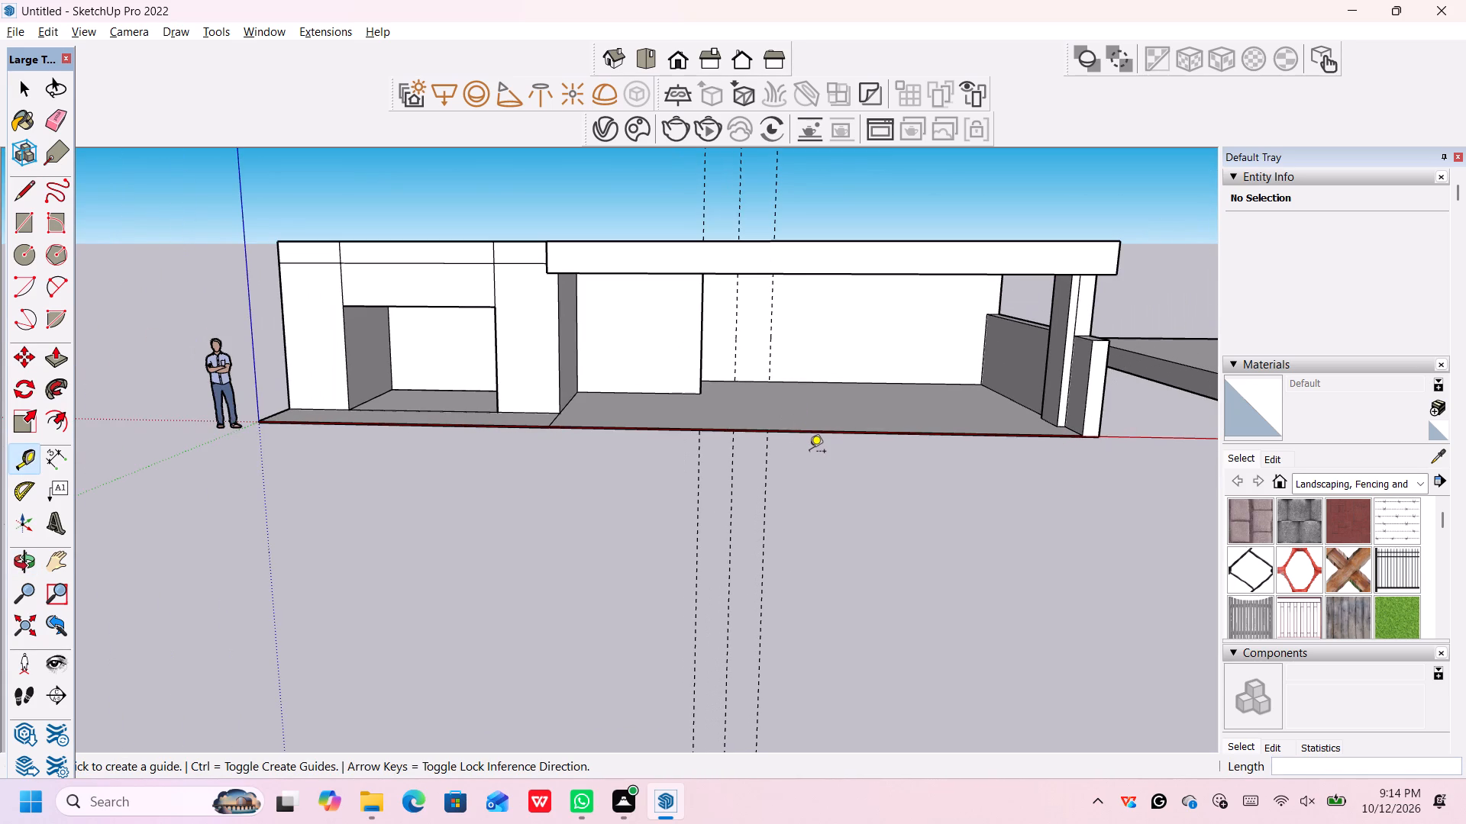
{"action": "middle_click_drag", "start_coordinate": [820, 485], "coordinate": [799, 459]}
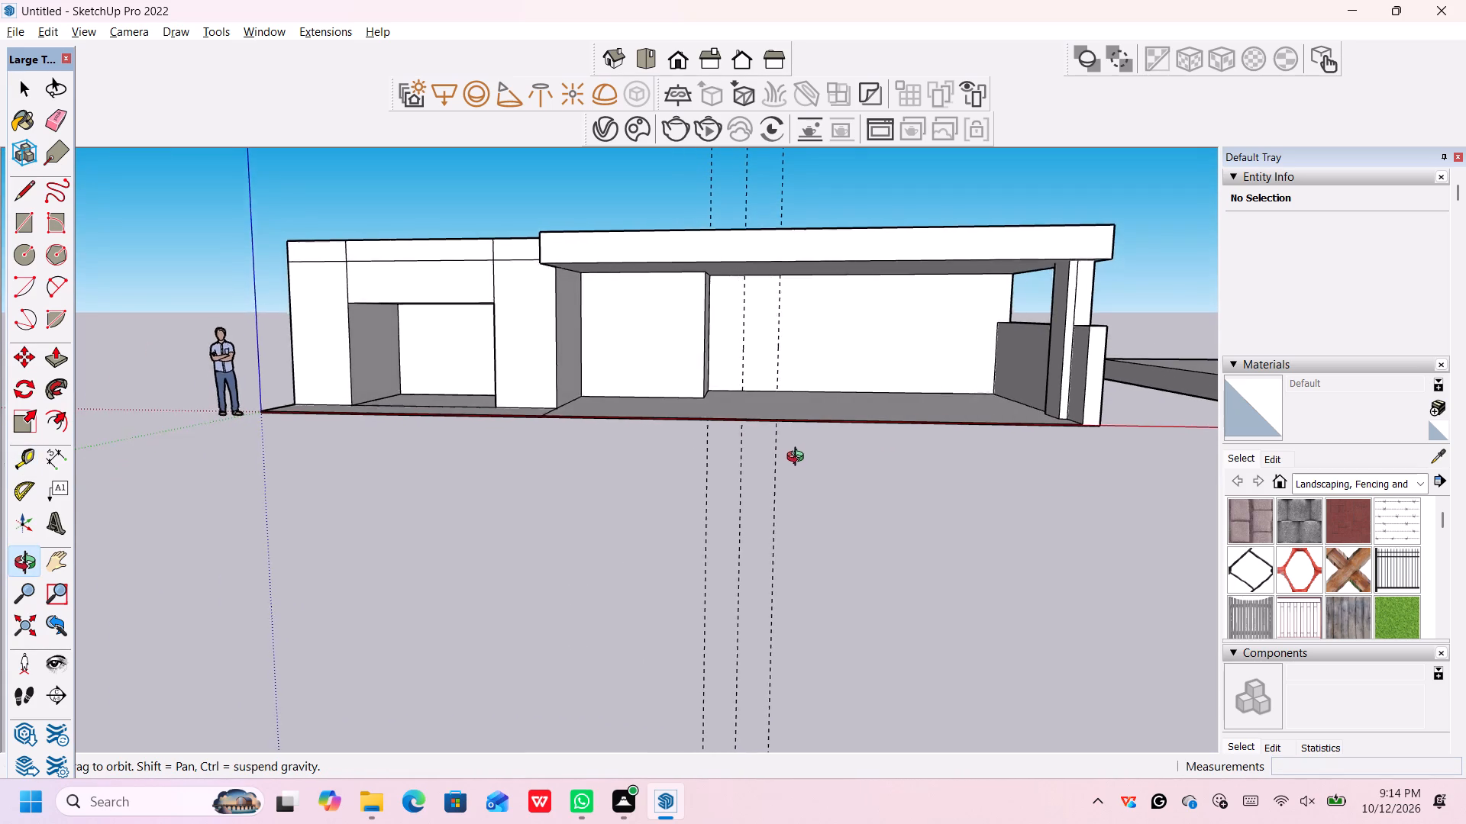
Undo the two 3' vertical guide lines placed on the porch's set-back rear wall.
{"action": "middle_click_drag", "start_coordinate": [799, 459], "coordinate": [814, 460]}
{"action": "key", "text": "ctrl+z"}
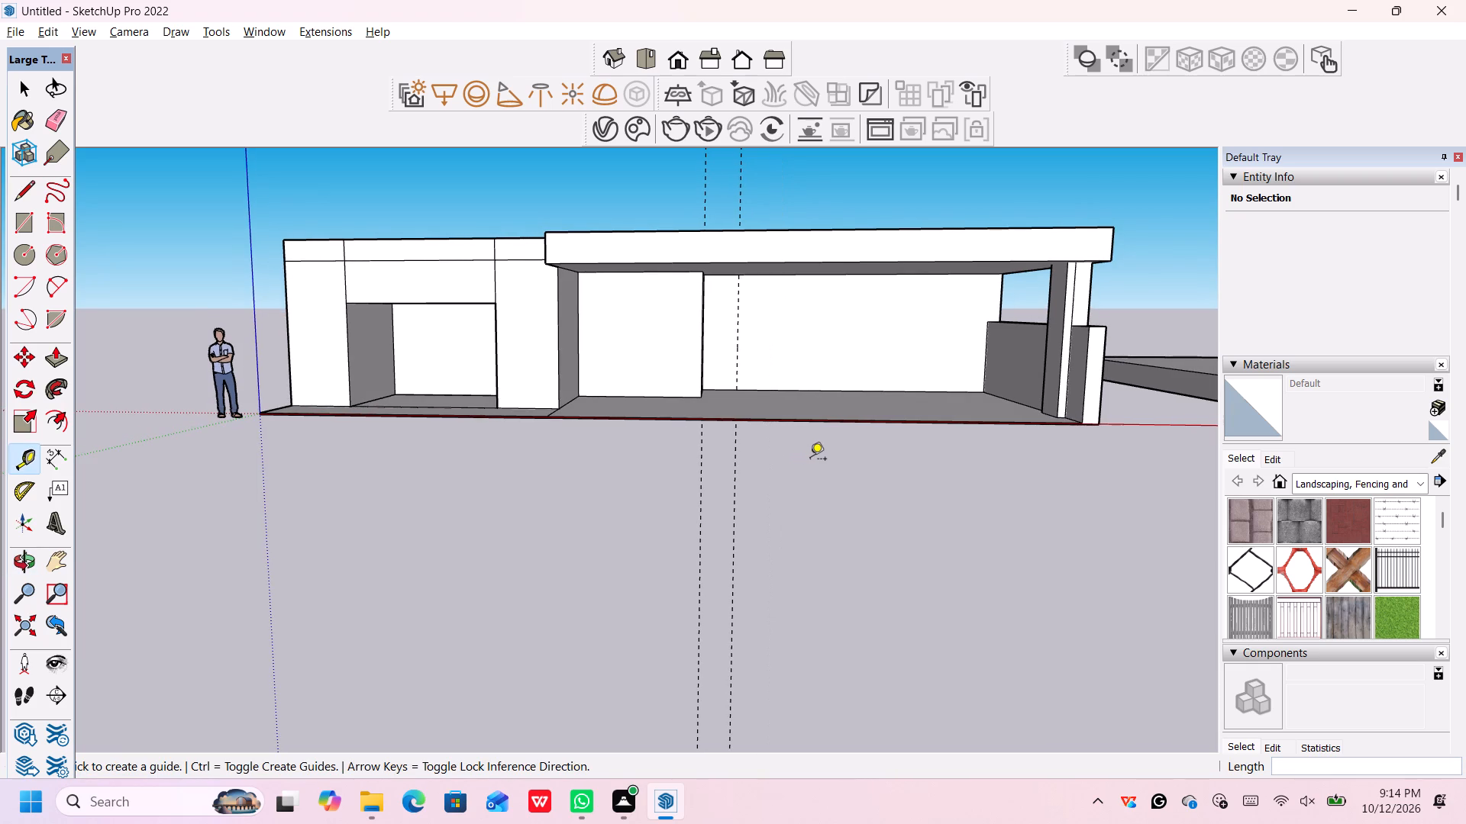
{"action": "key", "text": "ctrl+z"}
Place a vertical guide line on the porch's set-back rear wall, 2' from its corner with the projecting section.
{"action": "middle_click_drag", "start_coordinate": [780, 382], "coordinate": [766, 387]}
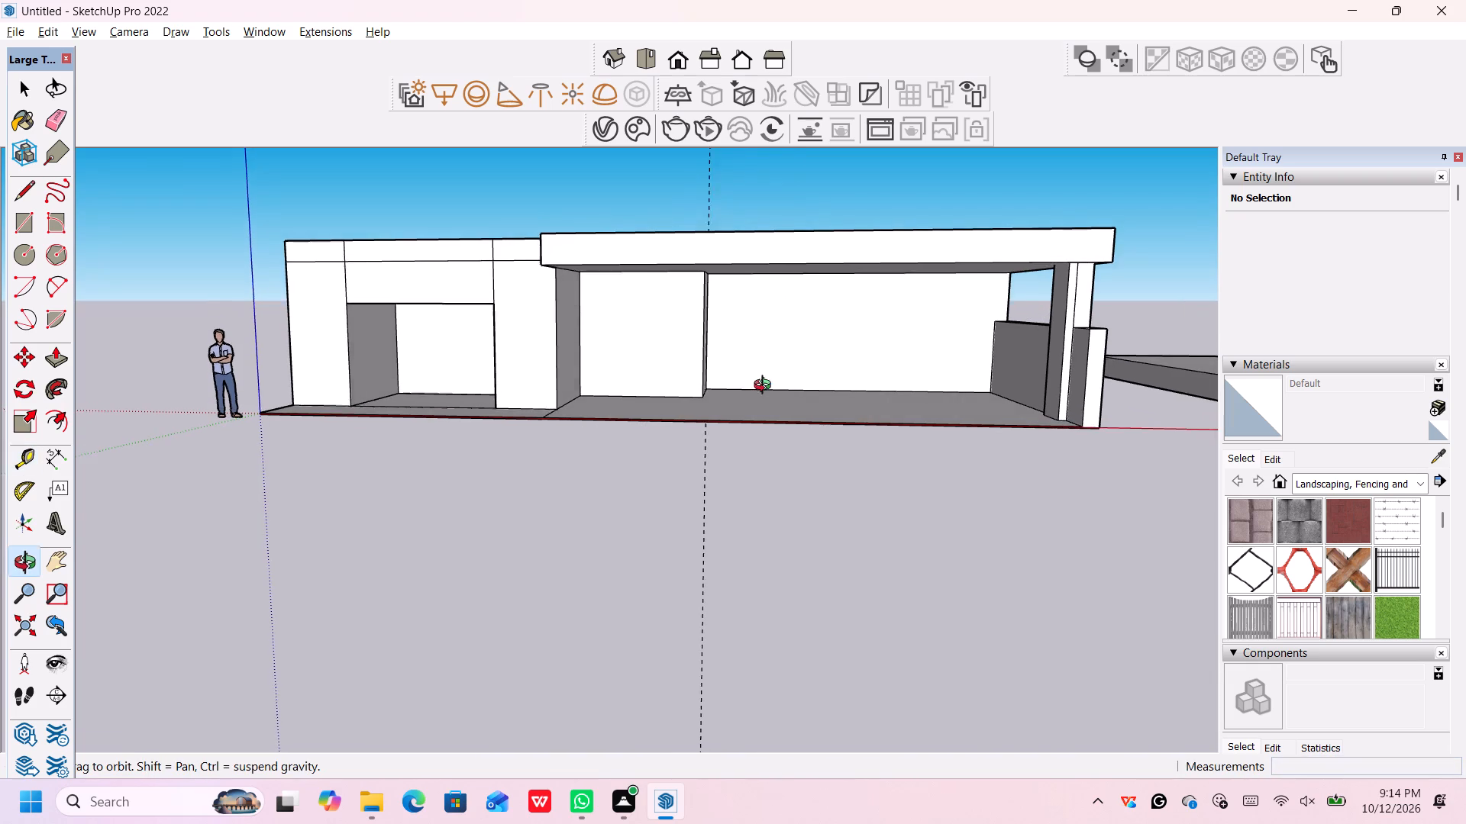
{"action": "middle_click_drag", "start_coordinate": [766, 387], "coordinate": [732, 383]}
{"action": "left_click", "coordinate": [724, 328]}
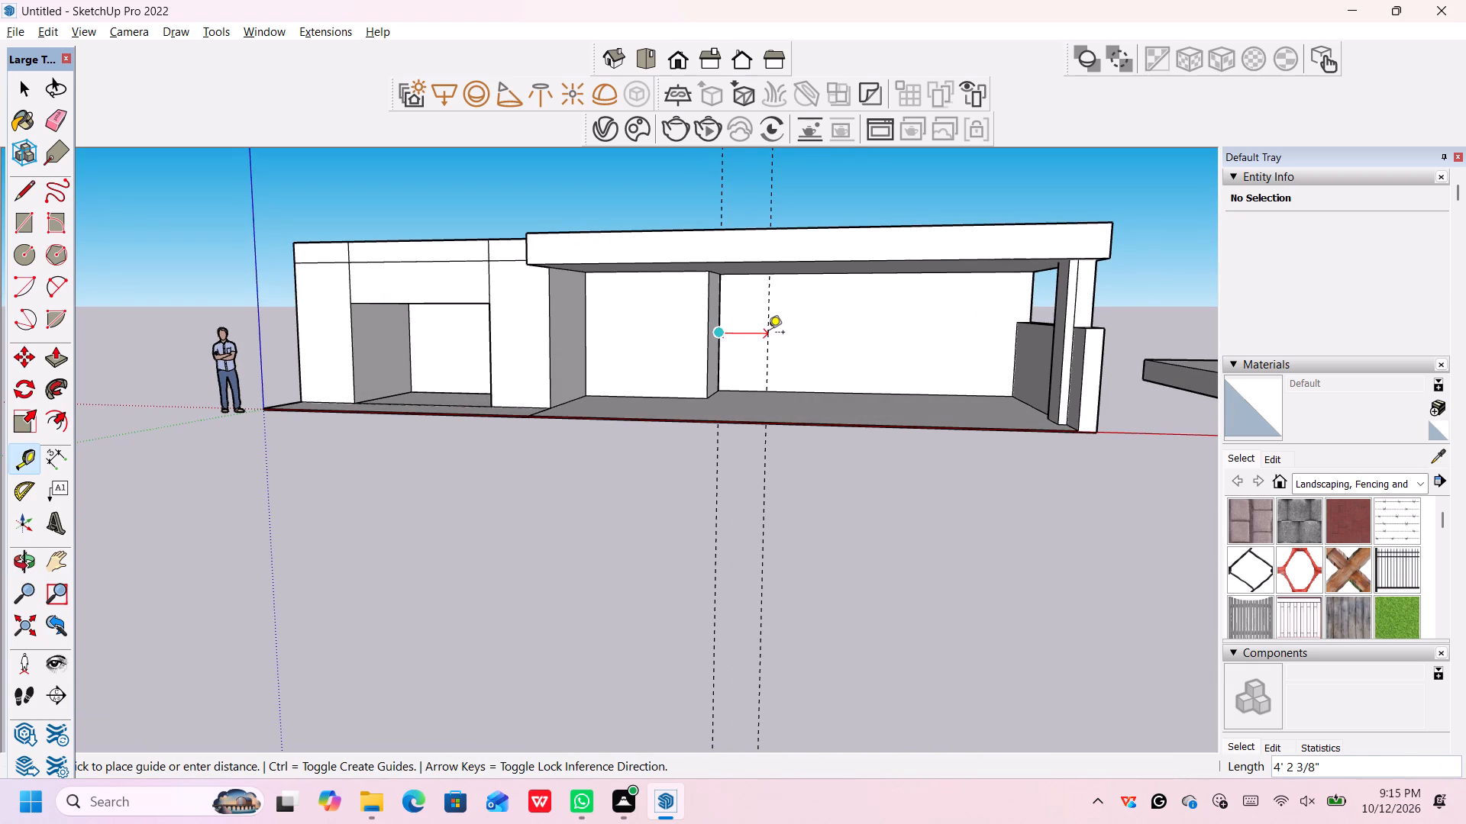
{"action": "type", "text": "2'"}
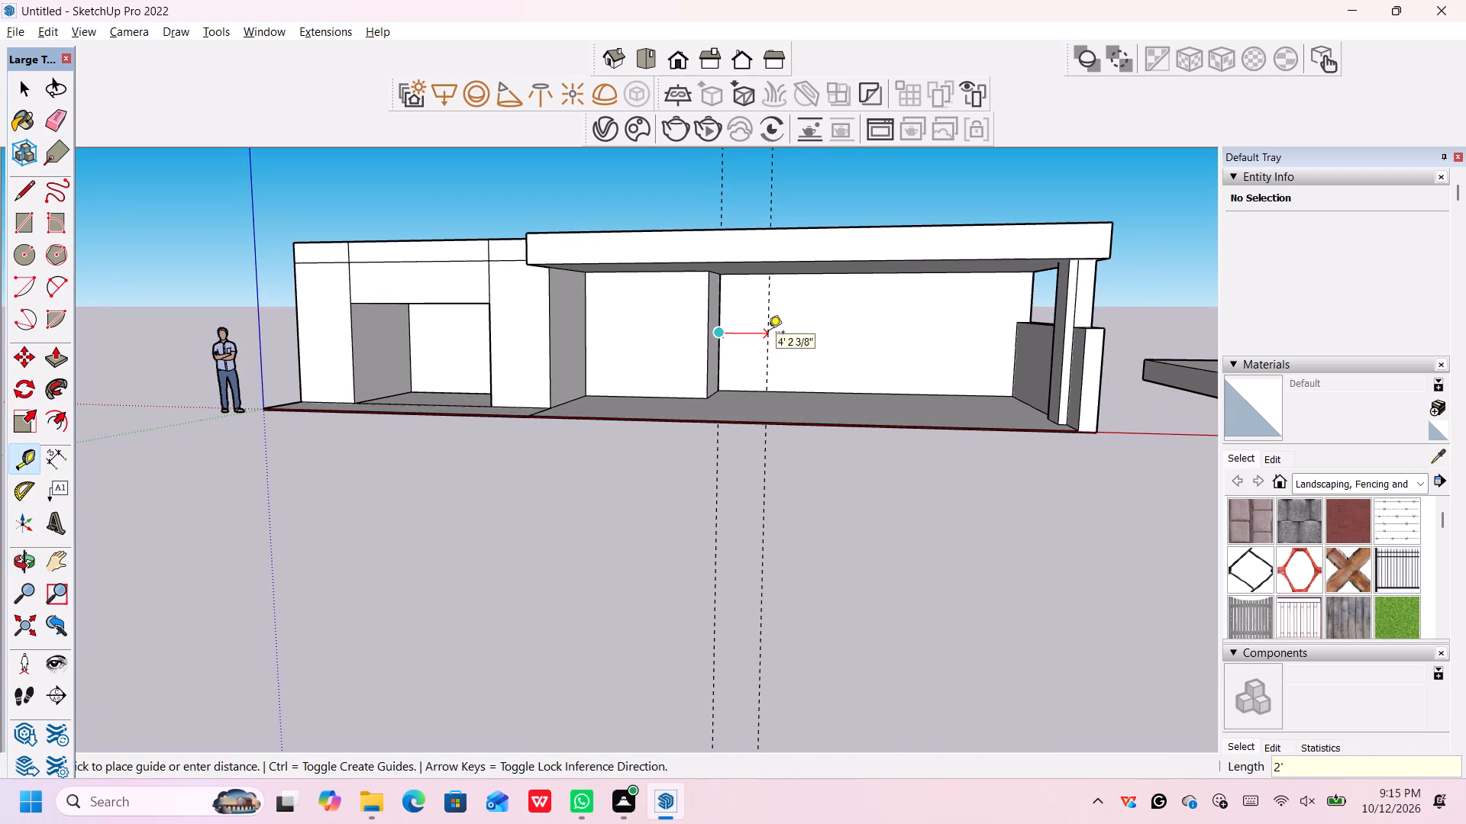
{"action": "key", "text": "Return"}
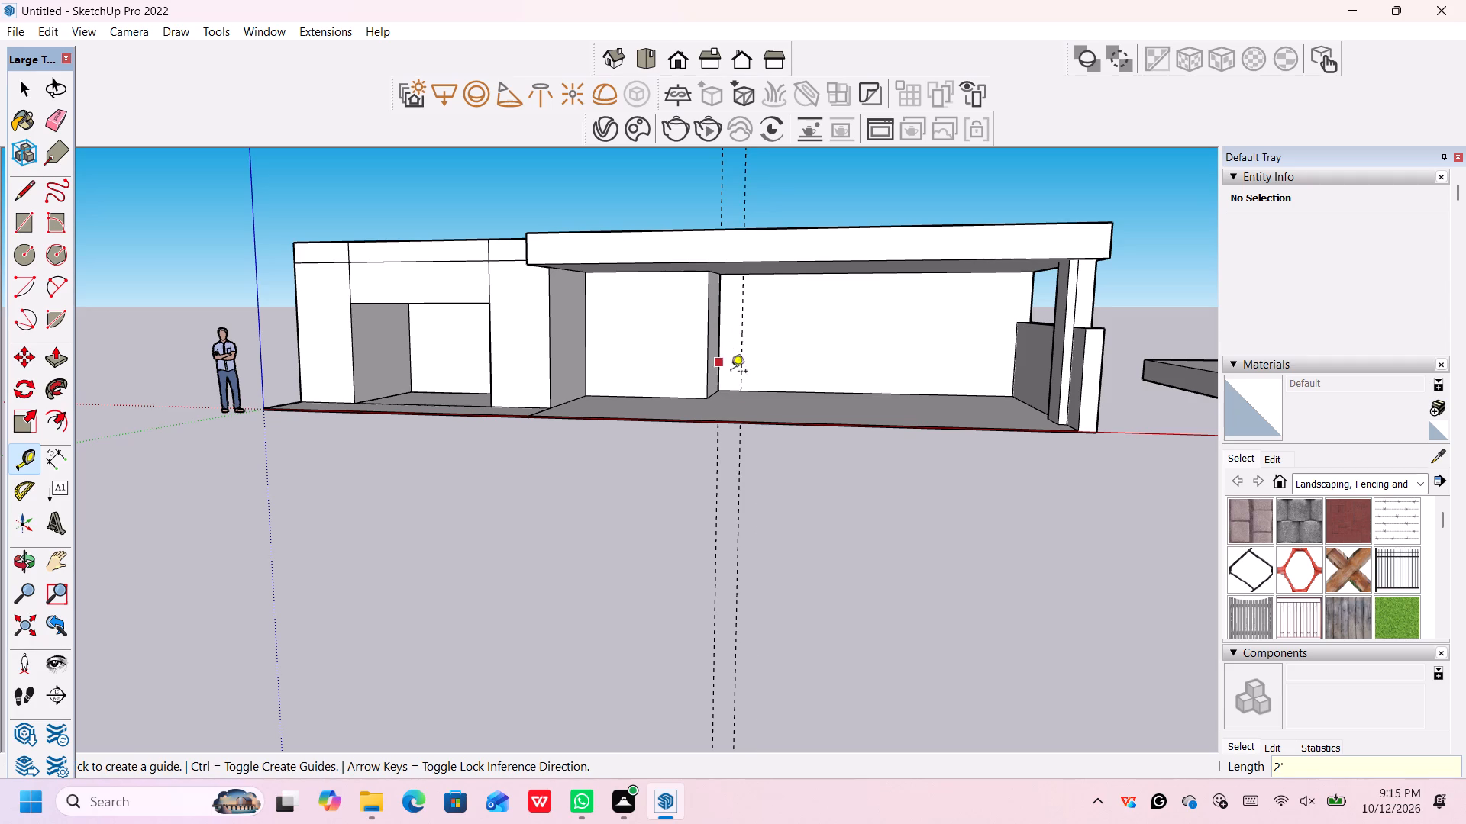
Place another vertical guide line on the porch's rear wall, offset from the 2' guide away from the projecting section.
{"action": "middle_click_drag", "start_coordinate": [677, 517], "coordinate": [748, 509]}
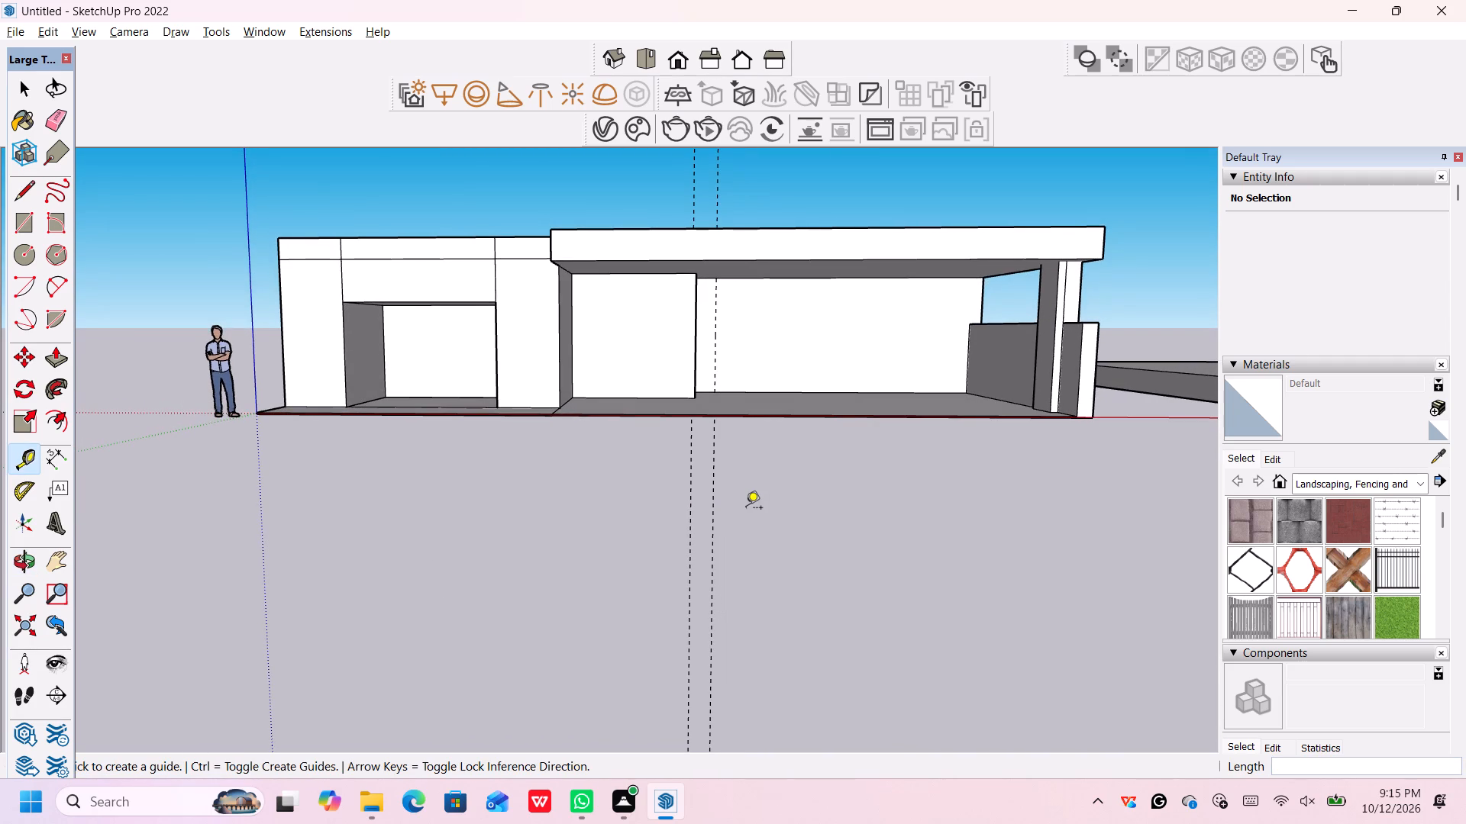
{"action": "left_click", "coordinate": [718, 349]}
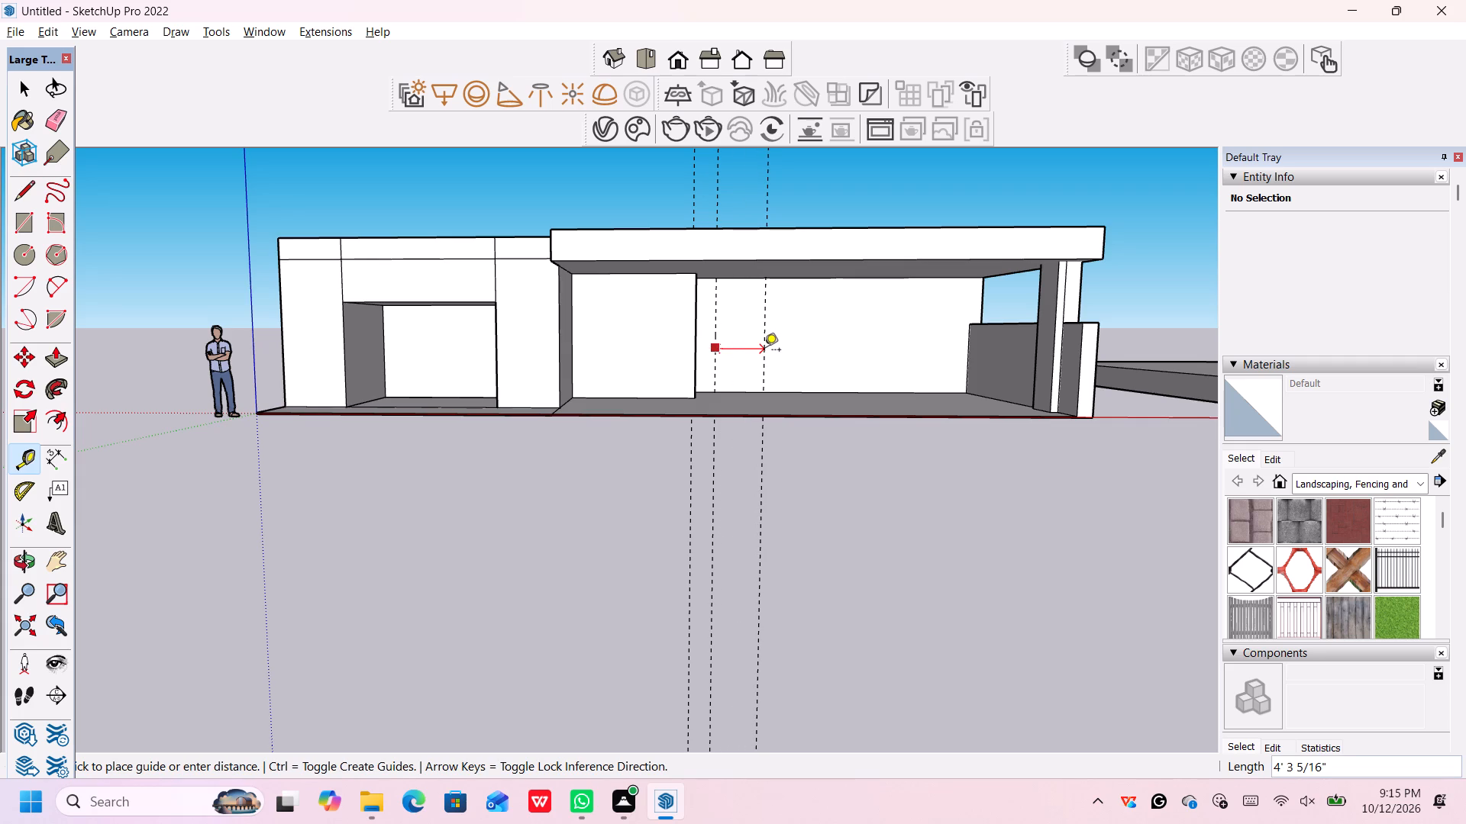
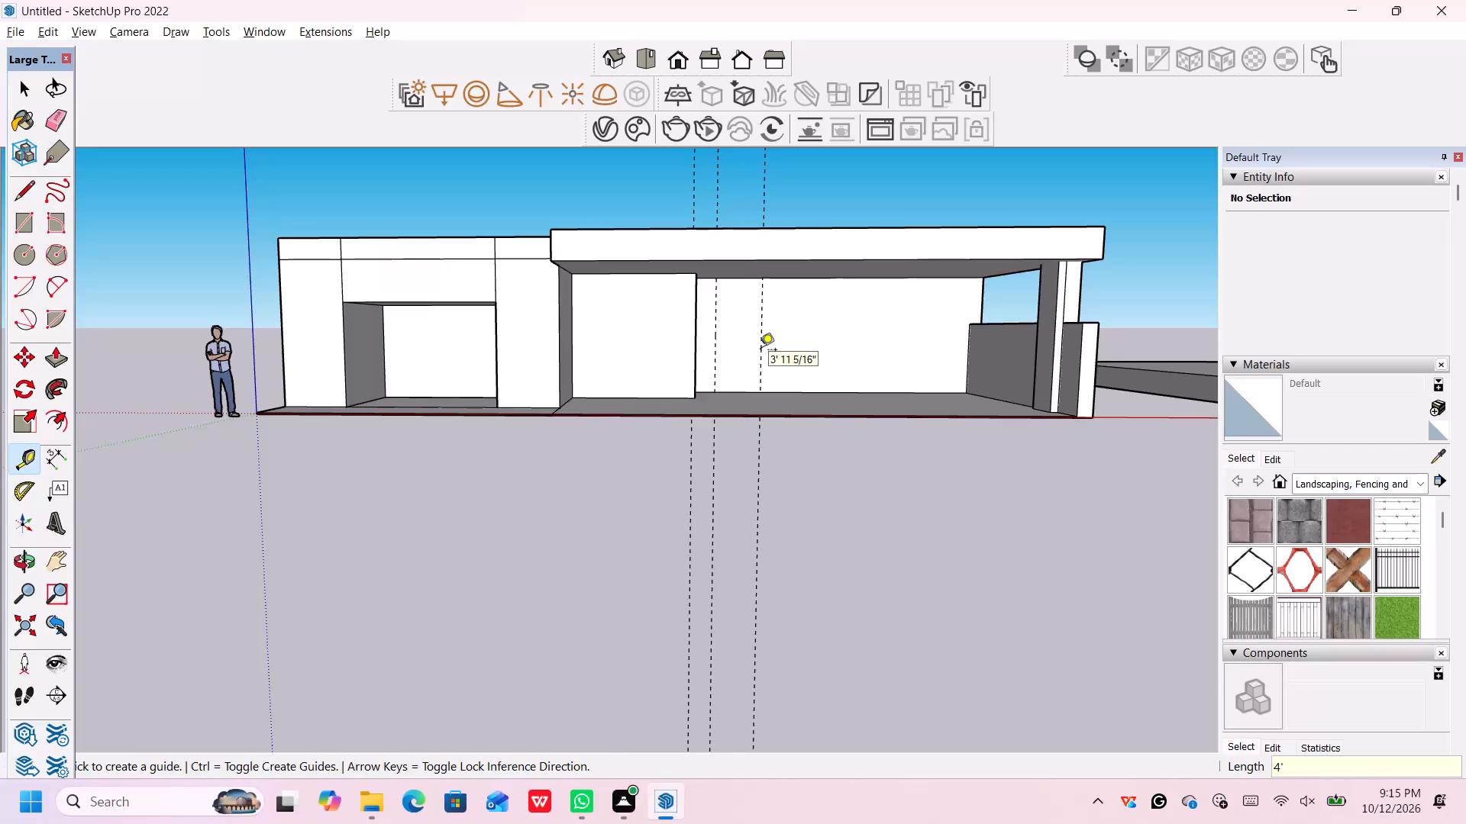
Undo the last two vertical guide lines placed on the porch's set-back rear wall.
{"action": "key", "text": "ctrl+z"}
{"action": "key", "text": "ctrl+z"}
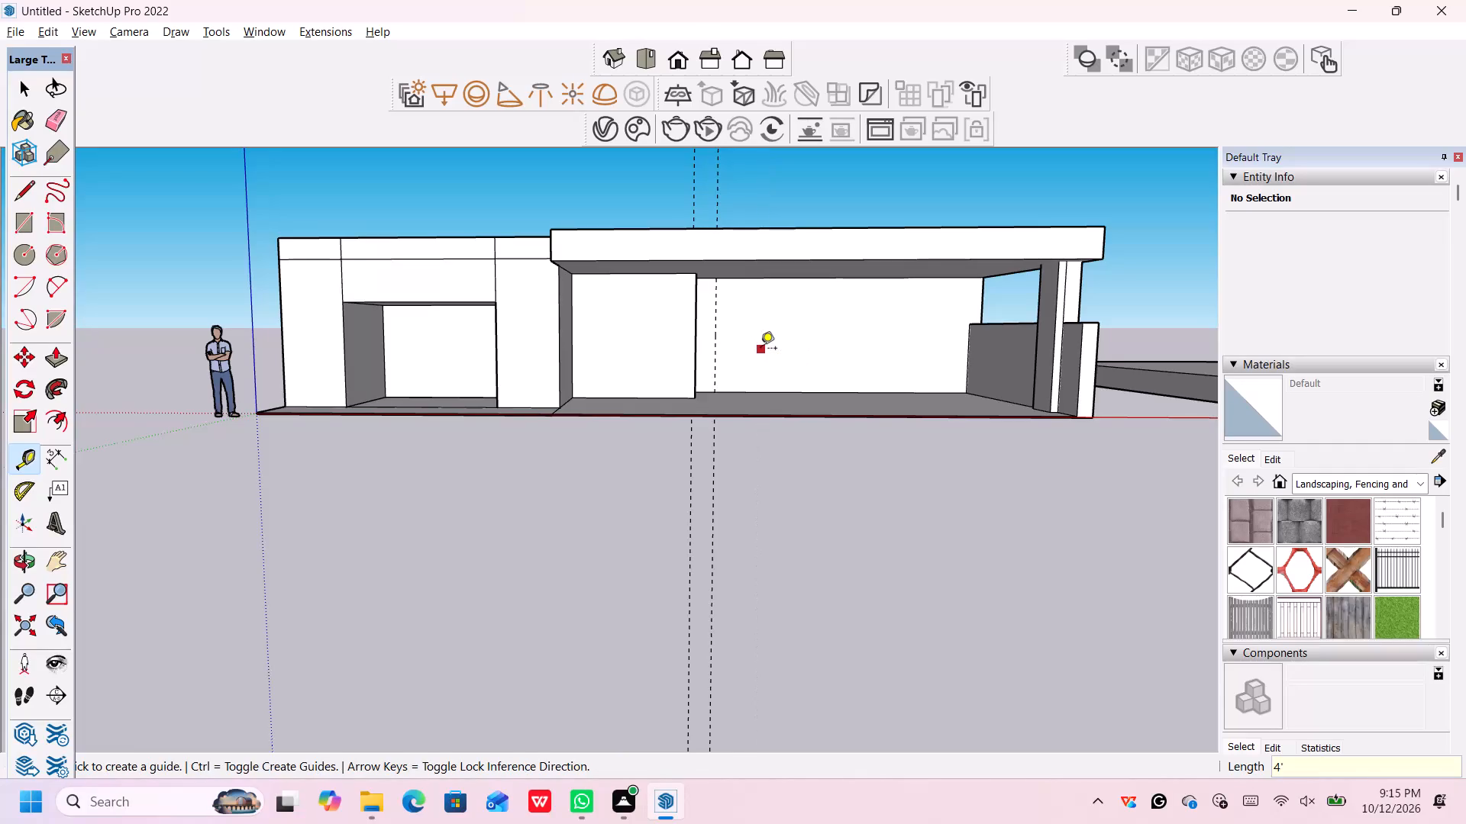
Place two vertical guide lines on the porch's set-back rear wall, the first 3' from its corner with the projecting section, the second 4' beyond it.
{"action": "middle_click_drag", "start_coordinate": [753, 357], "coordinate": [723, 366]}
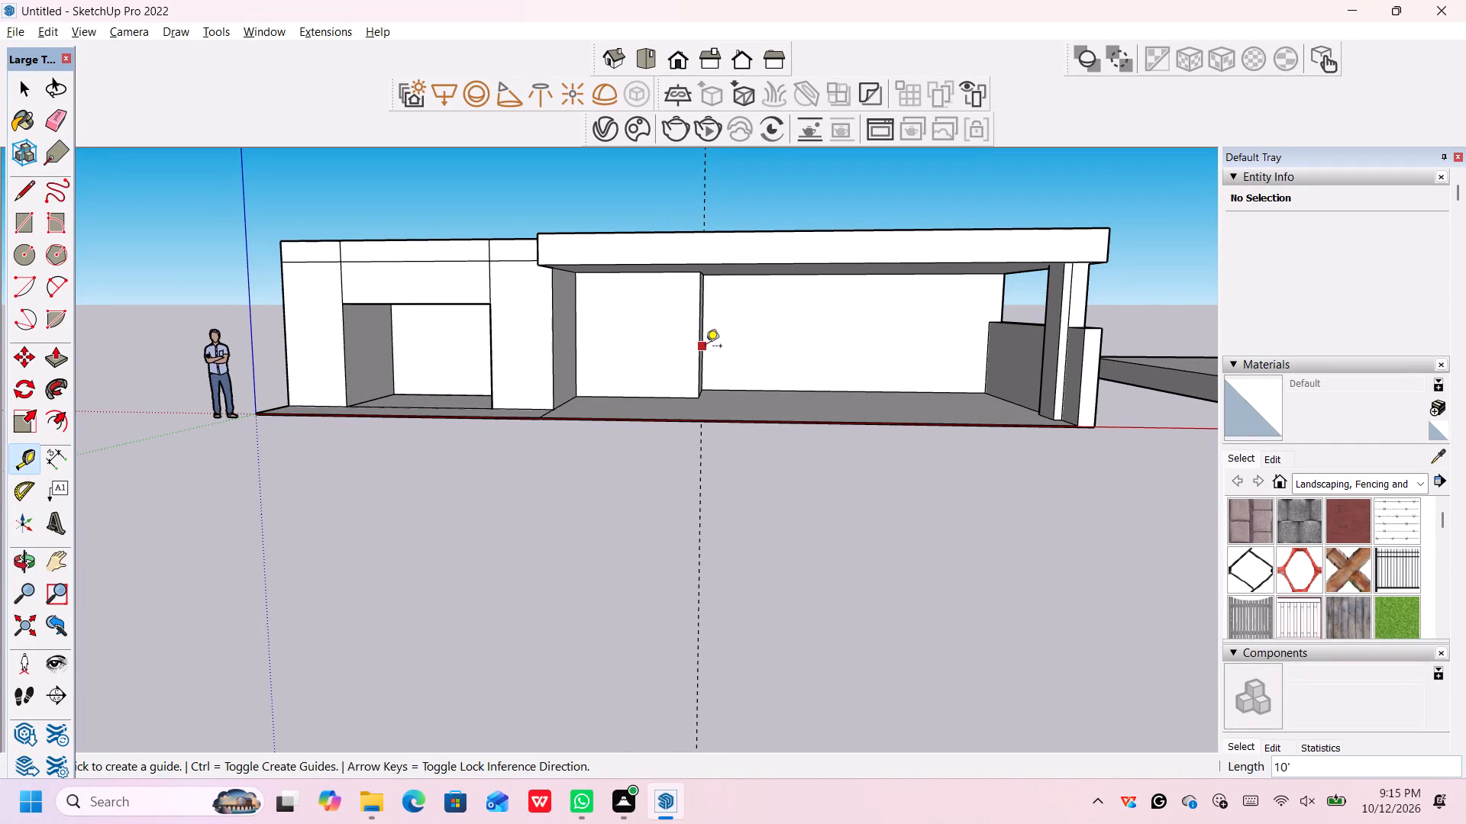
{"action": "scroll", "coordinate": [706, 346], "scroll_direction": "up", "scroll_amount": 14}
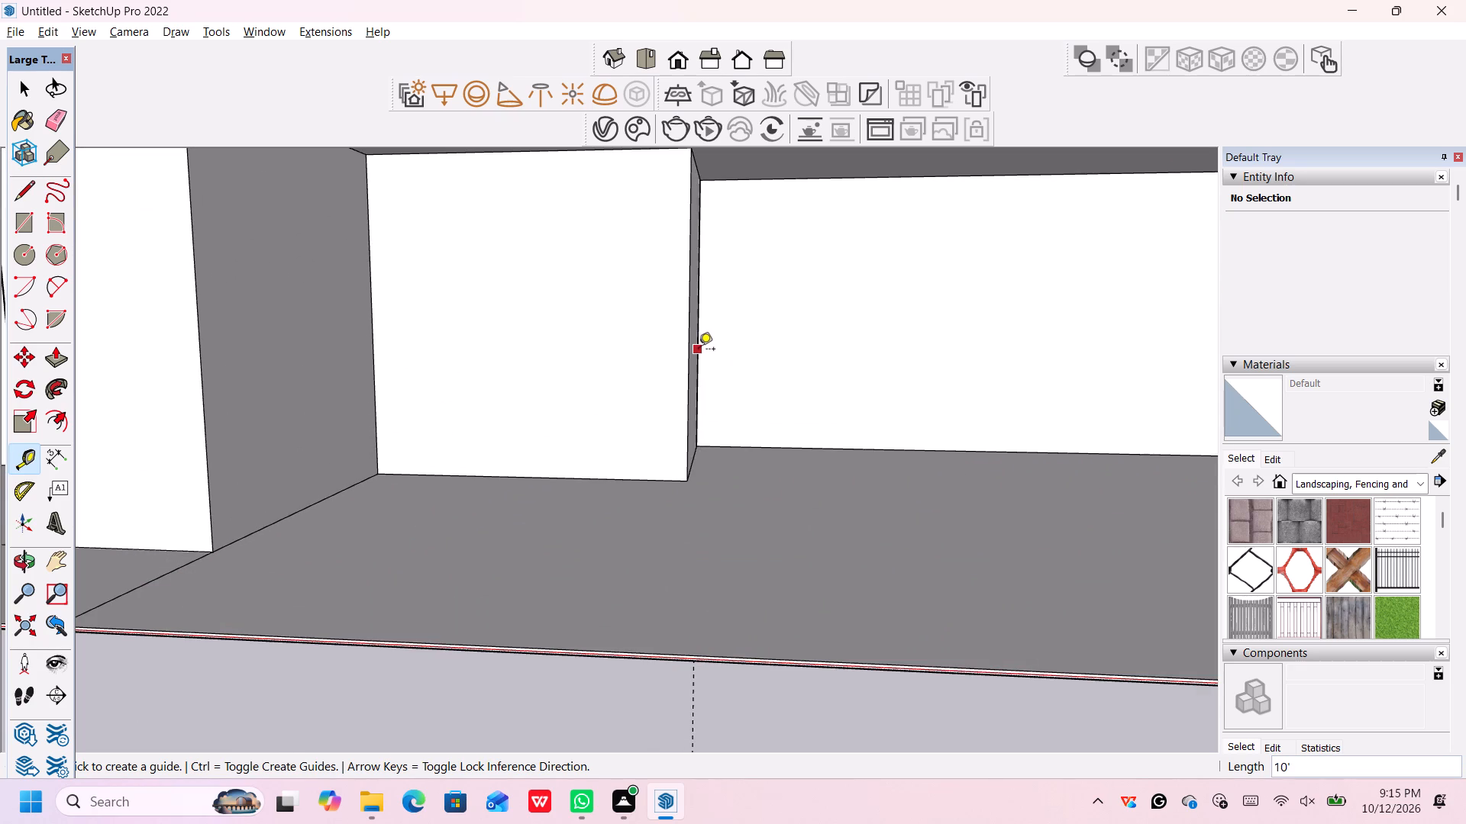
{"action": "left_click", "coordinate": [699, 350]}
{"action": "scroll", "coordinate": [796, 356], "scroll_direction": "down", "scroll_amount": 13}
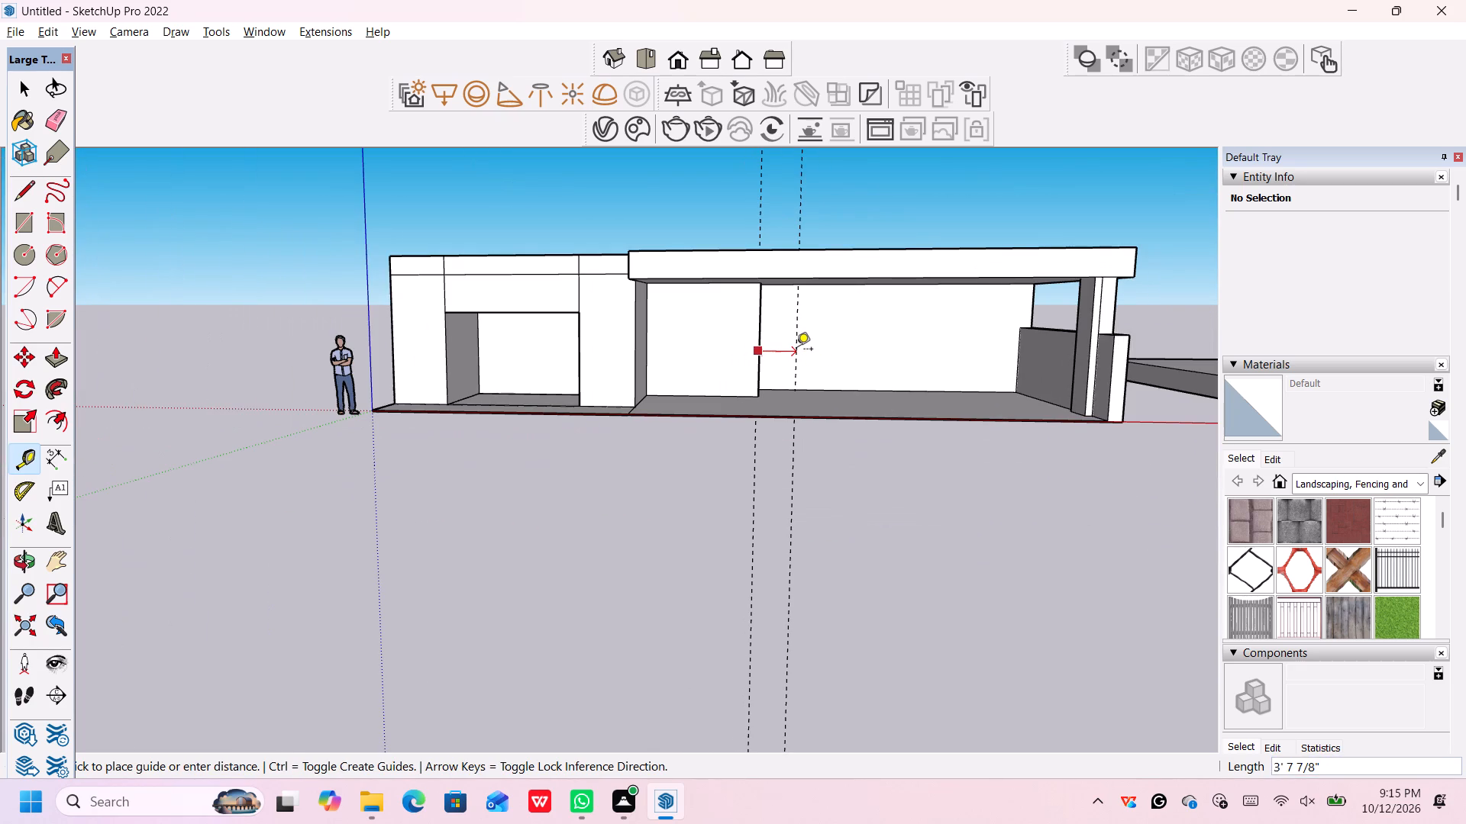
{"action": "type", "text": "3'"}
{"action": "key", "text": "Return"}
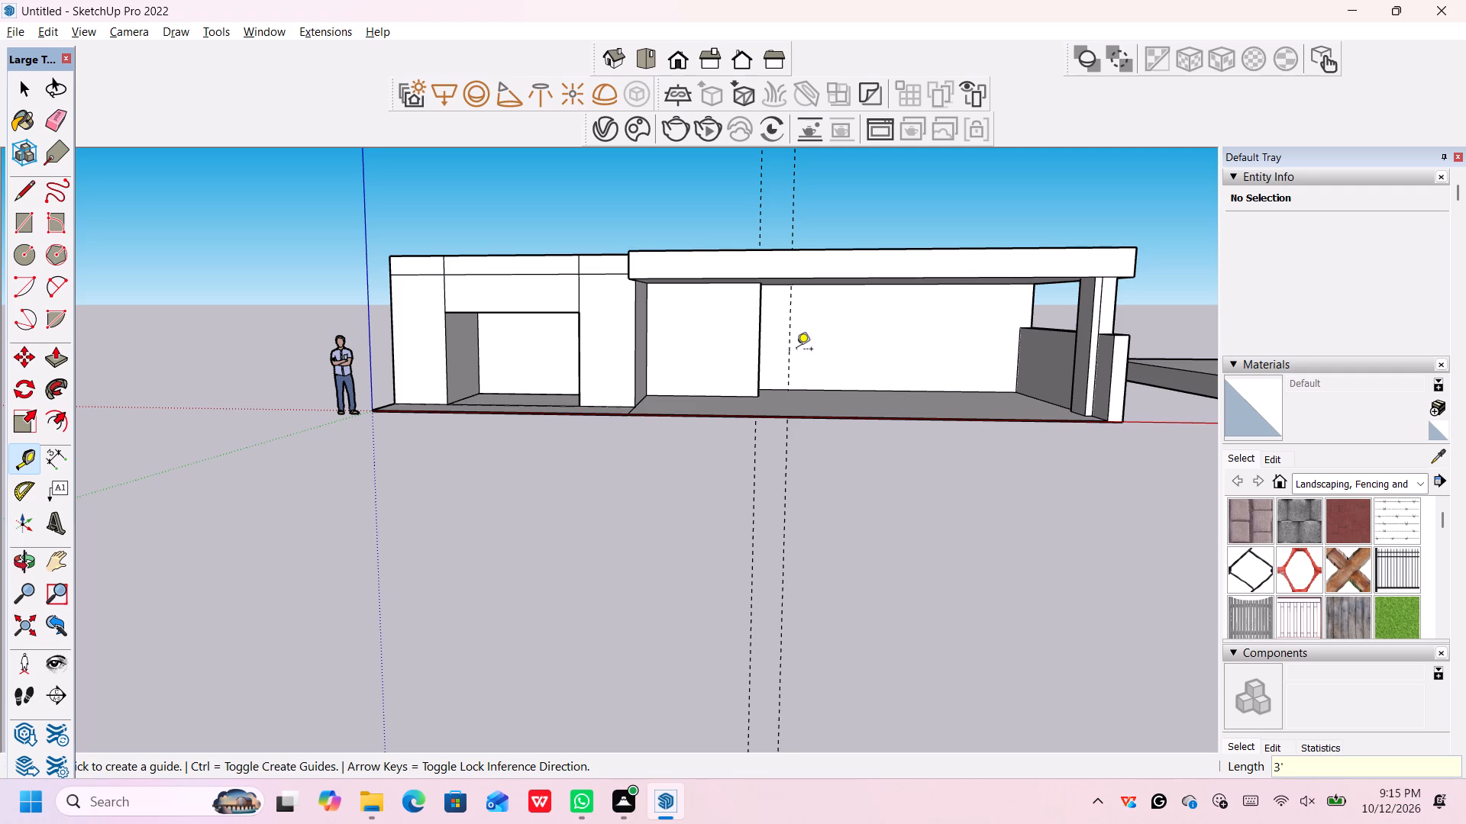
{"action": "left_click", "coordinate": [792, 326]}
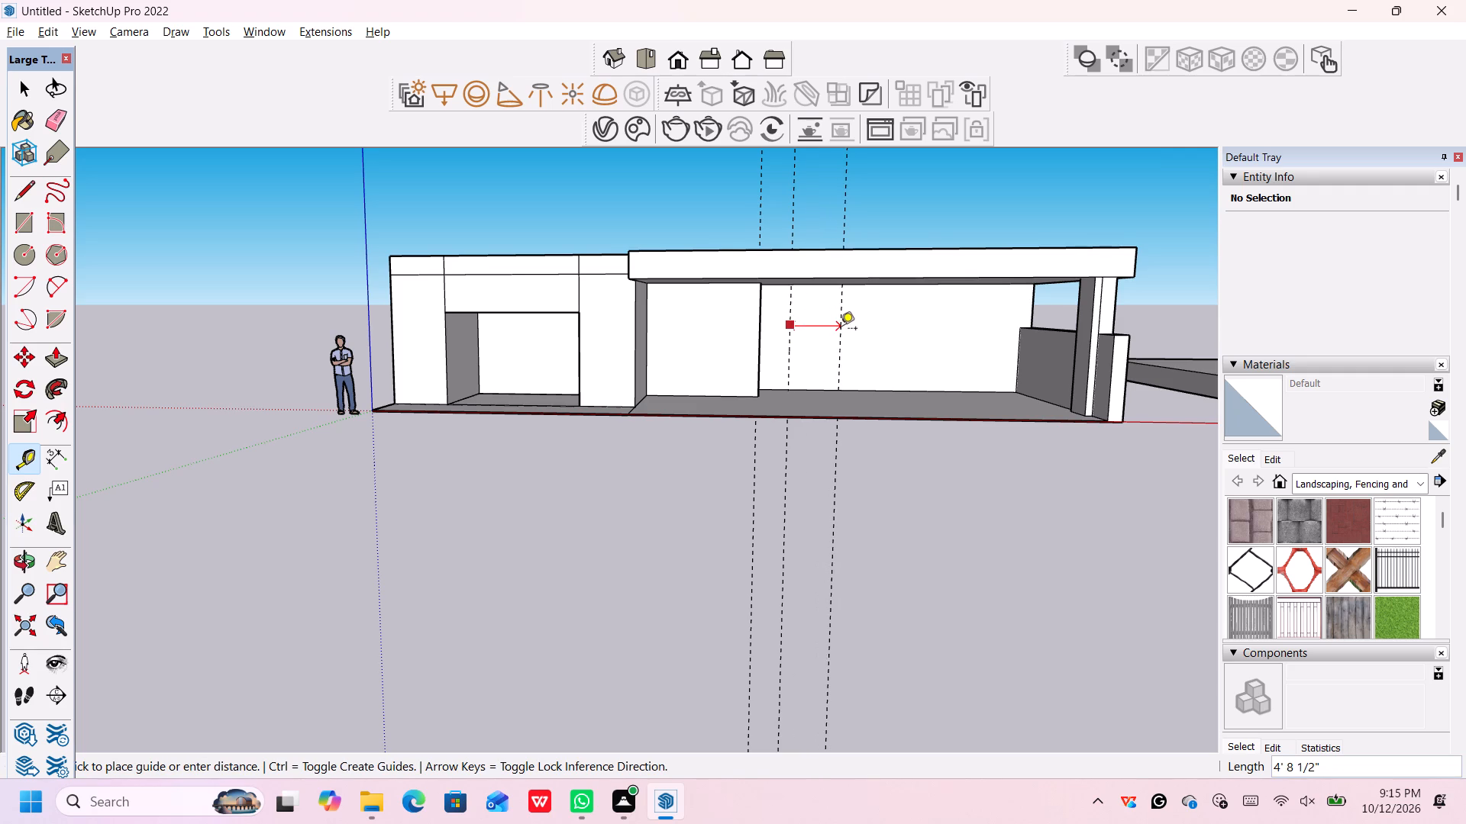
{"action": "type", "text": "4'"}
{"action": "key", "text": "Return"}
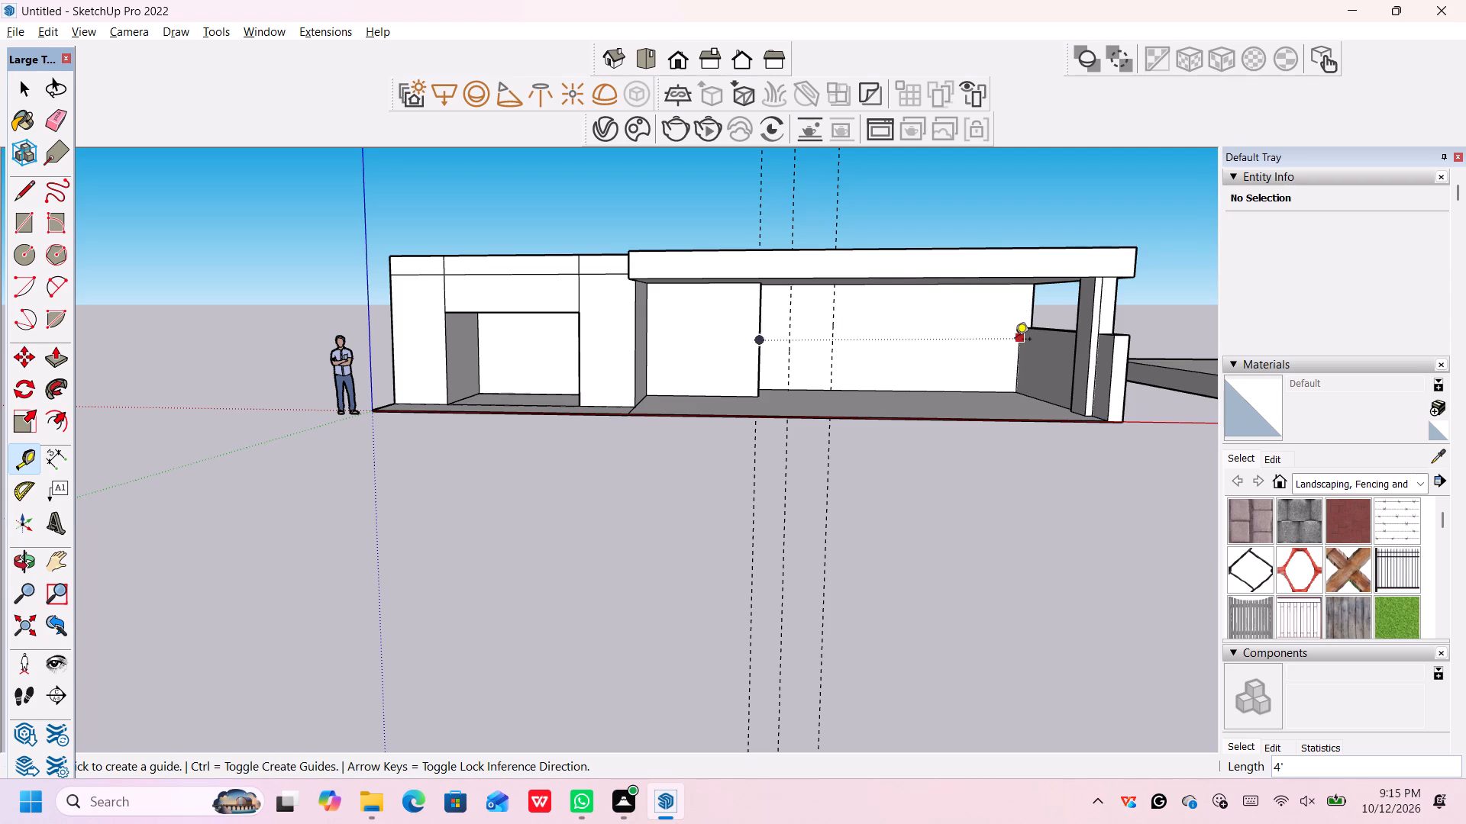
Place a vertical guide line on the rear wall, 9' beyond the second guide and away from the projecting section.
{"action": "scroll", "coordinate": [832, 323], "scroll_direction": "up", "scroll_amount": 1}
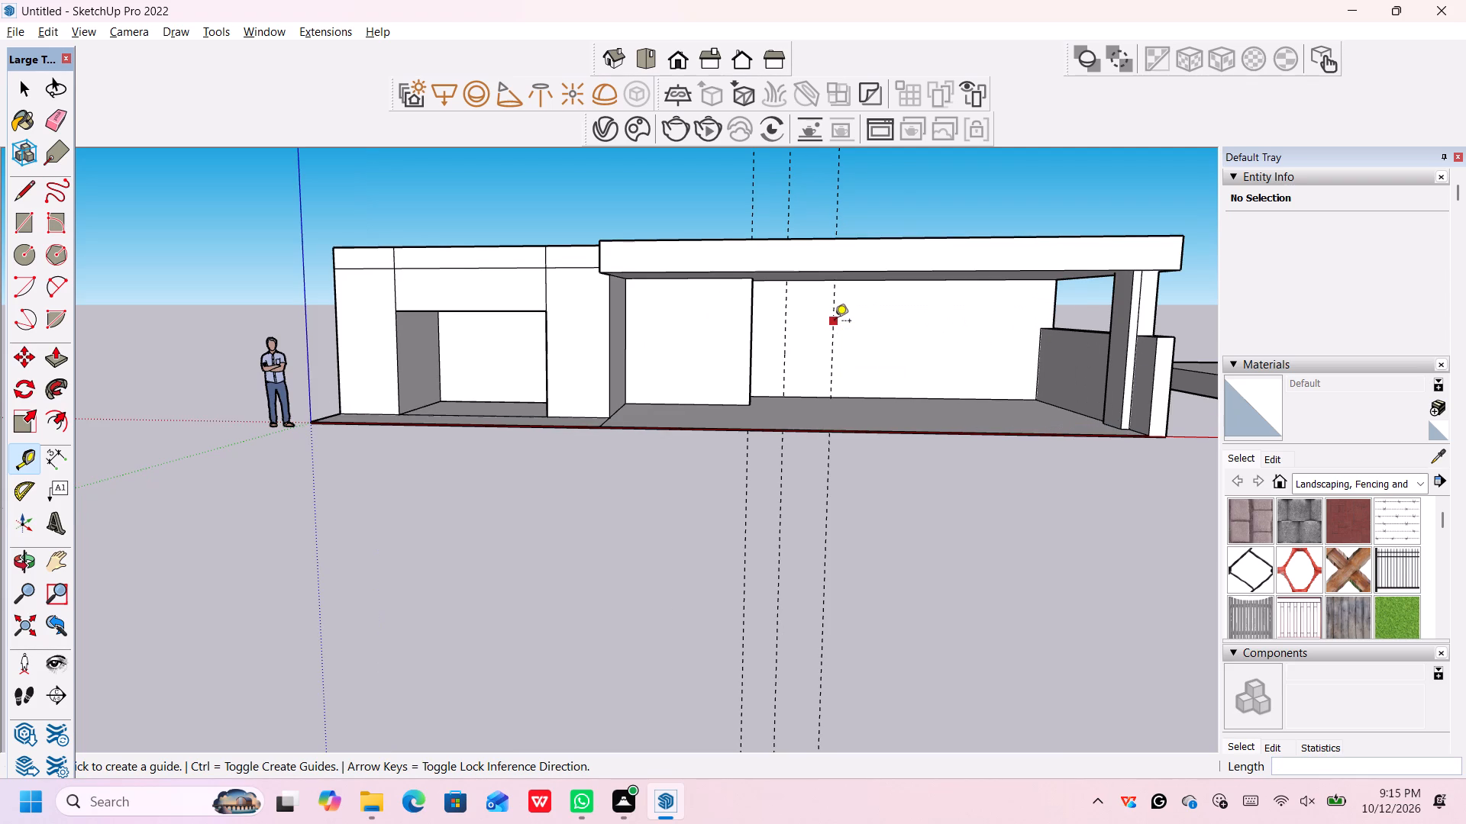
{"action": "scroll", "coordinate": [835, 322], "scroll_direction": "up", "scroll_amount": 1}
{"action": "scroll", "coordinate": [835, 322], "scroll_direction": "down", "scroll_amount": 1}
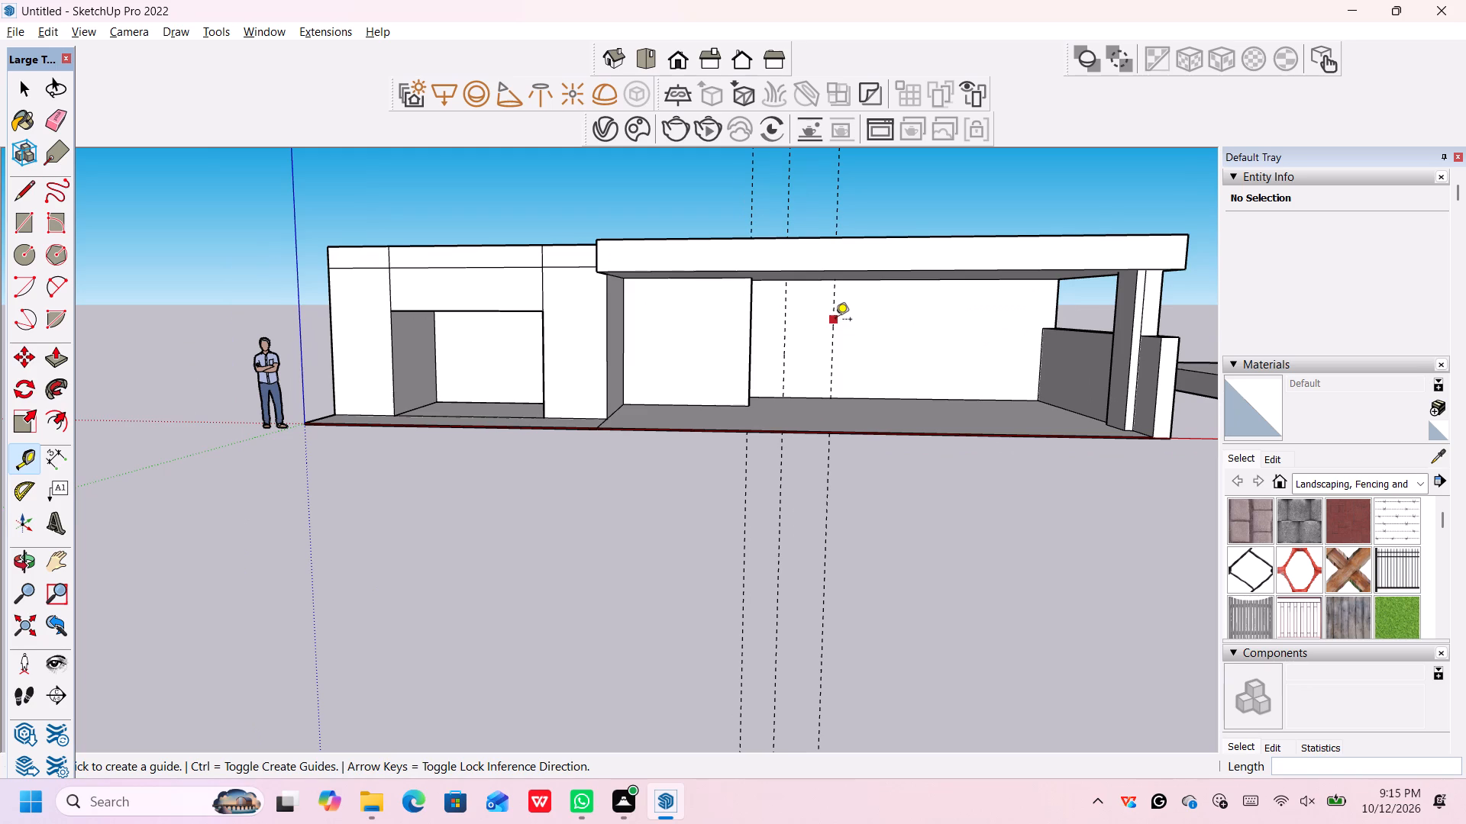
{"action": "left_click", "coordinate": [835, 320]}
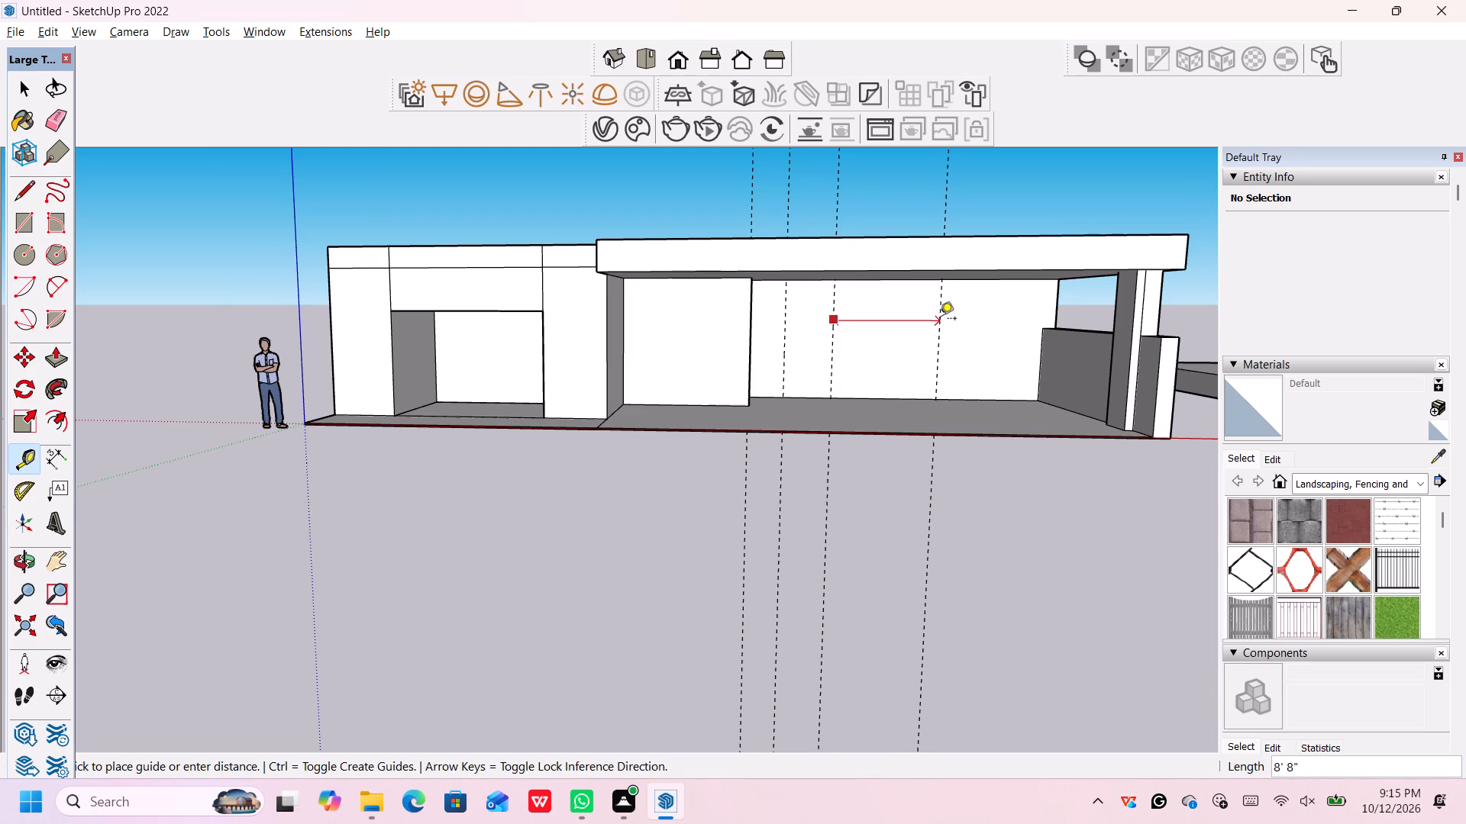
{"action": "type", "text": "9'"}
{"action": "key", "text": "Return"}
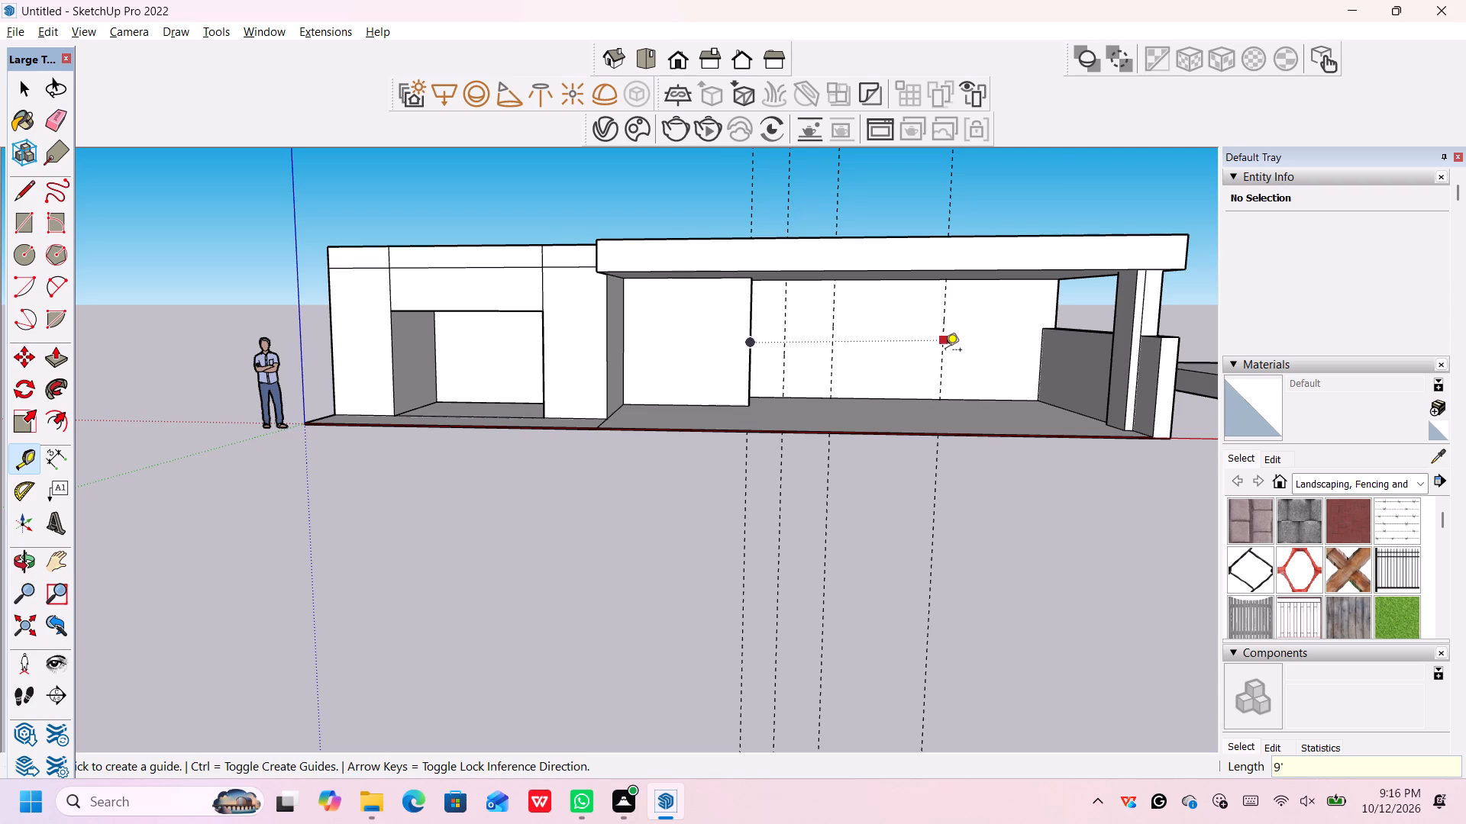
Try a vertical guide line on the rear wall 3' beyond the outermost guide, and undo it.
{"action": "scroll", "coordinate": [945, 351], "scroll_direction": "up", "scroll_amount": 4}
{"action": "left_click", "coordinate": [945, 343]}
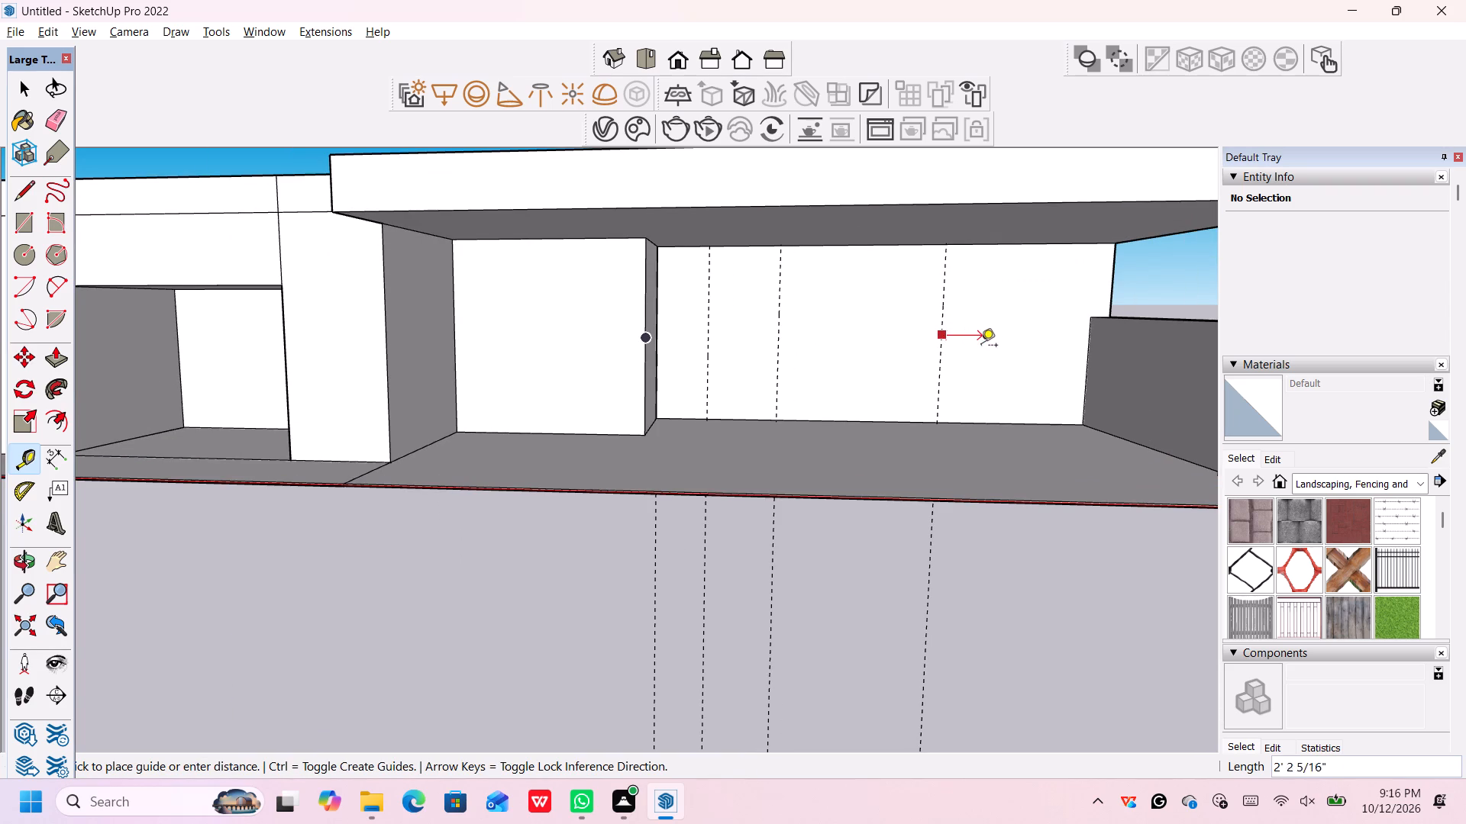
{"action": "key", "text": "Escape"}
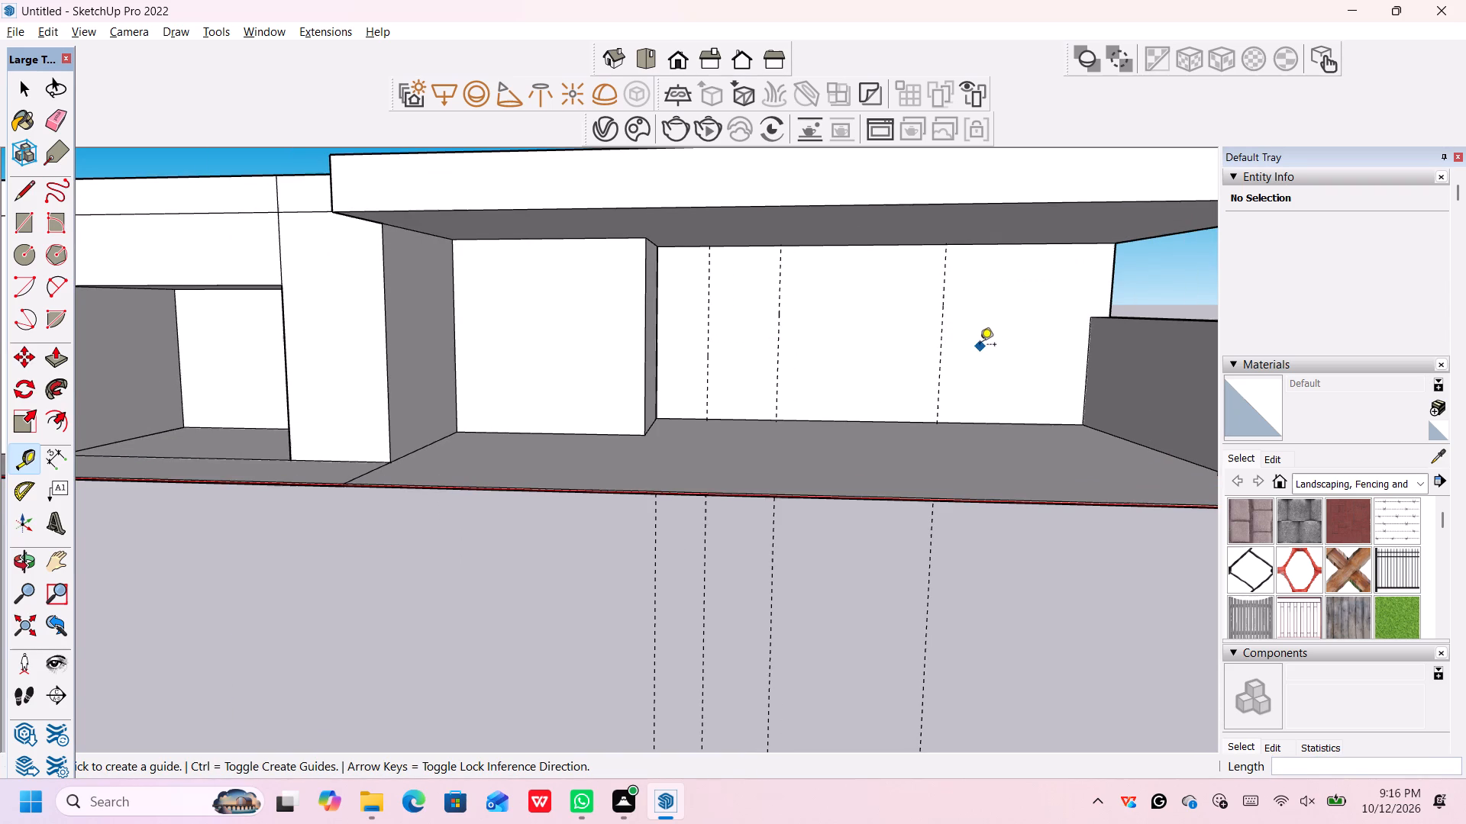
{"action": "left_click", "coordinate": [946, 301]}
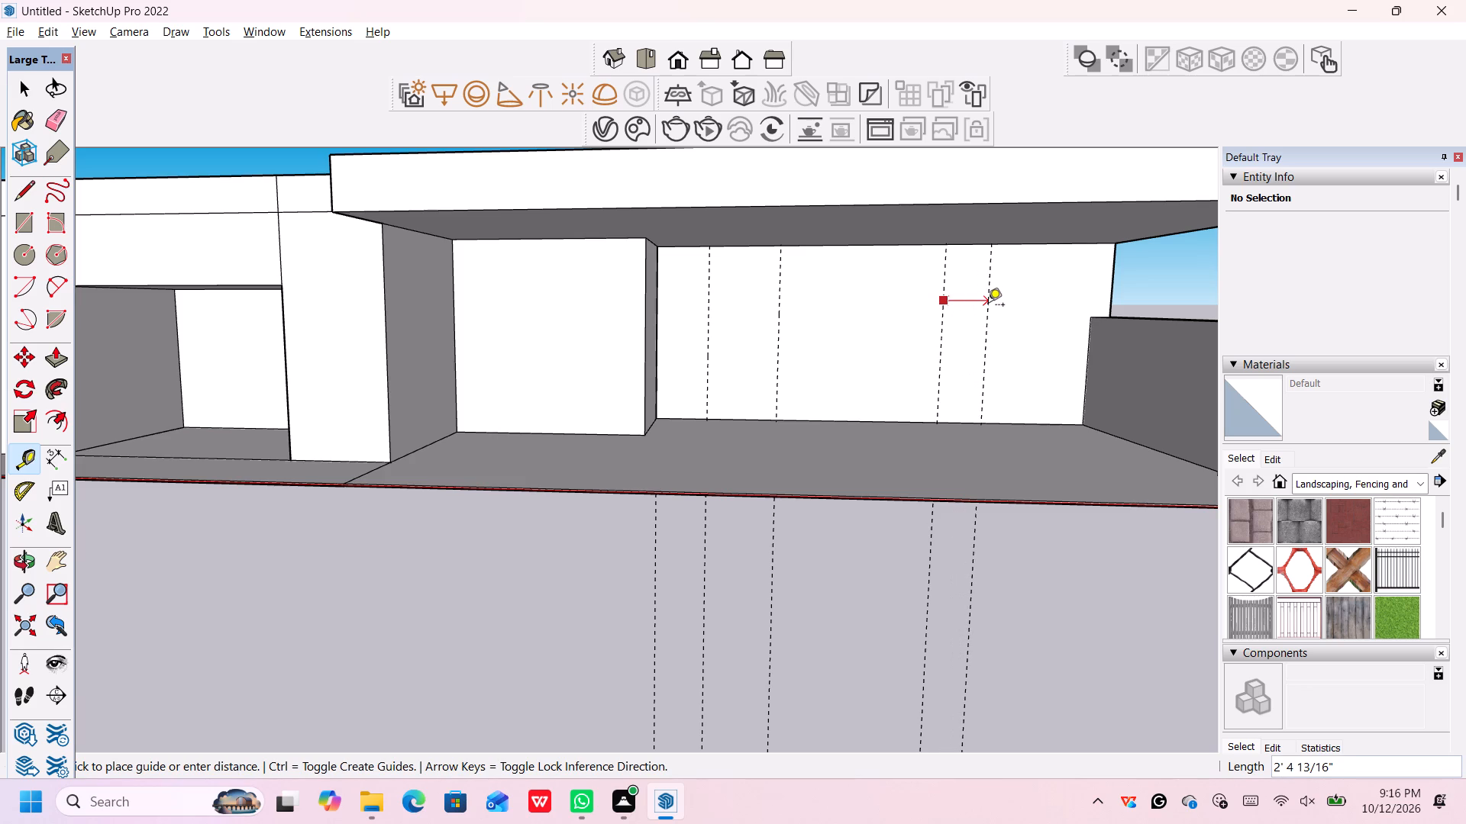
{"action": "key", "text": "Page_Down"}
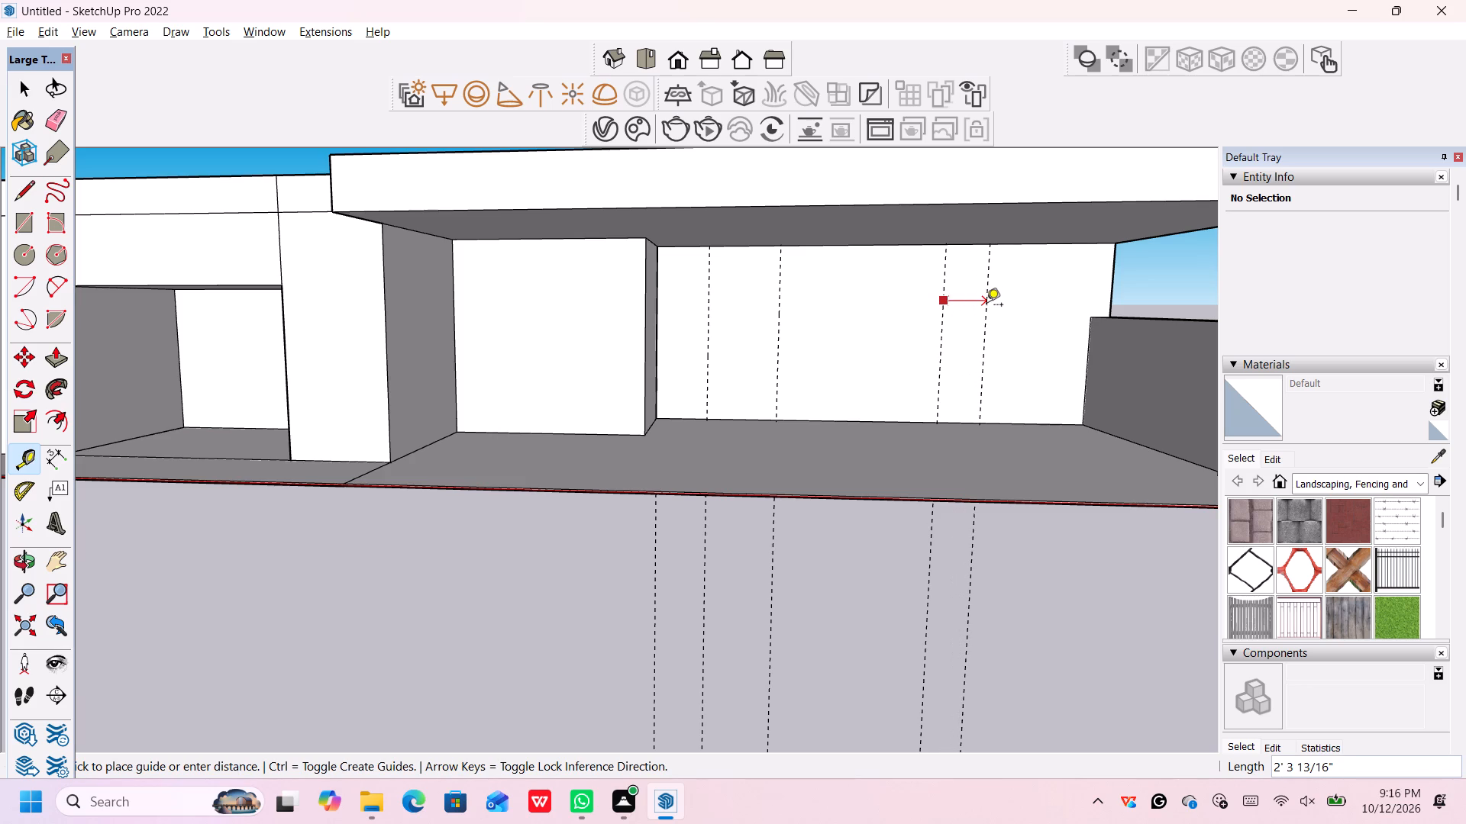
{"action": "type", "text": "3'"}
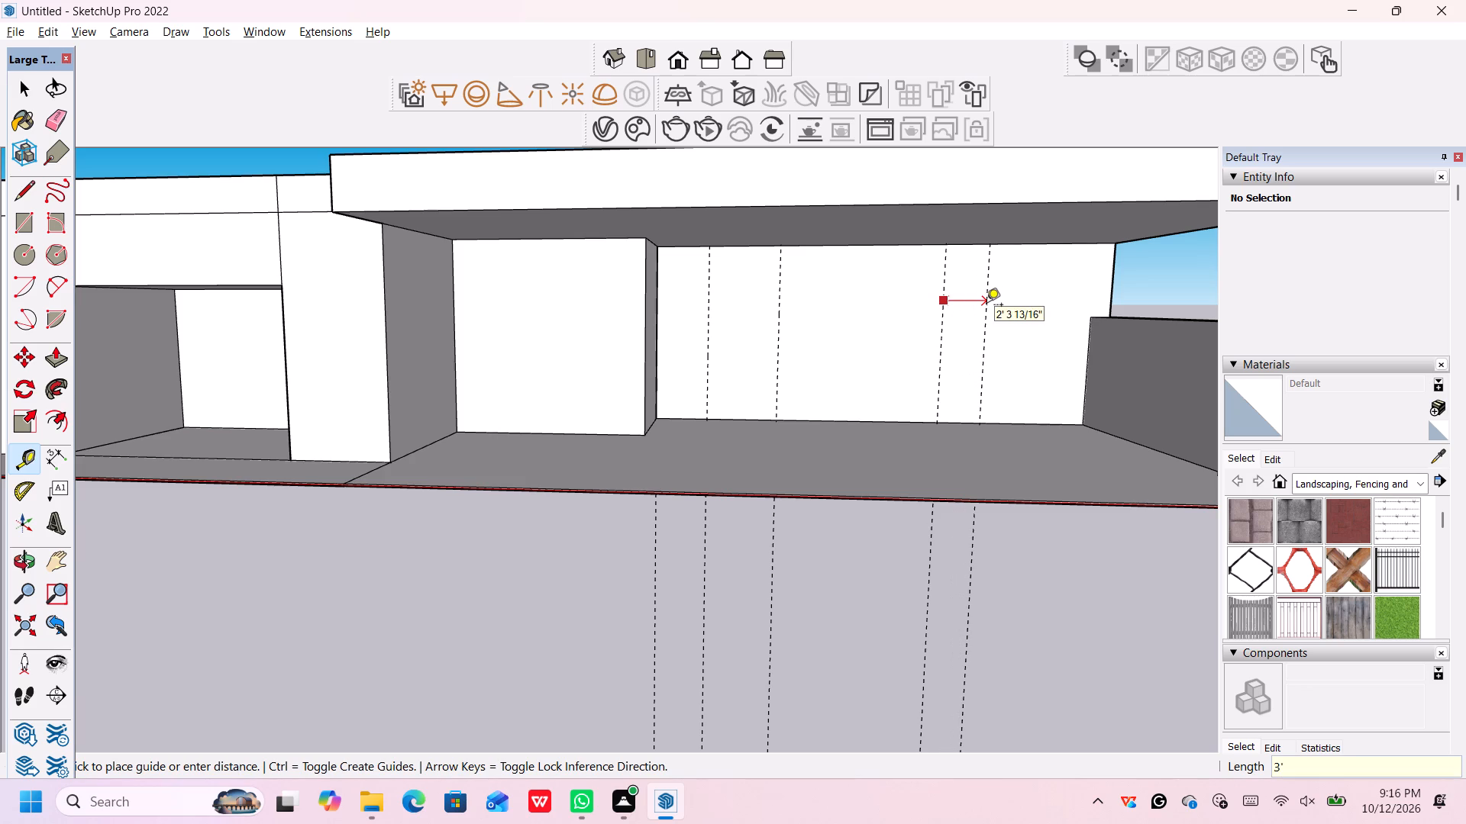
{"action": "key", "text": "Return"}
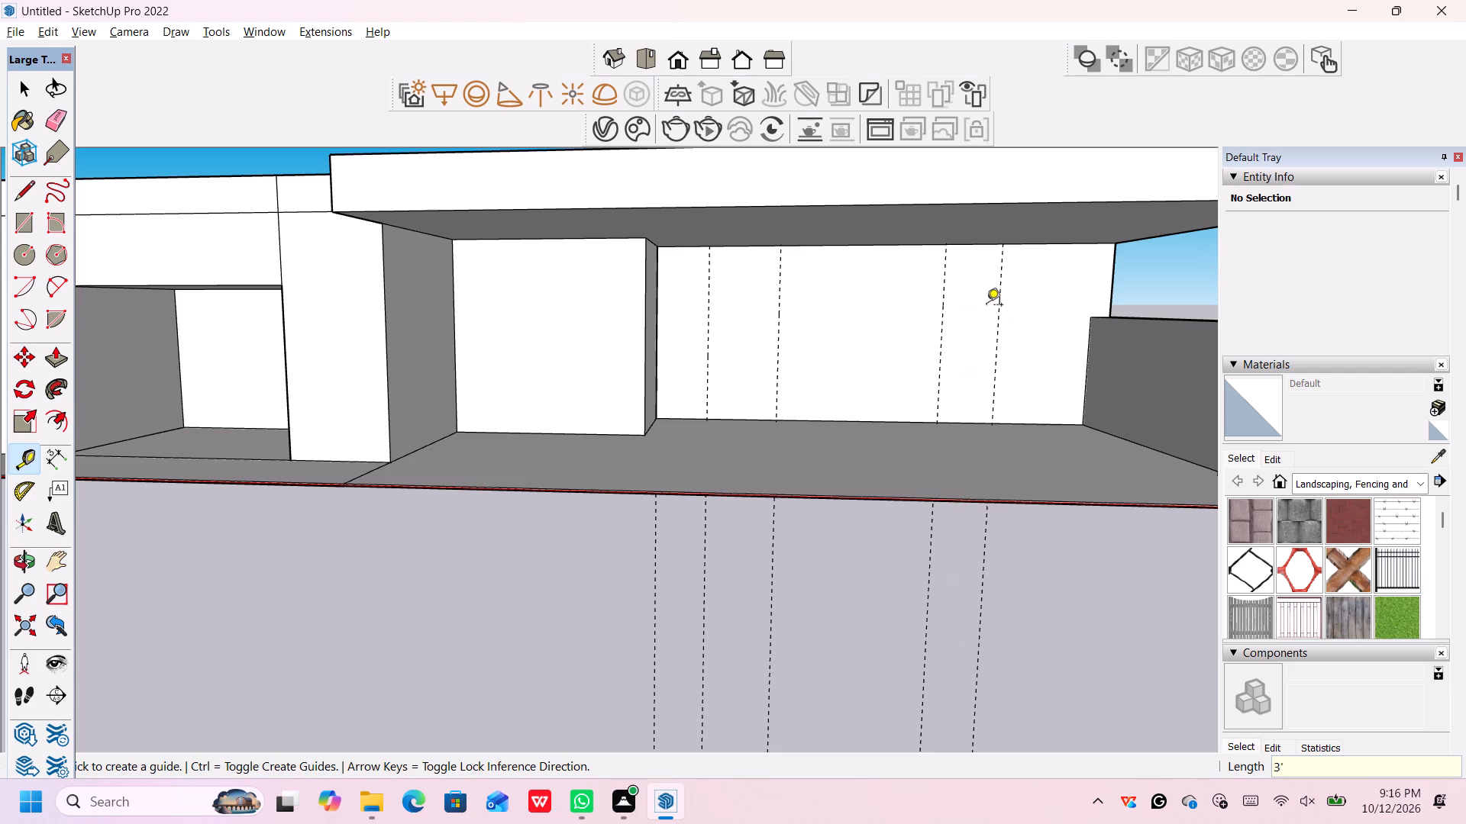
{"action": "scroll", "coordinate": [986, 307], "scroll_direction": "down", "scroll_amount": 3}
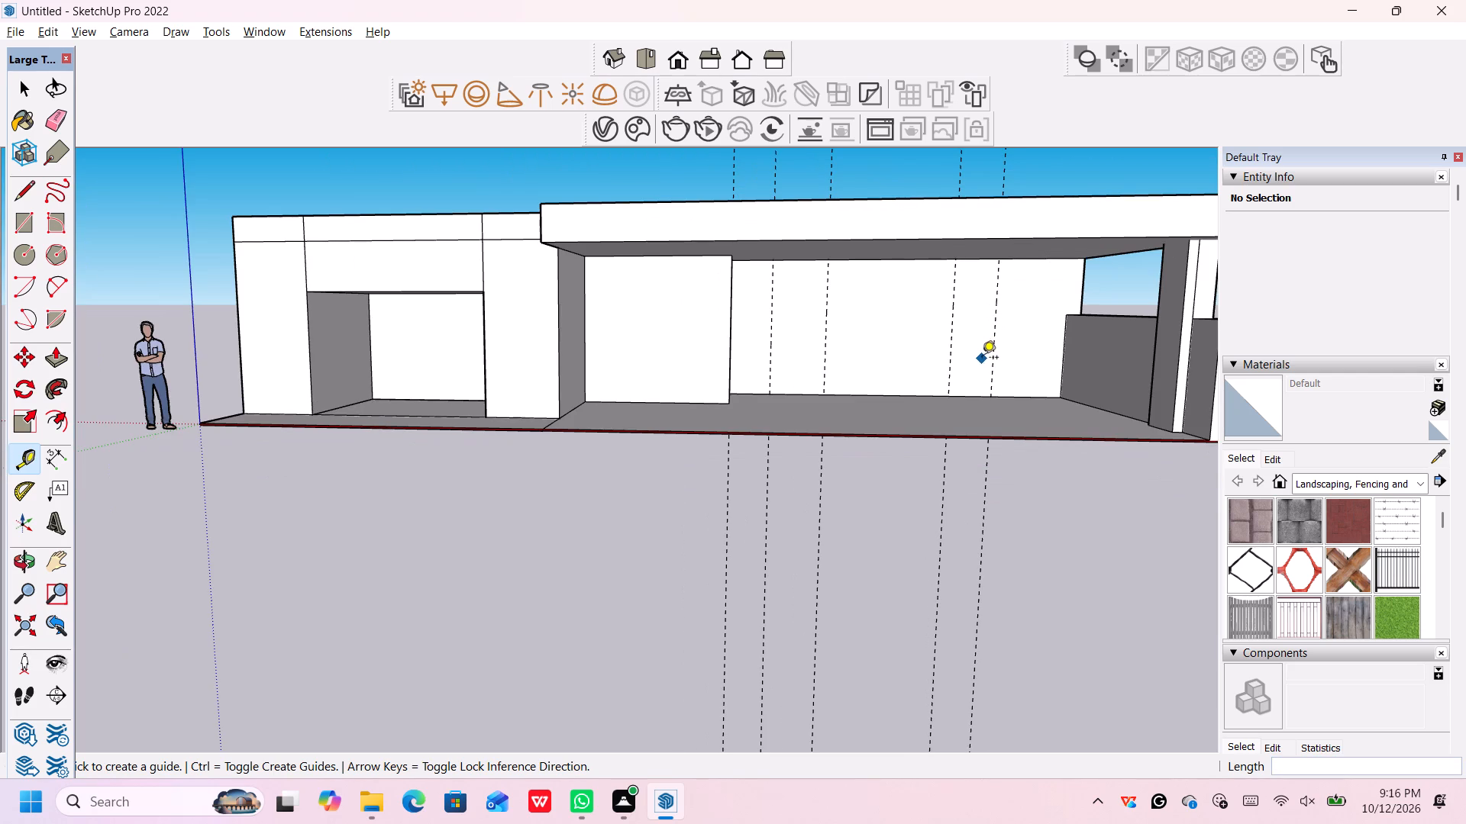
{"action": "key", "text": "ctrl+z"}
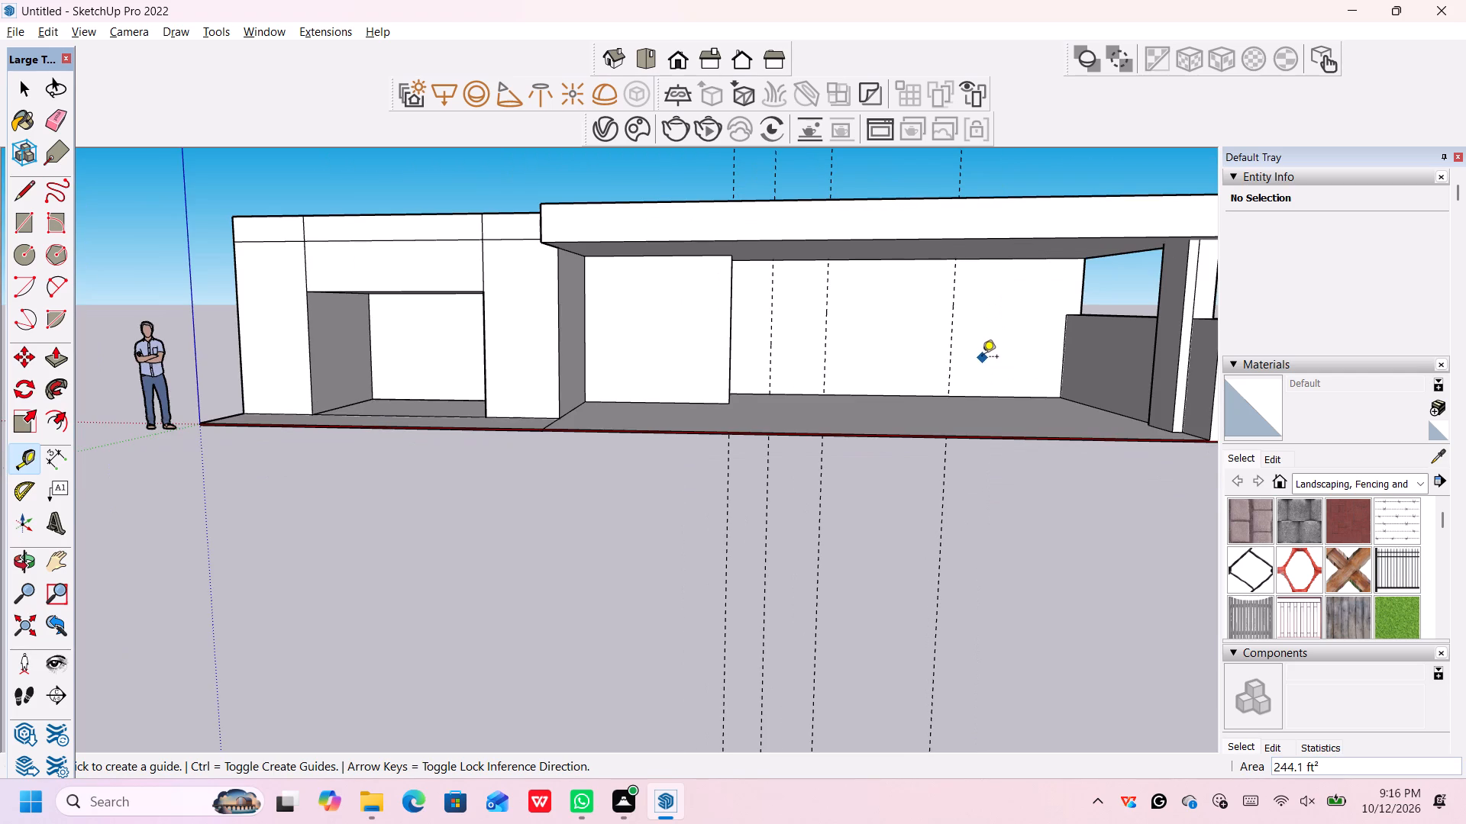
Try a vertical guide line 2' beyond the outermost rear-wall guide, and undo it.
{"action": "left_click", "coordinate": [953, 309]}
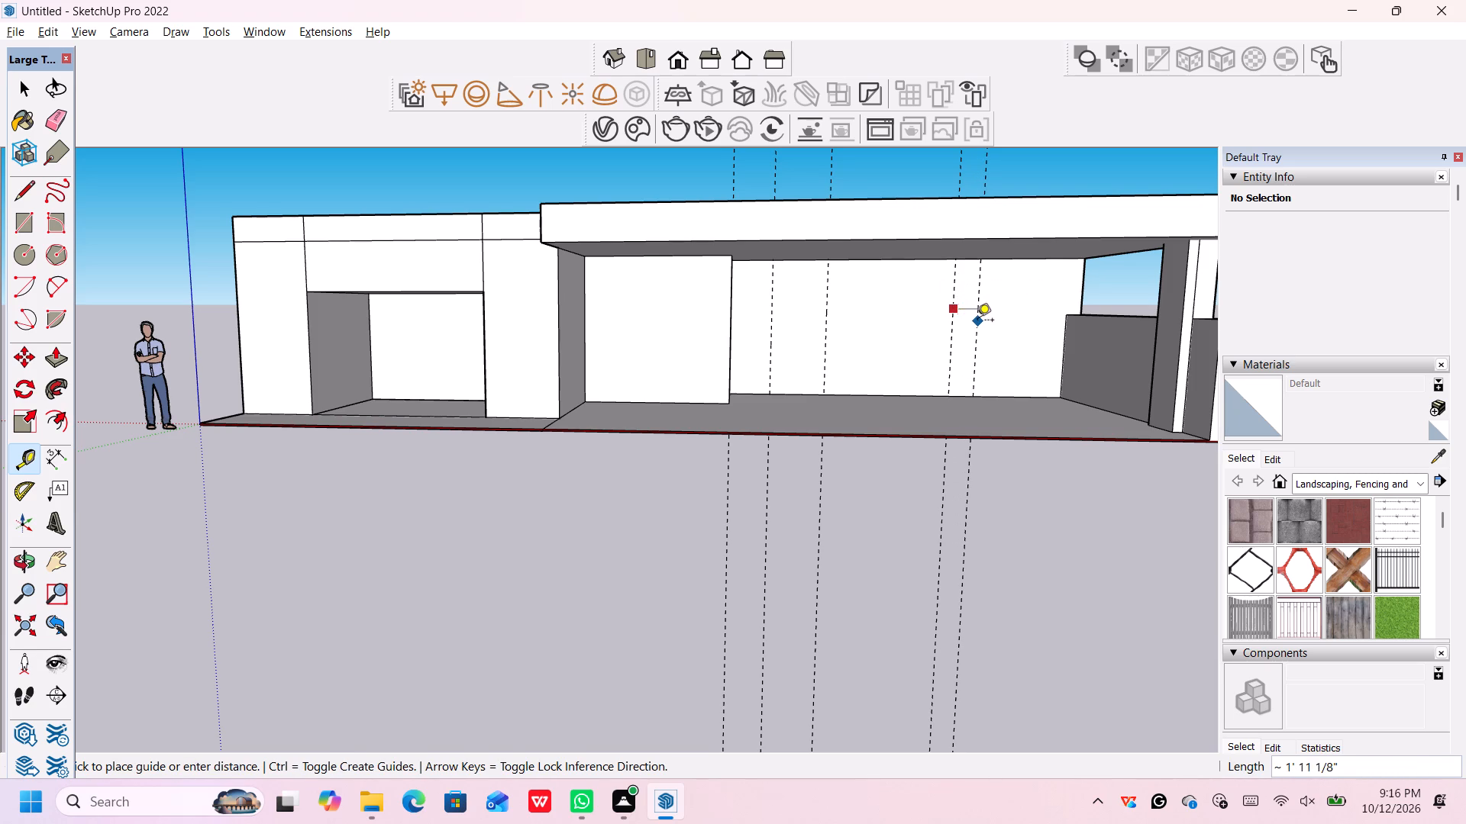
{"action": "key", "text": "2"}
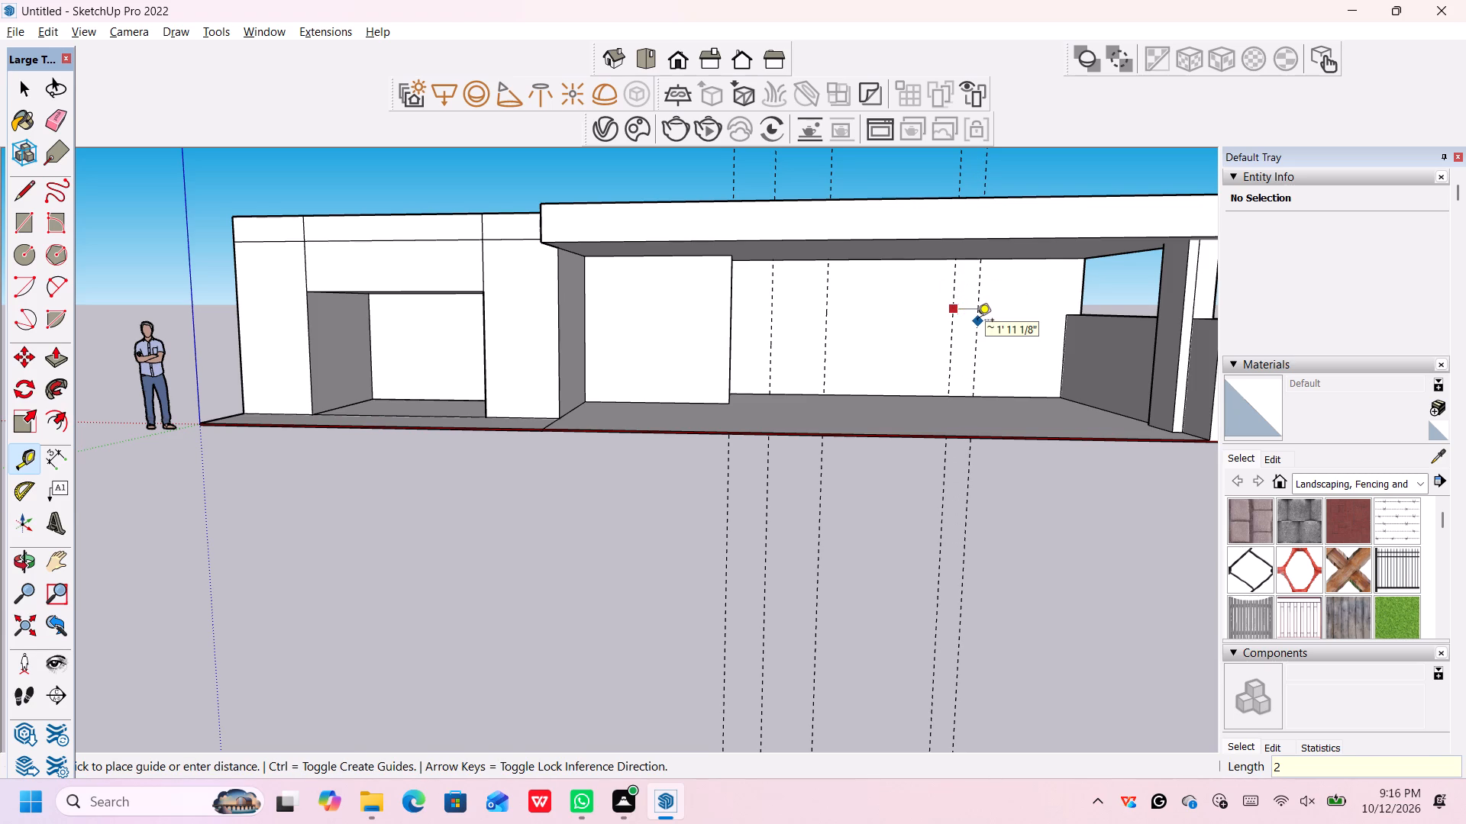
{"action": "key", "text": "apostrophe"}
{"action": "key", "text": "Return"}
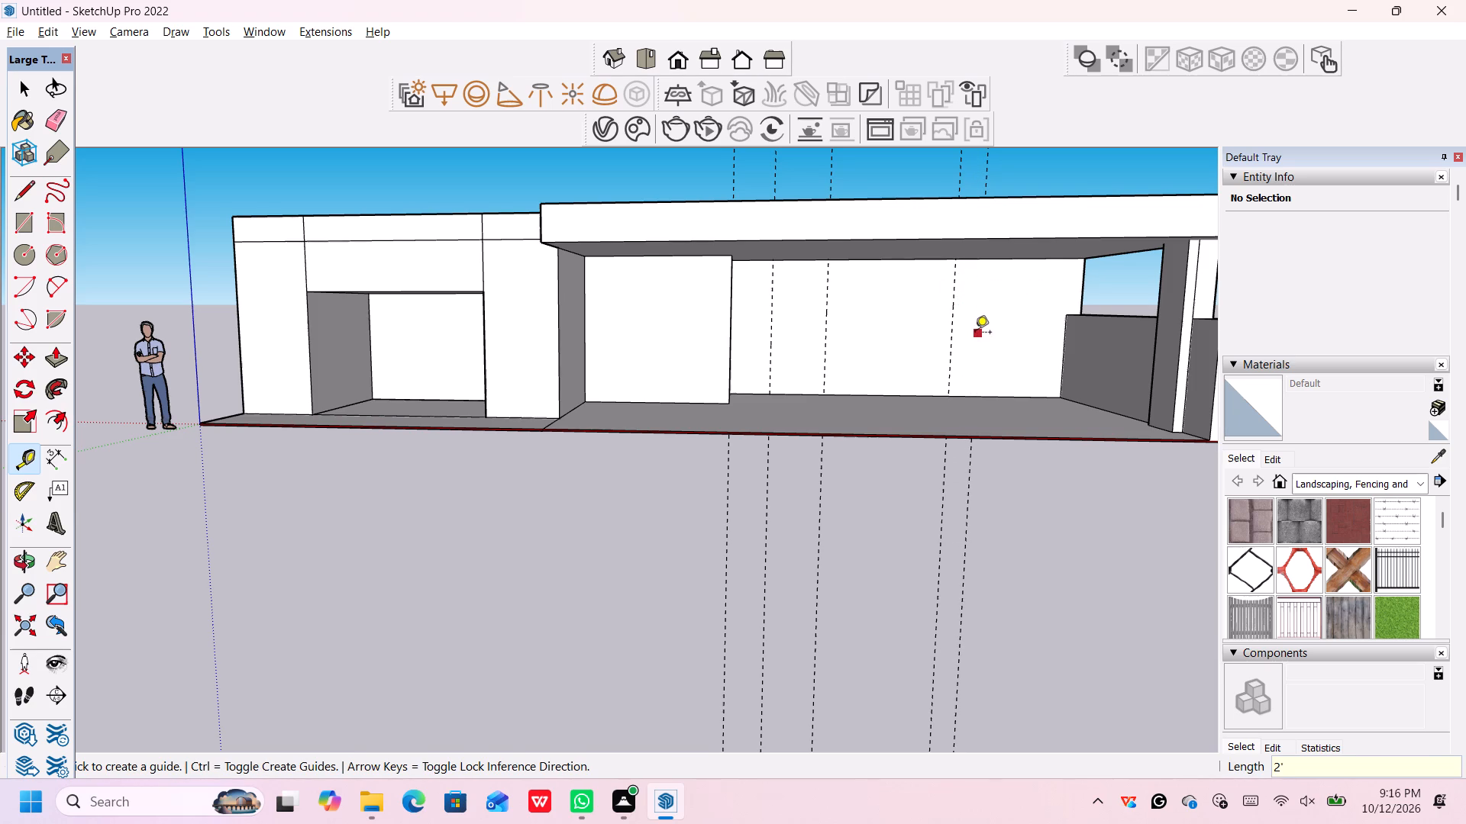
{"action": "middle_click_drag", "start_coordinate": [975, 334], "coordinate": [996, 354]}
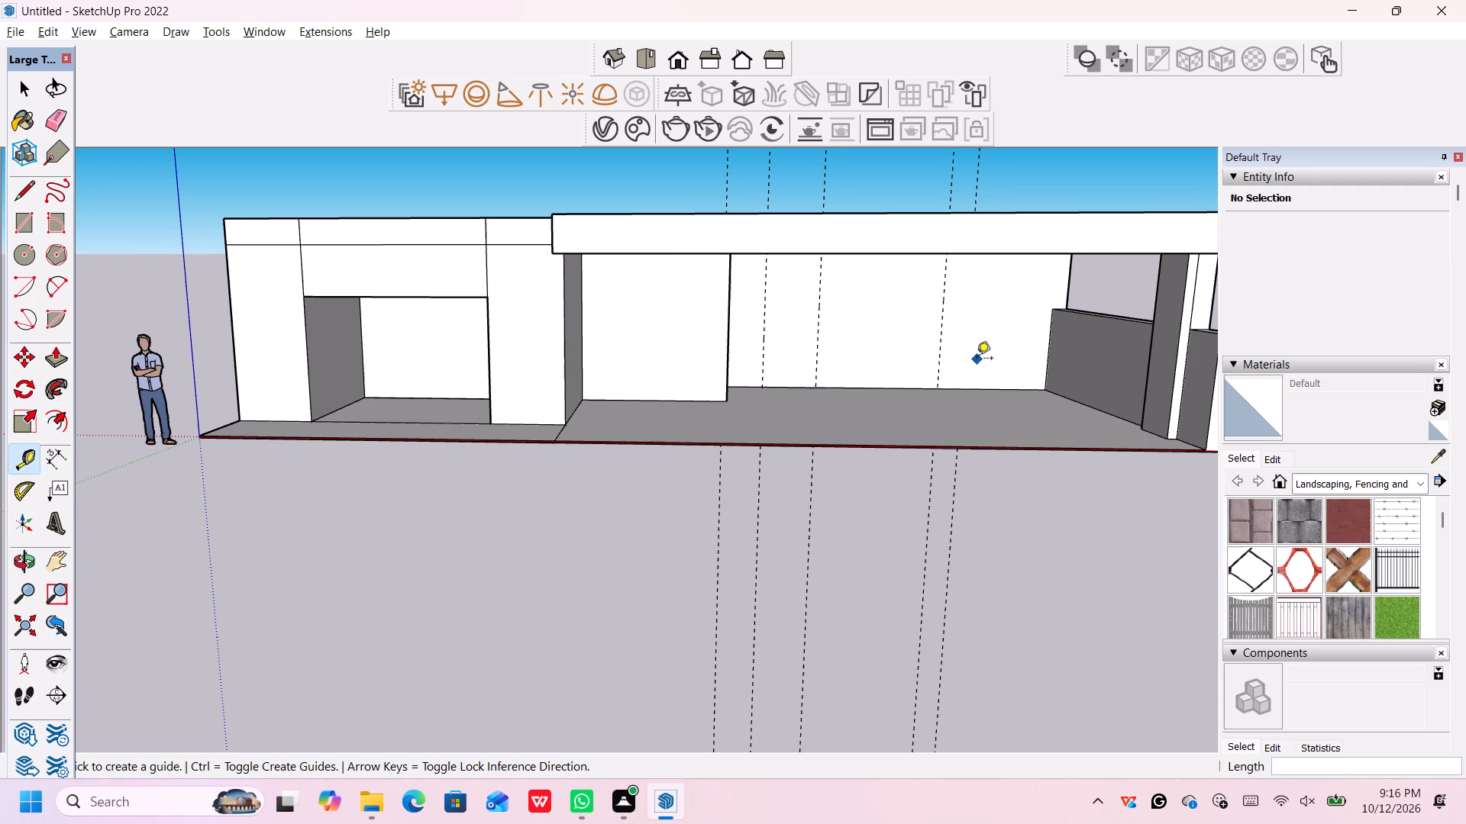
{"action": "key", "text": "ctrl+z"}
Place a vertical guide line on the face of the rear wall, 2' beyond the outermost guide.
{"action": "scroll", "coordinate": [974, 359], "scroll_direction": "up", "scroll_amount": 2}
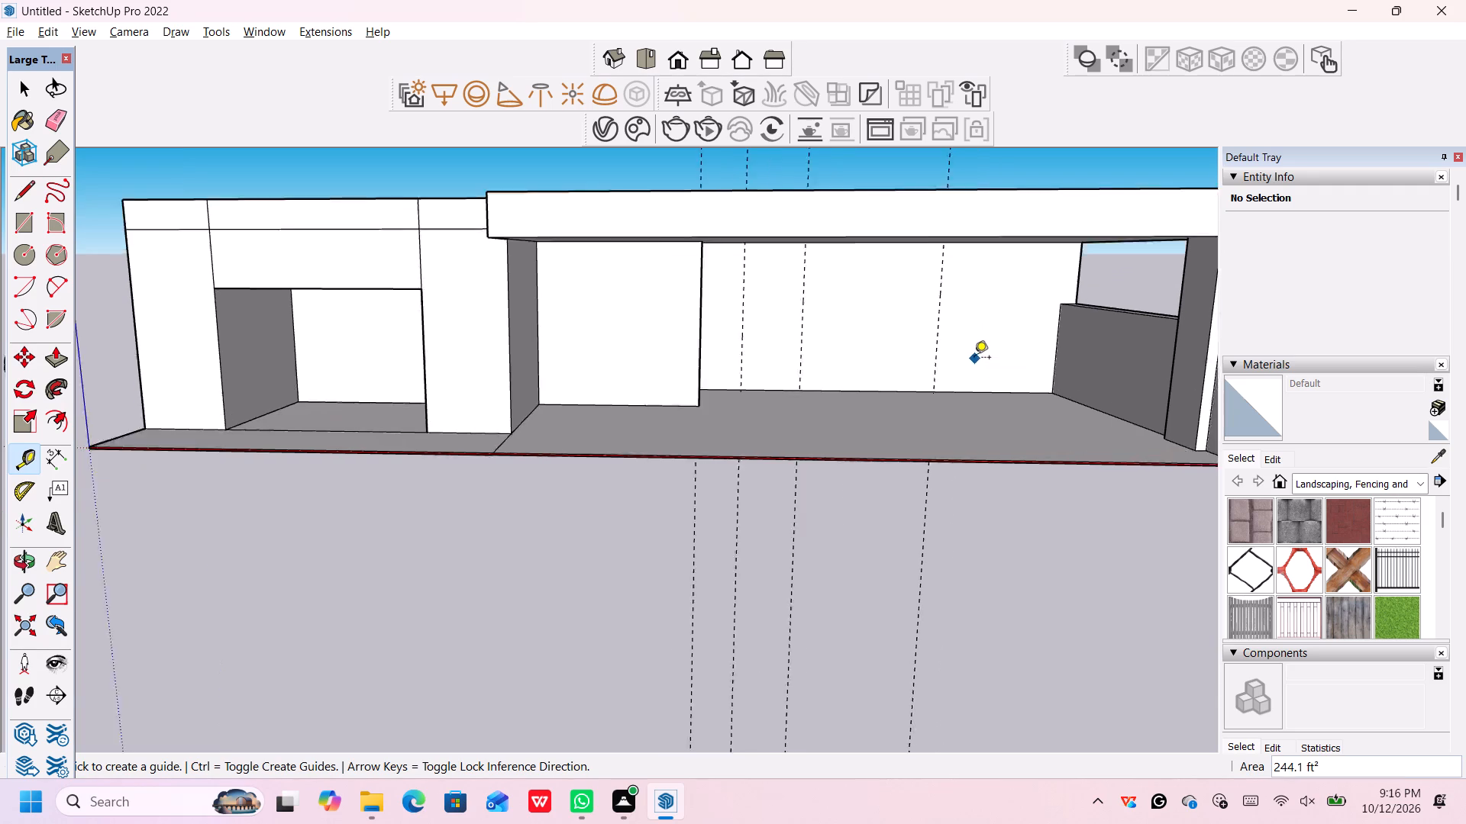
{"action": "scroll", "coordinate": [974, 359], "scroll_direction": "up", "scroll_amount": 5}
{"action": "scroll", "coordinate": [938, 297], "scroll_direction": "up", "scroll_amount": 4}
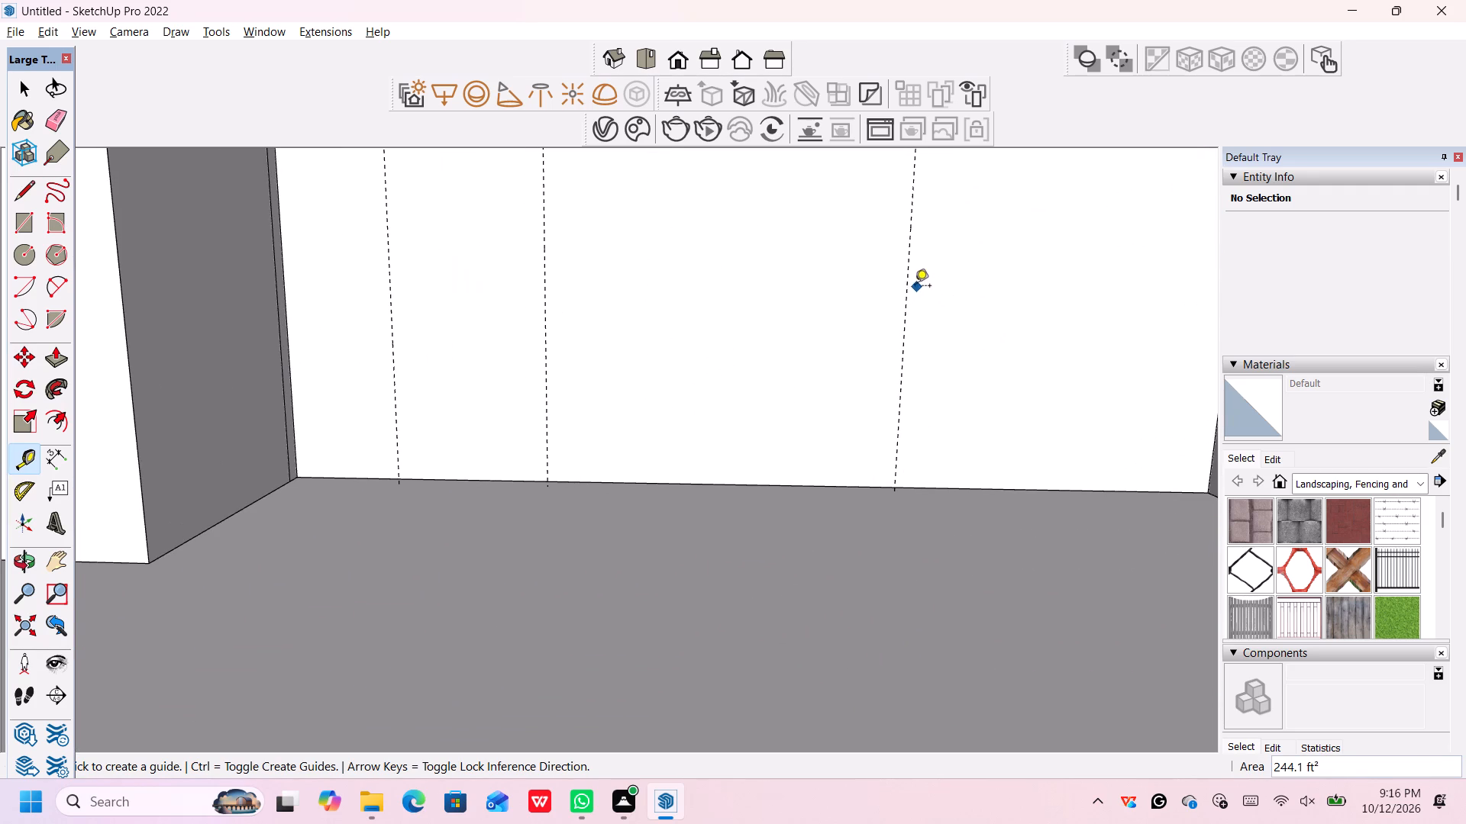
{"action": "left_click", "coordinate": [908, 281]}
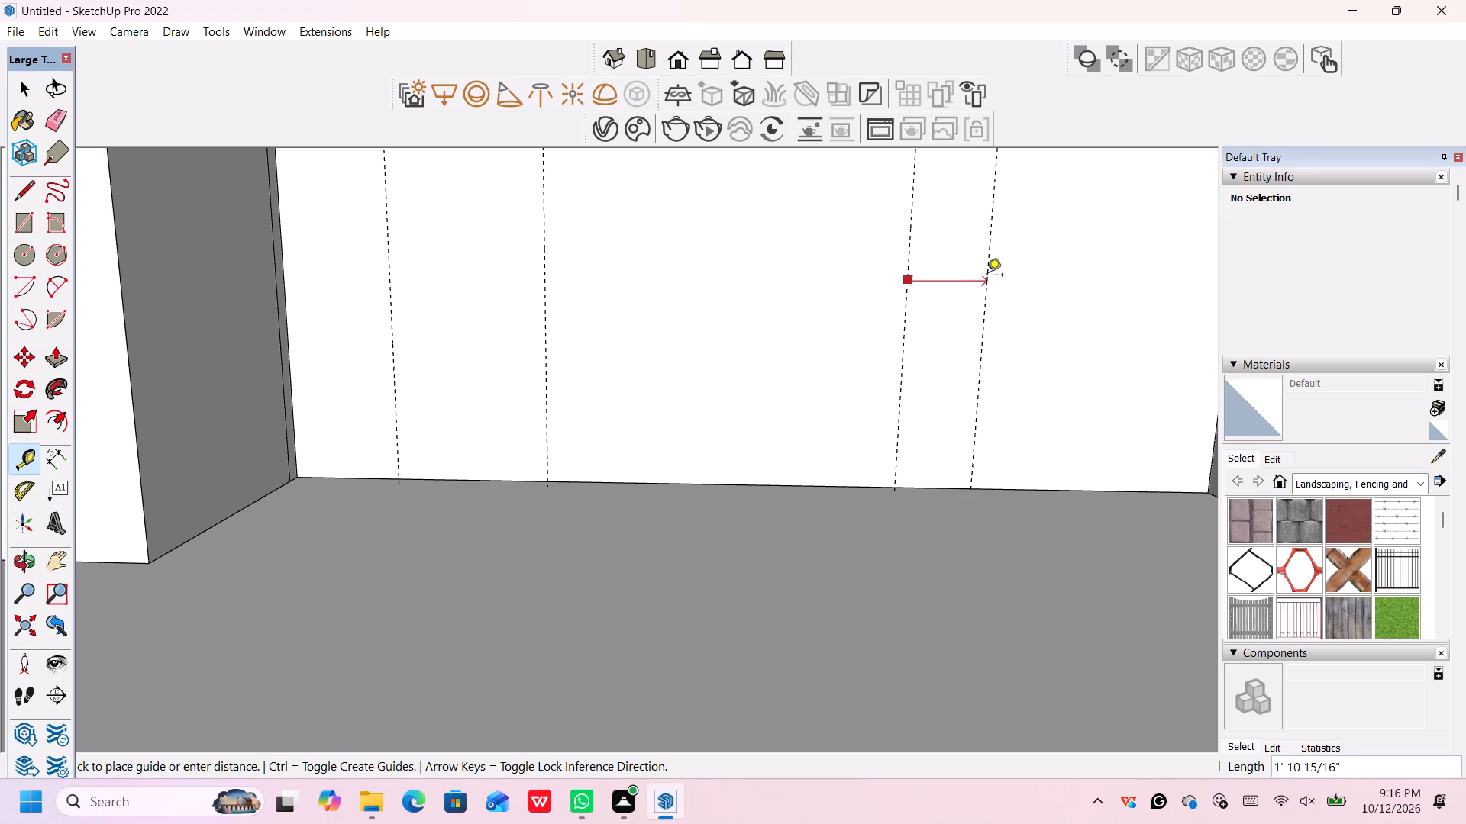
{"action": "key", "text": "2"}
{"action": "key", "text": "apostrophe"}
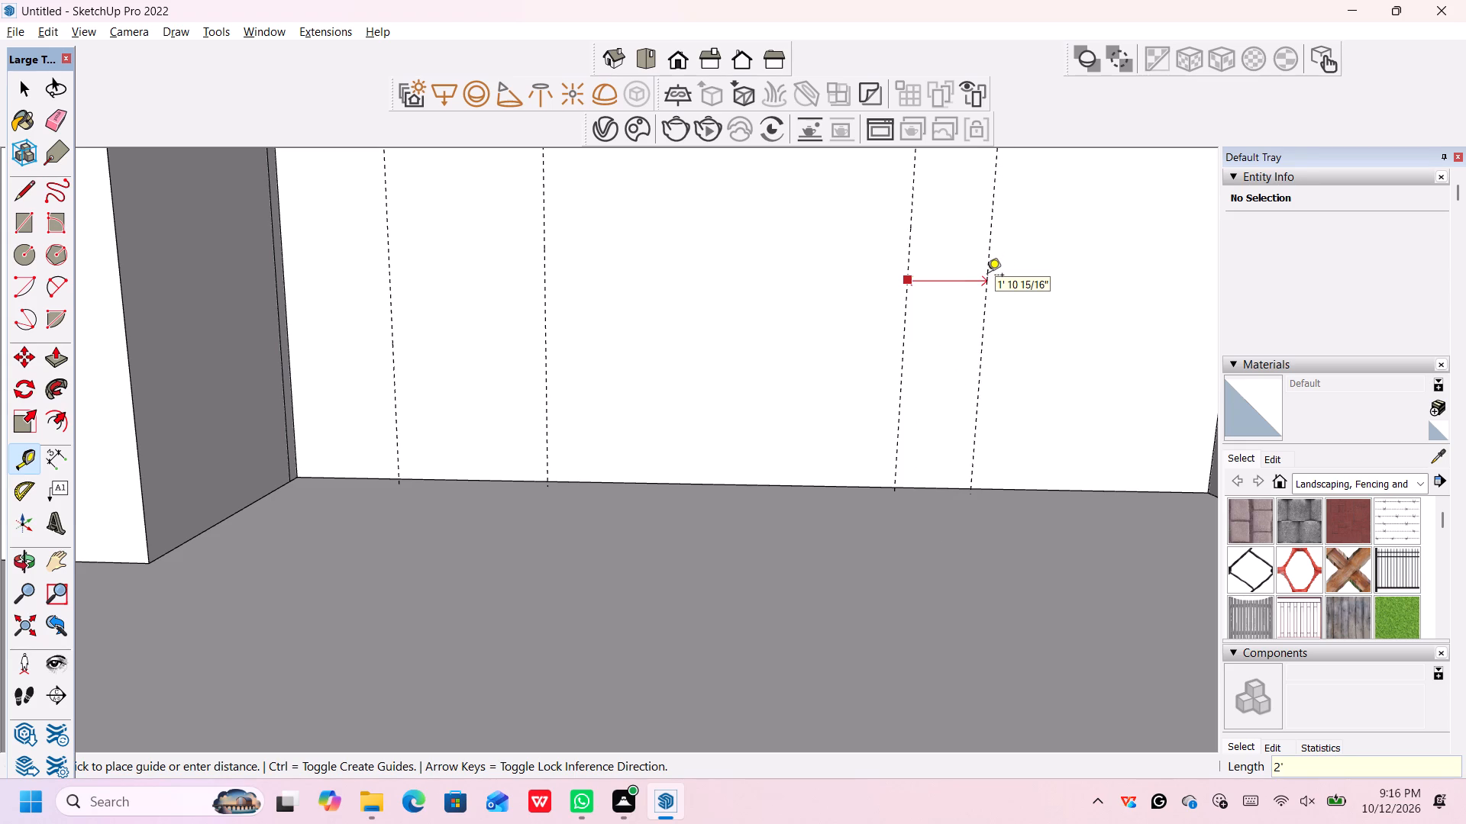
{"action": "key", "text": "Return"}
{"action": "scroll", "coordinate": [987, 276], "scroll_direction": "down", "scroll_amount": 11}
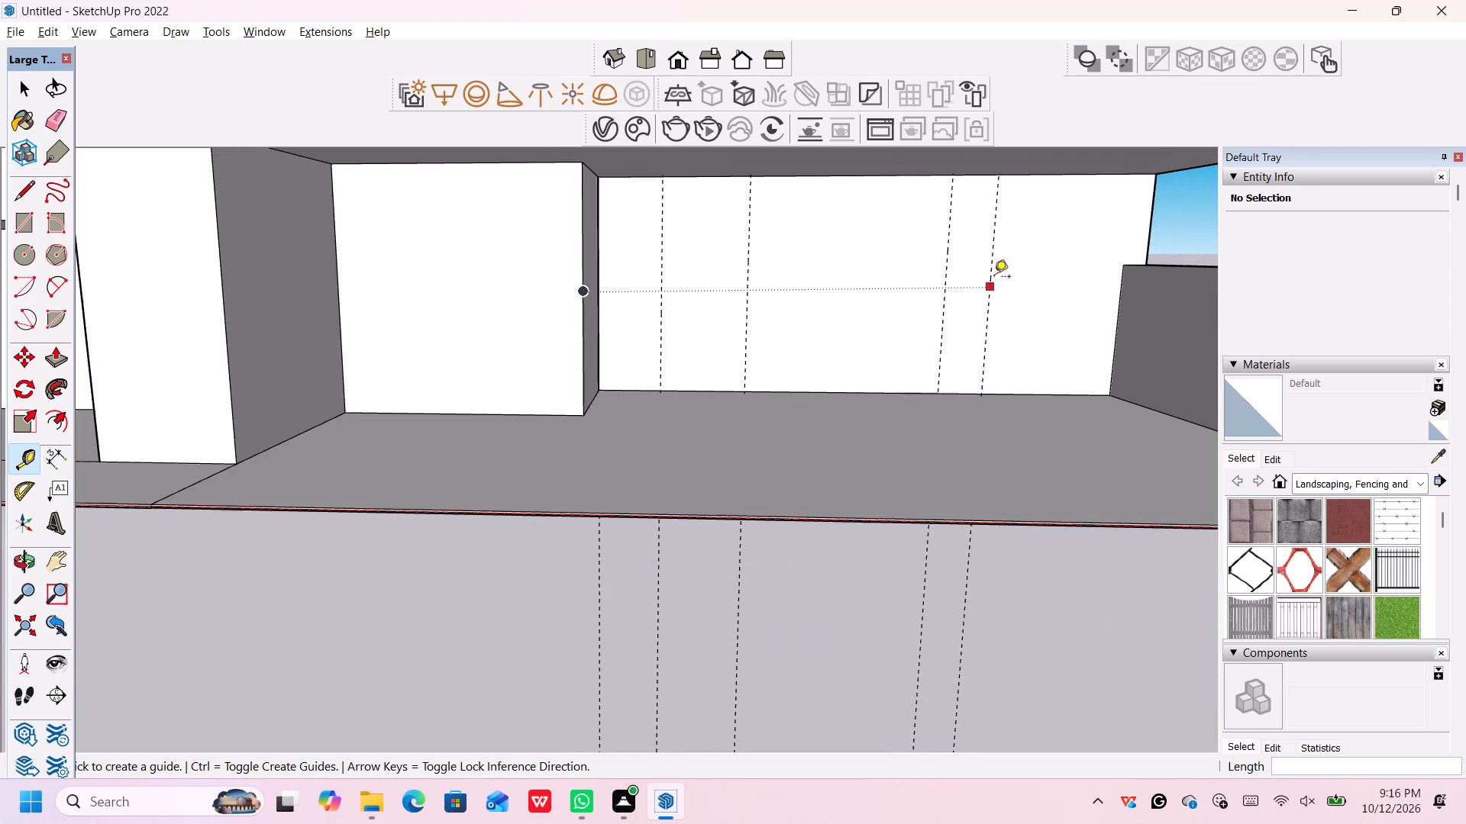
Place a horizontal guide line on the rear wall, 2' below its top edge at the porch ceiling.
{"action": "scroll", "coordinate": [996, 340], "scroll_direction": "up", "scroll_amount": 1}
{"action": "middle_click_drag", "start_coordinate": [996, 337], "coordinate": [909, 436]}
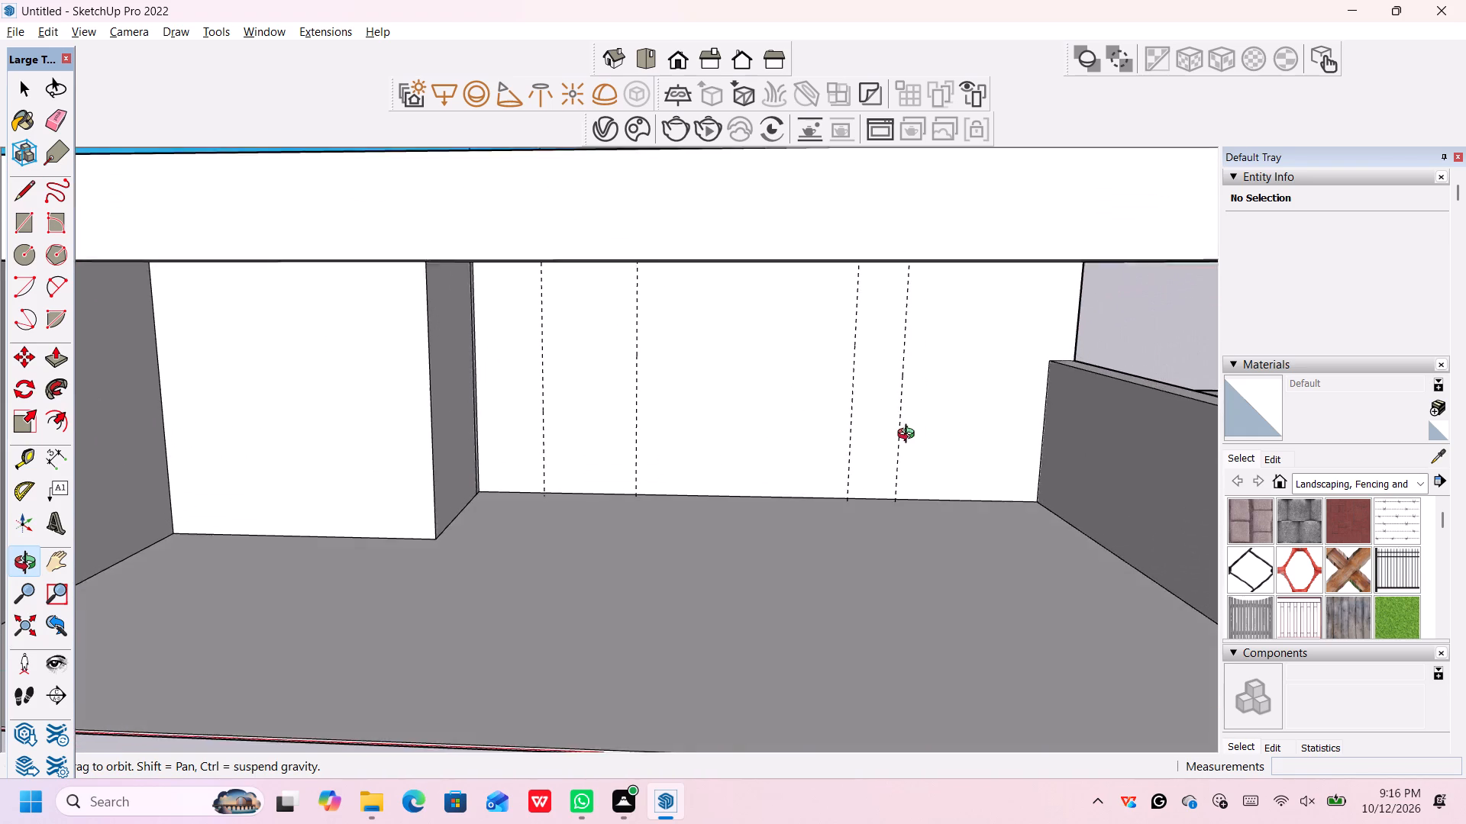
{"action": "middle_click_drag", "start_coordinate": [909, 436], "coordinate": [905, 419]}
{"action": "scroll", "coordinate": [896, 333], "scroll_direction": "up", "scroll_amount": 3}
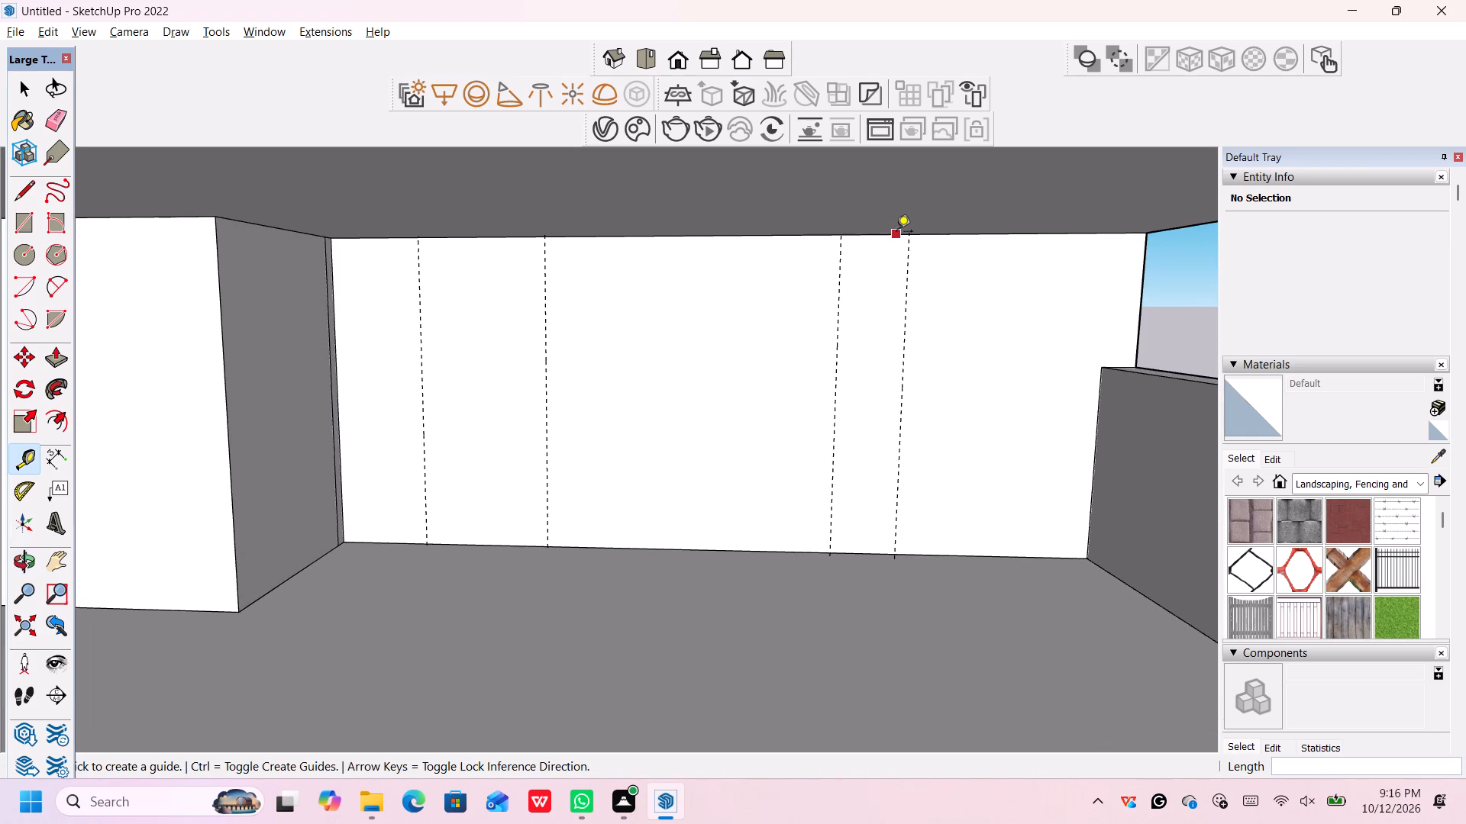
{"action": "left_click", "coordinate": [879, 239]}
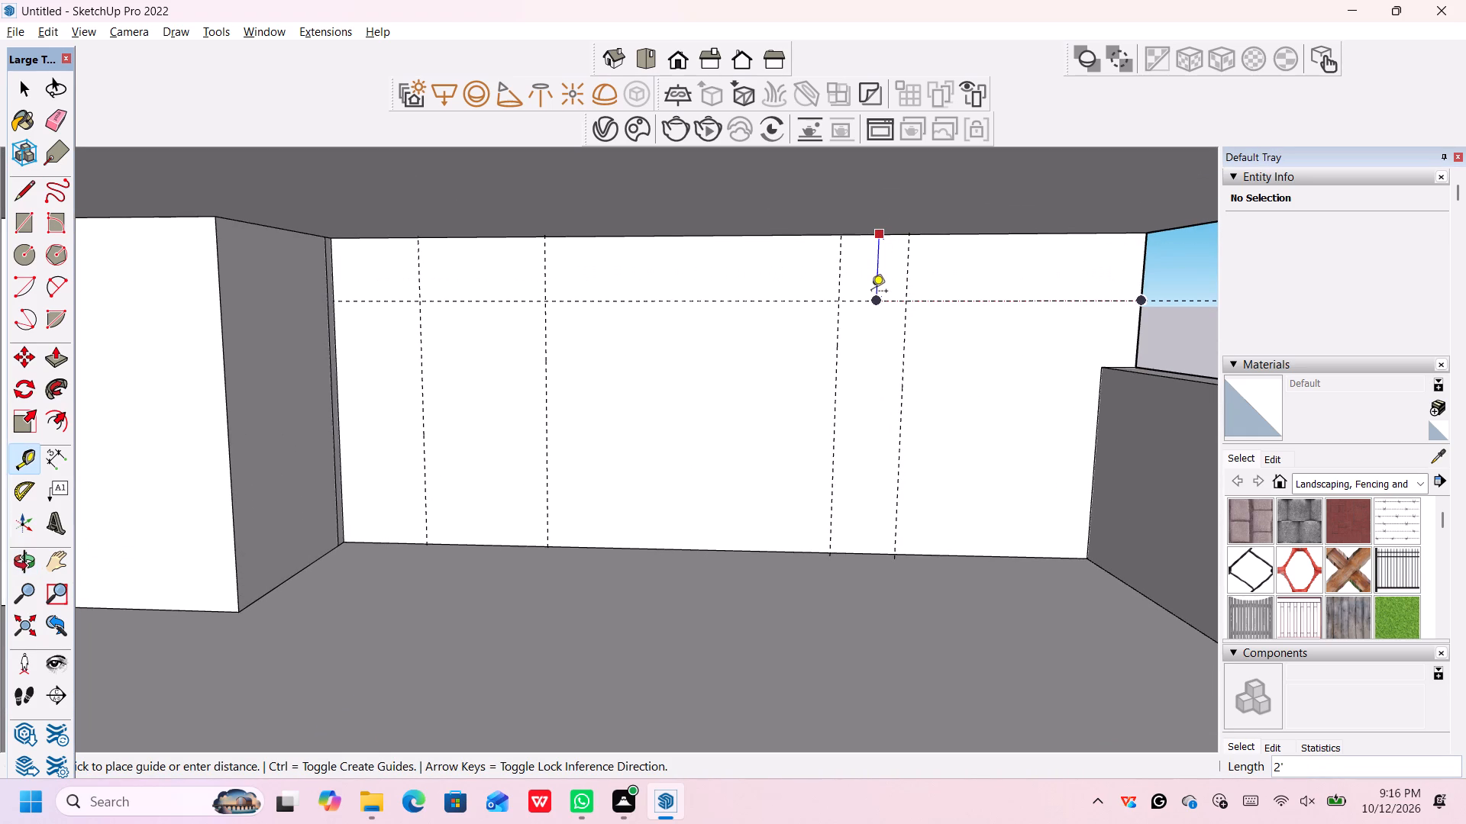
{"action": "left_click", "coordinate": [877, 295]}
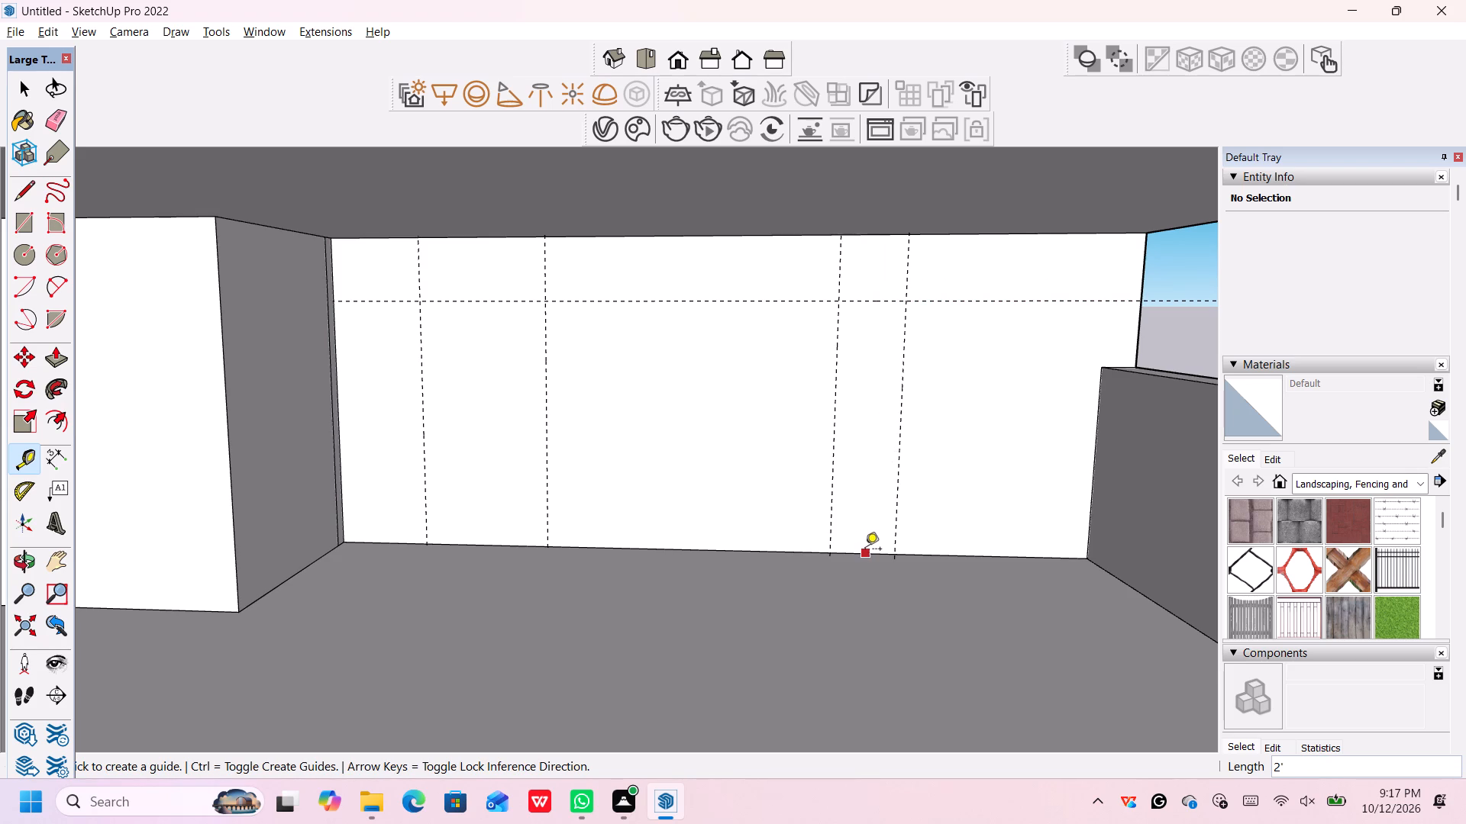
Place a horizontal guide line on the rear wall, 6' above its bottom edge at the floor, and finish measuring guides.
{"action": "left_click", "coordinate": [865, 551]}
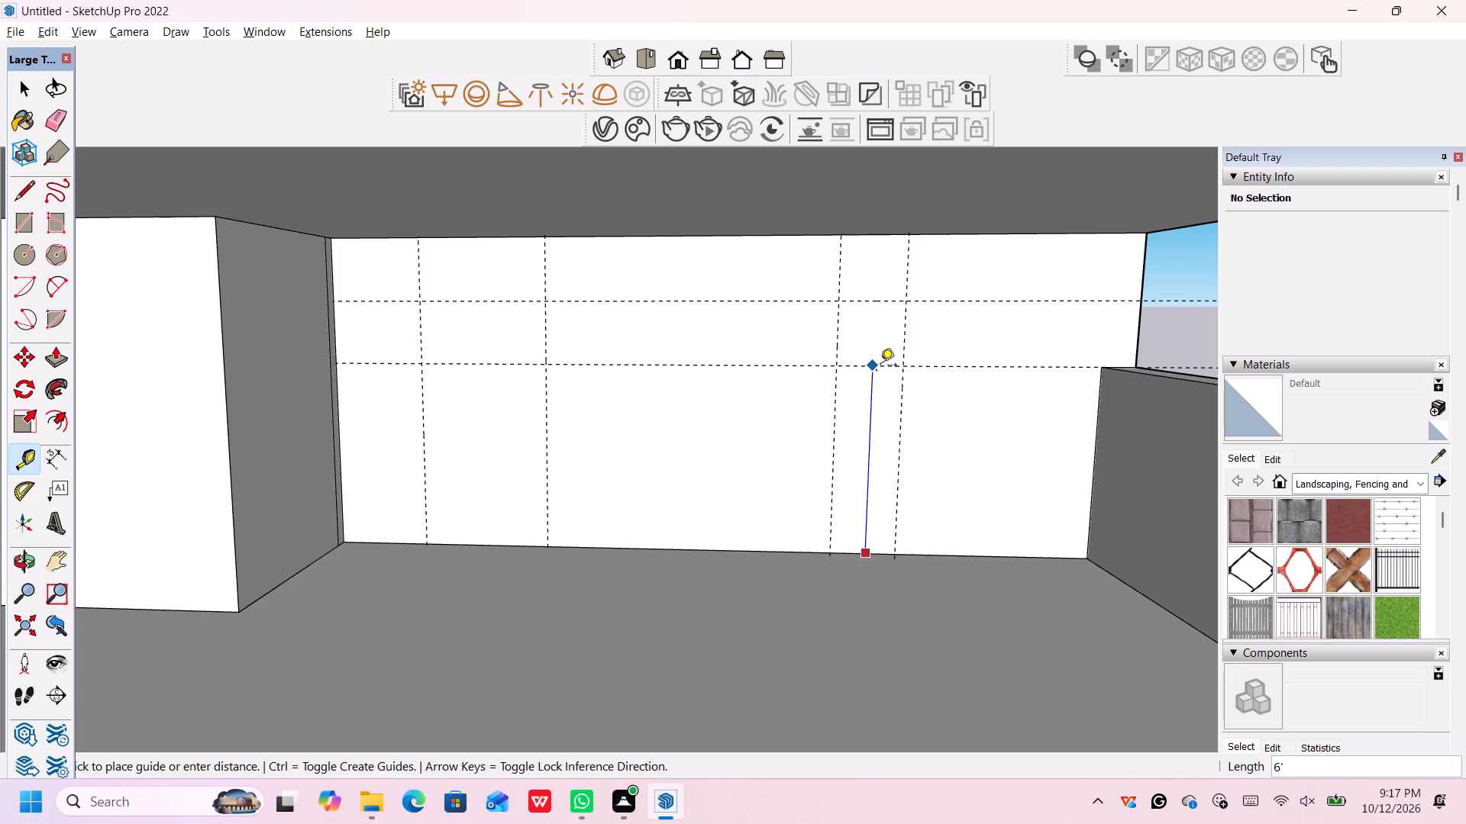
{"action": "type", "text": "6'"}
{"action": "key", "text": "Return"}
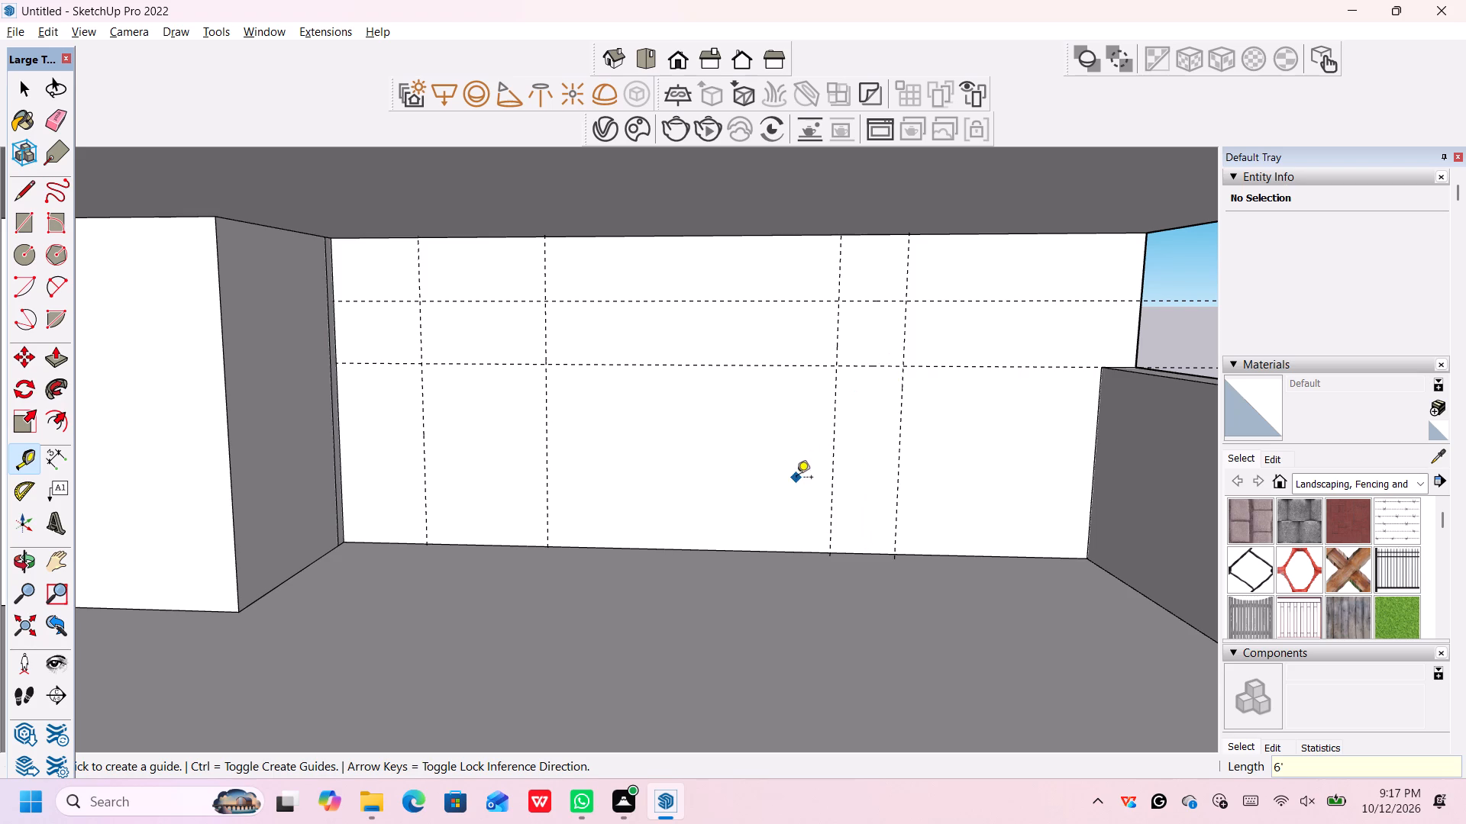
{"action": "key", "text": "space"}
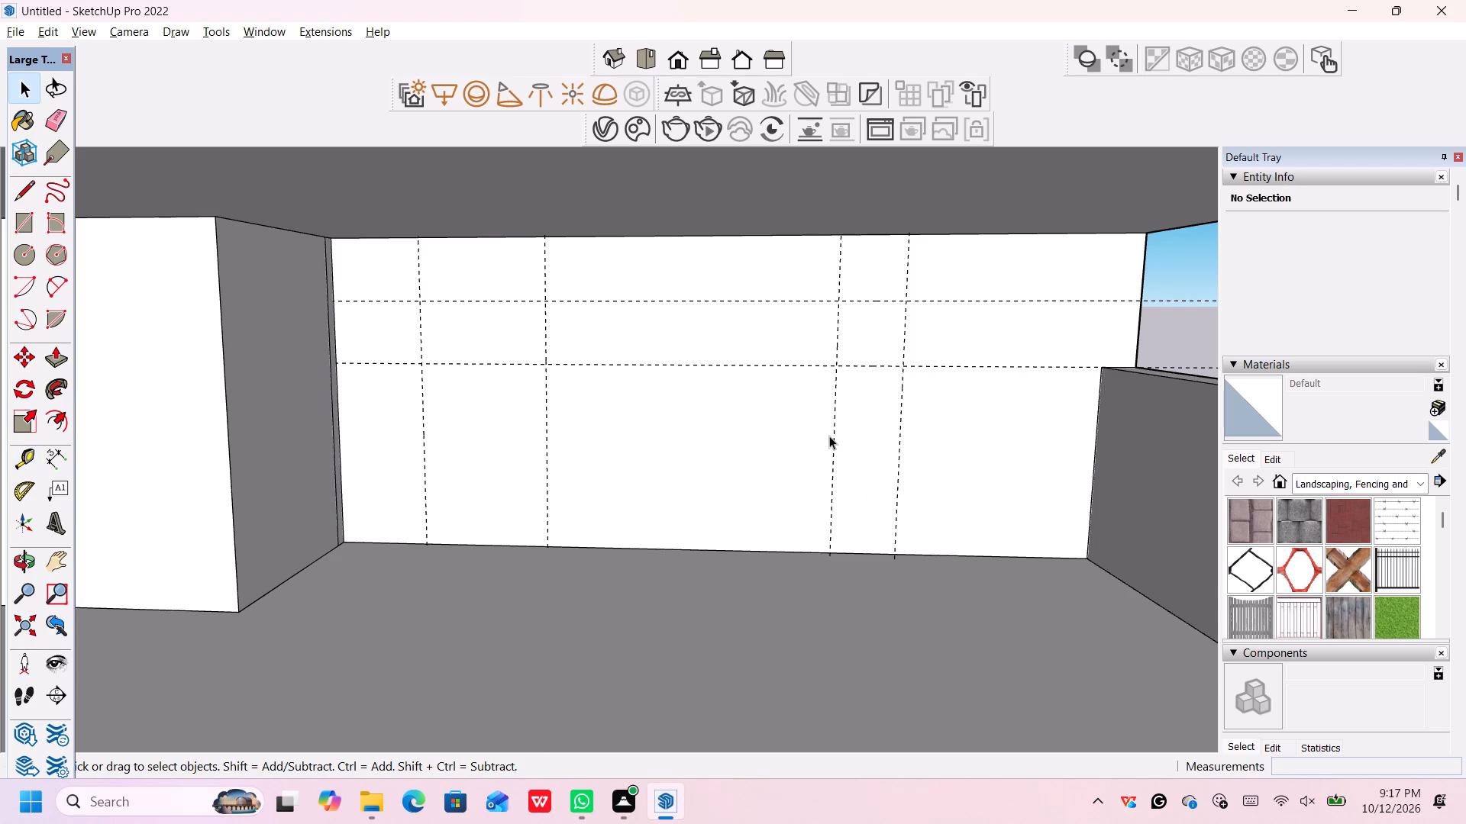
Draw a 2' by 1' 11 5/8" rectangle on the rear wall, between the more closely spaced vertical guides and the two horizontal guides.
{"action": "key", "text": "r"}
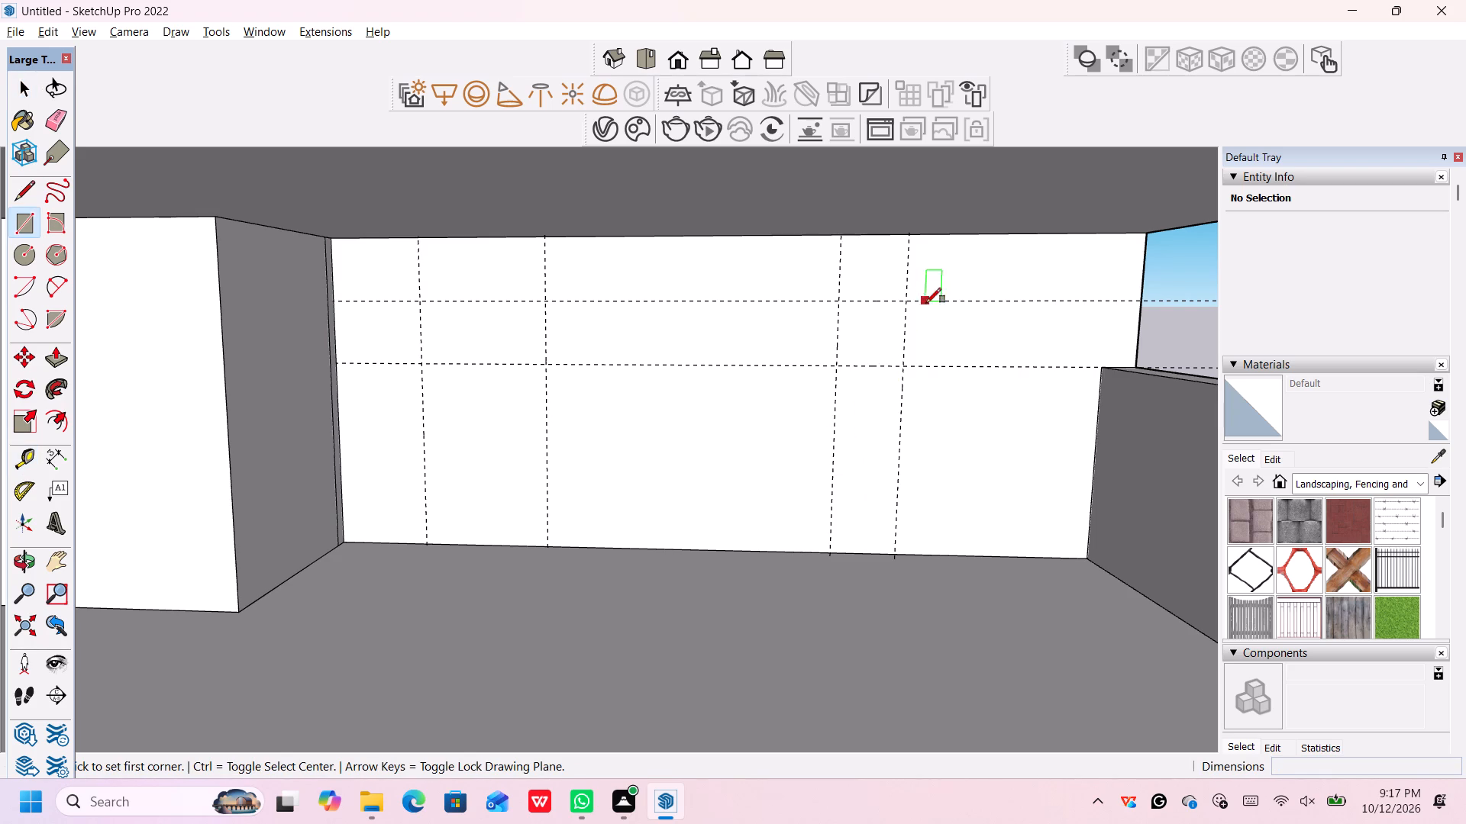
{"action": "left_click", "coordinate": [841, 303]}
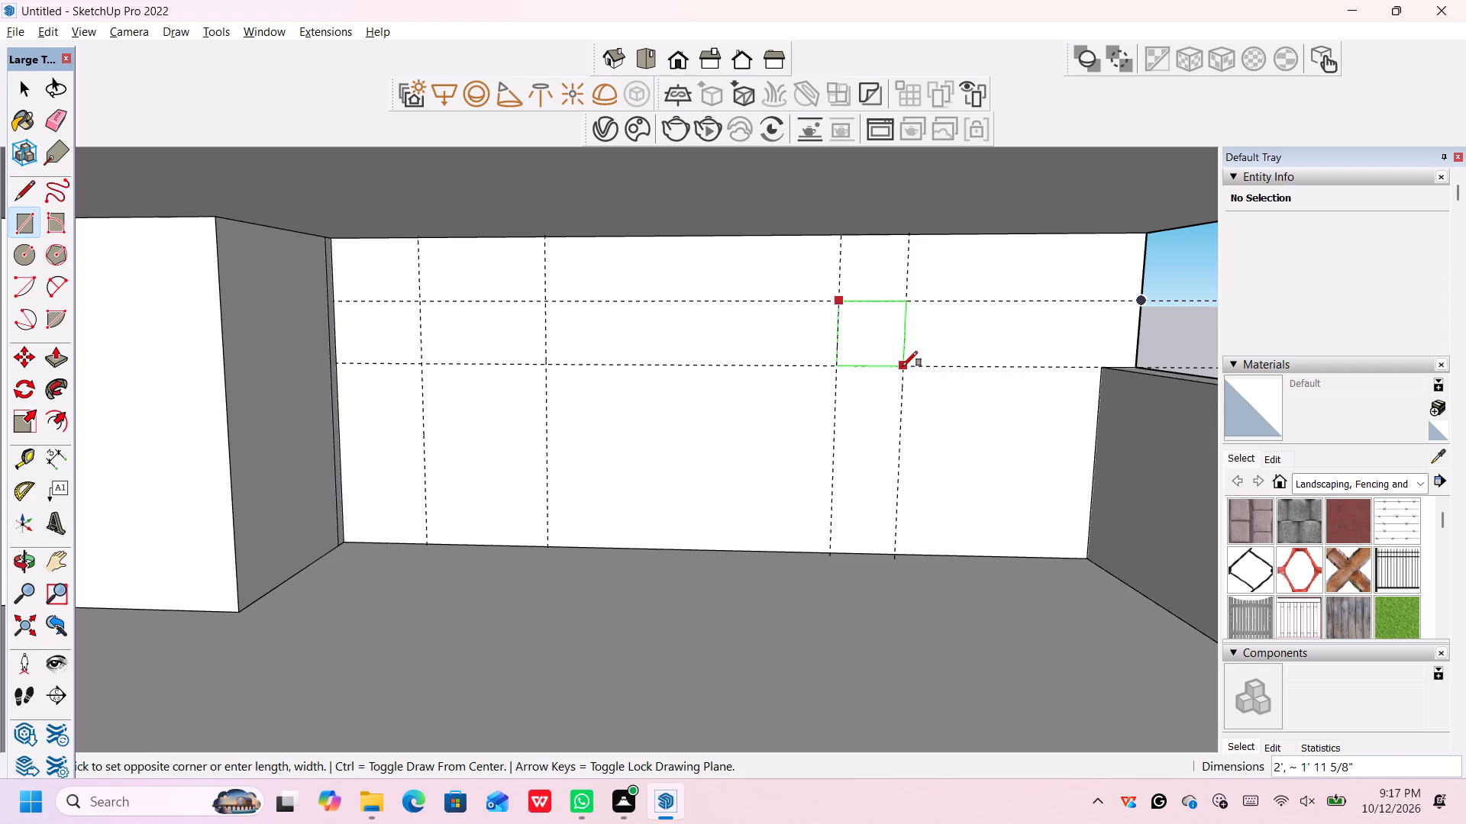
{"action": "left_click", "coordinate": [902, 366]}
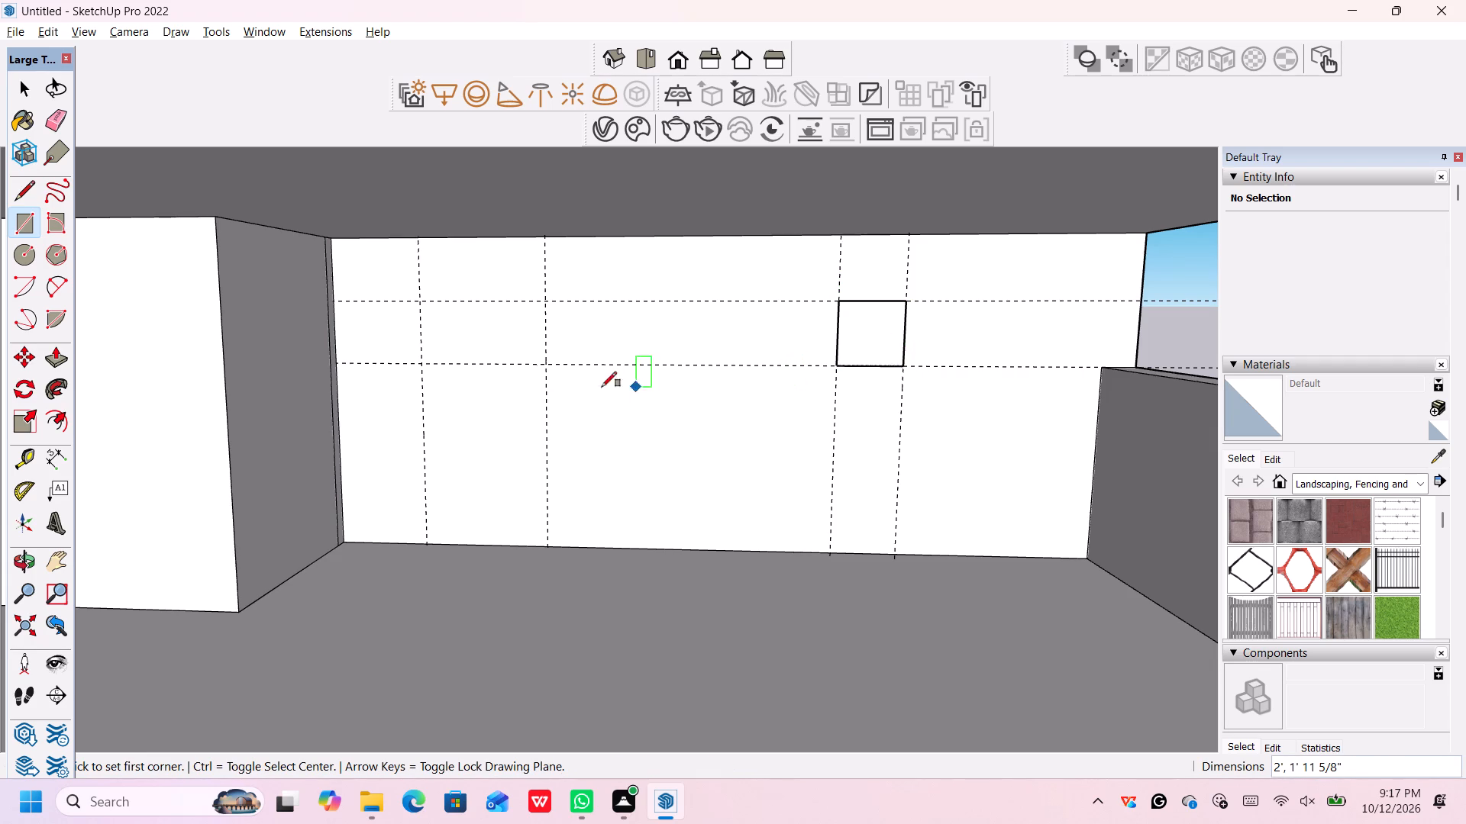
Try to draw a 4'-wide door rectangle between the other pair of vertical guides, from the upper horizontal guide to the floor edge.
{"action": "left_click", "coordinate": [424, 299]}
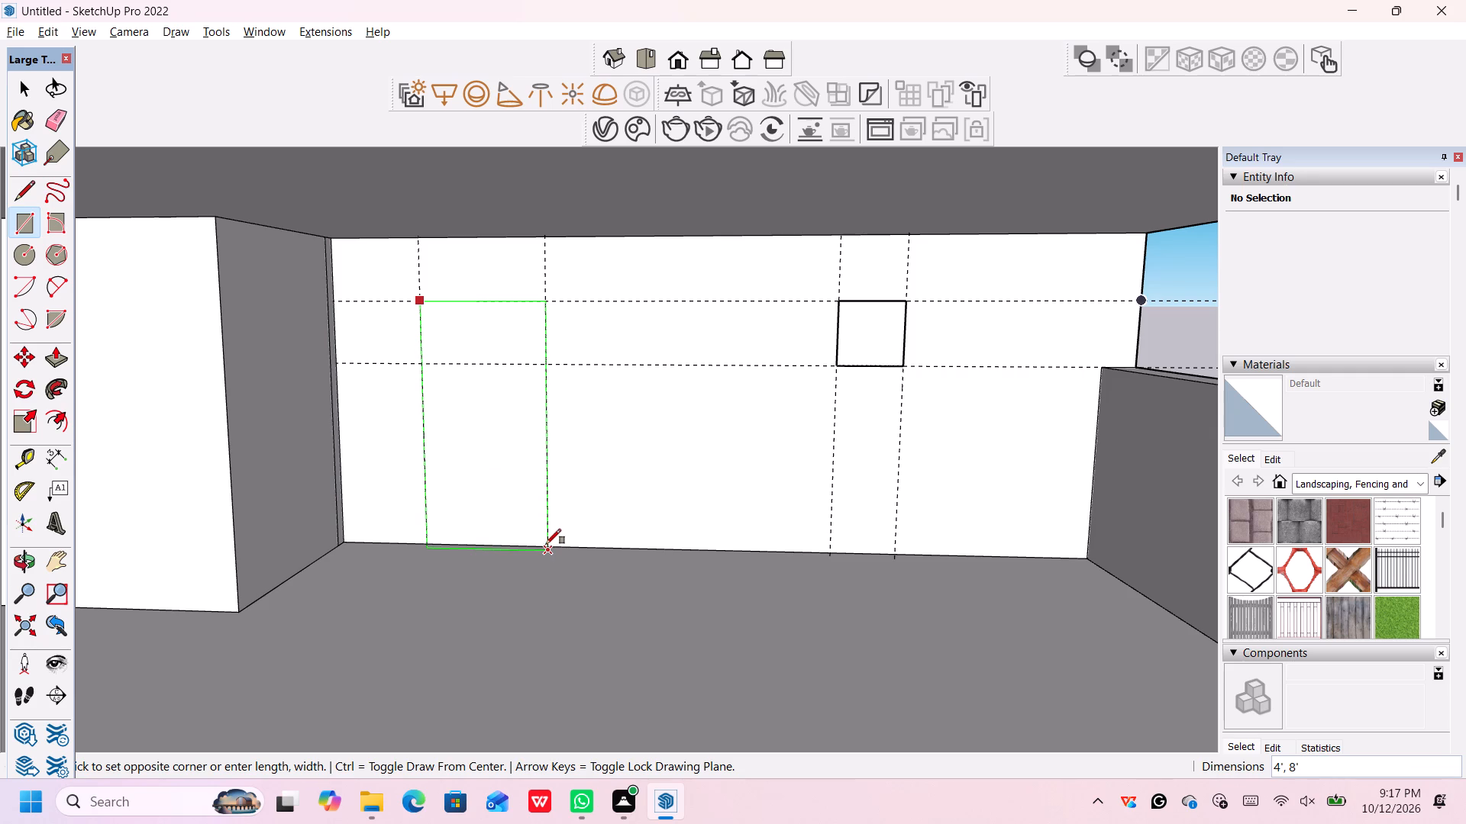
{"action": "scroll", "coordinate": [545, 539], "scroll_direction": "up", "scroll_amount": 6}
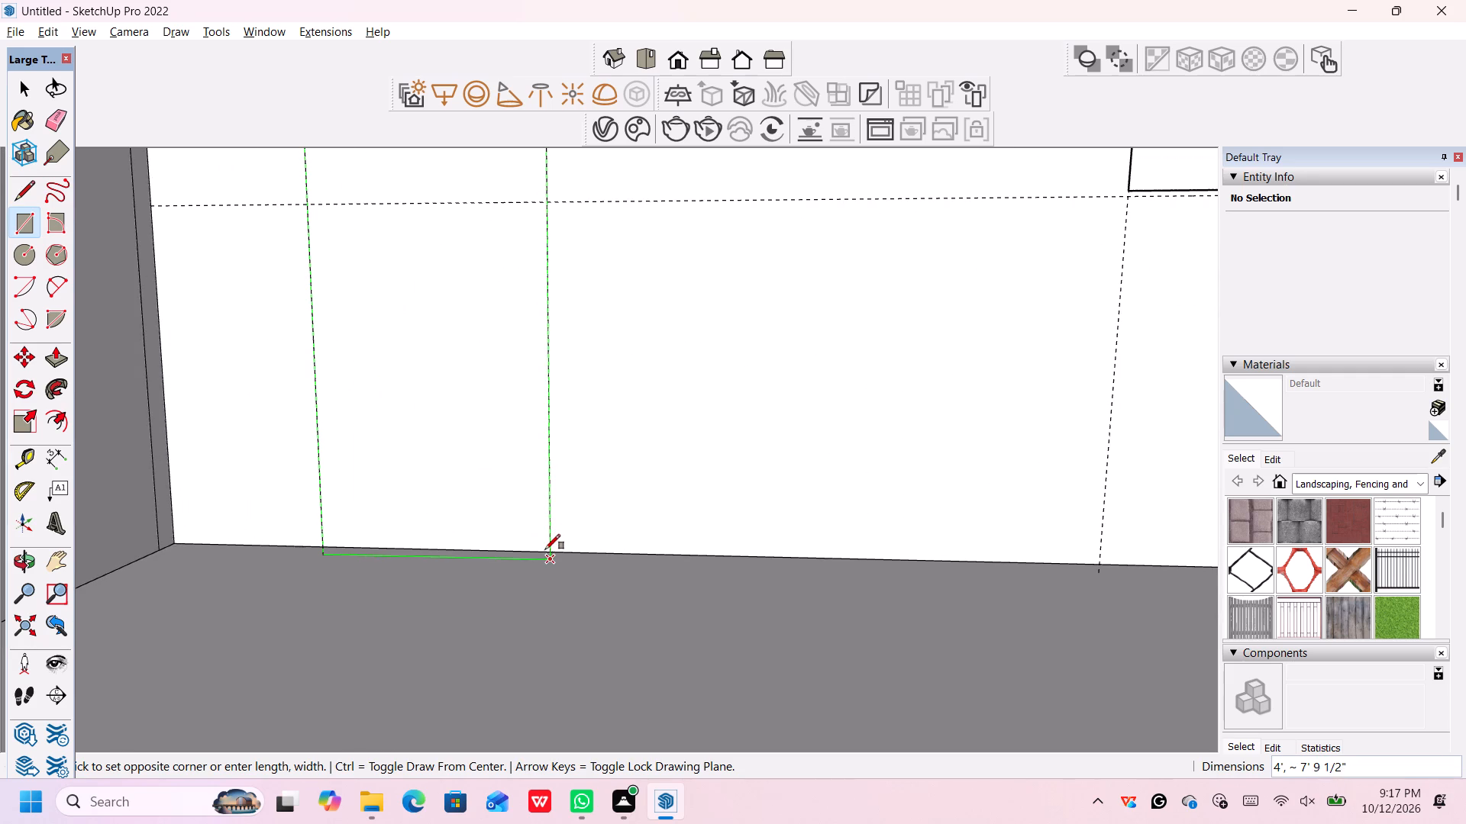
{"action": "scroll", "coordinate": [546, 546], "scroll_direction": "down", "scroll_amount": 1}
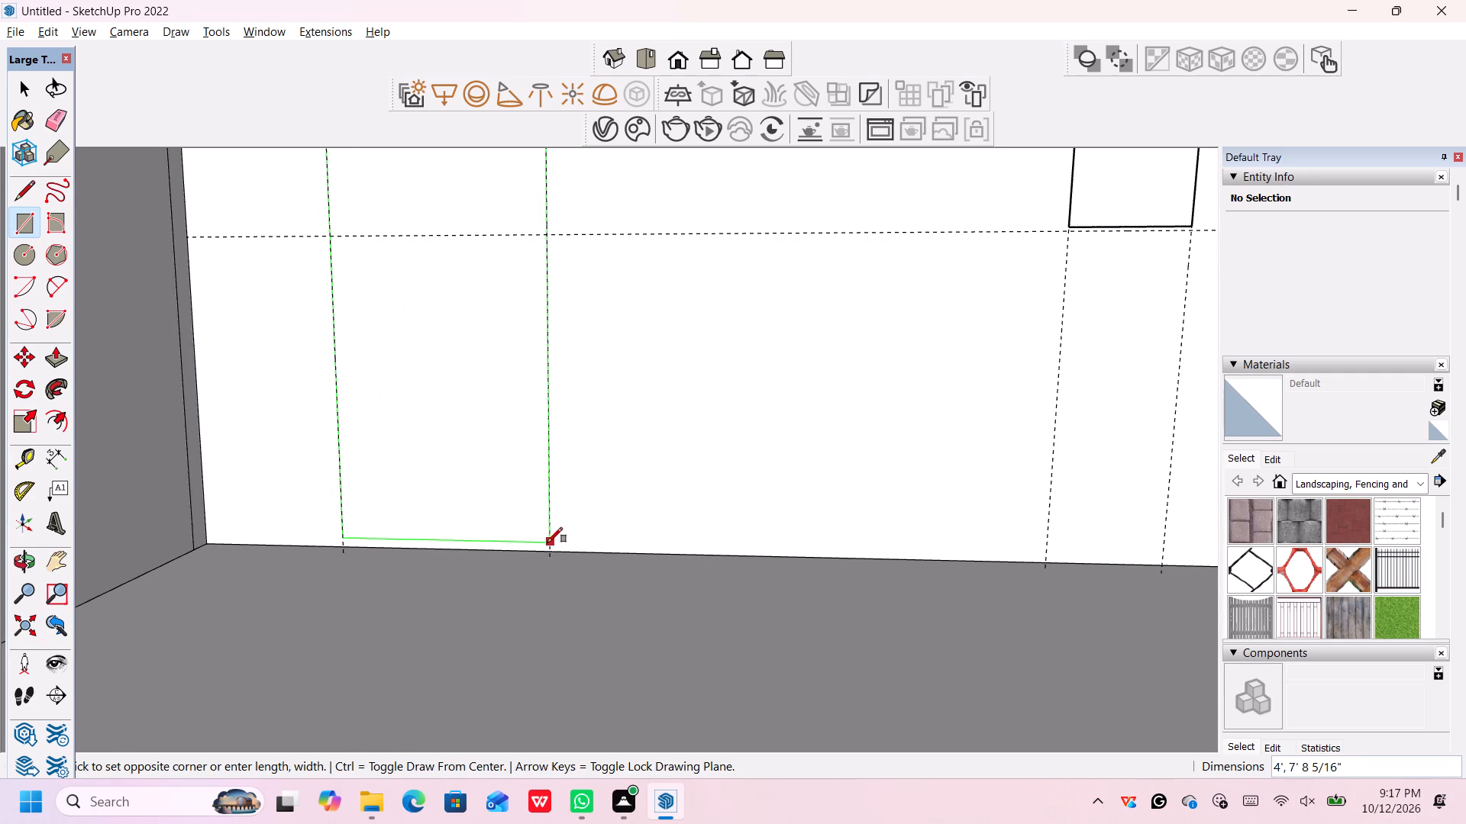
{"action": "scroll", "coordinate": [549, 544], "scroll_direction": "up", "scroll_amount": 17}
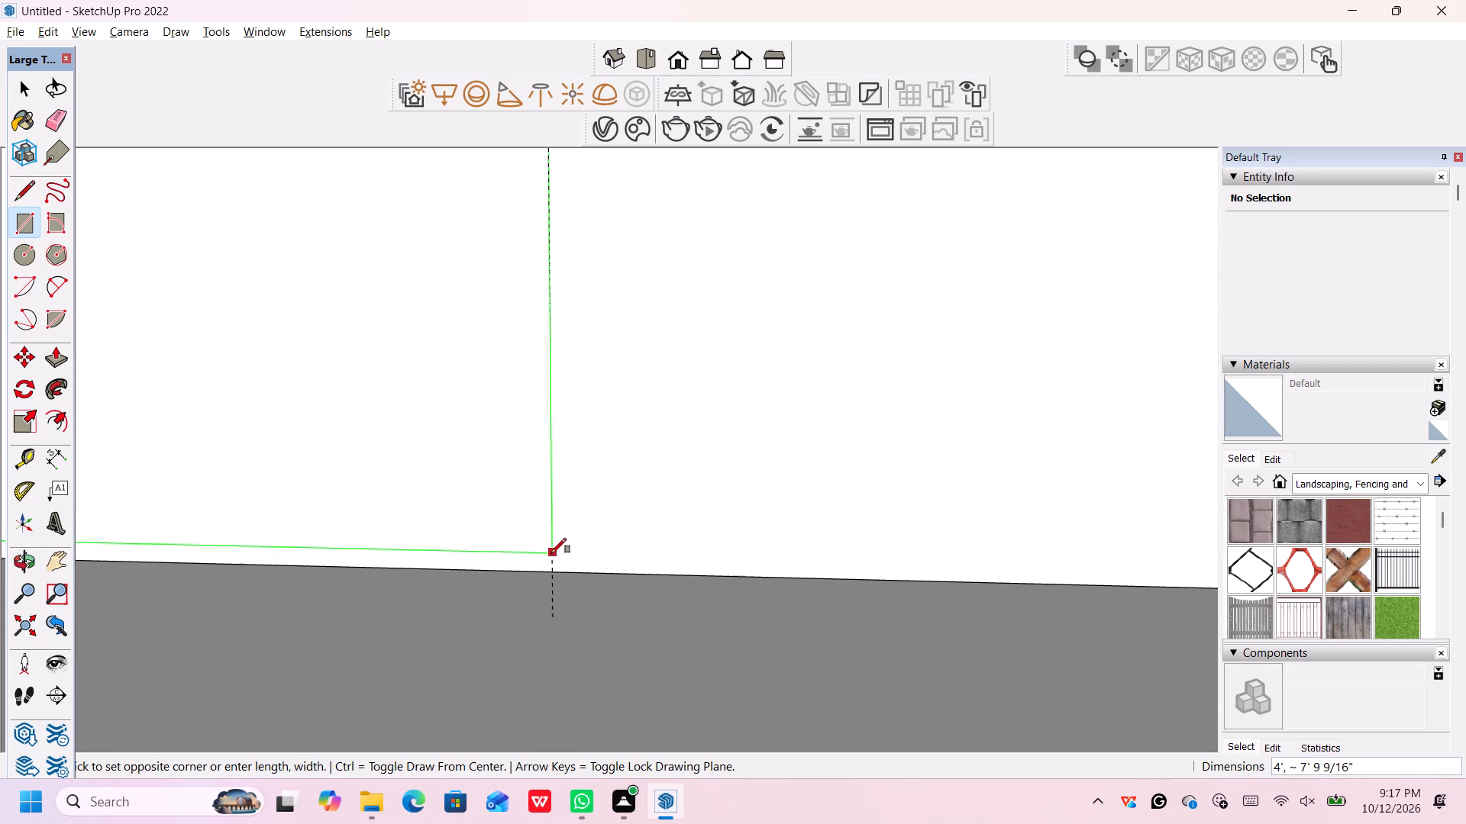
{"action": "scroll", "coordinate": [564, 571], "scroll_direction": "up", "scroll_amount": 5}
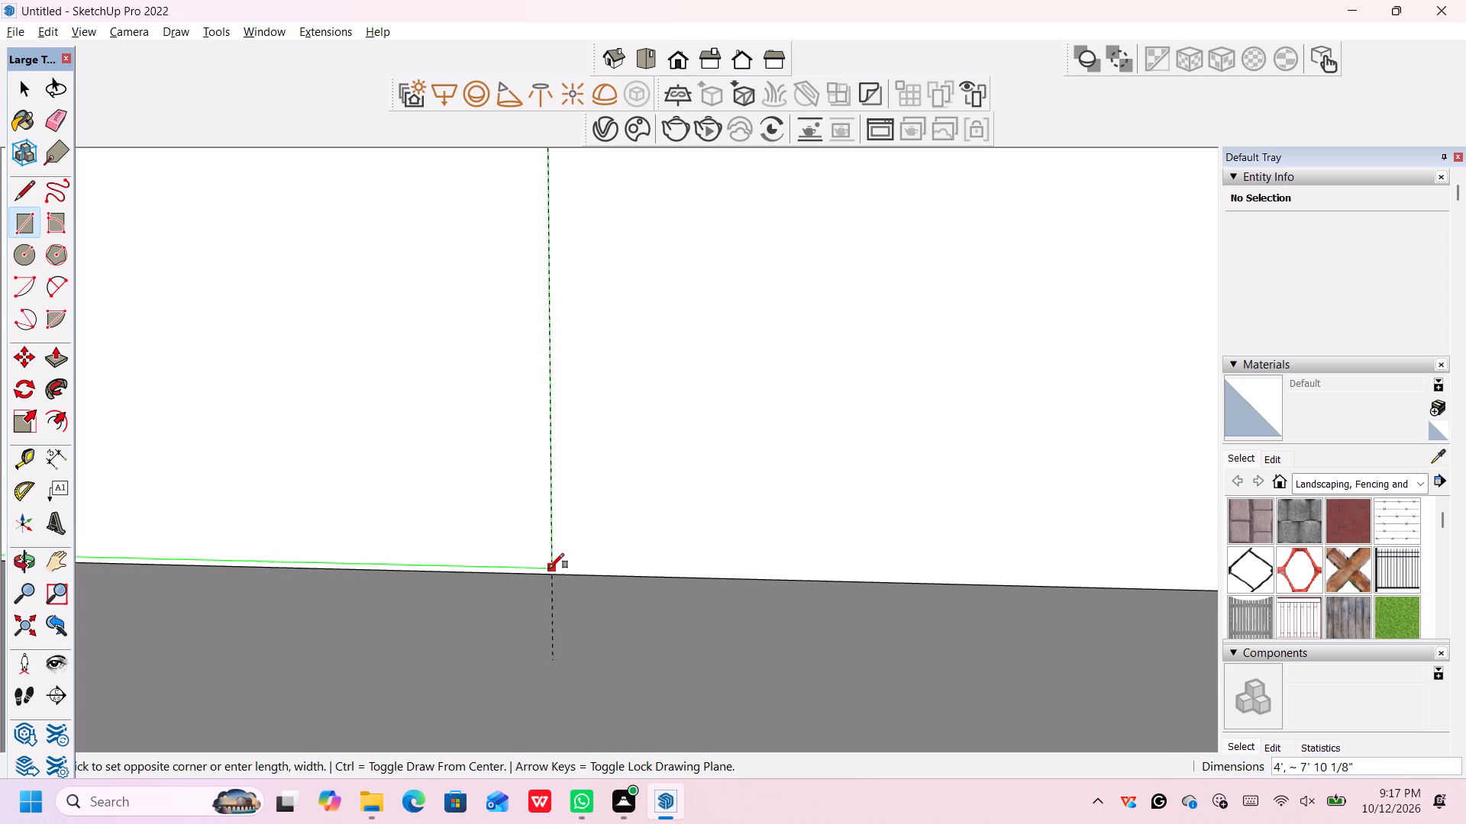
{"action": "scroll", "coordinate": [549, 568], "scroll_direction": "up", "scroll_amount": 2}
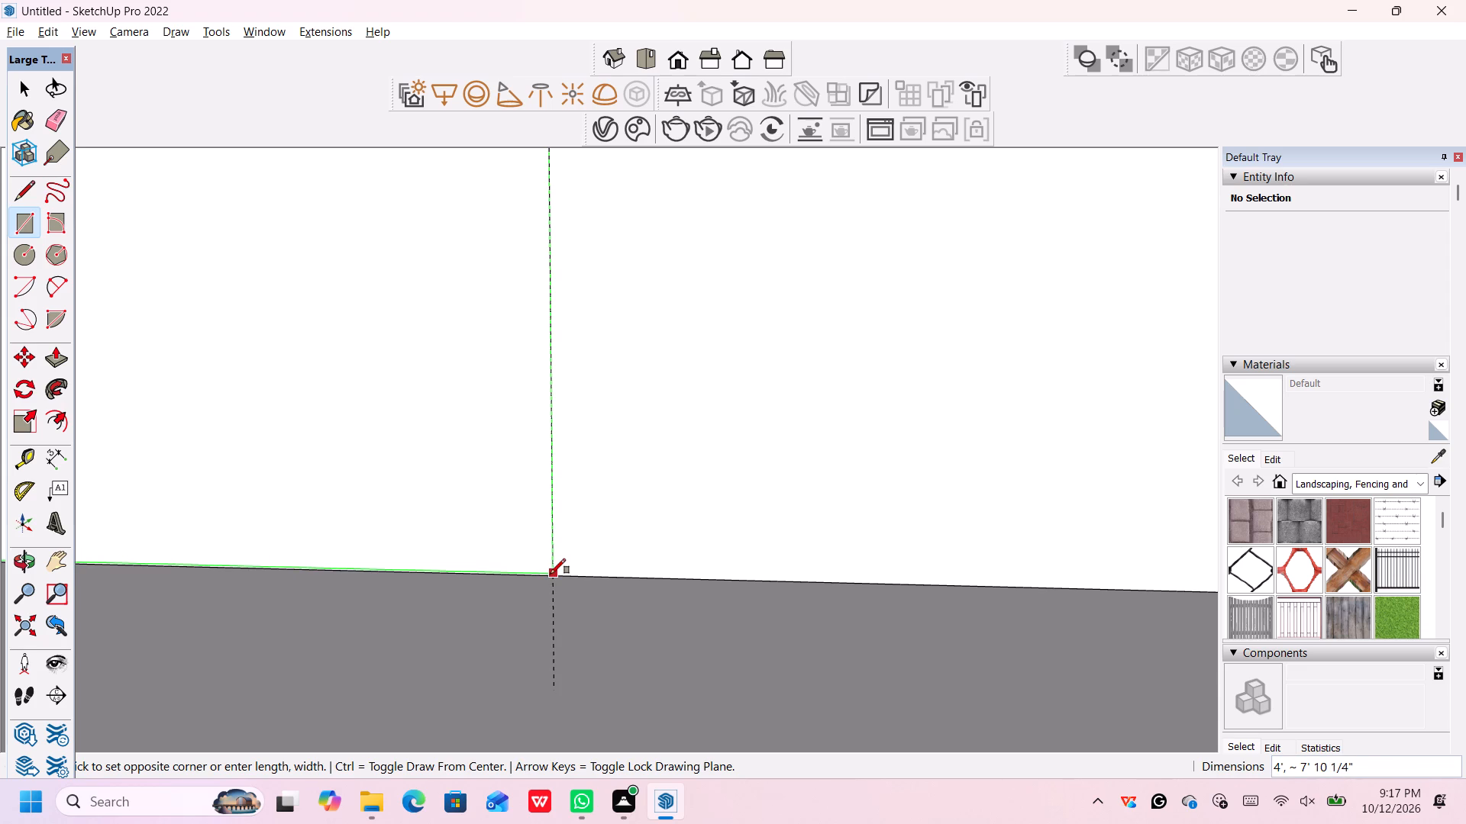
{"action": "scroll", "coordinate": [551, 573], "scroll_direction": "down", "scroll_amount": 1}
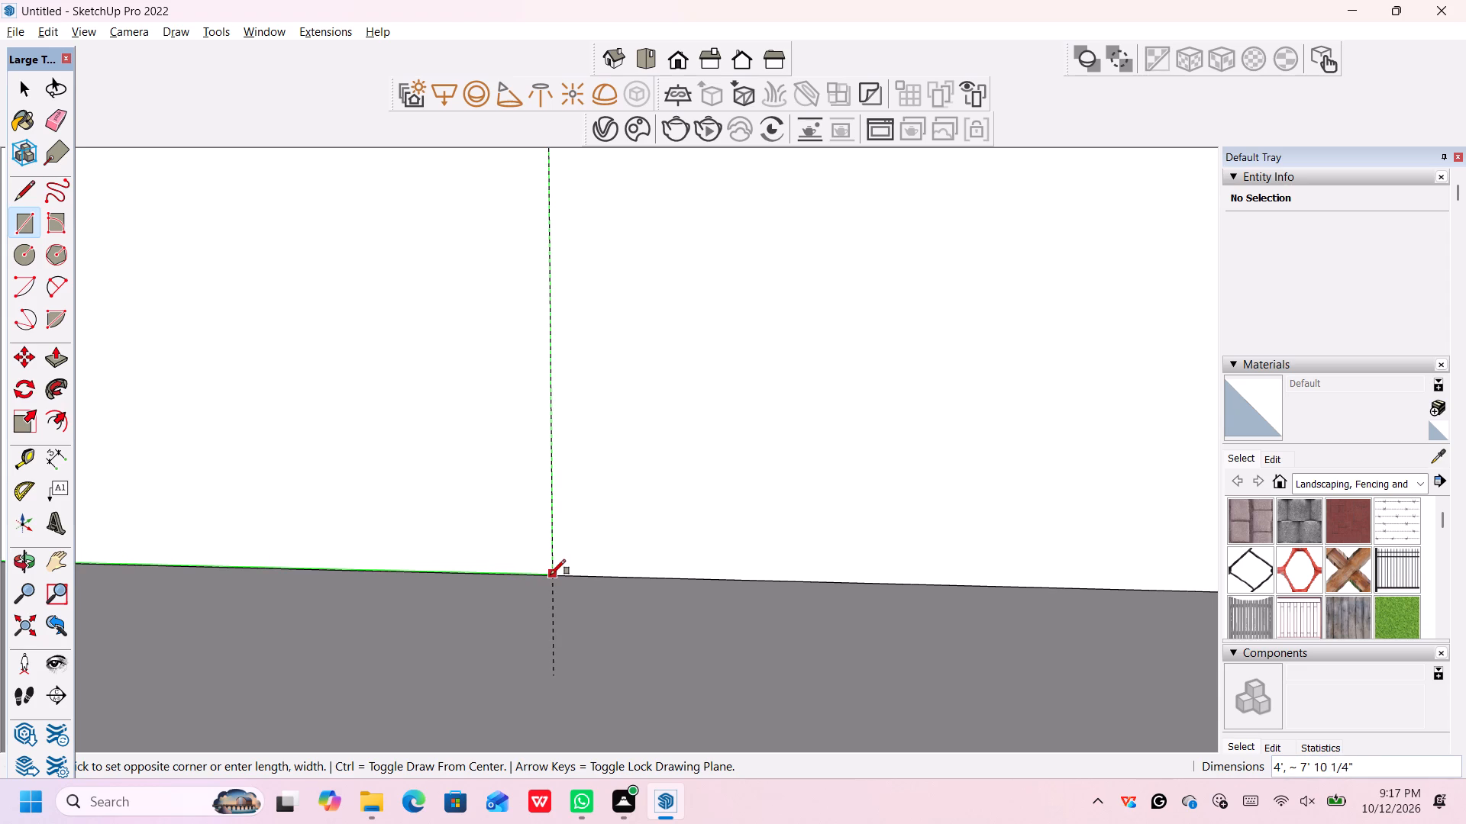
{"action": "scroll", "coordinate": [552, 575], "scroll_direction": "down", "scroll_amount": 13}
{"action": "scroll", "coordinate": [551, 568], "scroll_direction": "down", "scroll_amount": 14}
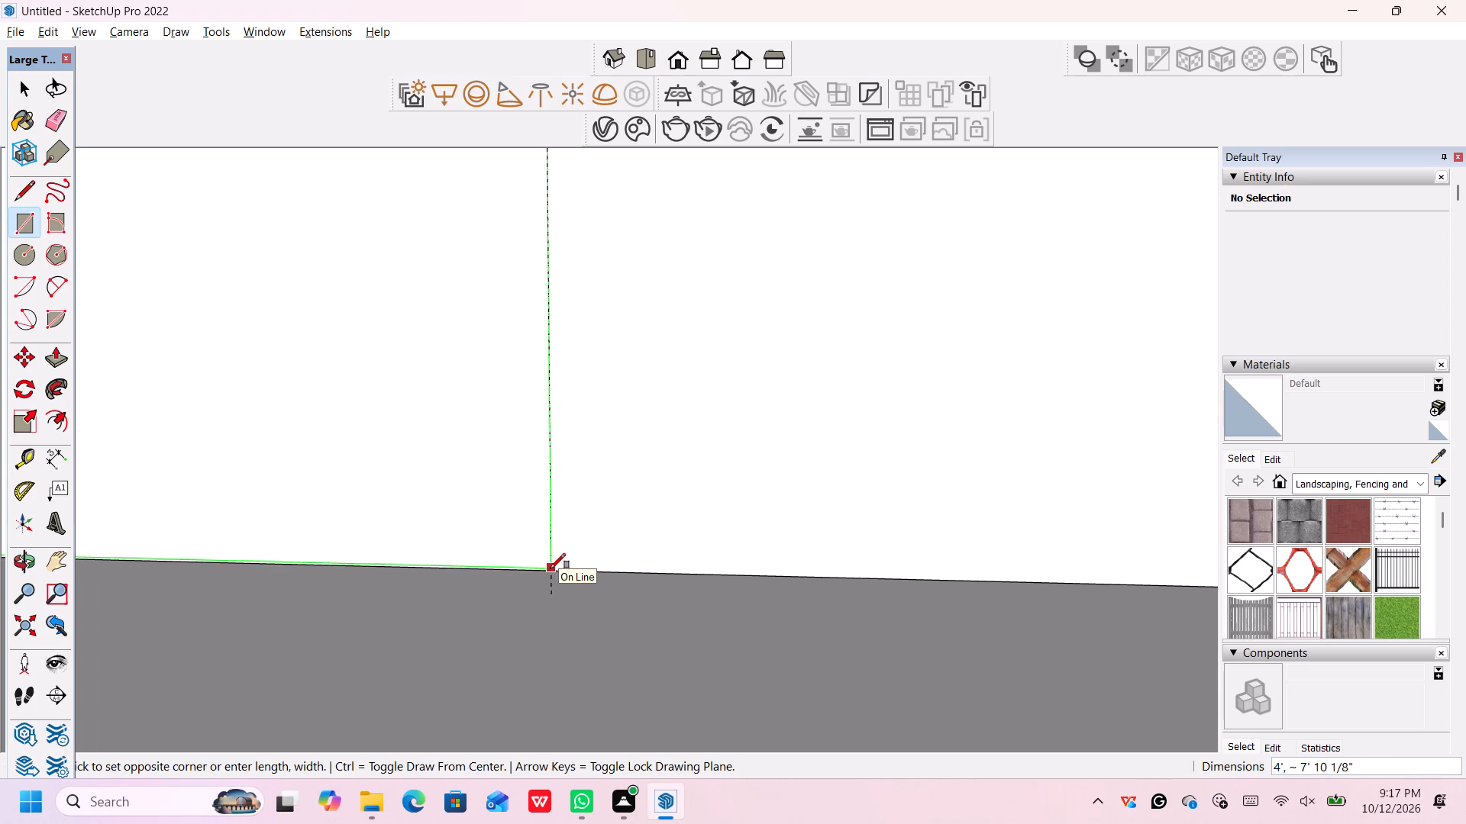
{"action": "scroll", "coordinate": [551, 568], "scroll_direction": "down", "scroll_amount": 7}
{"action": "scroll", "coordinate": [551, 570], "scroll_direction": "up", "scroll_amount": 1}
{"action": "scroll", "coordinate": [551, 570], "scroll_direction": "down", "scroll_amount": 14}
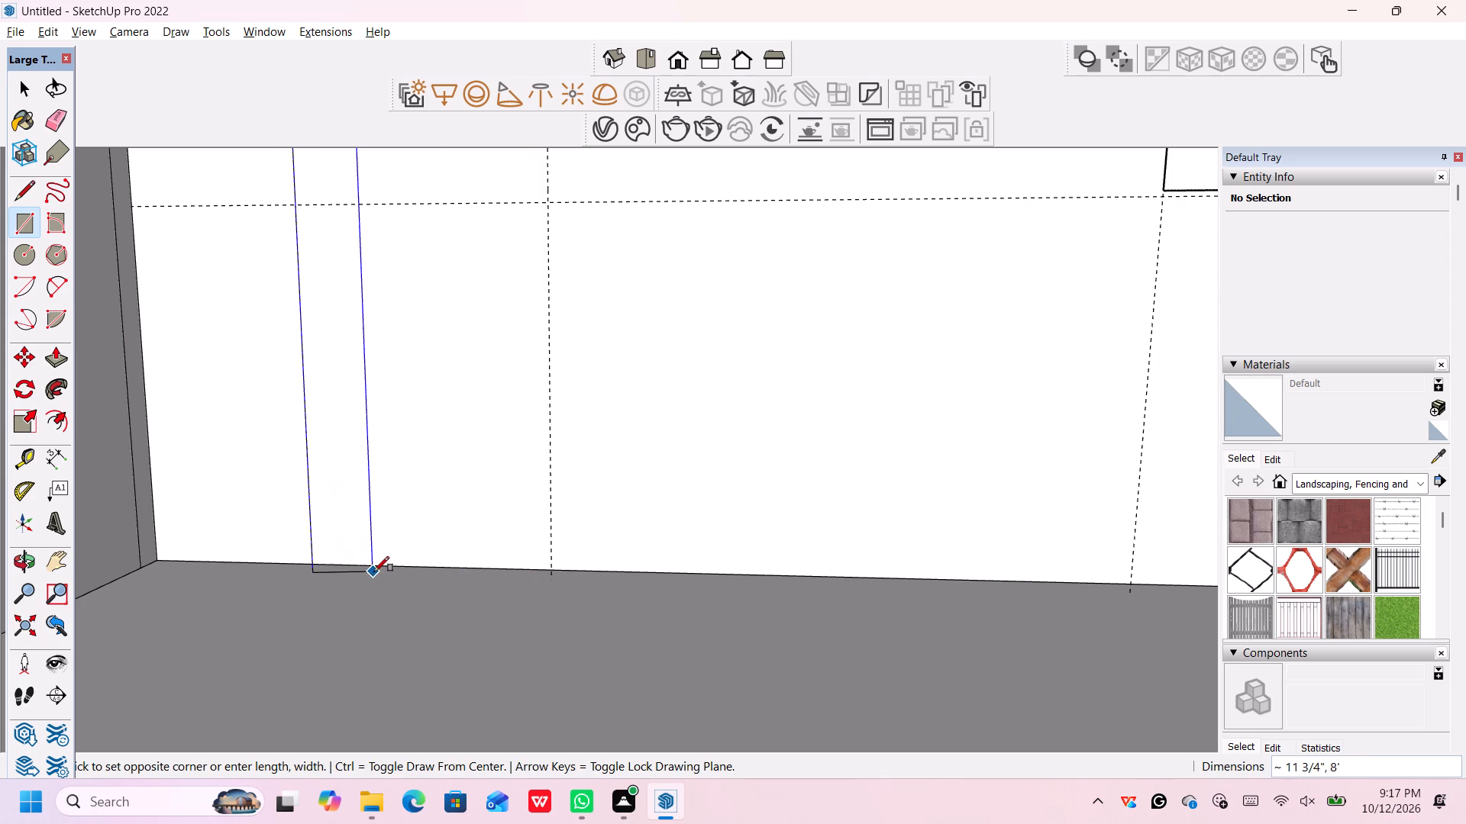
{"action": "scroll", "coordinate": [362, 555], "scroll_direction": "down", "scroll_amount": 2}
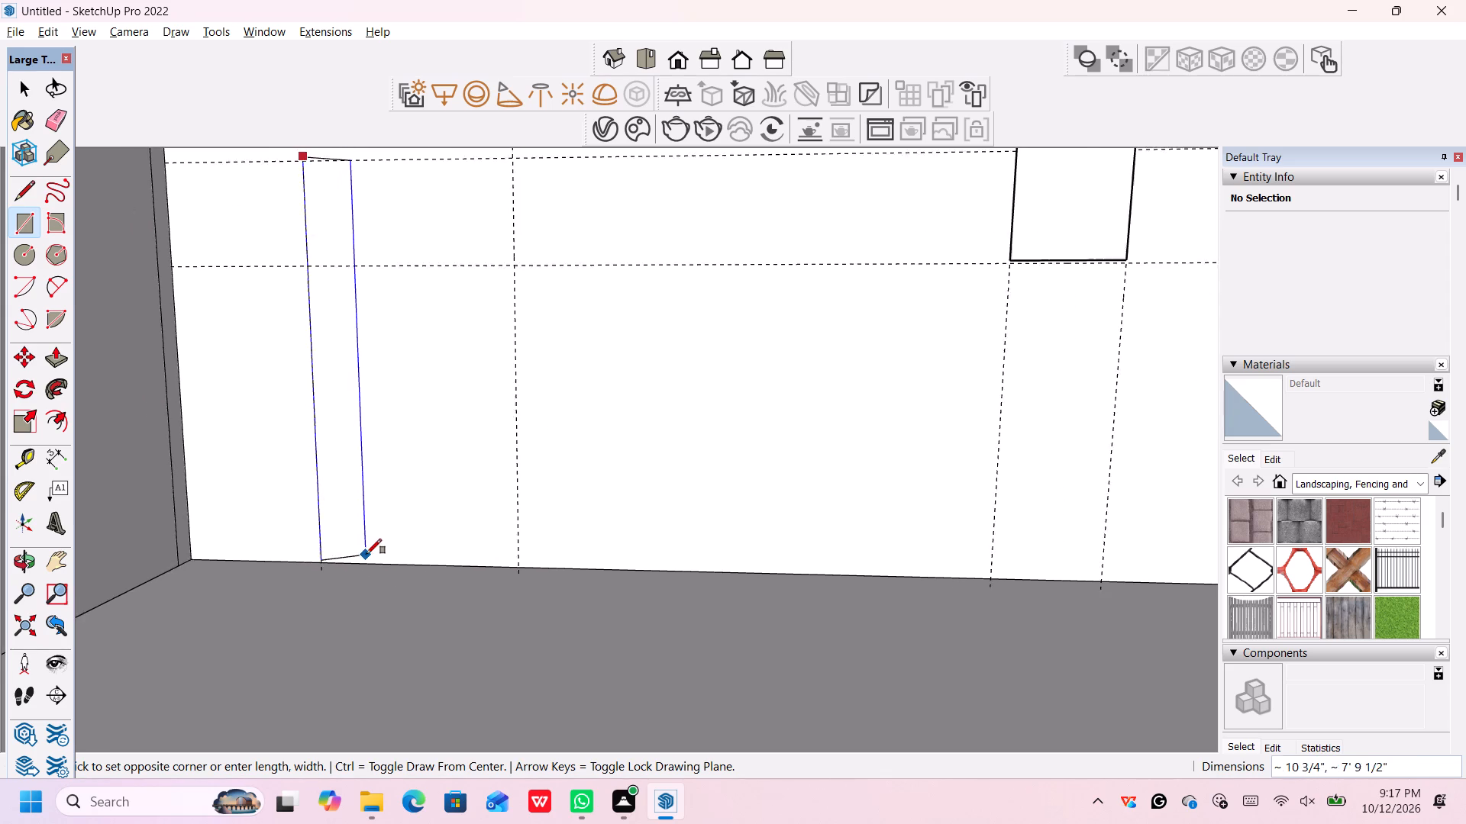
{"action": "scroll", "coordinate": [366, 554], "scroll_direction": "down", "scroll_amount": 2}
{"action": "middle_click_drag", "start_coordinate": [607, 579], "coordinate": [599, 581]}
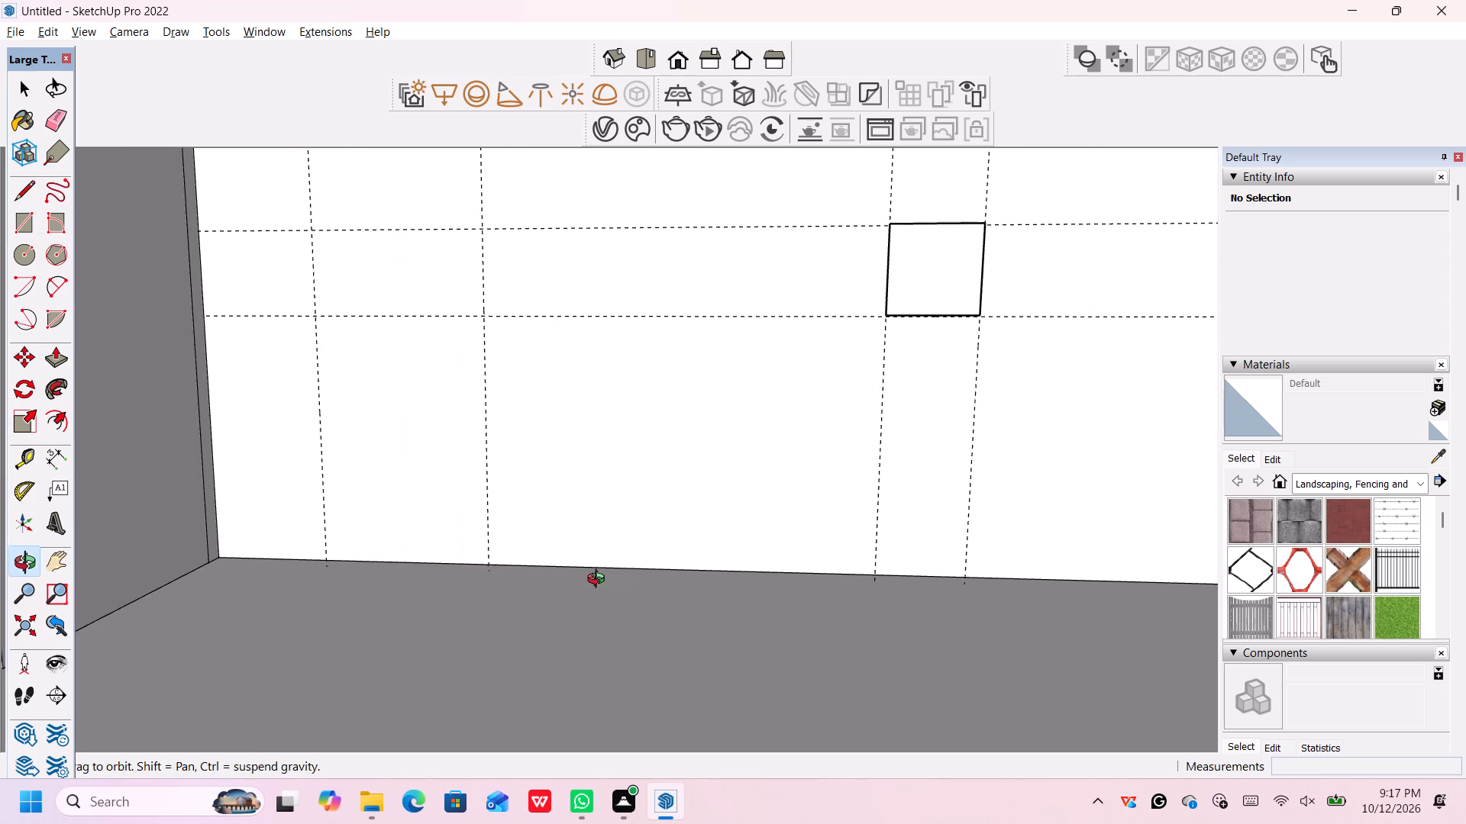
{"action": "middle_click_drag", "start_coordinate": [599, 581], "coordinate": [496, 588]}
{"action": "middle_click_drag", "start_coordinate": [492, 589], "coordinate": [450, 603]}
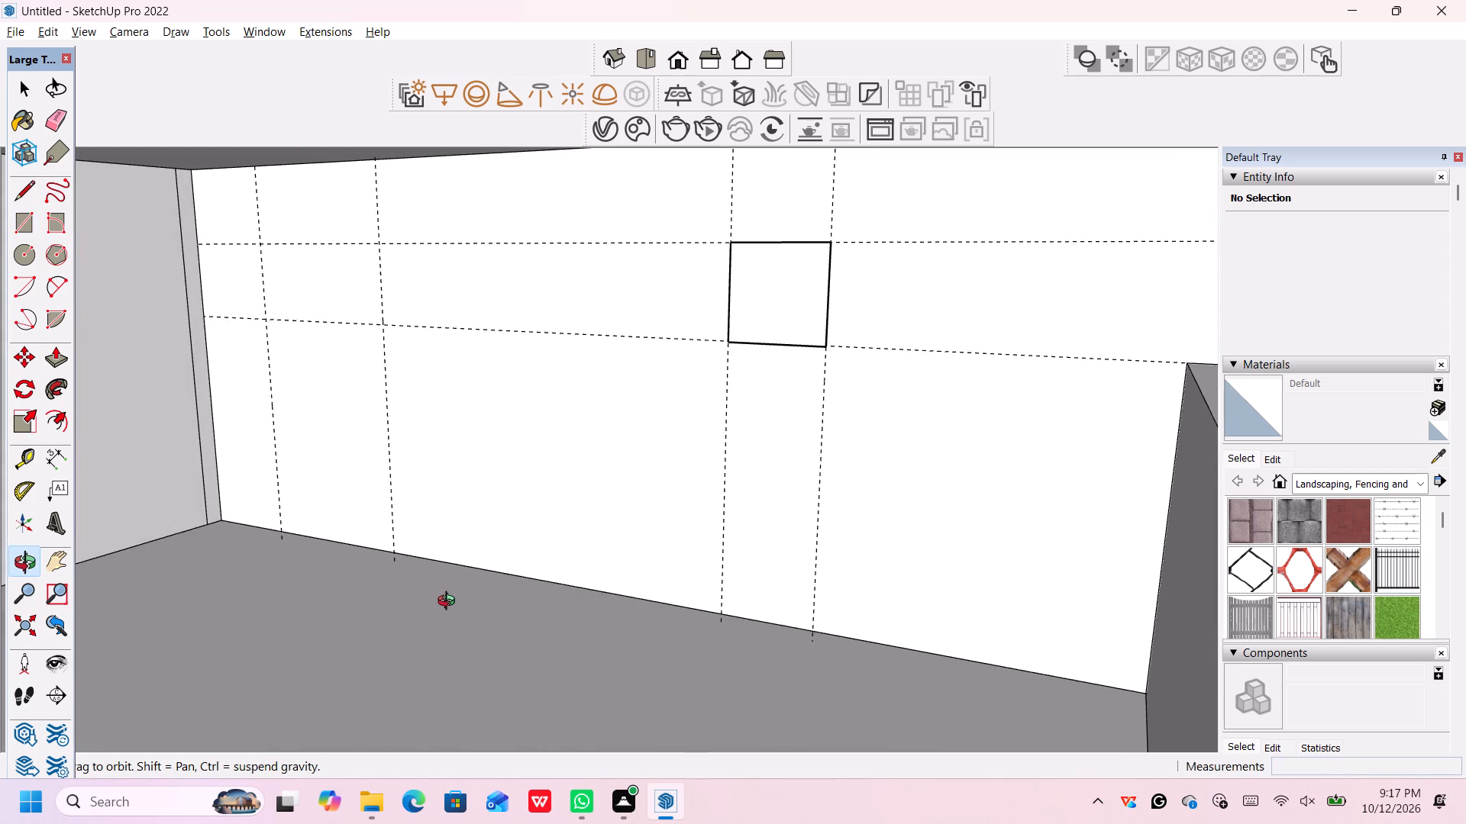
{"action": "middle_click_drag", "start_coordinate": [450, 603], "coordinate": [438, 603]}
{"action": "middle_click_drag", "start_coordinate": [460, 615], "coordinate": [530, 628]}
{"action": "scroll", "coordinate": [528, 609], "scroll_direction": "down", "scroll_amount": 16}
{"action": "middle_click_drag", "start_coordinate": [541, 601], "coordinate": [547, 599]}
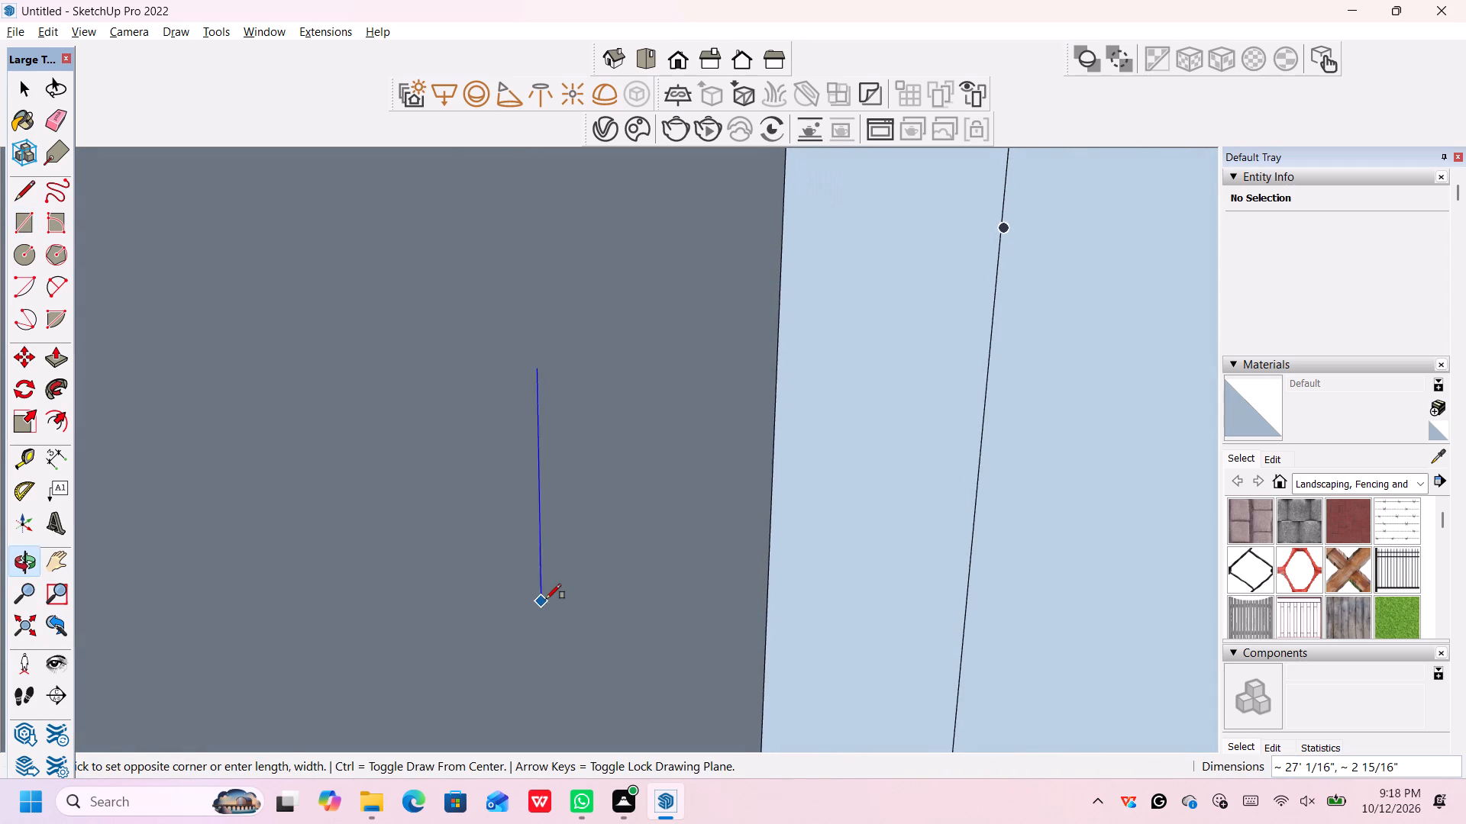
Undo the small rectangle and the lower horizontal guide on the rear wall.
{"action": "key", "text": "ctrl+z"}
{"action": "key", "text": "ctrl+z"}
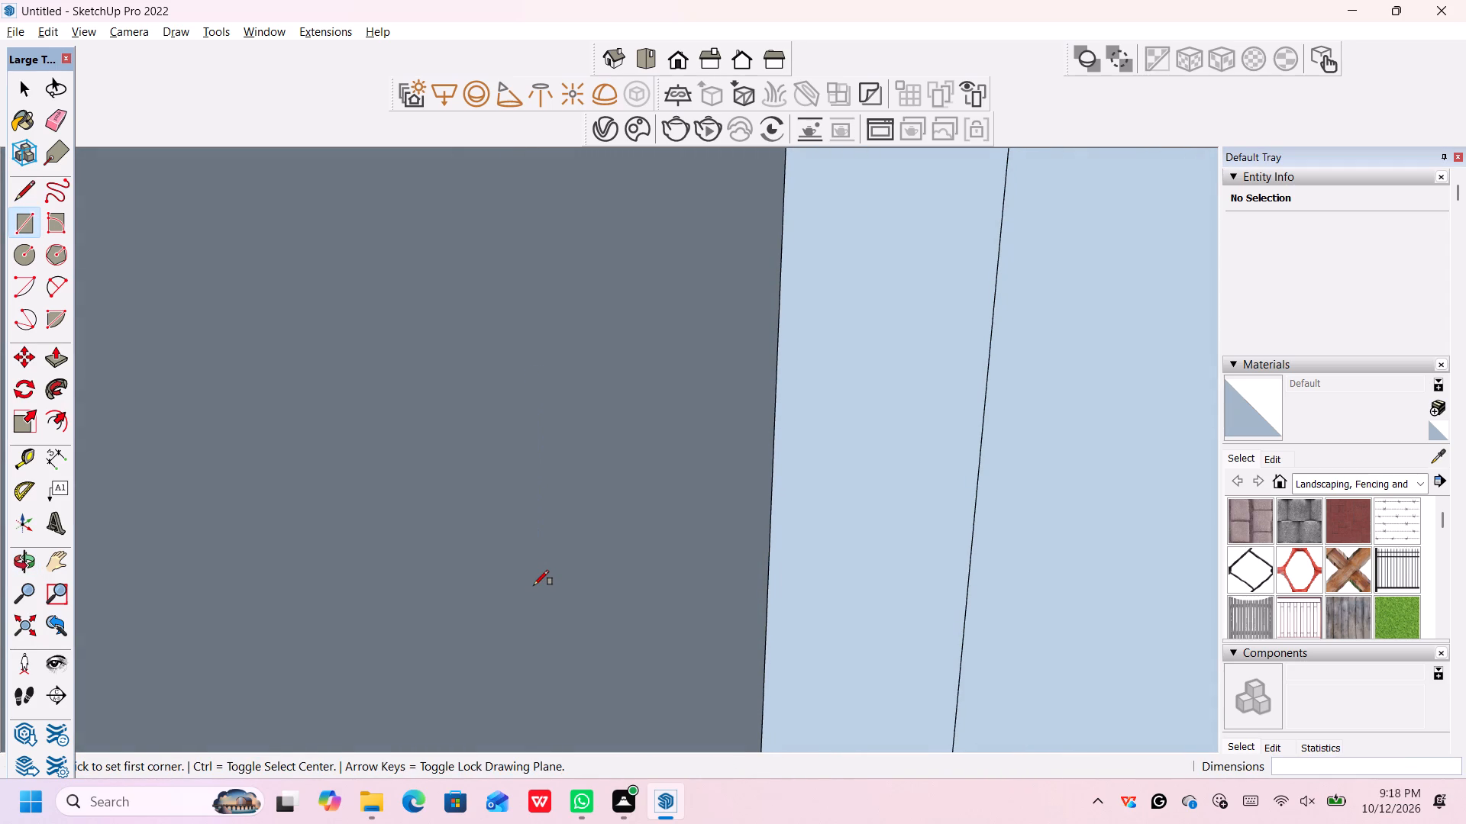
Undo the remaining horizontal guide and all the vertical guides on the porch's rear wall, and leave the Rectangle tool.
{"action": "scroll", "coordinate": [534, 584], "scroll_direction": "up", "scroll_amount": 1}
{"action": "scroll", "coordinate": [534, 584], "scroll_direction": "down", "scroll_amount": 18}
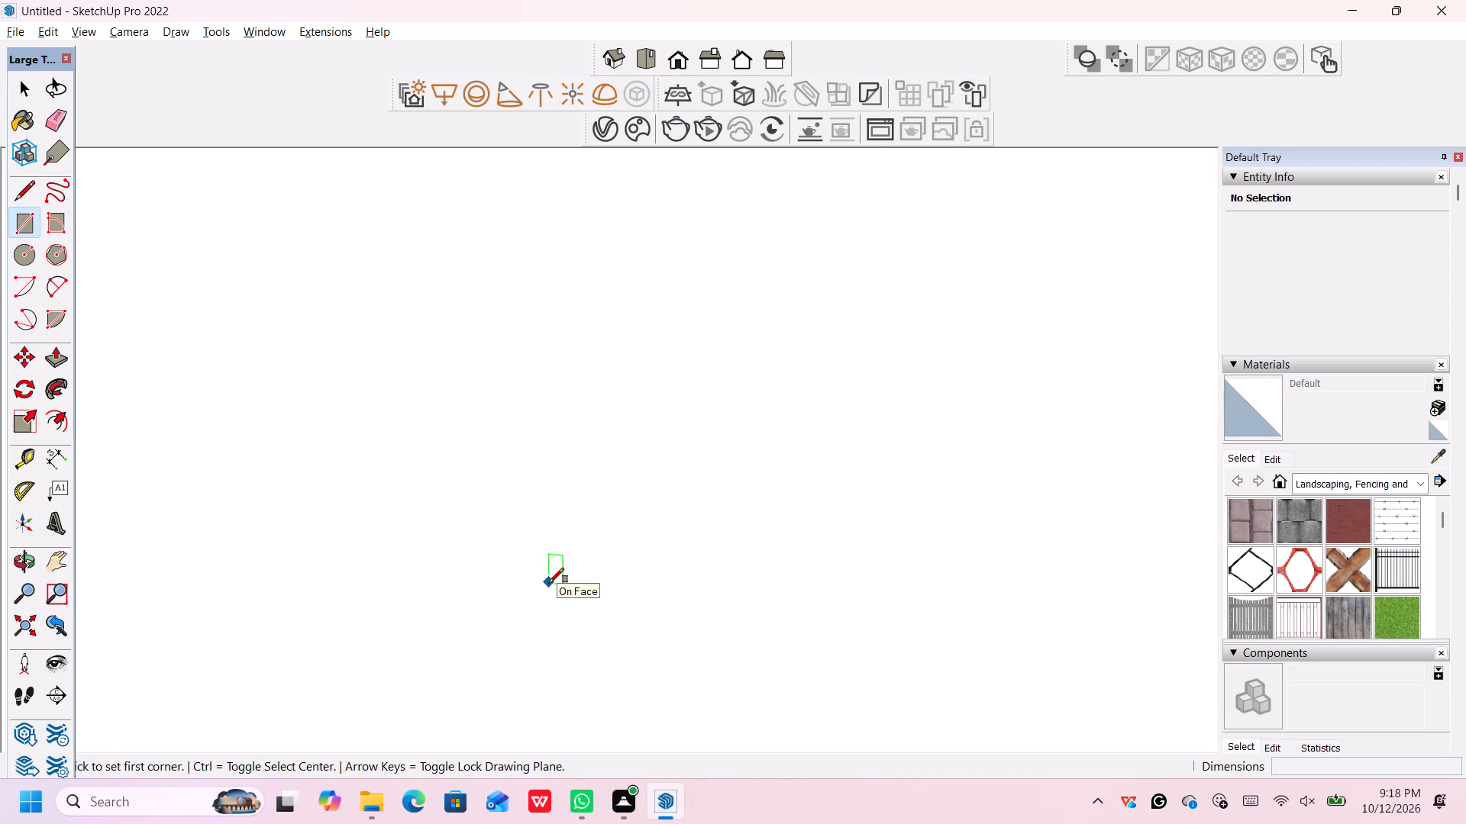
{"action": "scroll", "coordinate": [549, 583], "scroll_direction": "down", "scroll_amount": 20}
{"action": "scroll", "coordinate": [549, 583], "scroll_direction": "down", "scroll_amount": 20}
{"action": "scroll", "coordinate": [549, 583], "scroll_direction": "down", "scroll_amount": 2}
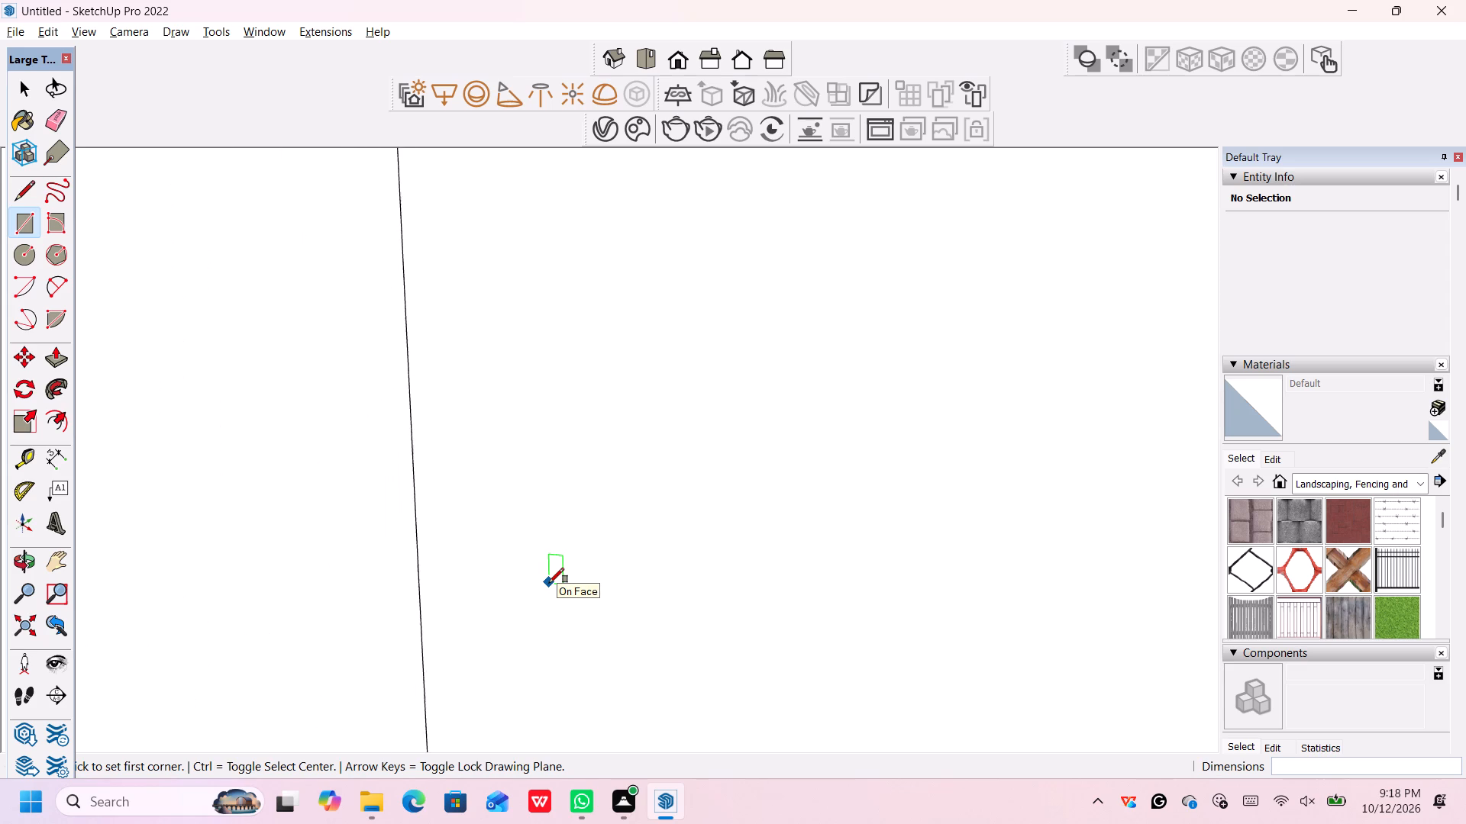
{"action": "scroll", "coordinate": [549, 583], "scroll_direction": "down", "scroll_amount": 20}
{"action": "scroll", "coordinate": [549, 583], "scroll_direction": "down", "scroll_amount": 14}
{"action": "scroll", "coordinate": [415, 555], "scroll_direction": "down", "scroll_amount": 3}
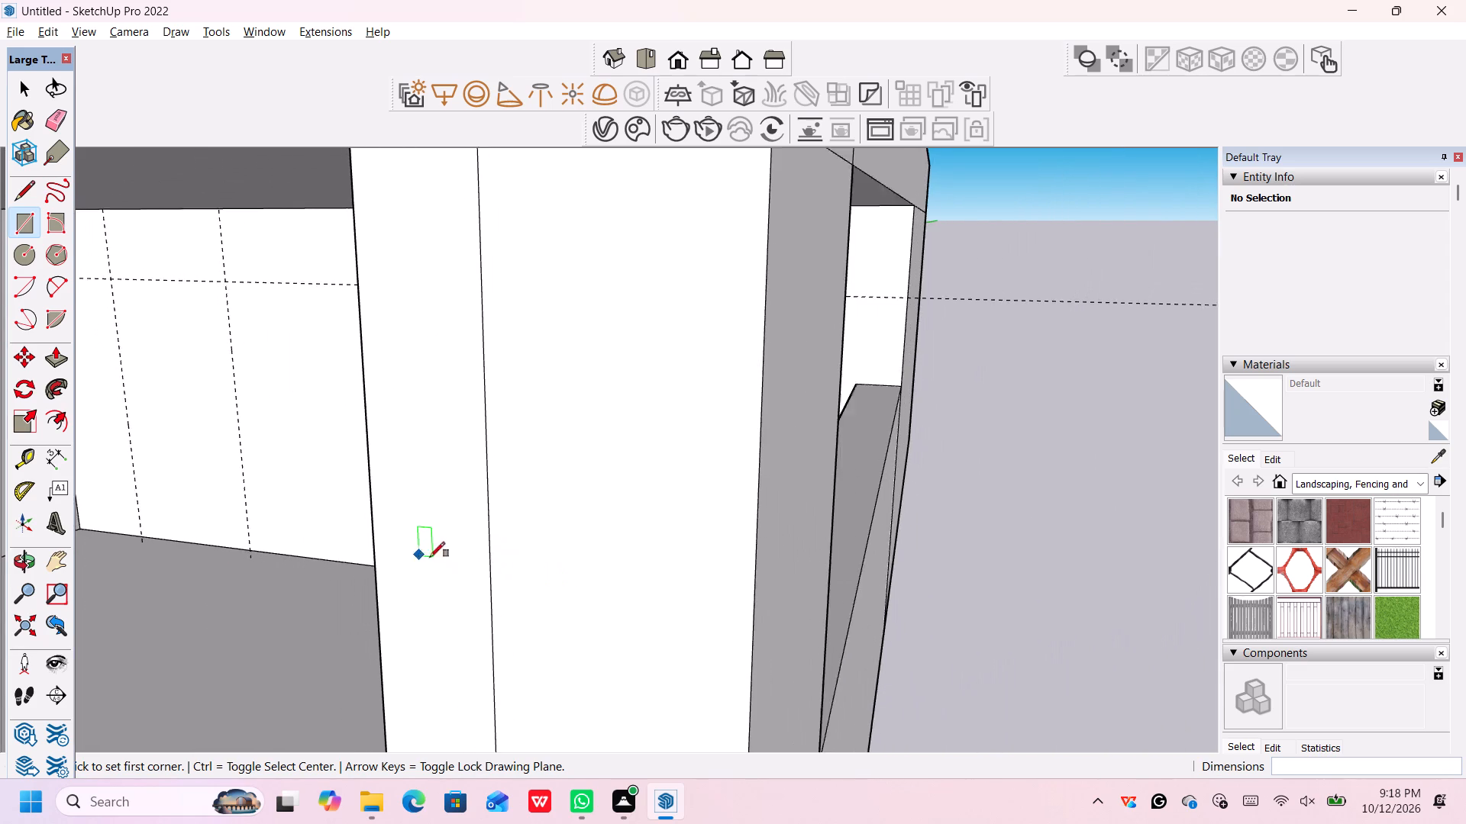
{"action": "scroll", "coordinate": [430, 557], "scroll_direction": "down", "scroll_amount": 2}
{"action": "scroll", "coordinate": [754, 566], "scroll_direction": "down", "scroll_amount": 3}
{"action": "middle_click_drag", "start_coordinate": [1046, 558], "coordinate": [989, 543]}
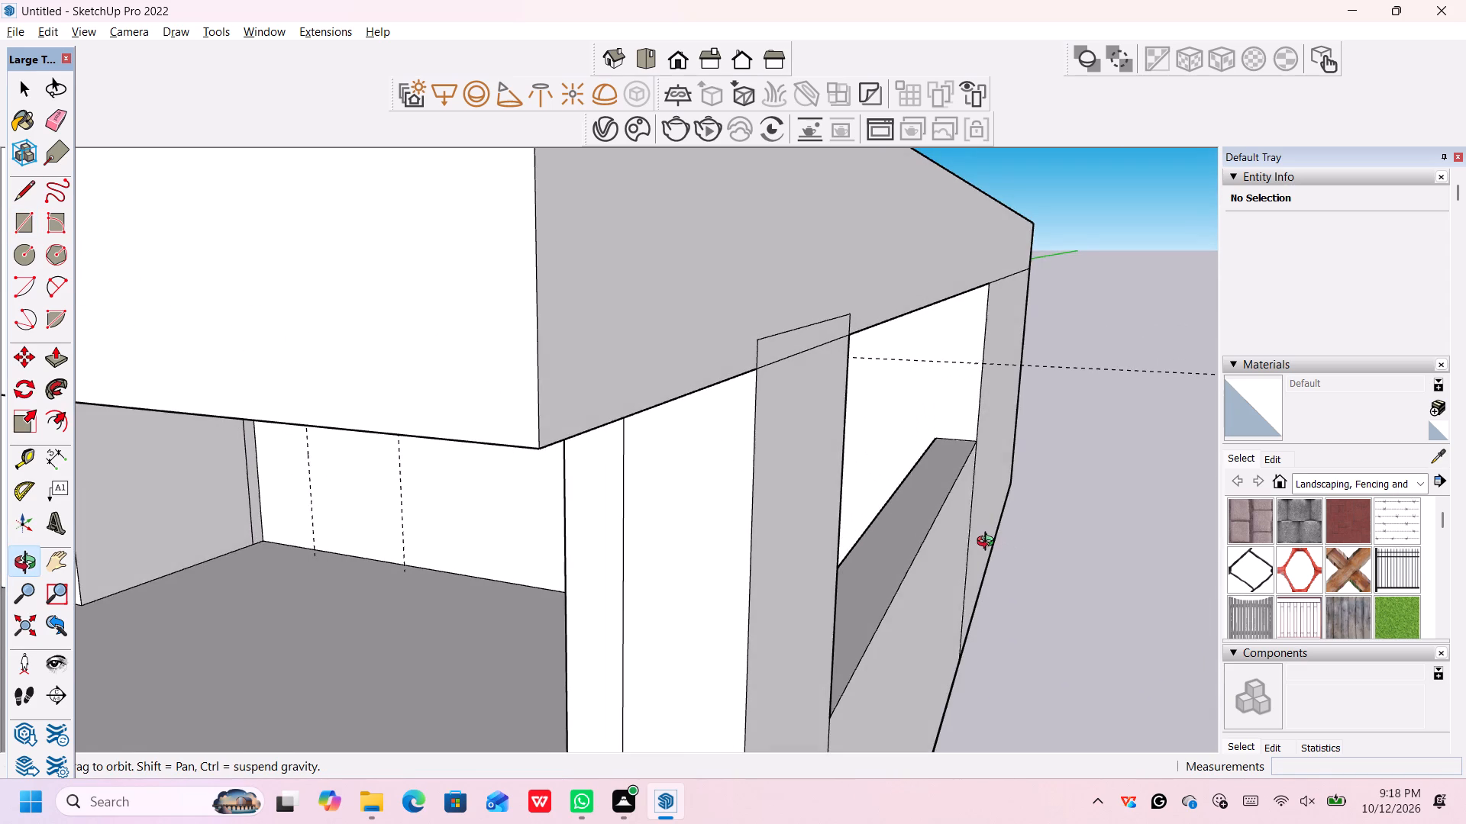
{"action": "middle_click_drag", "start_coordinate": [989, 543], "coordinate": [989, 544]}
{"action": "middle_click_drag", "start_coordinate": [1054, 605], "coordinate": [1046, 587], "text": "shift"}
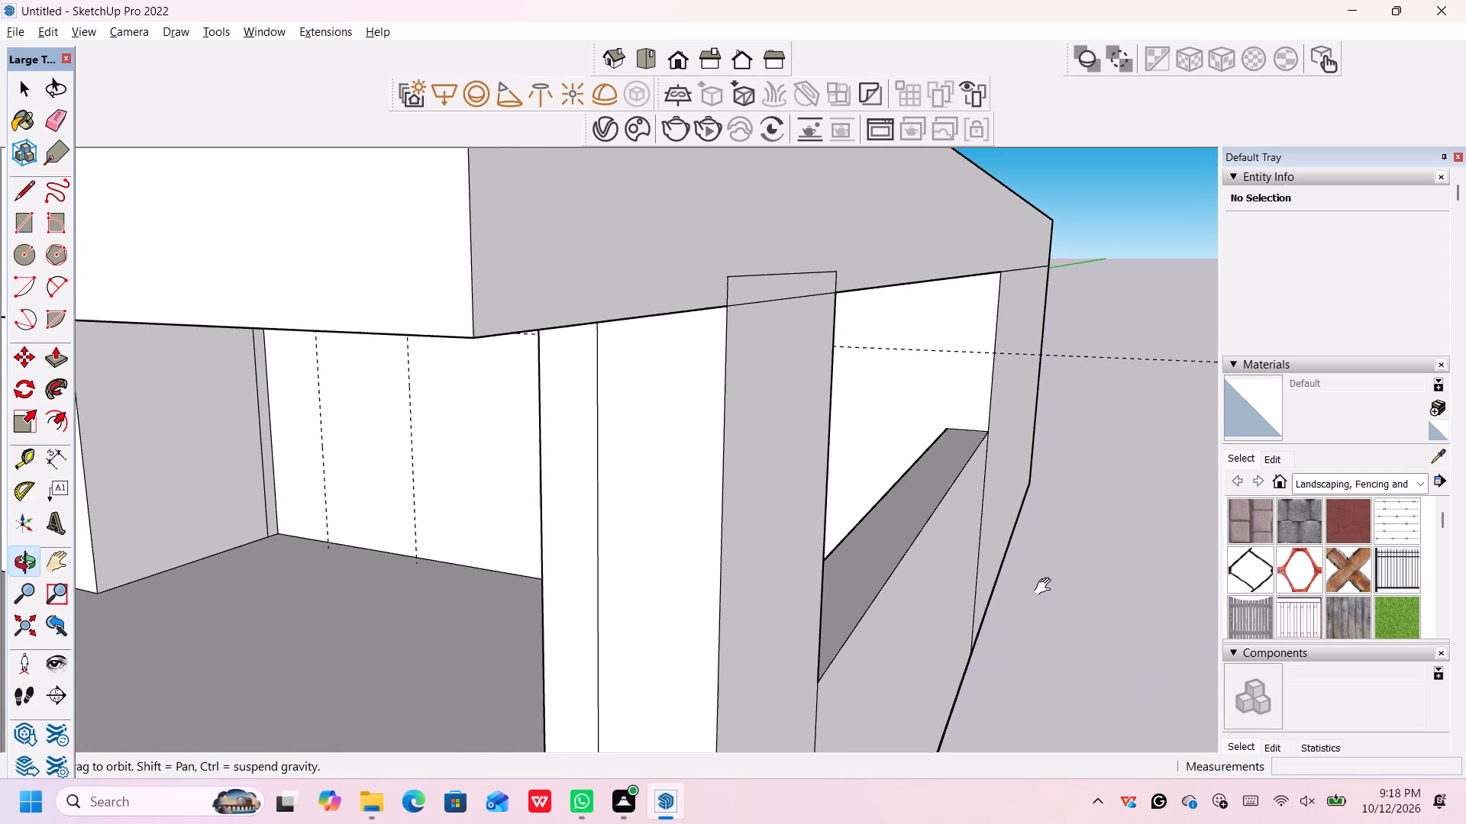
{"action": "middle_click_drag", "start_coordinate": [1046, 587], "coordinate": [715, 503], "text": "shift"}
{"action": "scroll", "coordinate": [777, 517], "scroll_direction": "down", "scroll_amount": 4}
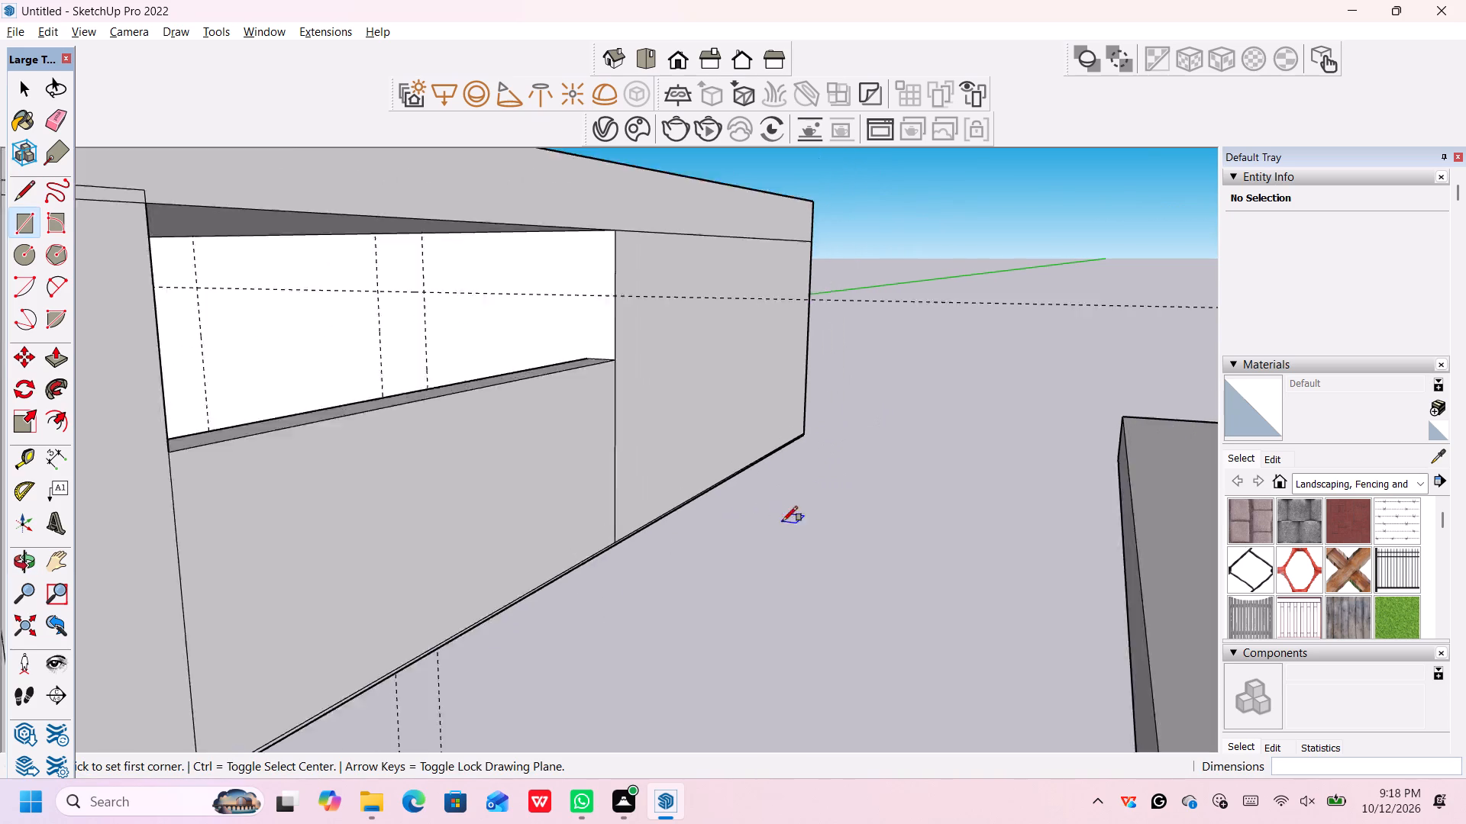
{"action": "scroll", "coordinate": [783, 521], "scroll_direction": "down", "scroll_amount": 2}
{"action": "scroll", "coordinate": [849, 531], "scroll_direction": "down", "scroll_amount": 1}
{"action": "middle_click_drag", "start_coordinate": [851, 538], "coordinate": [612, 580]}
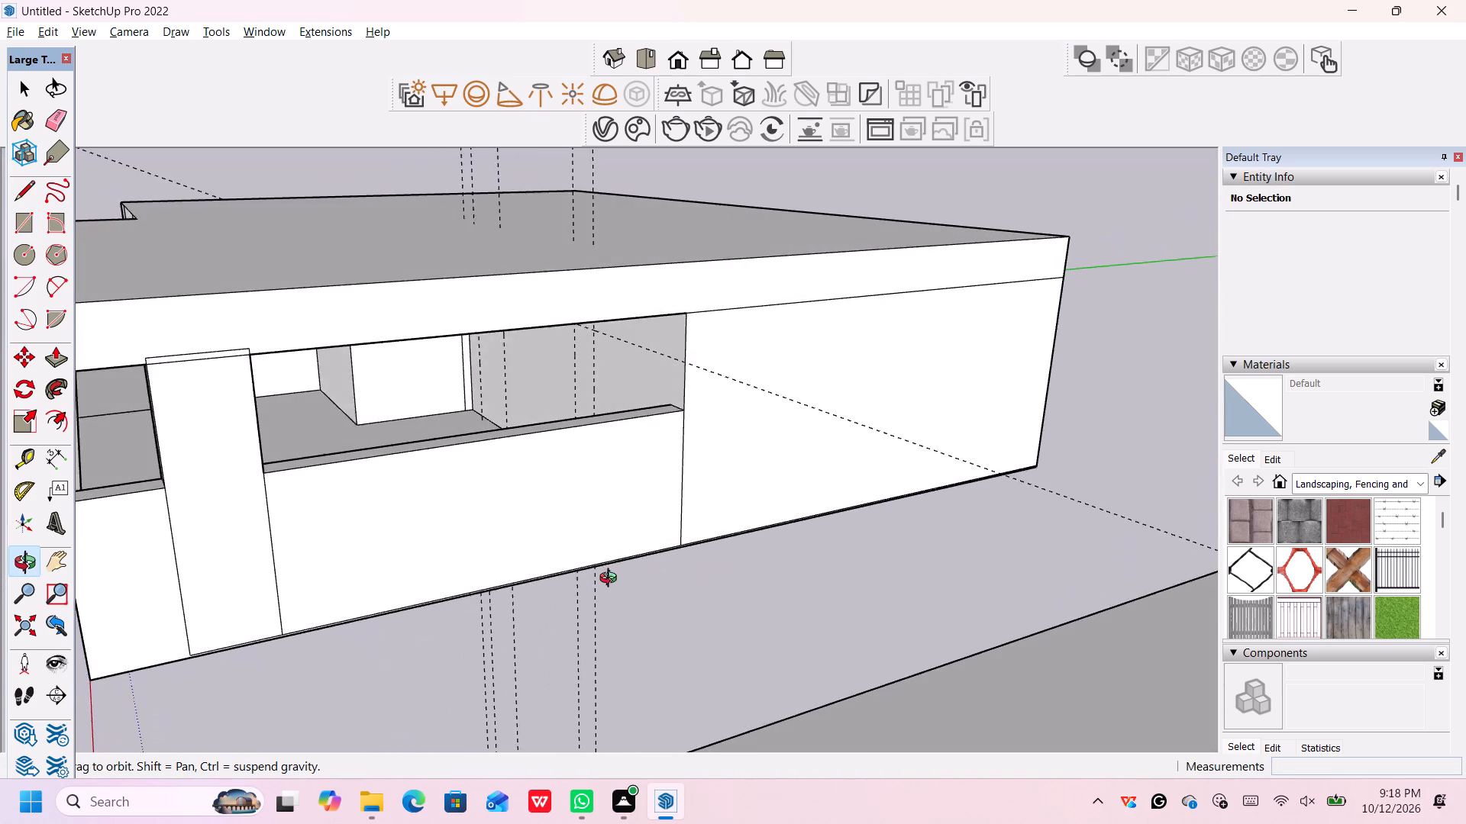
{"action": "middle_click_drag", "start_coordinate": [612, 580], "coordinate": [412, 509]}
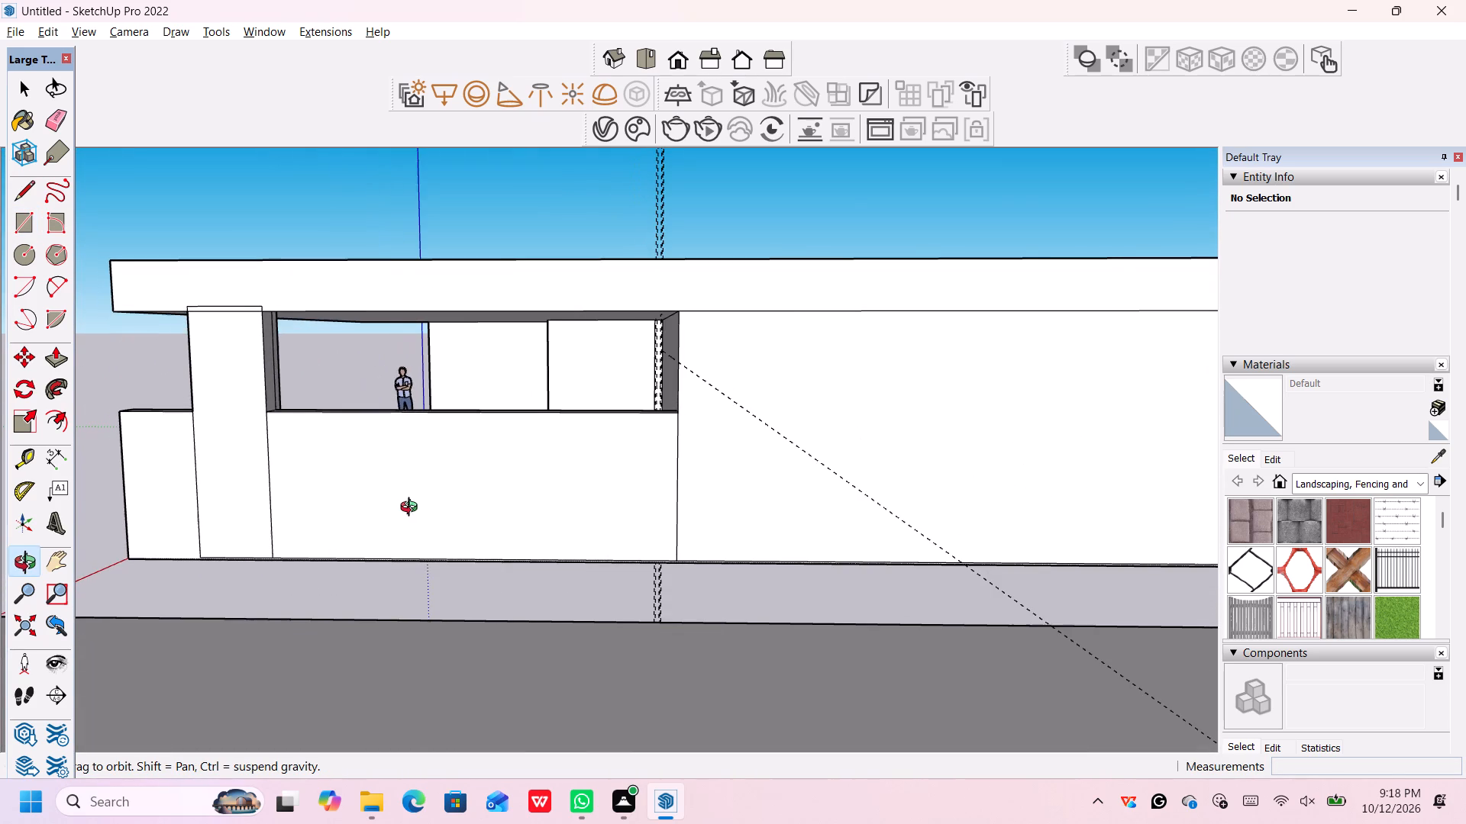
{"action": "middle_click_drag", "start_coordinate": [412, 509], "coordinate": [584, 533]}
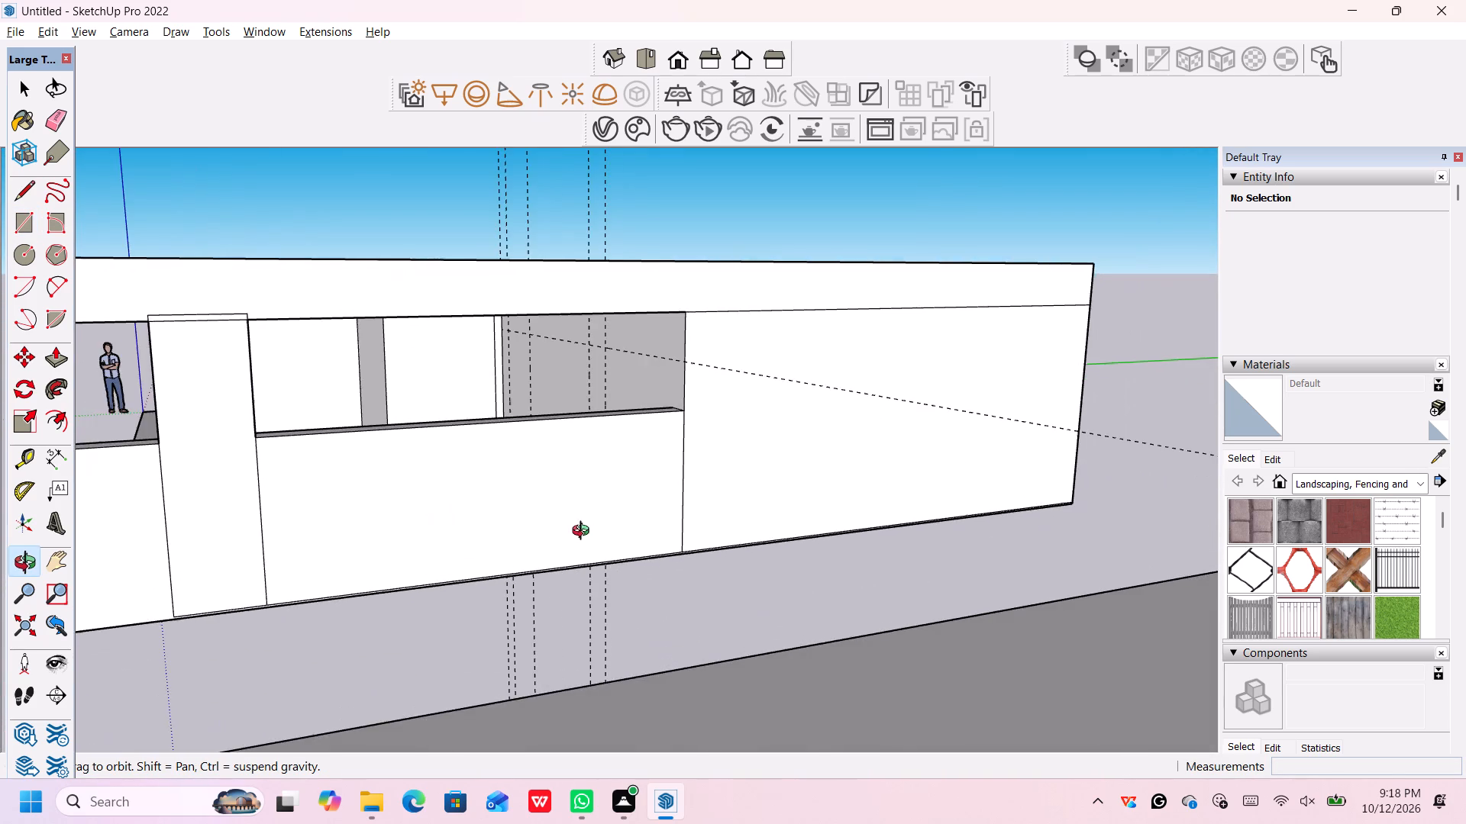
{"action": "middle_click_drag", "start_coordinate": [584, 533], "coordinate": [1039, 589]}
{"action": "middle_click_drag", "start_coordinate": [1042, 589], "coordinate": [1061, 587]}
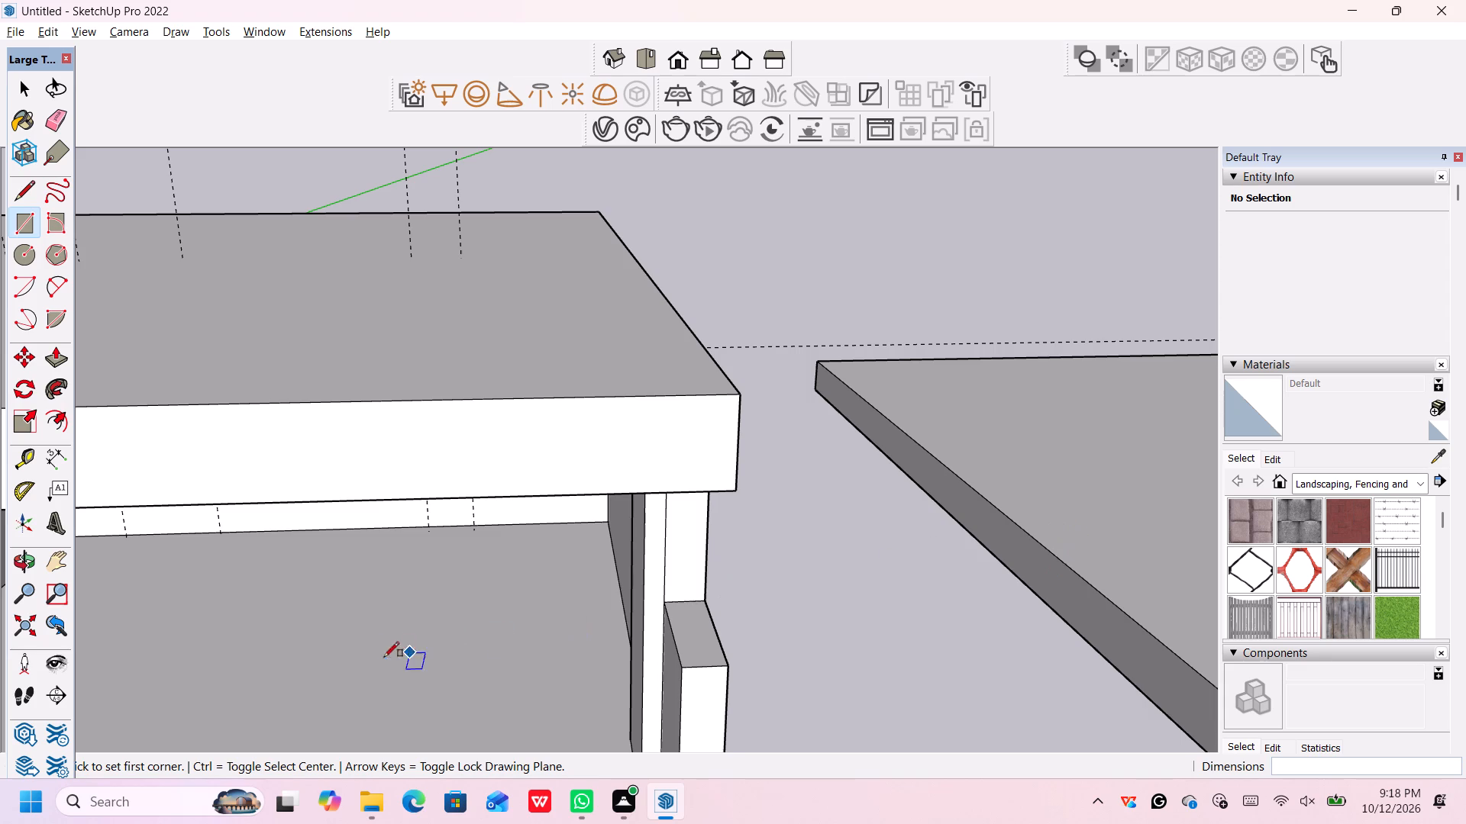
{"action": "scroll", "coordinate": [474, 553], "scroll_direction": "up", "scroll_amount": 7}
{"action": "scroll", "coordinate": [431, 482], "scroll_direction": "down", "scroll_amount": 4}
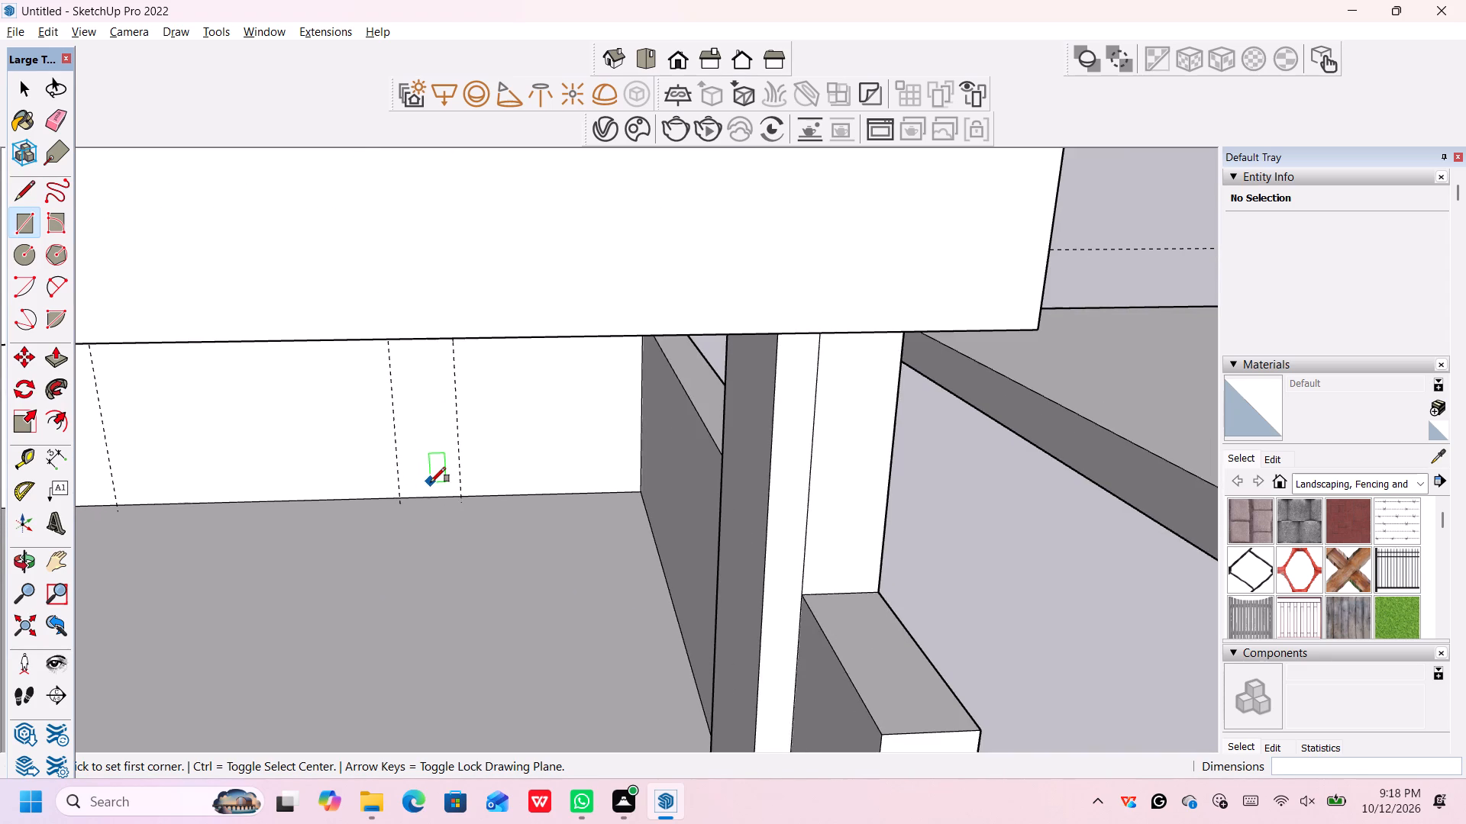
{"action": "middle_click_drag", "start_coordinate": [439, 510], "coordinate": [509, 476]}
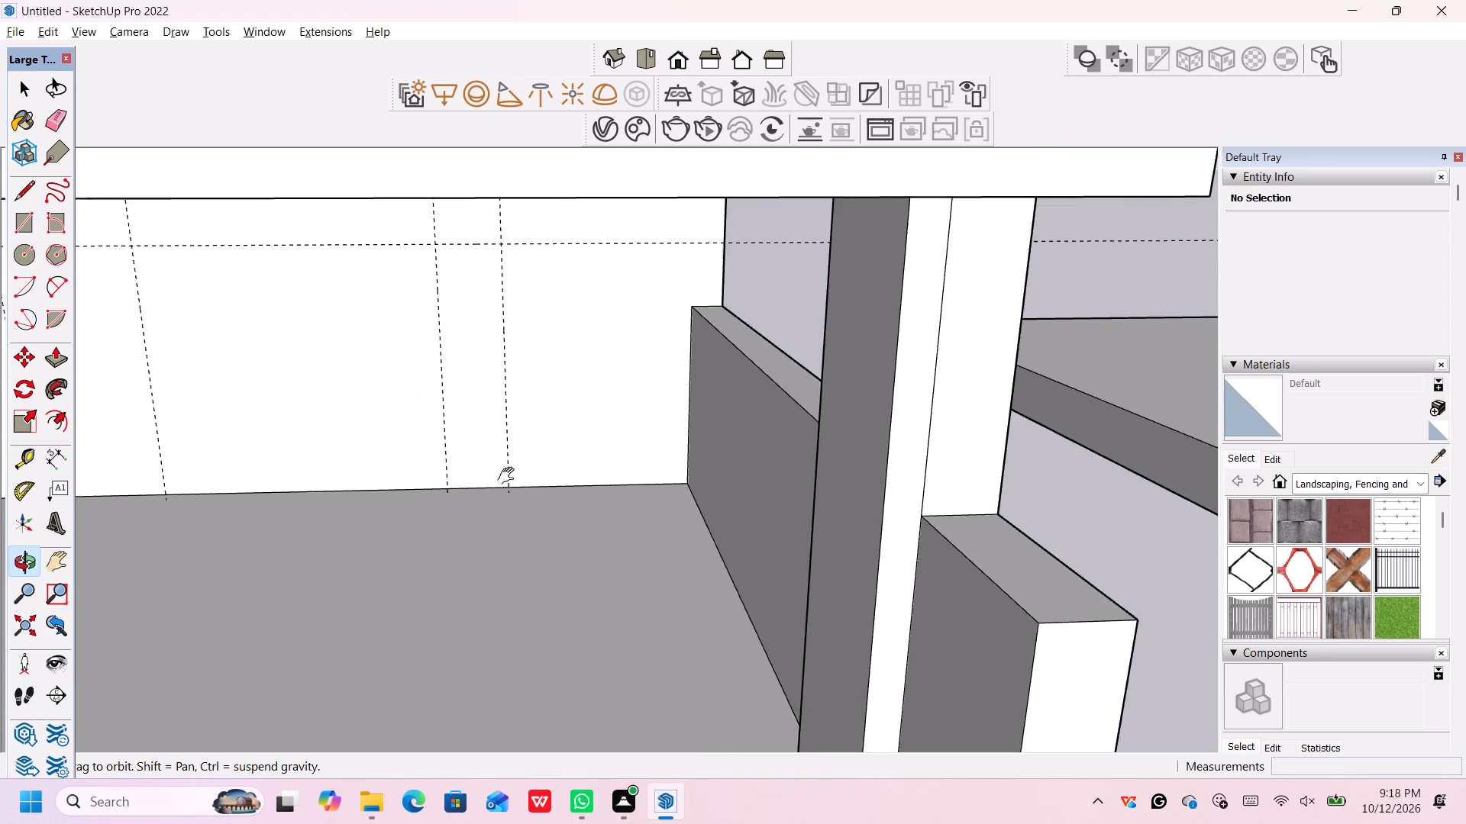
{"action": "middle_click_drag", "start_coordinate": [509, 476], "coordinate": [760, 462]}
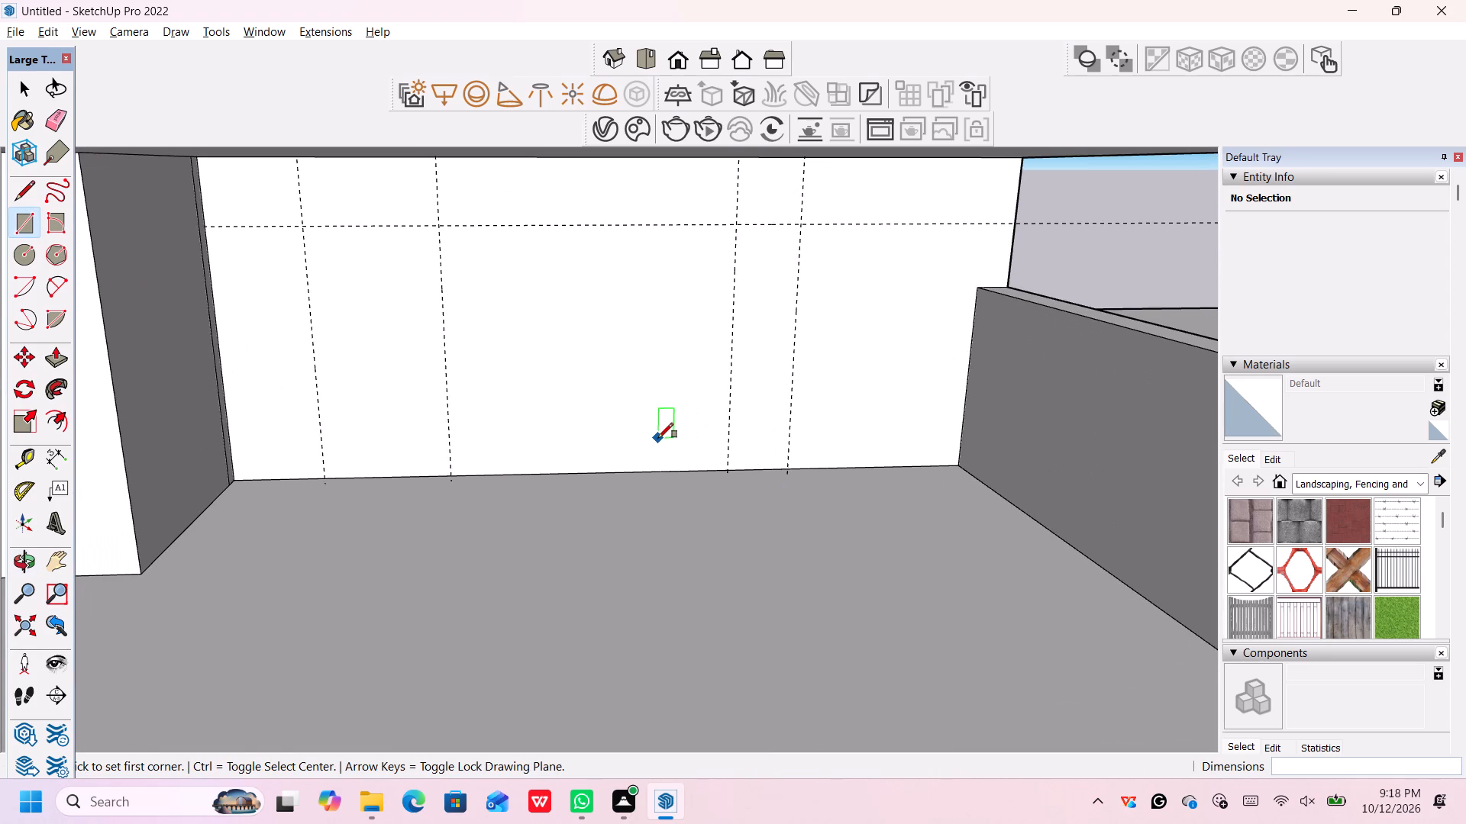
{"action": "key", "text": "ctrl+z"}
{"action": "key", "text": "ctrl+z"}
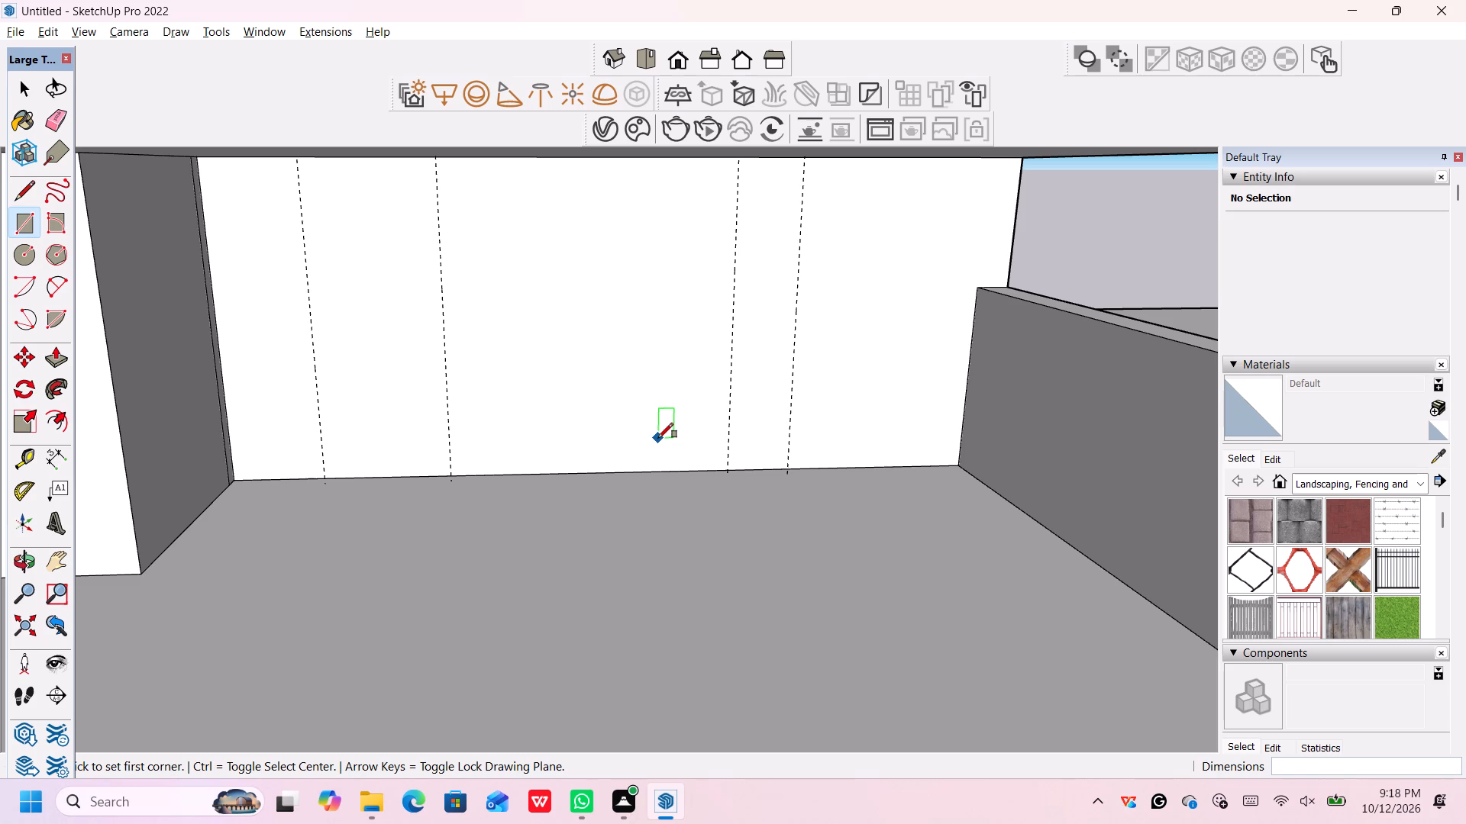
{"action": "key", "text": "ctrl+z"}
{"action": "key", "text": "ctrl+z"}
{"action": "key", "text": "ctrl+z"}
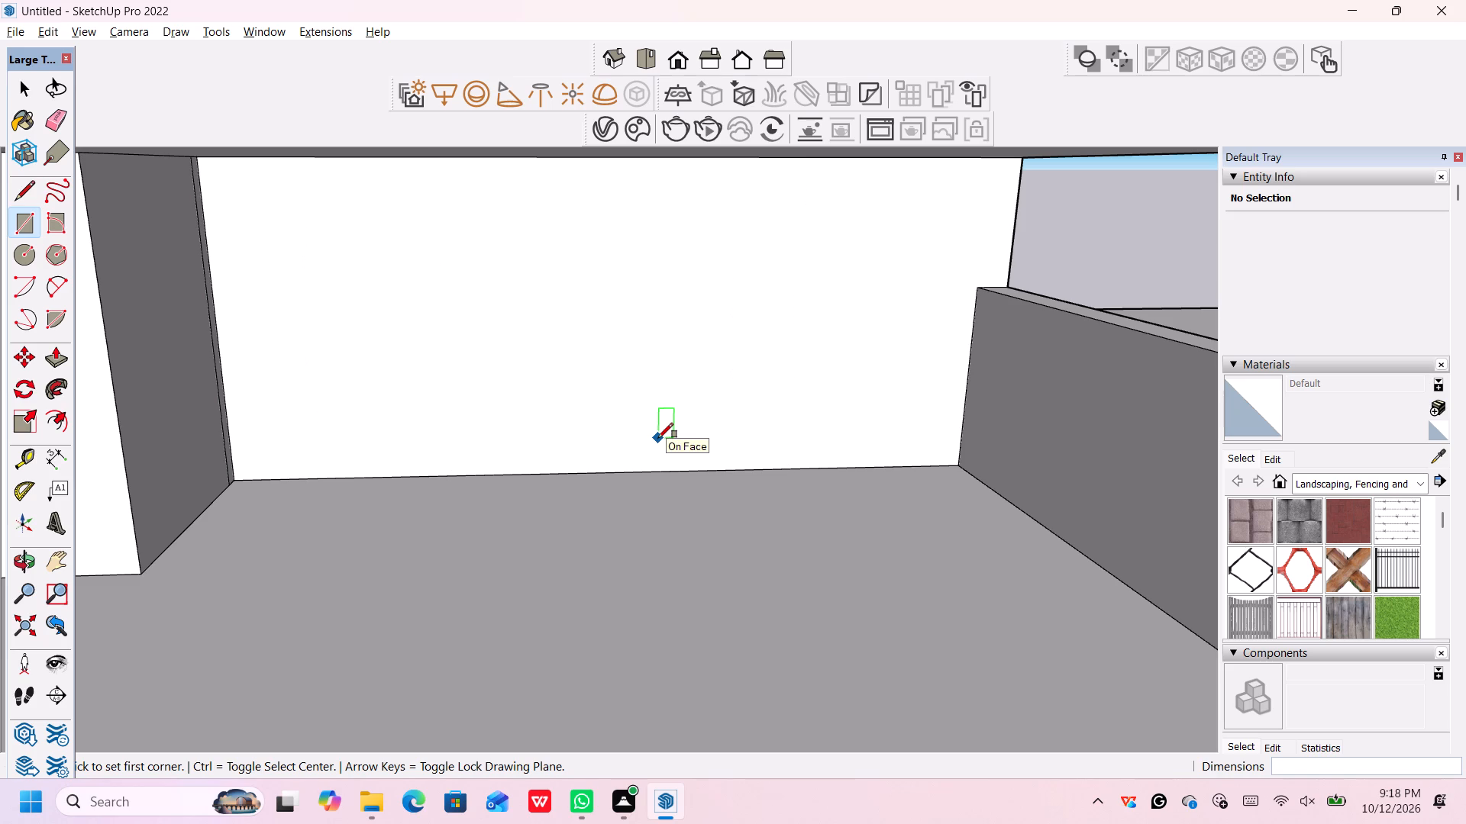
{"action": "key", "text": "space"}
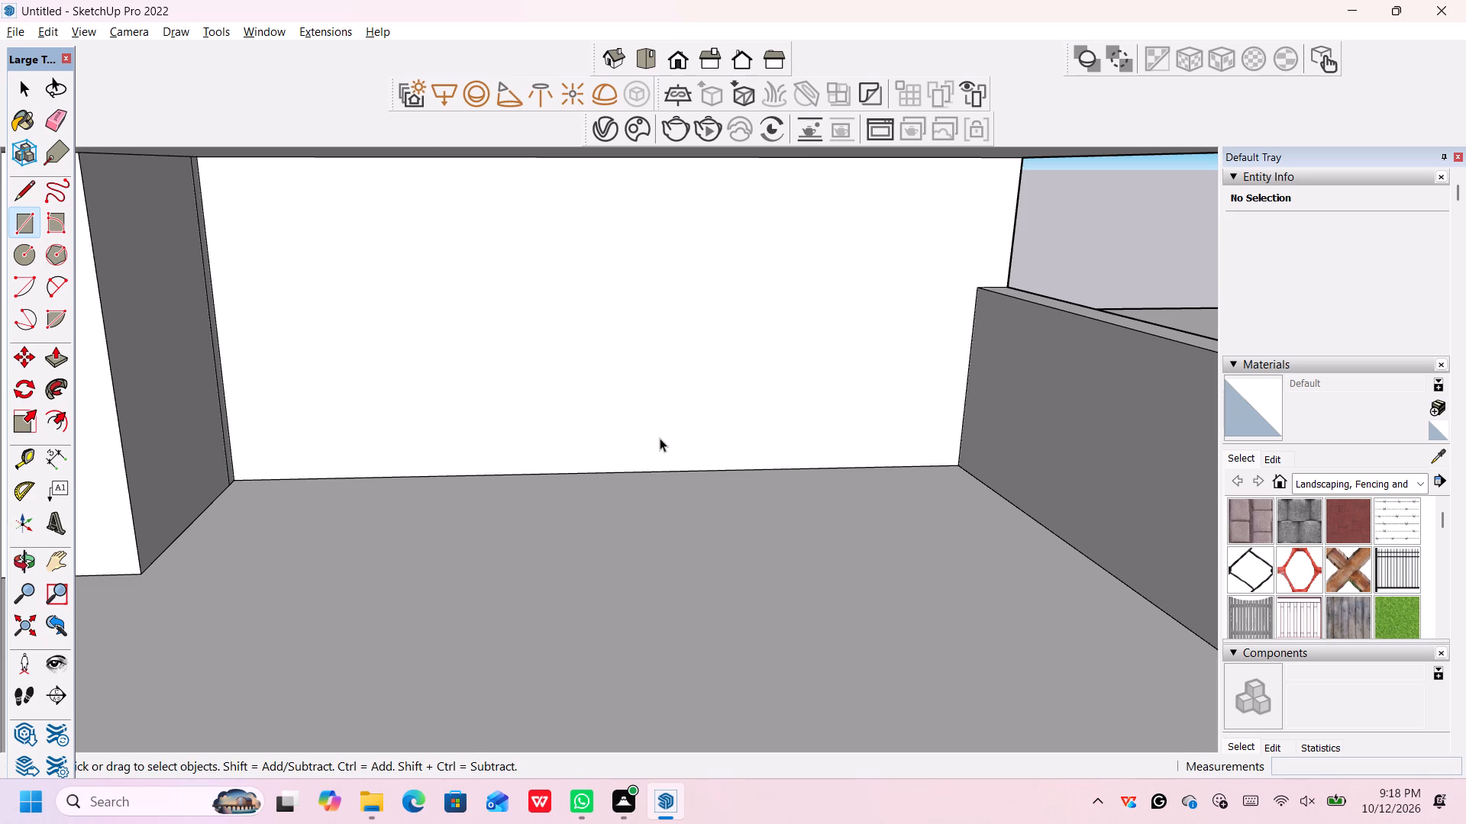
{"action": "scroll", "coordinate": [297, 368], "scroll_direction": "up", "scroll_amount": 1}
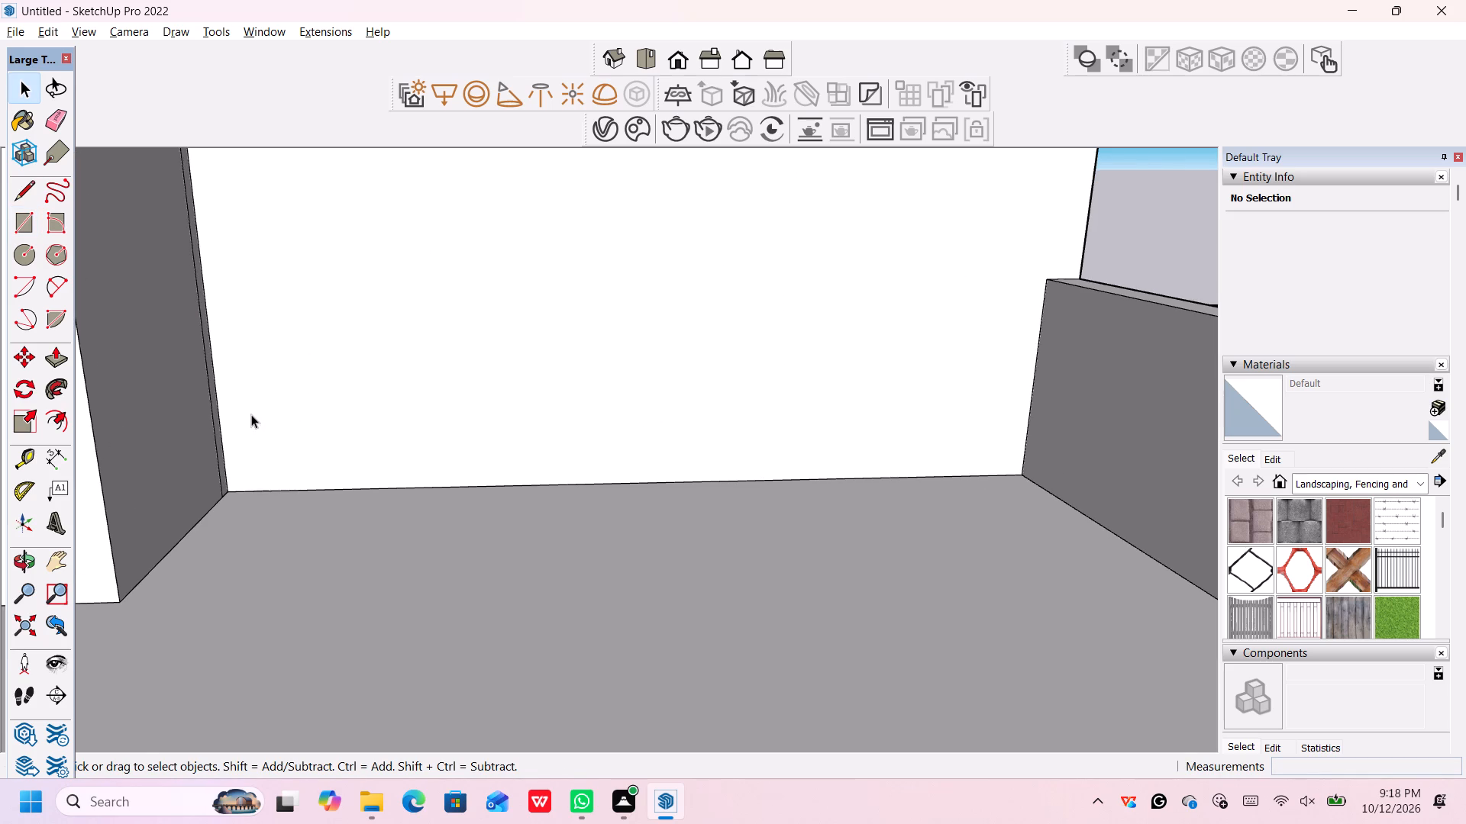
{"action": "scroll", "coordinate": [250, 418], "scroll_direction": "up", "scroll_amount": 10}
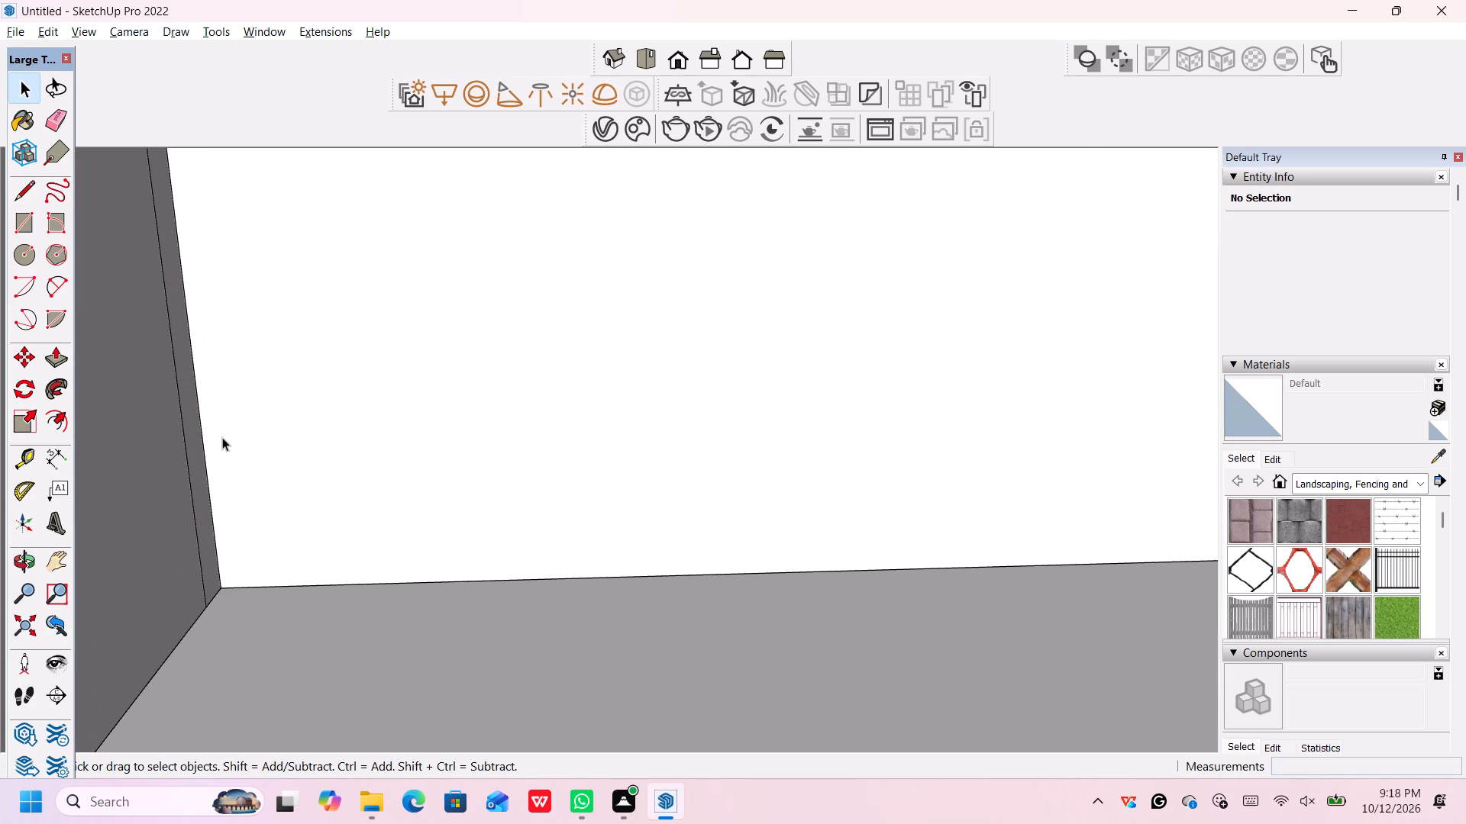
Erase the stray vertical line on the side wall next to its corner with the porch's rear wall.
{"action": "key", "text": "e"}
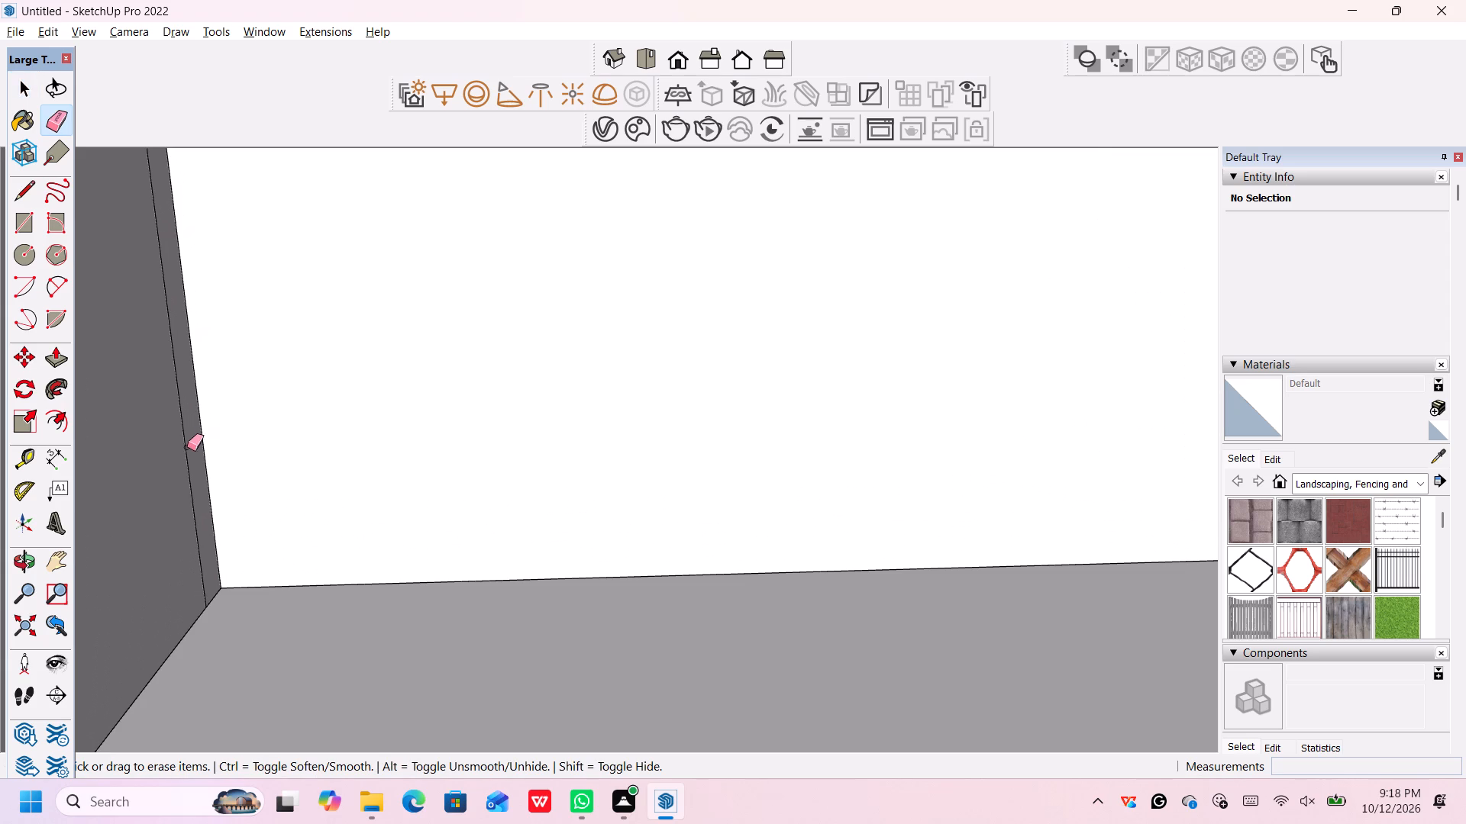
{"action": "left_click", "coordinate": [186, 445]}
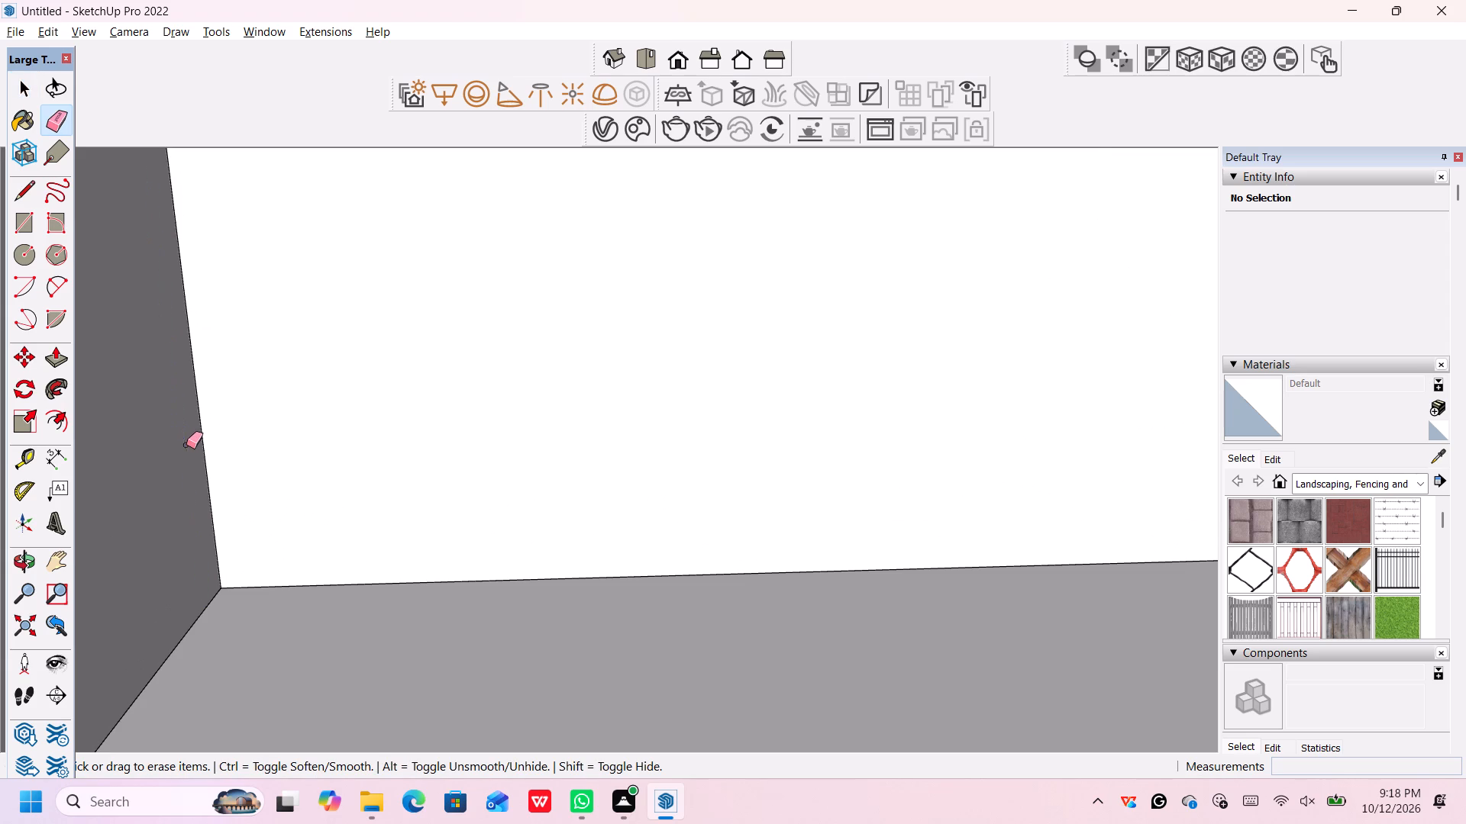
{"action": "key", "text": "space"}
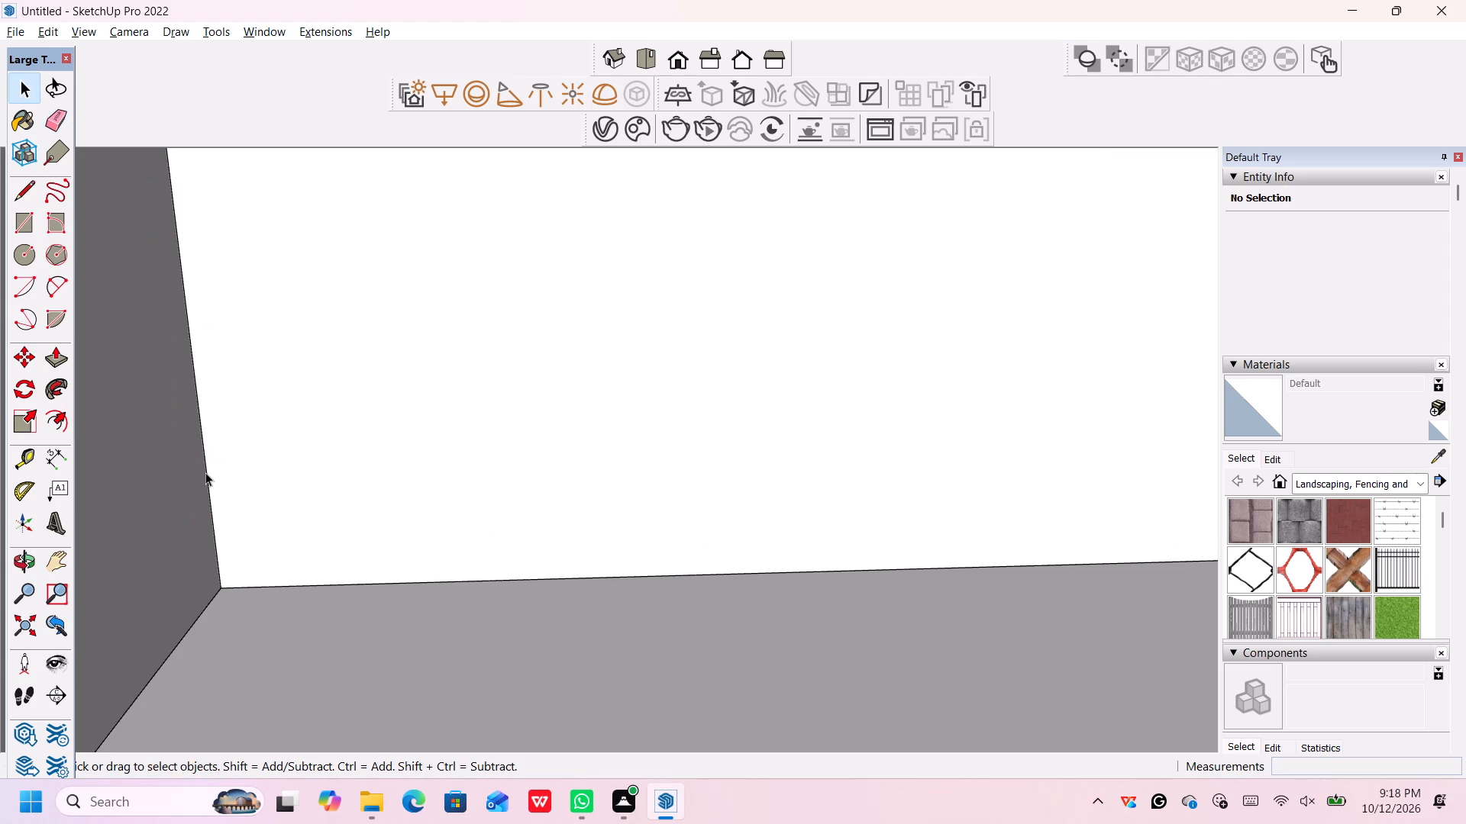
Place a vertical guide on the rear wall 2' from its left-hand corner edge, and another 4' beyond that guide.
{"action": "key", "text": "t"}
{"action": "left_click", "coordinate": [205, 472]}
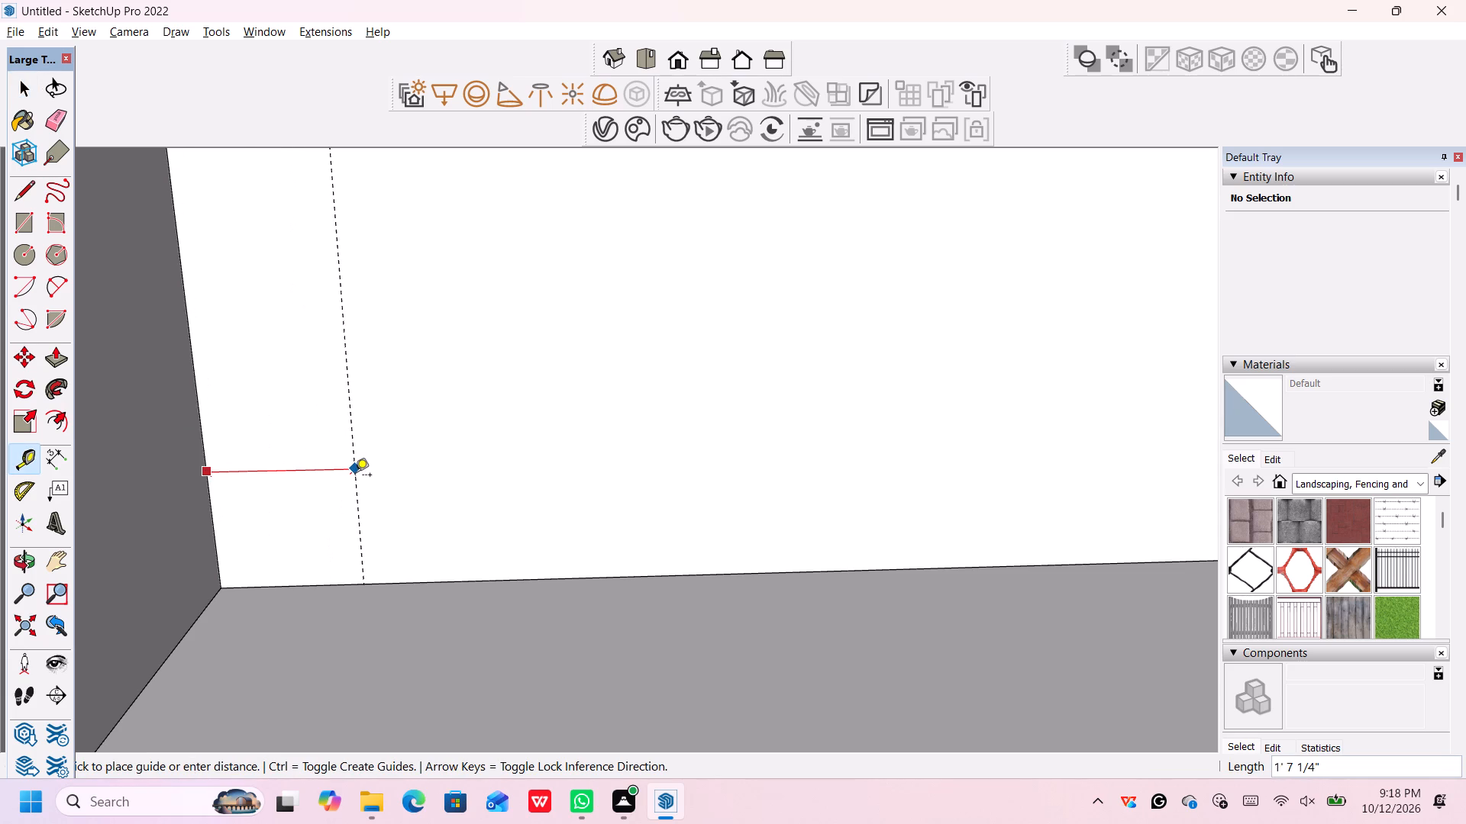
{"action": "key", "text": "2"}
{"action": "key", "text": "apostrophe"}
{"action": "key", "text": "Return"}
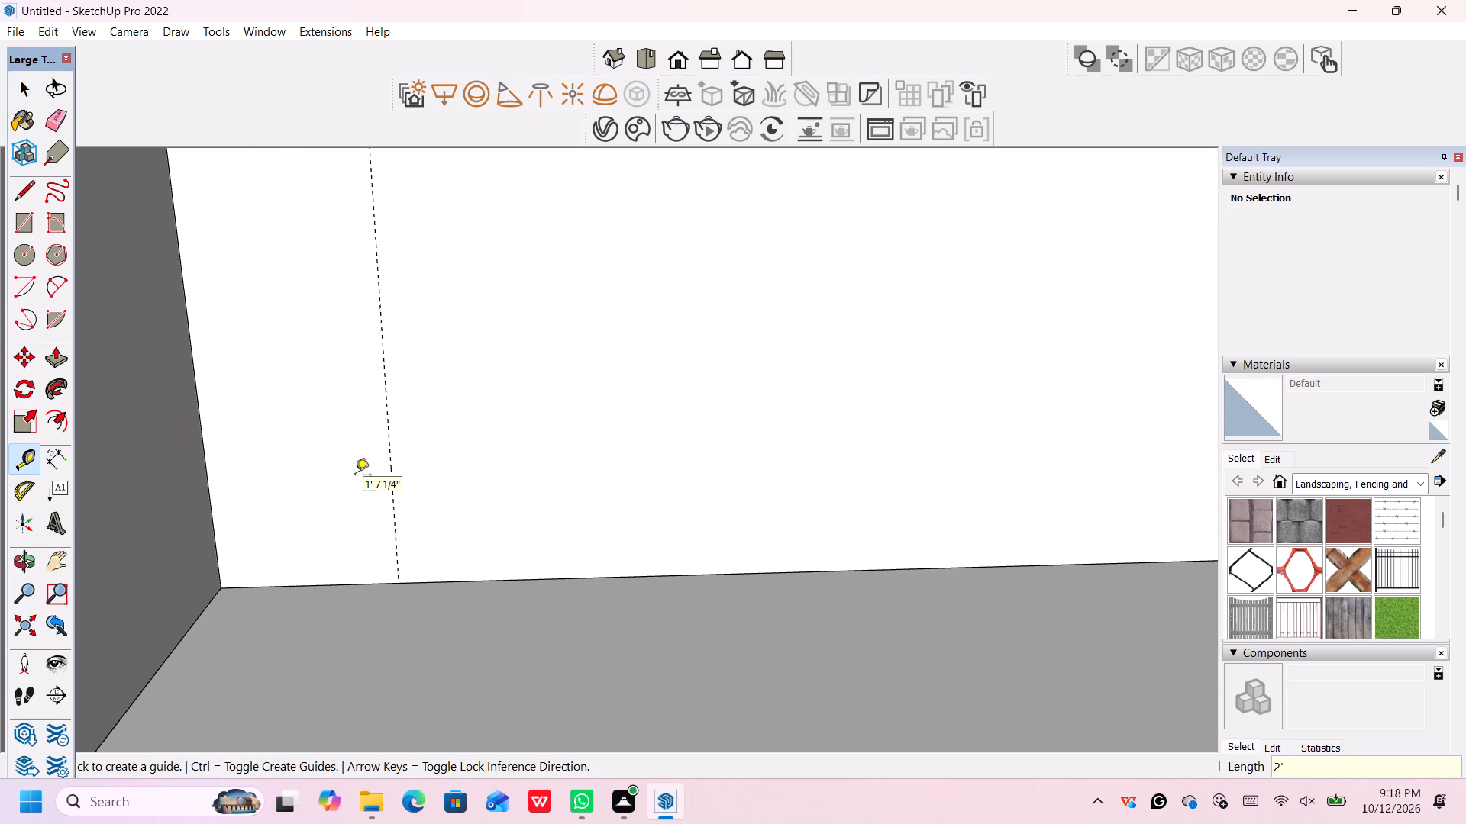
{"action": "left_click", "coordinate": [390, 419]}
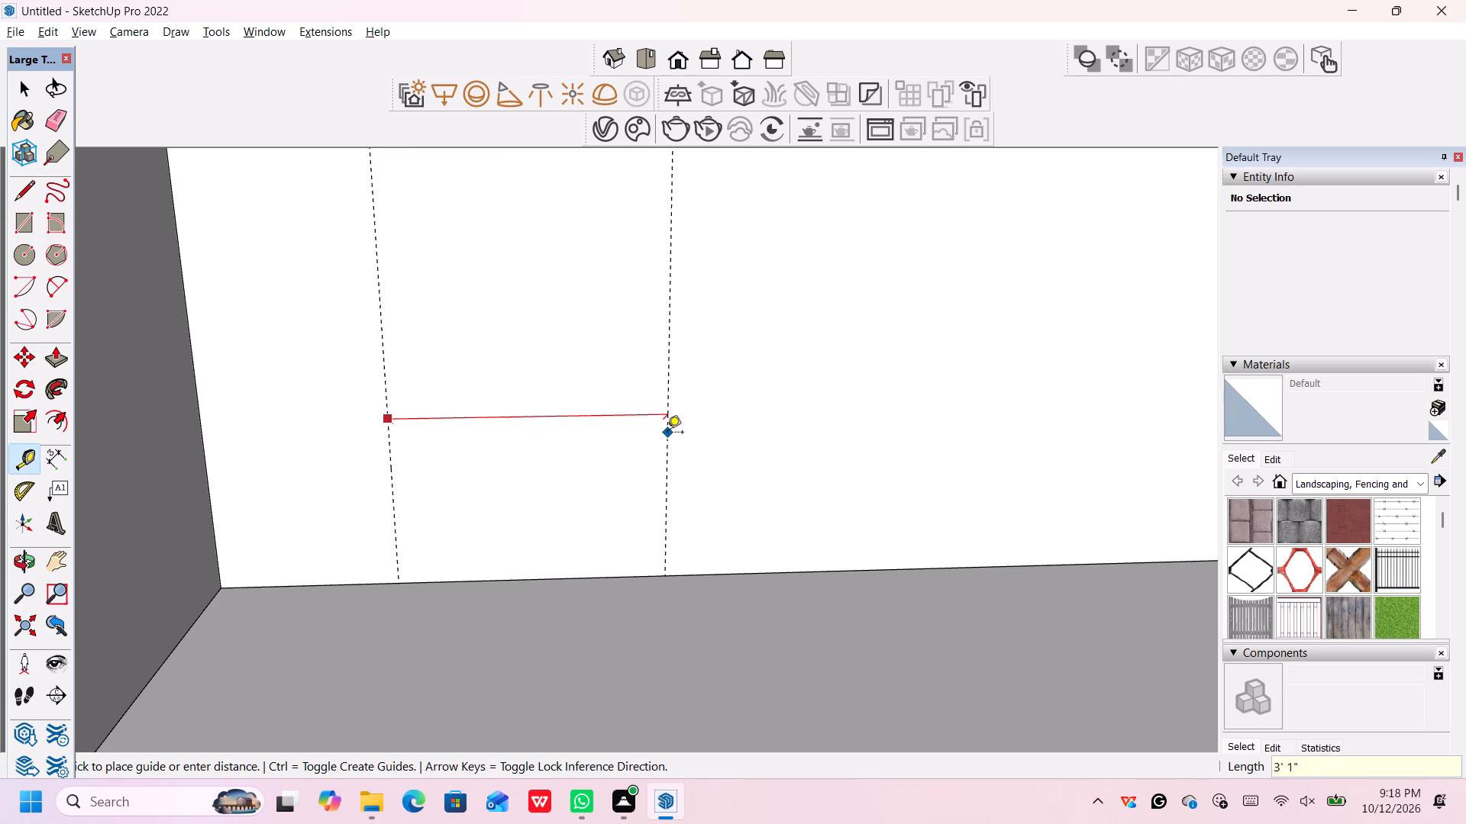
{"action": "type", "text": "4'"}
{"action": "key", "text": "Return"}
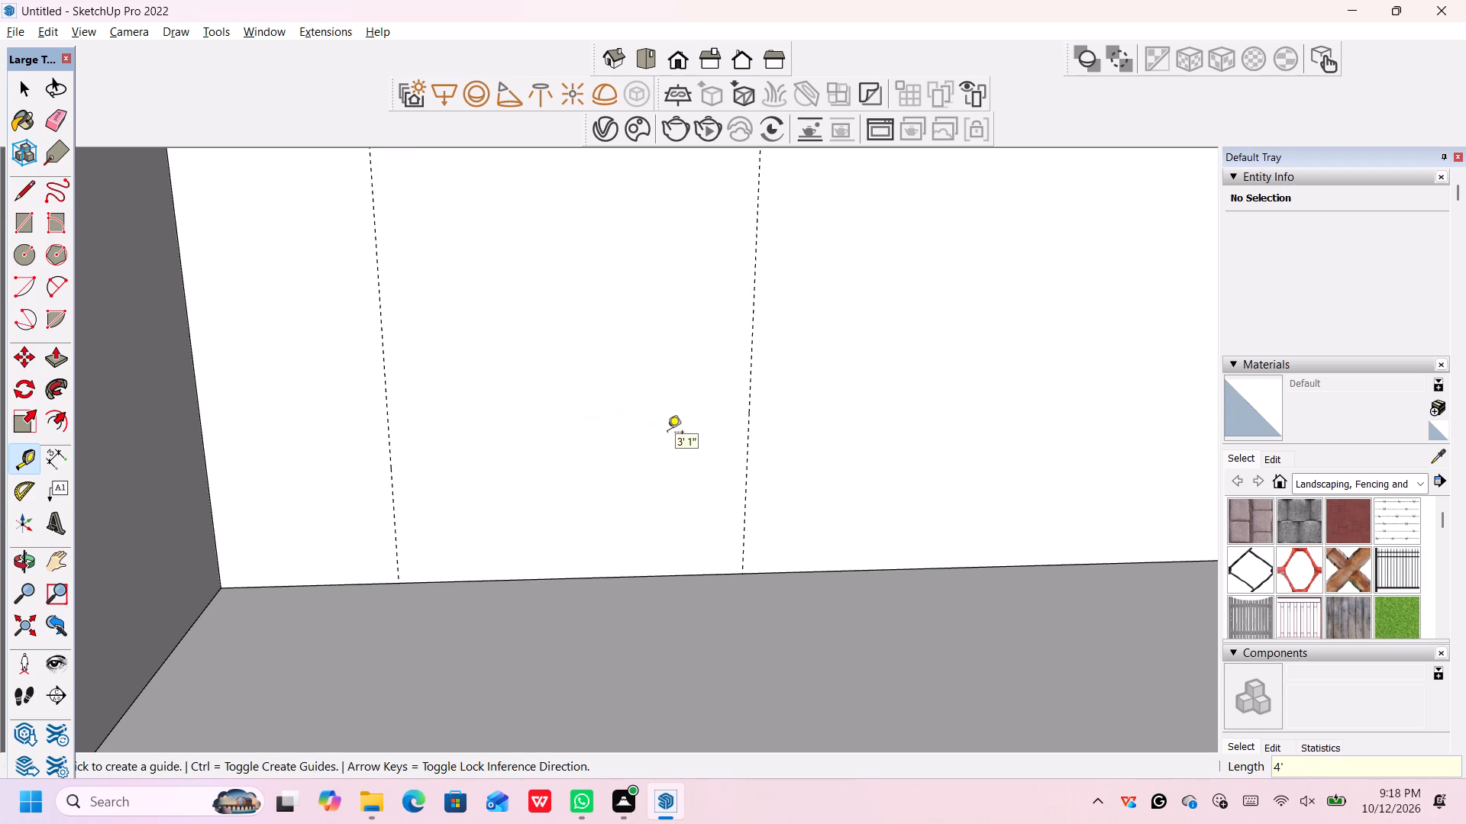
Add a vertical guide 8' past the last one along the rear wall, and one more 2' beyond it.
{"action": "scroll", "coordinate": [673, 422], "scroll_direction": "down", "scroll_amount": 5}
{"action": "scroll", "coordinate": [774, 370], "scroll_direction": "down", "scroll_amount": 7}
{"action": "middle_click_drag", "start_coordinate": [772, 372], "coordinate": [706, 332]}
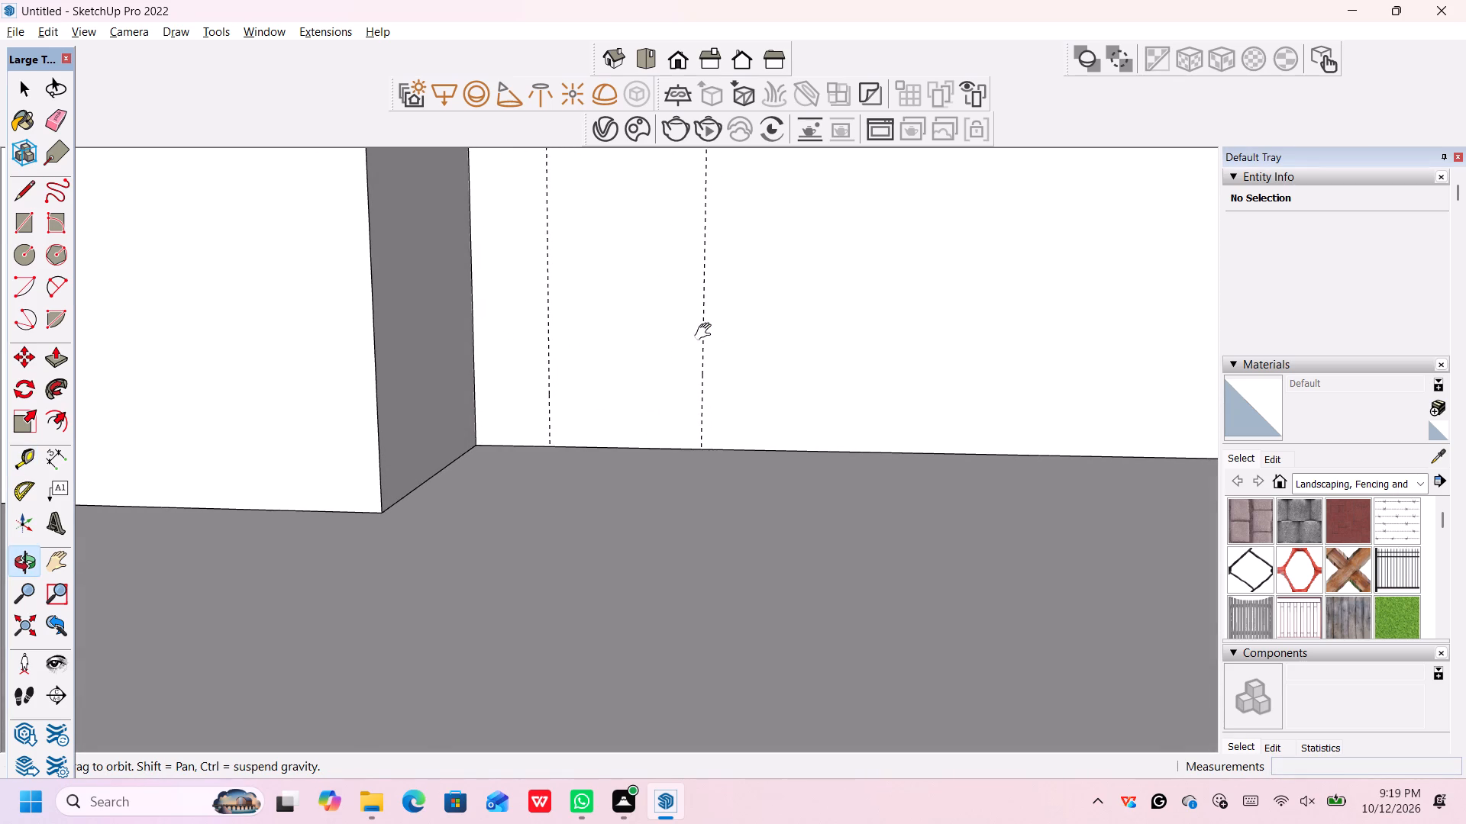
{"action": "middle_click_drag", "start_coordinate": [706, 332], "coordinate": [270, 461]}
{"action": "left_click", "coordinate": [269, 429]}
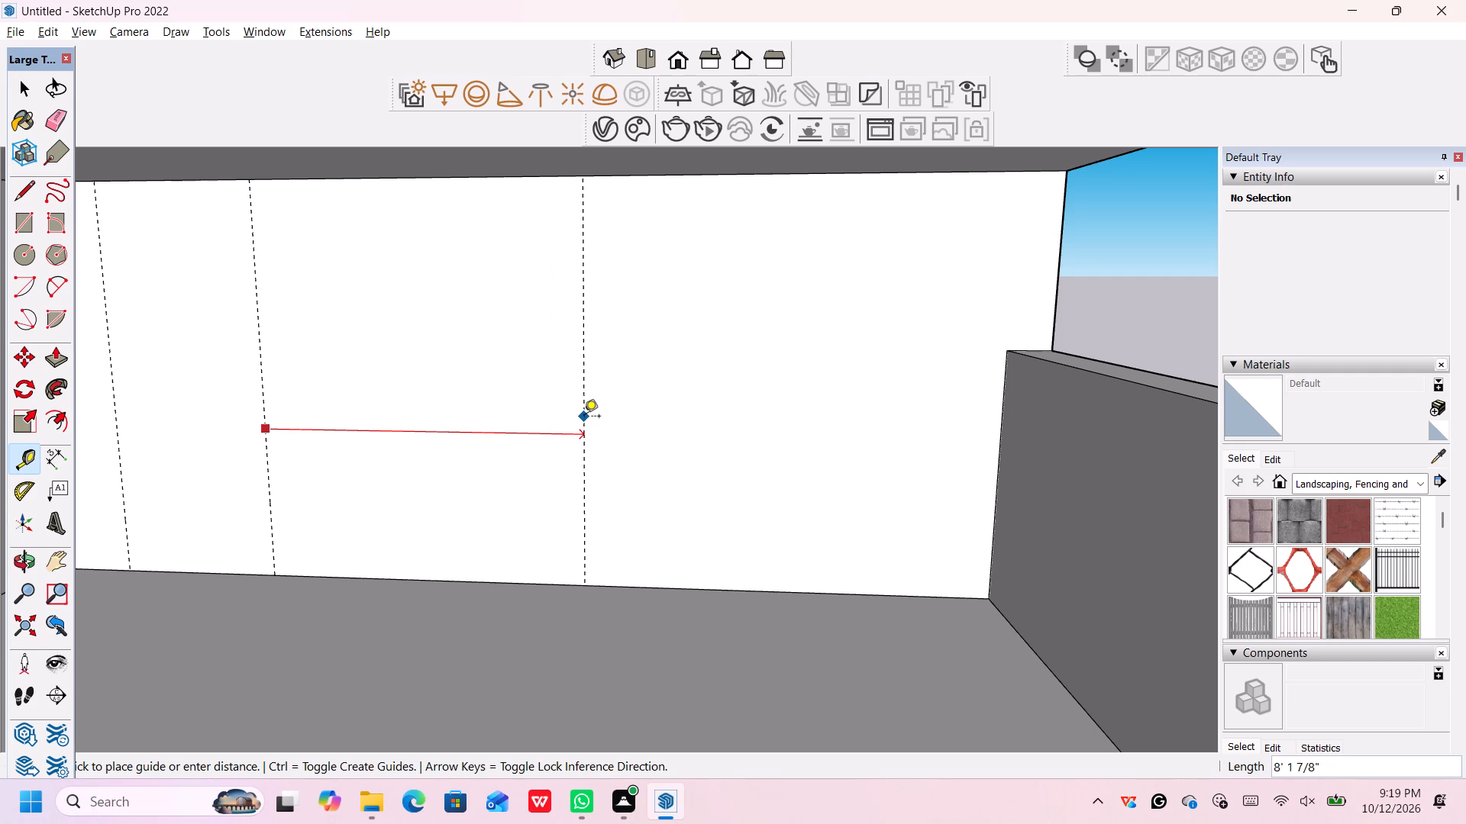
{"action": "type", "text": "8'"}
{"action": "key", "text": "Return"}
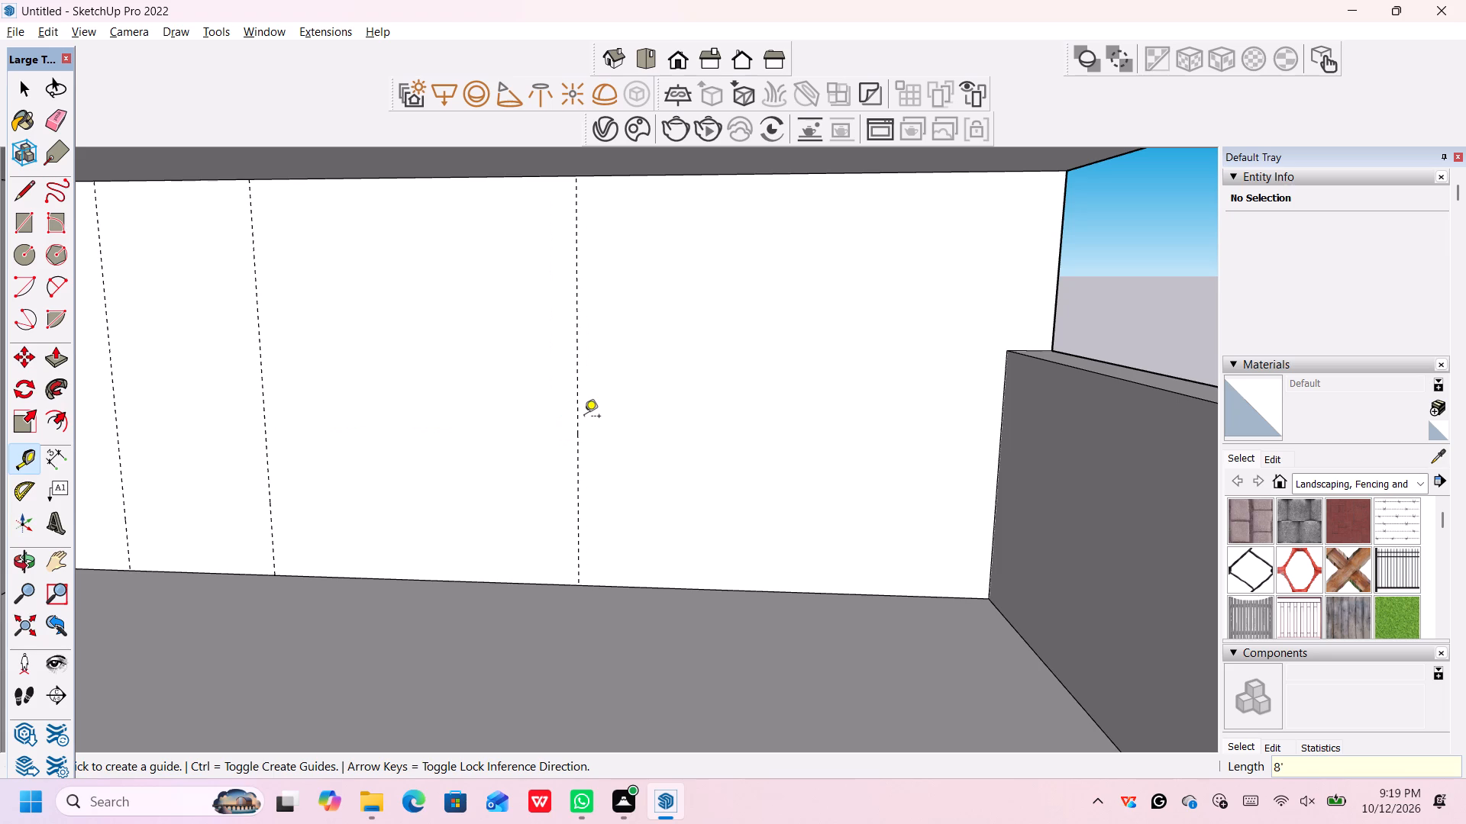
{"action": "left_click", "coordinate": [578, 412]}
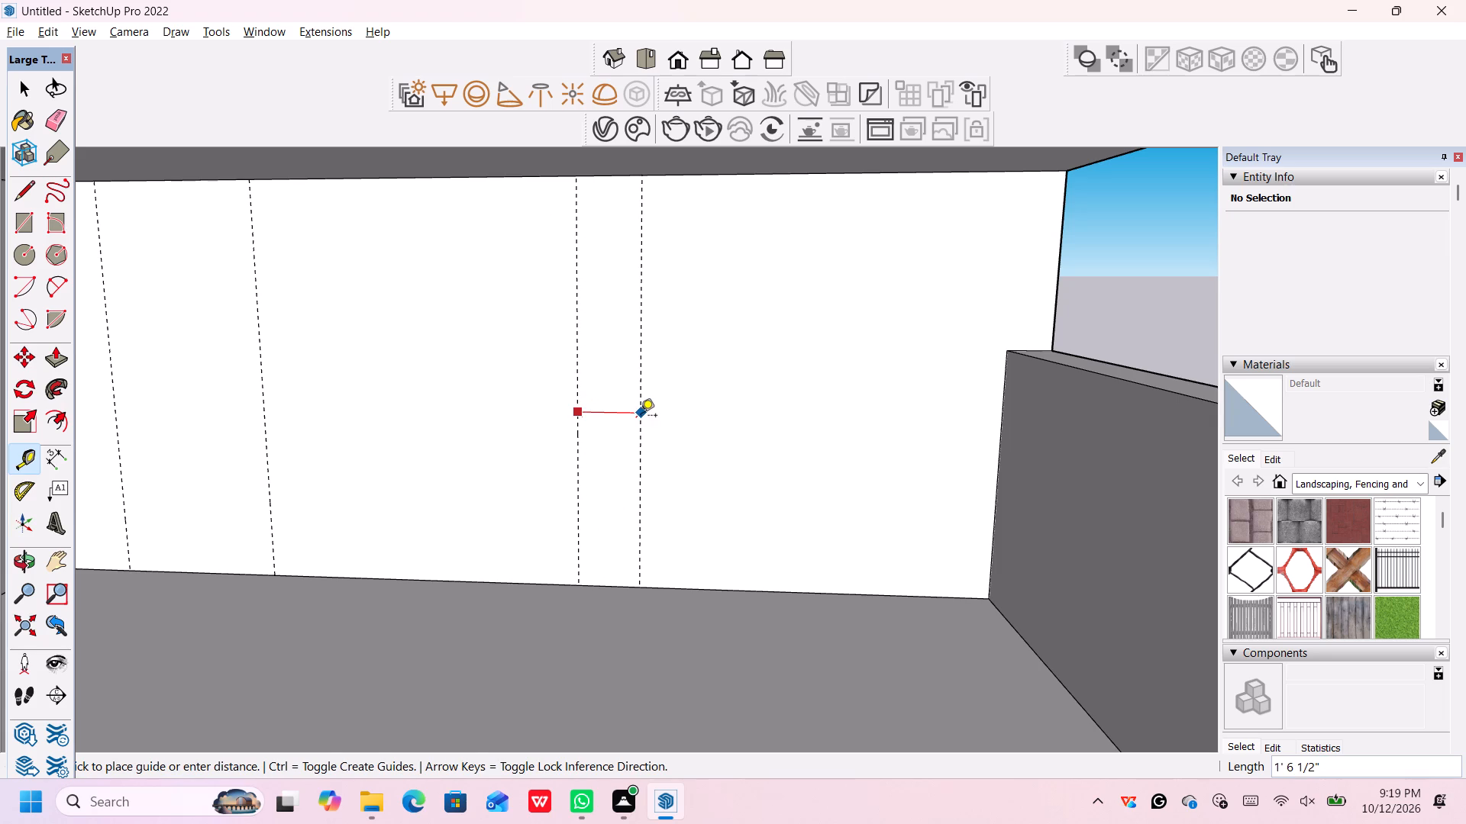
{"action": "type", "text": "2'"}
{"action": "key", "text": "Return"}
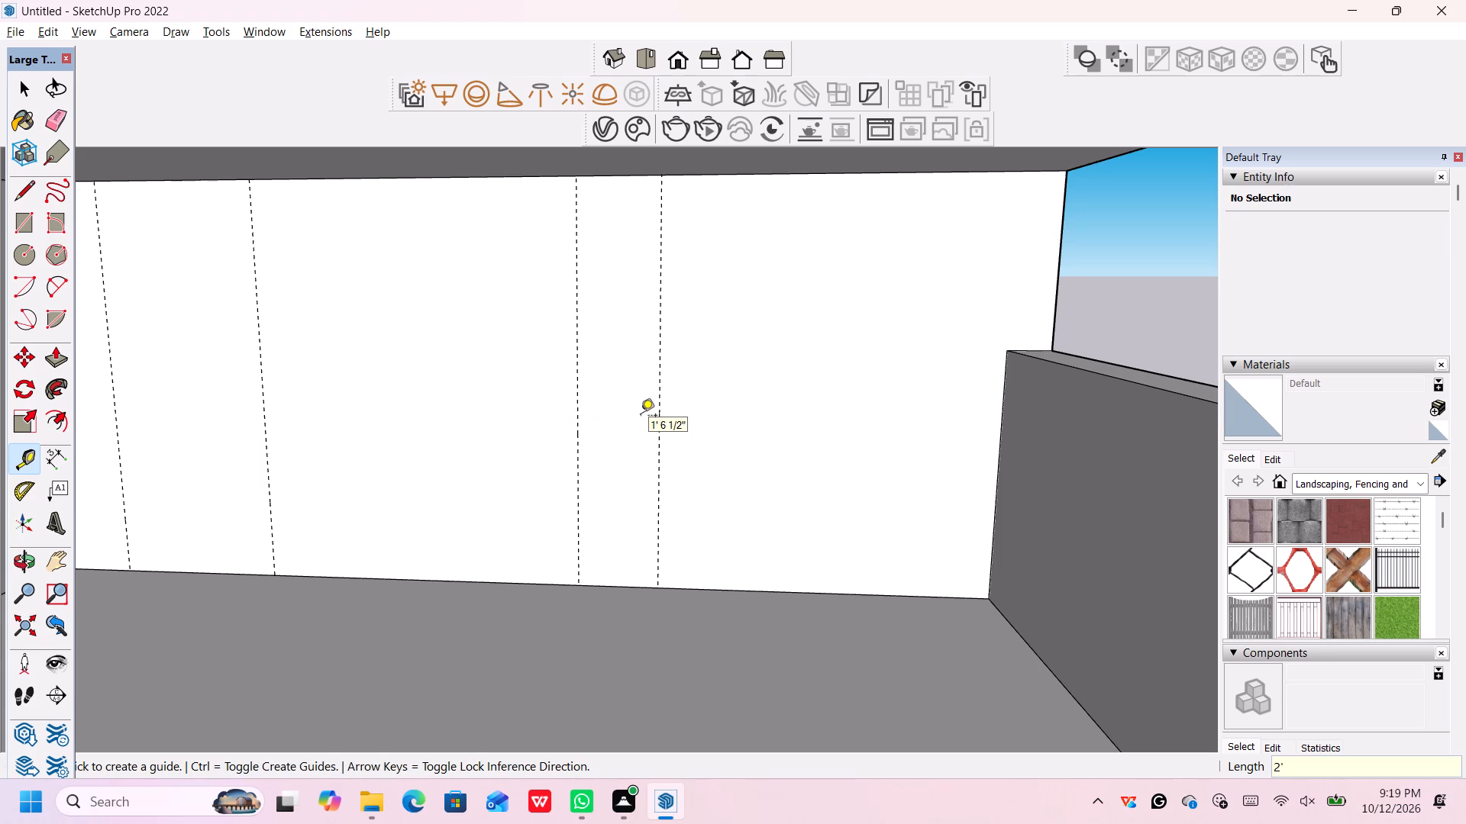
Place a horizontal guide on the rear wall 6' above its floor edge.
{"action": "scroll", "coordinate": [628, 578], "scroll_direction": "up", "scroll_amount": 7}
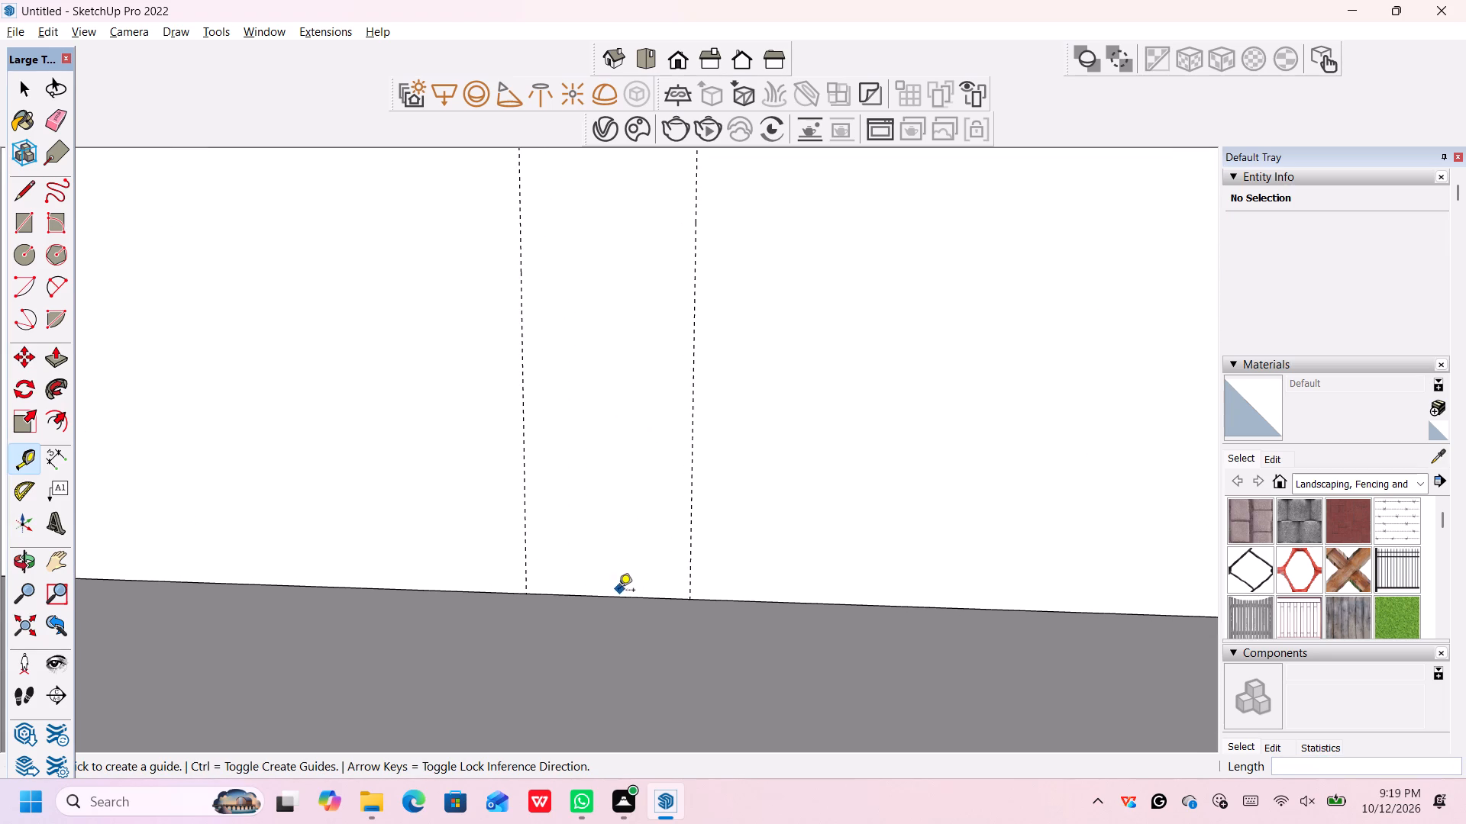
{"action": "left_click", "coordinate": [616, 594]}
{"action": "scroll", "coordinate": [620, 453], "scroll_direction": "down", "scroll_amount": 8}
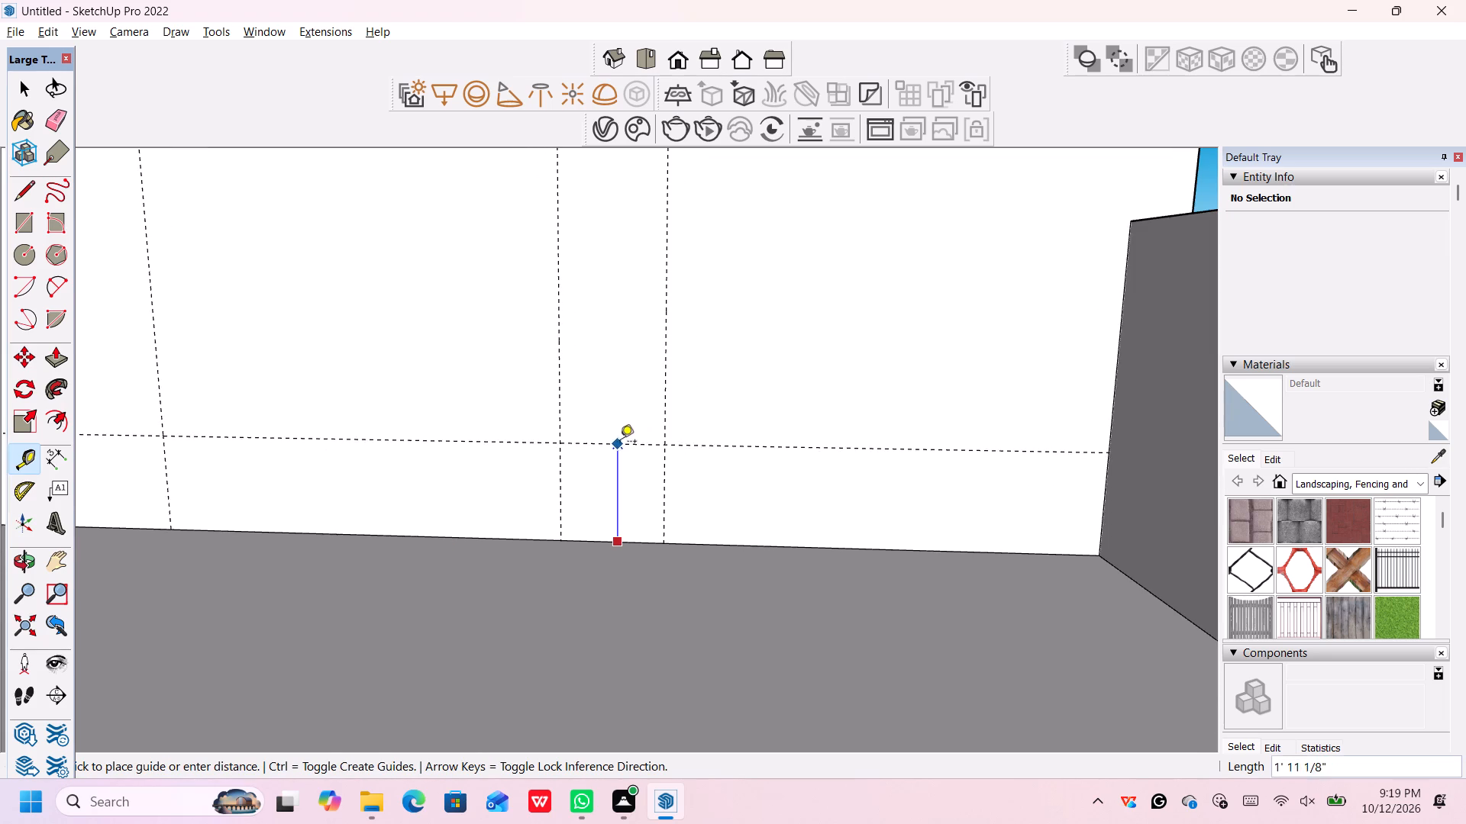
{"action": "scroll", "coordinate": [623, 336], "scroll_direction": "down", "scroll_amount": 5}
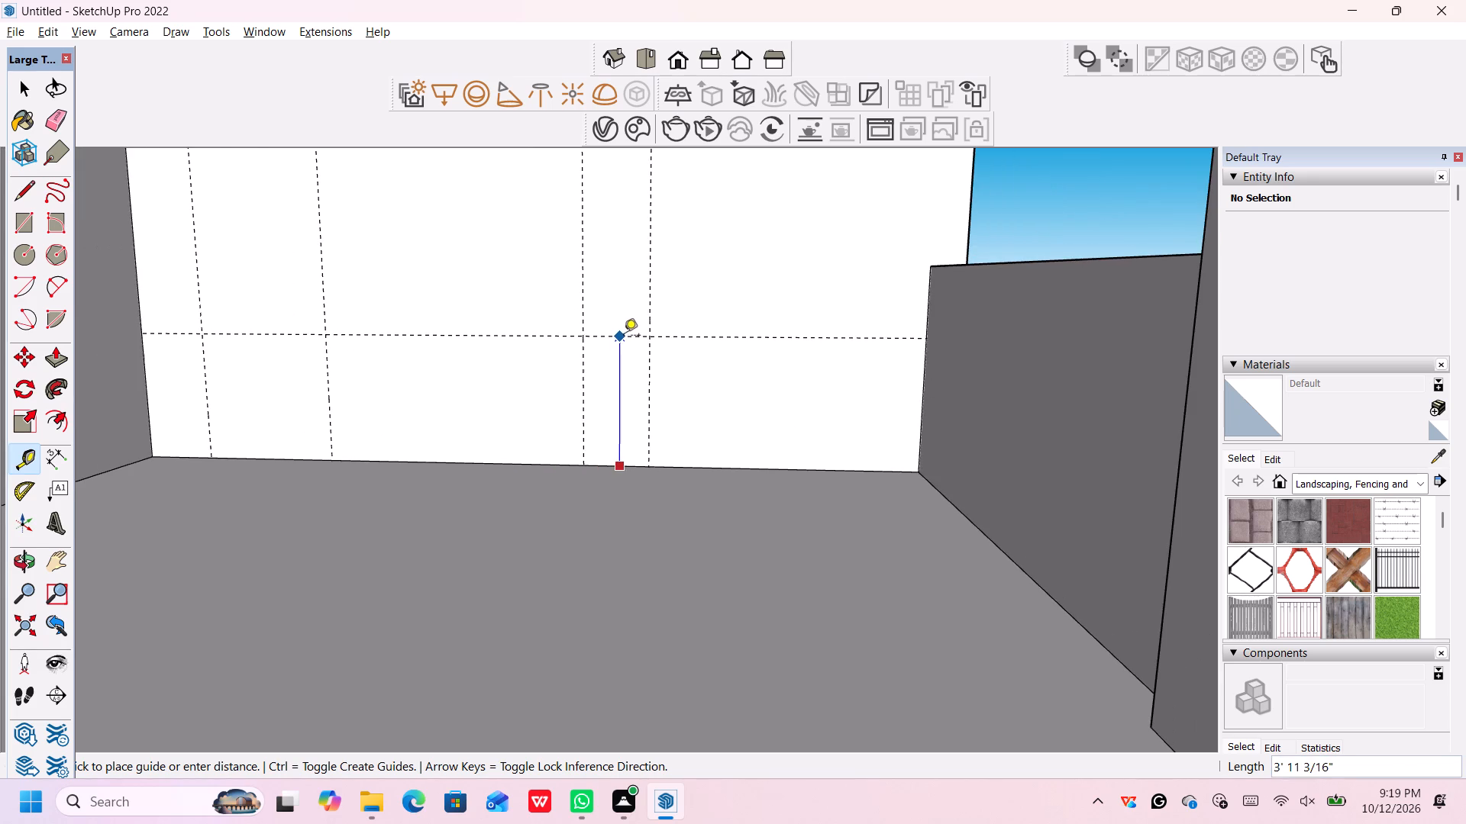
{"action": "middle_click_drag", "start_coordinate": [624, 336], "coordinate": [622, 321]}
{"action": "scroll", "coordinate": [622, 317], "scroll_direction": "down", "scroll_amount": 6}
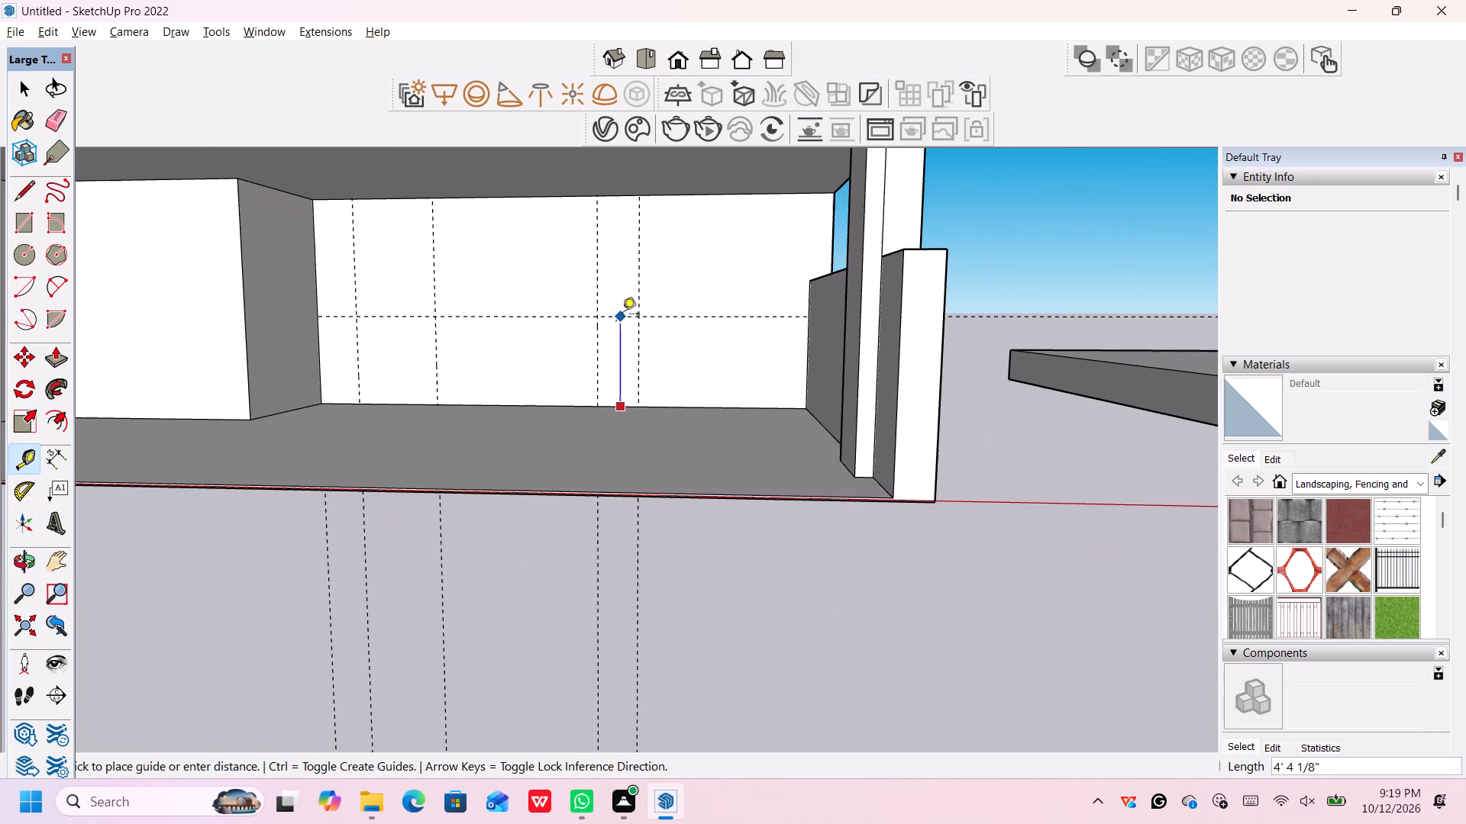
{"action": "scroll", "coordinate": [624, 292], "scroll_direction": "up", "scroll_amount": 3}
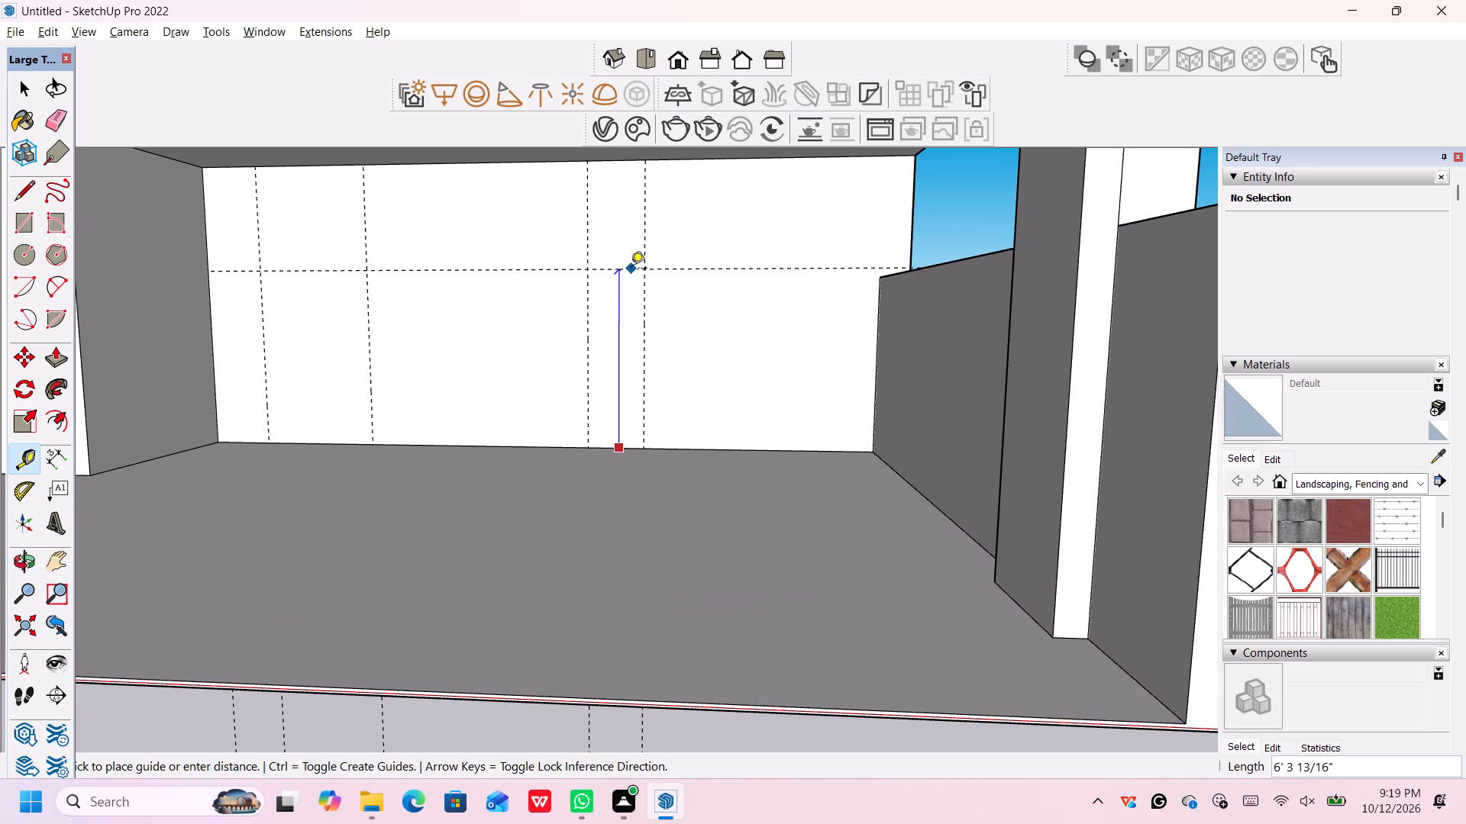
{"action": "scroll", "coordinate": [631, 269], "scroll_direction": "up", "scroll_amount": 1}
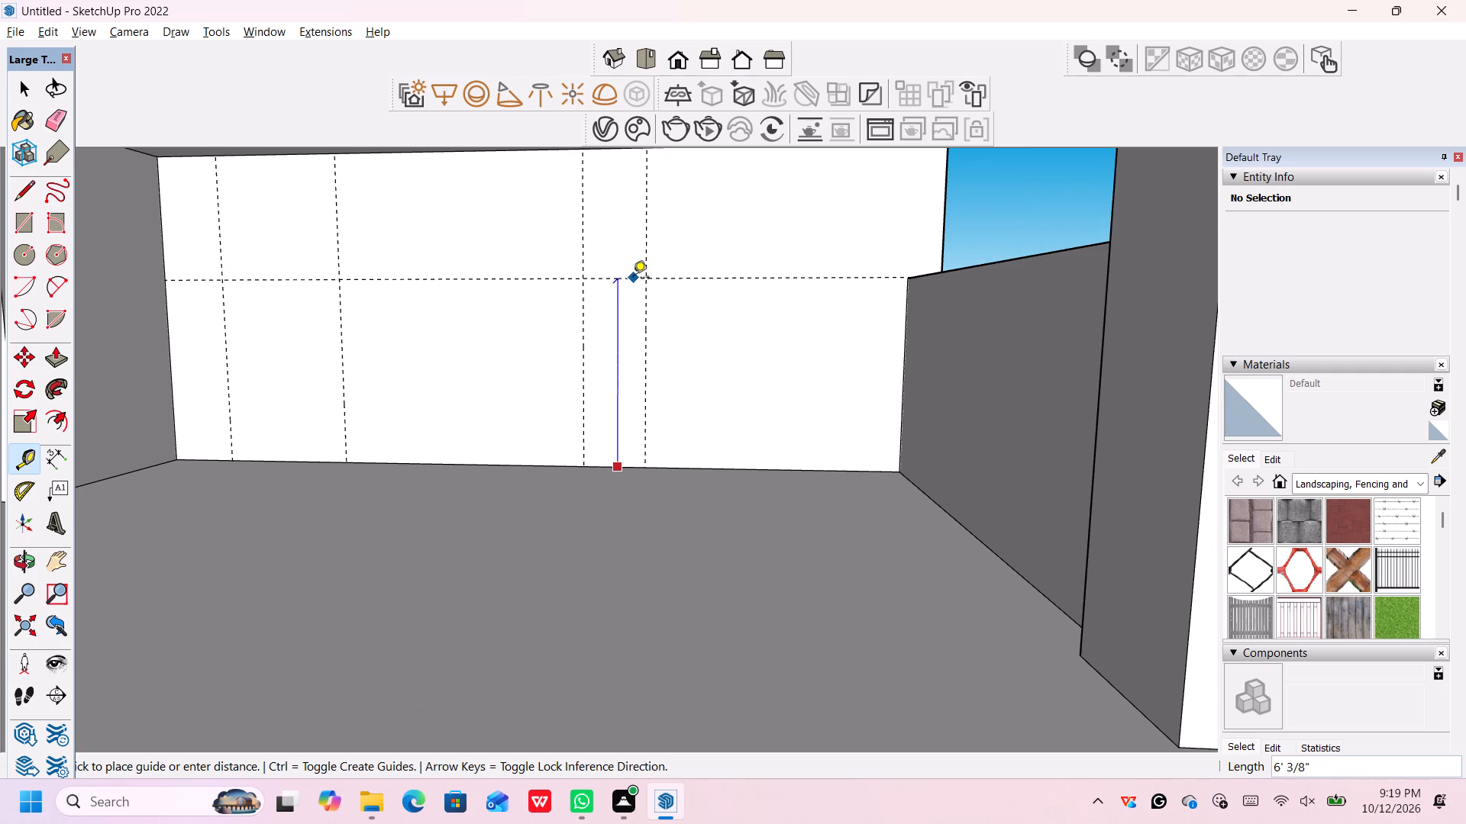
{"action": "type", "text": "6'"}
{"action": "key", "text": "Return"}
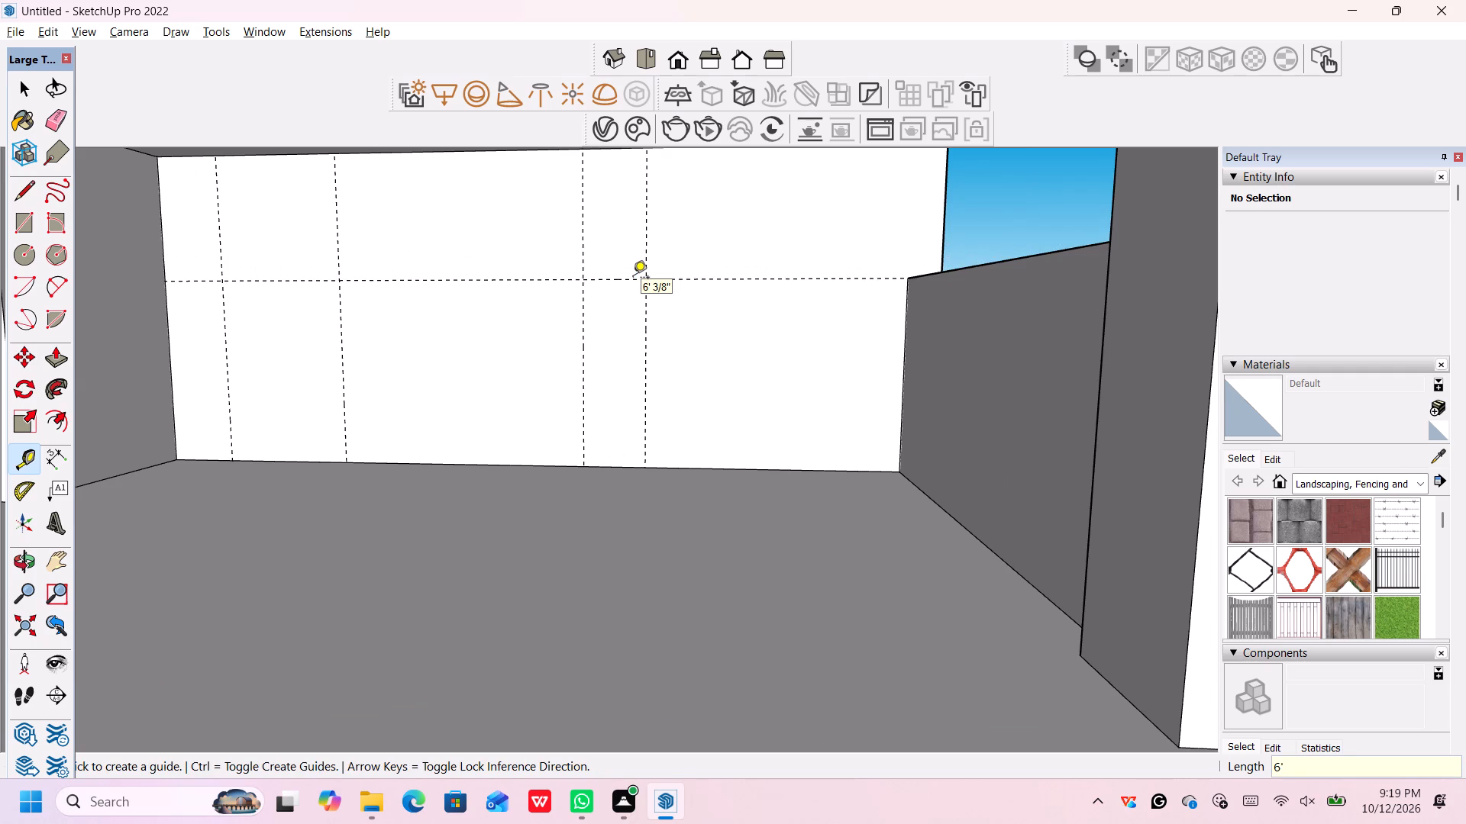
Place a horizontal guide on the rear wall 2' below its ceiling edge.
{"action": "scroll", "coordinate": [617, 188], "scroll_direction": "down", "scroll_amount": 3}
{"action": "scroll", "coordinate": [607, 158], "scroll_direction": "up", "scroll_amount": 2}
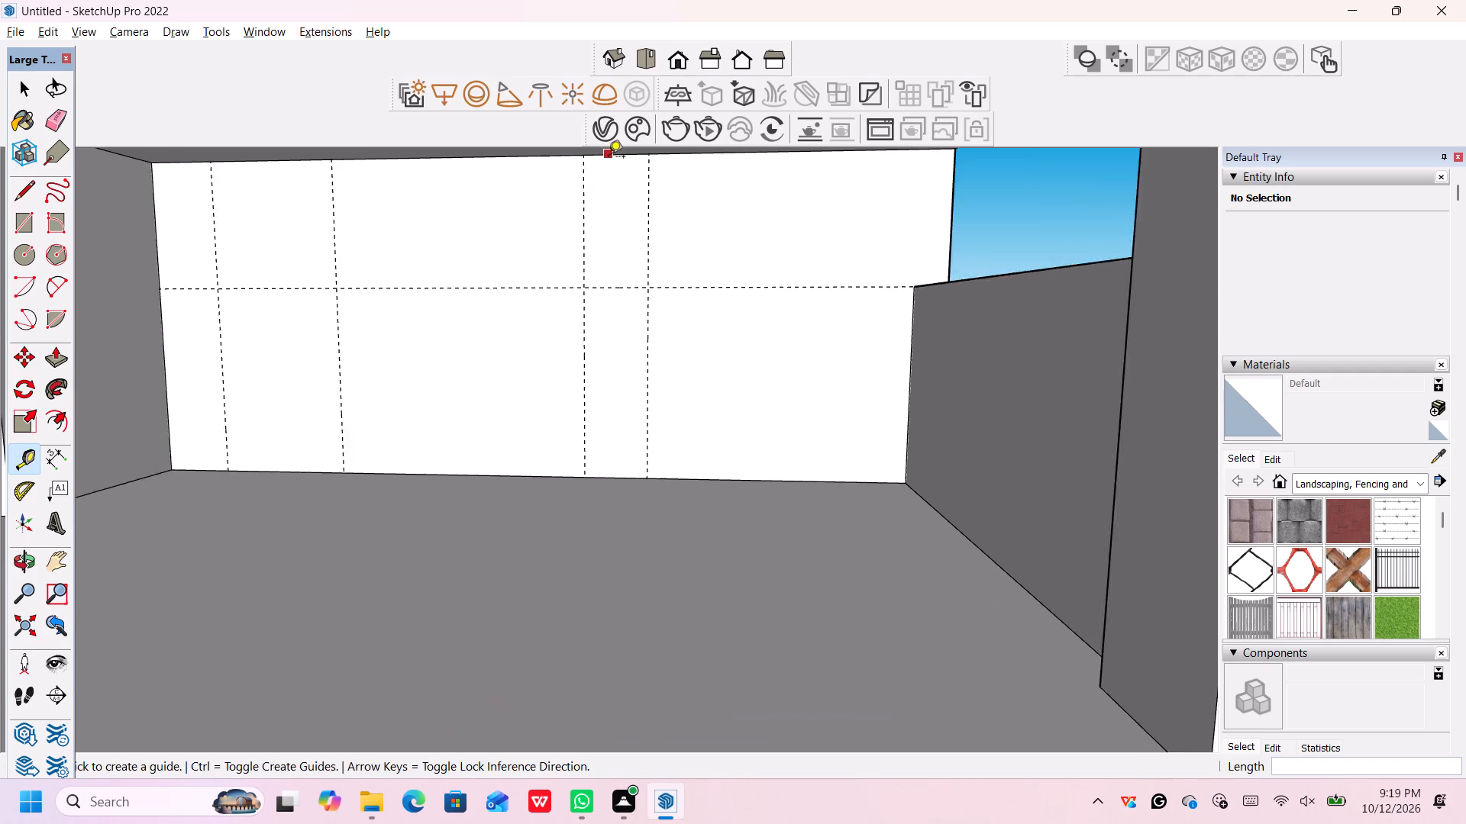
{"action": "scroll", "coordinate": [609, 158], "scroll_direction": "up", "scroll_amount": 2}
{"action": "scroll", "coordinate": [609, 158], "scroll_direction": "down", "scroll_amount": 1}
{"action": "scroll", "coordinate": [609, 158], "scroll_direction": "up", "scroll_amount": 8}
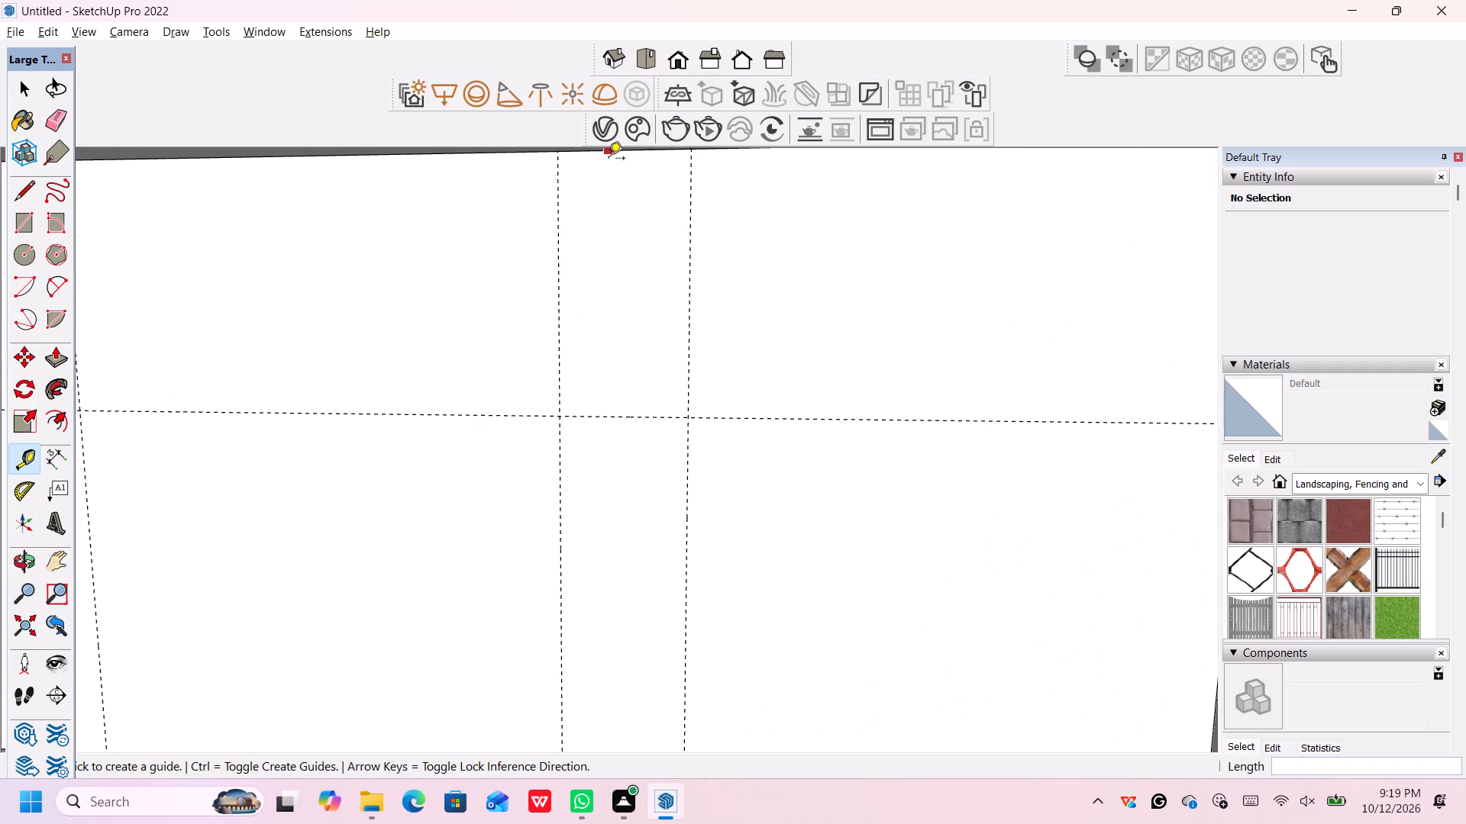
{"action": "middle_click_drag", "start_coordinate": [609, 159], "coordinate": [592, 332]}
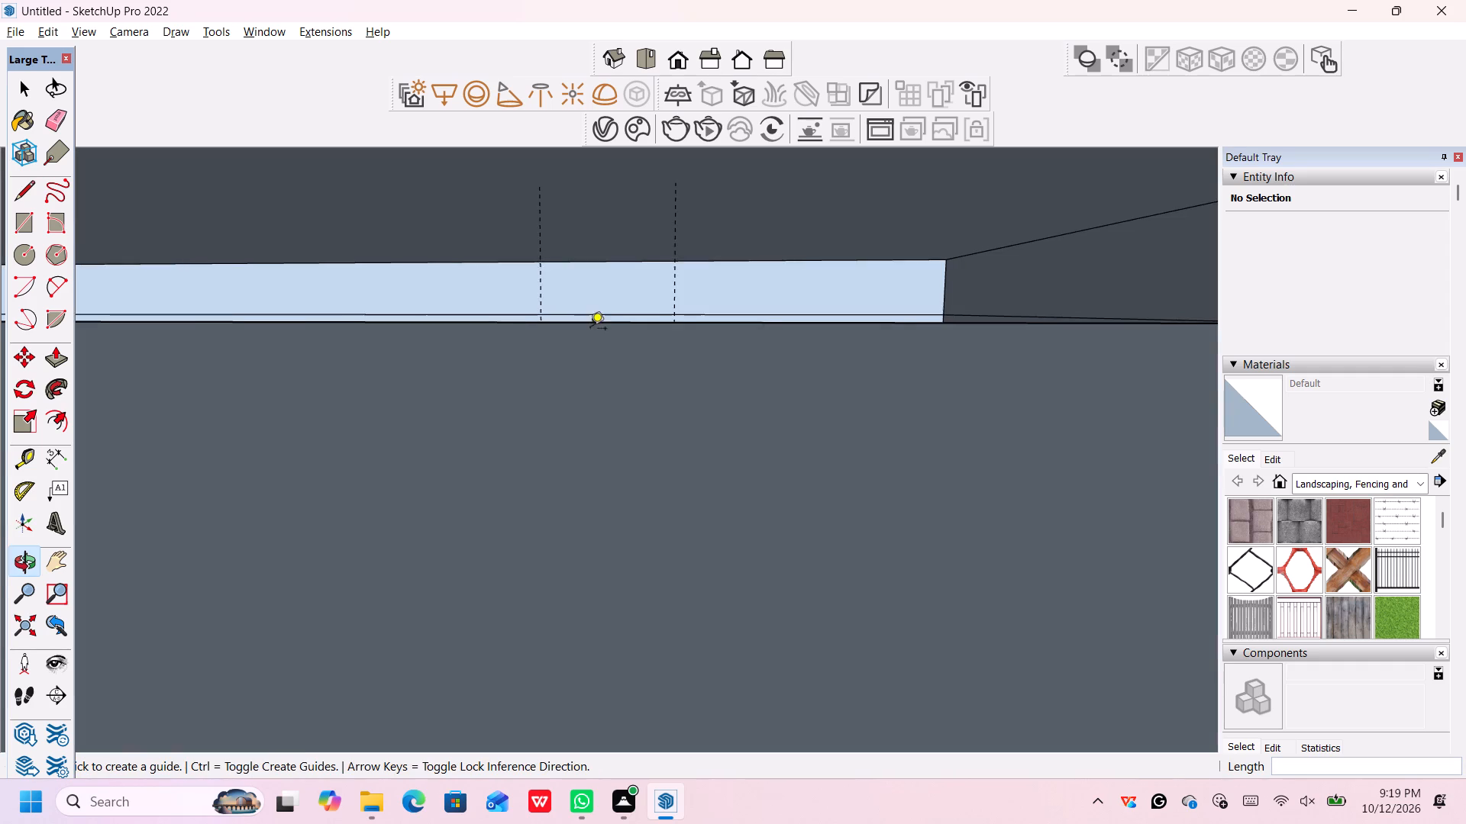
{"action": "scroll", "coordinate": [589, 323], "scroll_direction": "up", "scroll_amount": 1}
{"action": "middle_click_drag", "start_coordinate": [589, 378], "coordinate": [582, 327]}
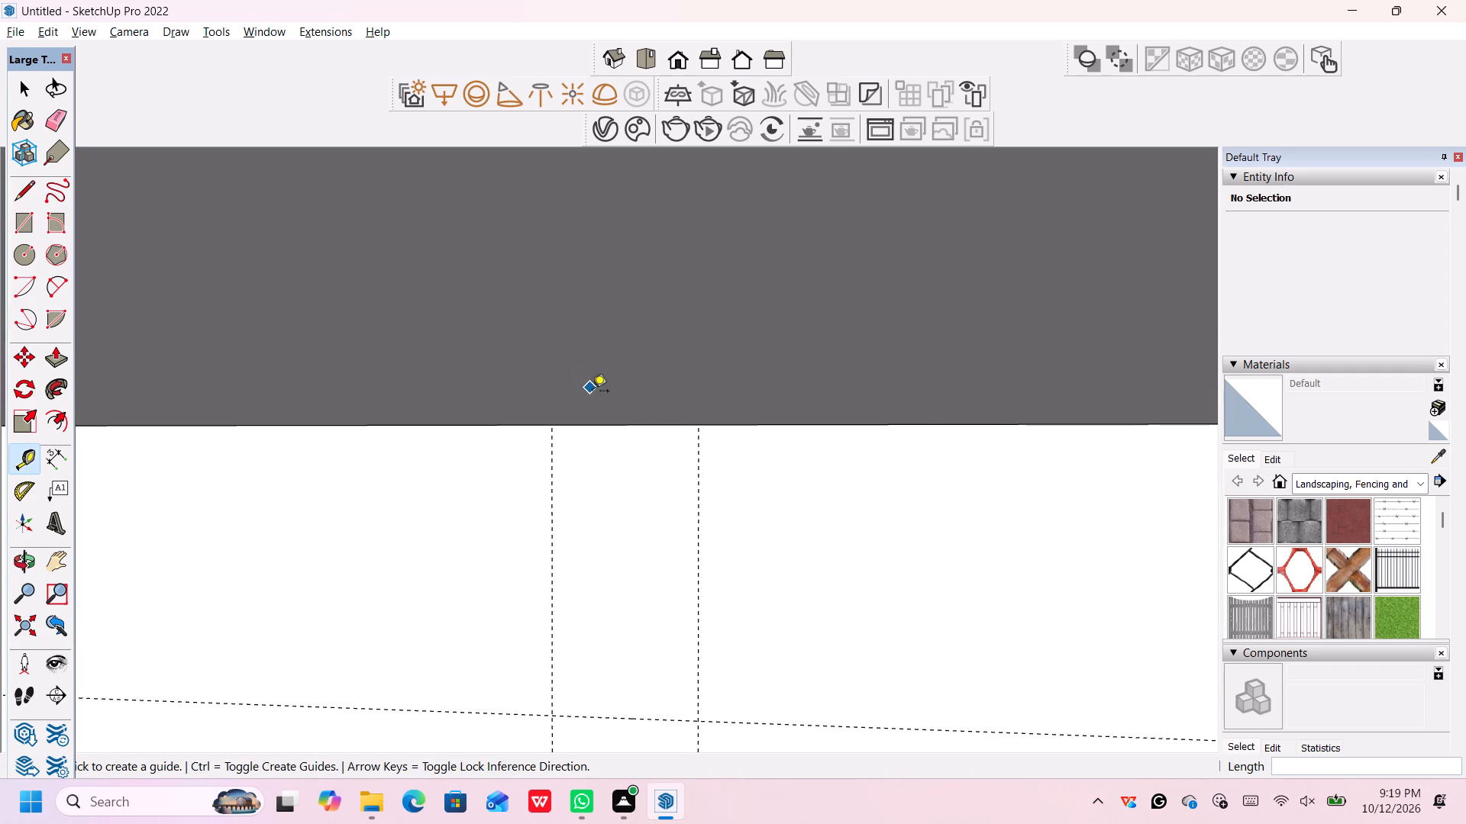
{"action": "scroll", "coordinate": [598, 400], "scroll_direction": "up", "scroll_amount": 6}
{"action": "left_click", "coordinate": [609, 432]}
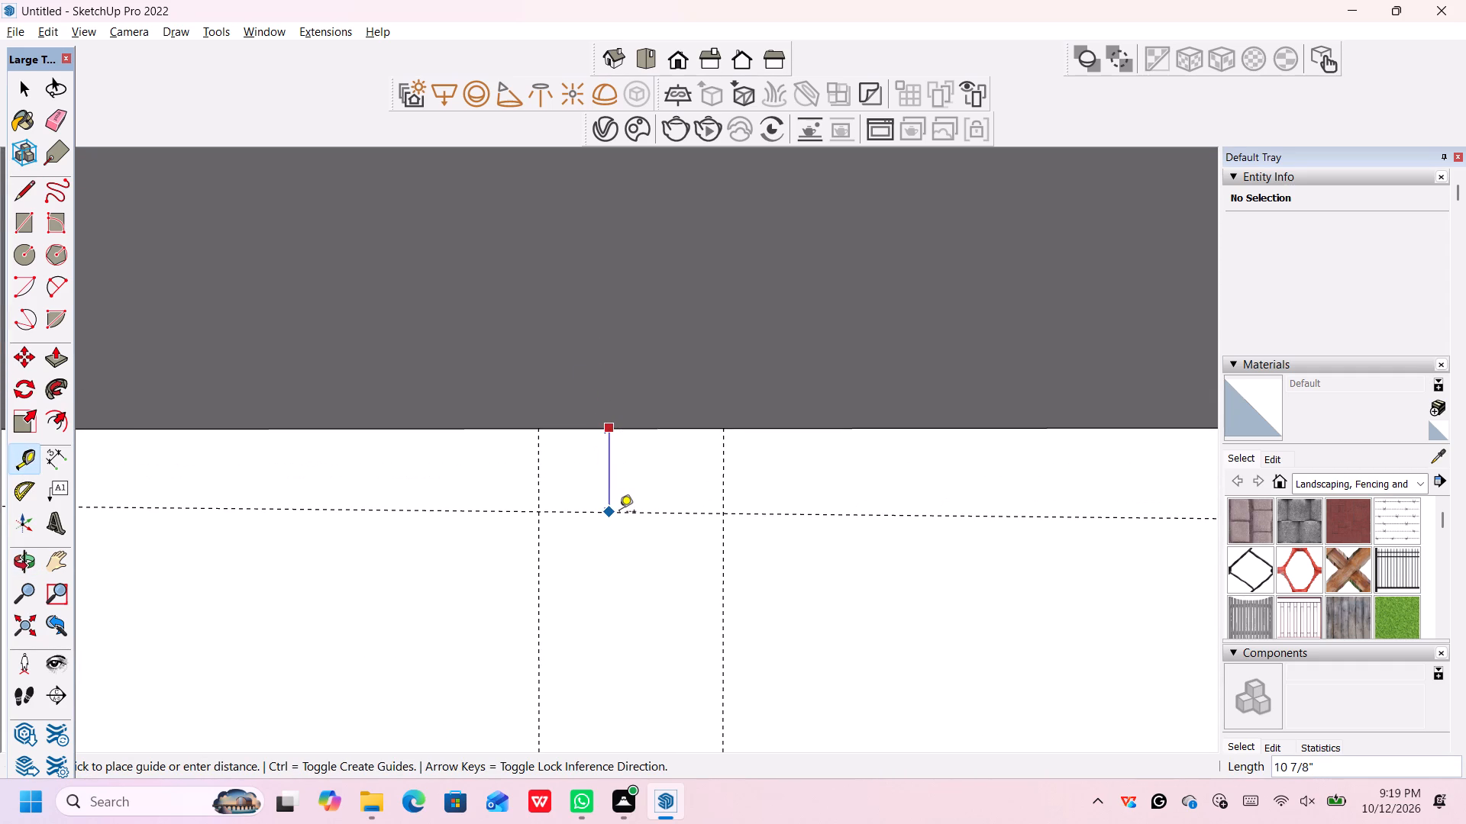
{"action": "key", "text": "2"}
{"action": "key", "text": "apostrophe"}
{"action": "key", "text": "Return"}
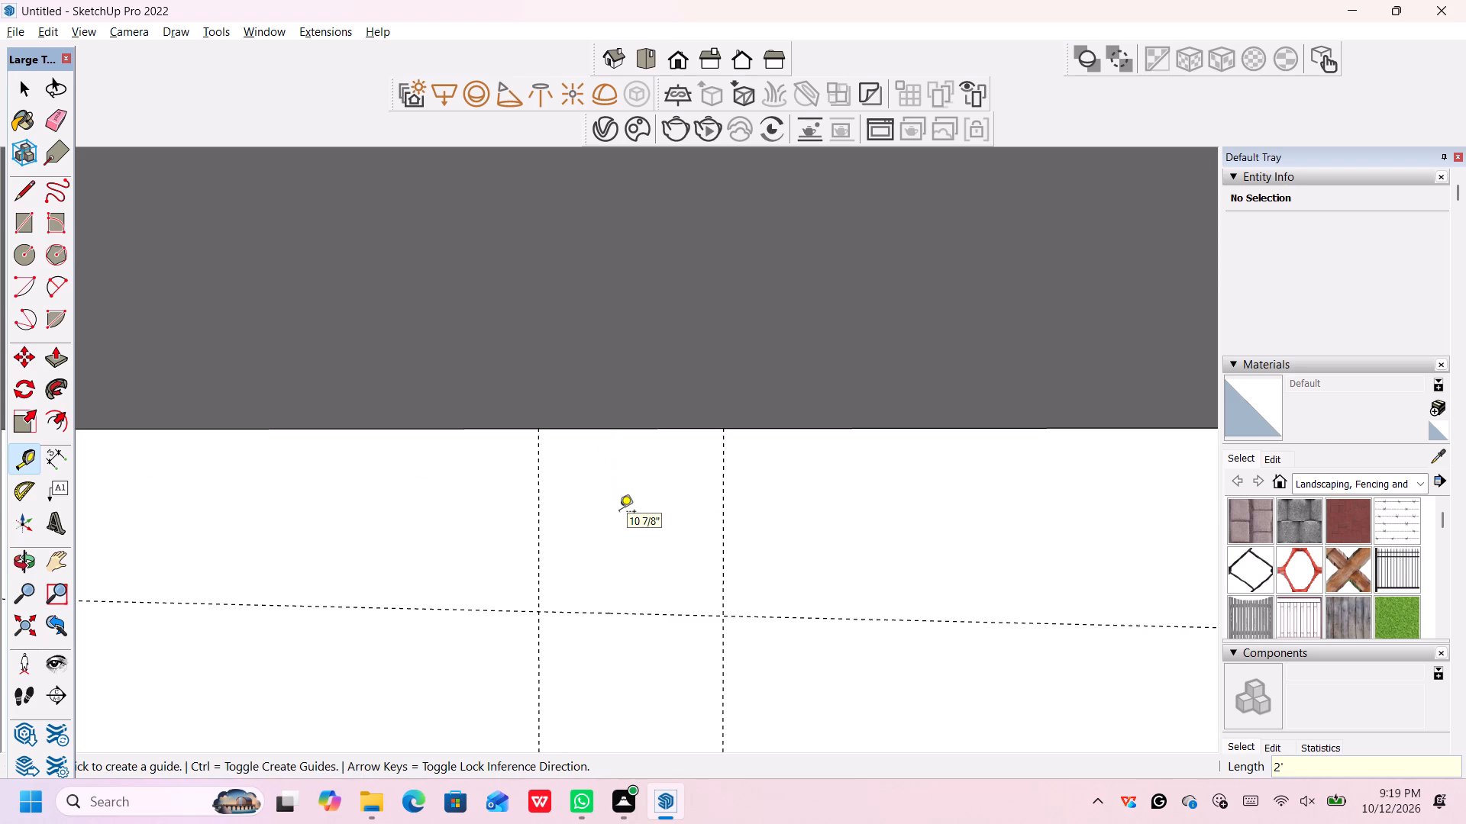
Draw a 2' by 2' rectangle on the rear wall between the two horizontal guides and the vertical guides set 2' apart.
{"action": "scroll", "coordinate": [619, 513], "scroll_direction": "down", "scroll_amount": 13}
{"action": "scroll", "coordinate": [638, 497], "scroll_direction": "up", "scroll_amount": 2}
{"action": "scroll", "coordinate": [638, 498], "scroll_direction": "down", "scroll_amount": 2}
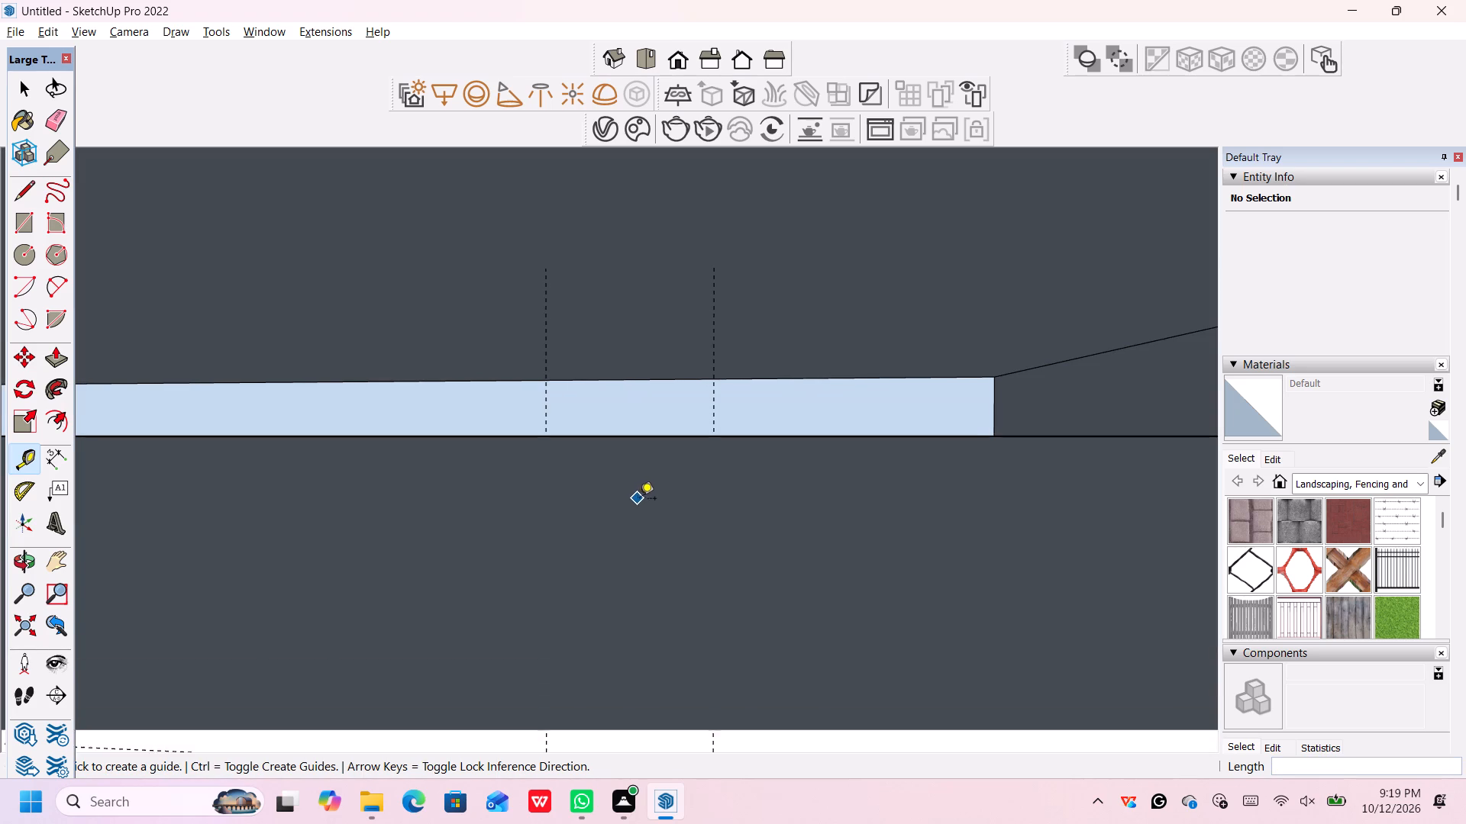
{"action": "scroll", "coordinate": [640, 500], "scroll_direction": "down", "scroll_amount": 5}
{"action": "middle_click_drag", "start_coordinate": [659, 589], "coordinate": [659, 494]}
{"action": "scroll", "coordinate": [660, 531], "scroll_direction": "down", "scroll_amount": 17}
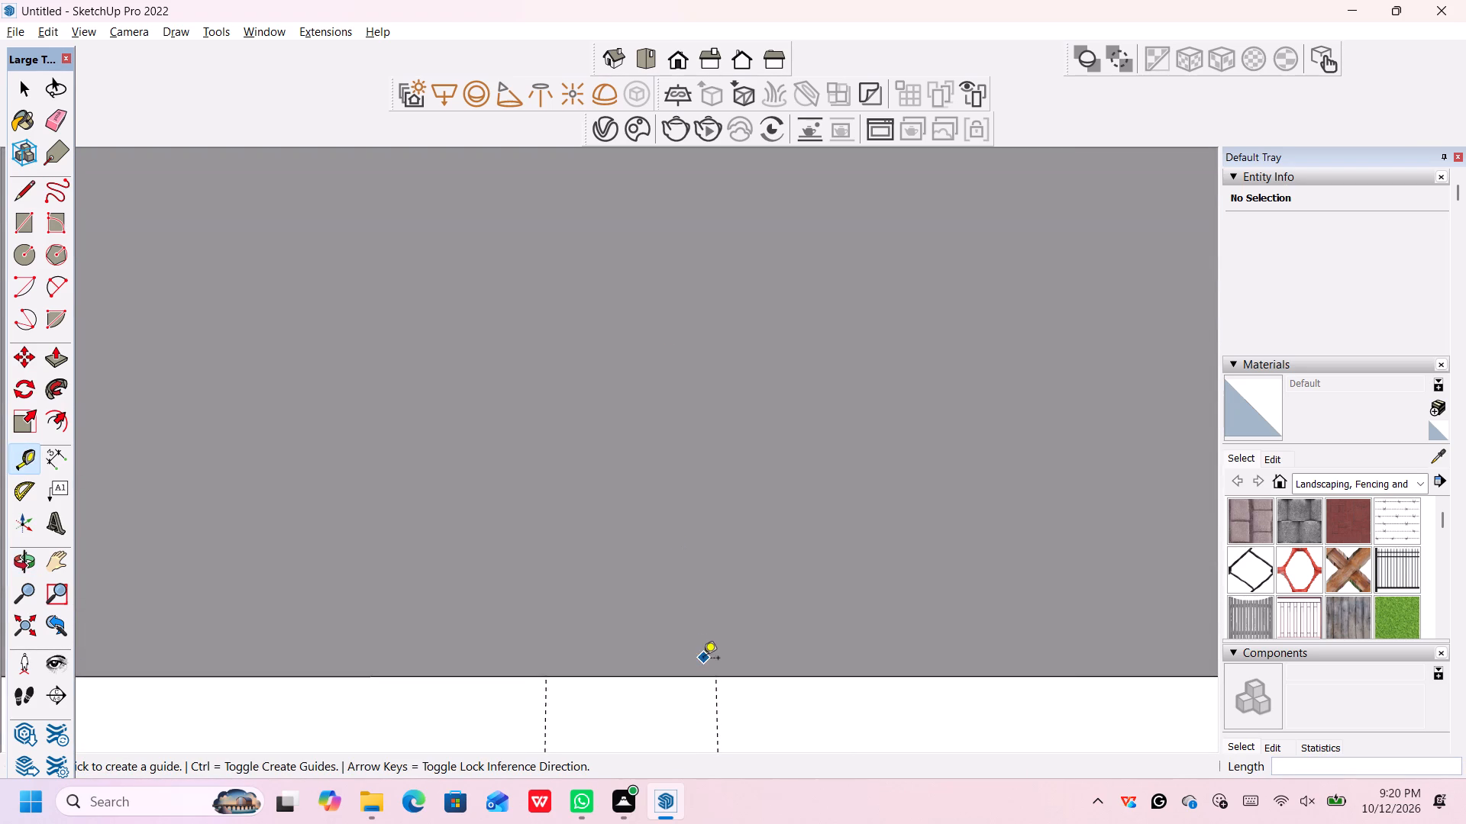
{"action": "scroll", "coordinate": [703, 659], "scroll_direction": "down", "scroll_amount": 7}
{"action": "scroll", "coordinate": [777, 678], "scroll_direction": "down", "scroll_amount": 1}
{"action": "middle_click_drag", "start_coordinate": [777, 678], "coordinate": [770, 586]}
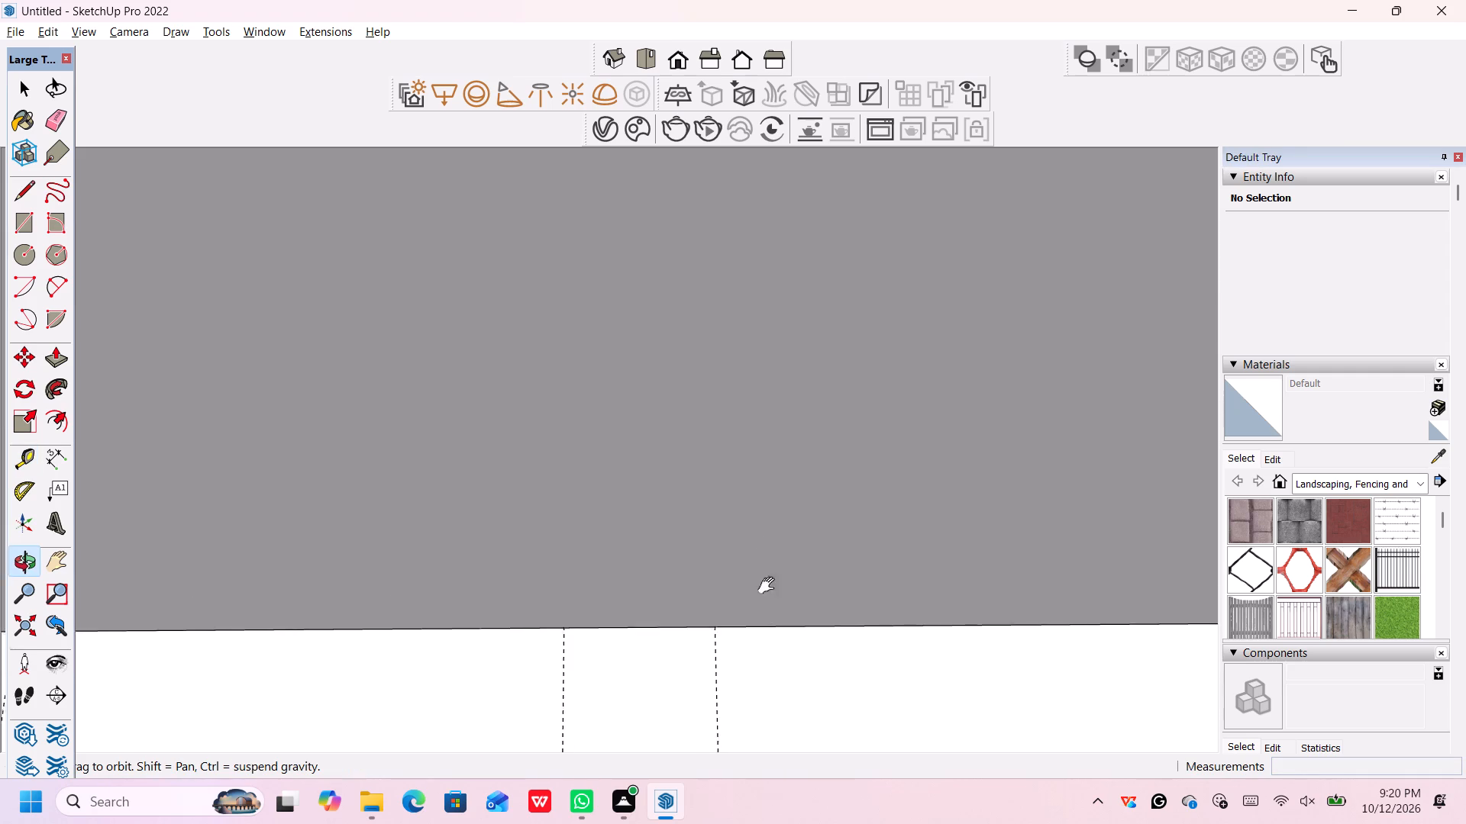
{"action": "middle_click_drag", "start_coordinate": [770, 586], "coordinate": [773, 363]}
{"action": "scroll", "coordinate": [712, 517], "scroll_direction": "down", "scroll_amount": 6}
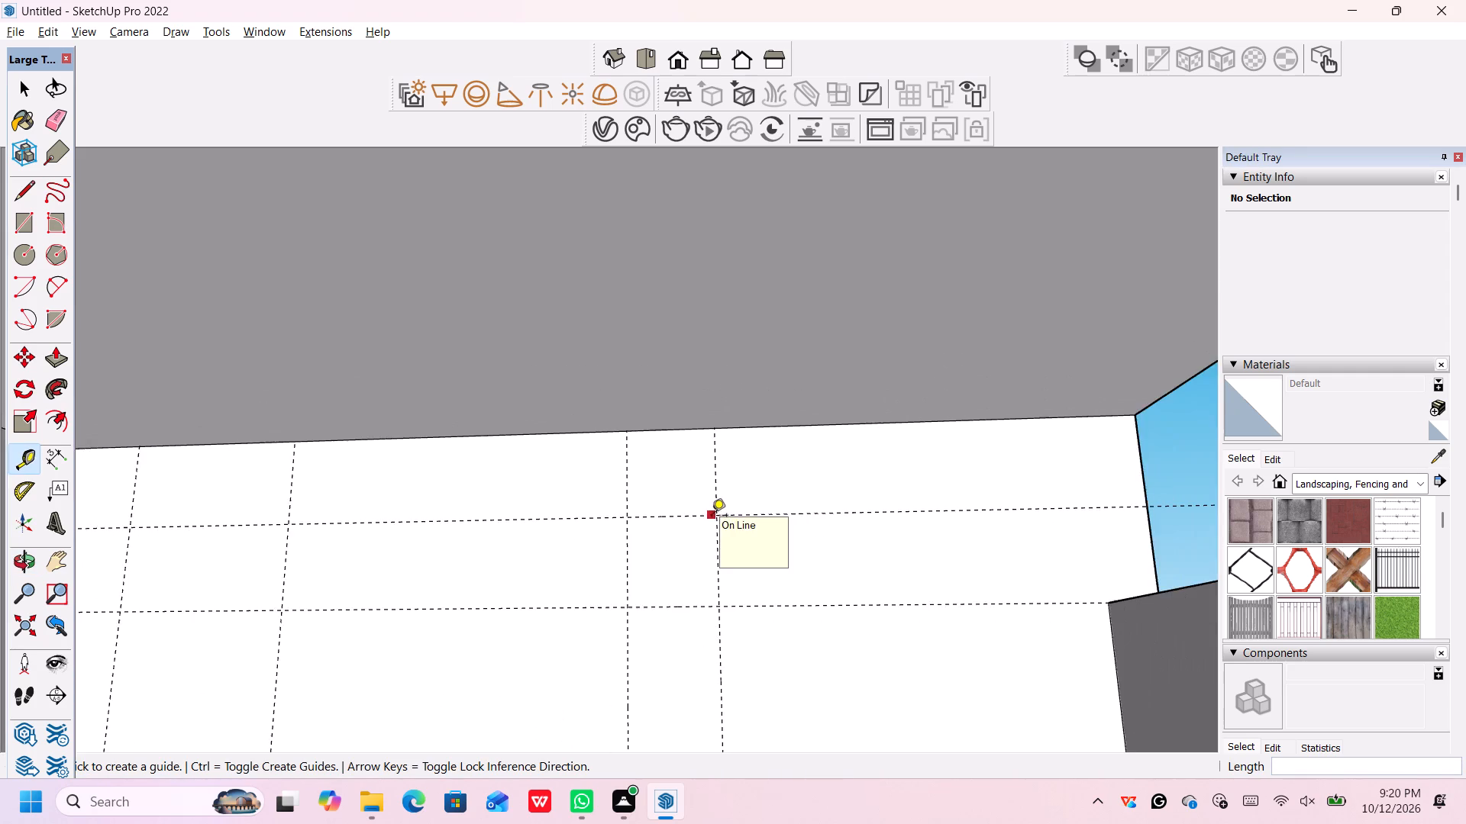
{"action": "scroll", "coordinate": [712, 517], "scroll_direction": "down", "scroll_amount": 6}
{"action": "middle_click_drag", "start_coordinate": [620, 568], "coordinate": [635, 609]}
{"action": "scroll", "coordinate": [635, 603], "scroll_direction": "down", "scroll_amount": 3}
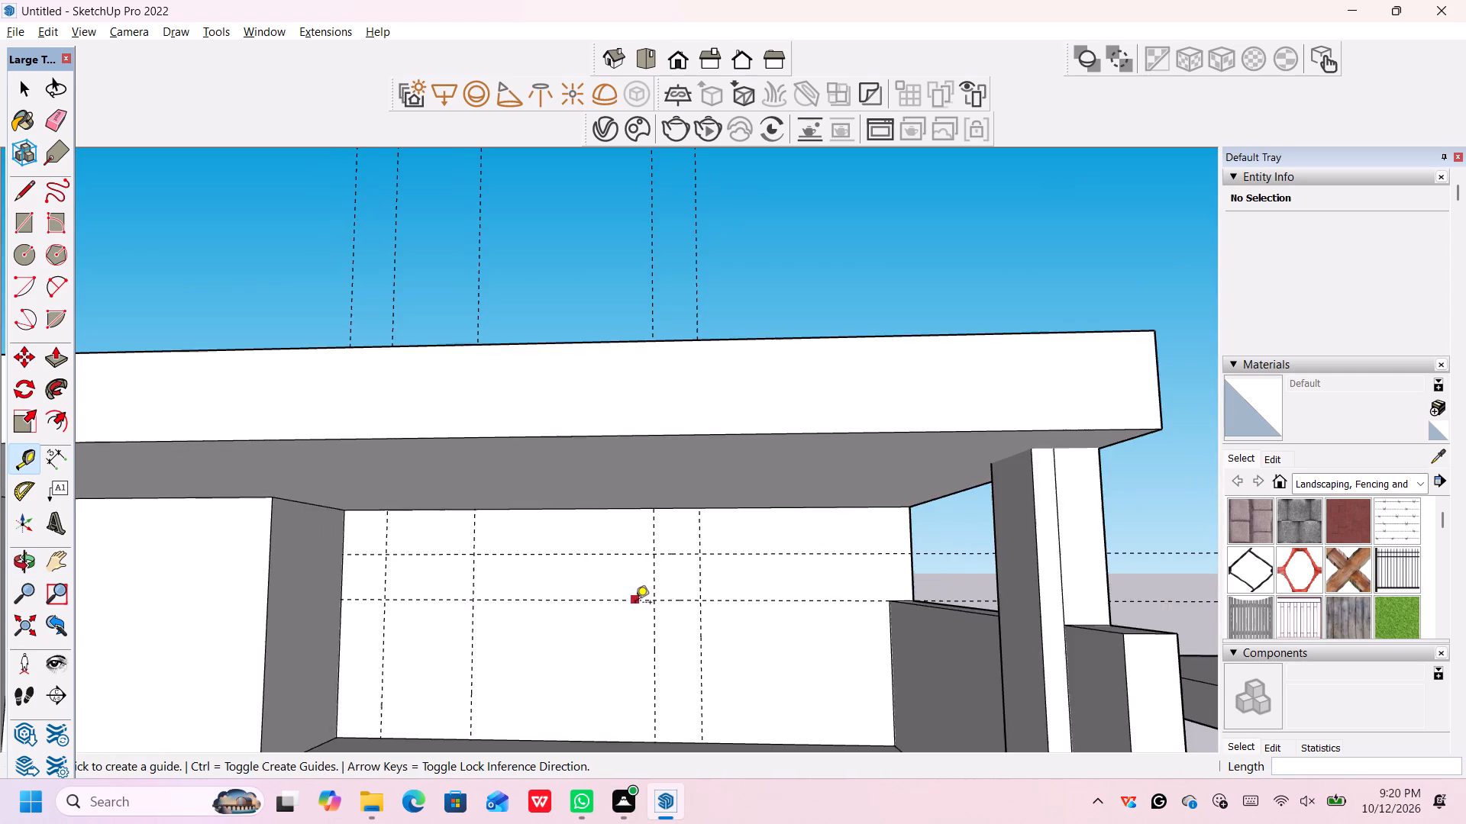
{"action": "scroll", "coordinate": [631, 622], "scroll_direction": "down", "scroll_amount": 1}
{"action": "scroll", "coordinate": [631, 622], "scroll_direction": "up", "scroll_amount": 1}
{"action": "key", "text": "space"}
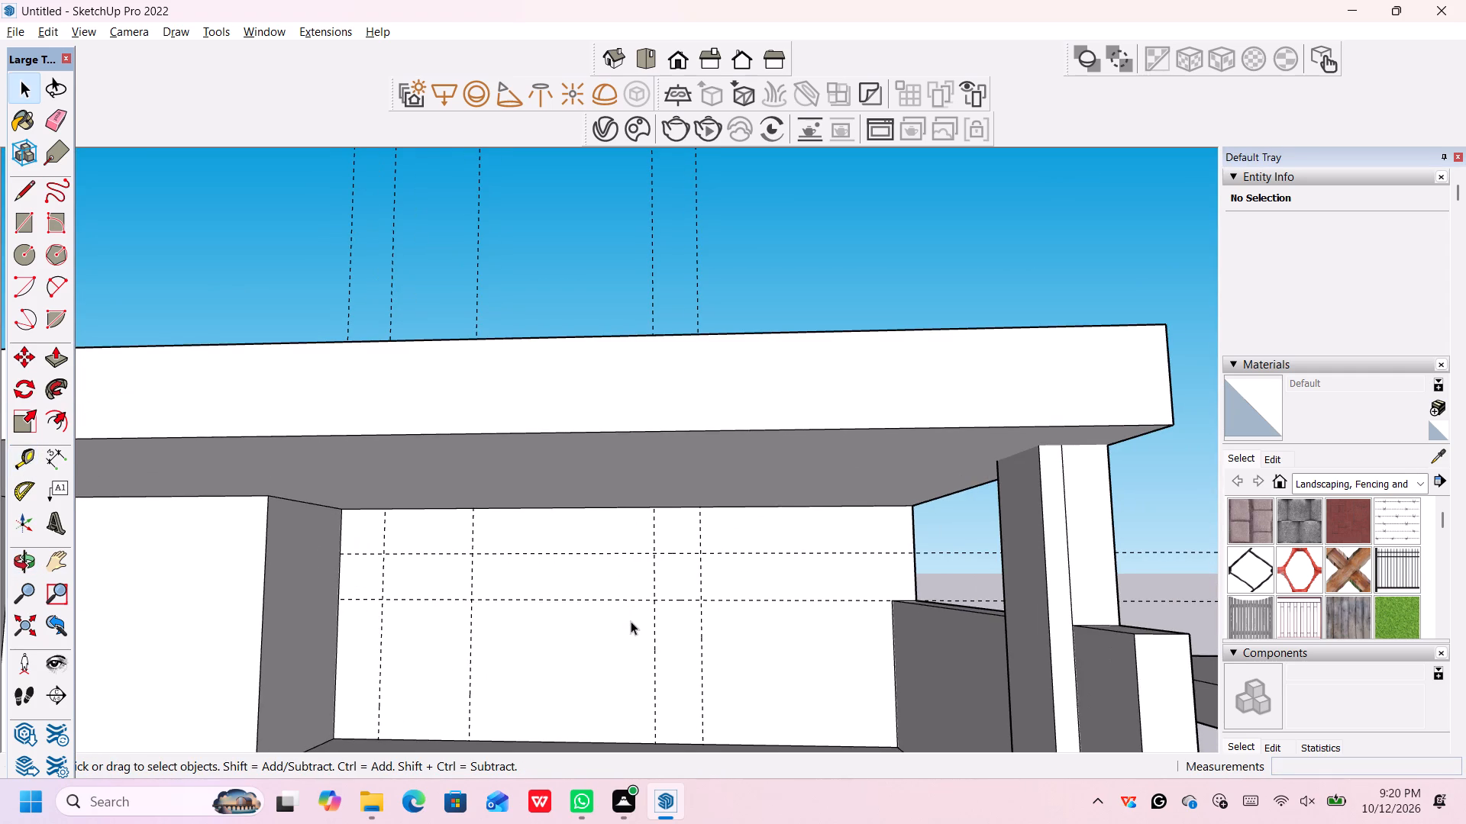
{"action": "key", "text": "r"}
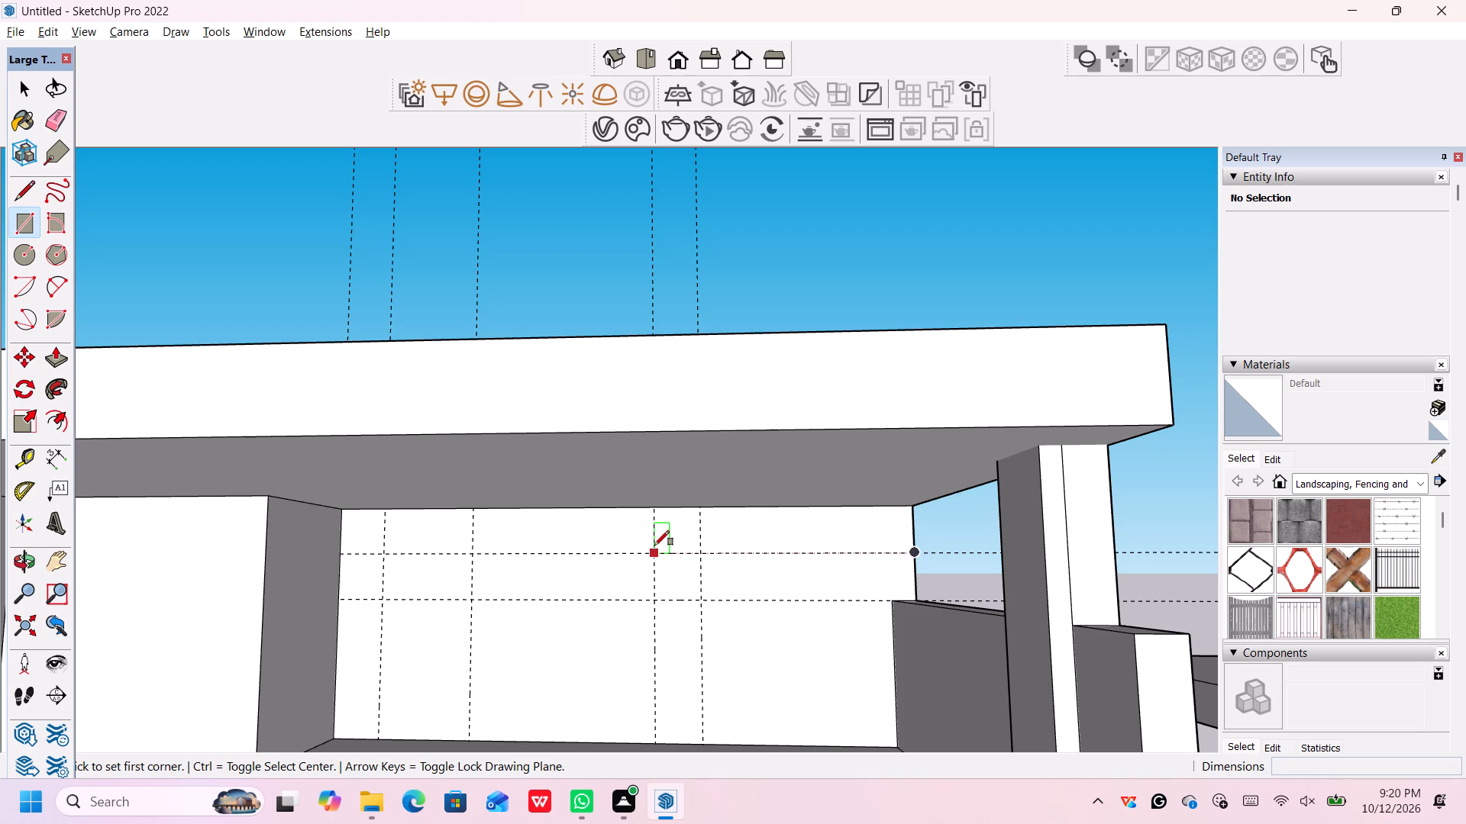
{"action": "left_click", "coordinate": [654, 550]}
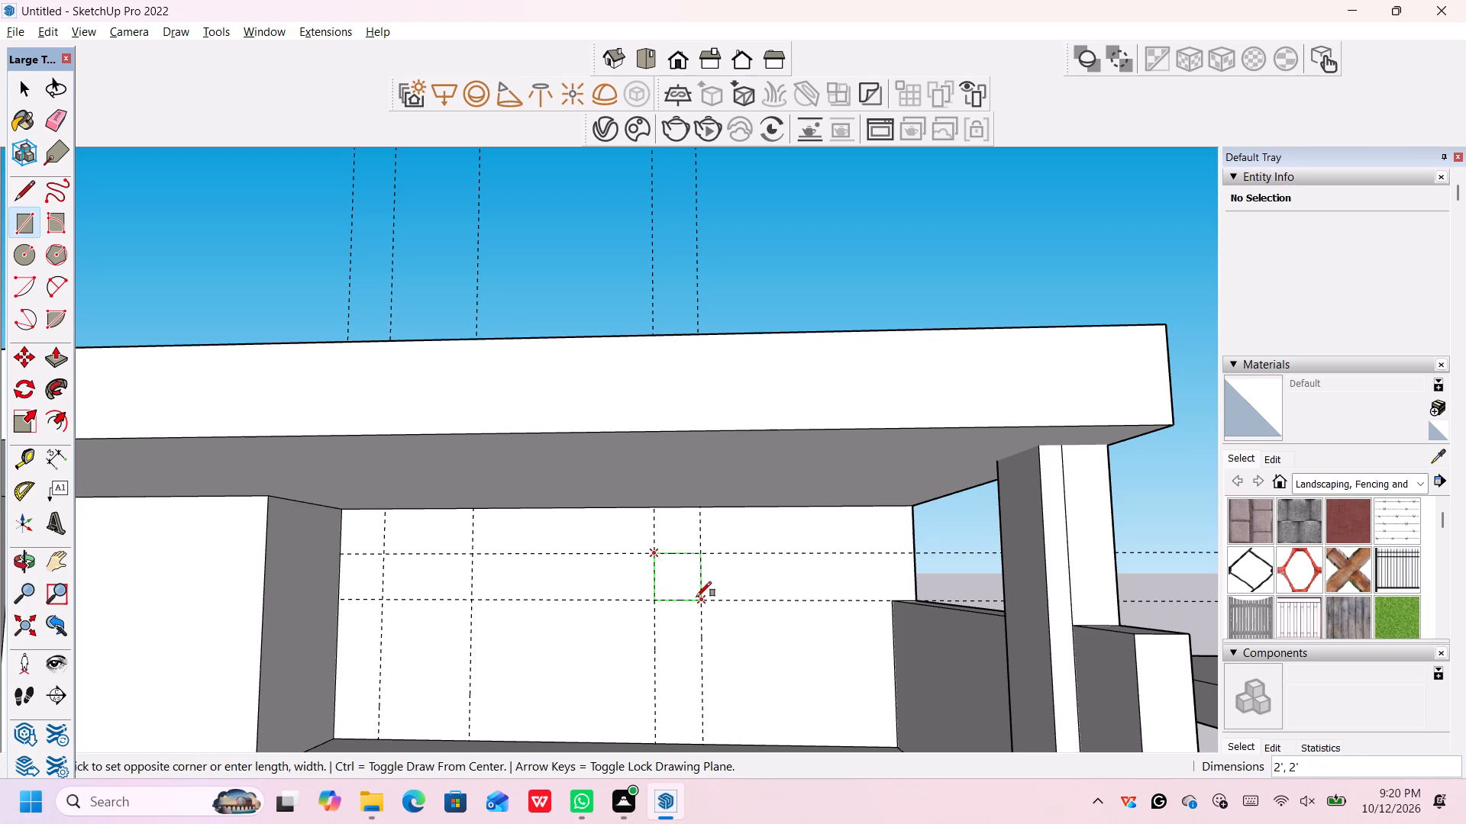
{"action": "left_click", "coordinate": [700, 600]}
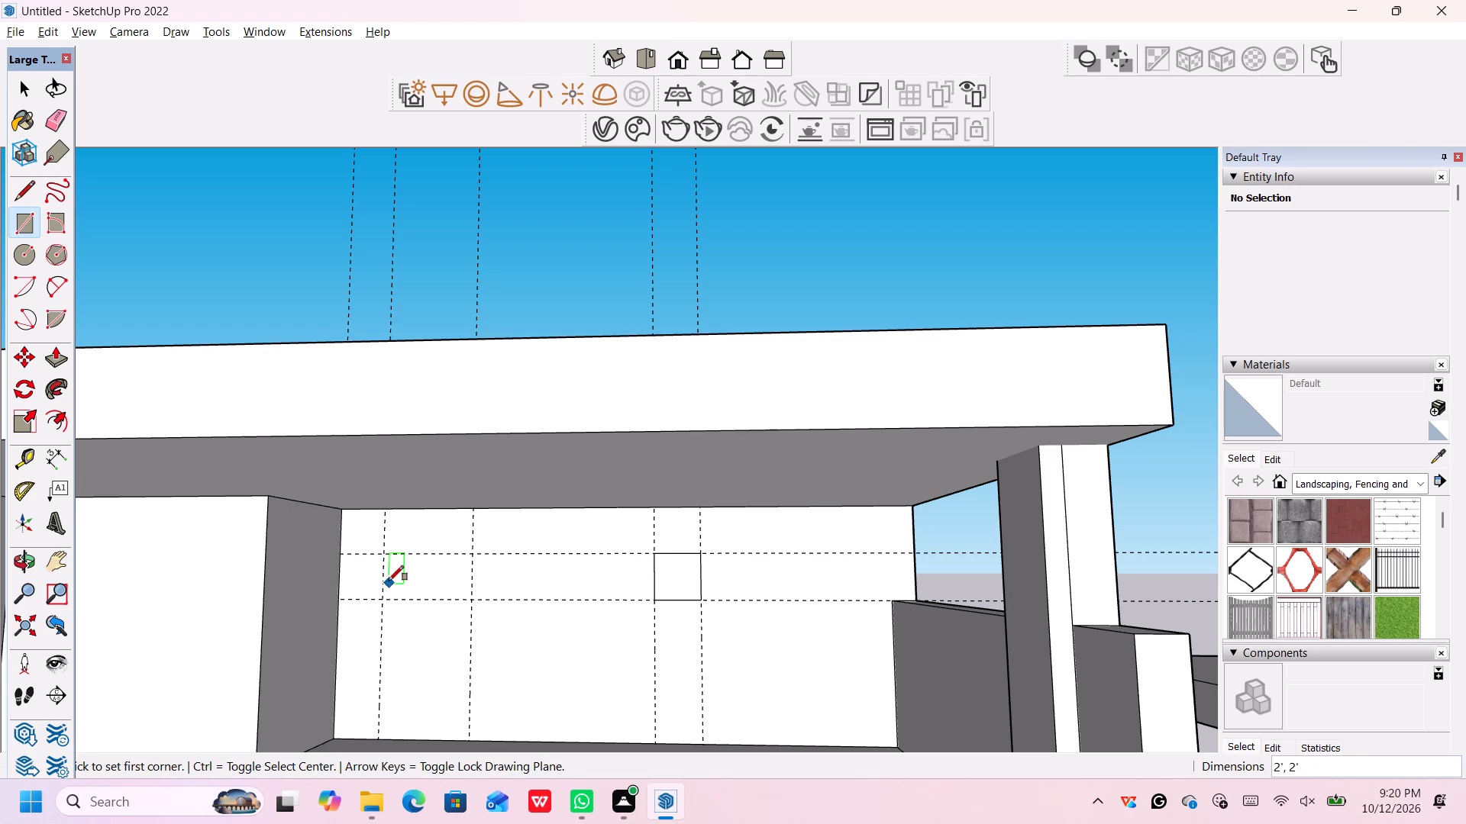
Draw an 8' high by 4' wide door rectangle on the rear wall, from the upper horizontal guide down to the floor edge.
{"action": "left_click", "coordinate": [386, 554]}
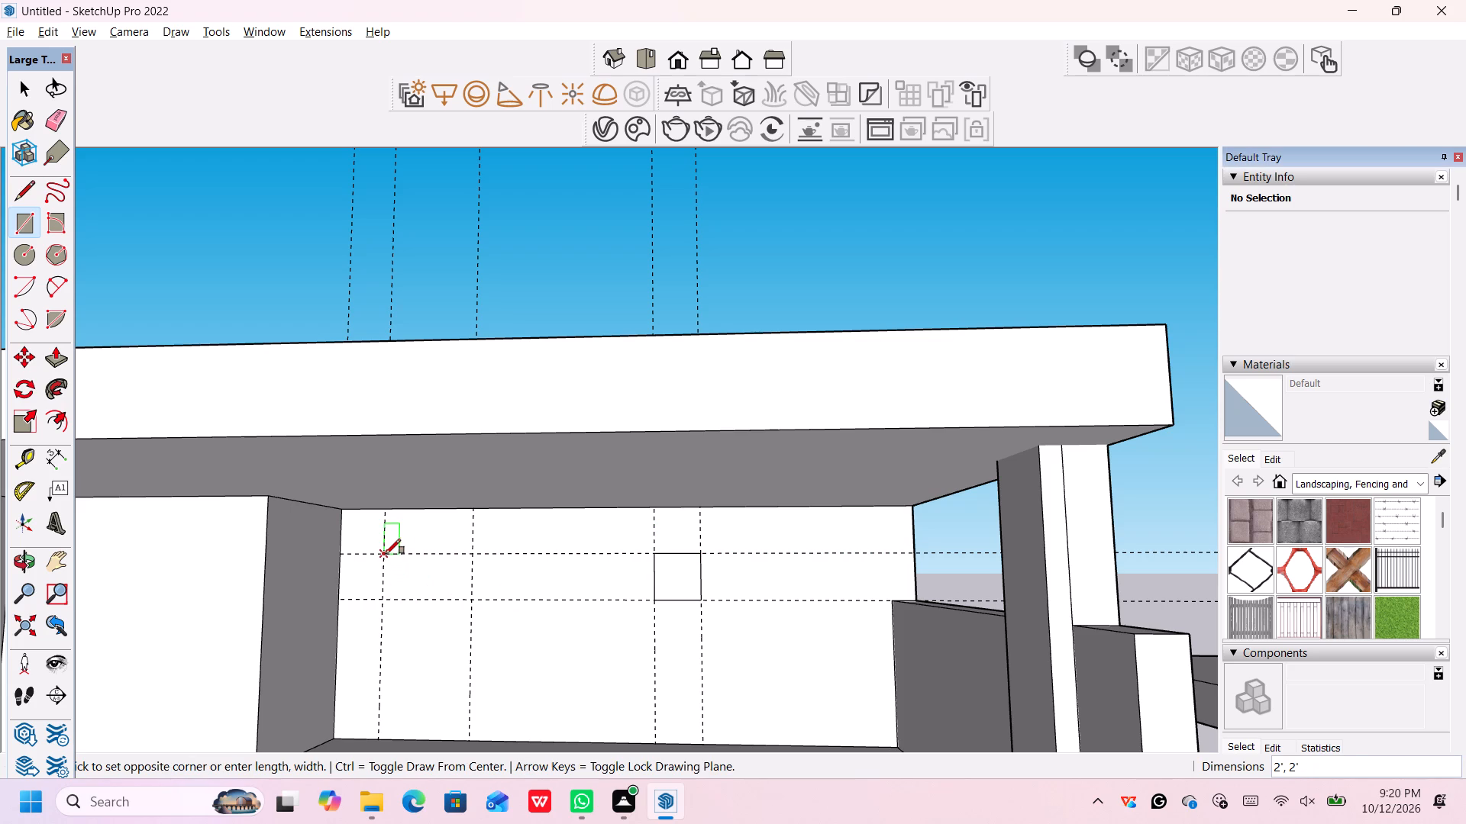
{"action": "left_click", "coordinate": [470, 739]}
{"action": "scroll", "coordinate": [470, 740], "scroll_direction": "up", "scroll_amount": 1}
{"action": "scroll", "coordinate": [470, 740], "scroll_direction": "down", "scroll_amount": 2}
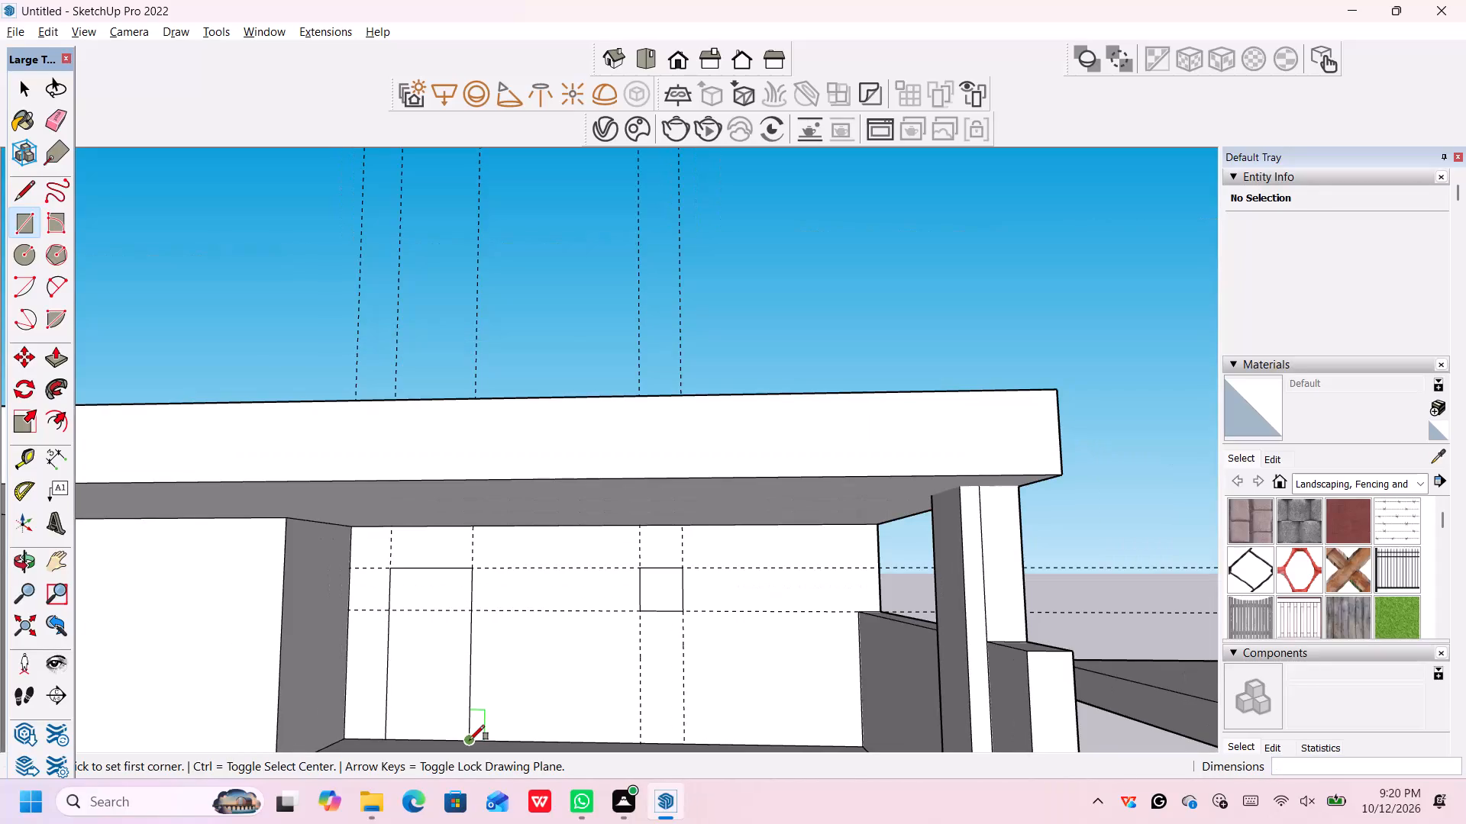
Delete the five vertical guides and the two horizontal guides used to lay out the rear wall openings.
{"action": "key", "text": "space"}
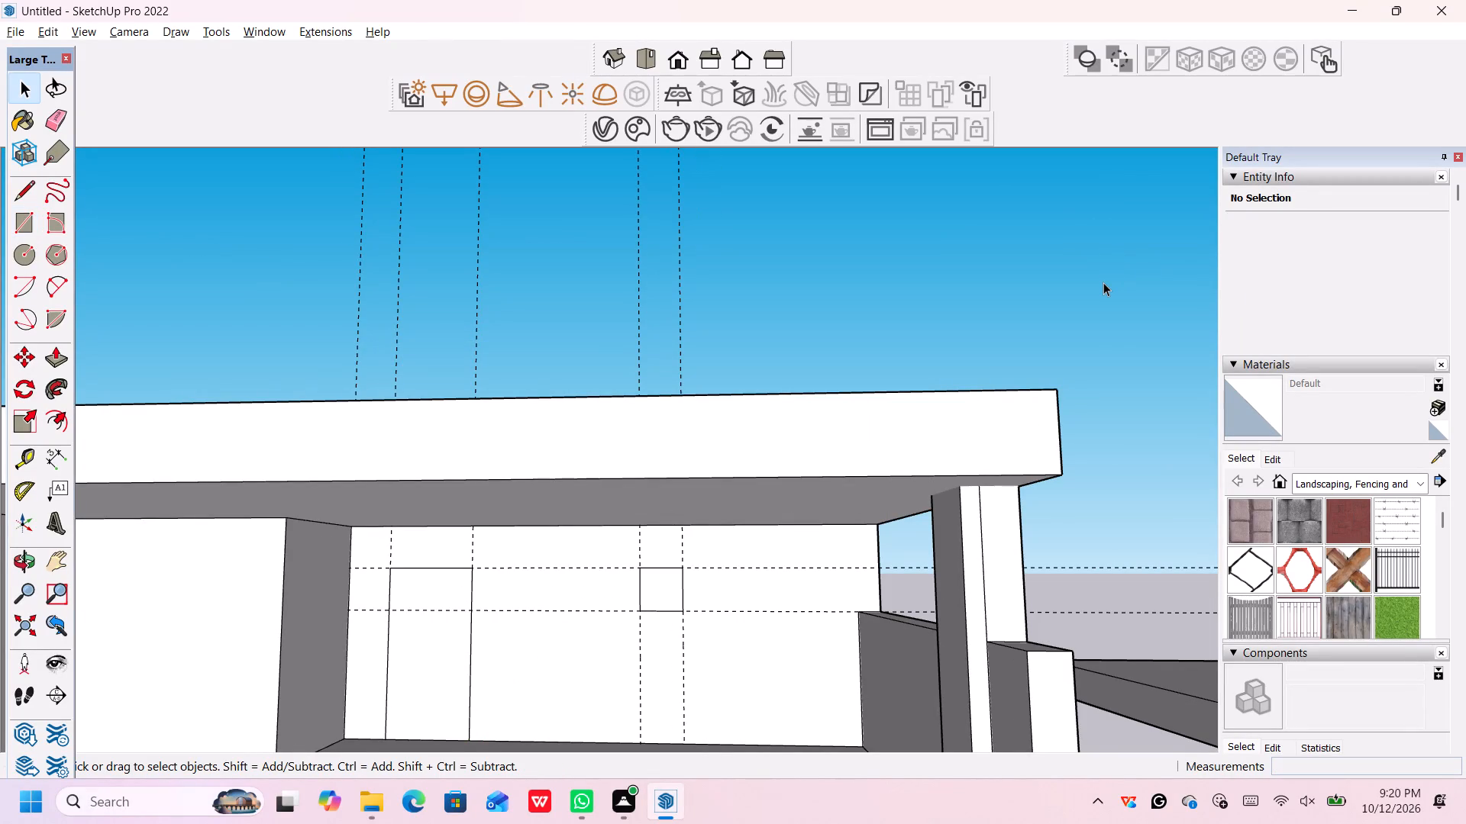
{"action": "left_click_drag", "start_coordinate": [732, 220], "coordinate": [294, 287]}
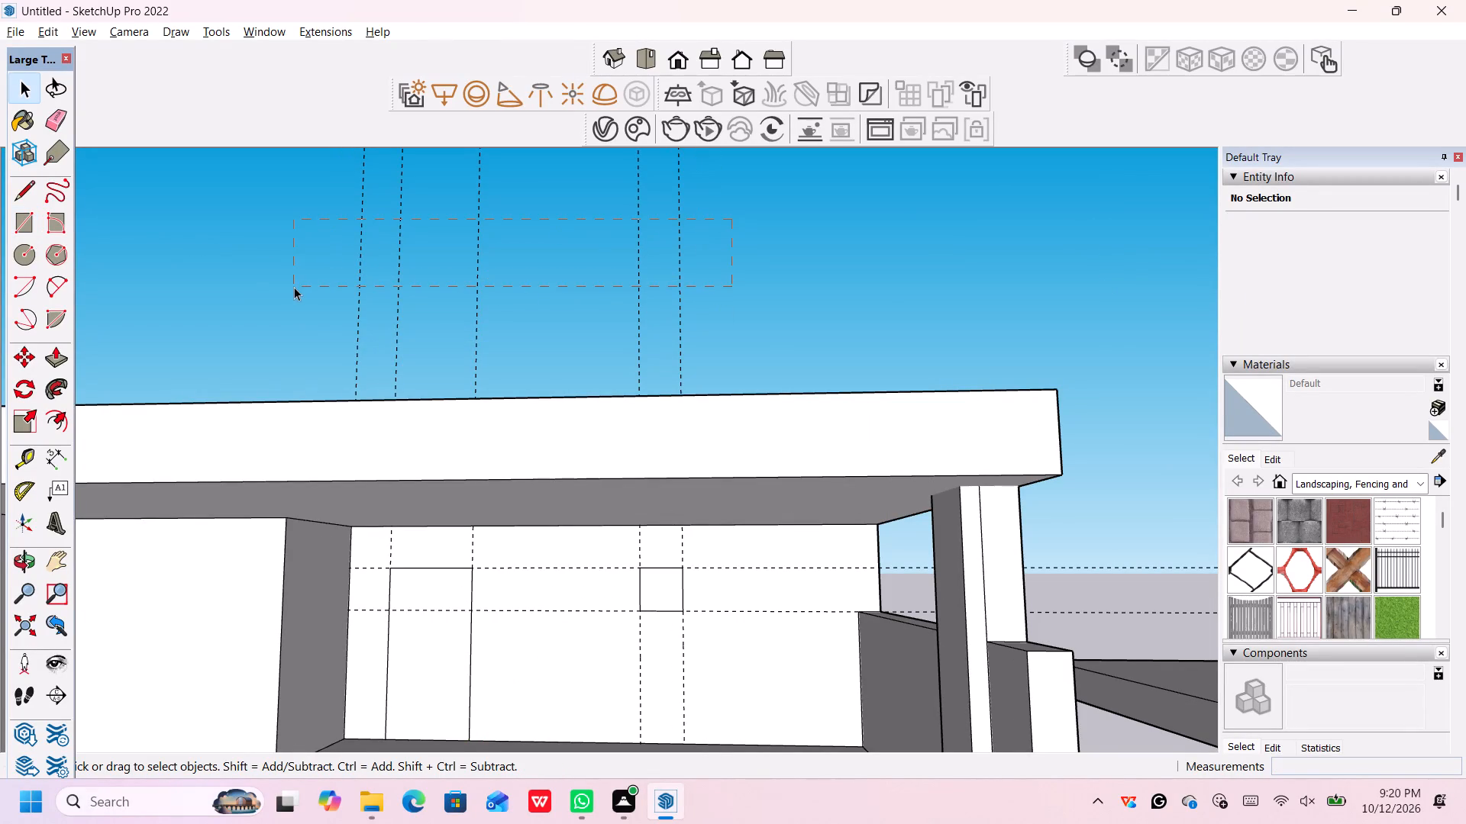
{"action": "left_click_drag", "start_coordinate": [294, 287], "coordinate": [286, 291]}
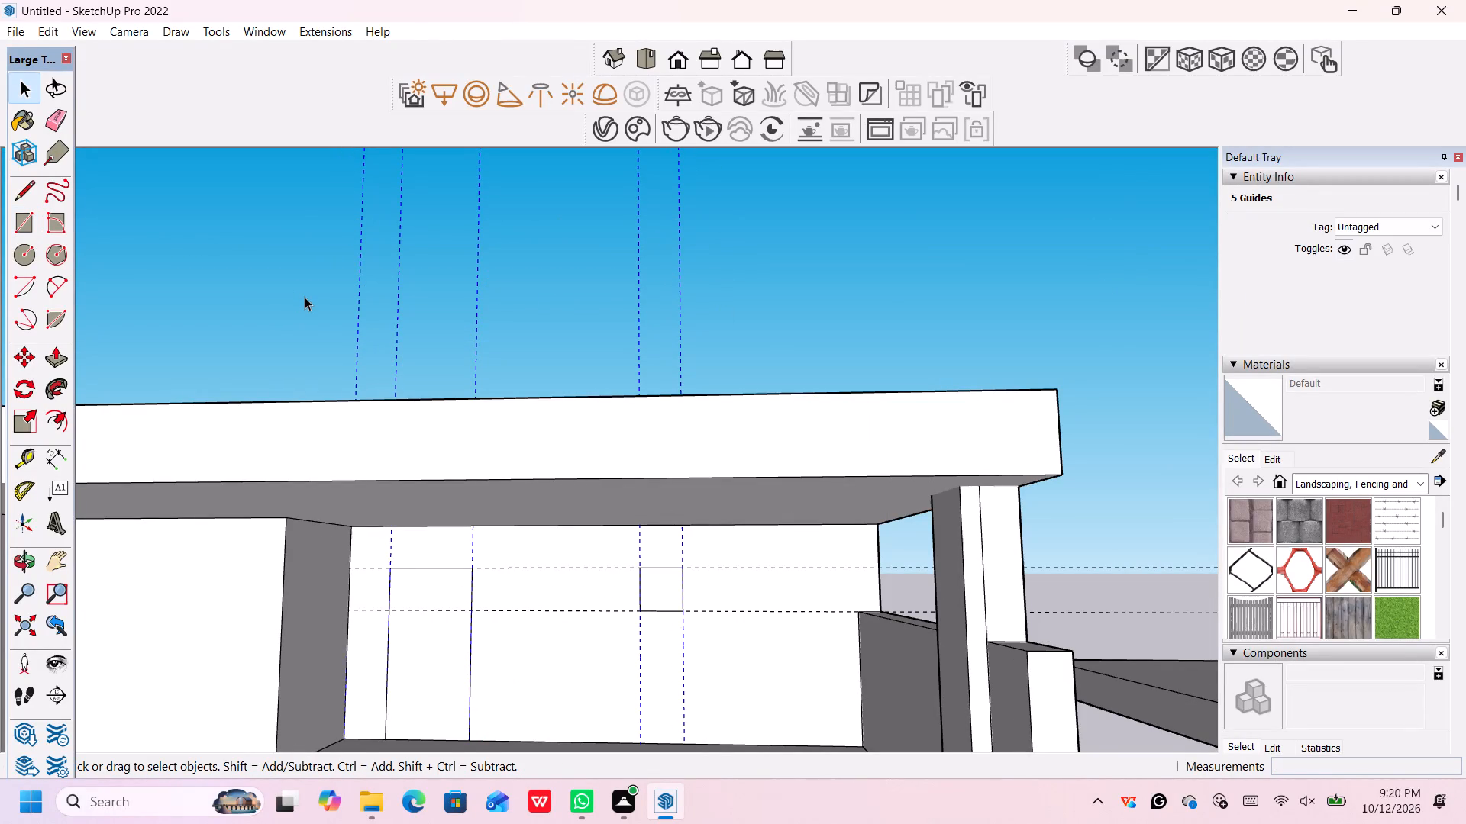
{"action": "key", "text": "Delete"}
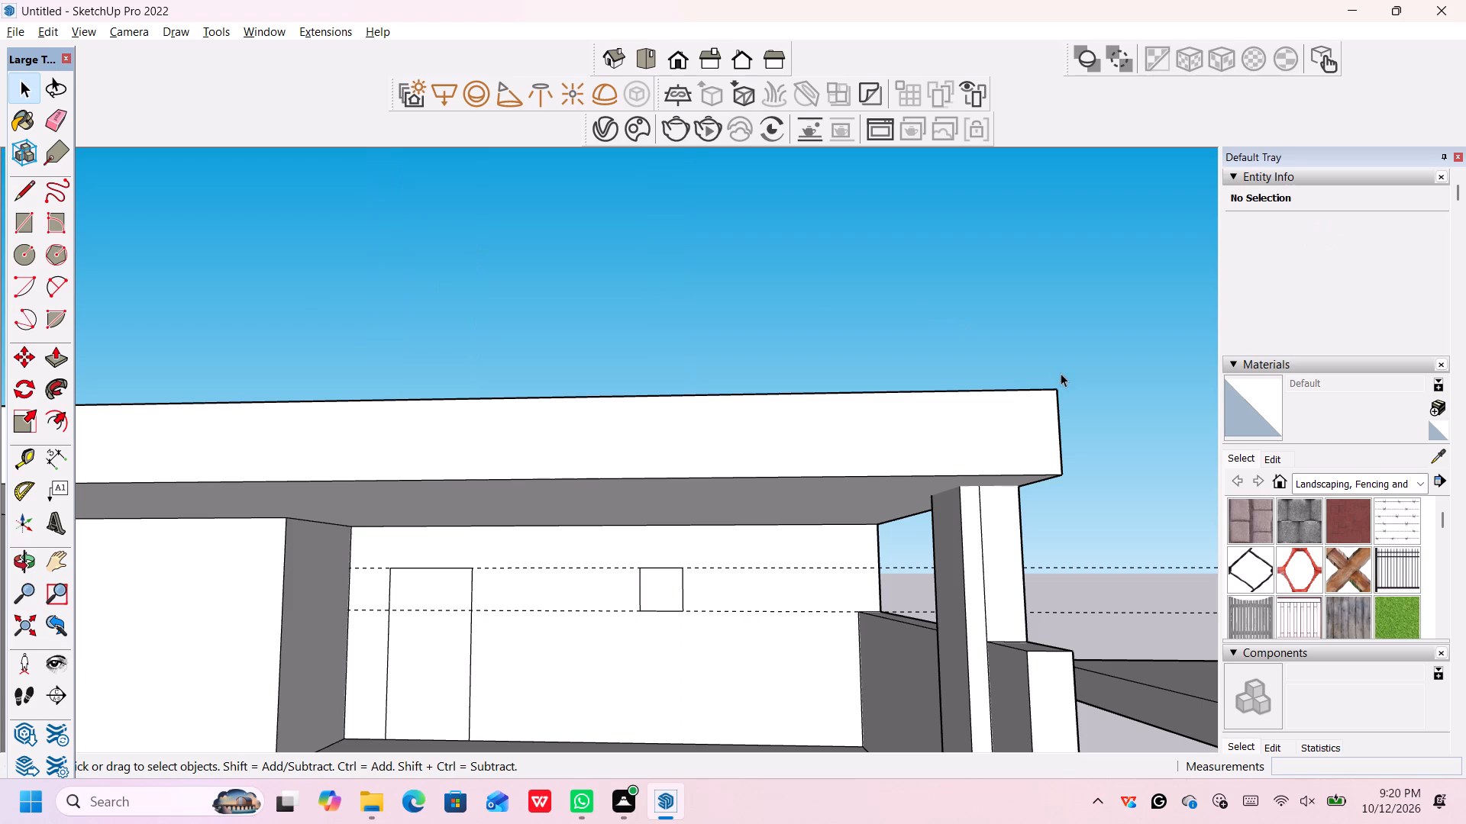
{"action": "left_click_drag", "start_coordinate": [1126, 546], "coordinate": [1084, 634]}
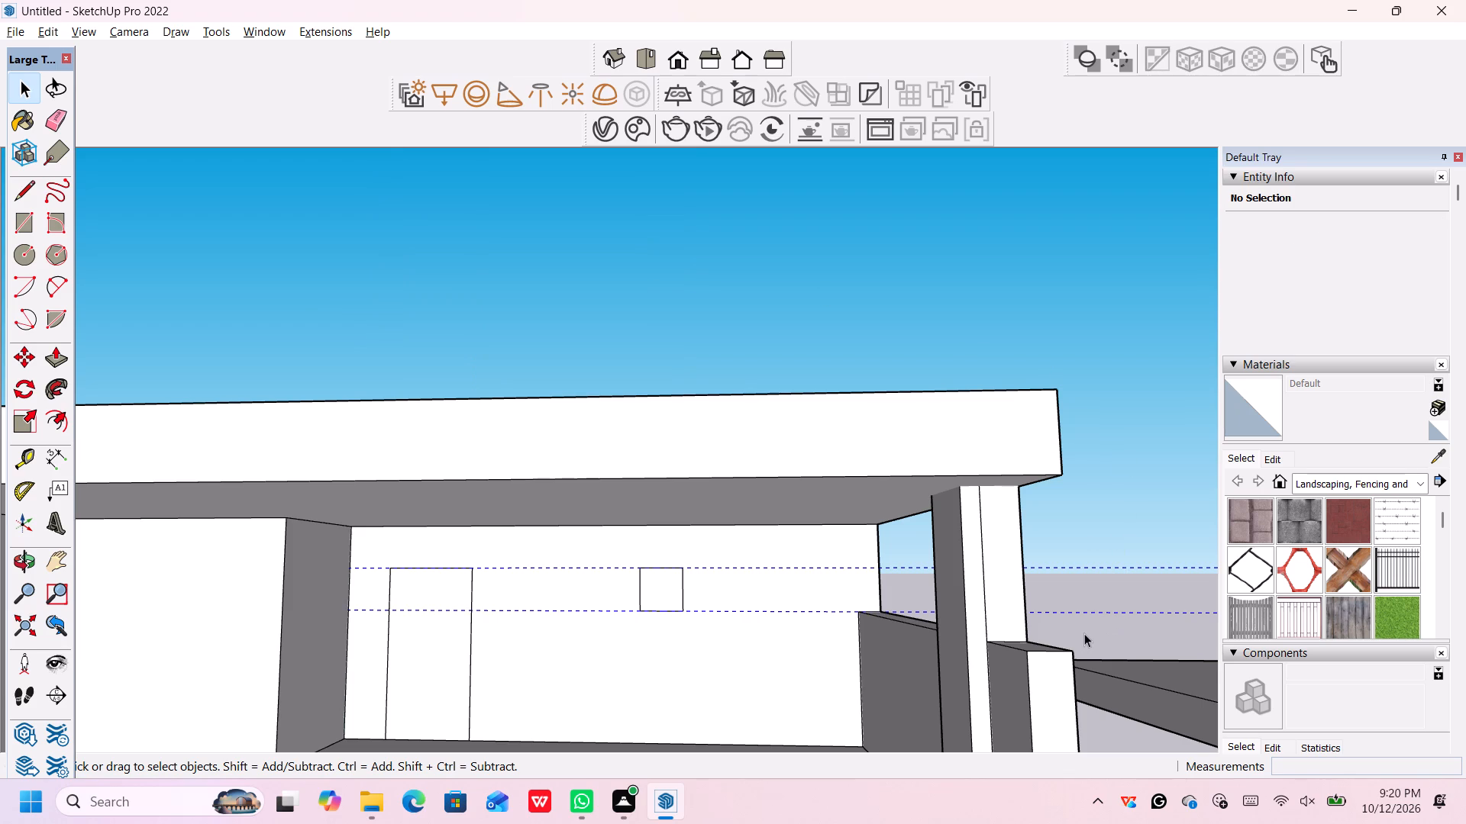
{"action": "key", "text": "Delete"}
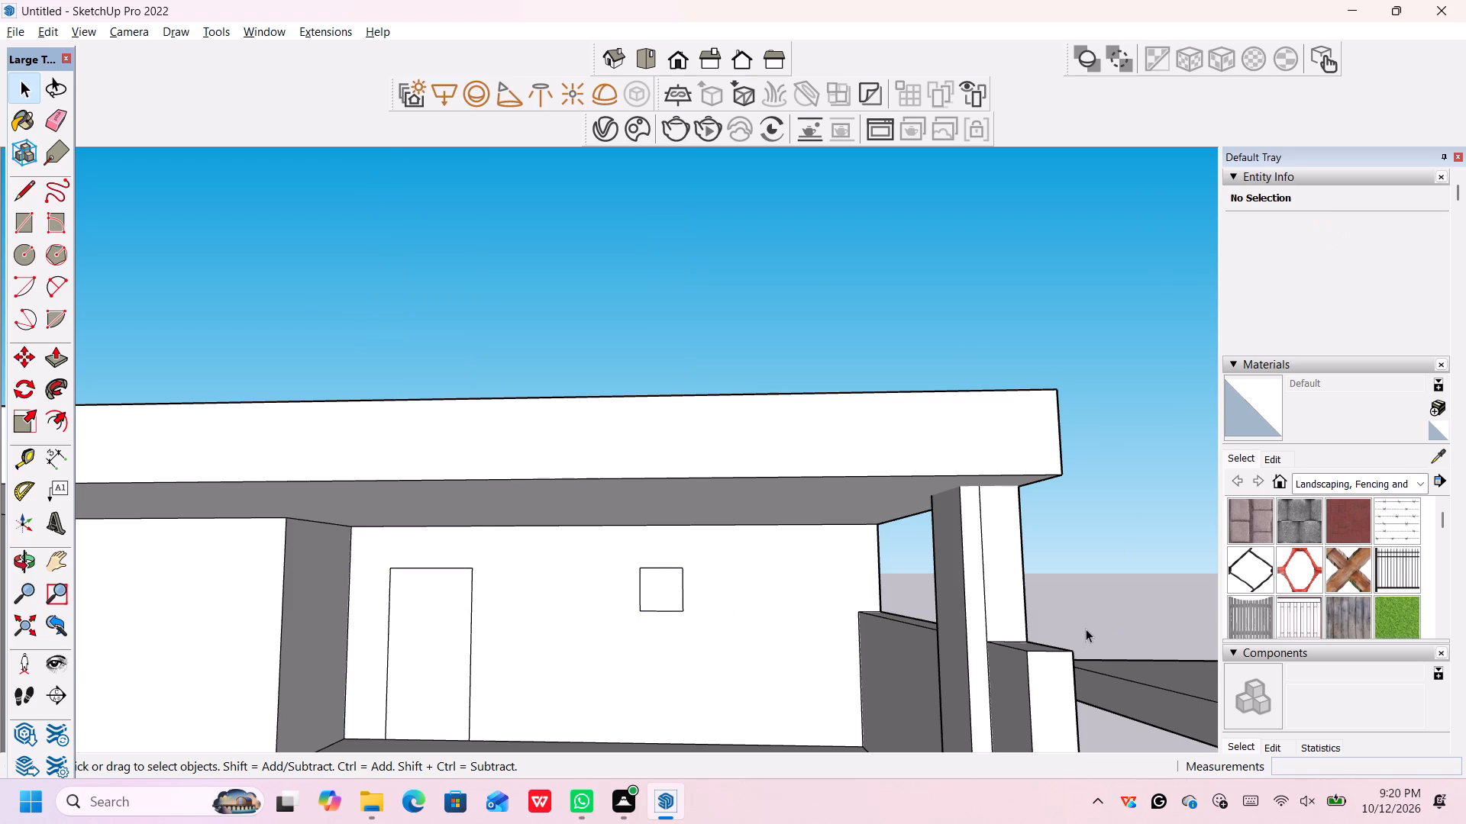
Examine the whole front of the villa with the door and window outlines on the porch's rear wall.
{"action": "scroll", "coordinate": [1092, 629], "scroll_direction": "down", "scroll_amount": 6}
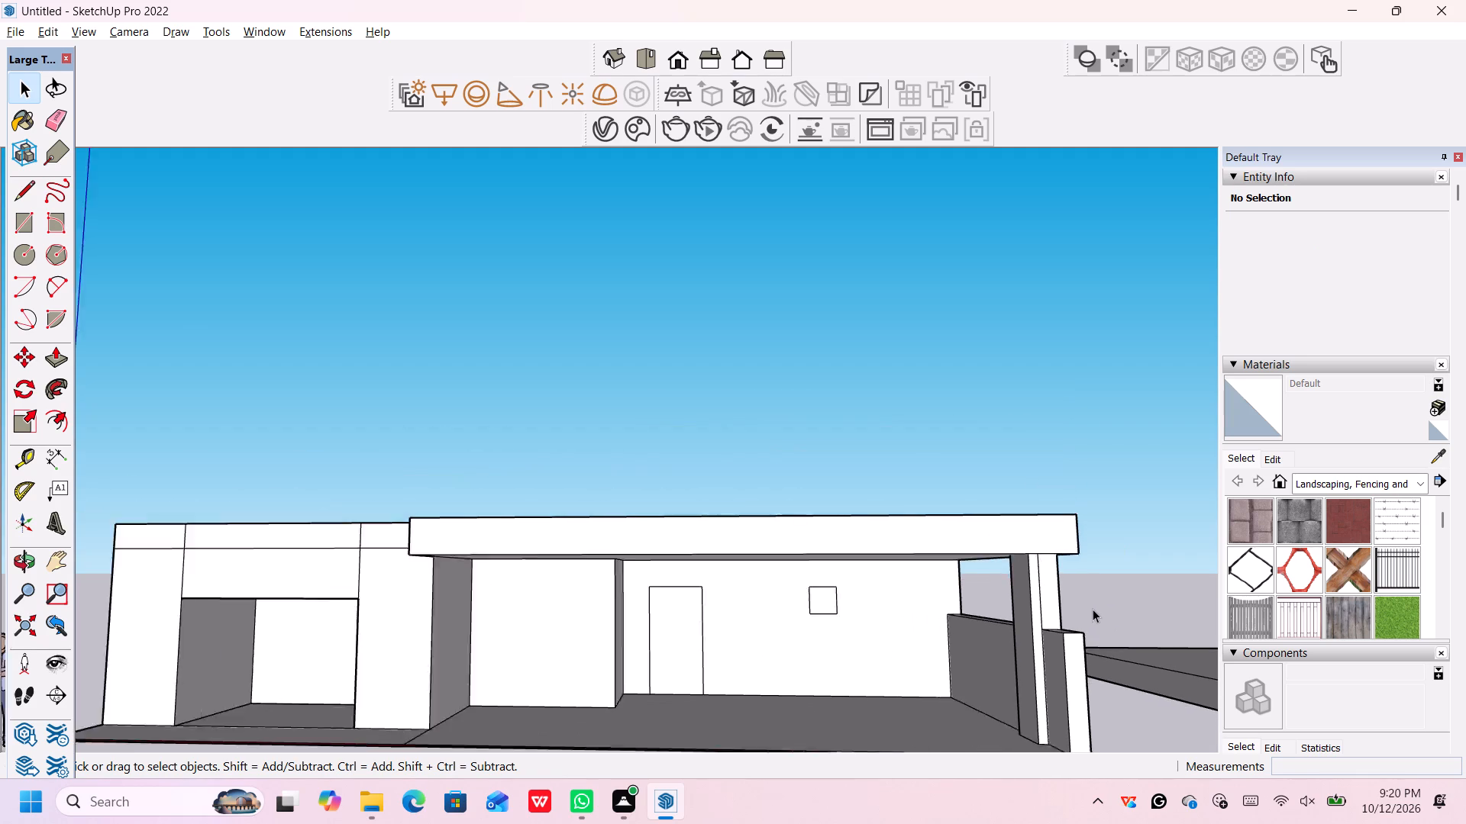
{"action": "scroll", "coordinate": [1093, 609], "scroll_direction": "down", "scroll_amount": 2}
{"action": "middle_click_drag", "start_coordinate": [923, 653], "coordinate": [928, 681]}
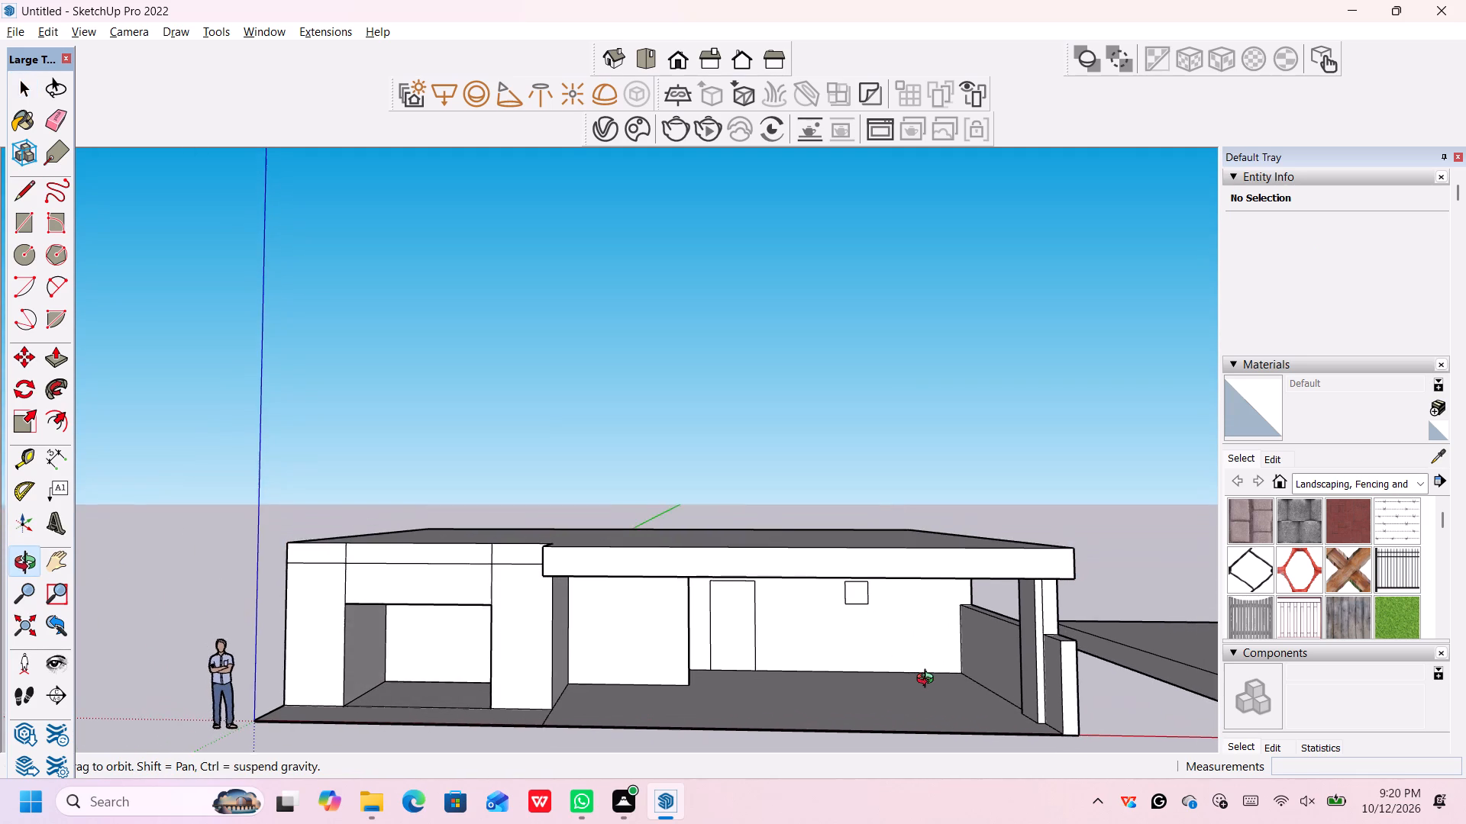
{"action": "middle_click_drag", "start_coordinate": [928, 681], "coordinate": [928, 678]}
{"action": "scroll", "coordinate": [927, 657], "scroll_direction": "up", "scroll_amount": 1}
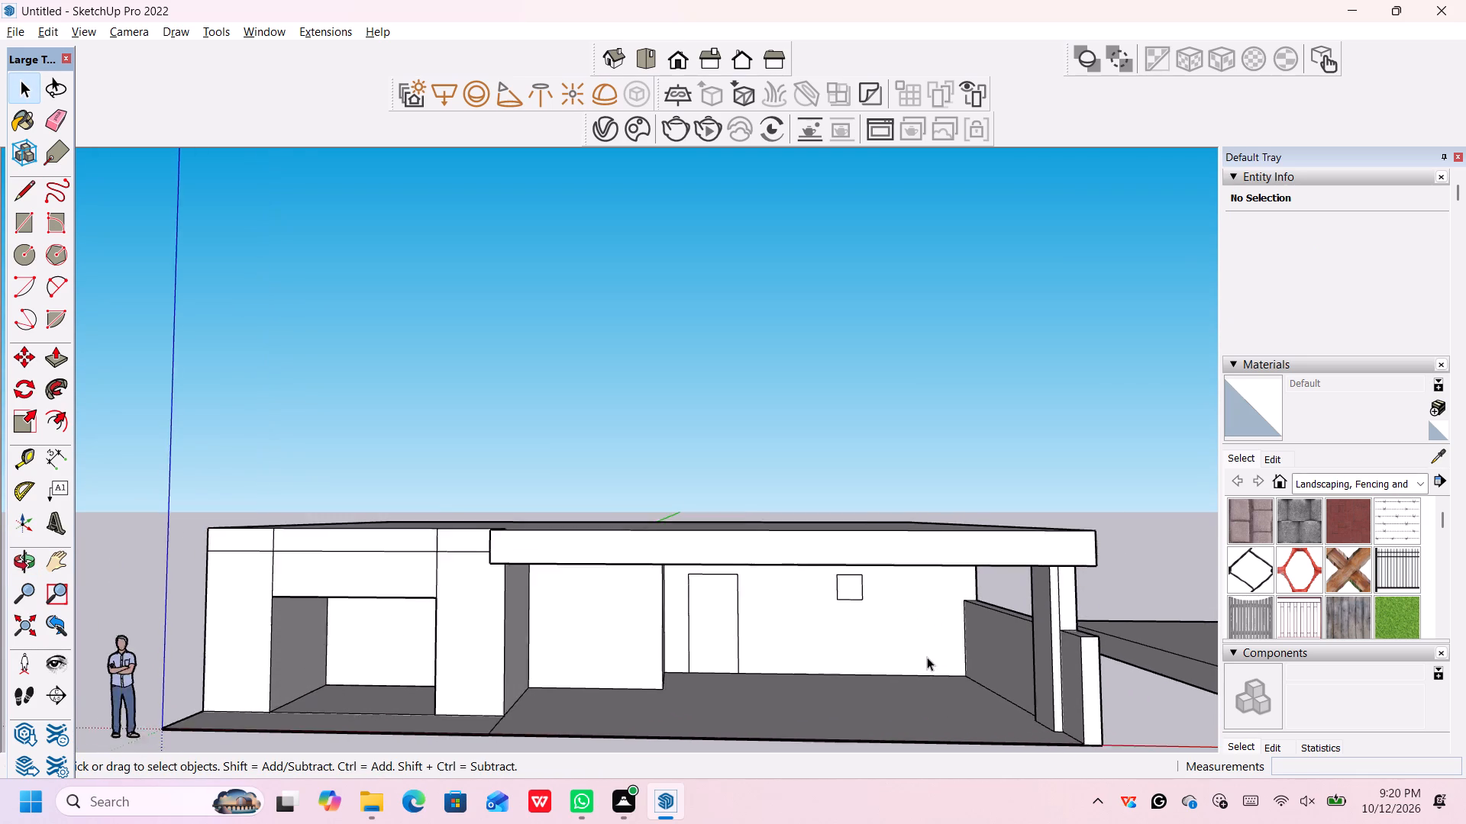
{"action": "scroll", "coordinate": [927, 657], "scroll_direction": "up", "scroll_amount": 3}
{"action": "scroll", "coordinate": [763, 660], "scroll_direction": "down", "scroll_amount": 8}
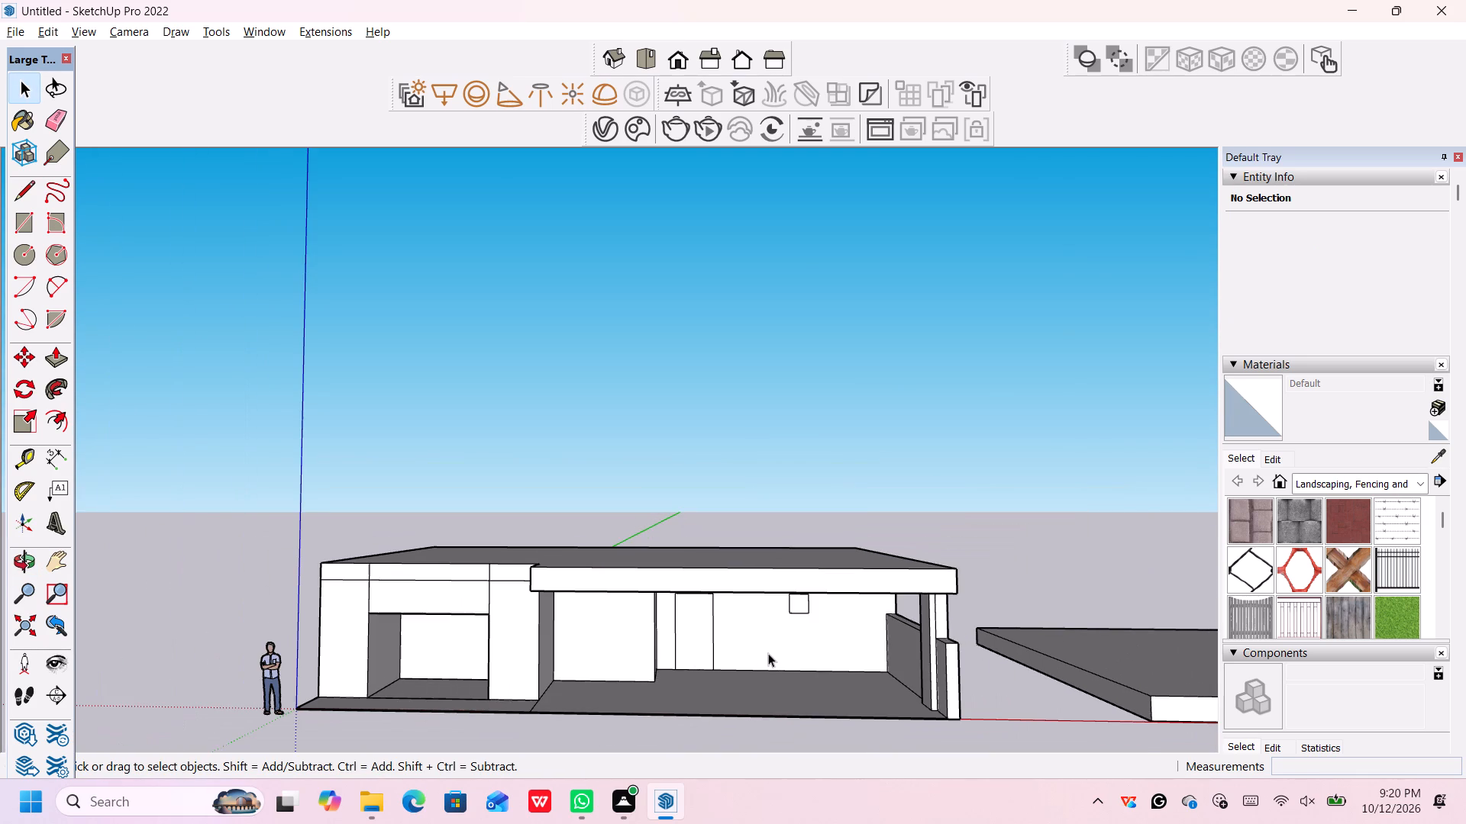
{"action": "middle_click_drag", "start_coordinate": [785, 665], "coordinate": [784, 610]}
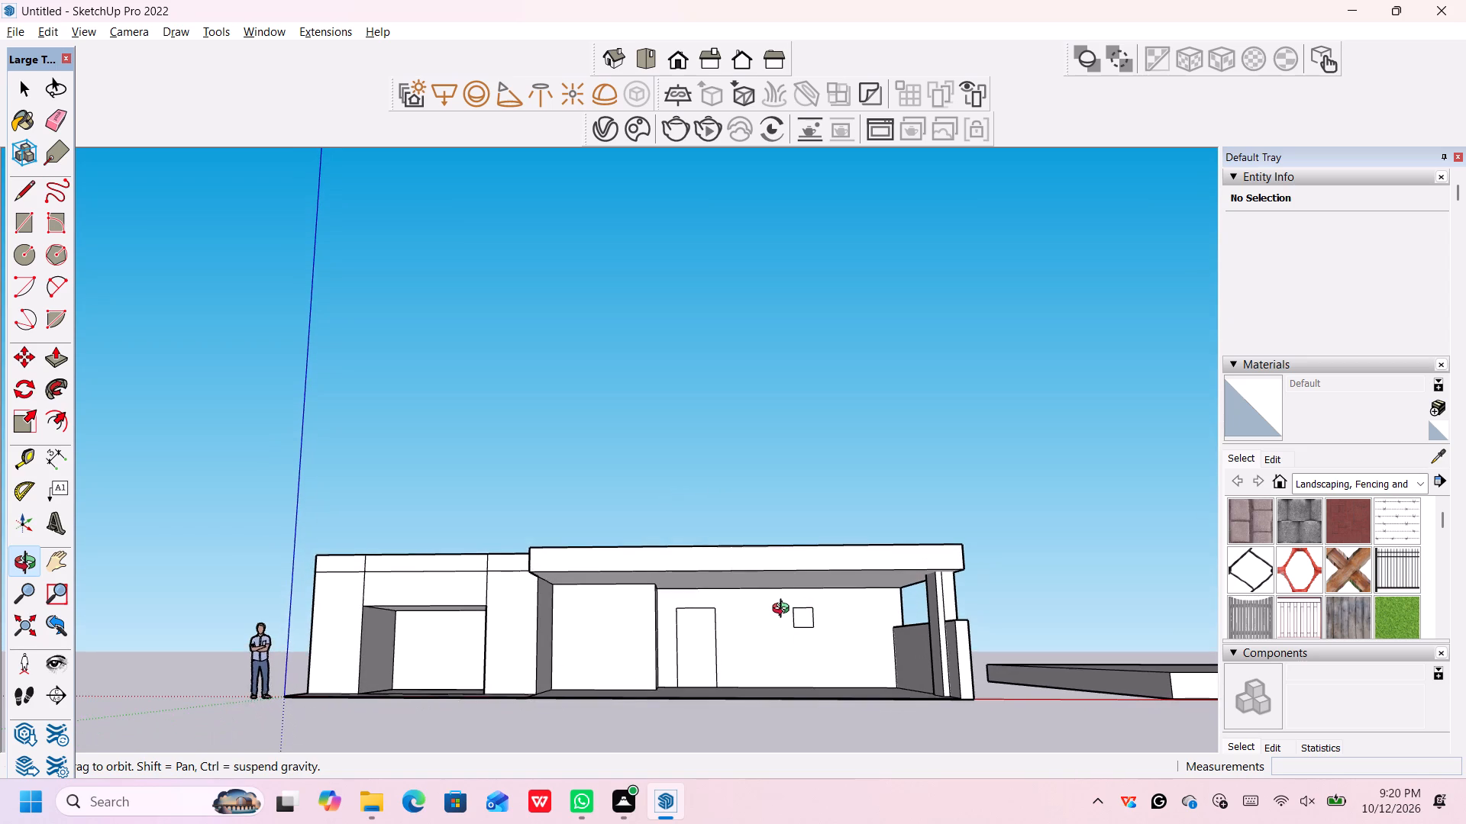
{"action": "middle_click_drag", "start_coordinate": [784, 610], "coordinate": [789, 613]}
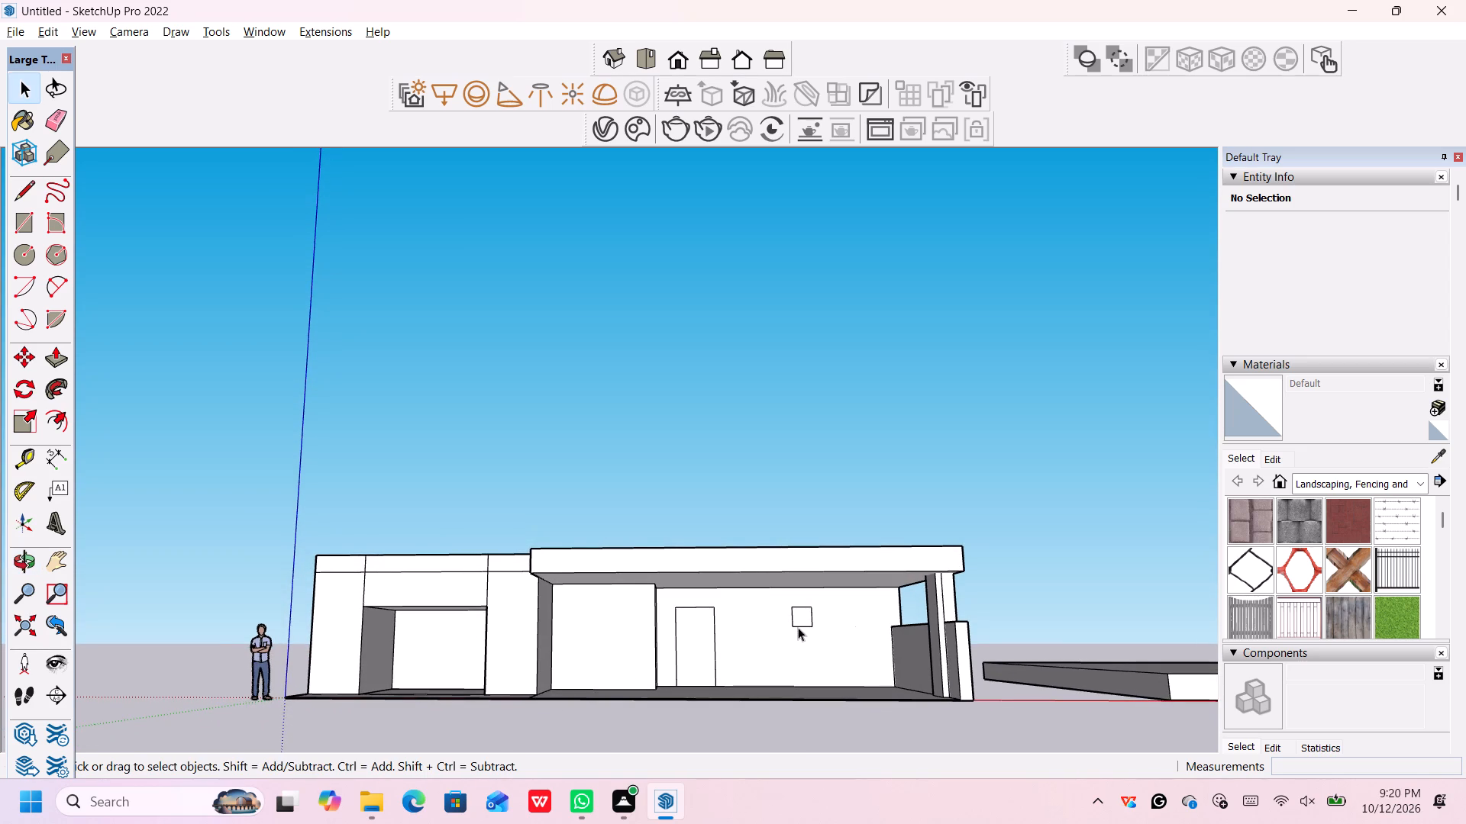
Move the four edges of the small square window outline 3' along the red axis, away from the door.
{"action": "scroll", "coordinate": [798, 628], "scroll_direction": "up", "scroll_amount": 3}
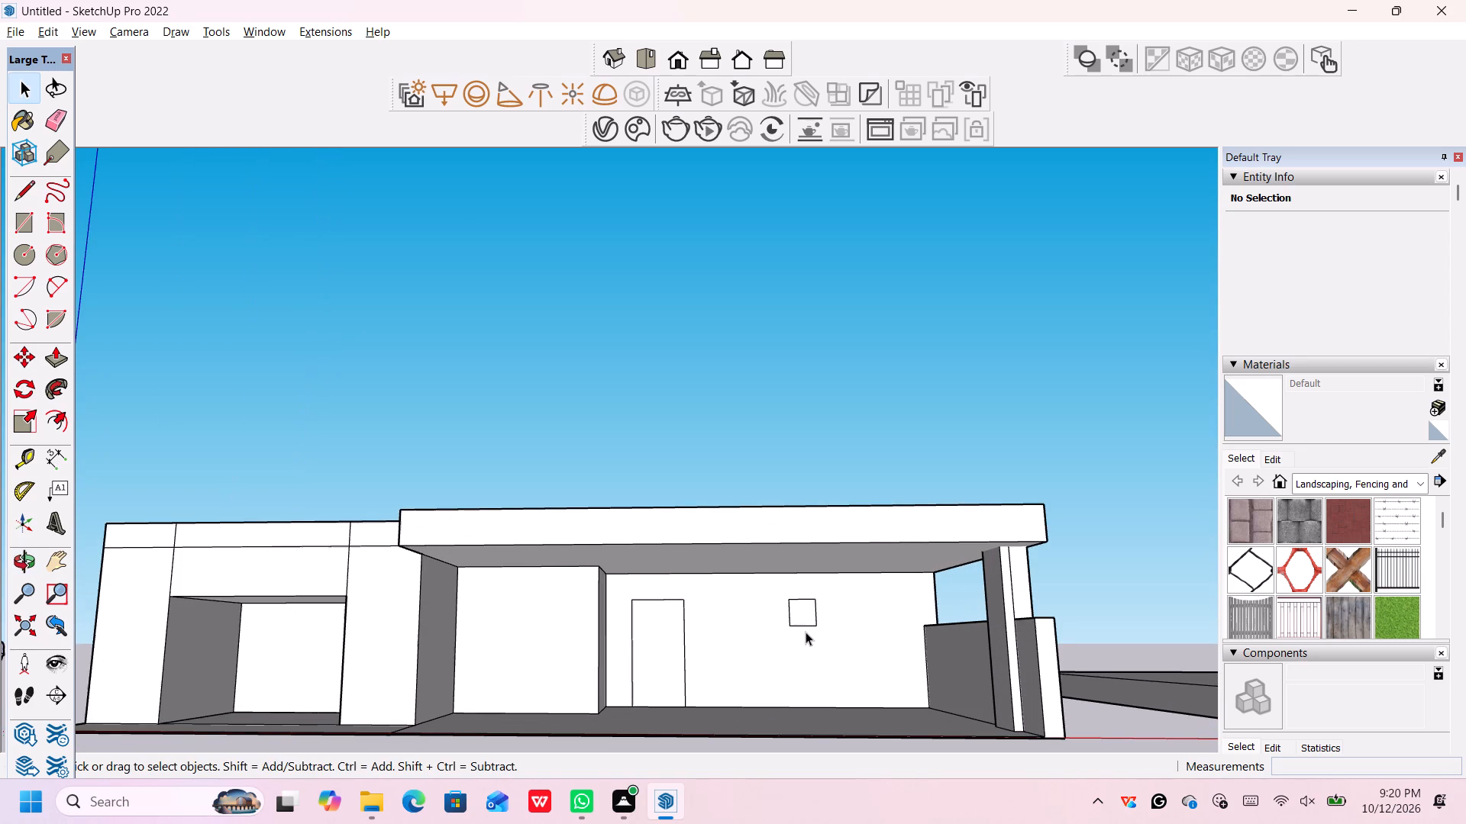
{"action": "scroll", "coordinate": [808, 625], "scroll_direction": "up", "scroll_amount": 2}
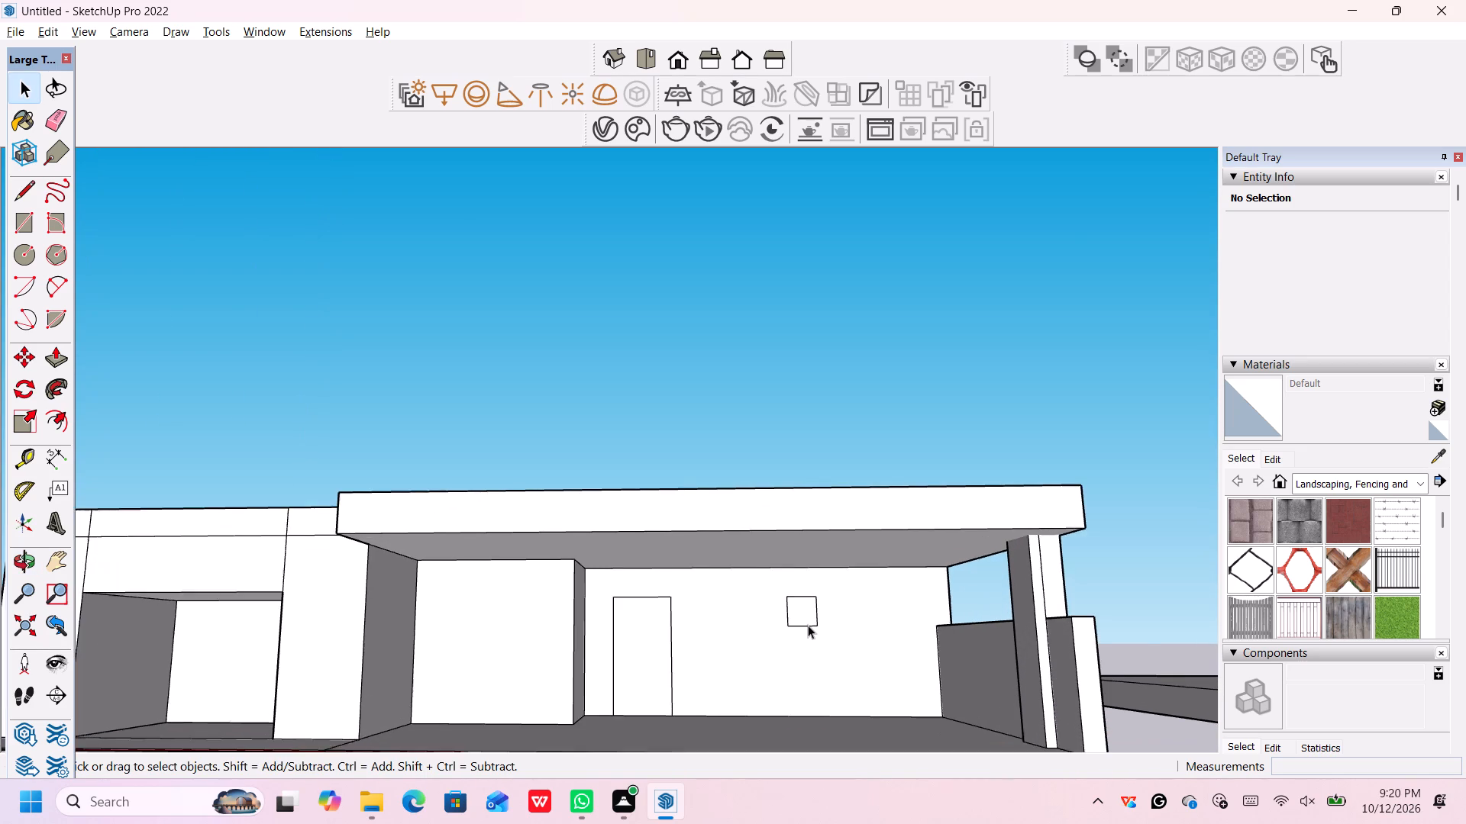
{"action": "scroll", "coordinate": [808, 625], "scroll_direction": "up", "scroll_amount": 3}
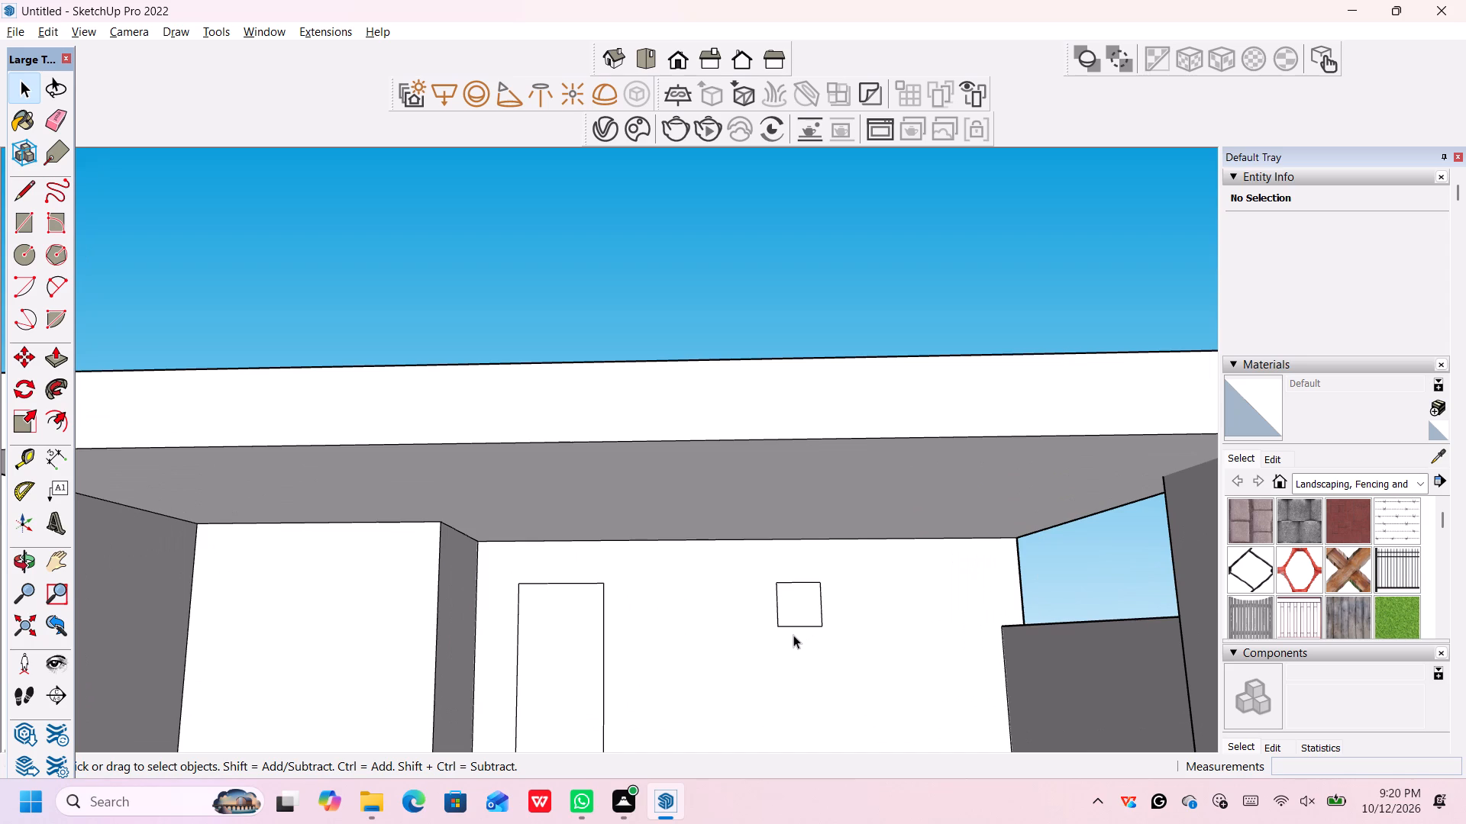
{"action": "scroll", "coordinate": [793, 635], "scroll_direction": "up", "scroll_amount": 4}
{"action": "middle_click_drag", "start_coordinate": [793, 633], "coordinate": [800, 652]}
{"action": "scroll", "coordinate": [798, 645], "scroll_direction": "up", "scroll_amount": 3}
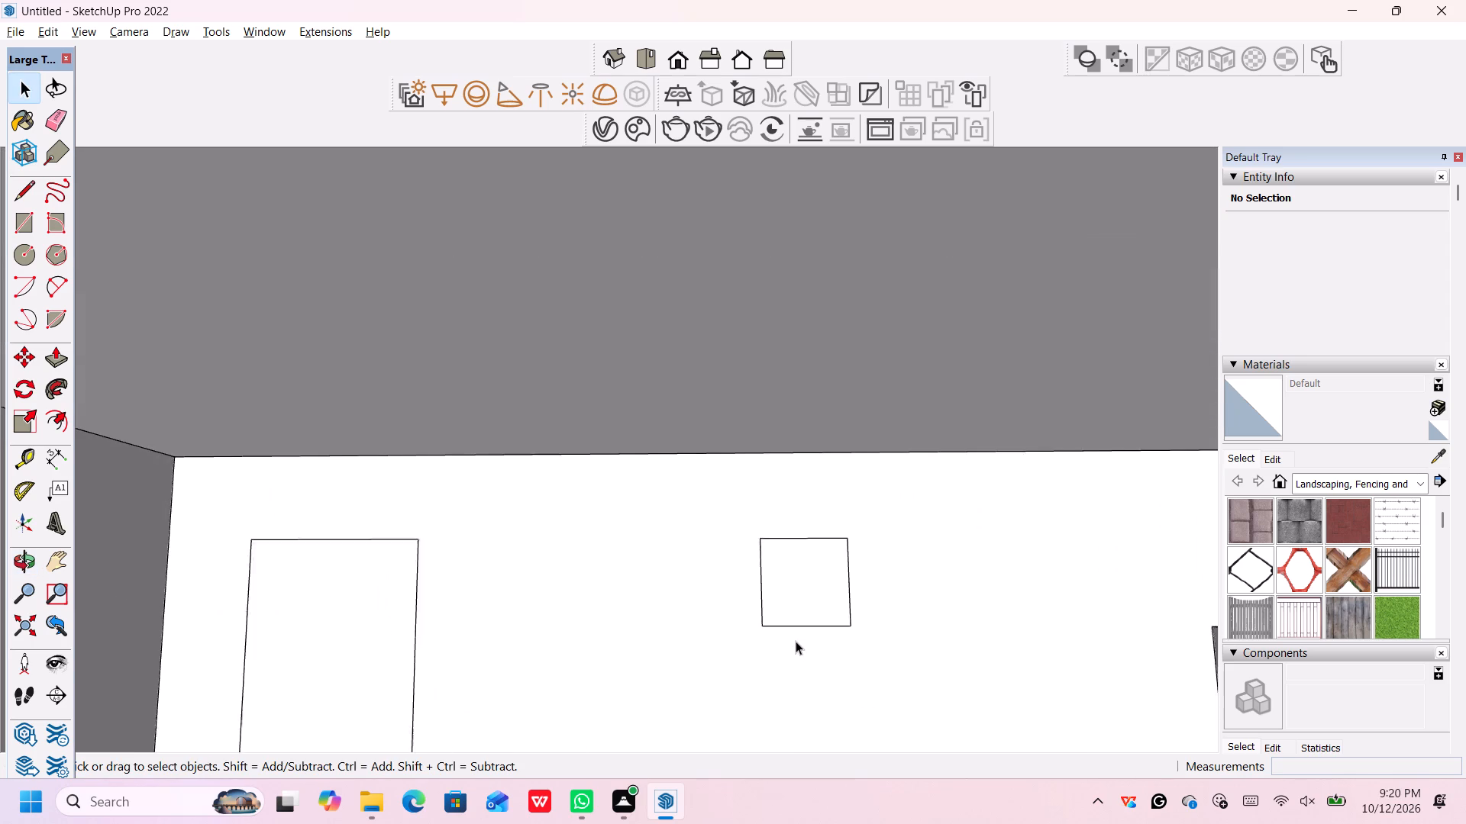
{"action": "scroll", "coordinate": [796, 641], "scroll_direction": "up", "scroll_amount": 1}
{"action": "left_click", "coordinate": [797, 623]}
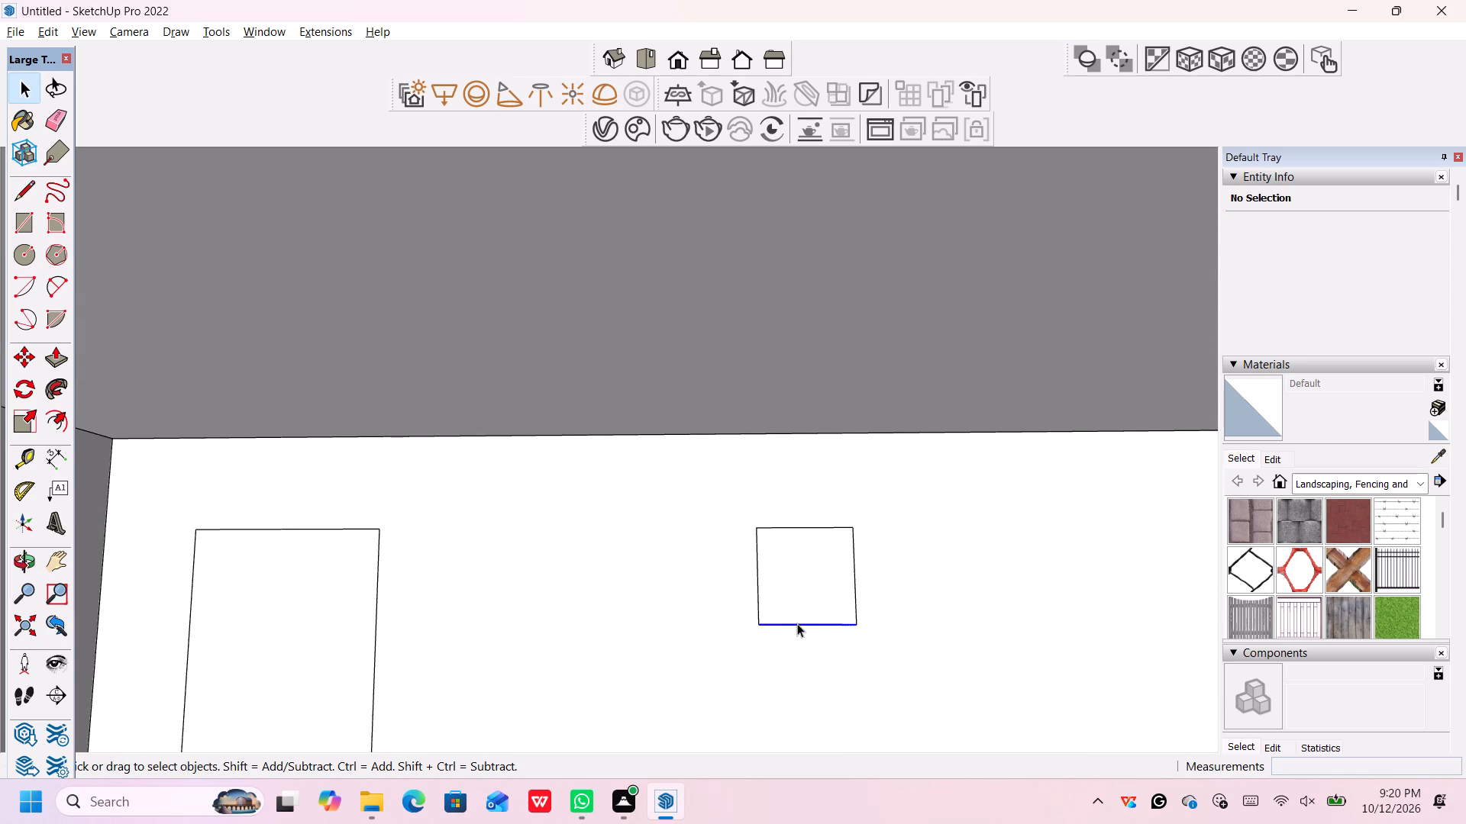
{"action": "left_click", "coordinate": [758, 586], "text": "ctrl"}
{"action": "left_click", "coordinate": [855, 590], "text": "ctrl"}
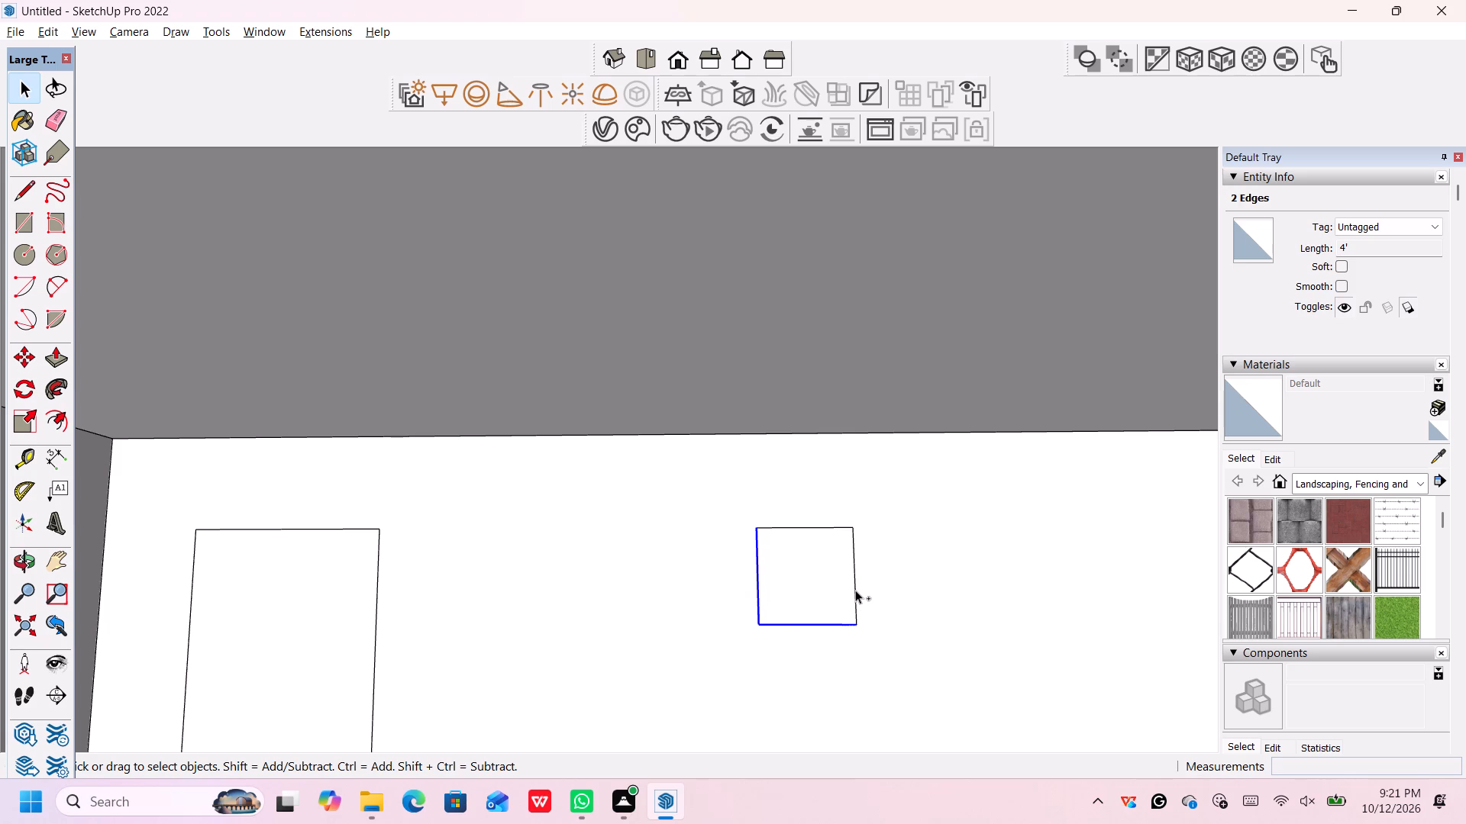
{"action": "left_click", "coordinate": [802, 526], "text": "ctrl"}
{"action": "key", "text": "m"}
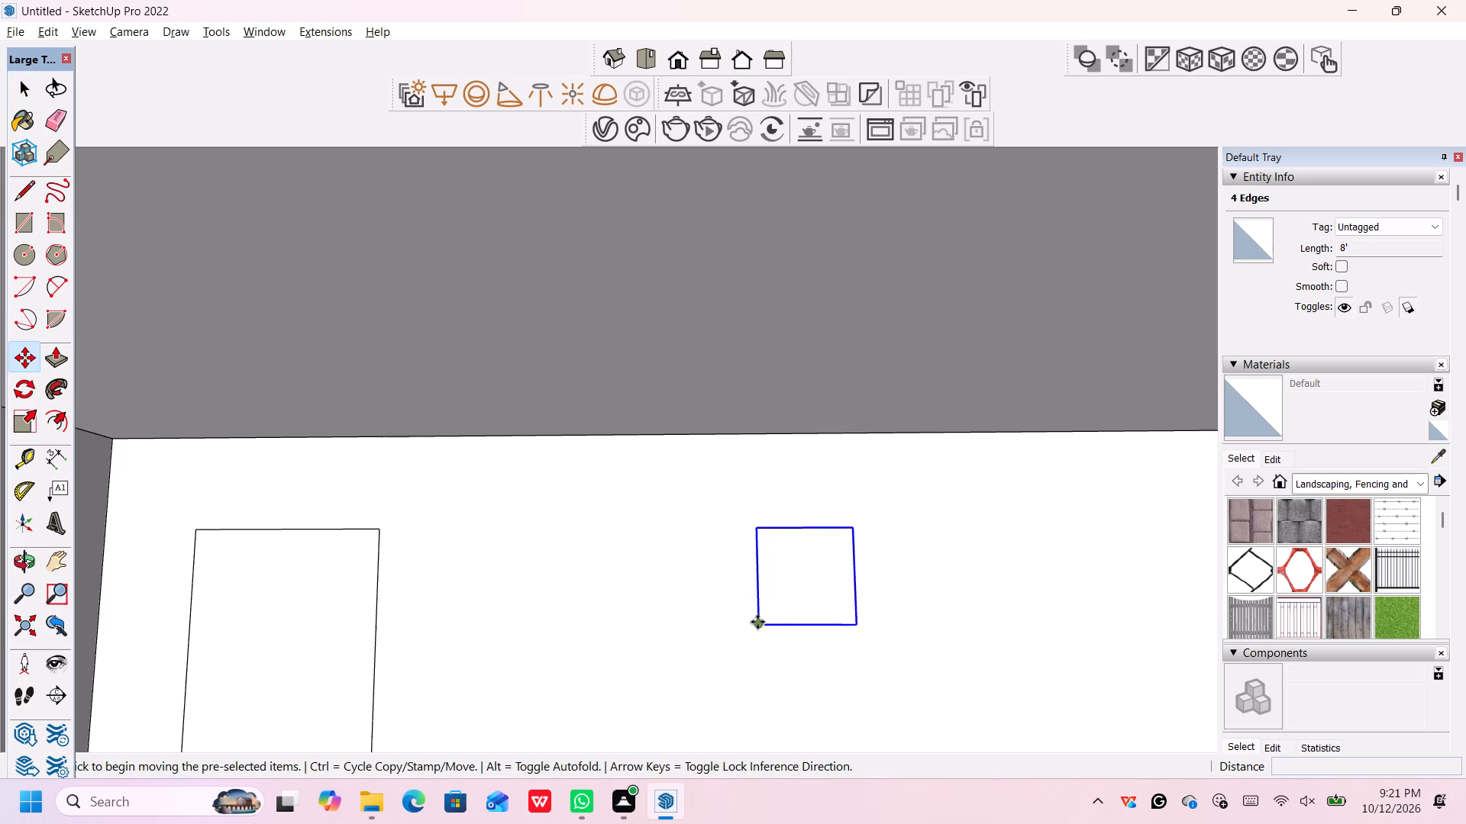
{"action": "left_click", "coordinate": [757, 621]}
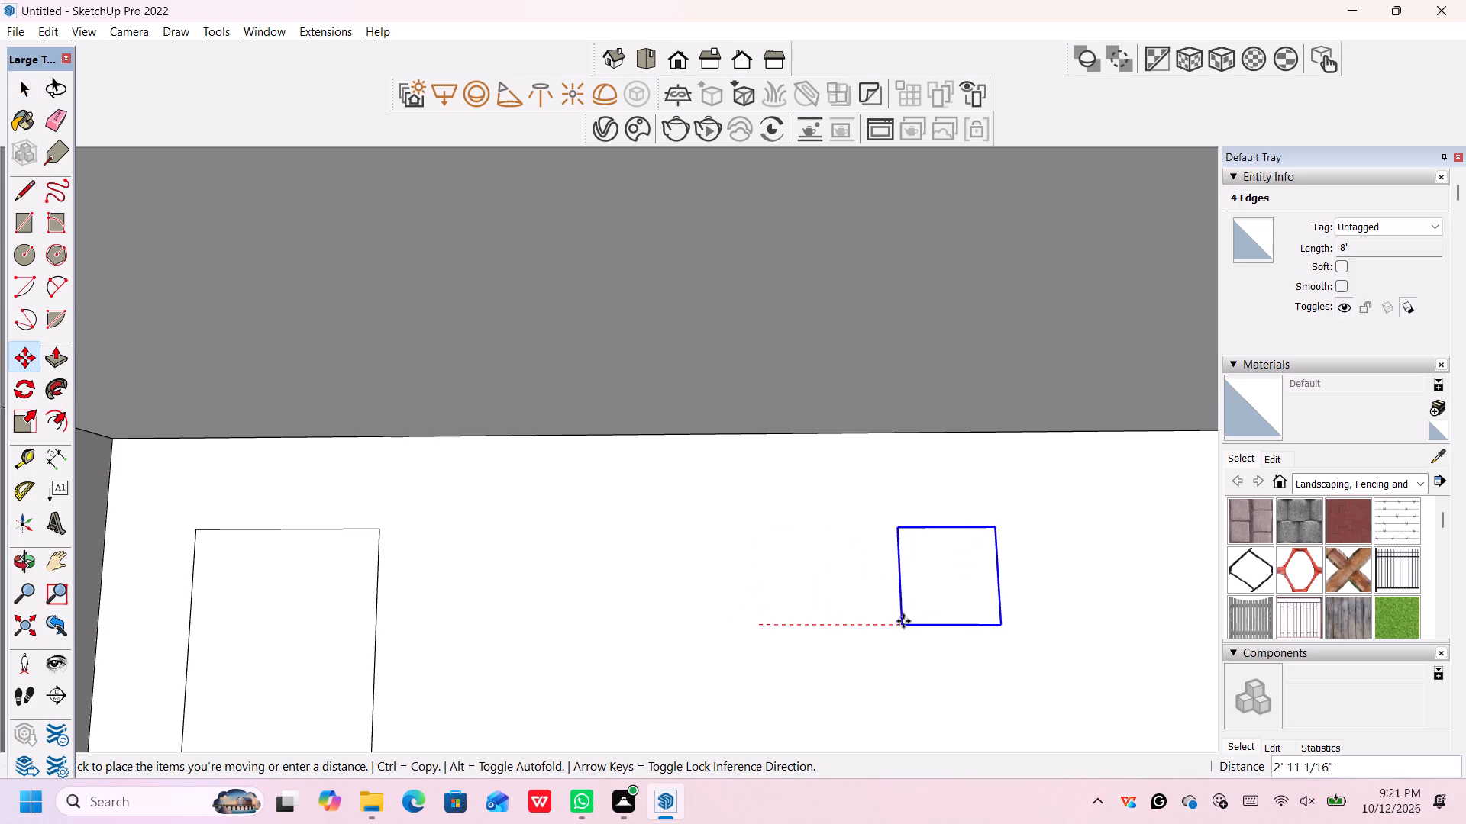
{"action": "scroll", "coordinate": [906, 623], "scroll_direction": "down", "scroll_amount": 6}
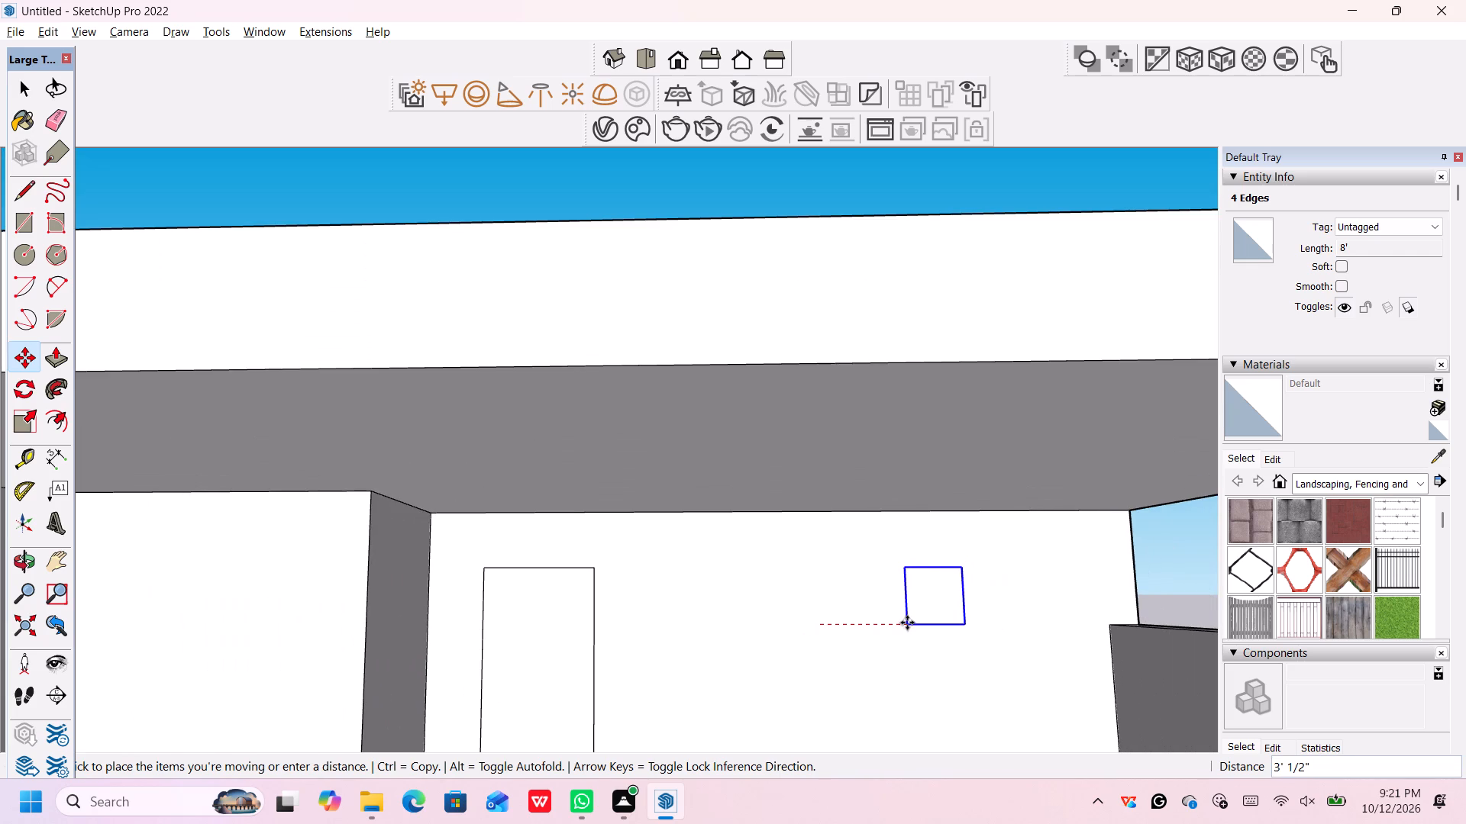
{"action": "type", "text": "3'"}
{"action": "key", "text": "Return"}
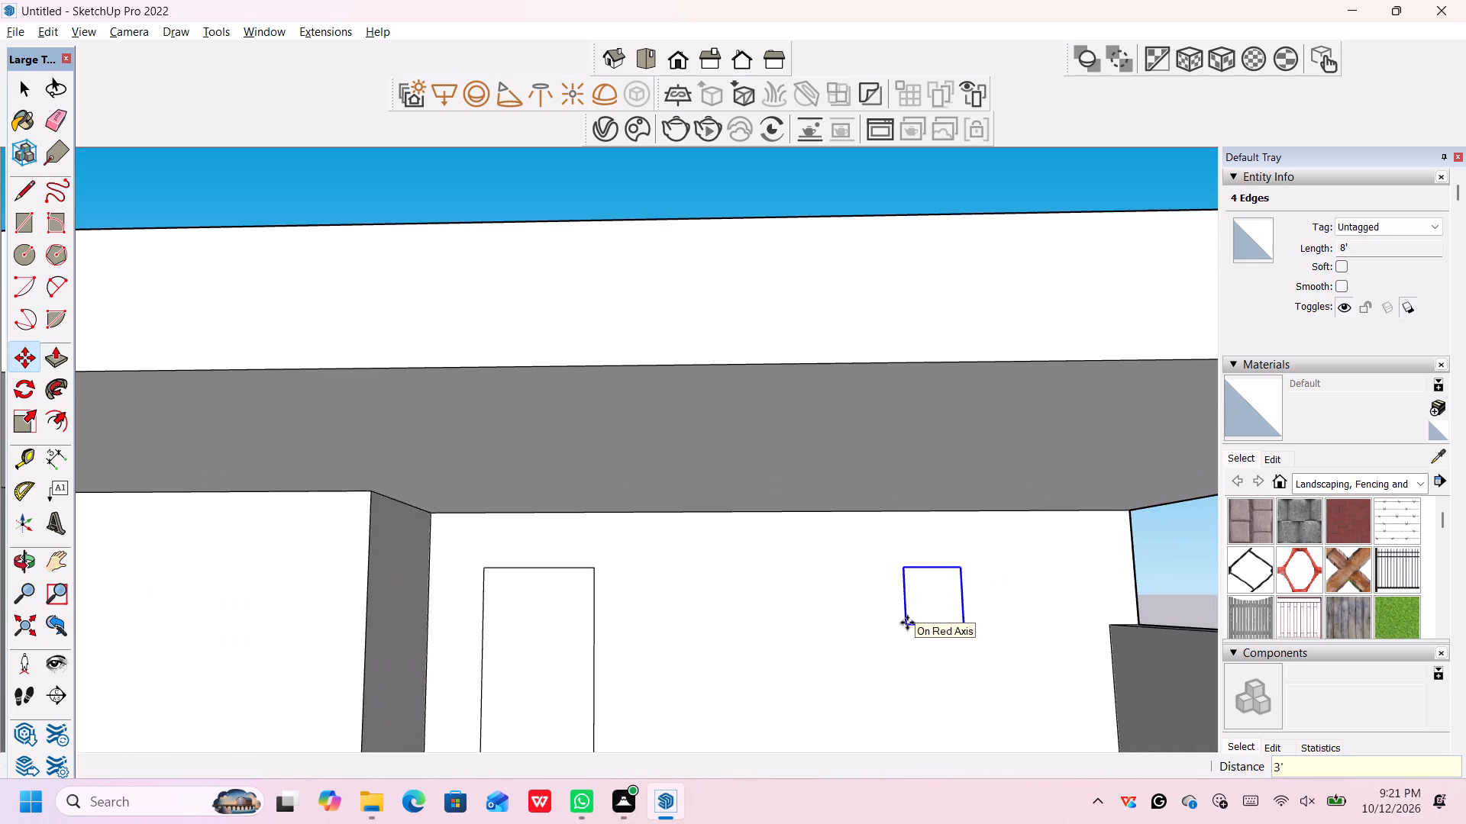
Move the four edges of the rear wall's door outline 1' along the red axis, towards the small window.
{"action": "scroll", "coordinate": [907, 623], "scroll_direction": "down", "scroll_amount": 1}
{"action": "scroll", "coordinate": [907, 623], "scroll_direction": "up", "scroll_amount": 3}
{"action": "scroll", "coordinate": [907, 623], "scroll_direction": "down", "scroll_amount": 10}
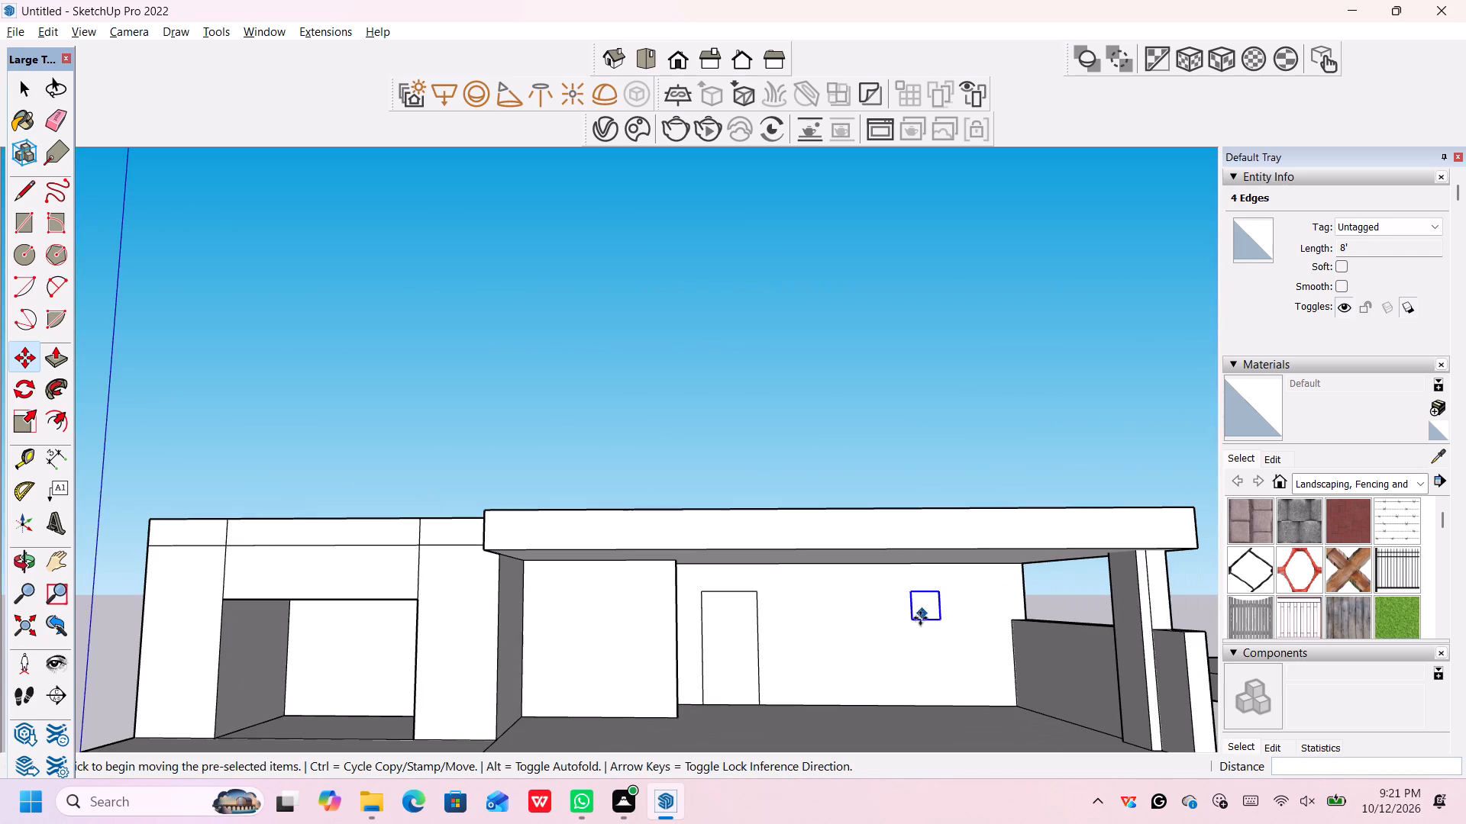
{"action": "scroll", "coordinate": [693, 711], "scroll_direction": "up", "scroll_amount": 3}
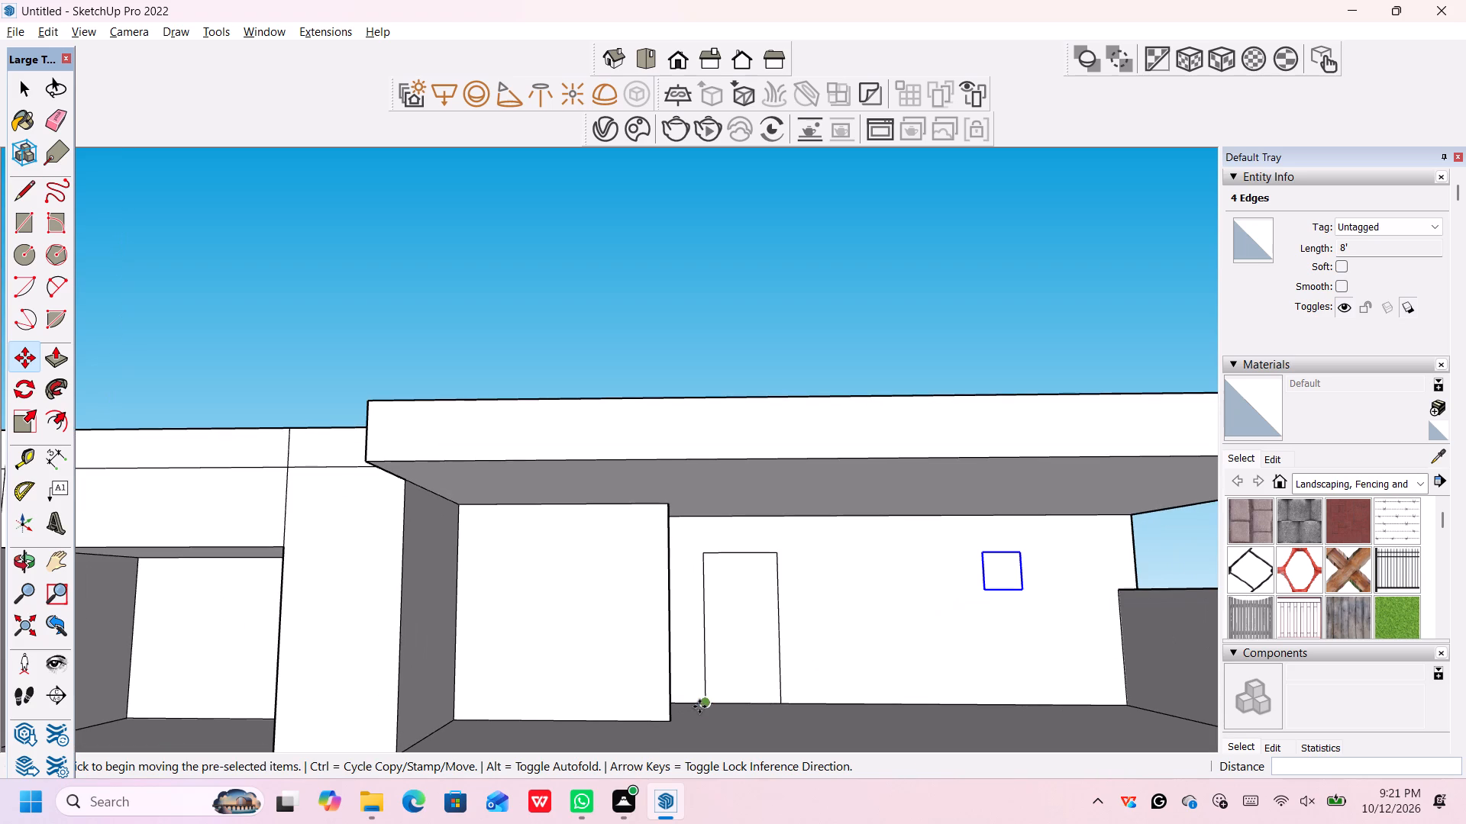
{"action": "key", "text": "space"}
{"action": "left_click", "coordinate": [705, 679]}
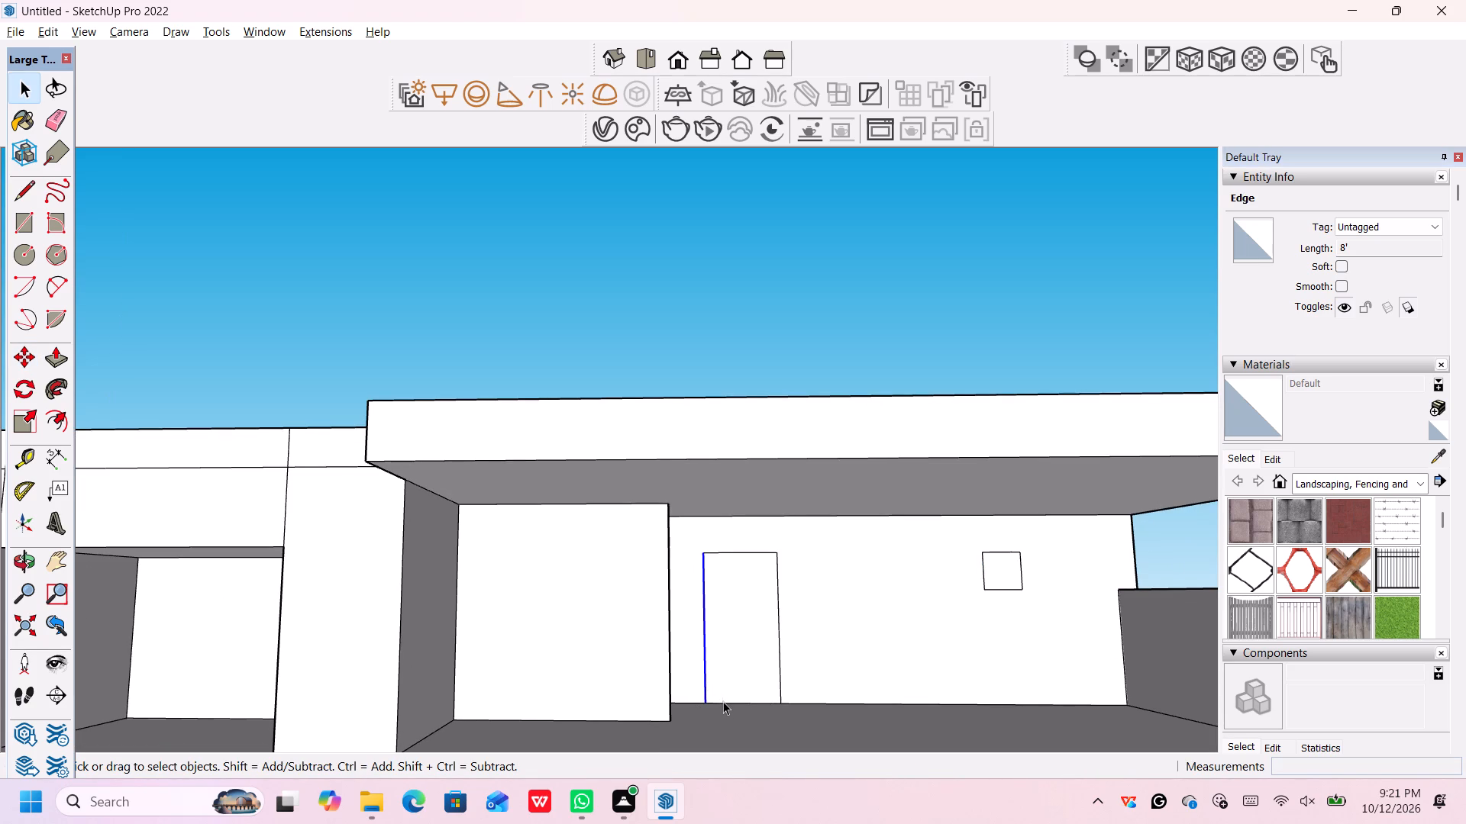
{"action": "left_click", "coordinate": [723, 701]}
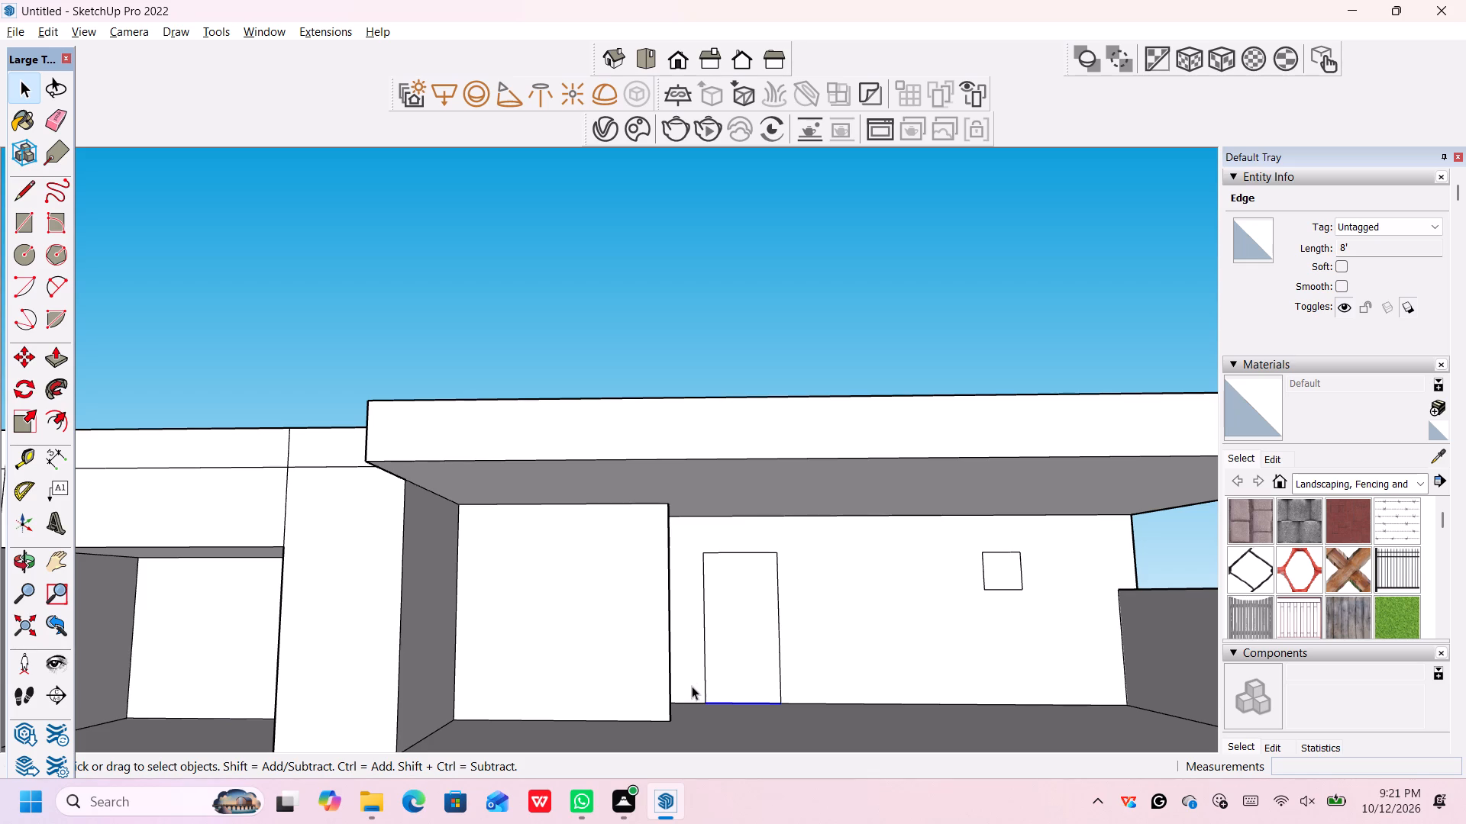
{"action": "left_click", "coordinate": [705, 674], "text": "ctrl"}
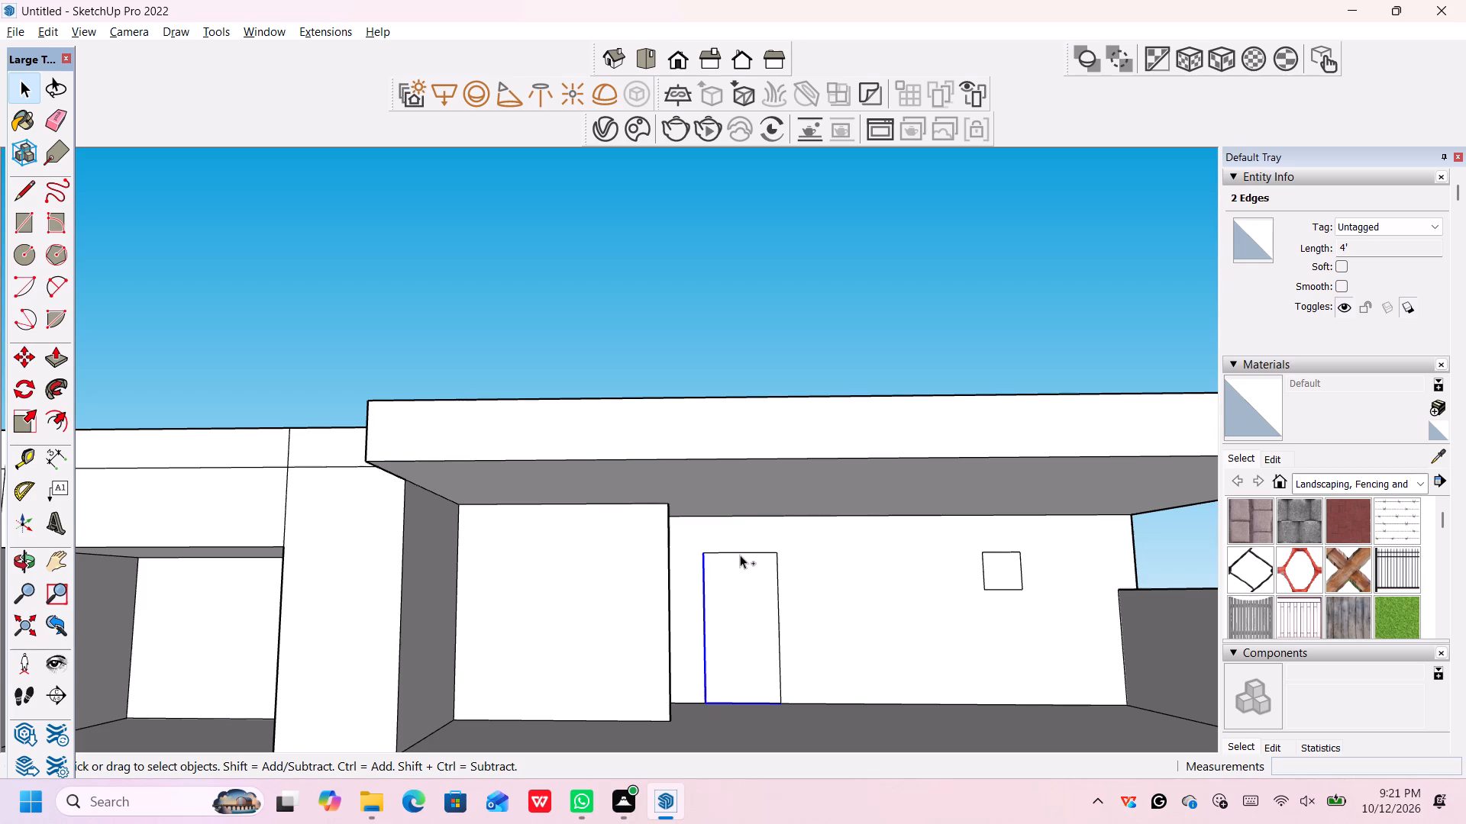
{"action": "left_click", "coordinate": [740, 550], "text": "ctrl"}
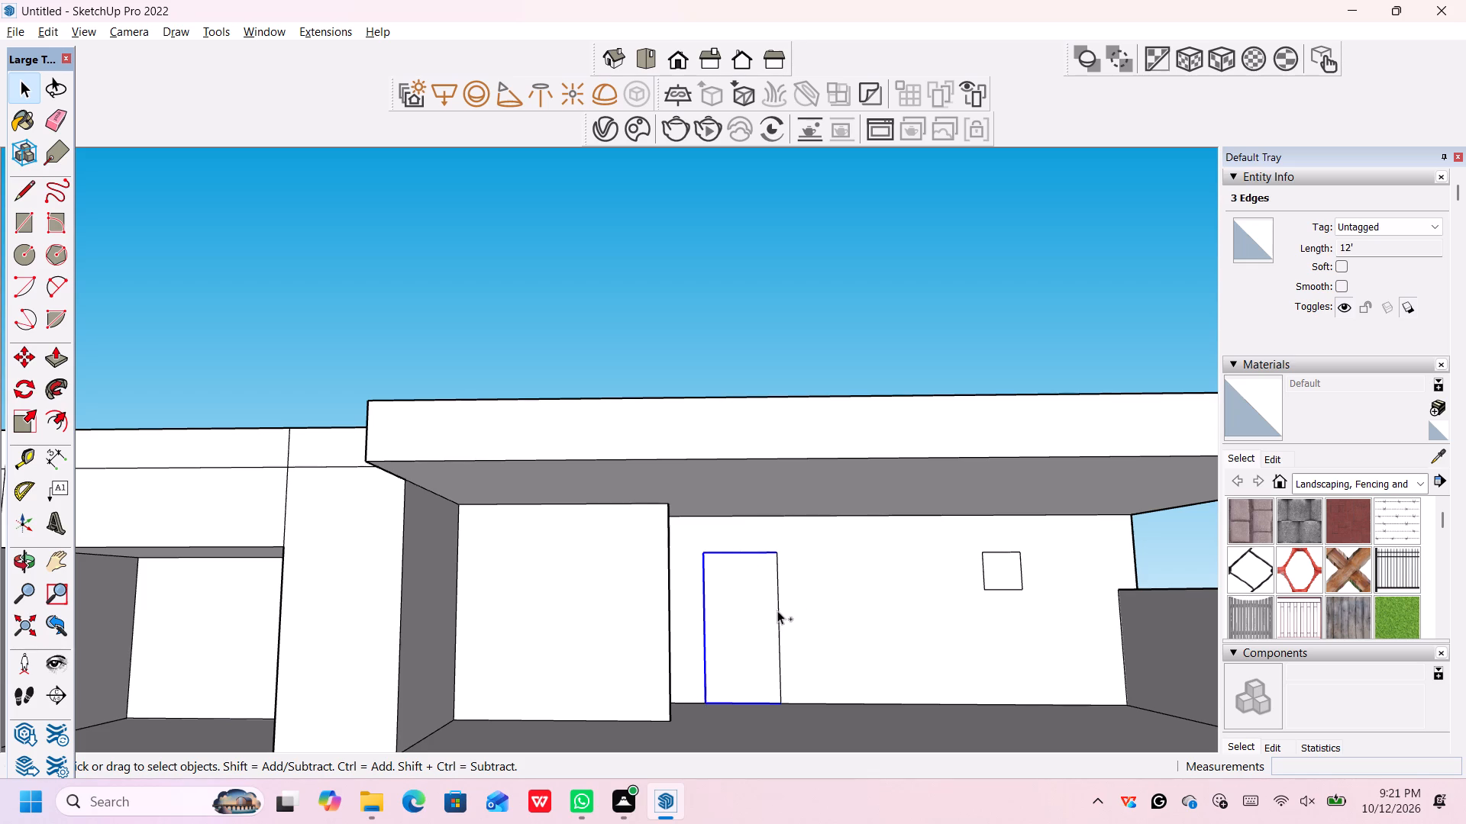
{"action": "left_click", "coordinate": [777, 610], "text": "ctrl"}
{"action": "scroll", "coordinate": [710, 694], "scroll_direction": "up", "scroll_amount": 1}
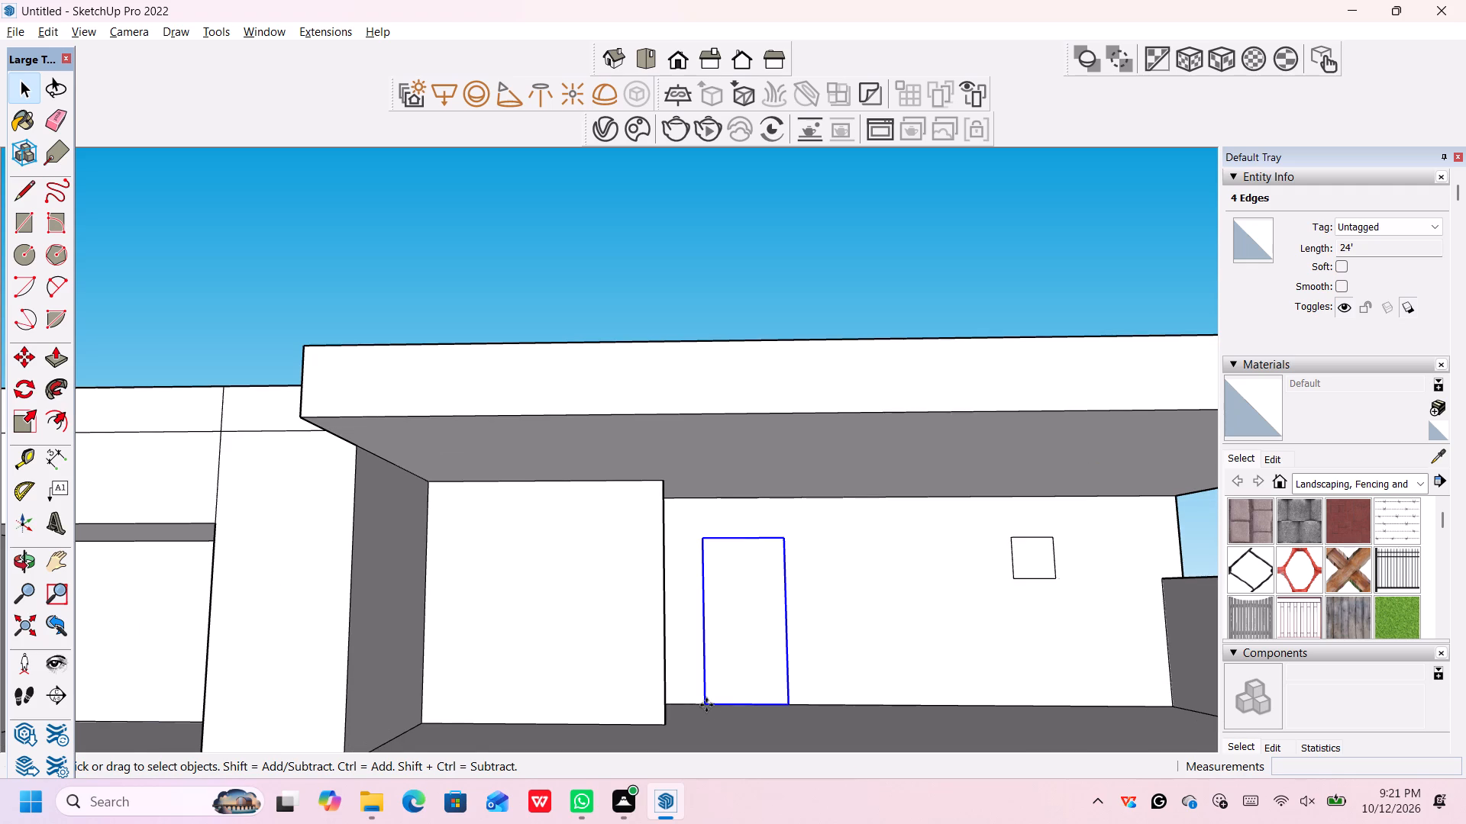
{"action": "key", "text": "m"}
{"action": "left_click", "coordinate": [706, 703]}
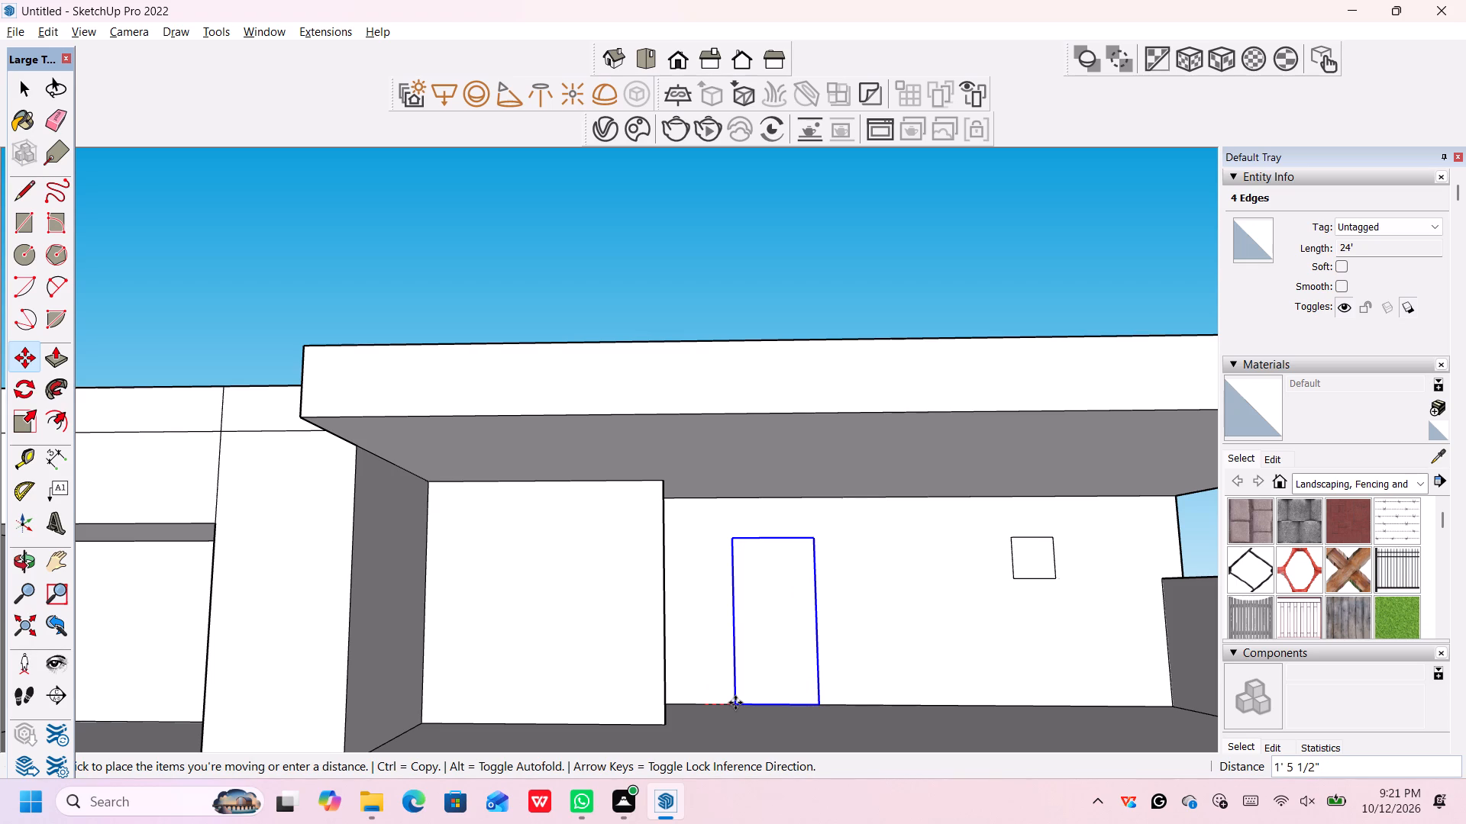
{"action": "key", "text": "1"}
{"action": "key", "text": "apostrophe"}
{"action": "key", "text": "Return"}
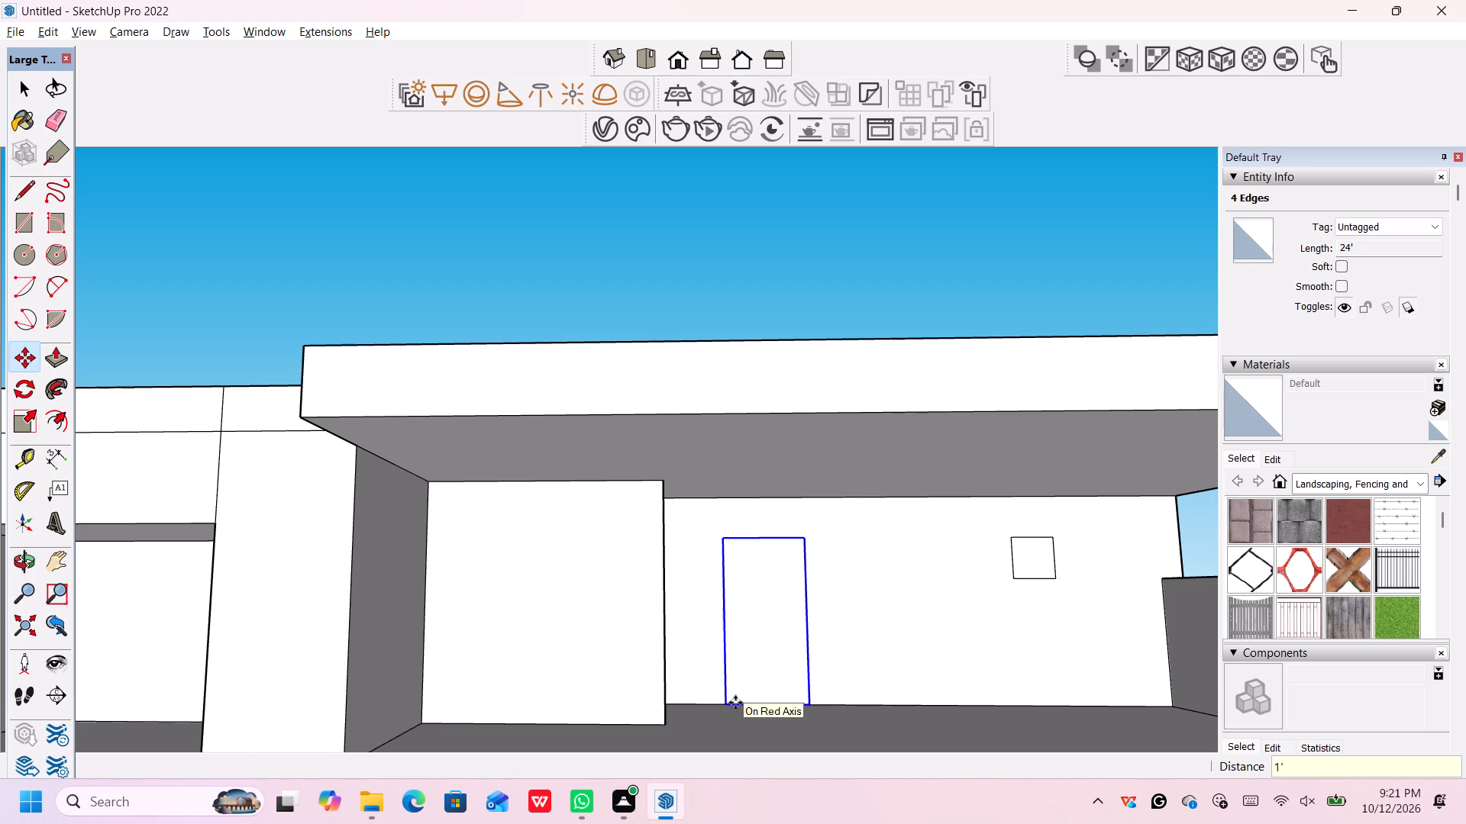
Examine the whole front of the villa to judge the door outline's position on the porch's rear wall.
{"action": "scroll", "coordinate": [735, 703], "scroll_direction": "down", "scroll_amount": 6}
{"action": "scroll", "coordinate": [786, 641], "scroll_direction": "down", "scroll_amount": 2}
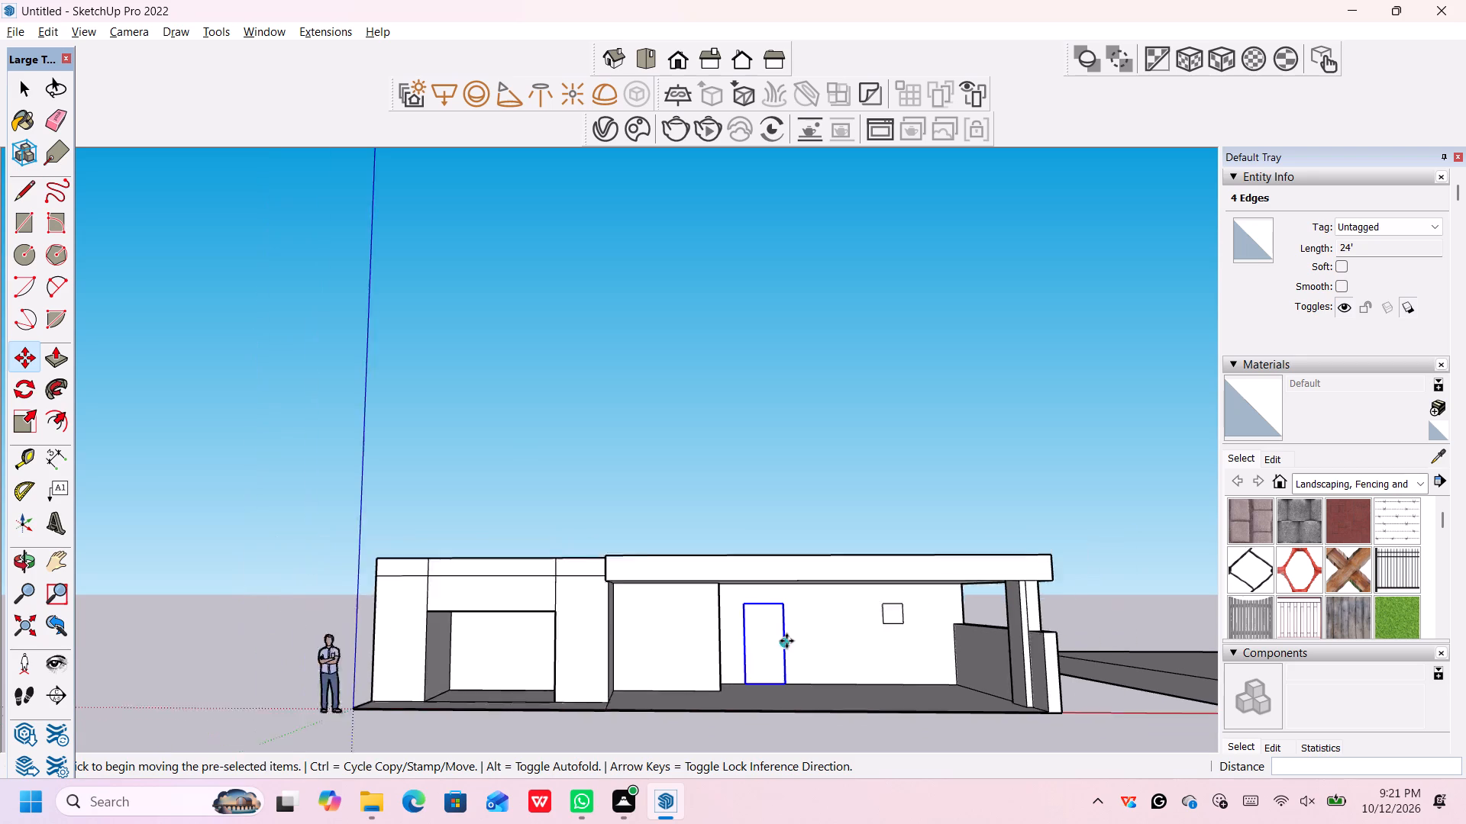
{"action": "scroll", "coordinate": [786, 641], "scroll_direction": "down", "scroll_amount": 1}
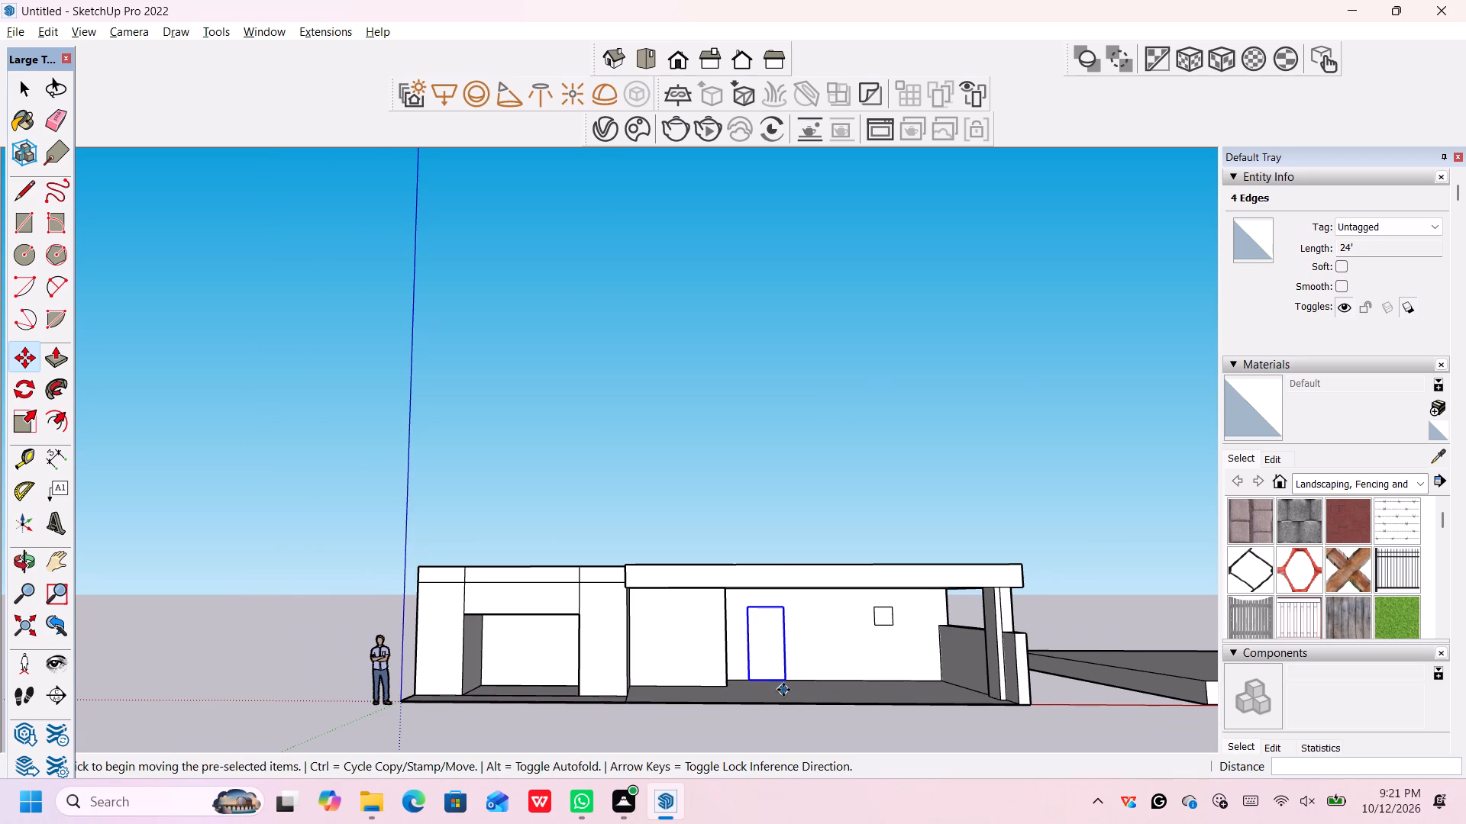
{"action": "scroll", "coordinate": [783, 690], "scroll_direction": "down", "scroll_amount": 2}
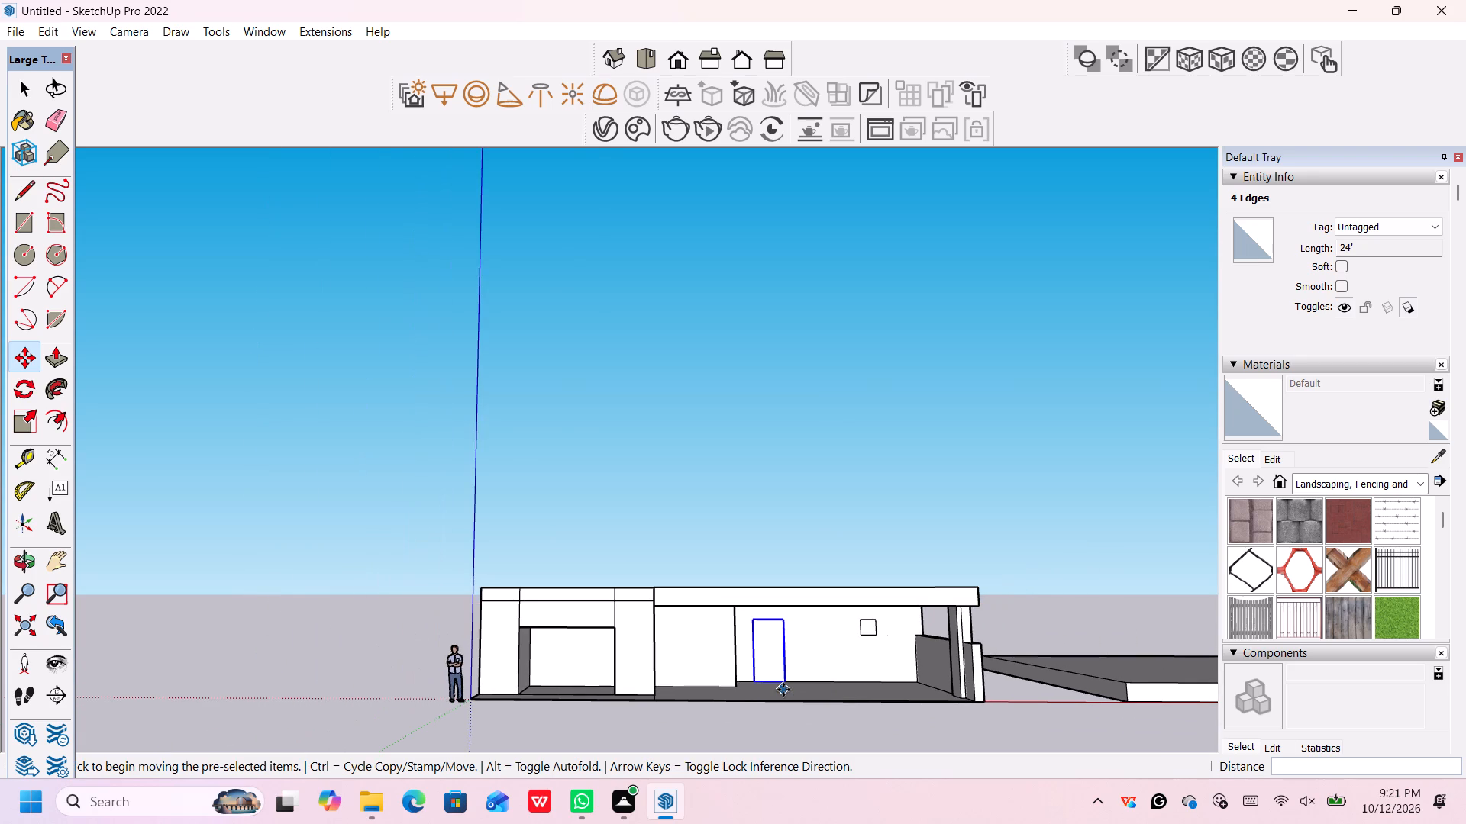
{"action": "middle_click_drag", "start_coordinate": [785, 726], "coordinate": [784, 715]}
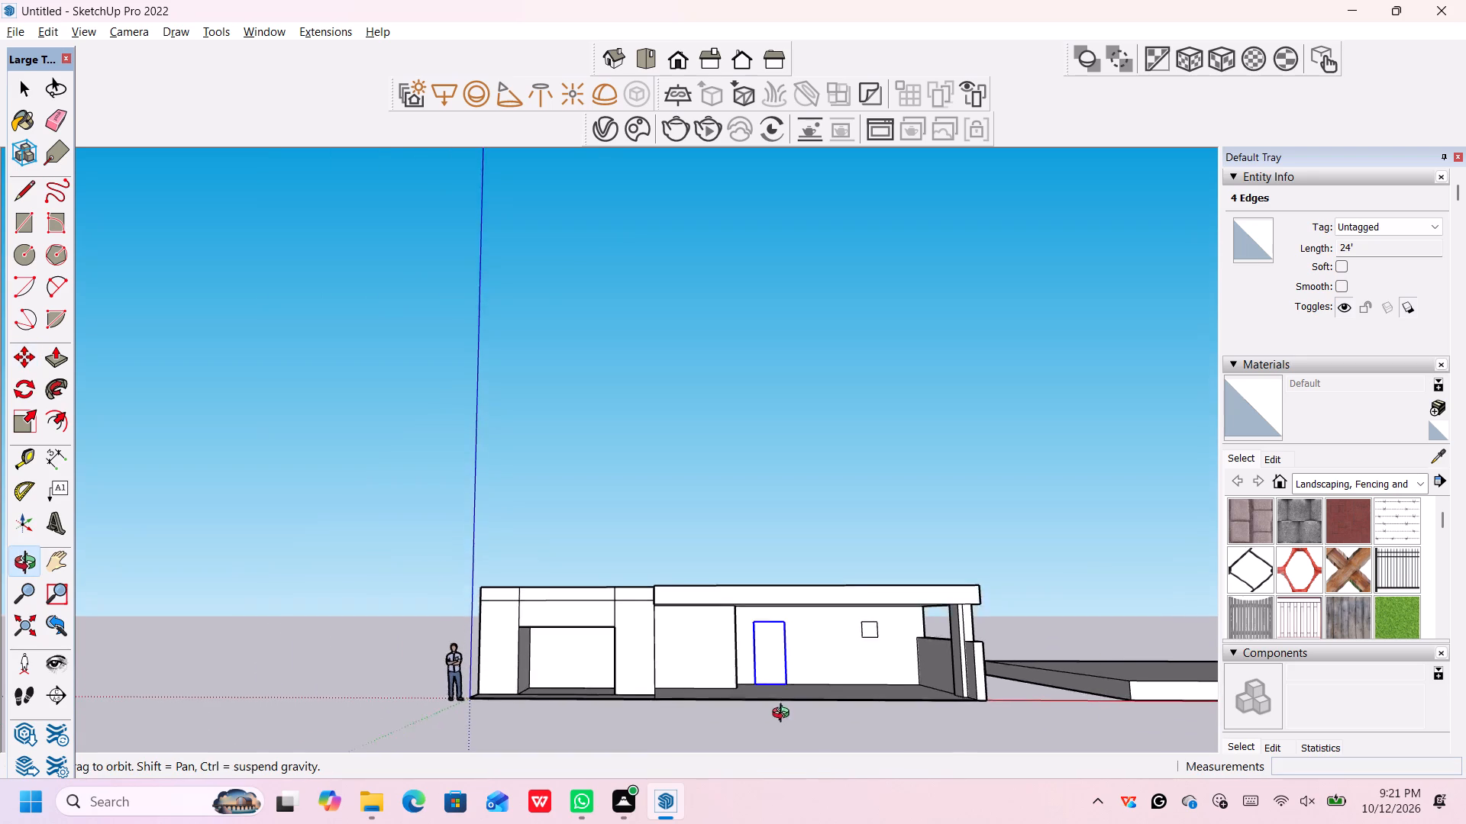
{"action": "middle_click_drag", "start_coordinate": [784, 715], "coordinate": [793, 707]}
{"action": "middle_click_drag", "start_coordinate": [788, 708], "coordinate": [783, 707]}
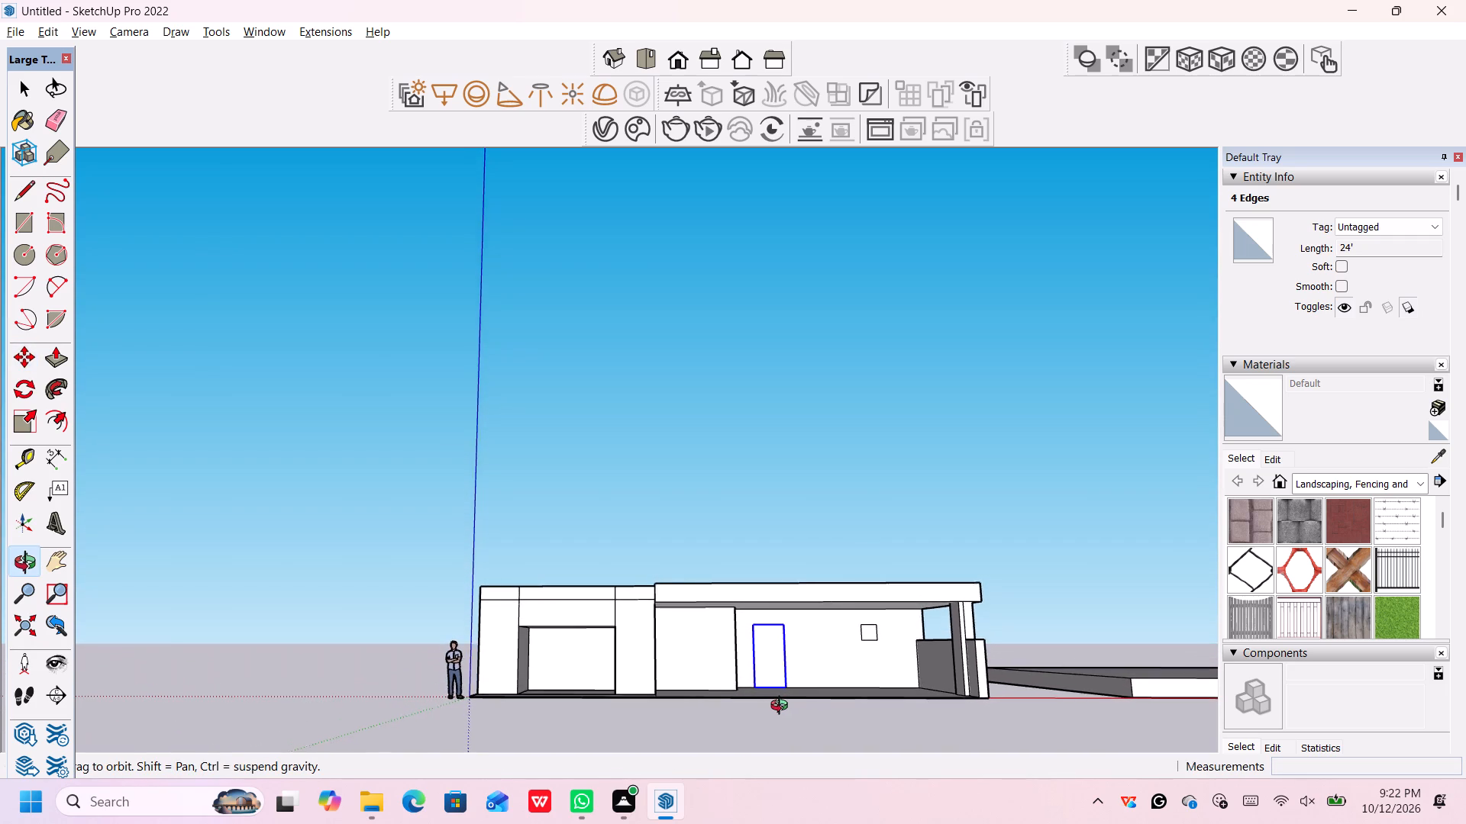
{"action": "middle_click_drag", "start_coordinate": [783, 707], "coordinate": [778, 707]}
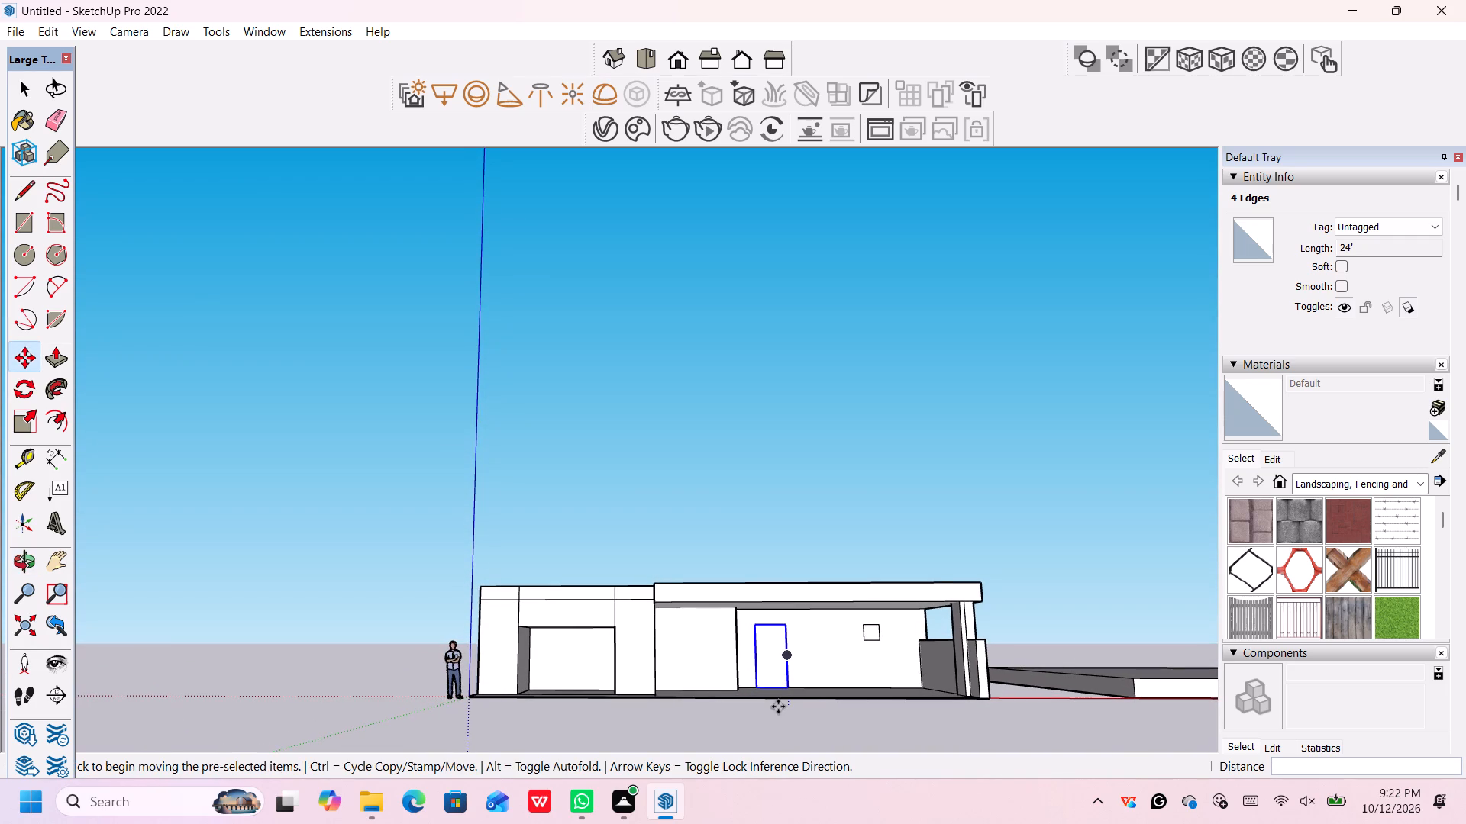
Move the four edges of the rear wall's door outline another 1' along the red axis, towards the small window, and deselect them.
{"action": "scroll", "coordinate": [779, 702], "scroll_direction": "up", "scroll_amount": 9}
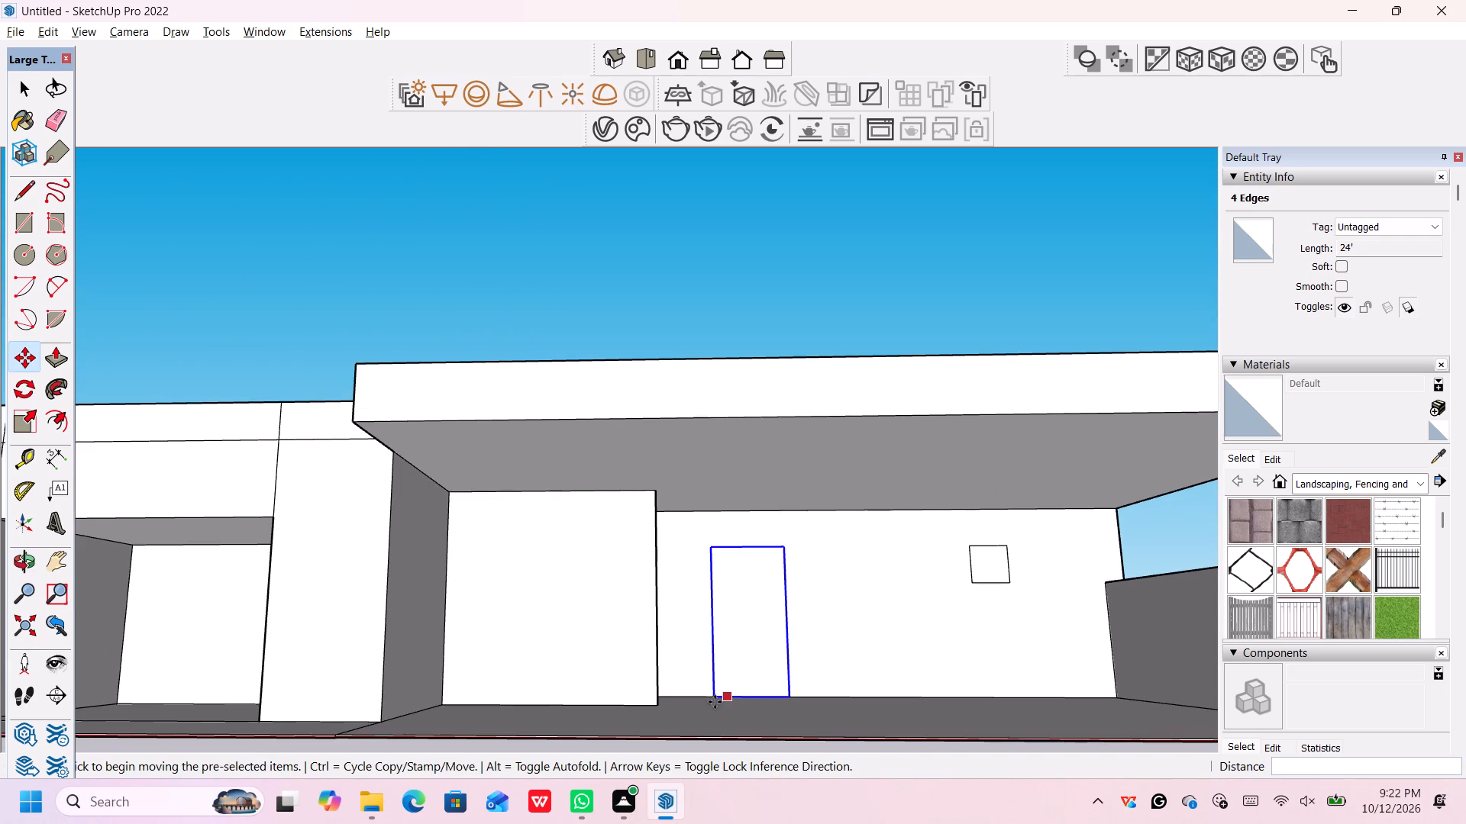
{"action": "left_click", "coordinate": [713, 697]}
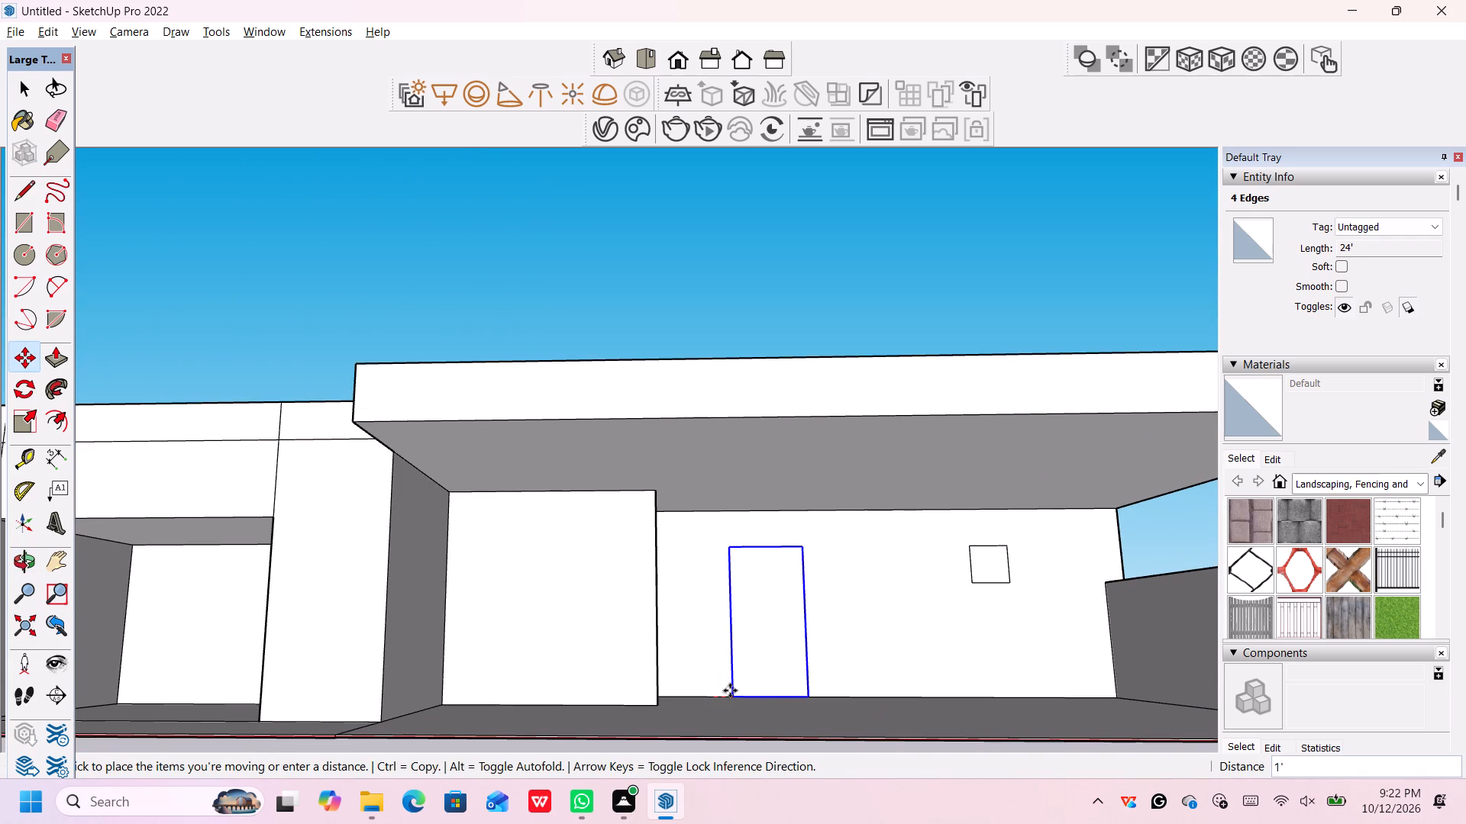
{"action": "left_click", "coordinate": [730, 691]}
{"action": "scroll", "coordinate": [738, 724], "scroll_direction": "down", "scroll_amount": 9}
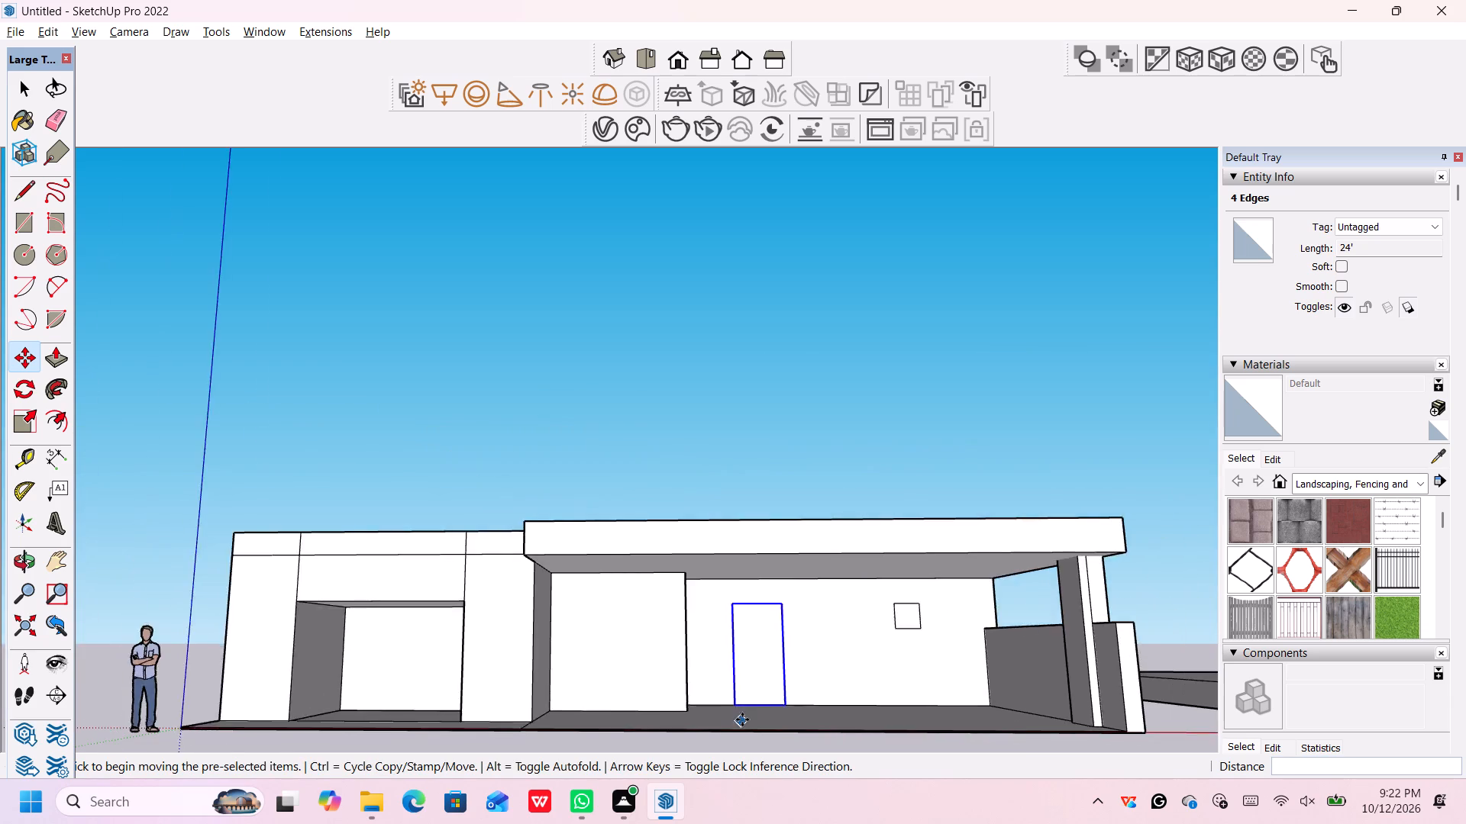
{"action": "scroll", "coordinate": [742, 719], "scroll_direction": "down", "scroll_amount": 13}
{"action": "scroll", "coordinate": [848, 711], "scroll_direction": "down", "scroll_amount": 4}
{"action": "middle_click", "coordinate": [925, 638]}
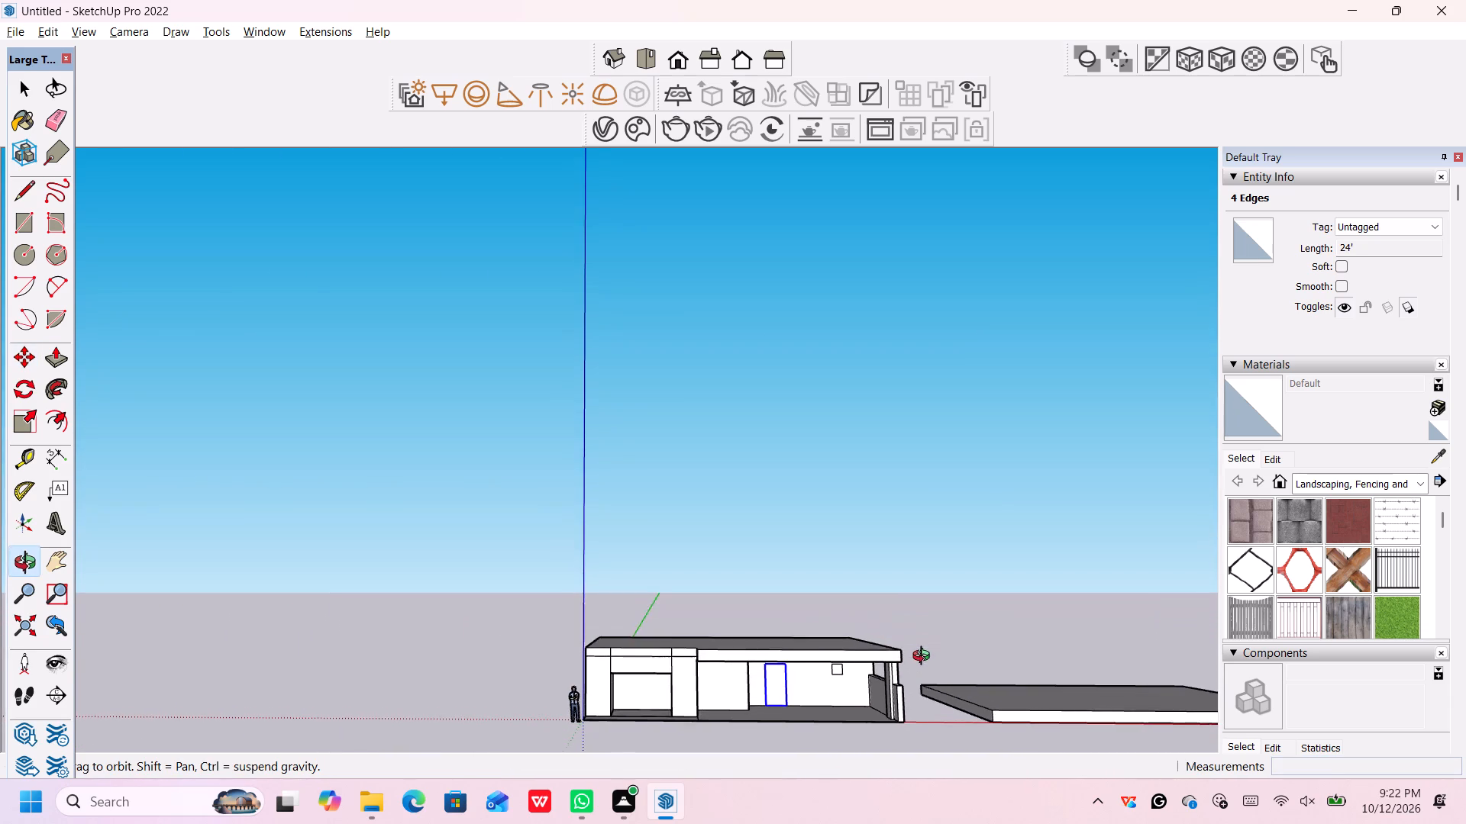
{"action": "key", "text": "space"}
{"action": "key", "text": "space"}
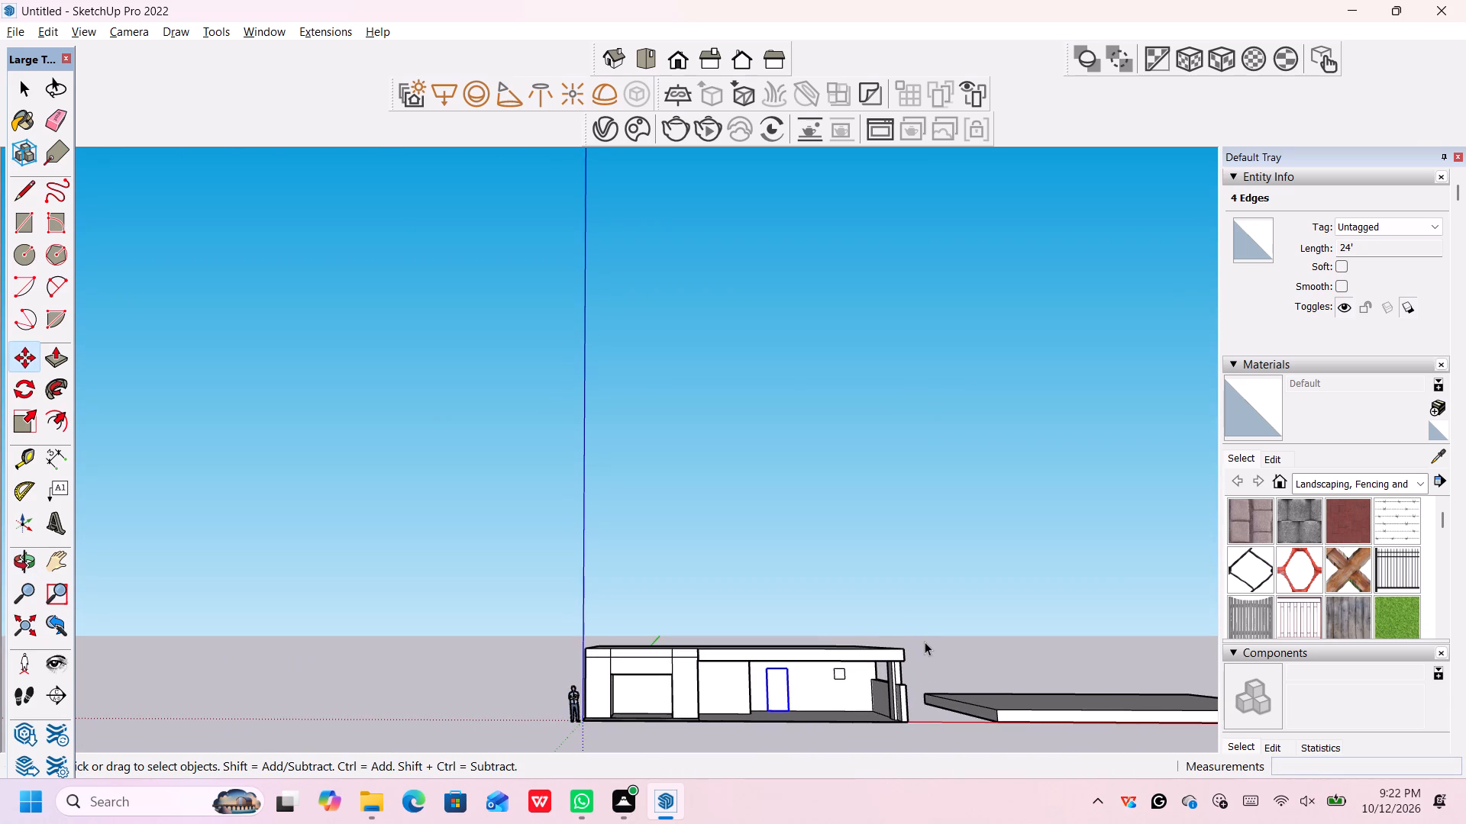
{"action": "left_click", "coordinate": [925, 641]}
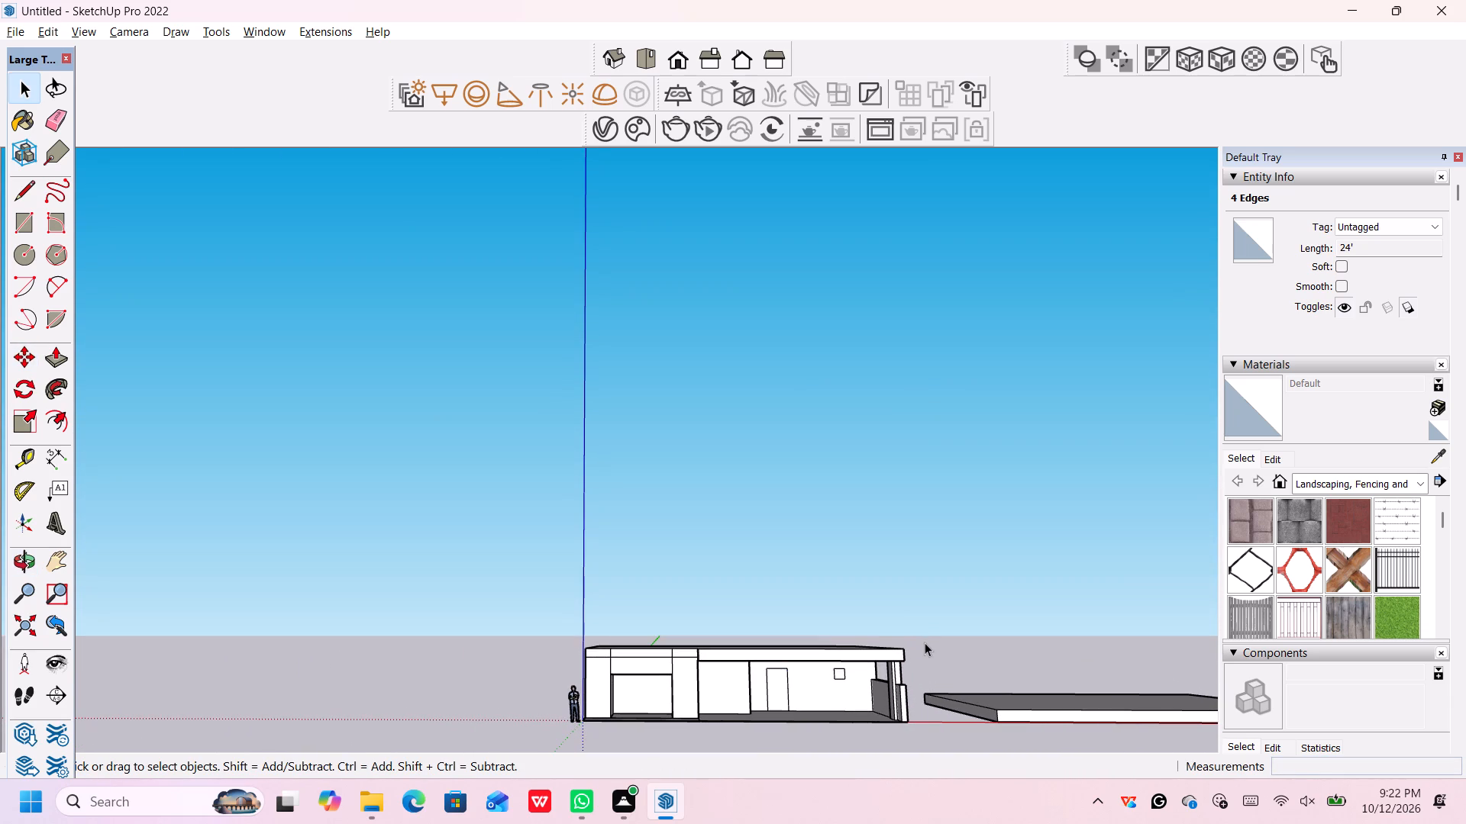
Push/Pull the slab-edge face between the two front piers outward 4' as a canopy above the recessed opening.
{"action": "scroll", "coordinate": [716, 701], "scroll_direction": "up", "scroll_amount": 2}
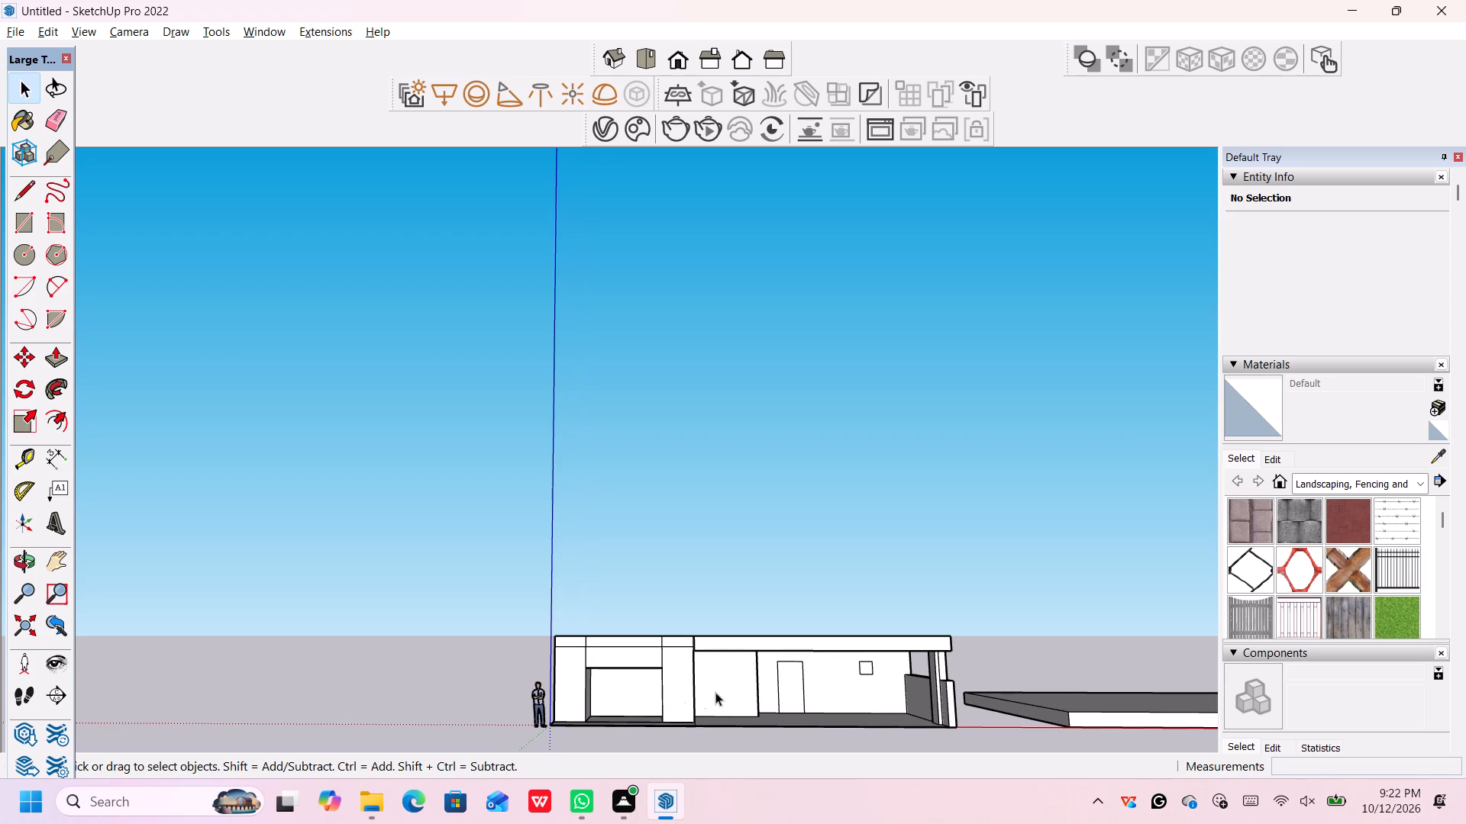
{"action": "scroll", "coordinate": [632, 694], "scroll_direction": "up", "scroll_amount": 1}
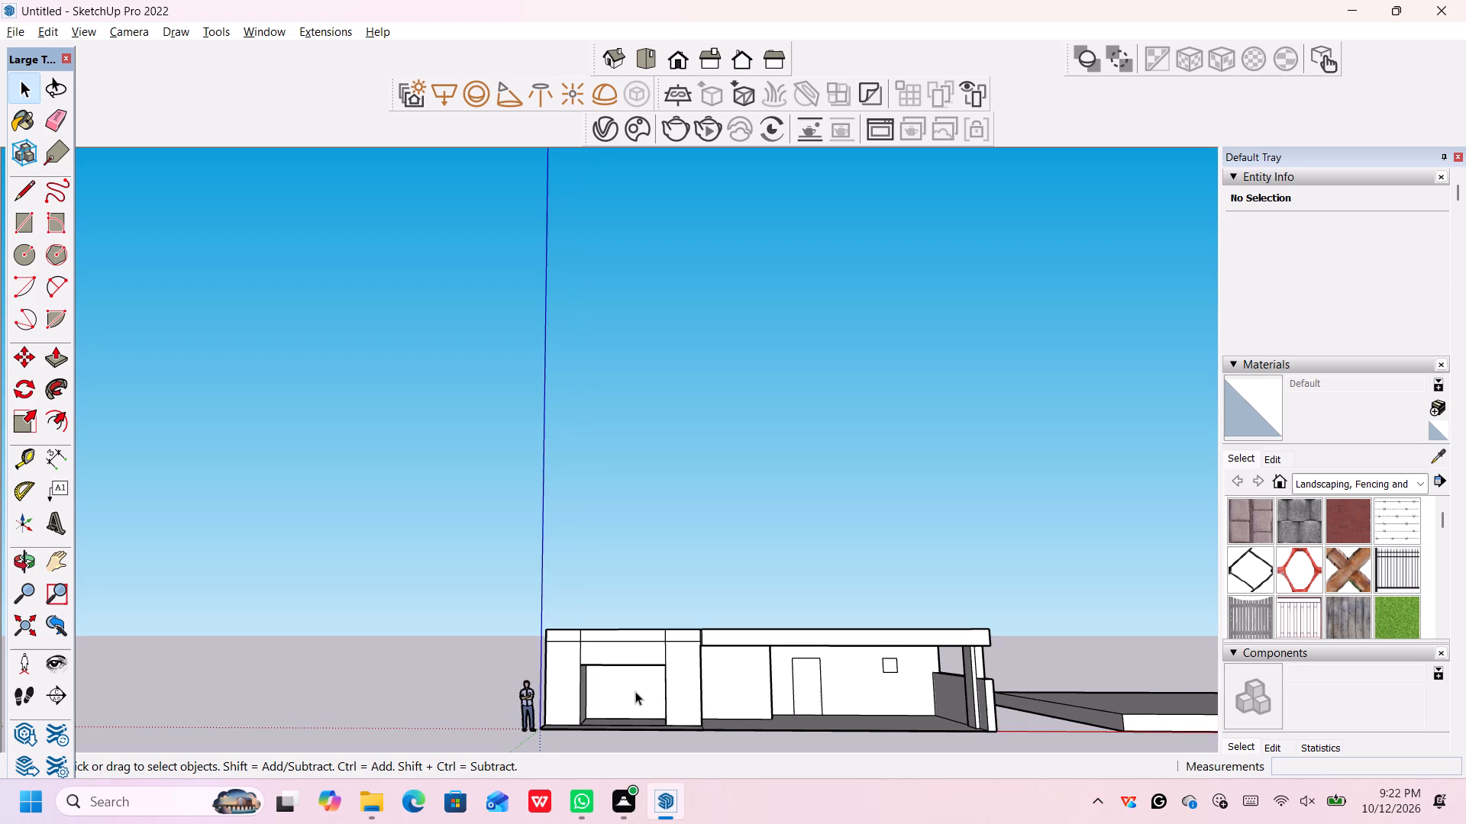
{"action": "middle_click_drag", "start_coordinate": [780, 601], "coordinate": [821, 685]}
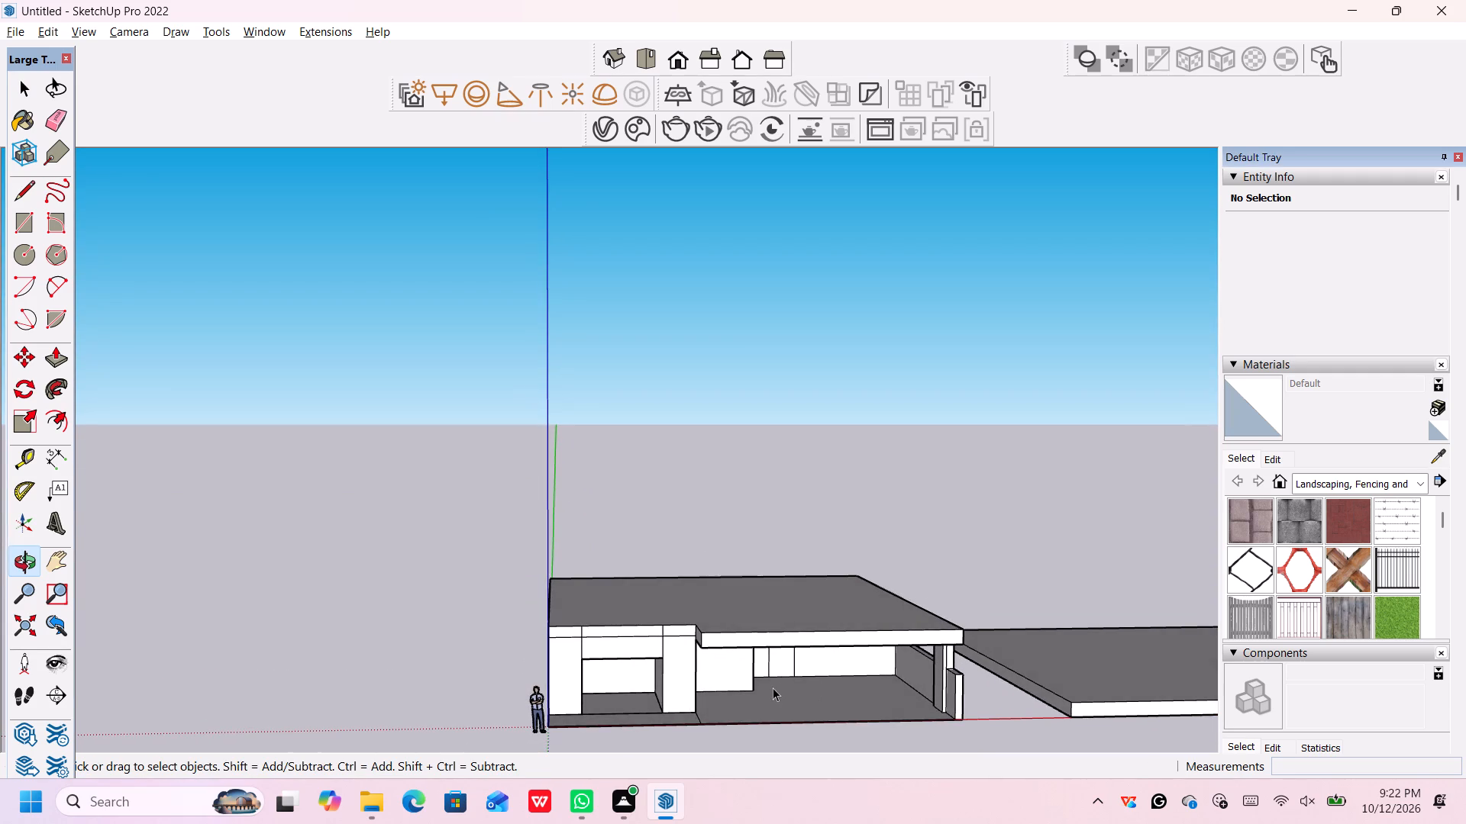
{"action": "scroll", "coordinate": [773, 687], "scroll_direction": "down", "scroll_amount": 4}
{"action": "scroll", "coordinate": [638, 687], "scroll_direction": "up", "scroll_amount": 5}
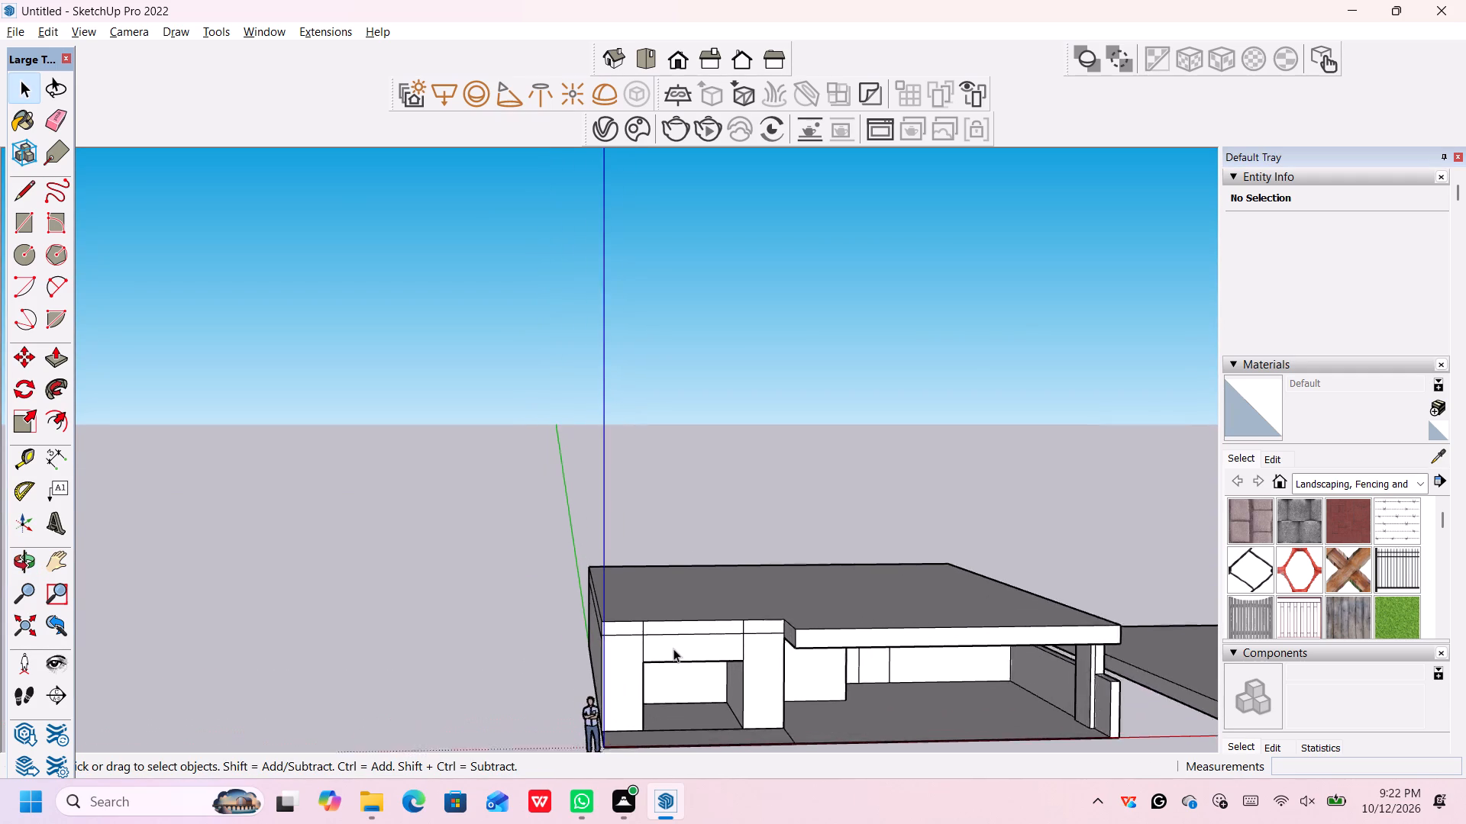
{"action": "scroll", "coordinate": [673, 649], "scroll_direction": "up", "scroll_amount": 2}
{"action": "middle_click_drag", "start_coordinate": [686, 643], "coordinate": [693, 665]}
{"action": "scroll", "coordinate": [693, 661], "scroll_direction": "up", "scroll_amount": 4}
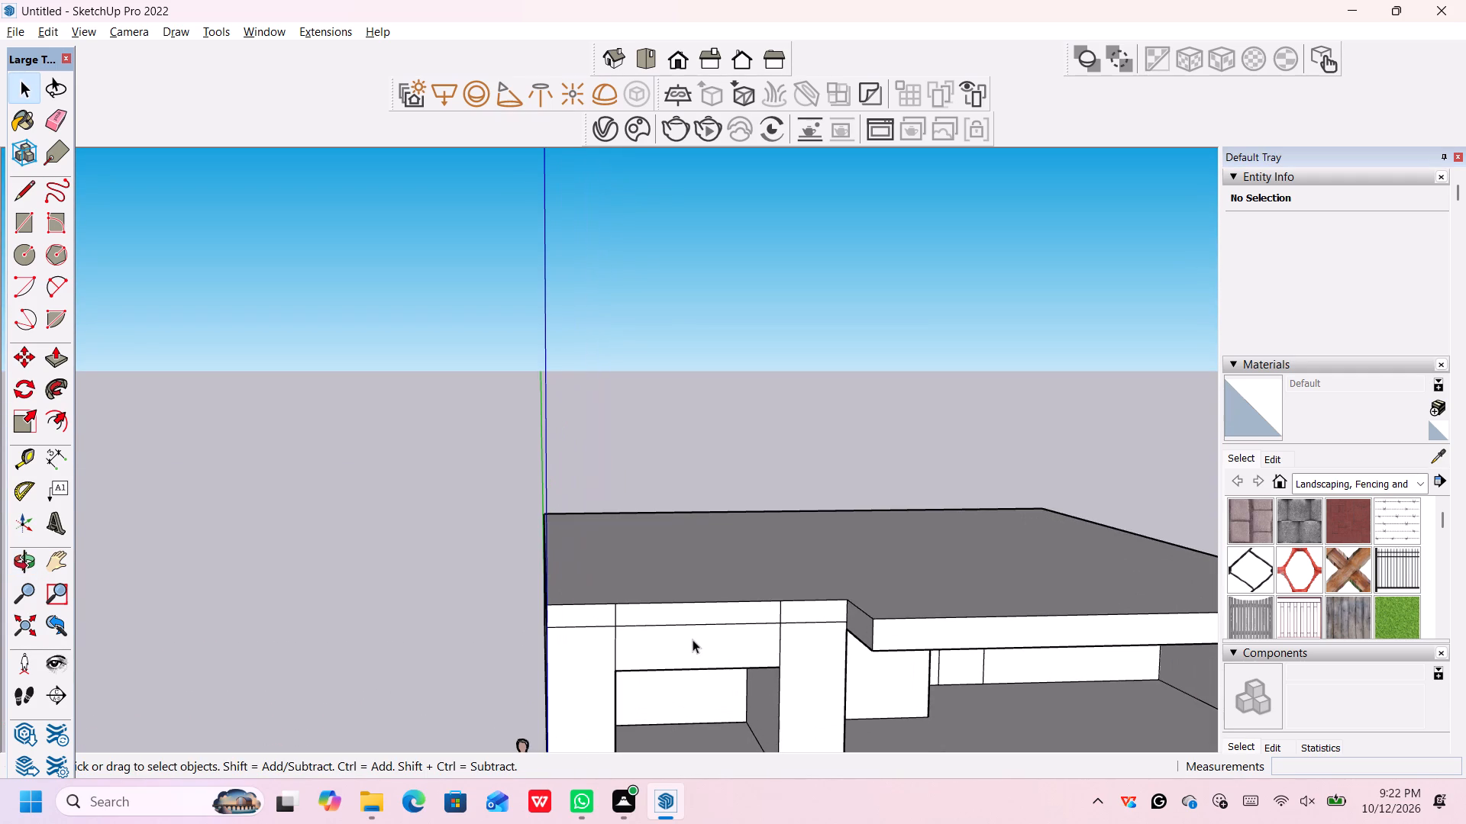
{"action": "scroll", "coordinate": [693, 639], "scroll_direction": "up", "scroll_amount": 1}
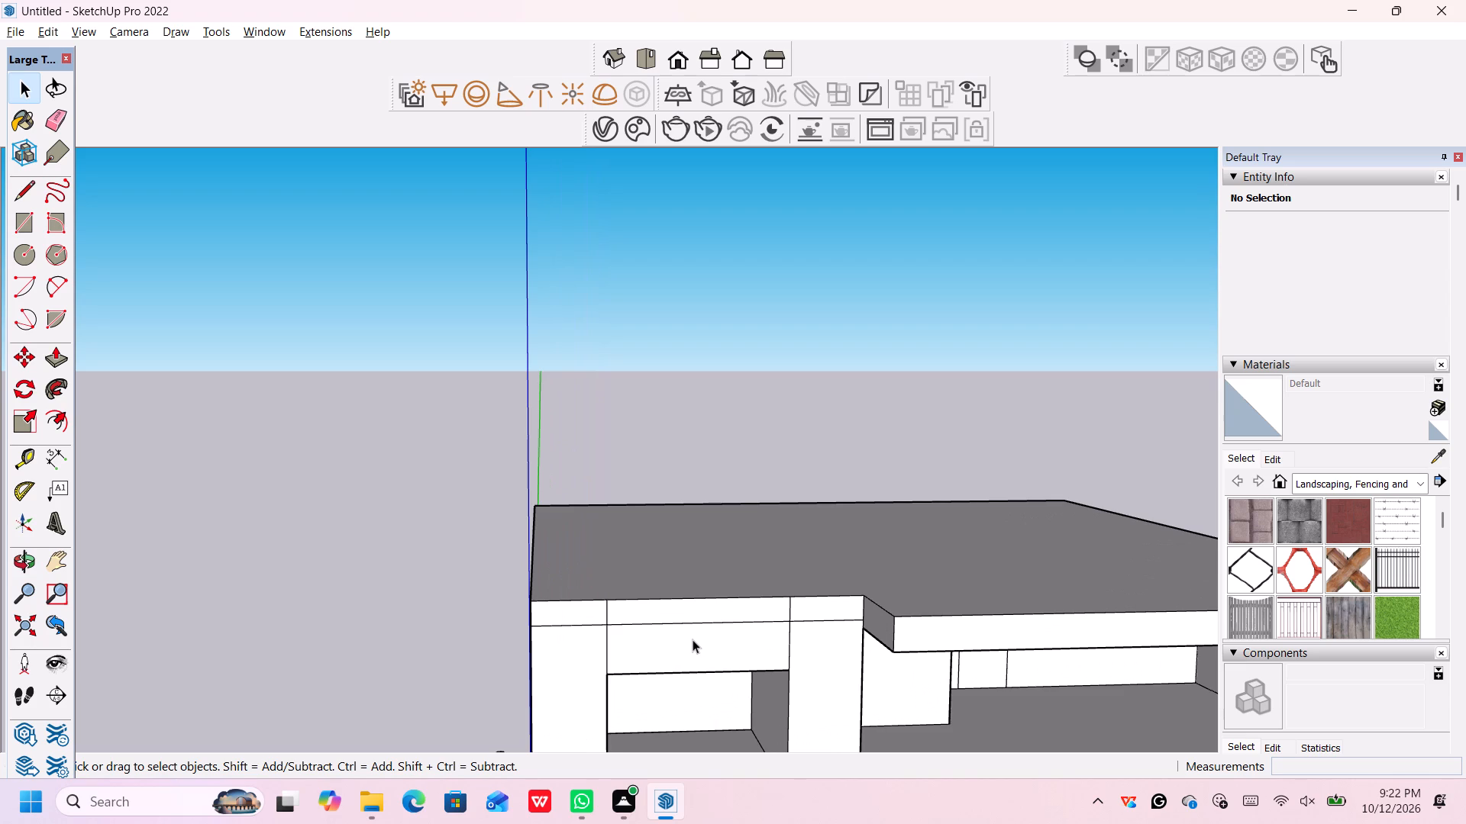
{"action": "scroll", "coordinate": [693, 639], "scroll_direction": "up", "scroll_amount": 2}
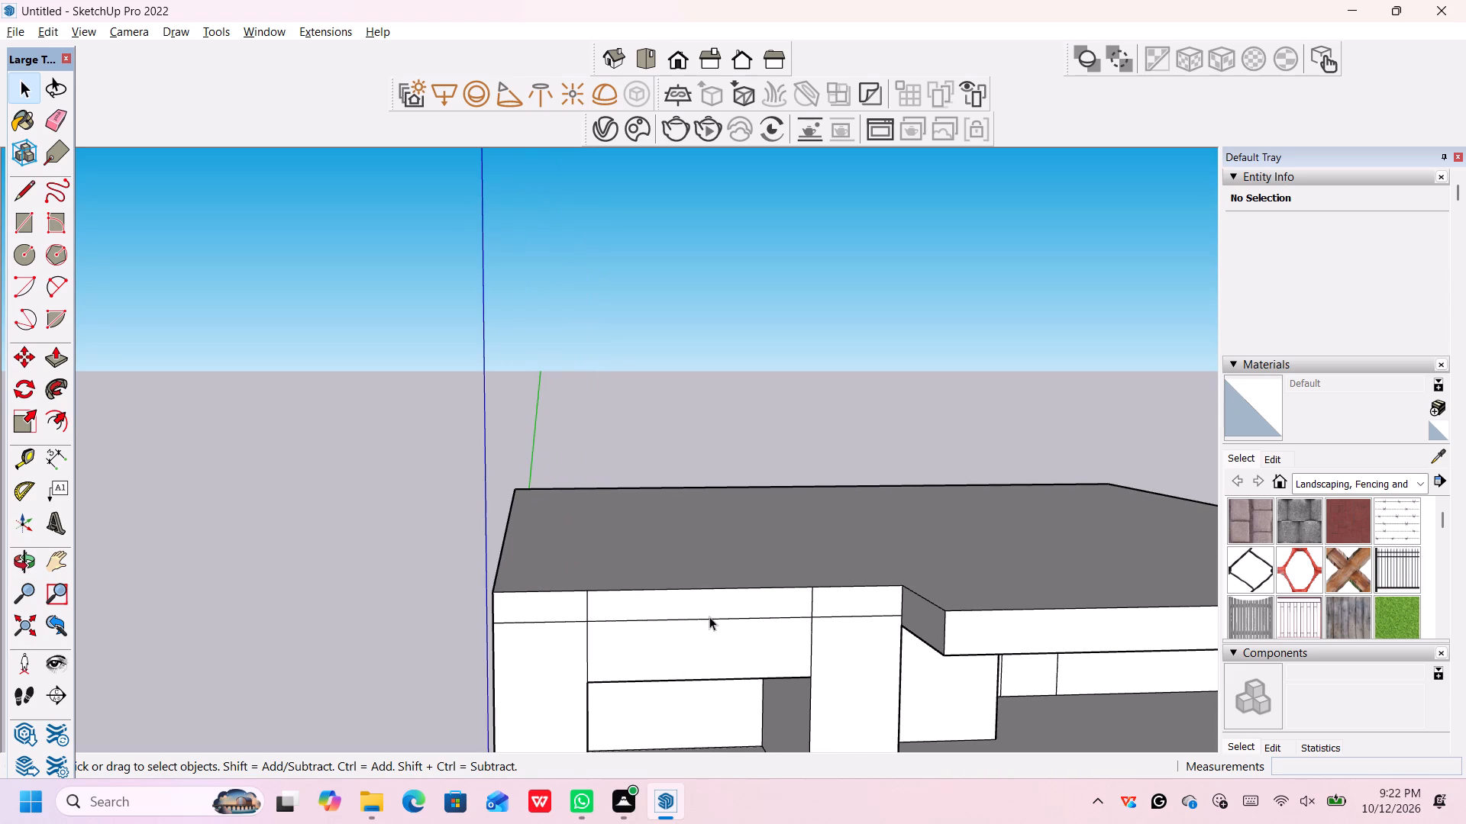
{"action": "key", "text": "p"}
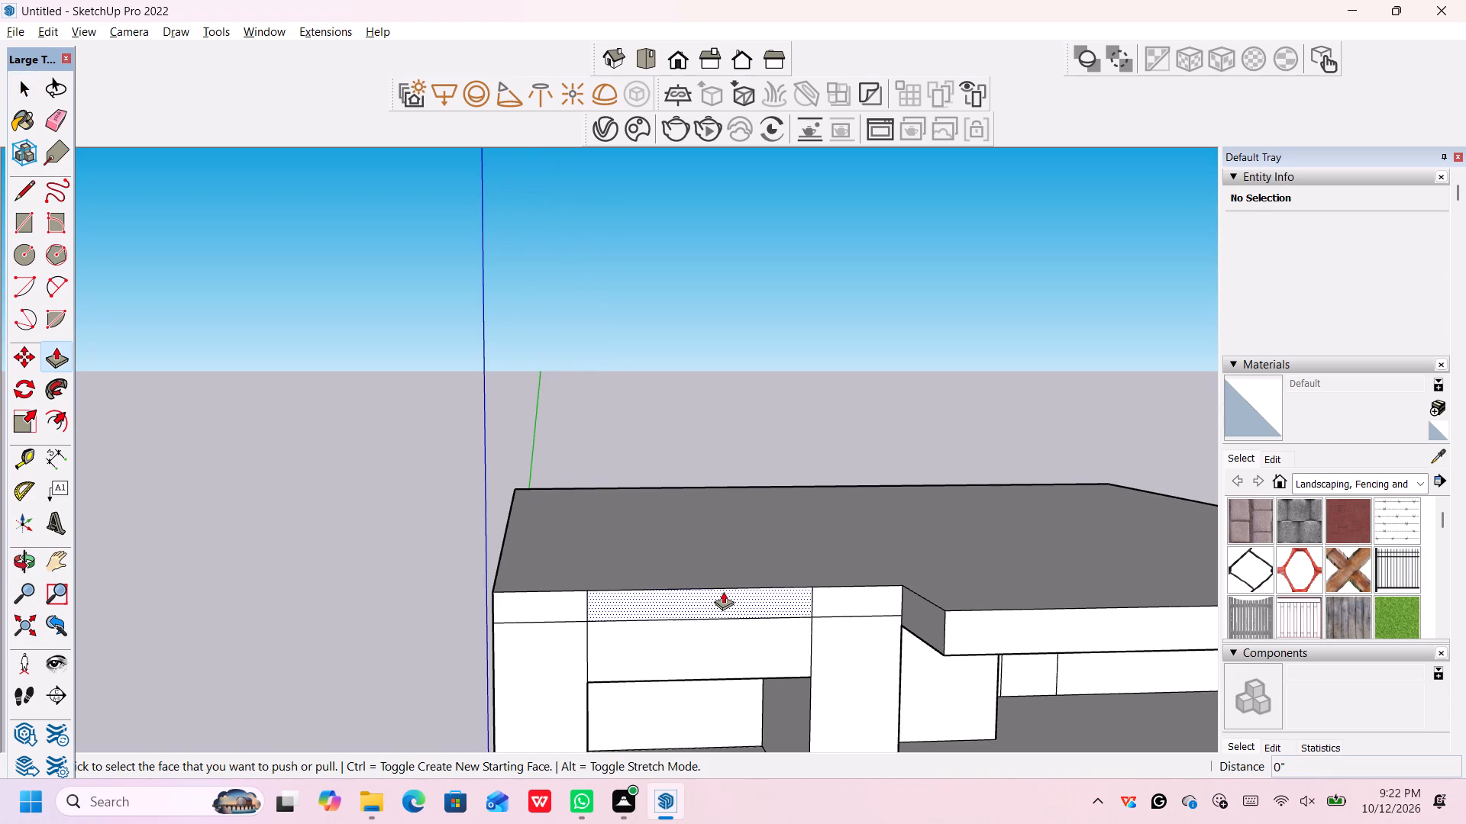
{"action": "left_click", "coordinate": [724, 591]}
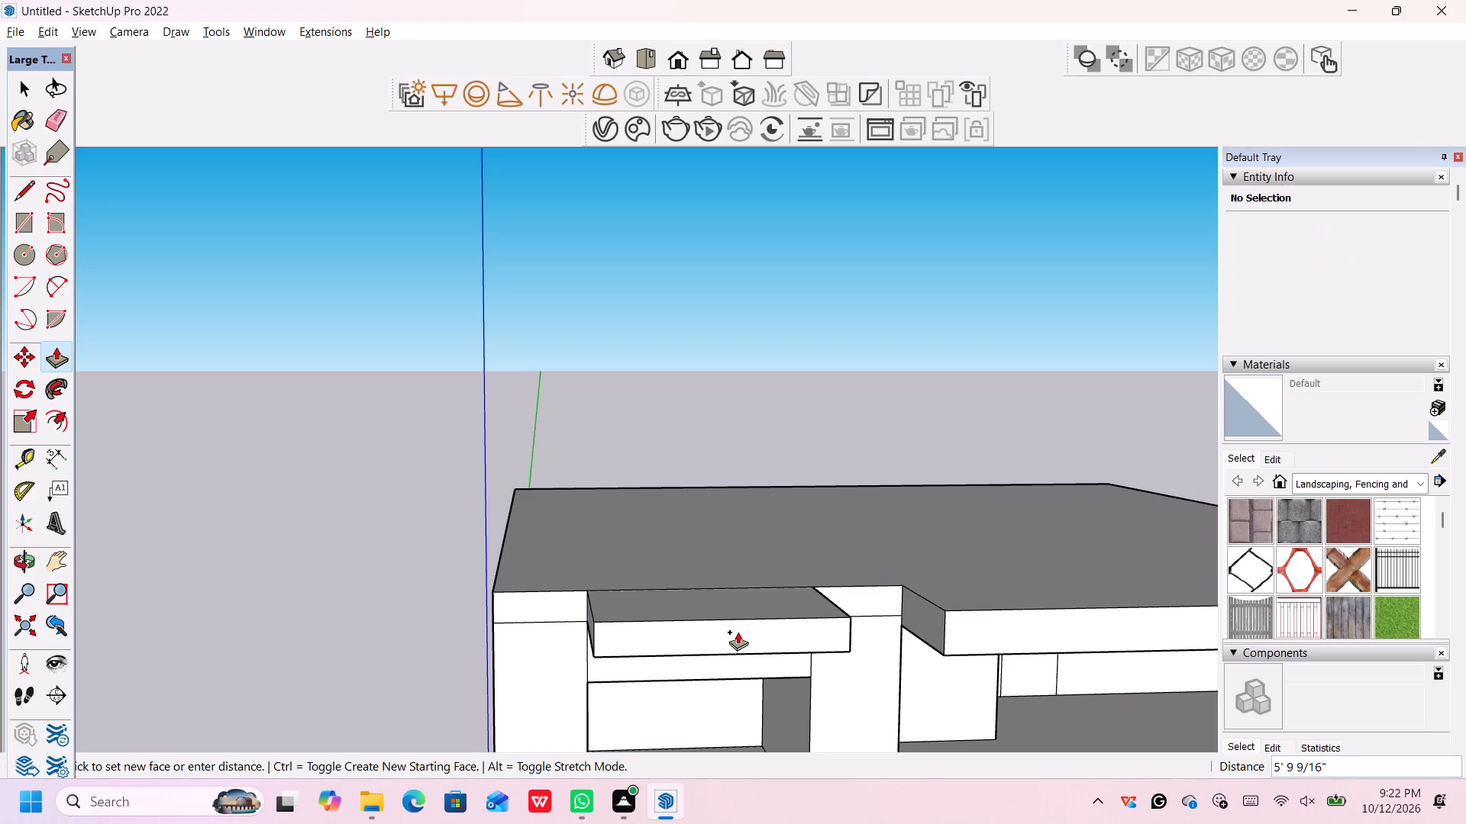
{"action": "middle_click_drag", "start_coordinate": [736, 632], "coordinate": [733, 661]}
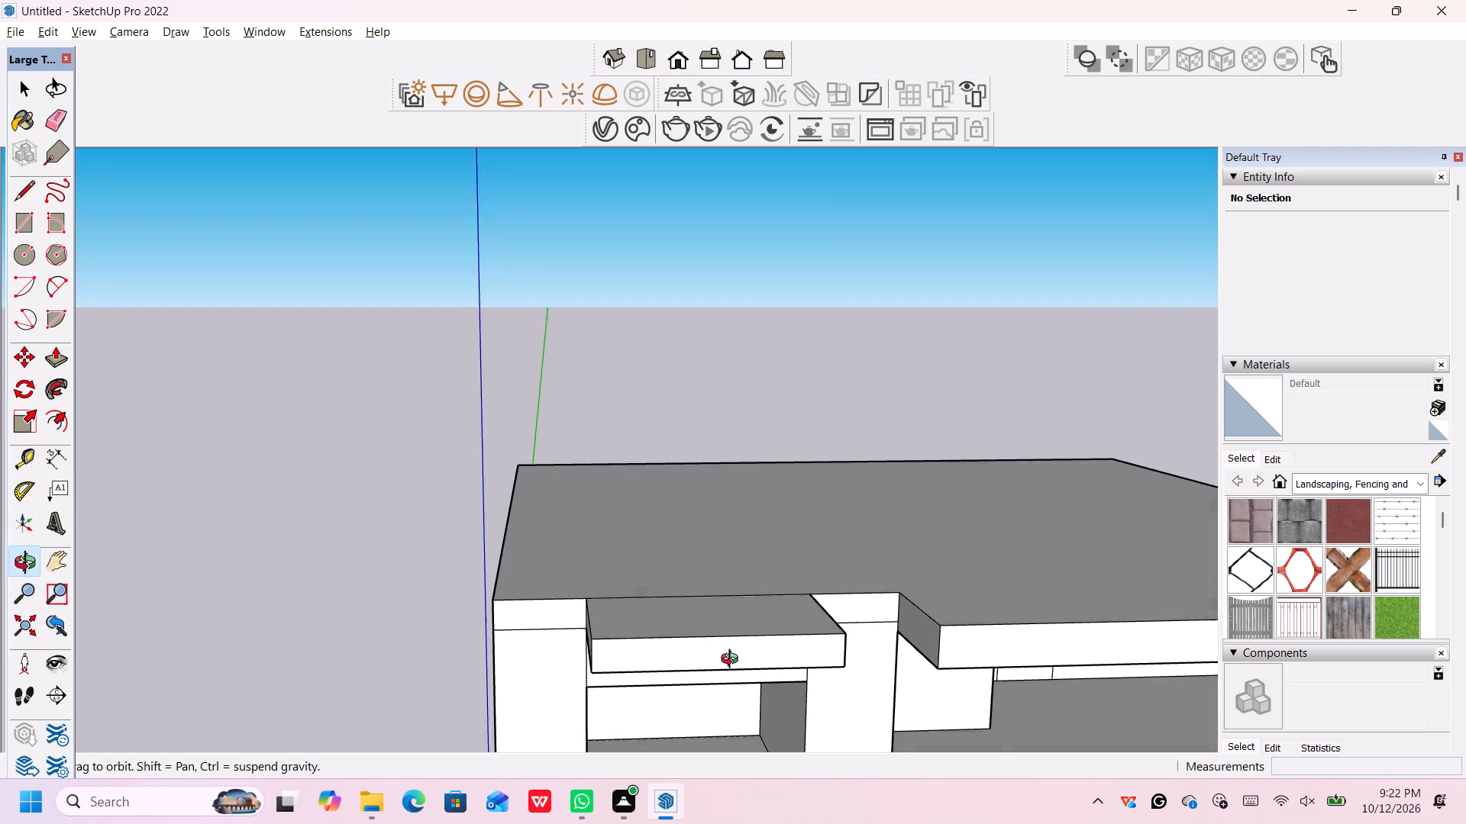
{"action": "middle_click_drag", "start_coordinate": [733, 661], "coordinate": [784, 687]}
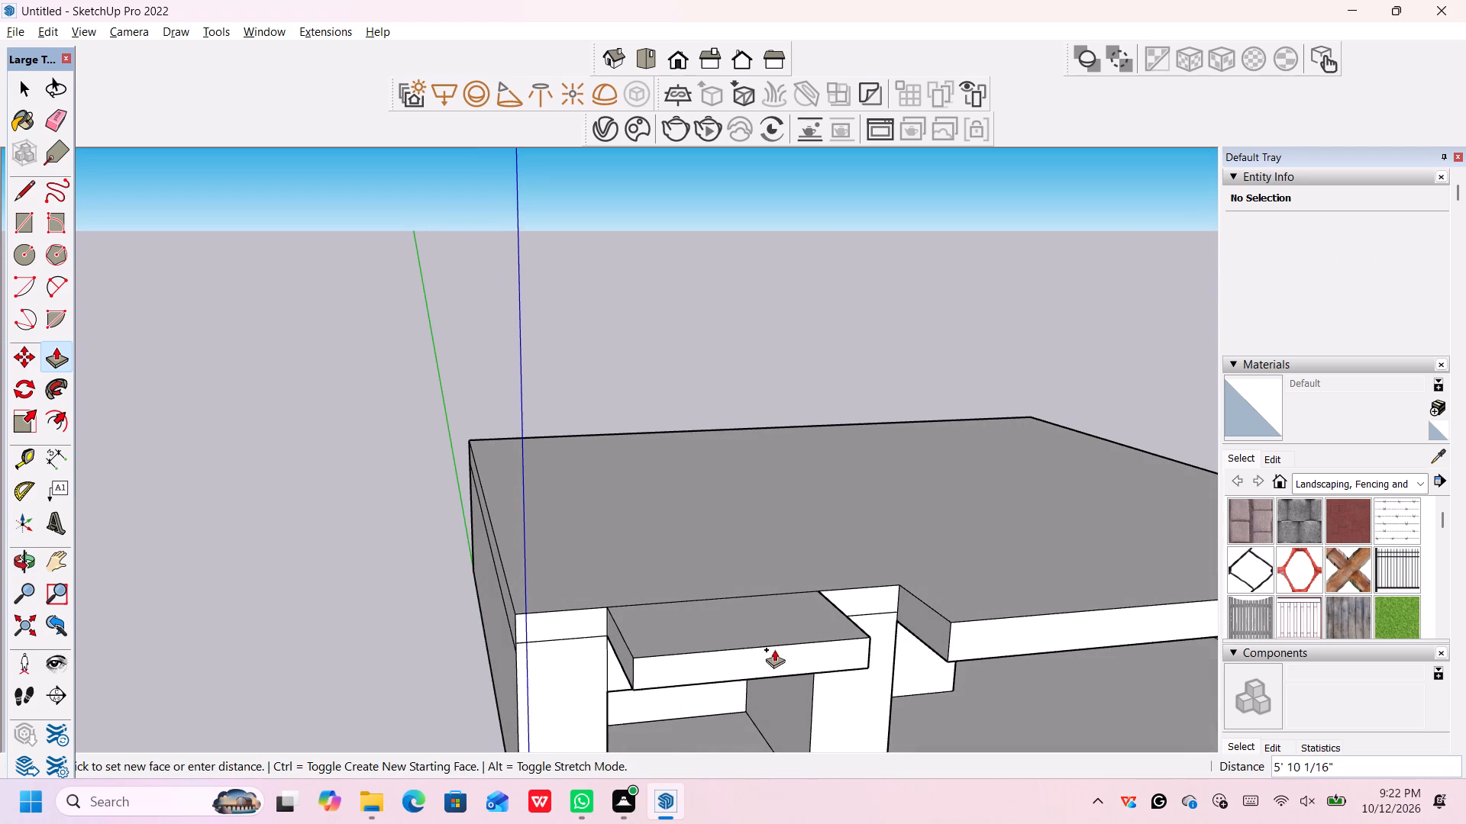
{"action": "scroll", "coordinate": [773, 645], "scroll_direction": "up", "scroll_amount": 3}
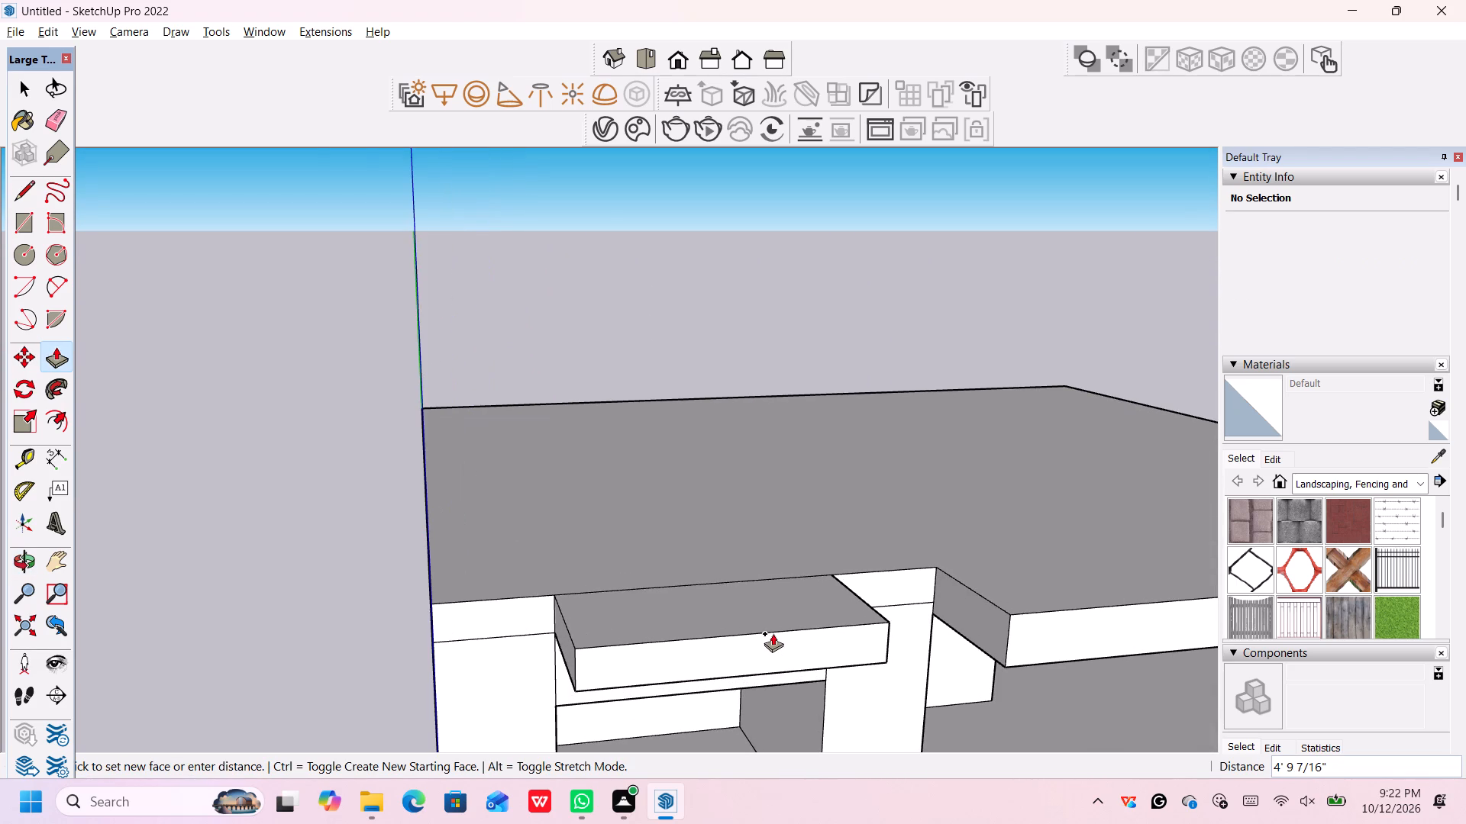
{"action": "scroll", "coordinate": [773, 633], "scroll_direction": "up", "scroll_amount": 5}
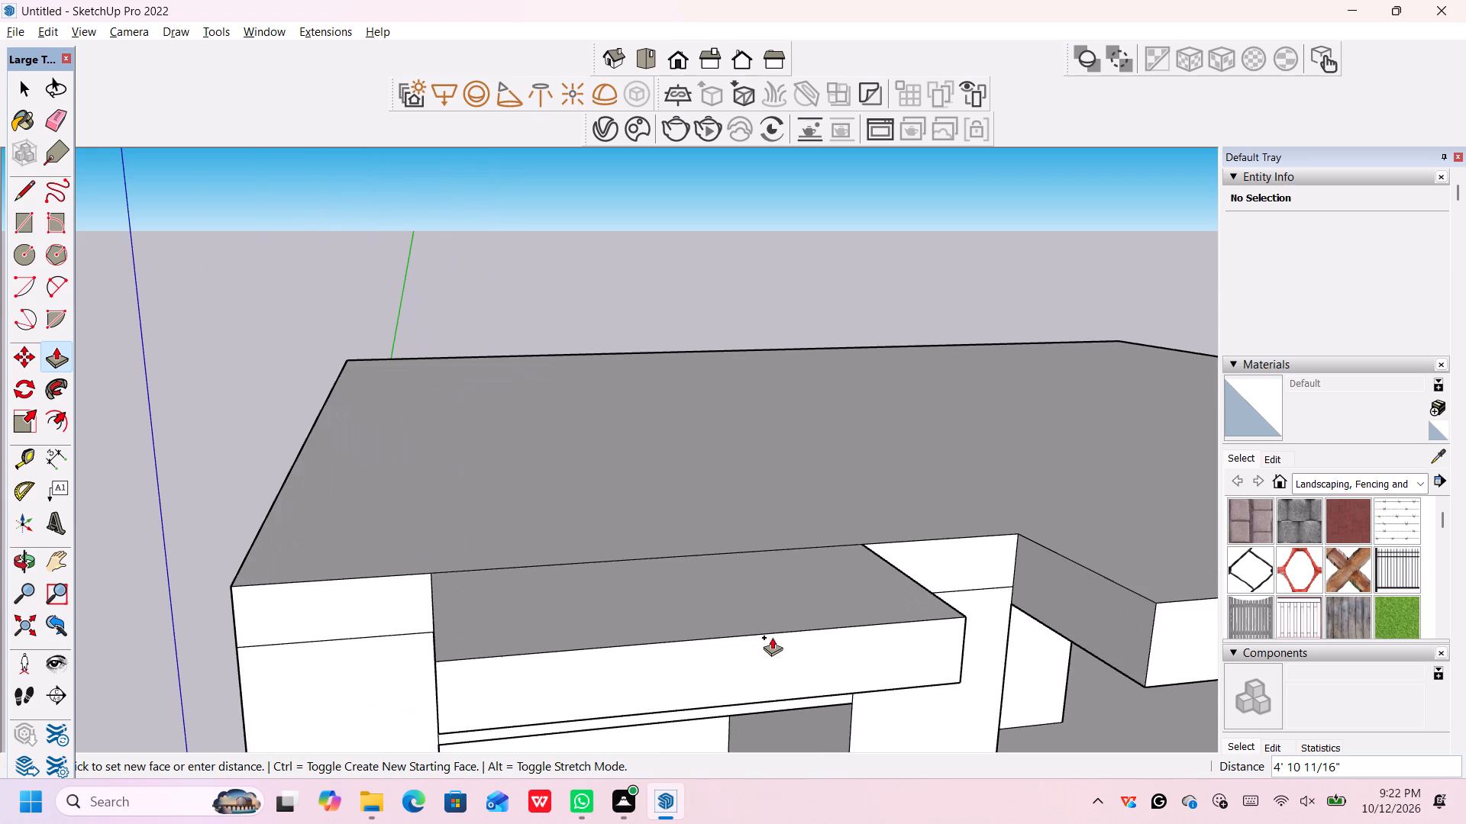
{"action": "type", "text": "4'"}
{"action": "key", "text": "Return"}
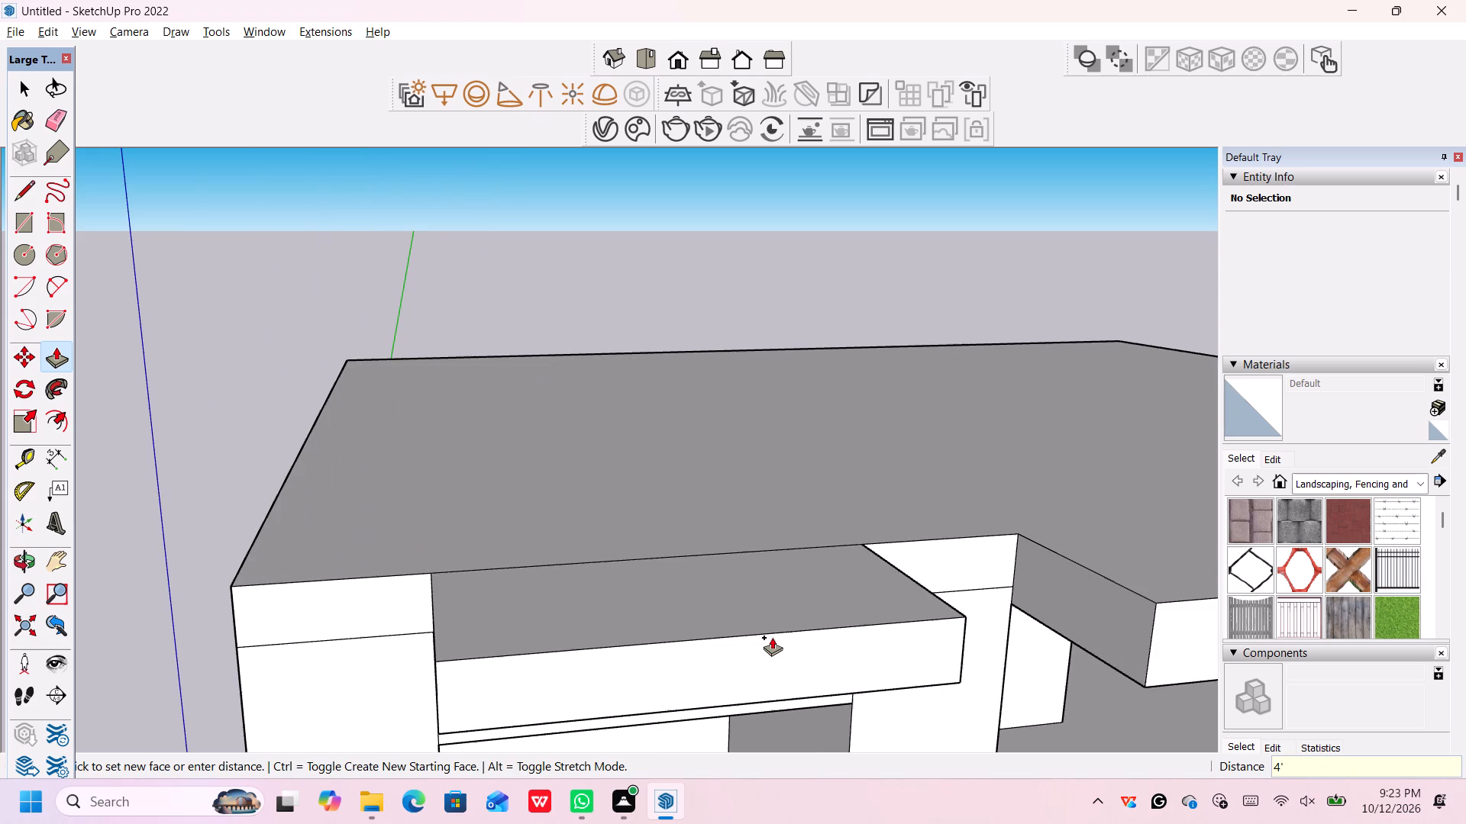
Examine the projecting canopy between the front piers and how it sits against the villa's whole front.
{"action": "scroll", "coordinate": [773, 639], "scroll_direction": "down", "scroll_amount": 5}
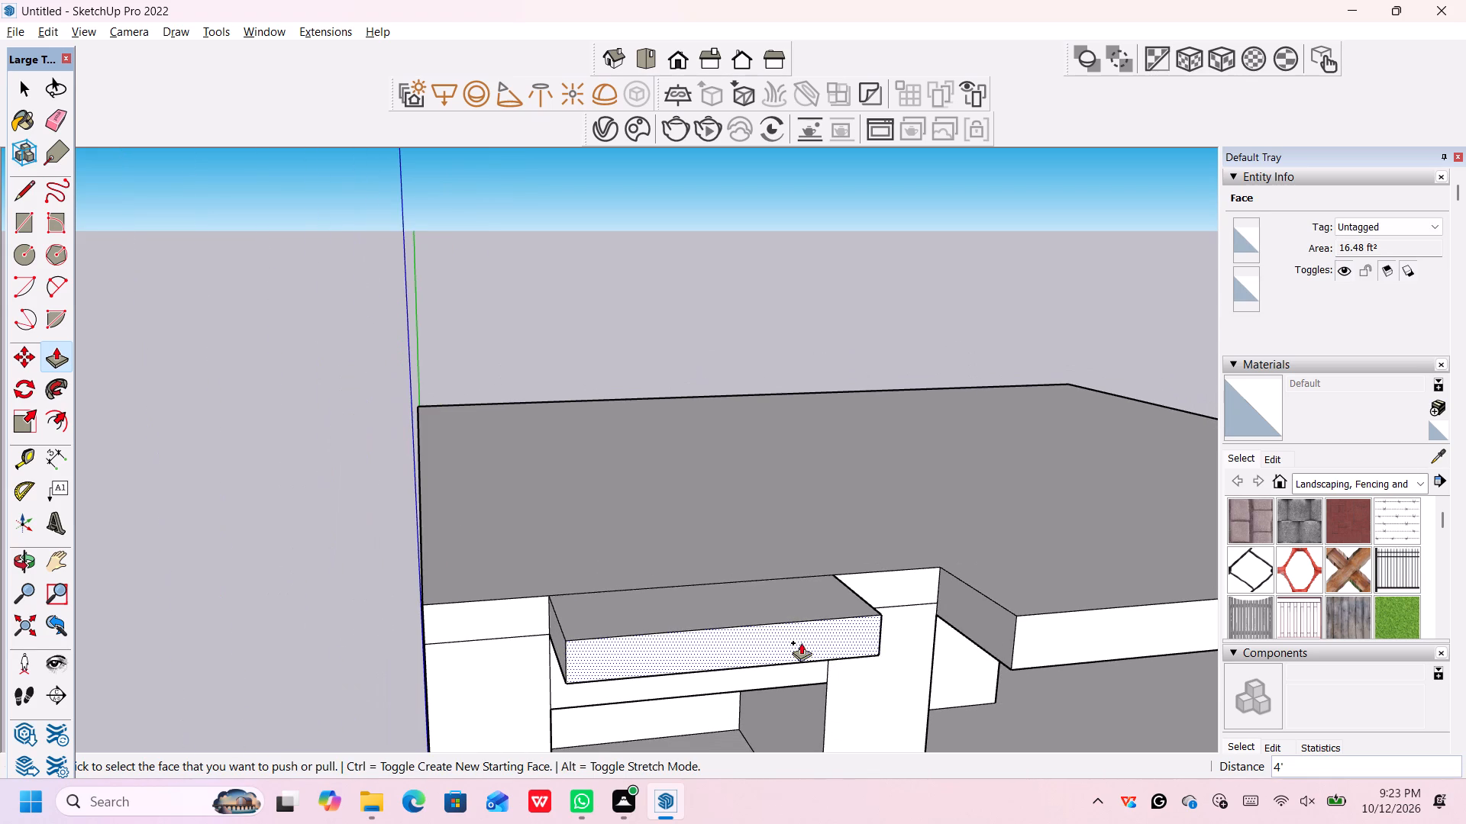
{"action": "middle_click", "coordinate": [812, 637]}
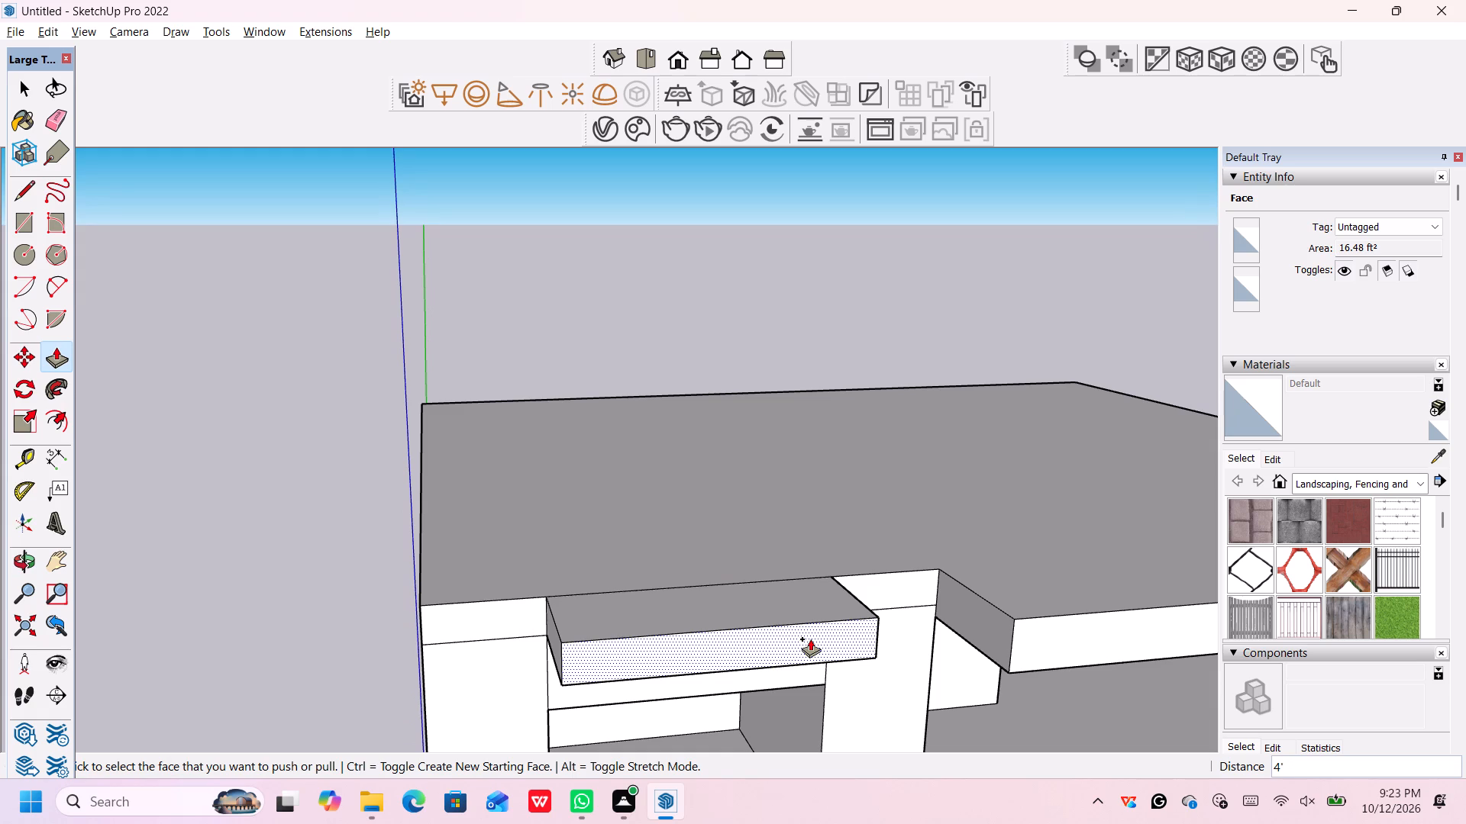
{"action": "scroll", "coordinate": [809, 629], "scroll_direction": "up", "scroll_amount": 1}
{"action": "scroll", "coordinate": [774, 580], "scroll_direction": "down", "scroll_amount": 6}
{"action": "scroll", "coordinate": [856, 537], "scroll_direction": "down", "scroll_amount": 6}
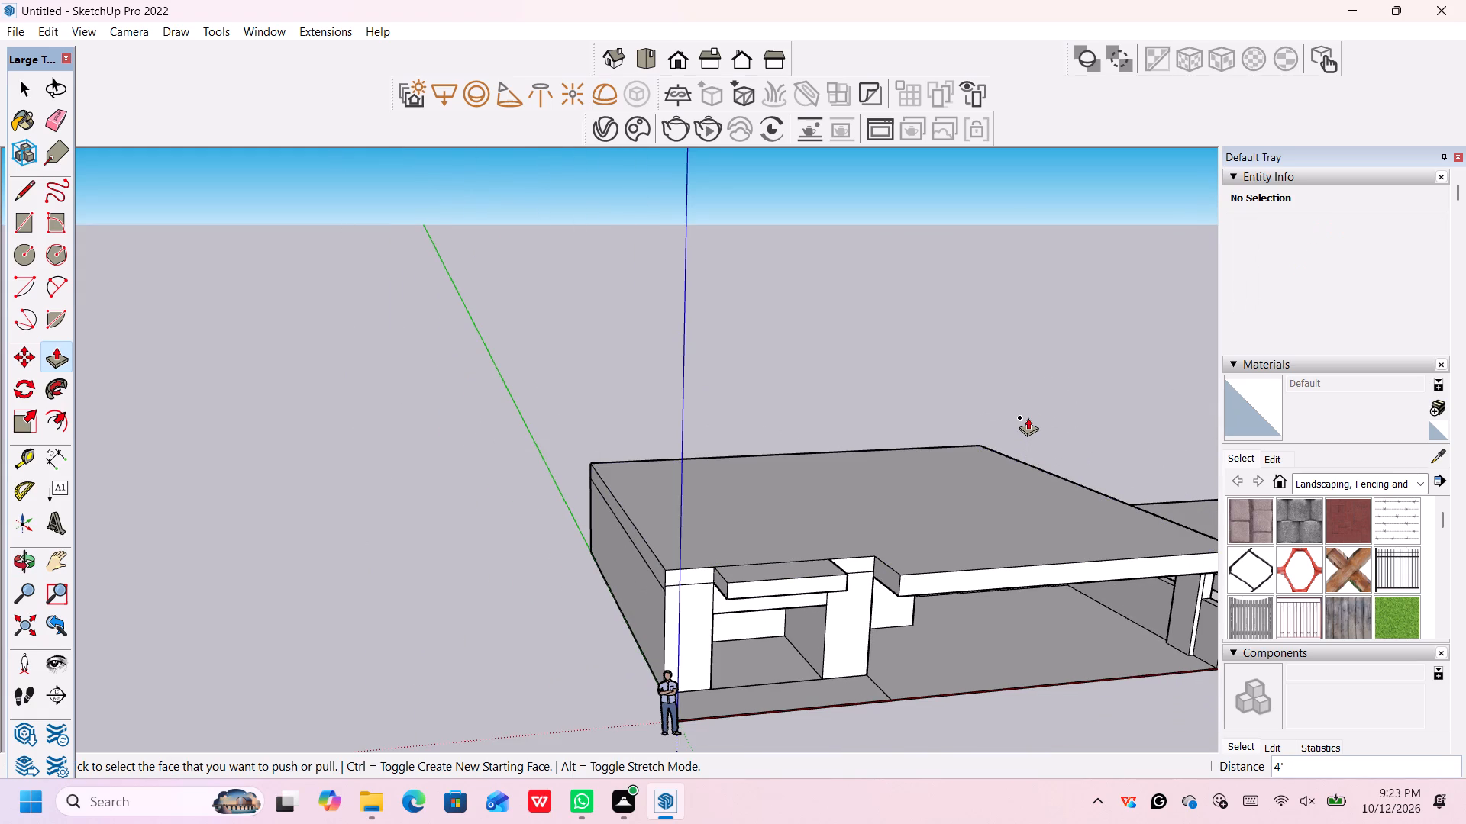
{"action": "scroll", "coordinate": [1028, 417], "scroll_direction": "down", "scroll_amount": 3}
{"action": "middle_click", "coordinate": [1045, 677]}
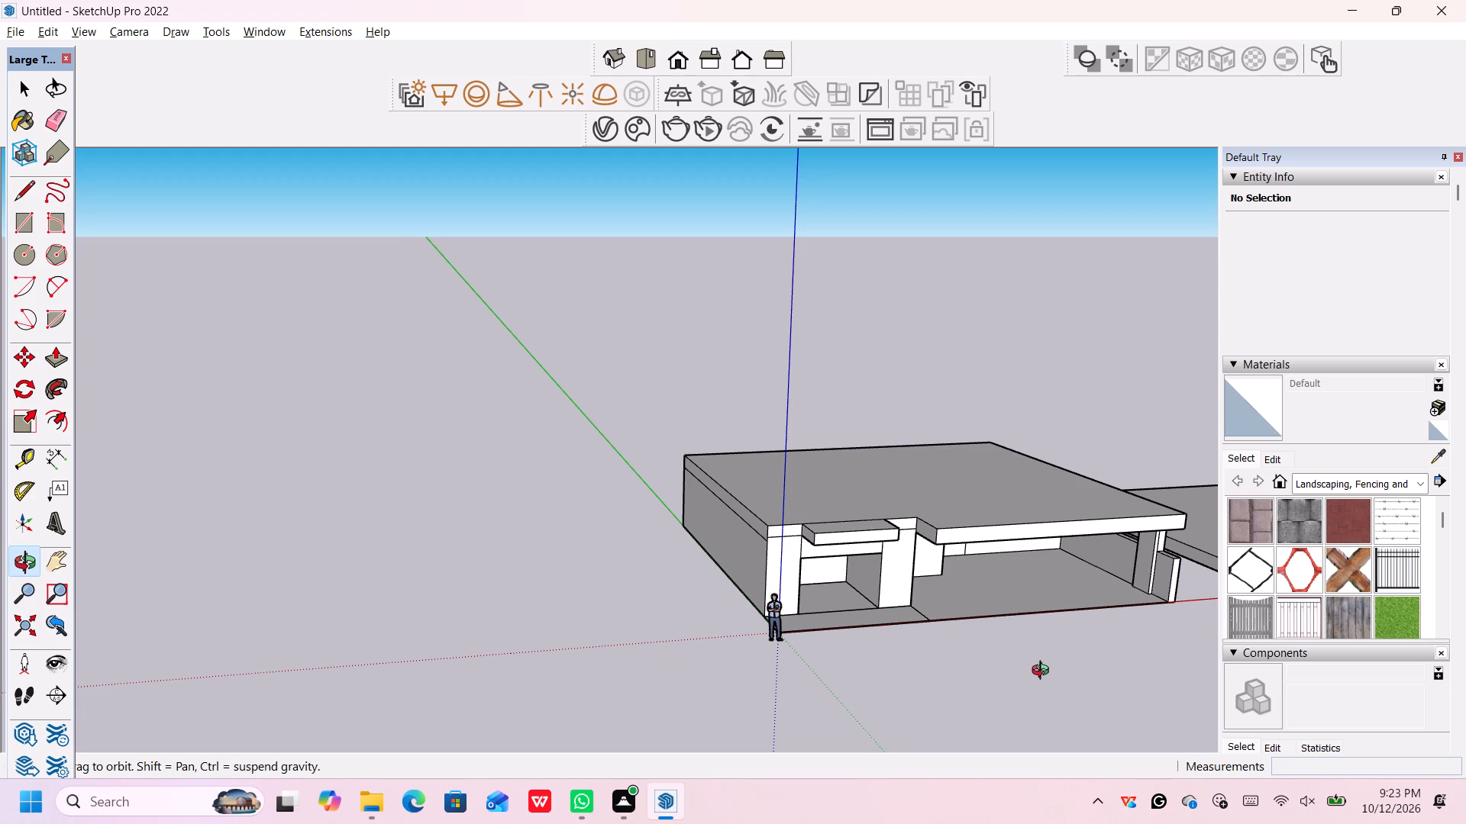
{"action": "scroll", "coordinate": [985, 676], "scroll_direction": "up", "scroll_amount": 4}
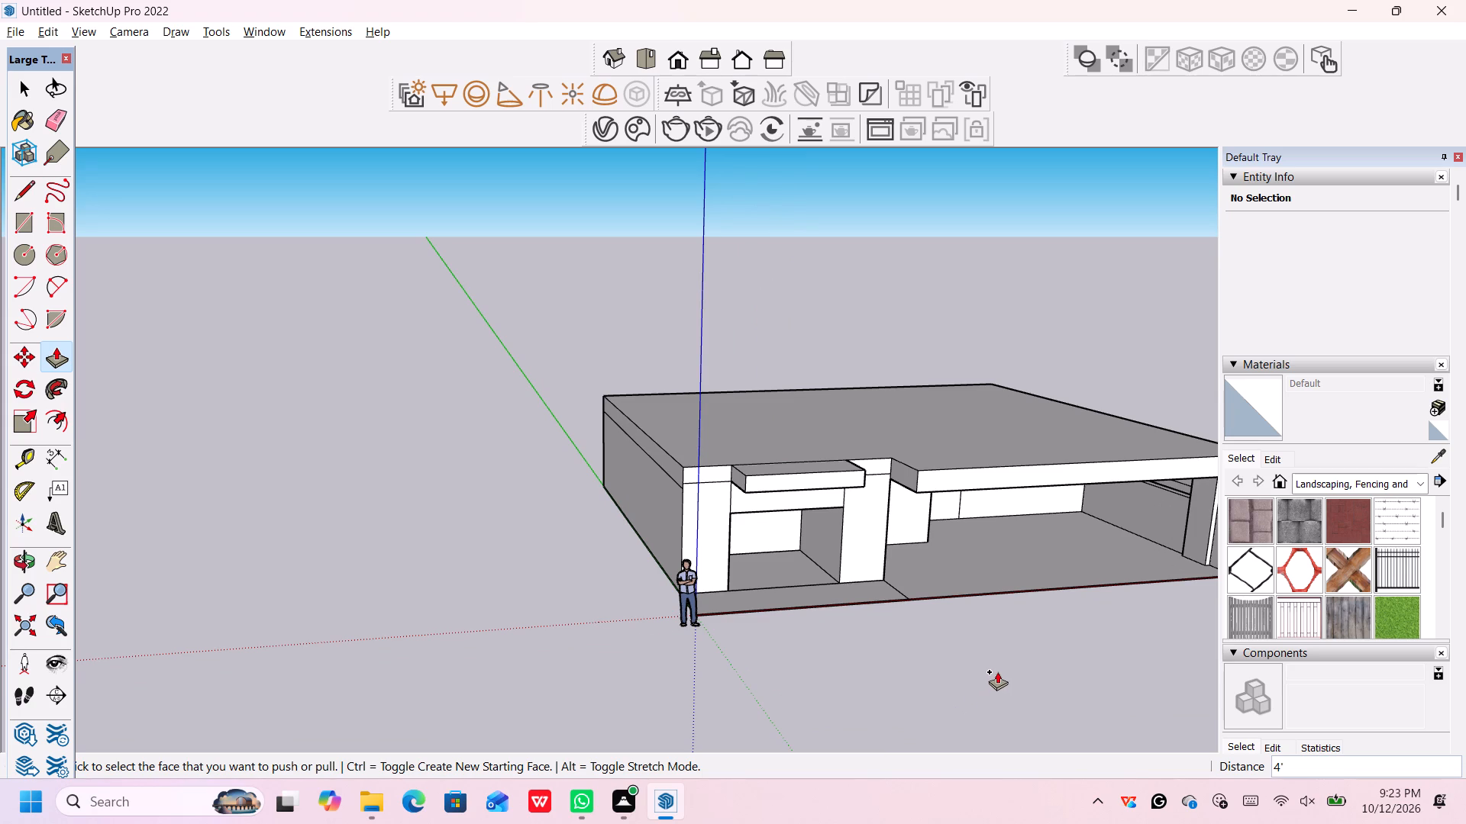
{"action": "middle_click_drag", "start_coordinate": [994, 660], "coordinate": [981, 658]}
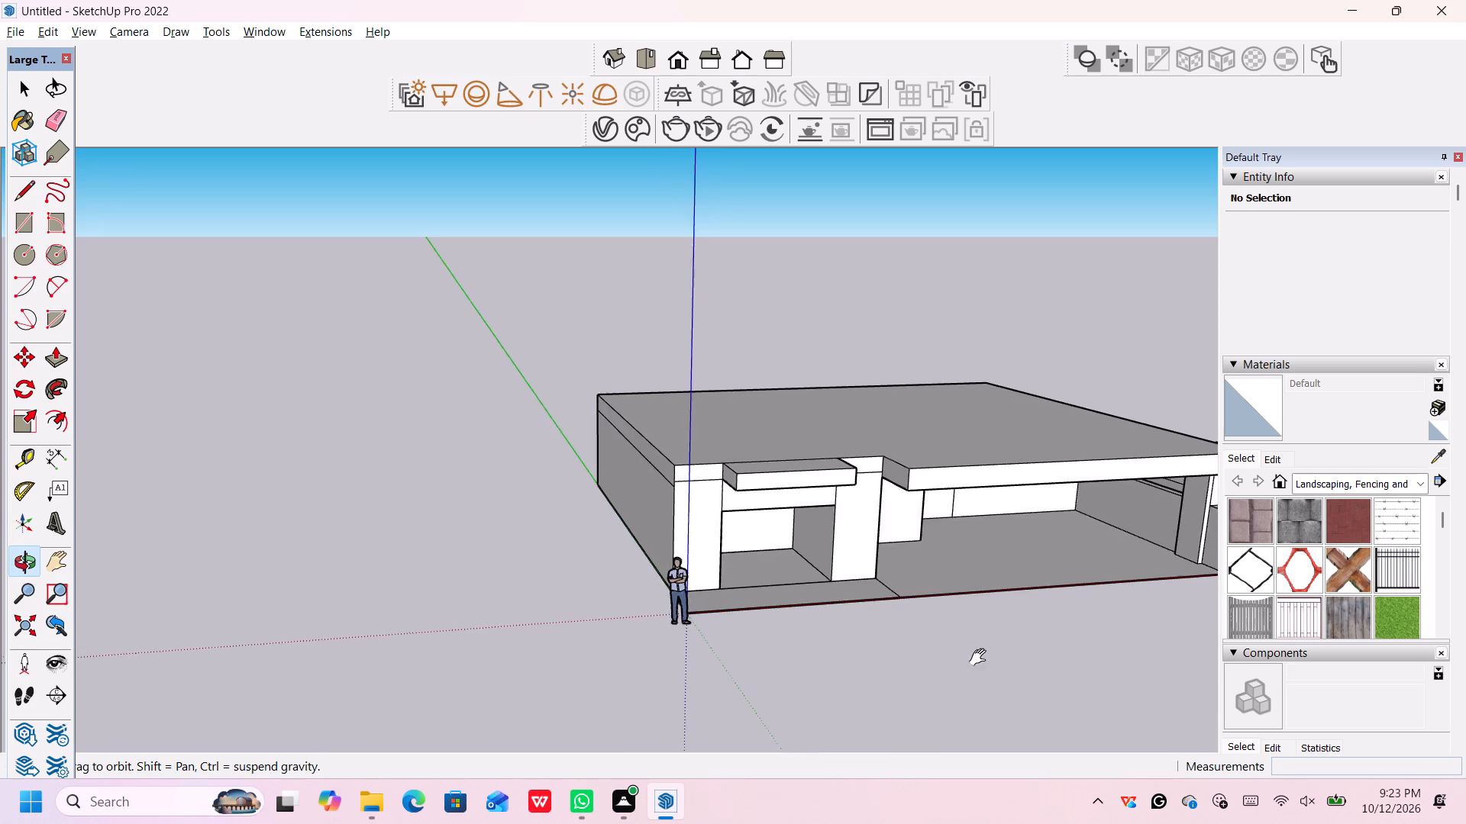
{"action": "middle_click_drag", "start_coordinate": [981, 658], "coordinate": [569, 643]}
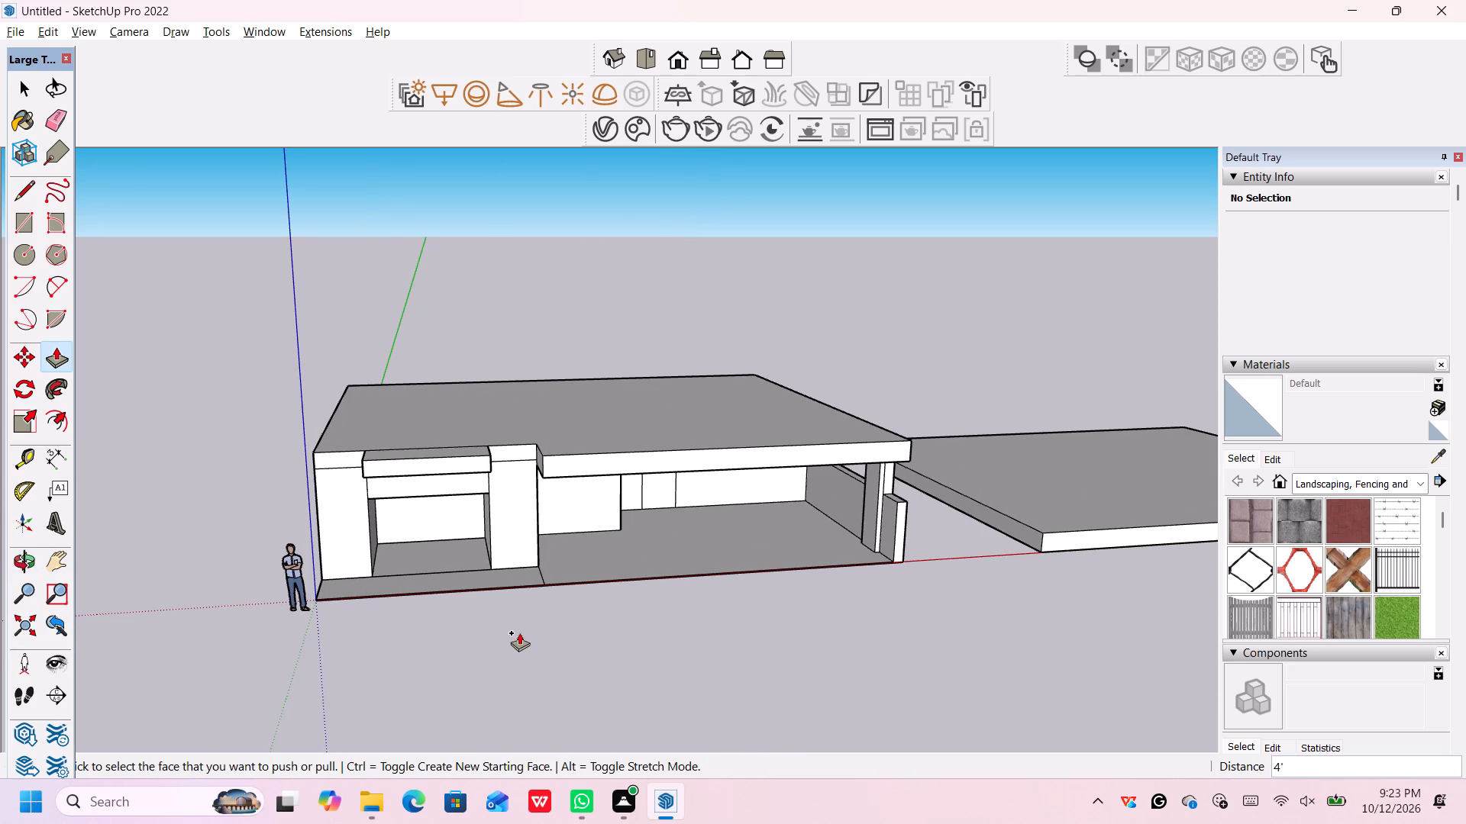
{"action": "key", "text": "space"}
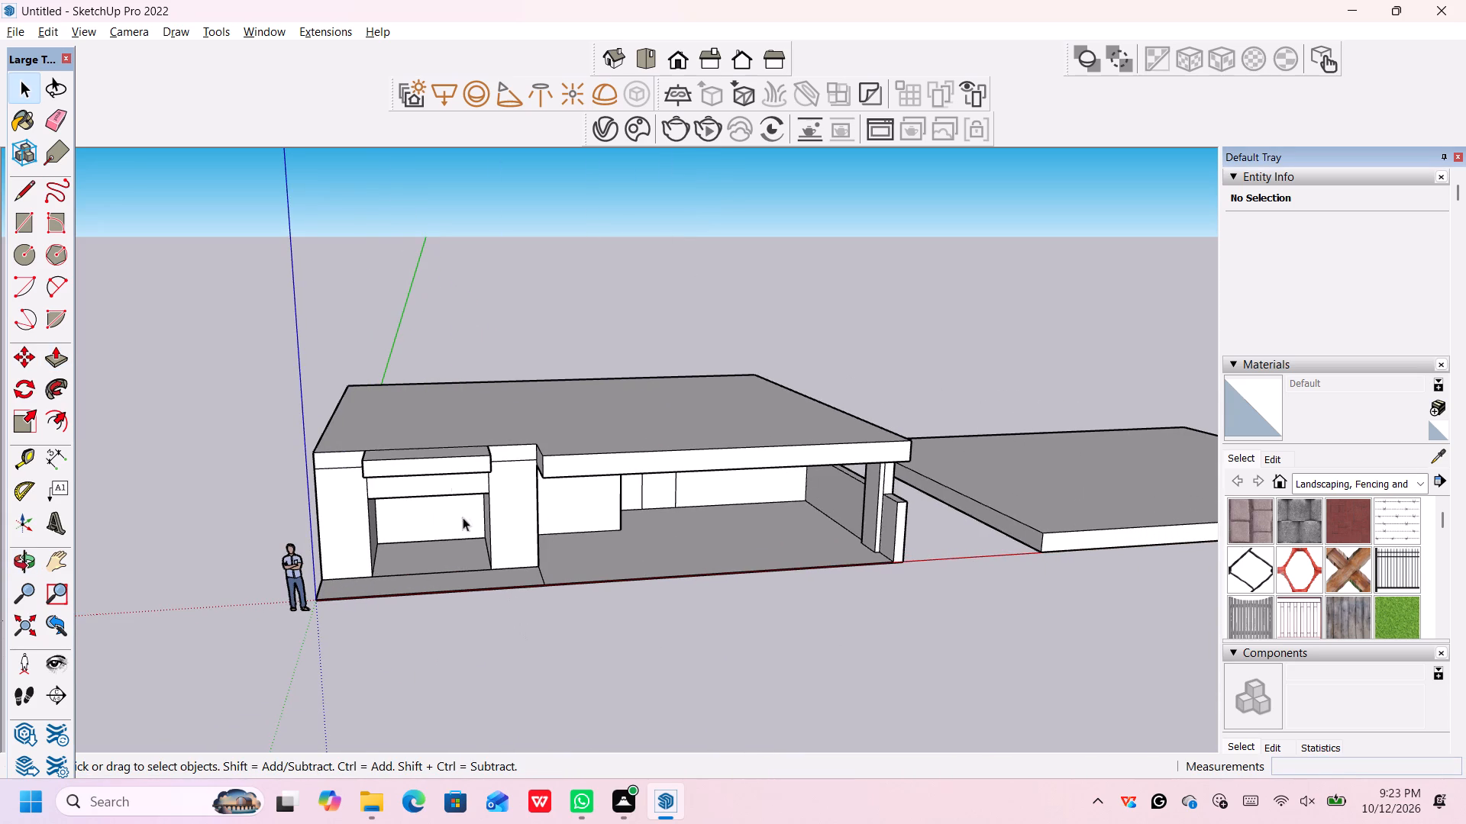
{"action": "scroll", "coordinate": [360, 452], "scroll_direction": "up", "scroll_amount": 6}
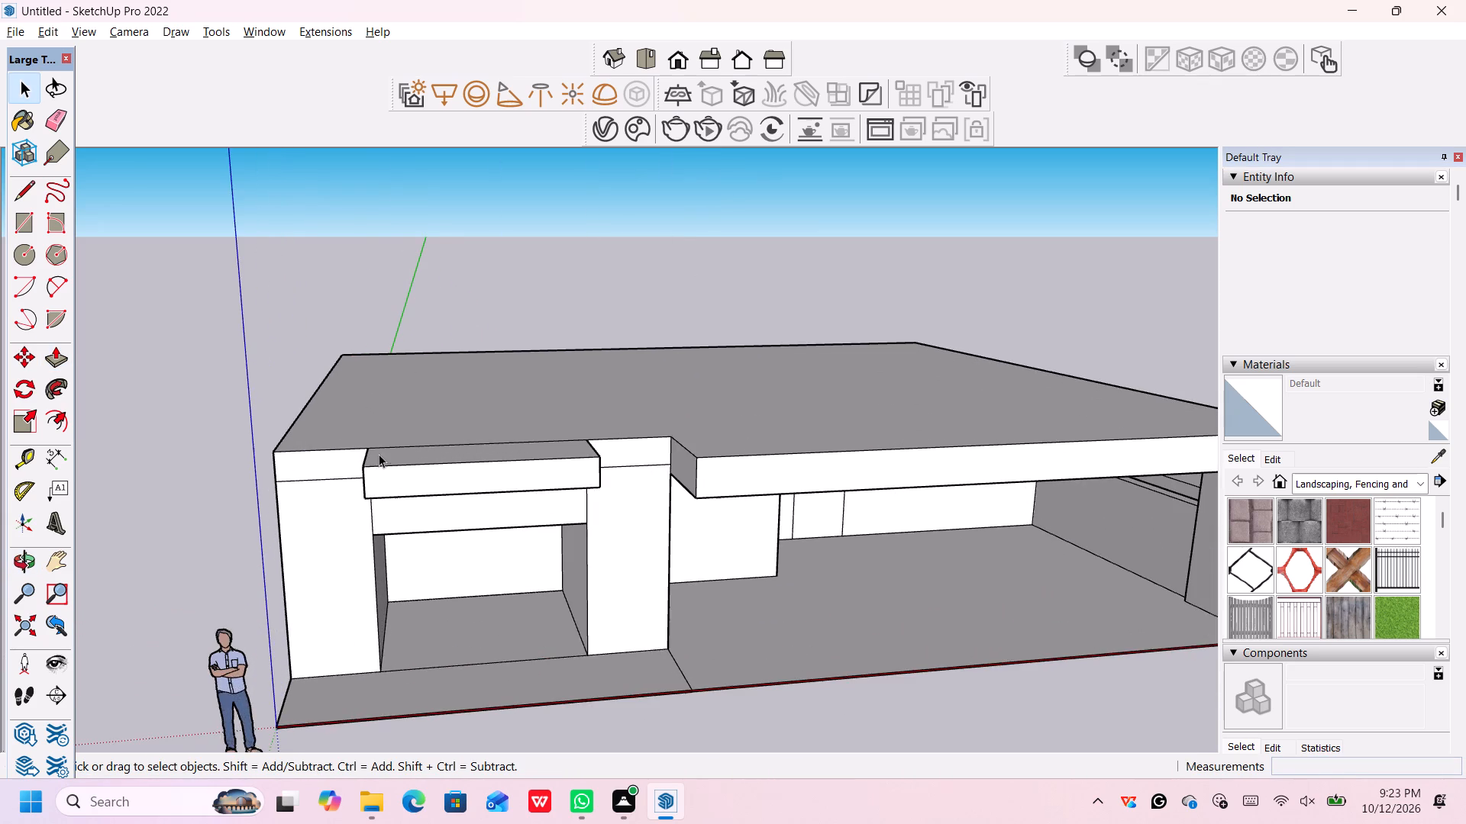
Place a guide on the canopy's top, 1.5' inward from its side edge nearest the villa's outer corner.
{"action": "middle_click_drag", "start_coordinate": [379, 454], "coordinate": [393, 583]}
{"action": "scroll", "coordinate": [390, 574], "scroll_direction": "up", "scroll_amount": 4}
{"action": "scroll", "coordinate": [570, 536], "scroll_direction": "up", "scroll_amount": 2}
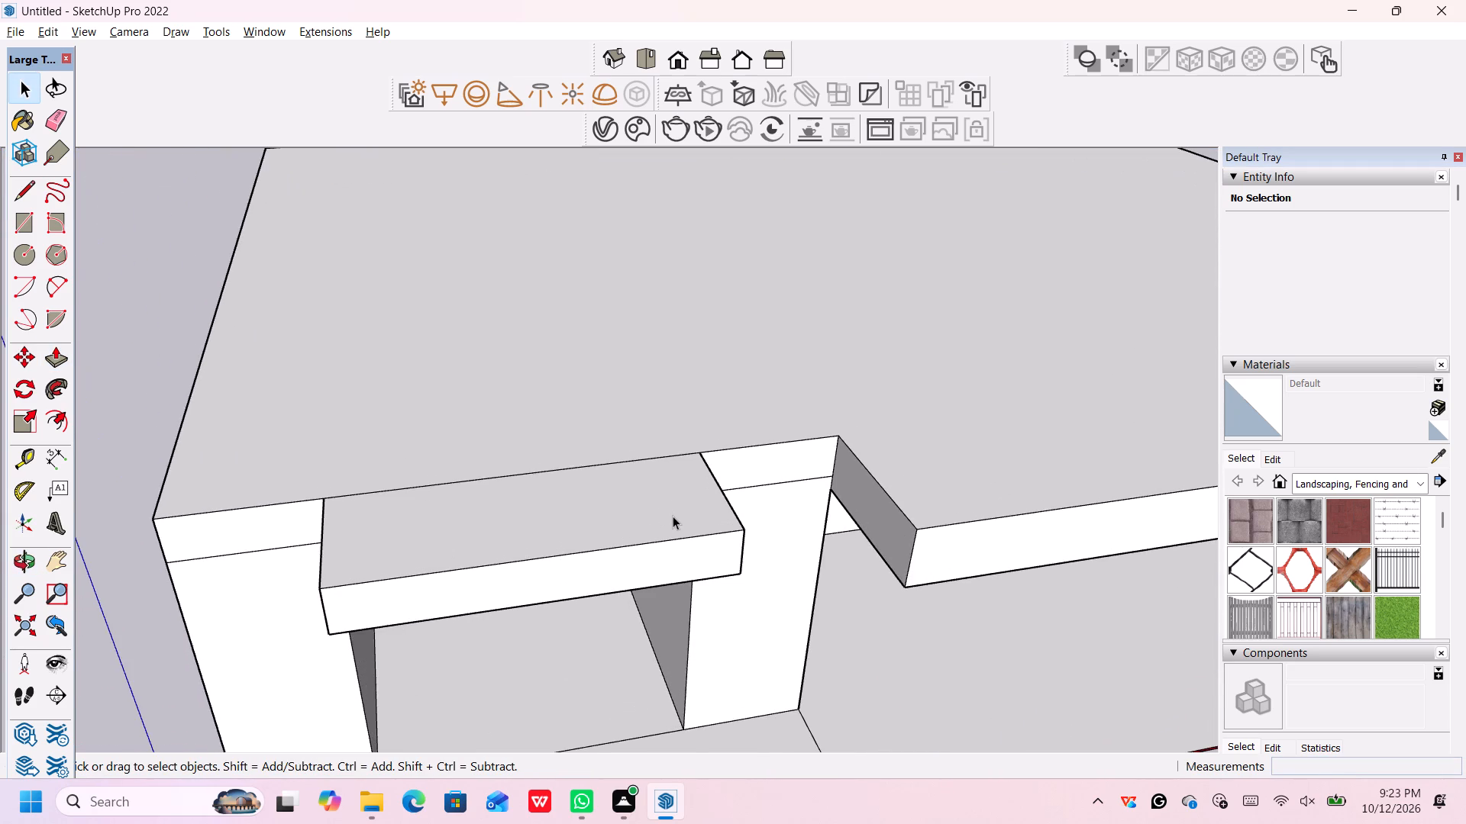
{"action": "scroll", "coordinate": [674, 516], "scroll_direction": "up", "scroll_amount": 2}
{"action": "scroll", "coordinate": [676, 523], "scroll_direction": "down", "scroll_amount": 1}
{"action": "middle_click_drag", "start_coordinate": [676, 523], "coordinate": [657, 549]}
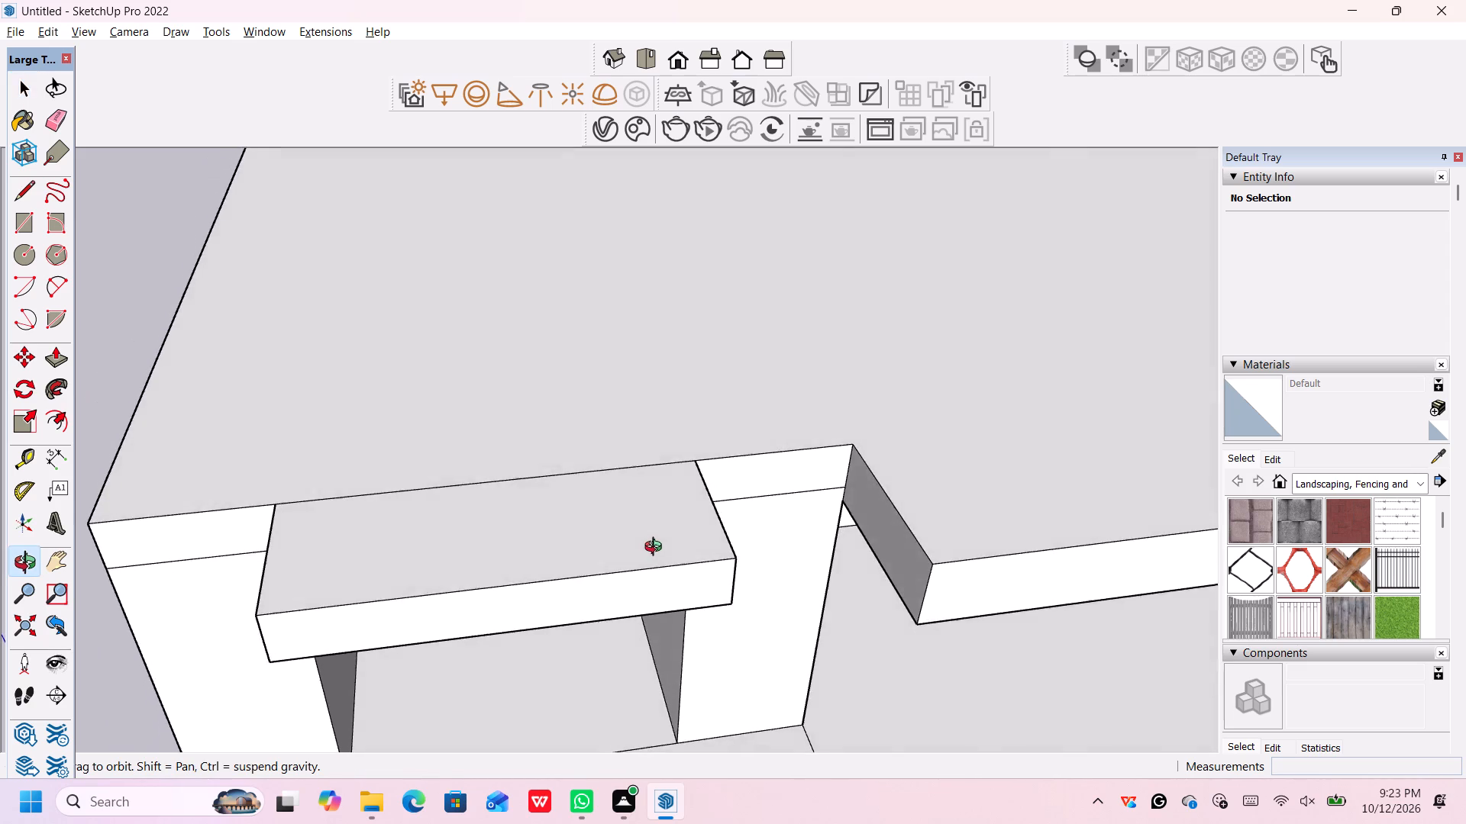
{"action": "middle_click_drag", "start_coordinate": [657, 549], "coordinate": [635, 598]}
{"action": "scroll", "coordinate": [641, 576], "scroll_direction": "down", "scroll_amount": 1}
{"action": "middle_click", "coordinate": [641, 576]}
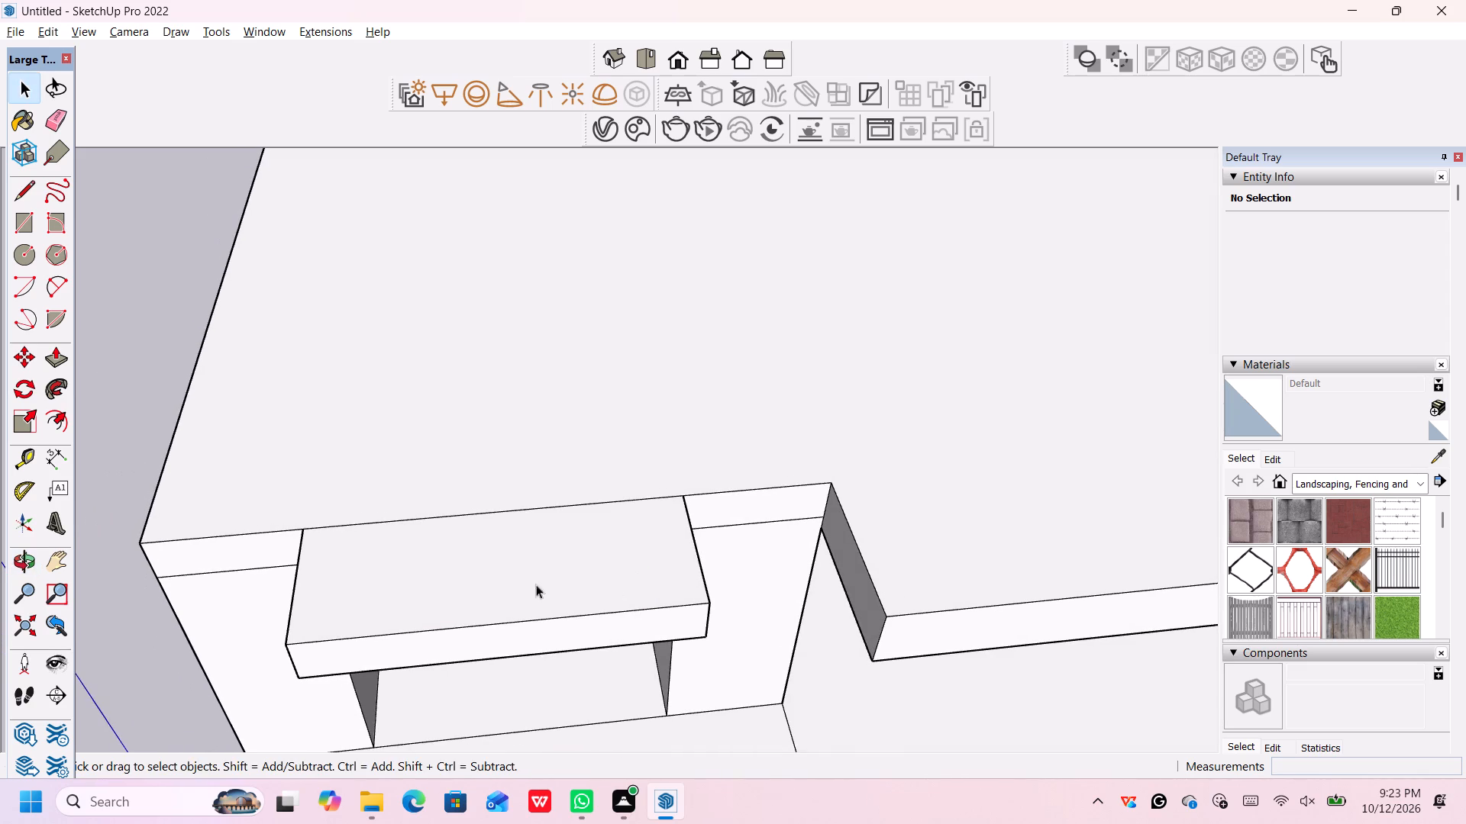
{"action": "left_click", "coordinate": [53, 285]}
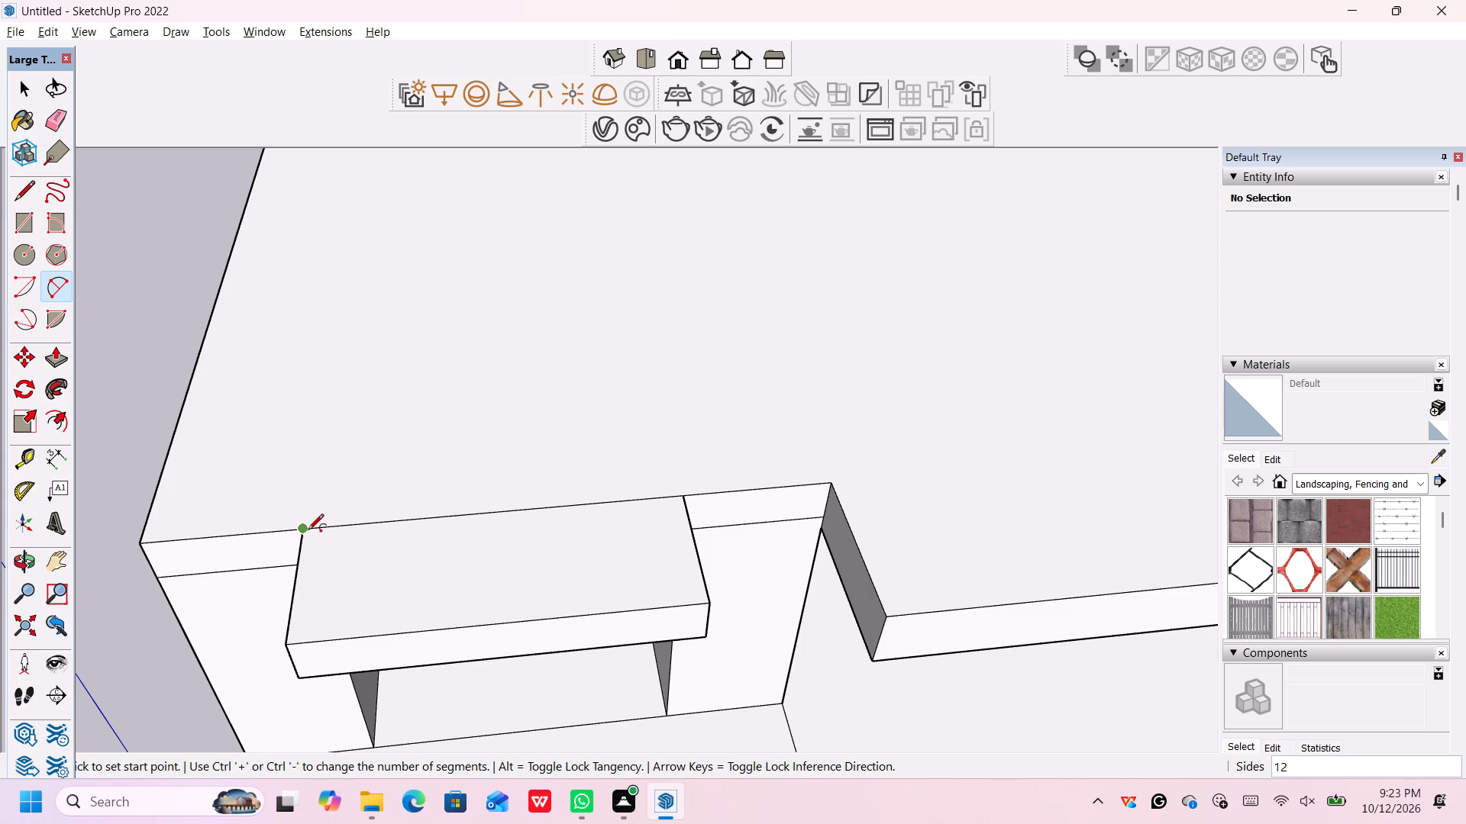
{"action": "key", "text": "t"}
{"action": "key", "text": "Return"}
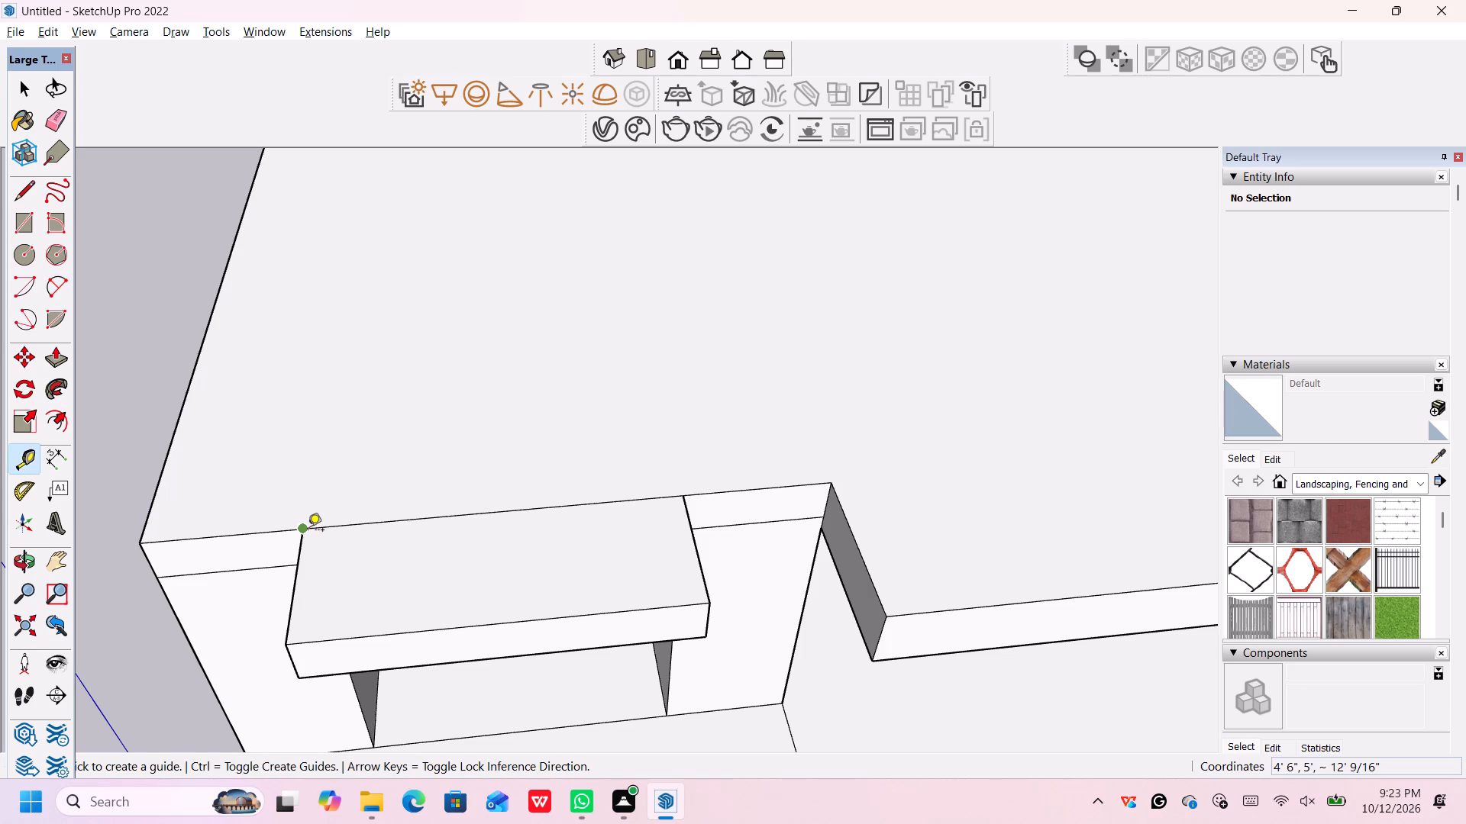
{"action": "left_click", "coordinate": [294, 565]}
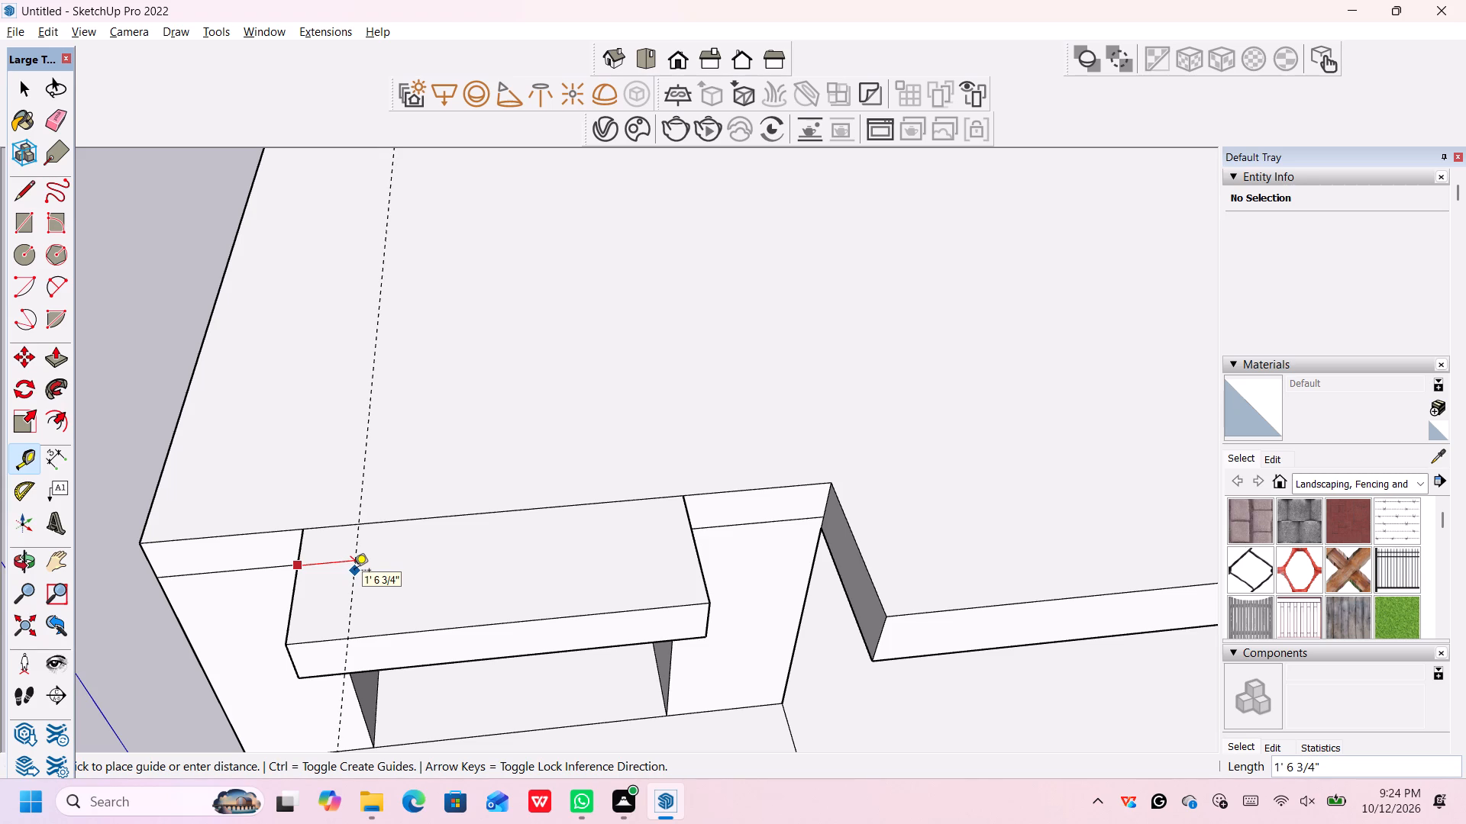
{"action": "key", "text": "1"}
{"action": "type", "text": ".5'"}
{"action": "key", "text": "Return"}
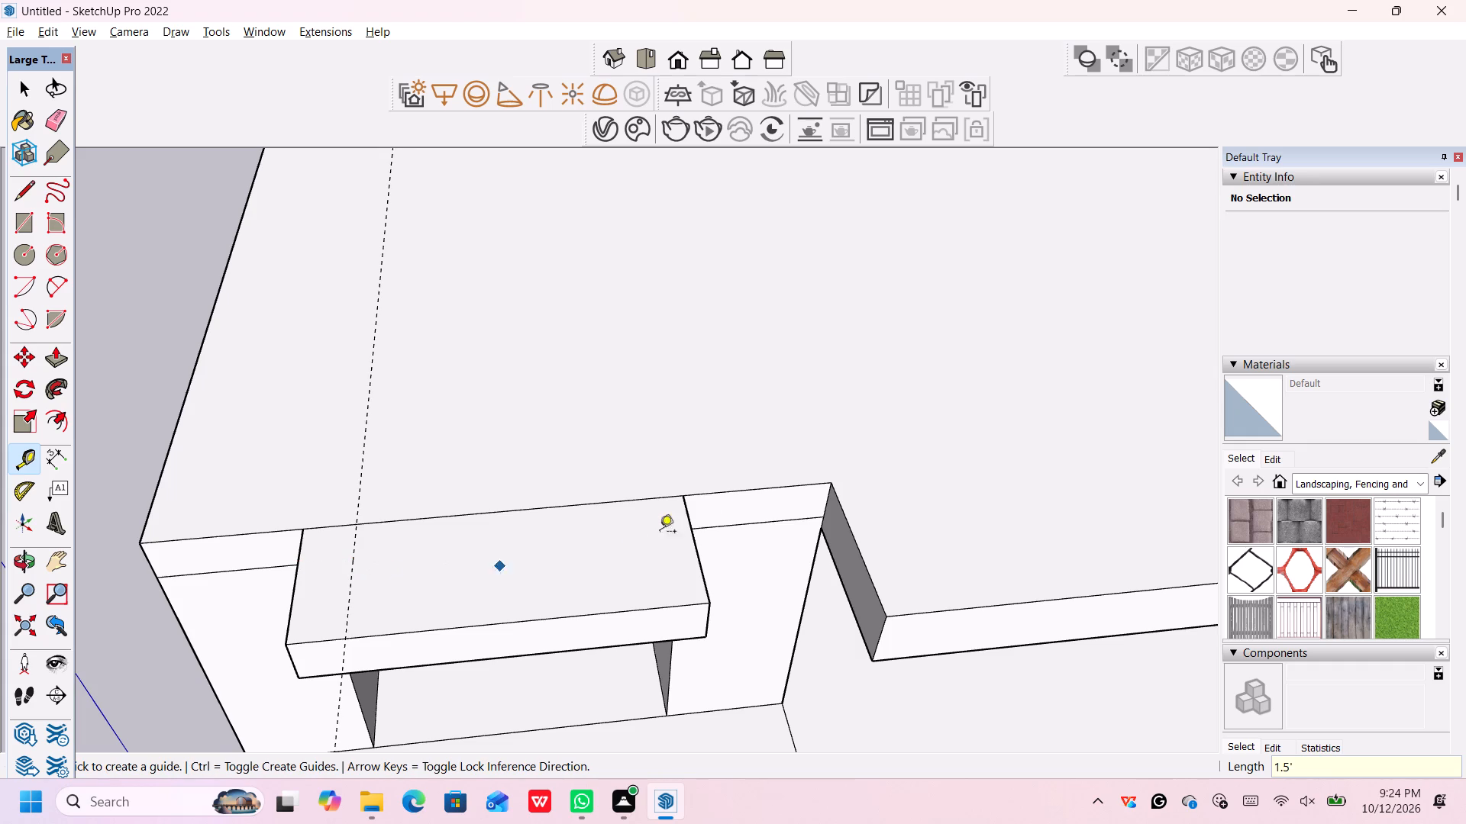
Place a second guide 1.5' inward from the canopy's opposite side edge, on the porch side.
{"action": "left_click", "coordinate": [693, 542]}
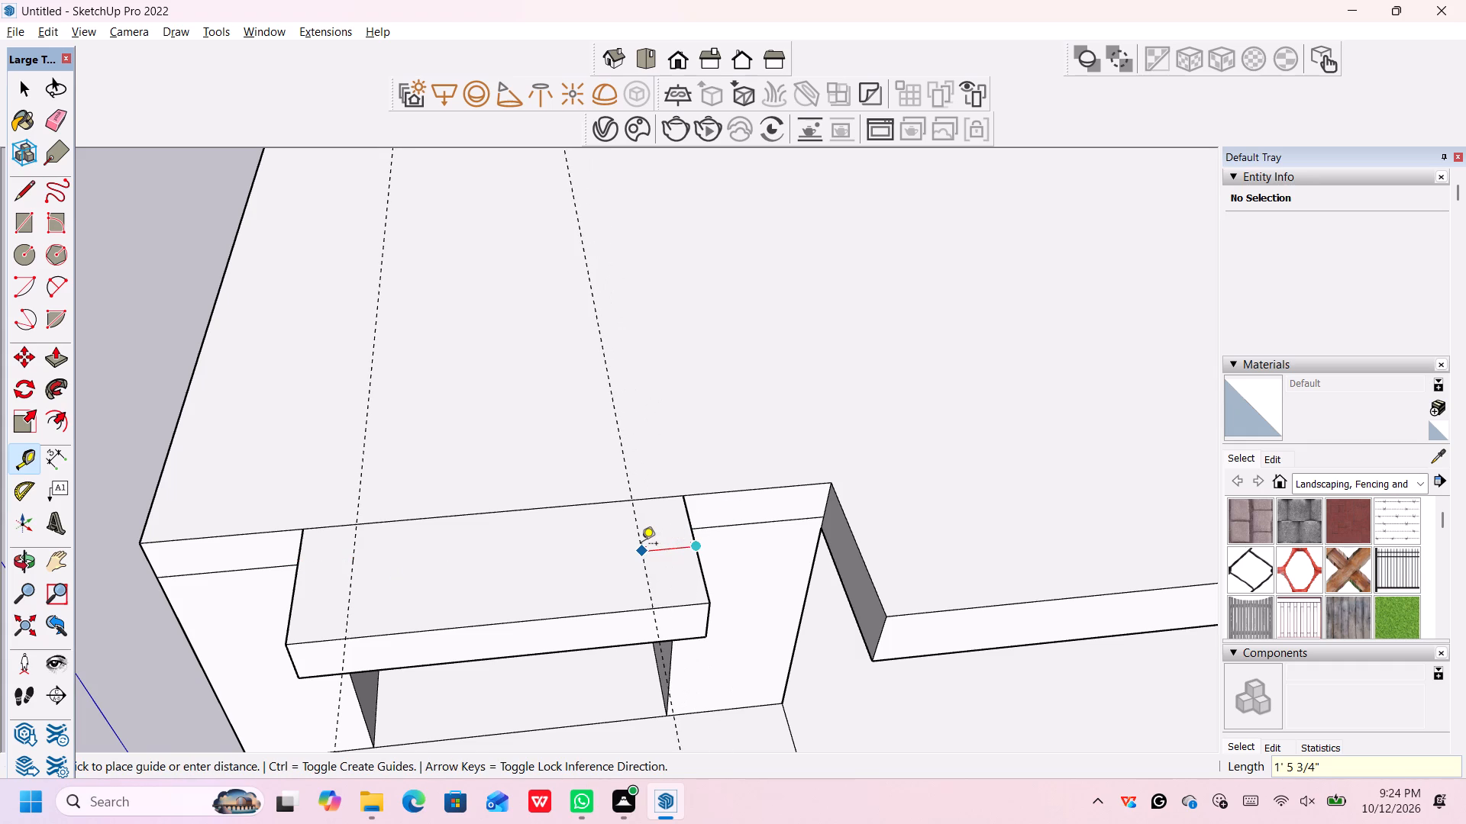
{"action": "key", "text": "1"}
{"action": "type", "text": ".5'"}
{"action": "key", "text": "Return"}
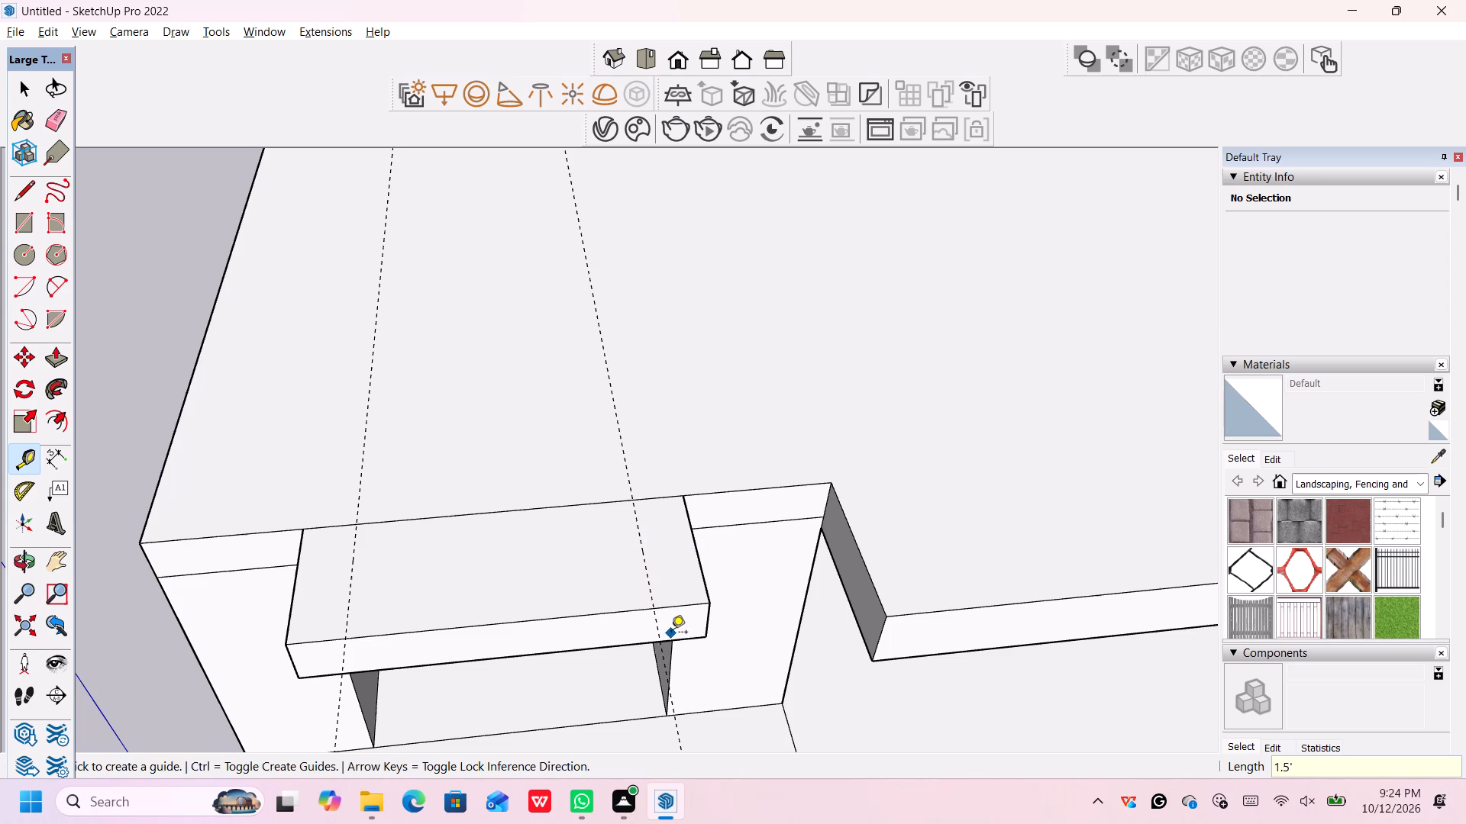
{"action": "key", "text": "space"}
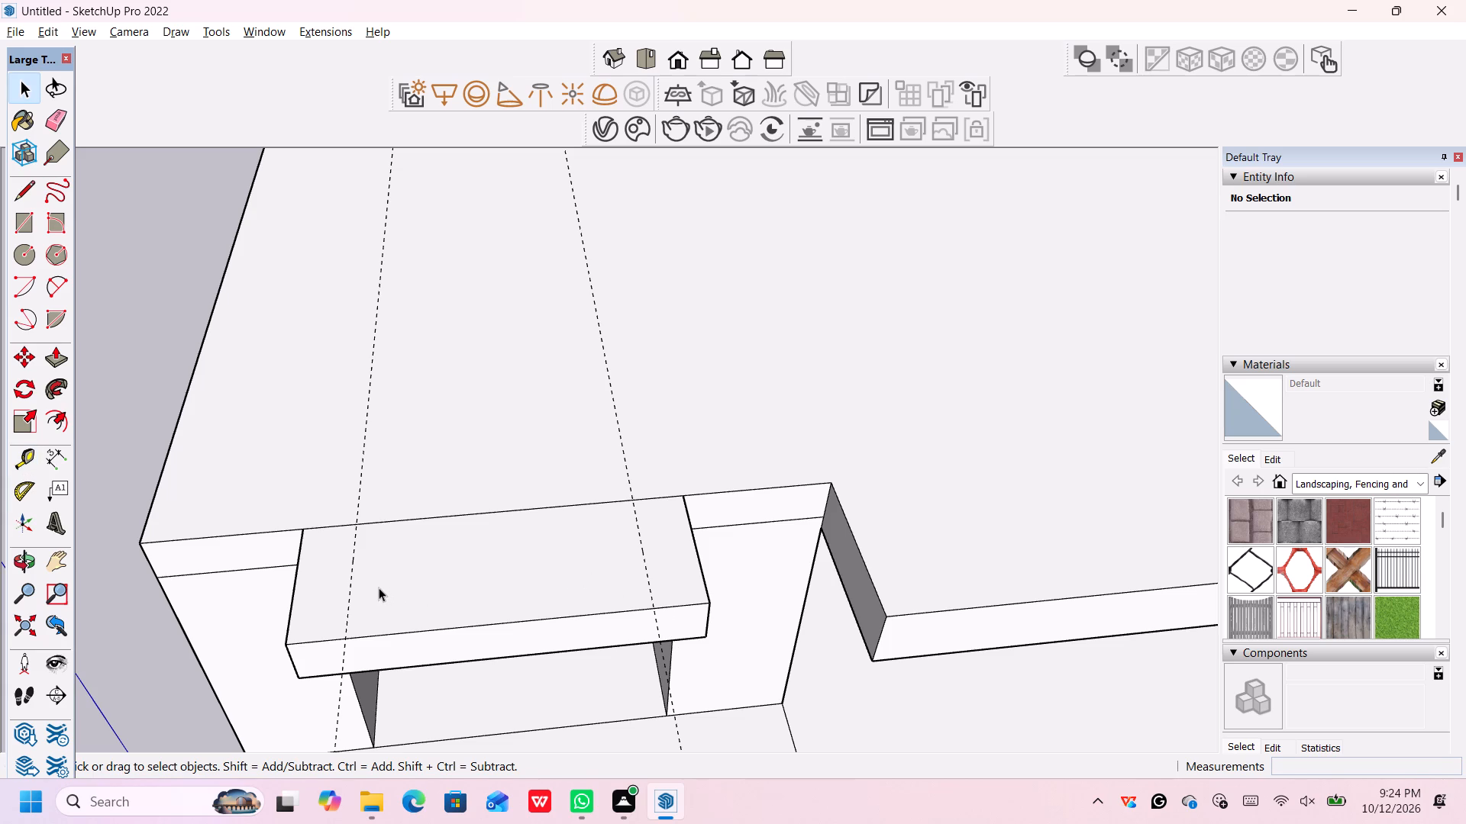
Place a guide 1.5' back from the canopy's front top edge, parallel to it.
{"action": "key", "text": "t"}
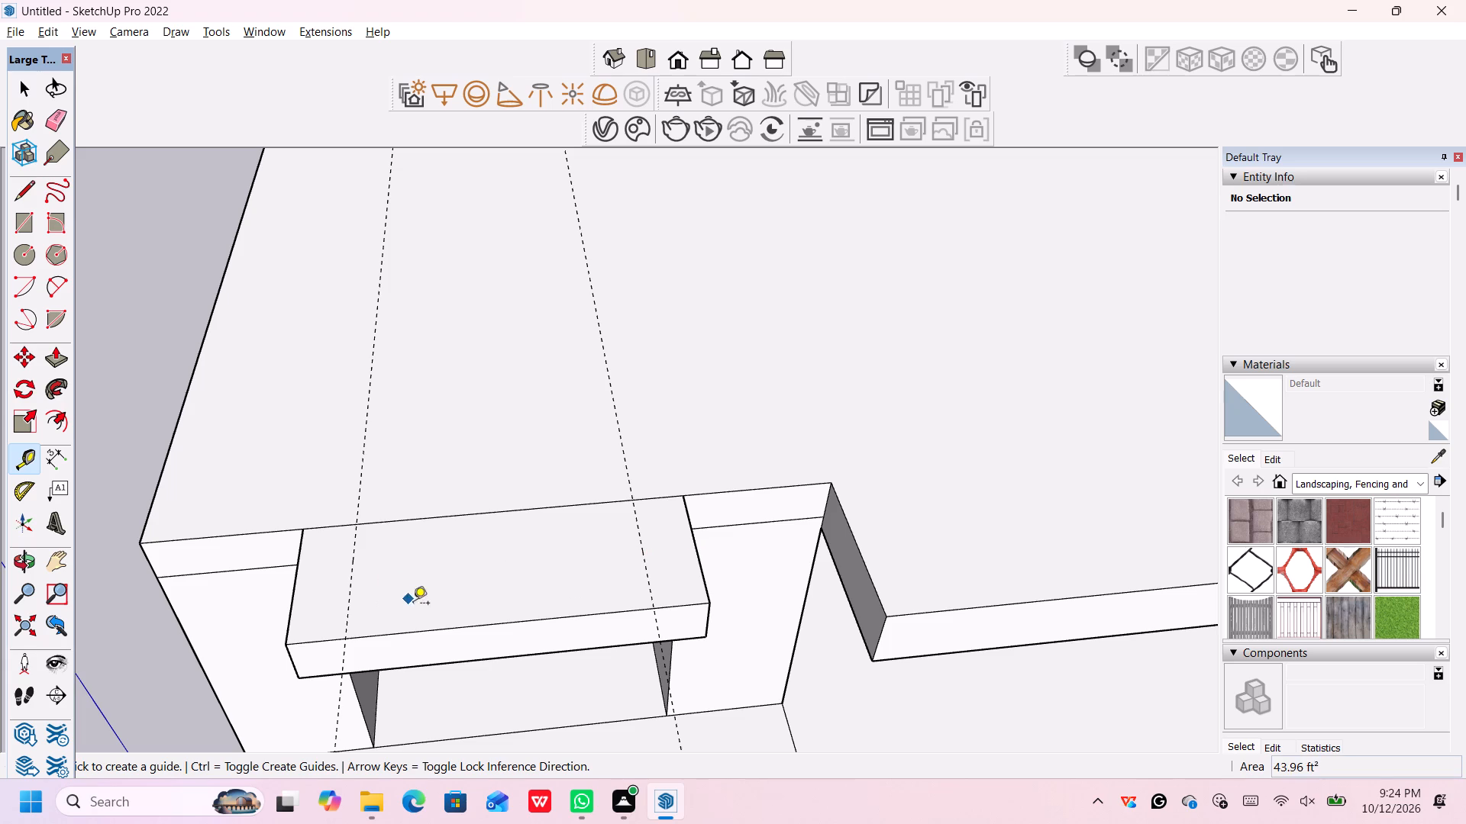
{"action": "left_click", "coordinate": [434, 627]}
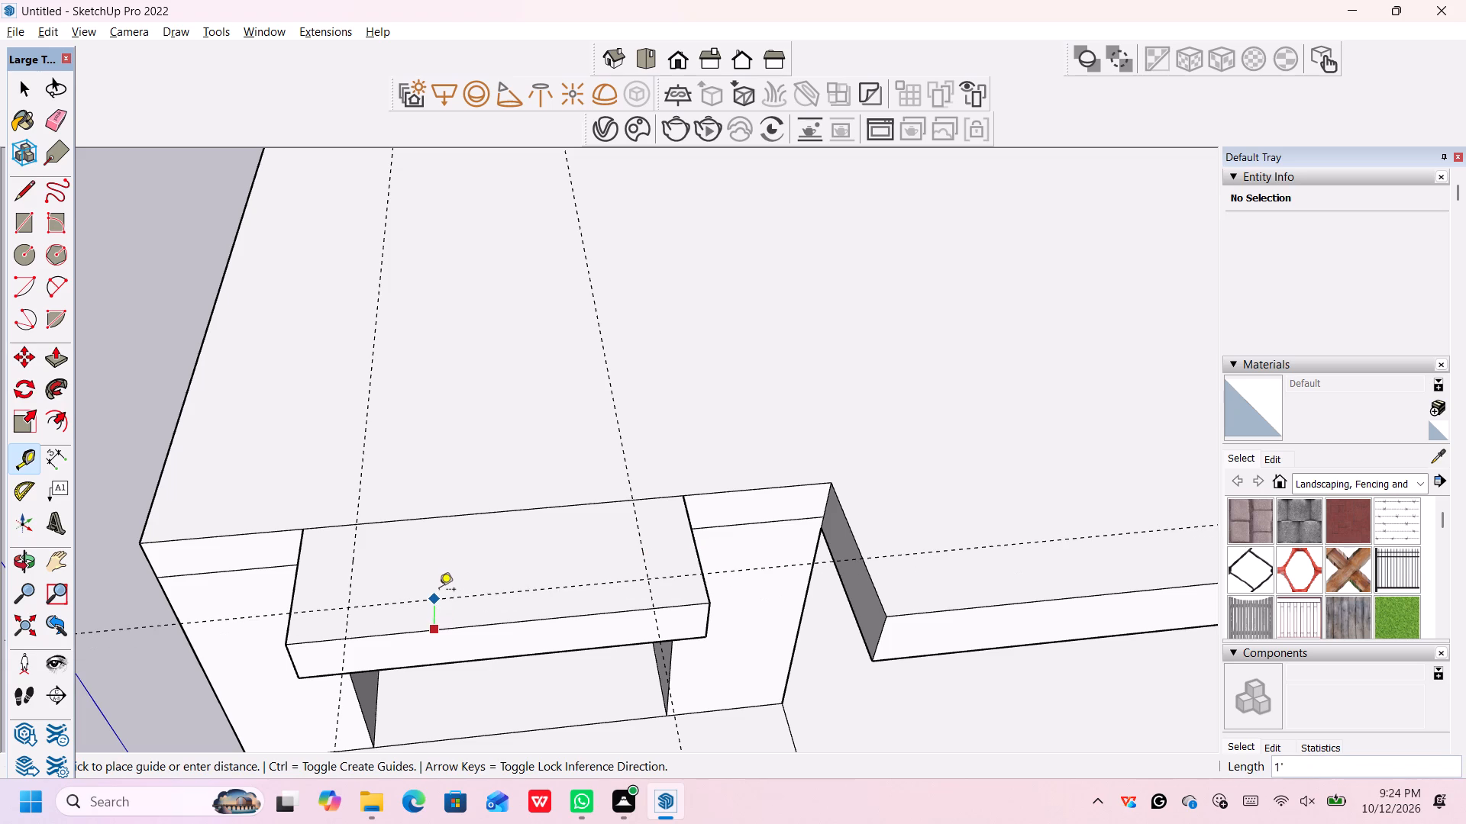
{"action": "key", "text": "1"}
{"action": "key", "text": "period"}
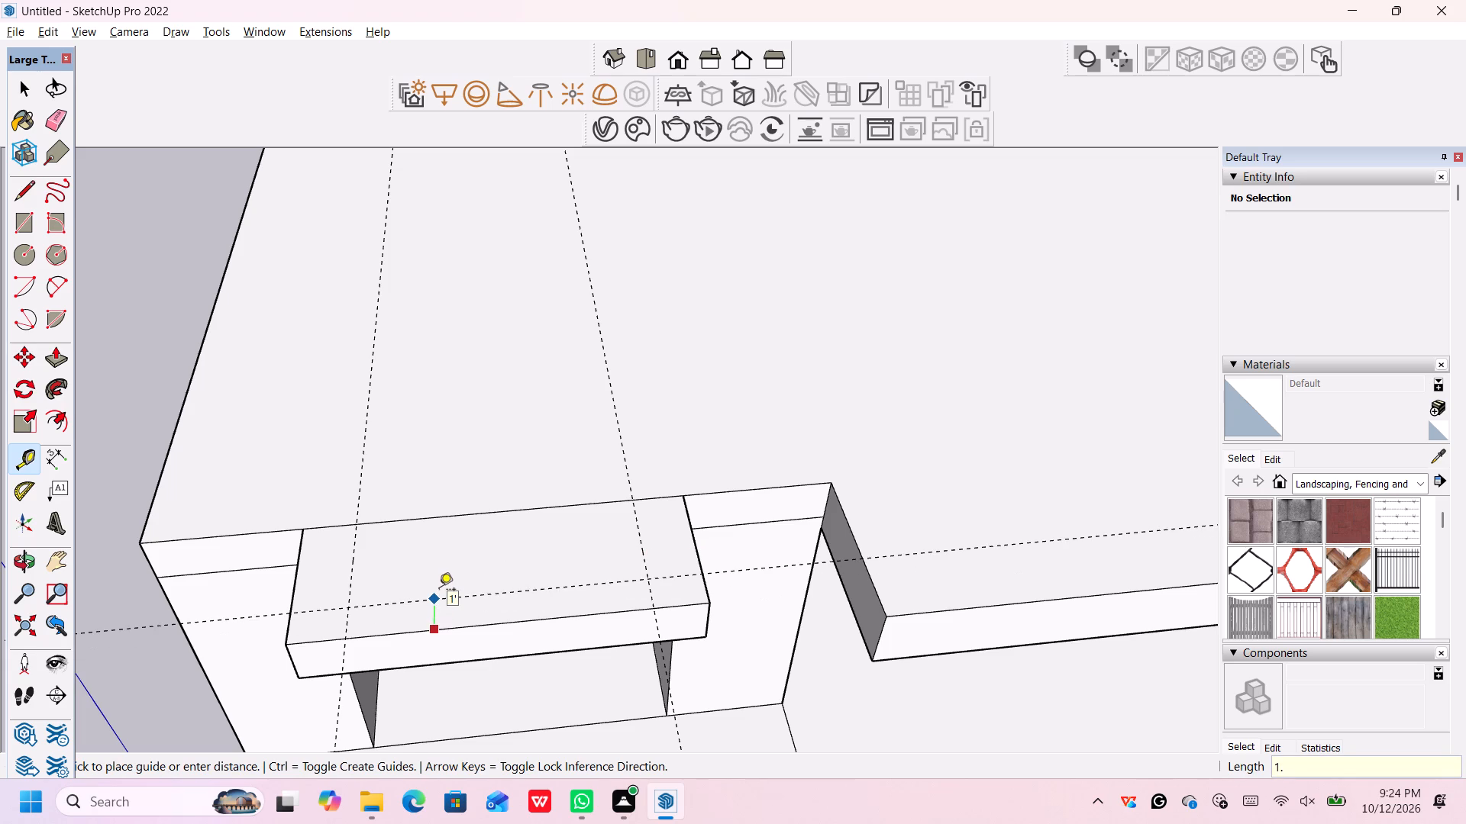
{"action": "key", "text": "5"}
{"action": "key", "text": "apostrophe"}
{"action": "key", "text": "Return"}
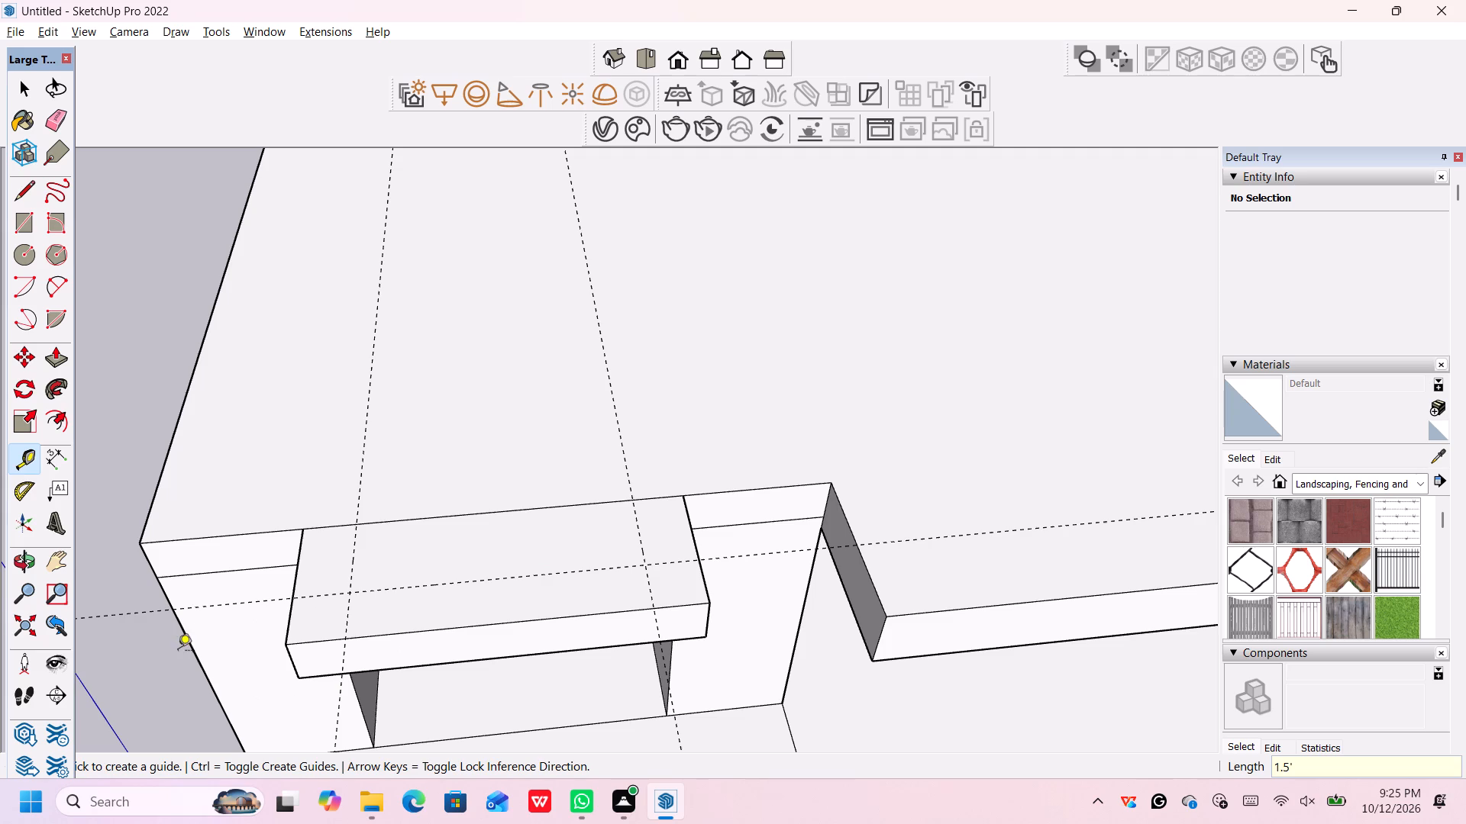
{"action": "key", "text": "space"}
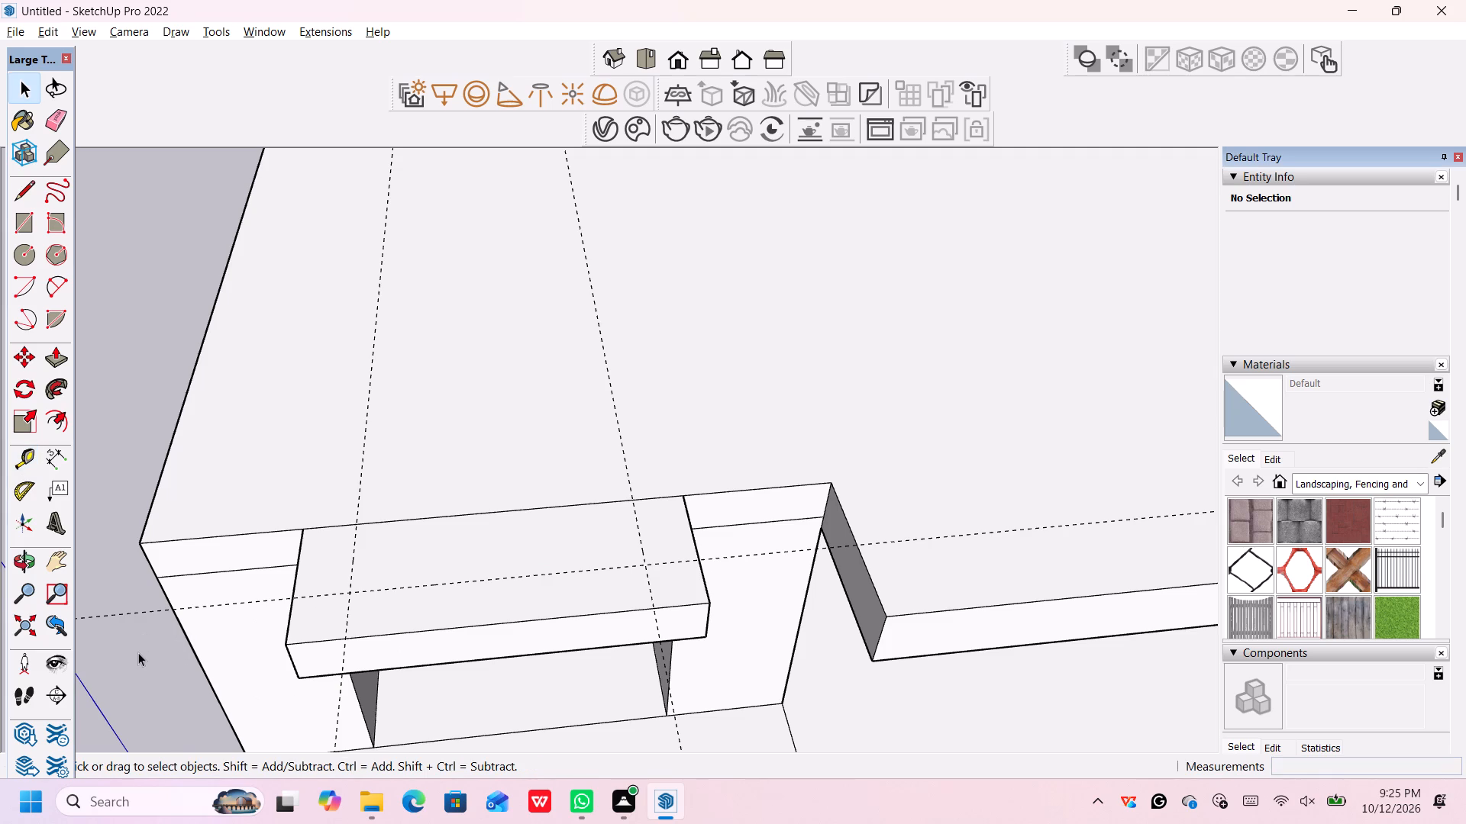
Draw a tangent arc of 1' 6" radius across the canopy's front corner nearest the villa's outer corner, between the guide crossings.
{"action": "left_click", "coordinate": [50, 285]}
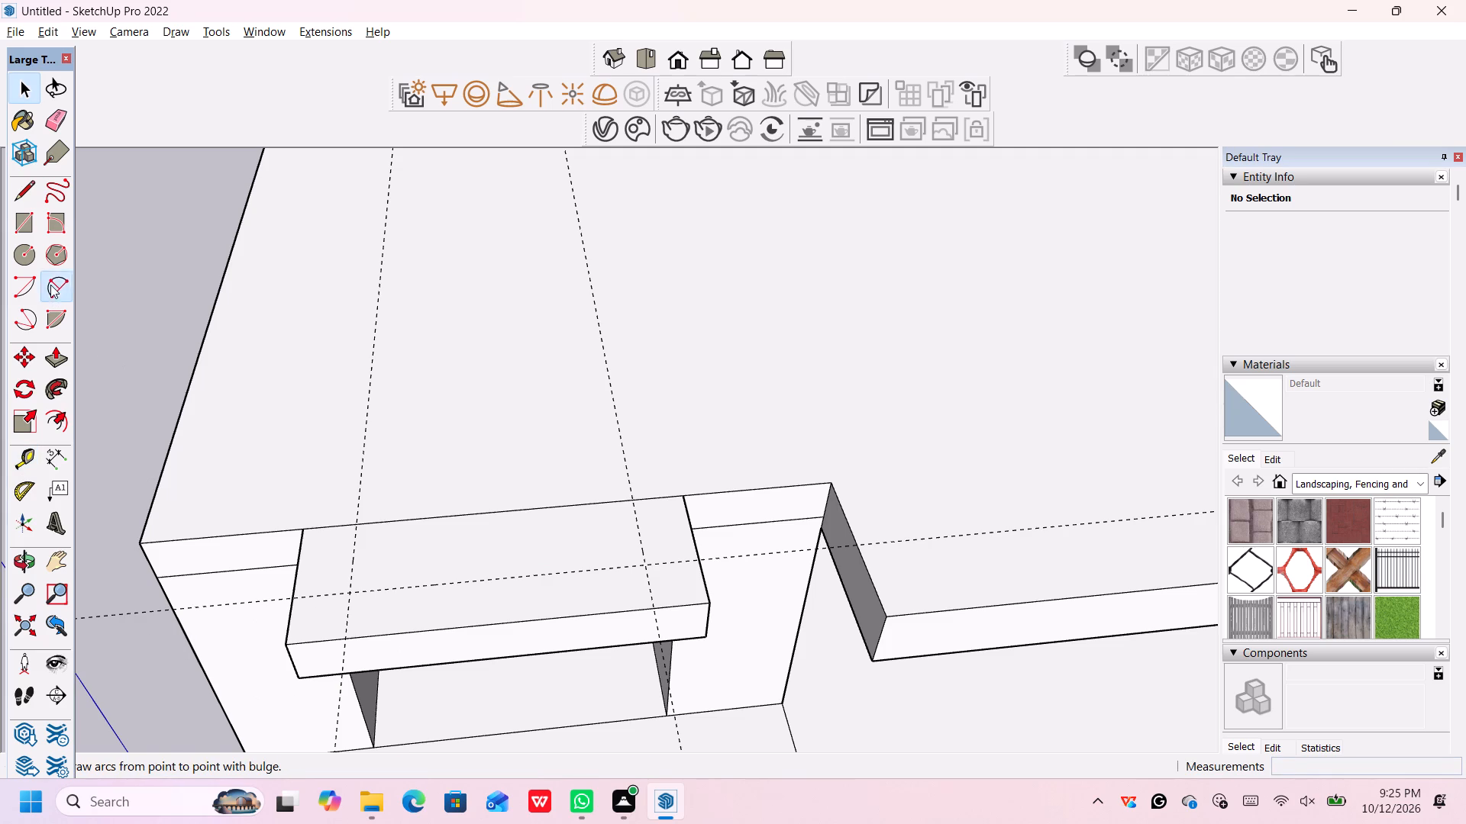
{"action": "left_click", "coordinate": [296, 601]}
{"action": "left_click", "coordinate": [345, 641]}
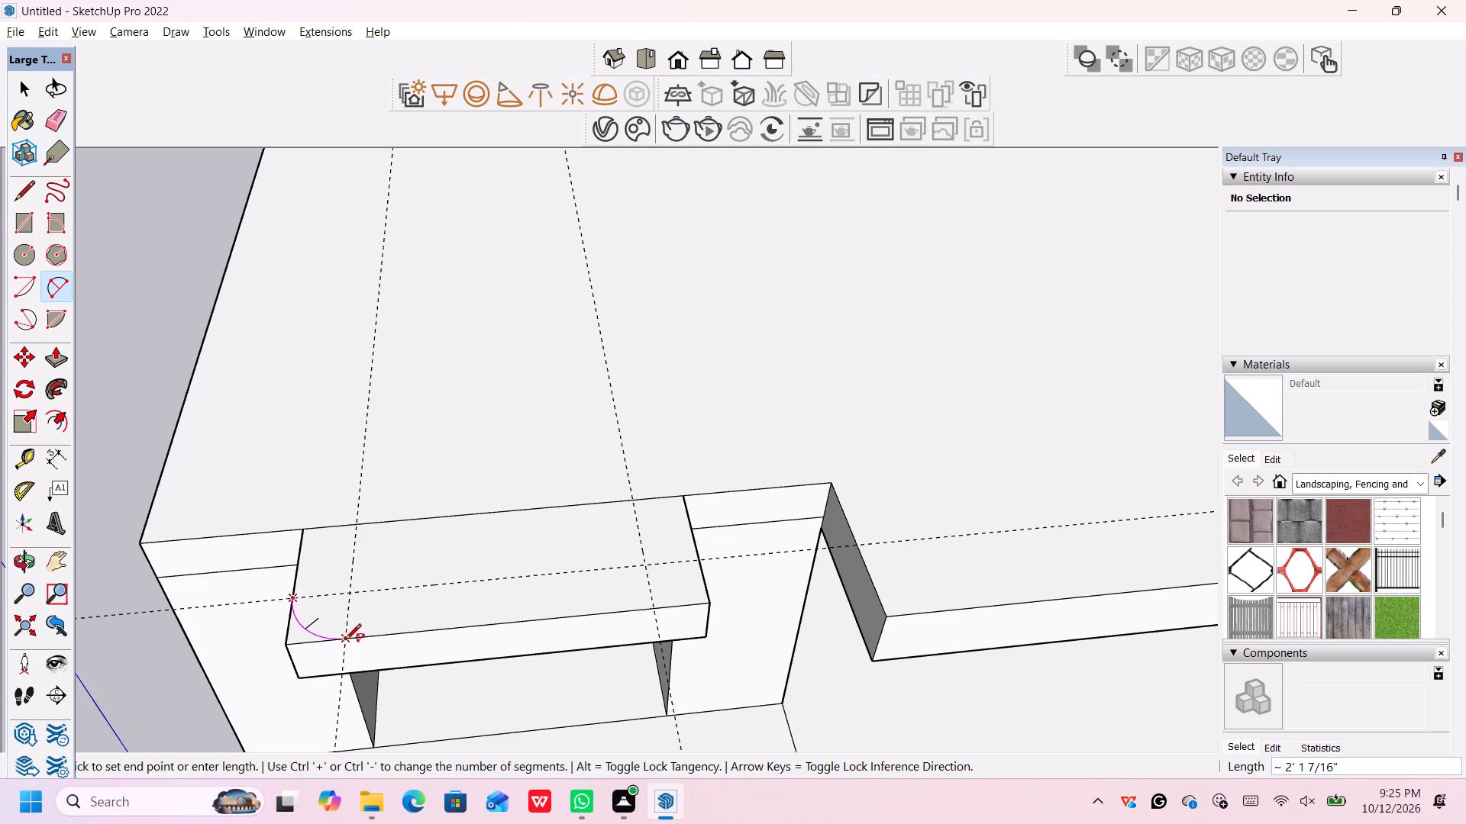
{"action": "left_click", "coordinate": [304, 632]}
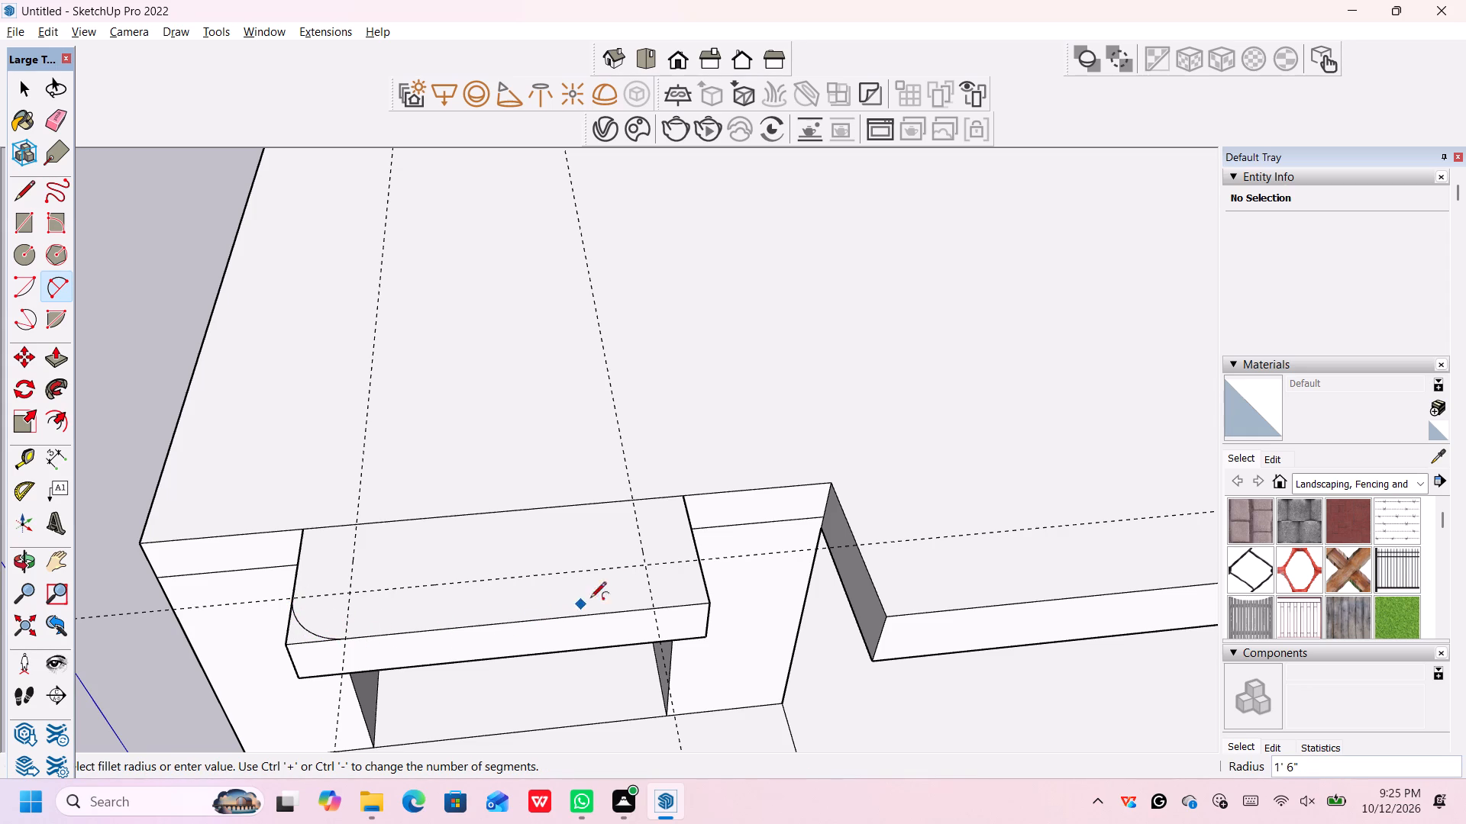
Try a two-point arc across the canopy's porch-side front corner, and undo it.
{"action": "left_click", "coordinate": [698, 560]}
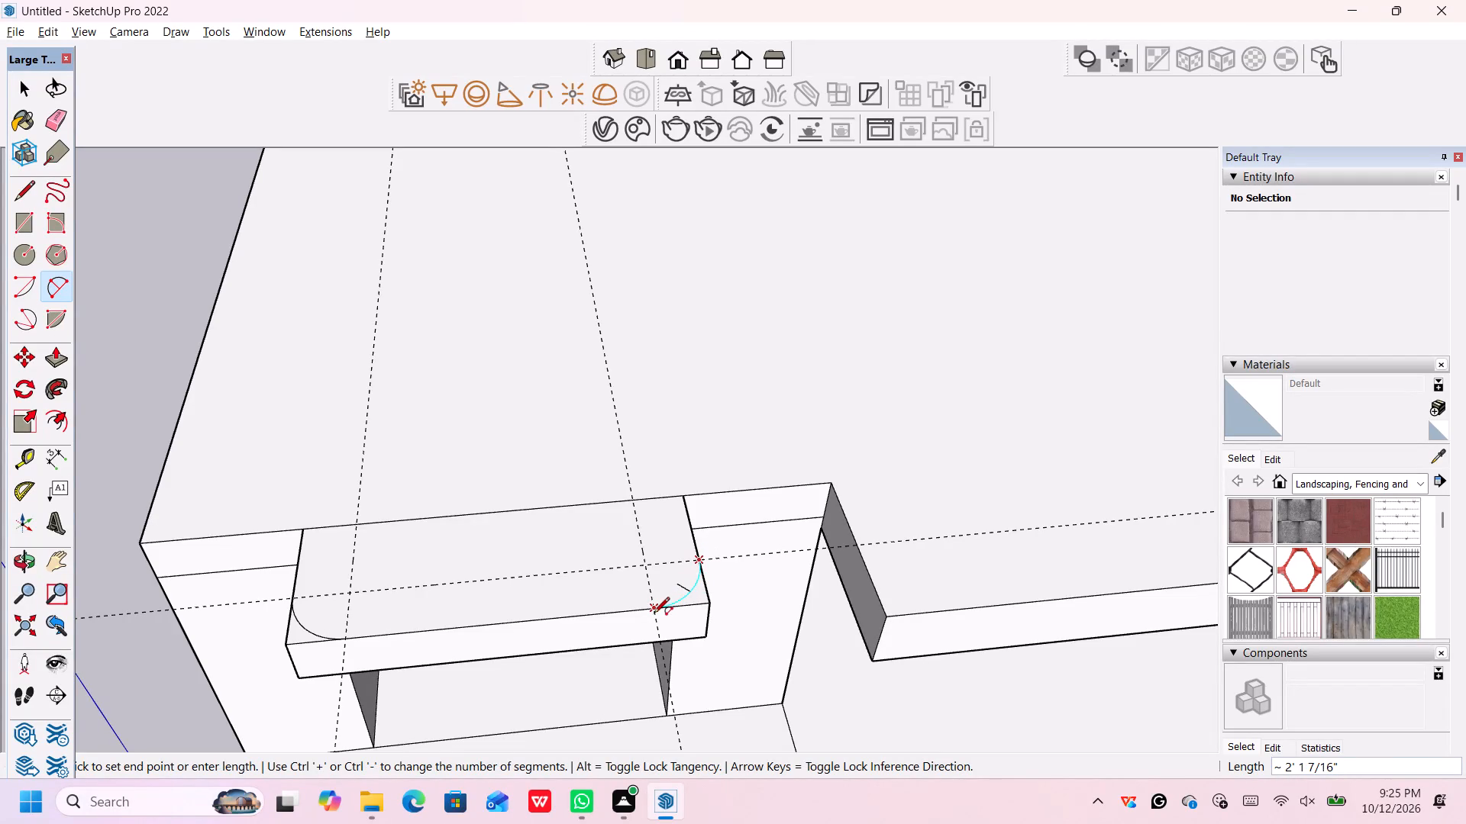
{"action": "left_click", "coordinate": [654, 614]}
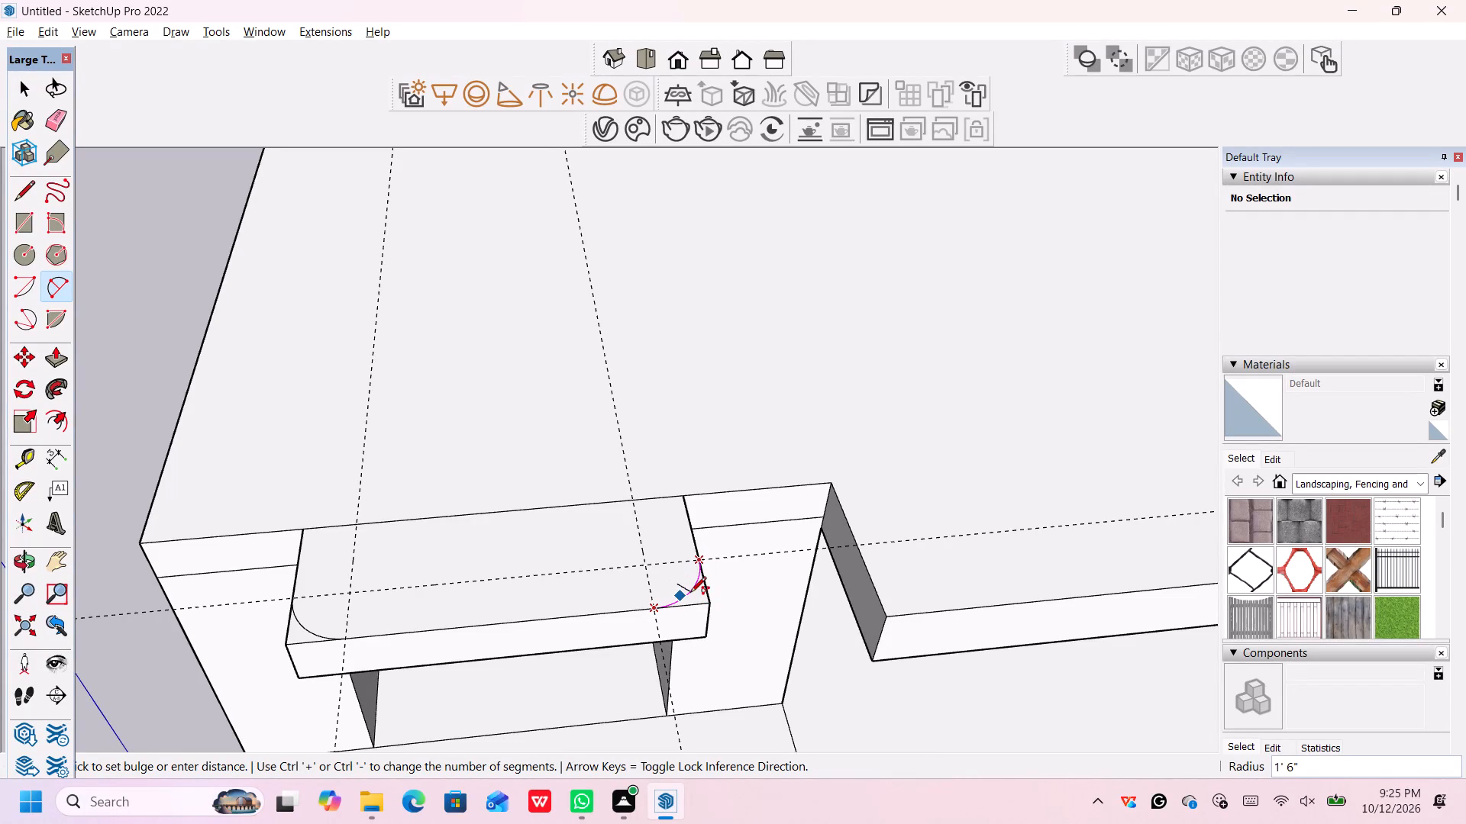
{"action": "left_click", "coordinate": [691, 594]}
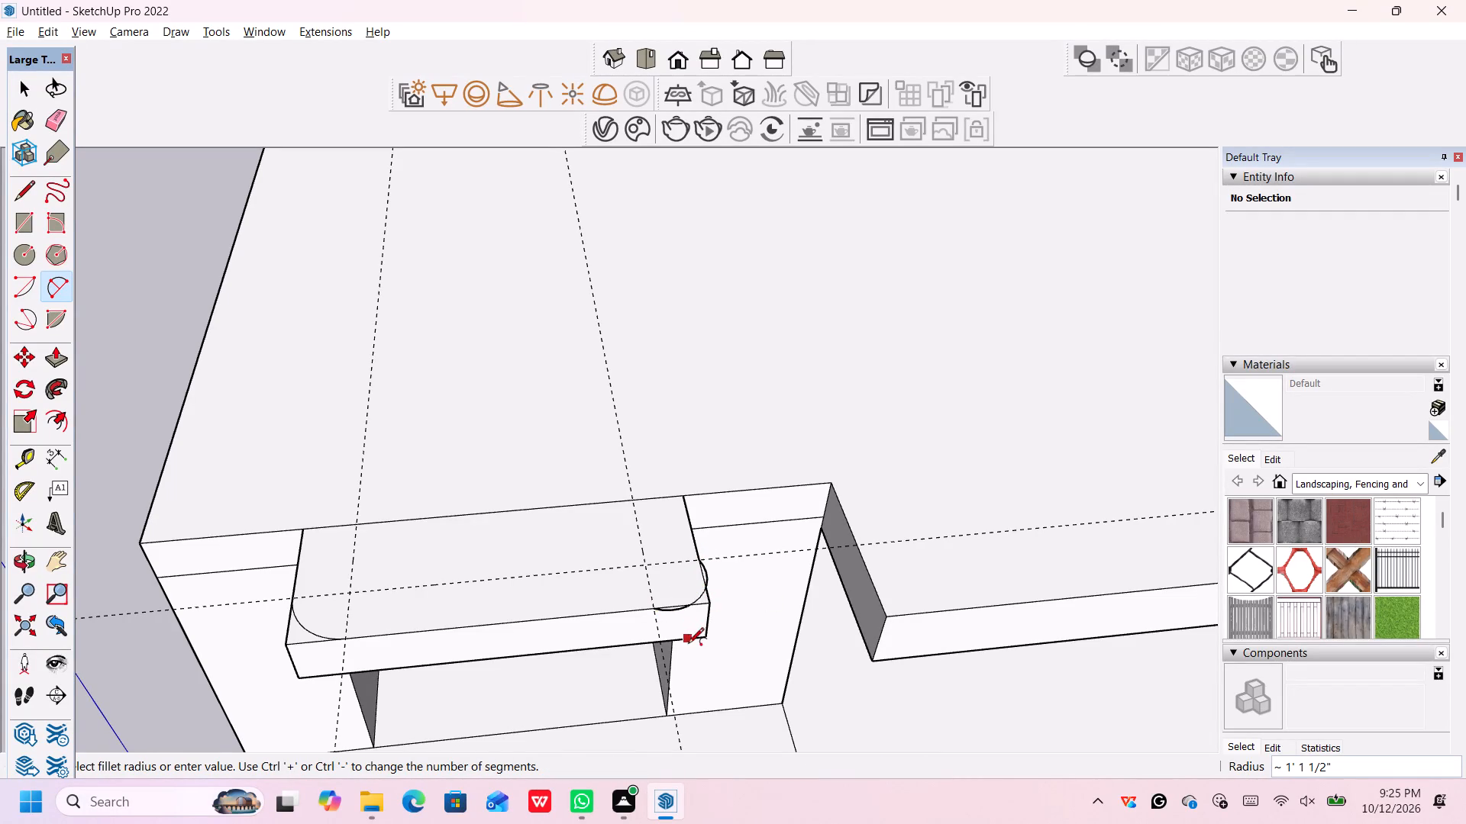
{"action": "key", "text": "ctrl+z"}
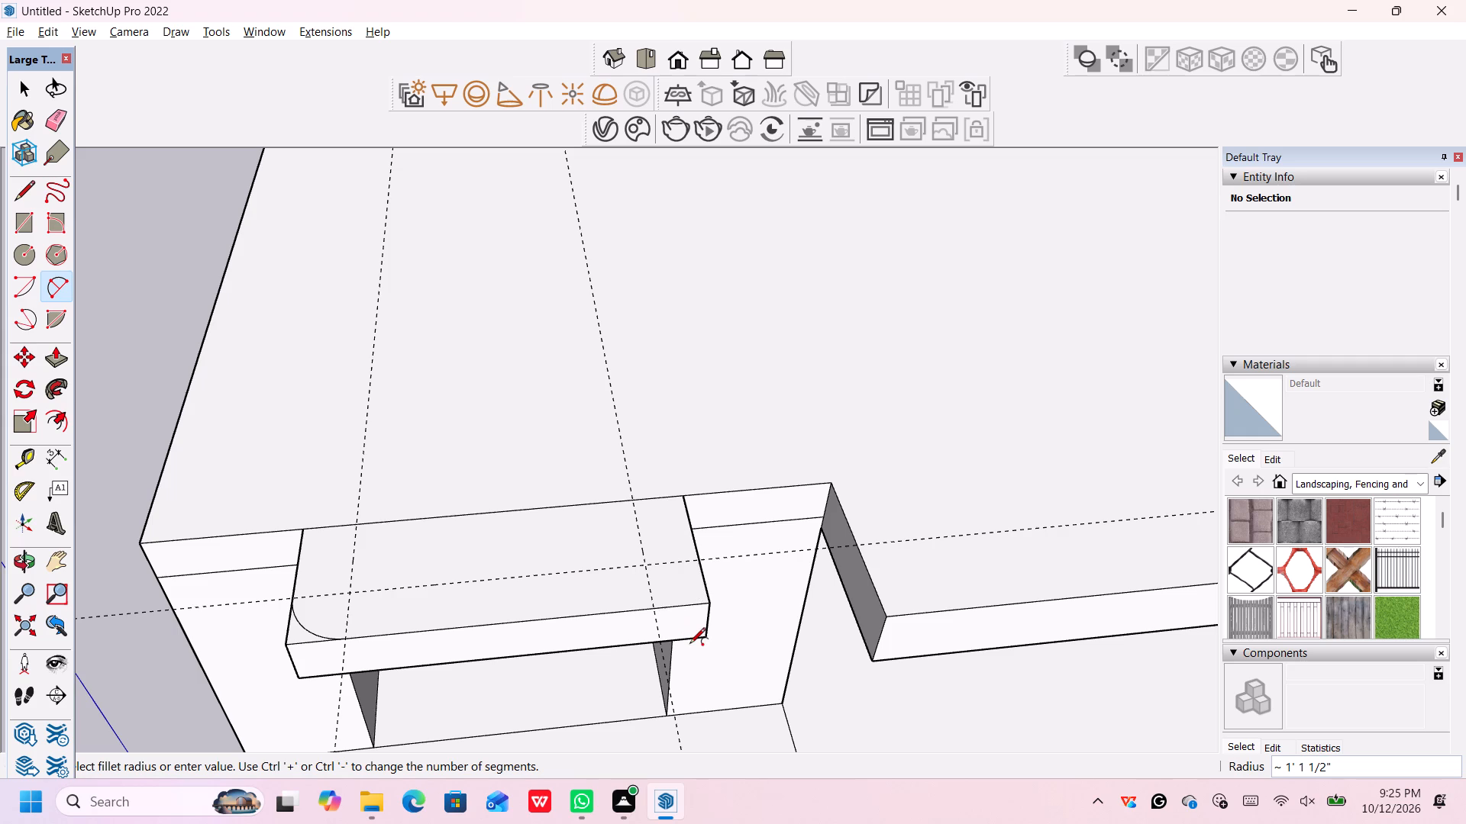
Draw a tangent arc of 1' 6" radius across the canopy's porch-side front corner, between the guide crossings on its edges.
{"action": "scroll", "coordinate": [686, 591], "scroll_direction": "up", "scroll_amount": 6}
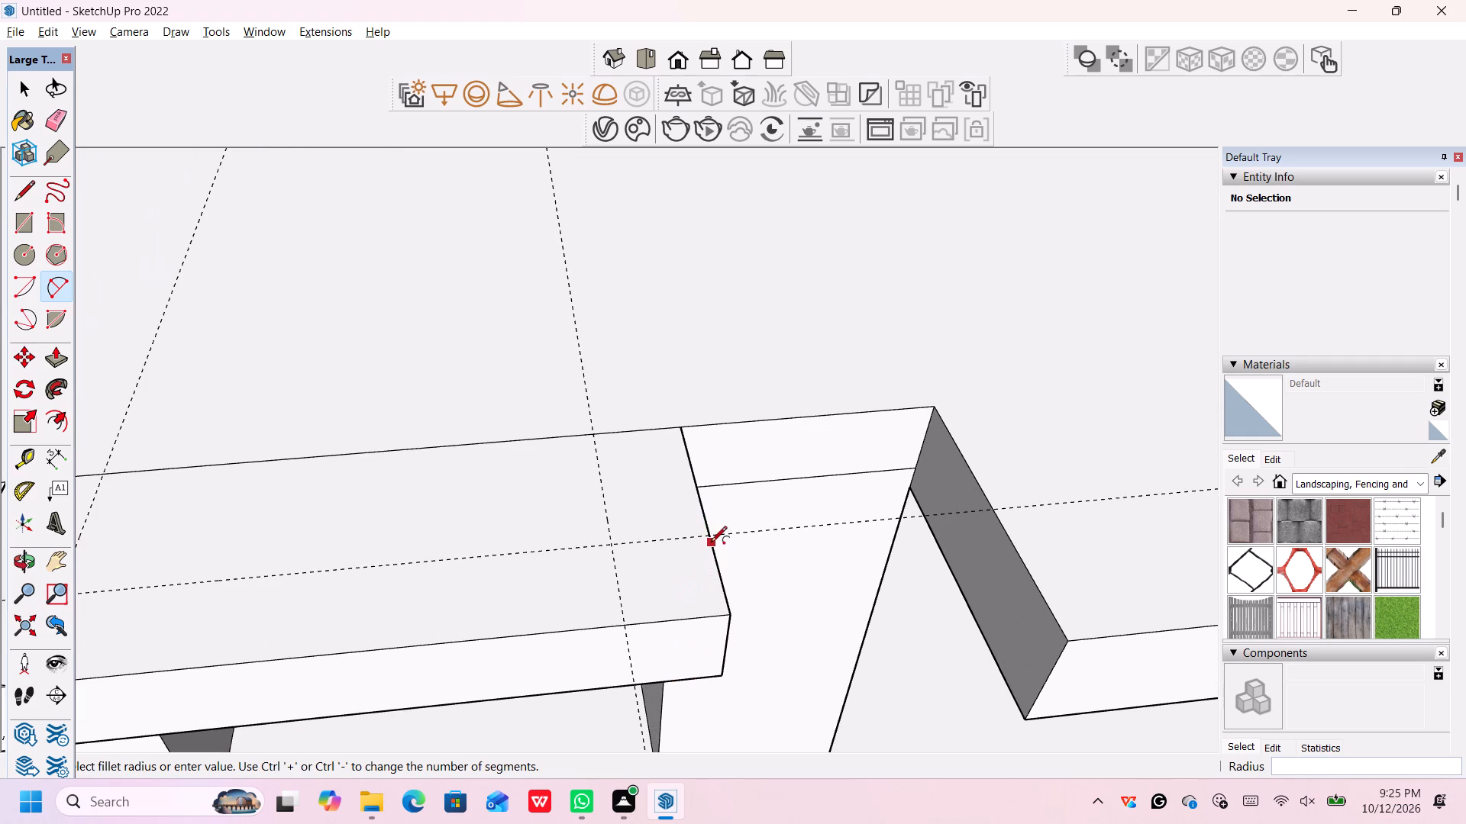
{"action": "left_click", "coordinate": [711, 539]}
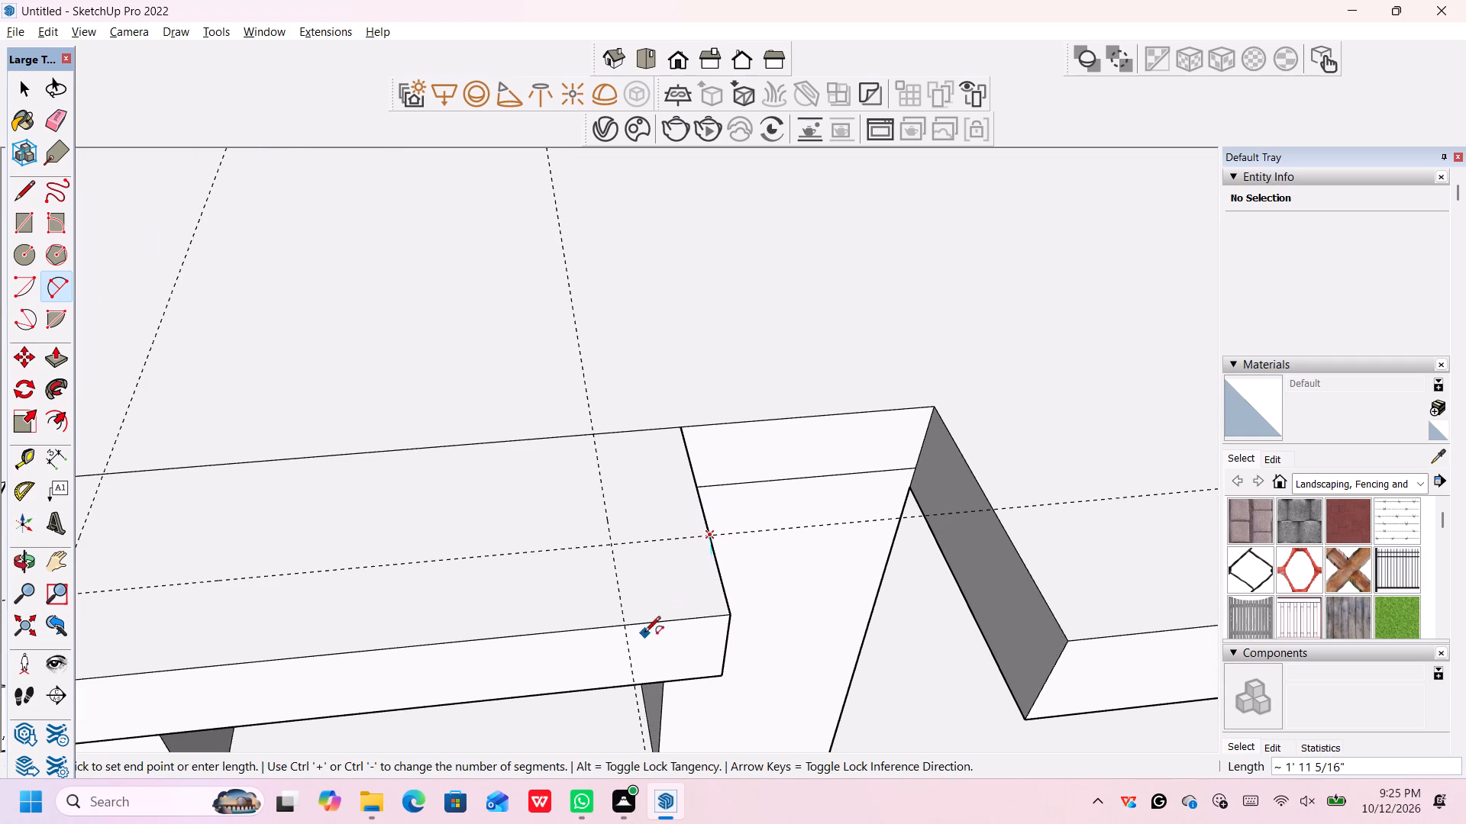
{"action": "left_click", "coordinate": [628, 628]}
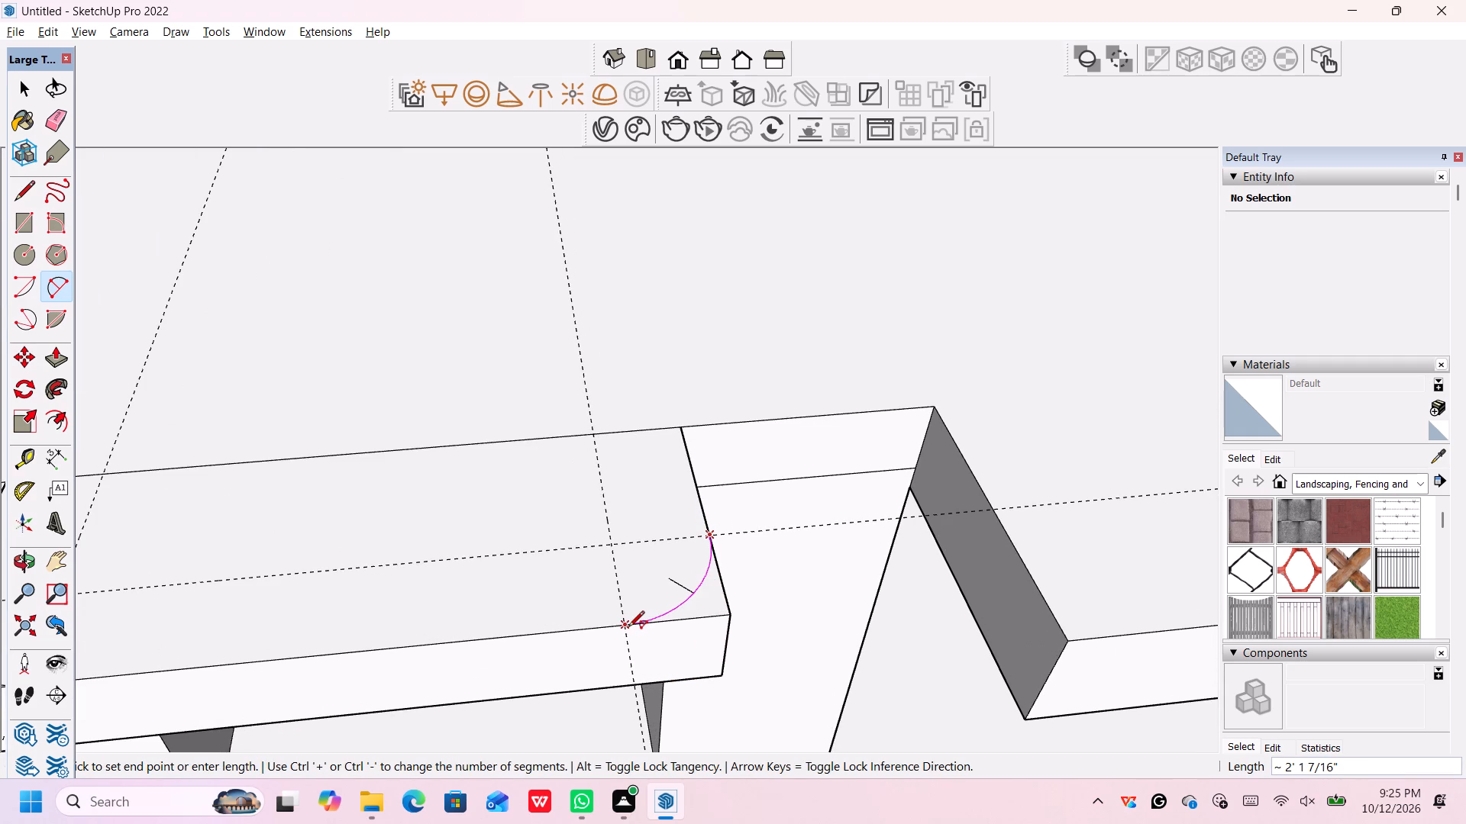
{"action": "left_click", "coordinate": [628, 626]}
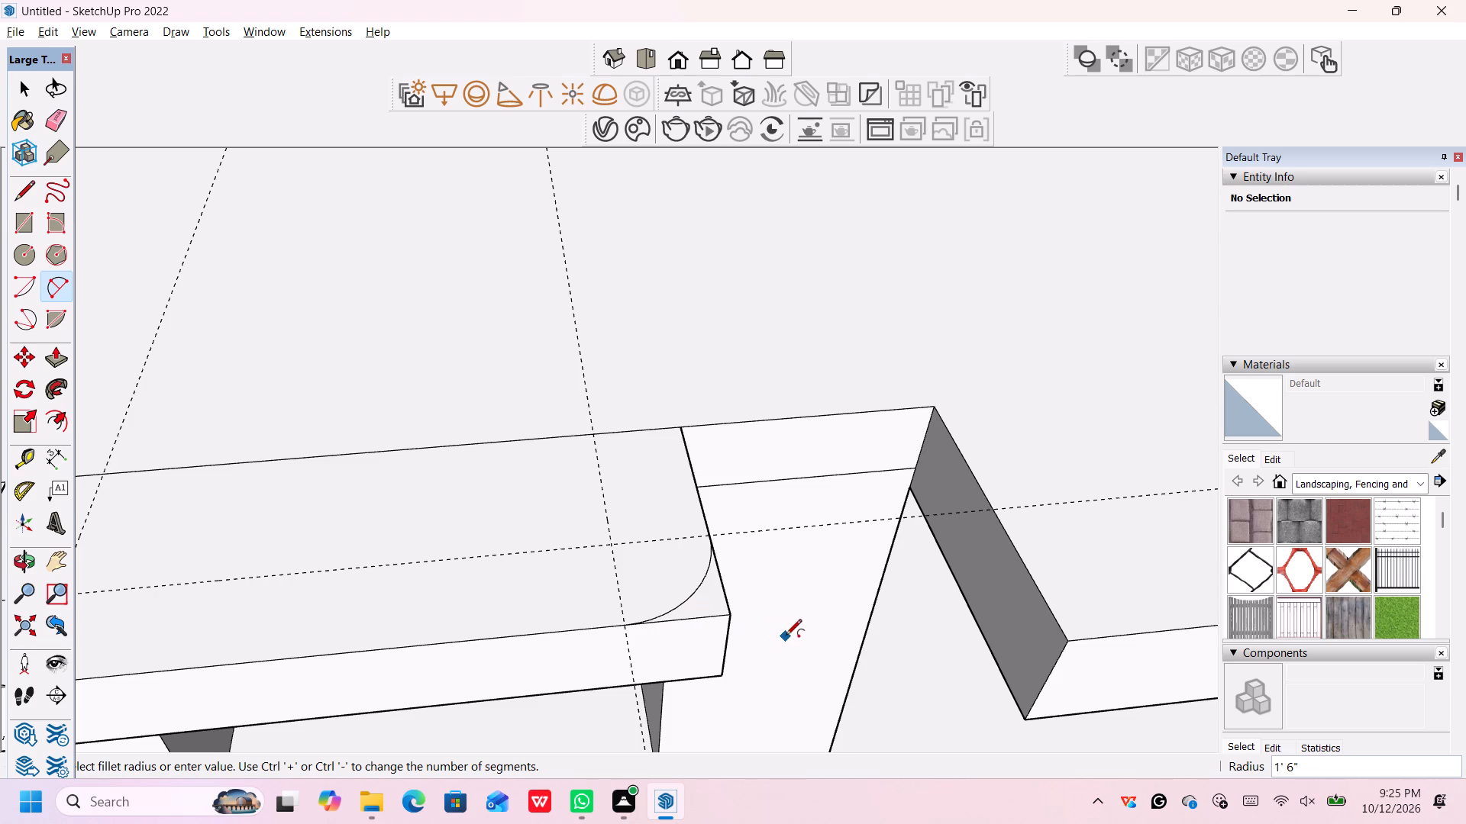
{"action": "key", "text": "space"}
Push/Pull the two corner pieces outside the arcs down 1' 6" through the canopy, leaving rounded front corners.
{"action": "scroll", "coordinate": [790, 622], "scroll_direction": "down", "scroll_amount": 12}
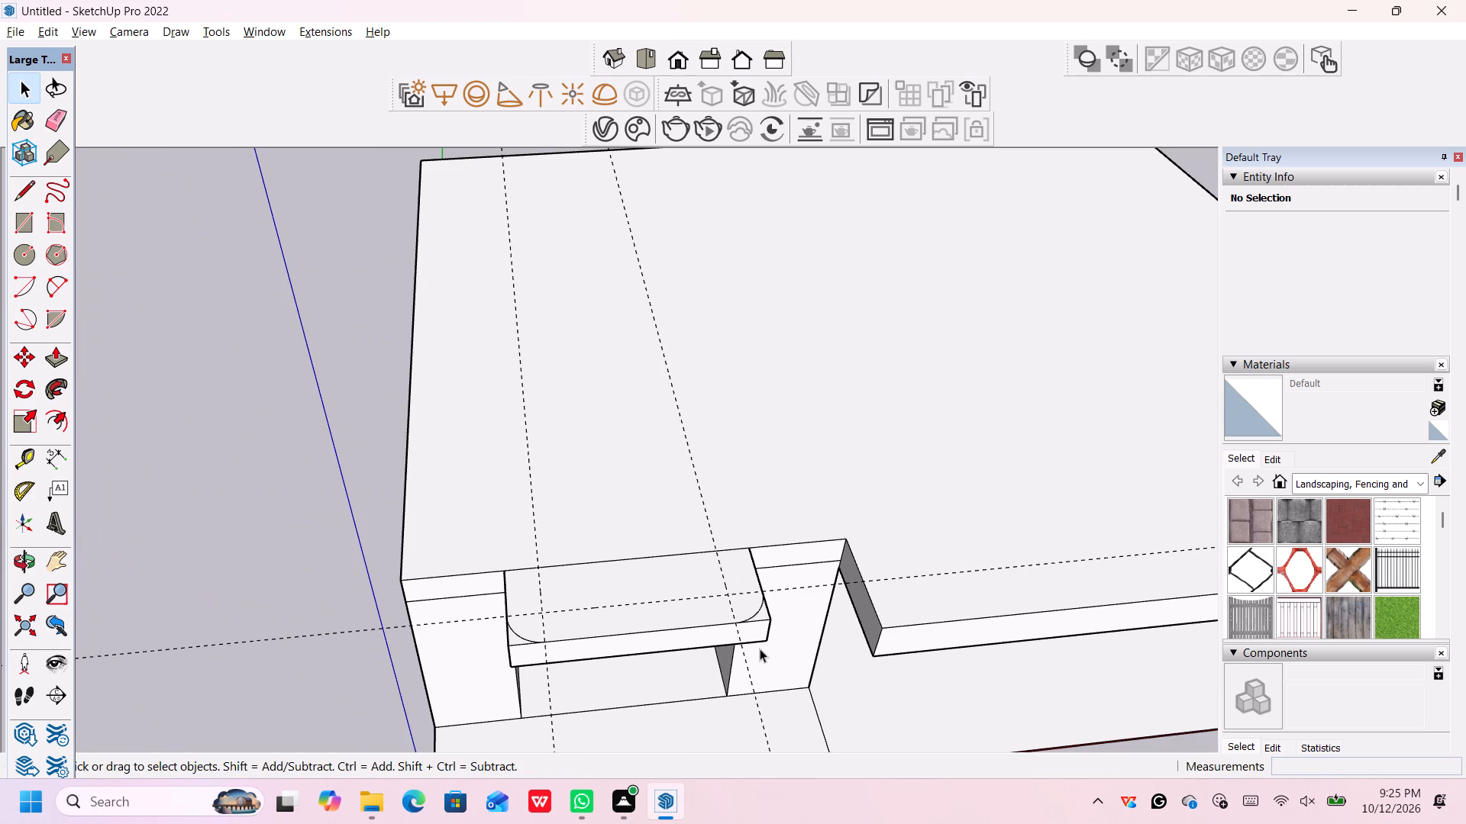
{"action": "scroll", "coordinate": [465, 681], "scroll_direction": "down", "scroll_amount": 1}
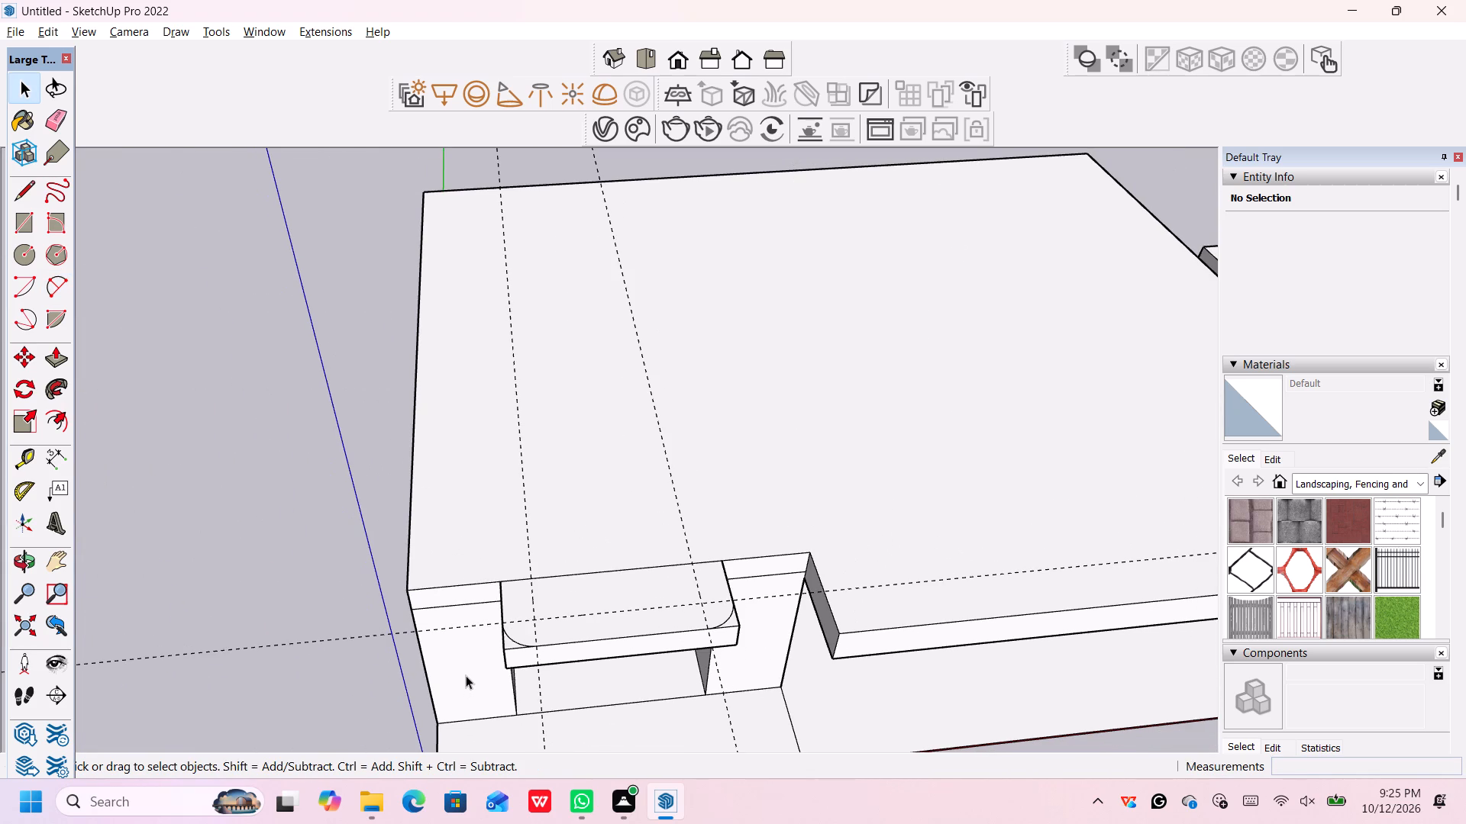
{"action": "key", "text": "p"}
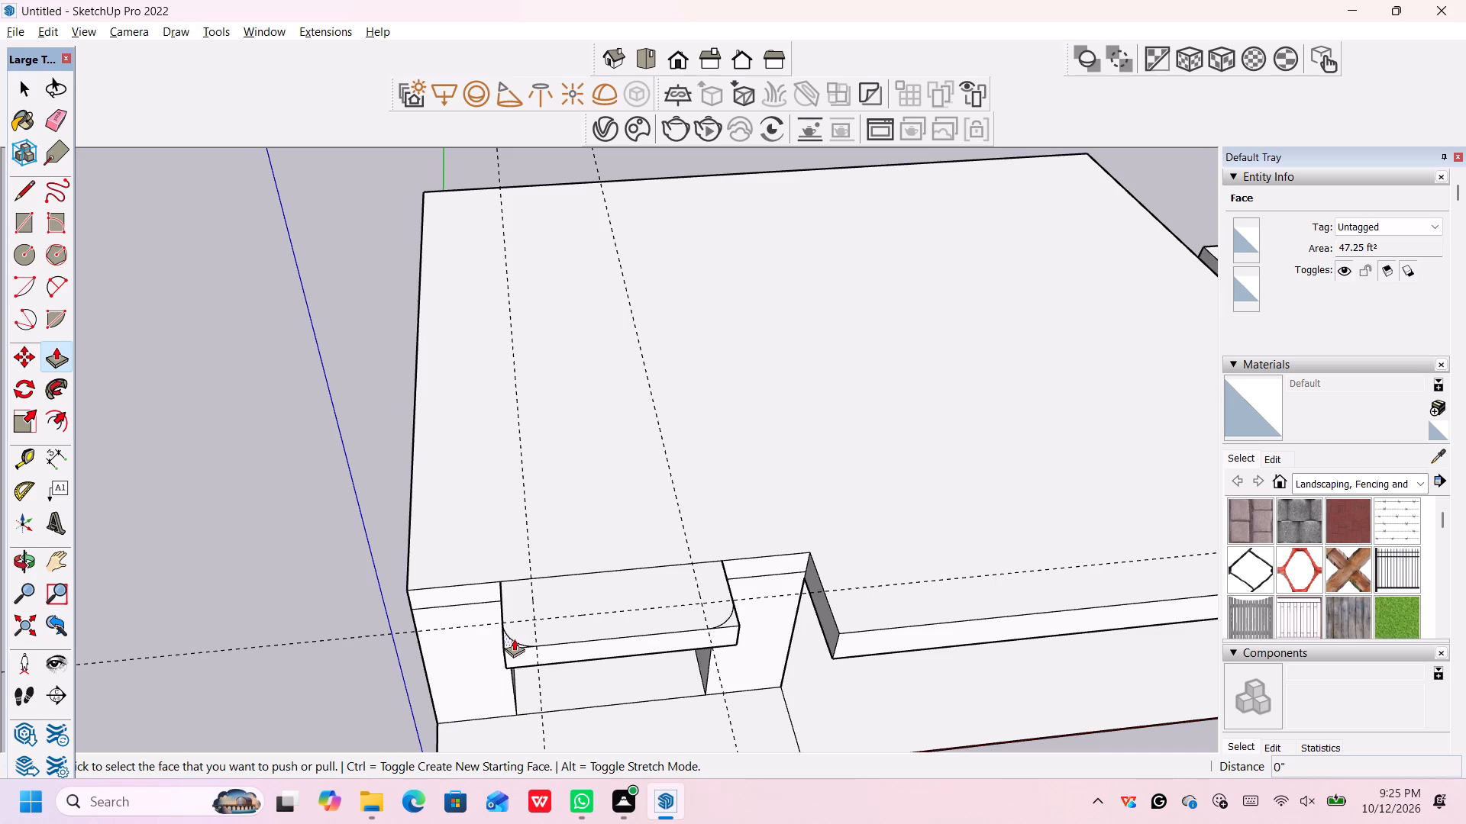
{"action": "scroll", "coordinate": [509, 647], "scroll_direction": "up", "scroll_amount": 6}
{"action": "left_click", "coordinate": [509, 642]}
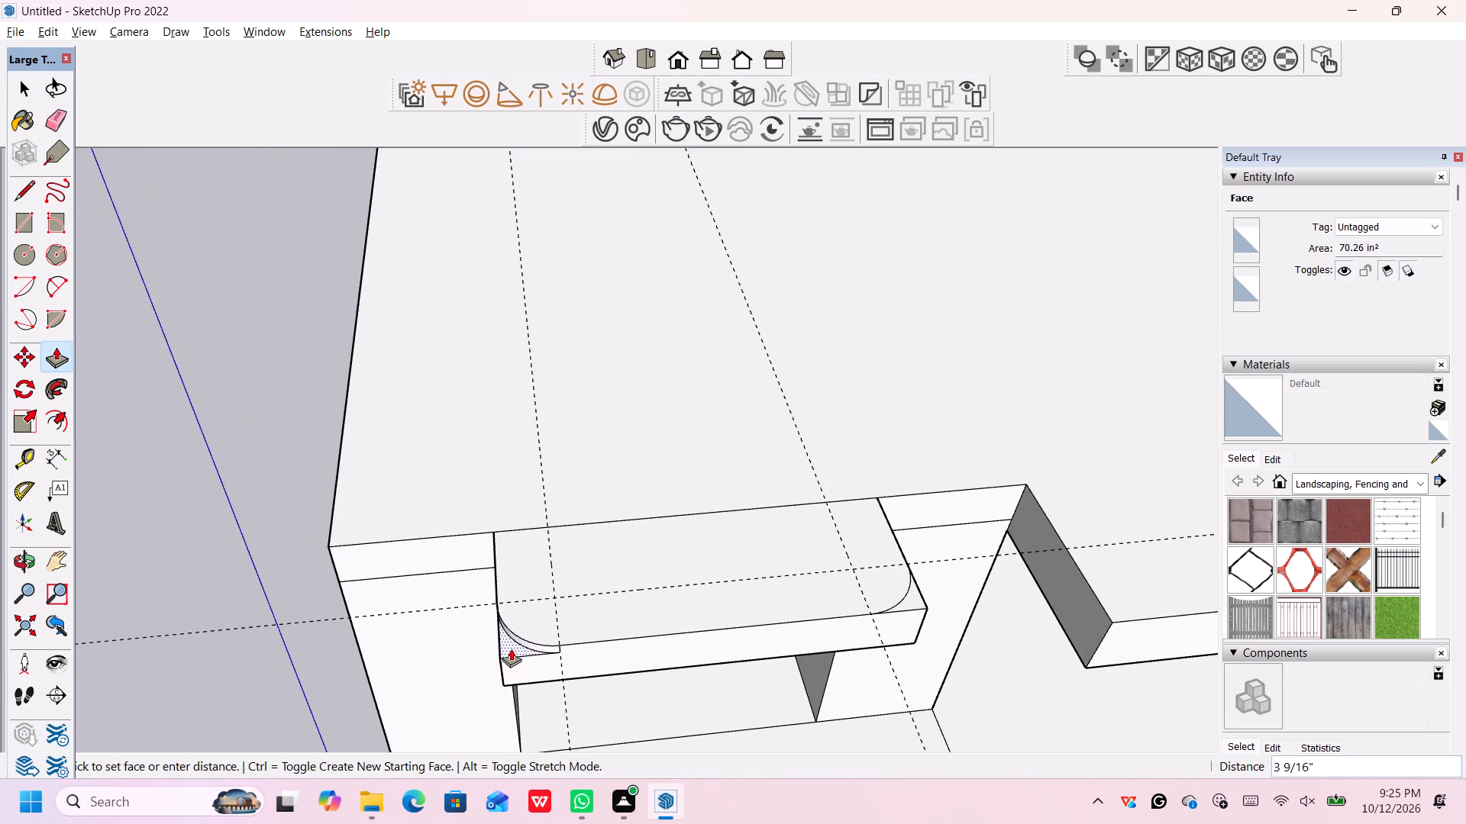
{"action": "left_click", "coordinate": [517, 681]}
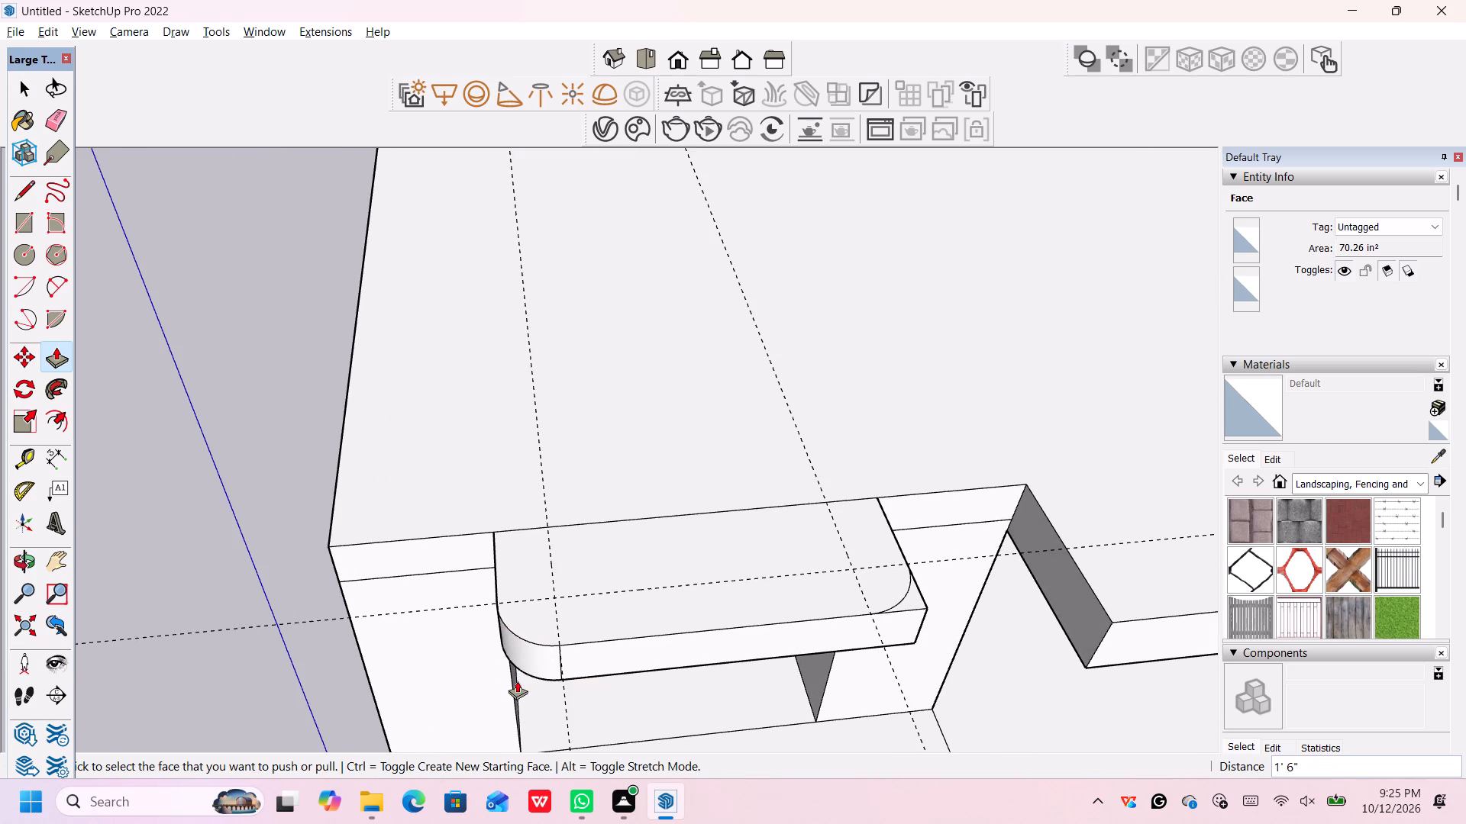
{"action": "left_click", "coordinate": [915, 597]}
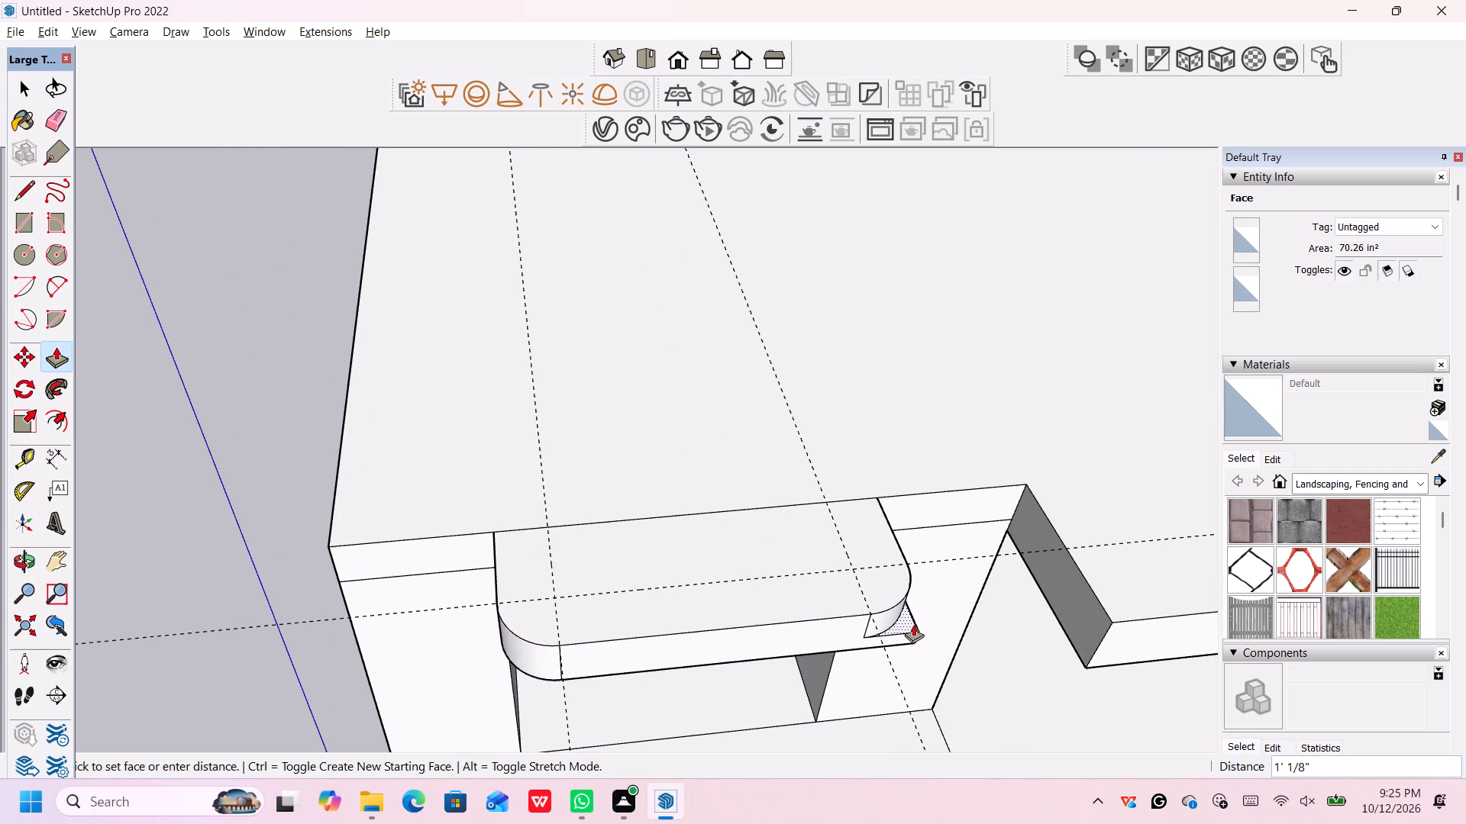
{"action": "left_click", "coordinate": [901, 646]}
{"action": "scroll", "coordinate": [890, 667], "scroll_direction": "down", "scroll_amount": 8}
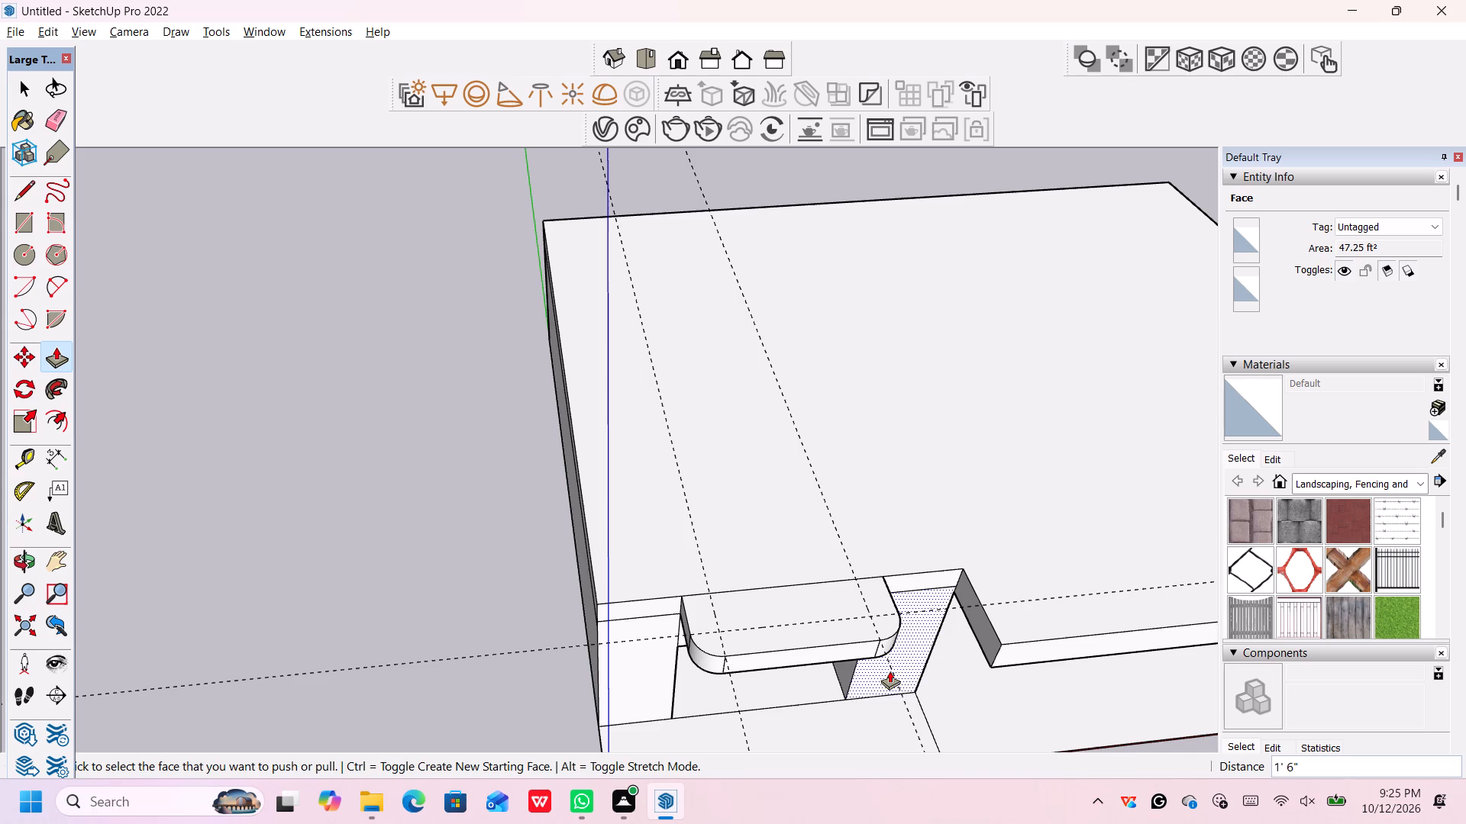
{"action": "scroll", "coordinate": [928, 687], "scroll_direction": "down", "scroll_amount": 2}
{"action": "middle_click_drag", "start_coordinate": [934, 690], "coordinate": [873, 468]}
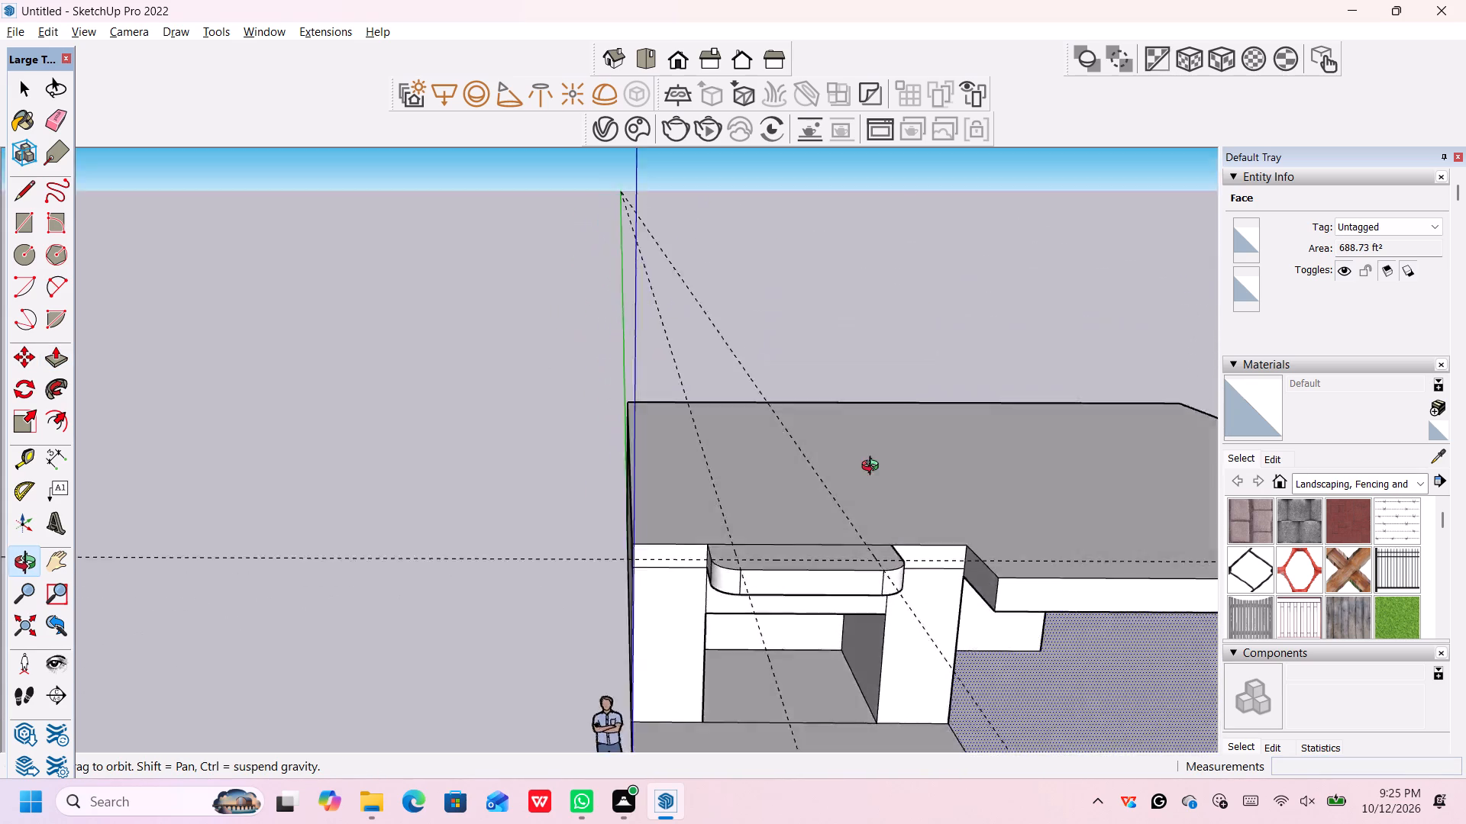
Delete the three remaining construction guides that cross the roof and canopy.
{"action": "middle_click_drag", "start_coordinate": [873, 468], "coordinate": [781, 443]}
{"action": "middle_click_drag", "start_coordinate": [795, 488], "coordinate": [880, 433]}
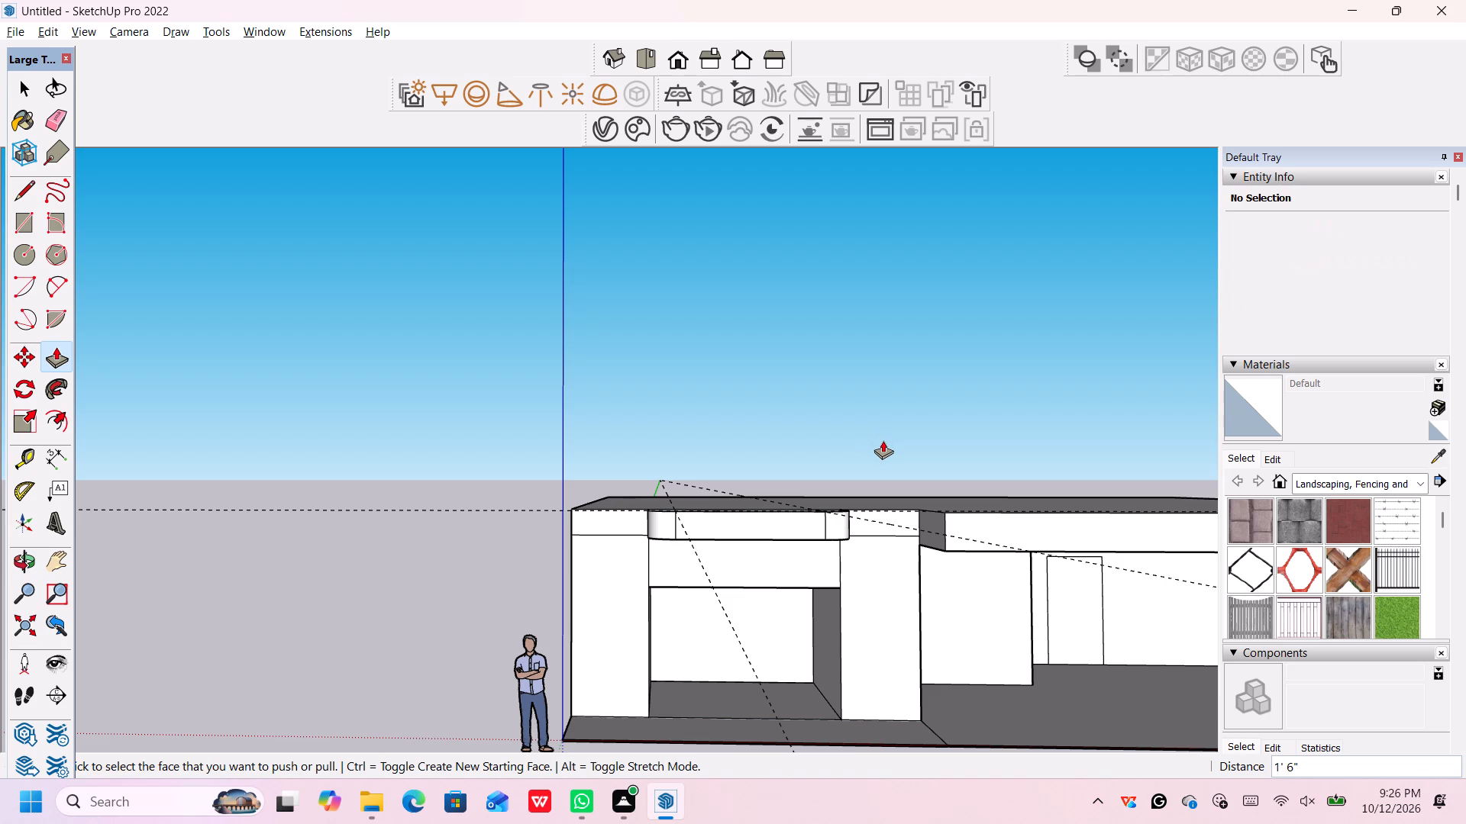
{"action": "middle_click_drag", "start_coordinate": [883, 440], "coordinate": [609, 371], "text": "shift"}
{"action": "middle_click_drag", "start_coordinate": [660, 538], "coordinate": [690, 631]}
{"action": "scroll", "coordinate": [664, 546], "scroll_direction": "up", "scroll_amount": 1}
{"action": "scroll", "coordinate": [690, 631], "scroll_direction": "down", "scroll_amount": 2}
{"action": "scroll", "coordinate": [689, 624], "scroll_direction": "up", "scroll_amount": 1}
{"action": "scroll", "coordinate": [689, 622], "scroll_direction": "down", "scroll_amount": 9}
{"action": "key", "text": "space"}
{"action": "left_click_drag", "start_coordinate": [356, 503], "coordinate": [325, 540]}
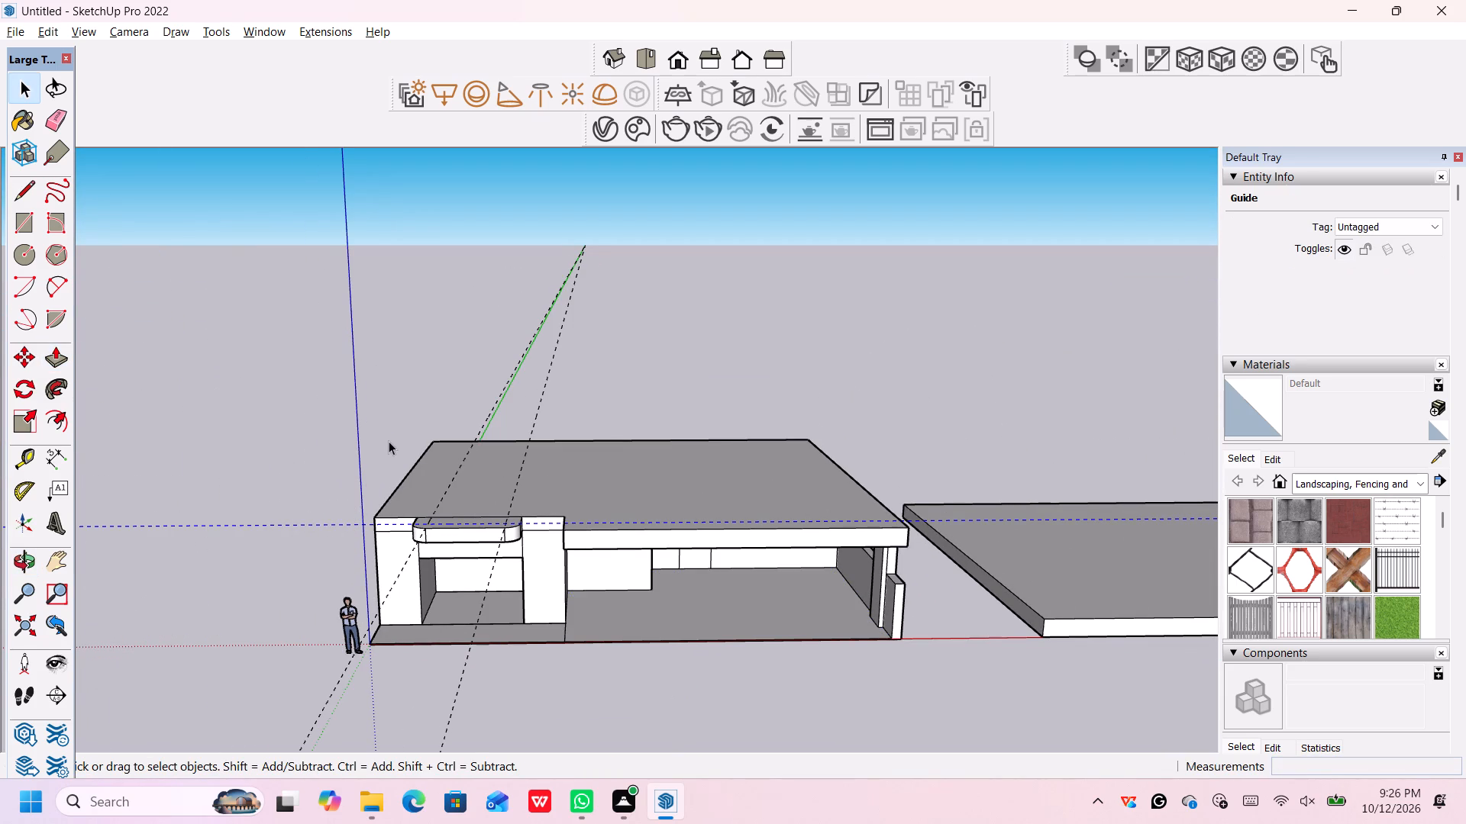
{"action": "left_click_drag", "start_coordinate": [619, 393], "coordinate": [435, 389], "text": "ctrl"}
{"action": "left_click_drag", "start_coordinate": [635, 359], "coordinate": [400, 422]}
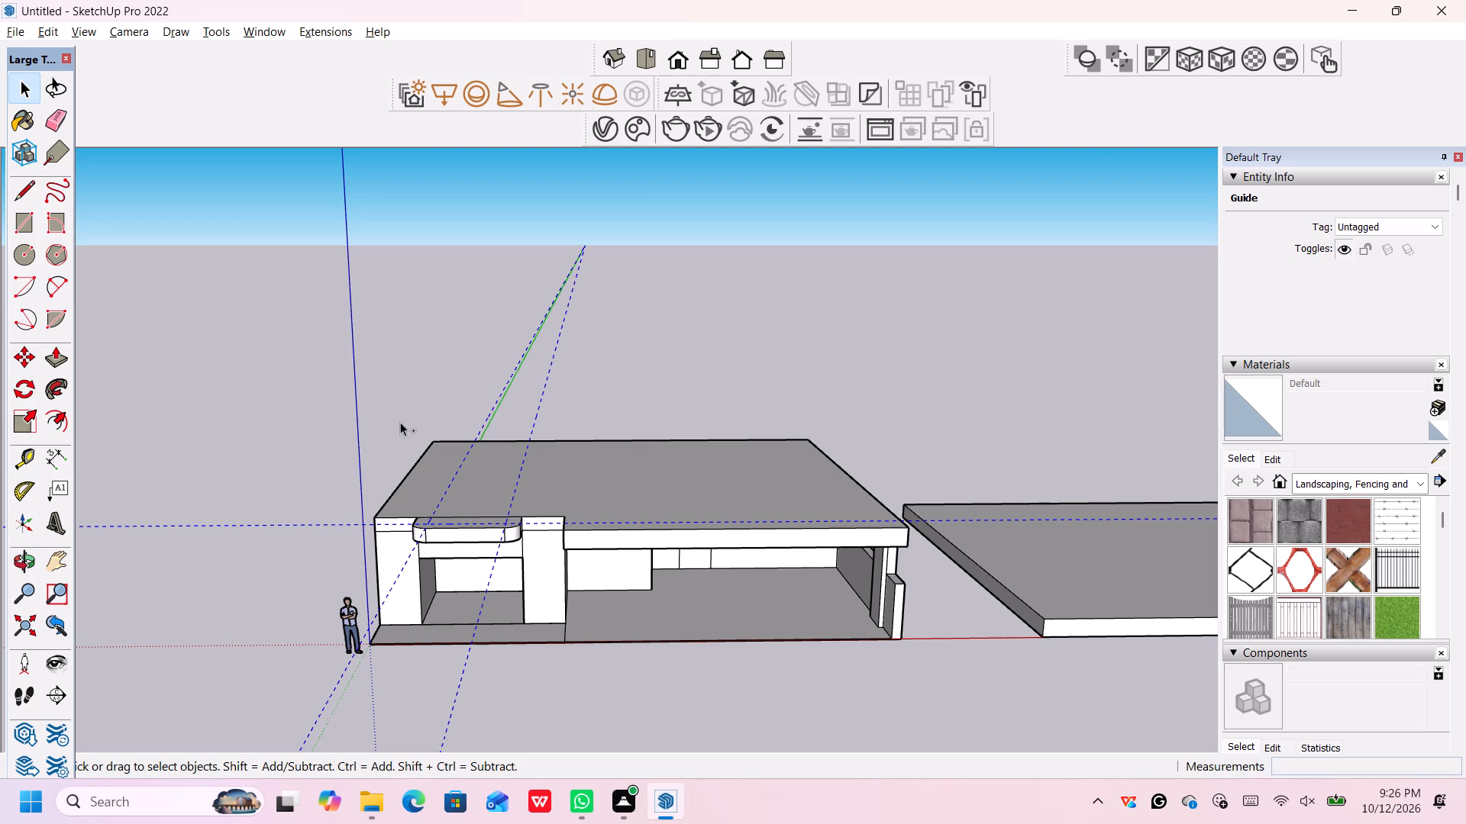
{"action": "key", "text": "Delete"}
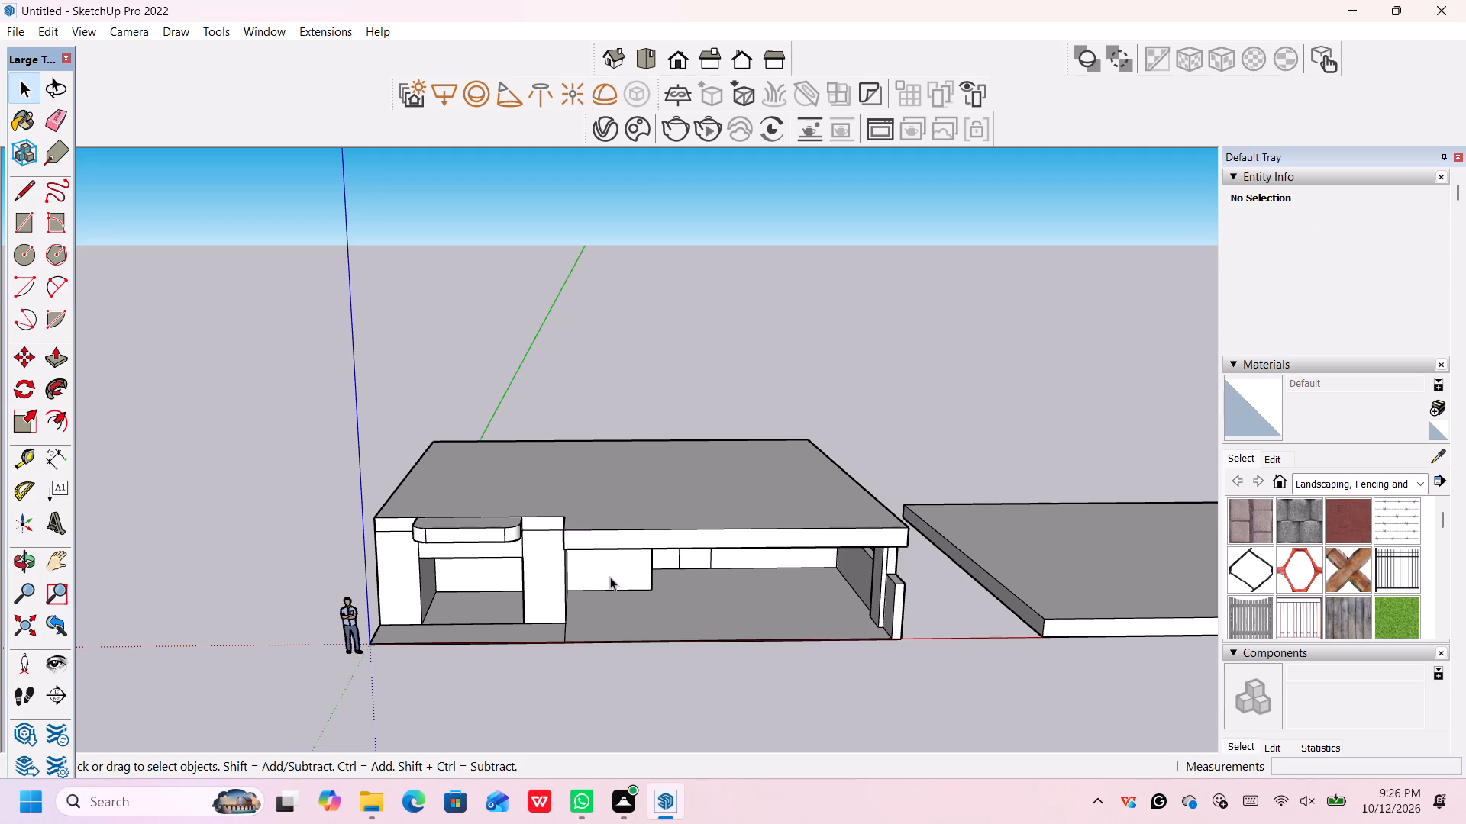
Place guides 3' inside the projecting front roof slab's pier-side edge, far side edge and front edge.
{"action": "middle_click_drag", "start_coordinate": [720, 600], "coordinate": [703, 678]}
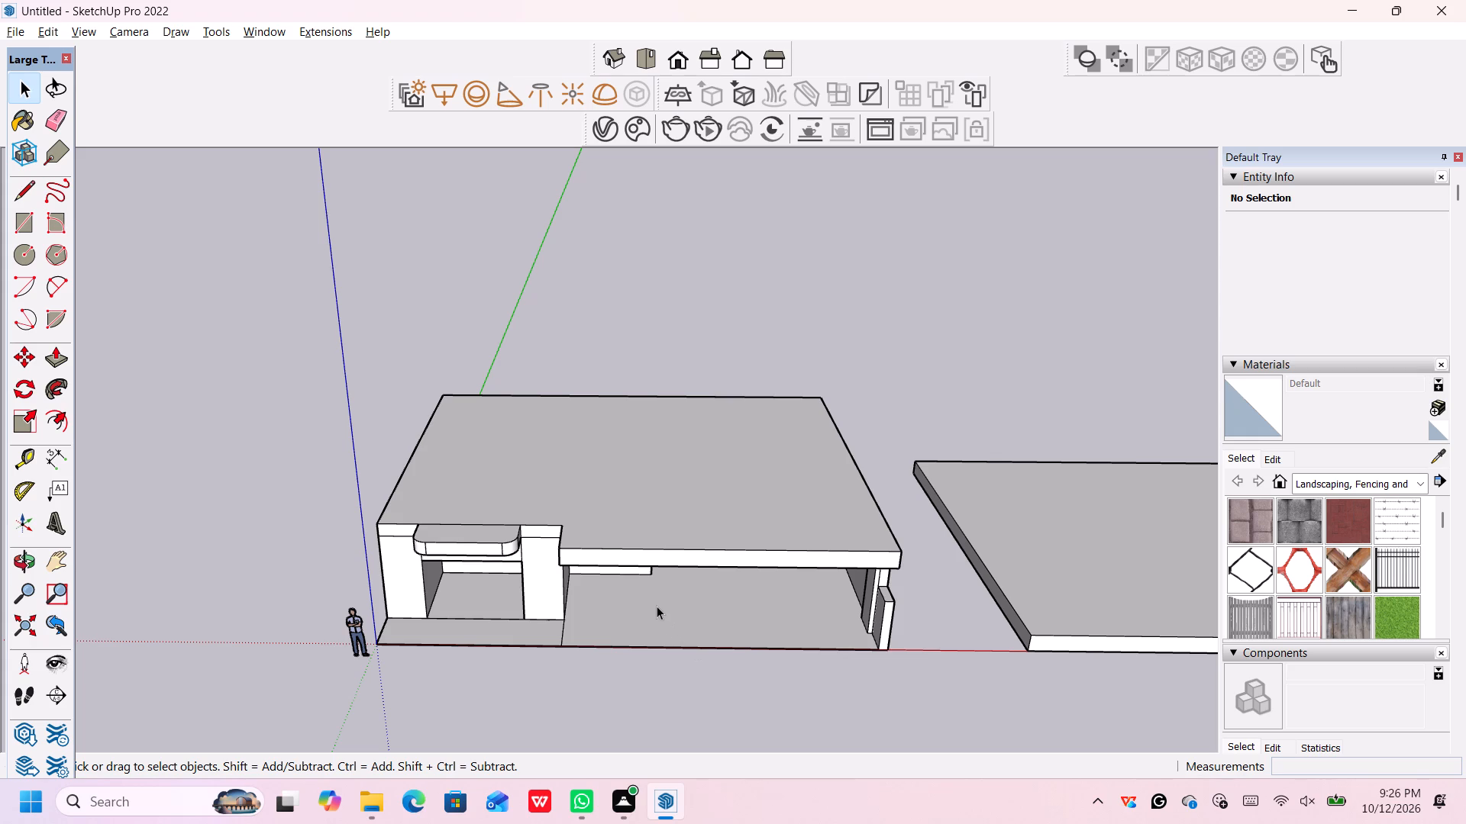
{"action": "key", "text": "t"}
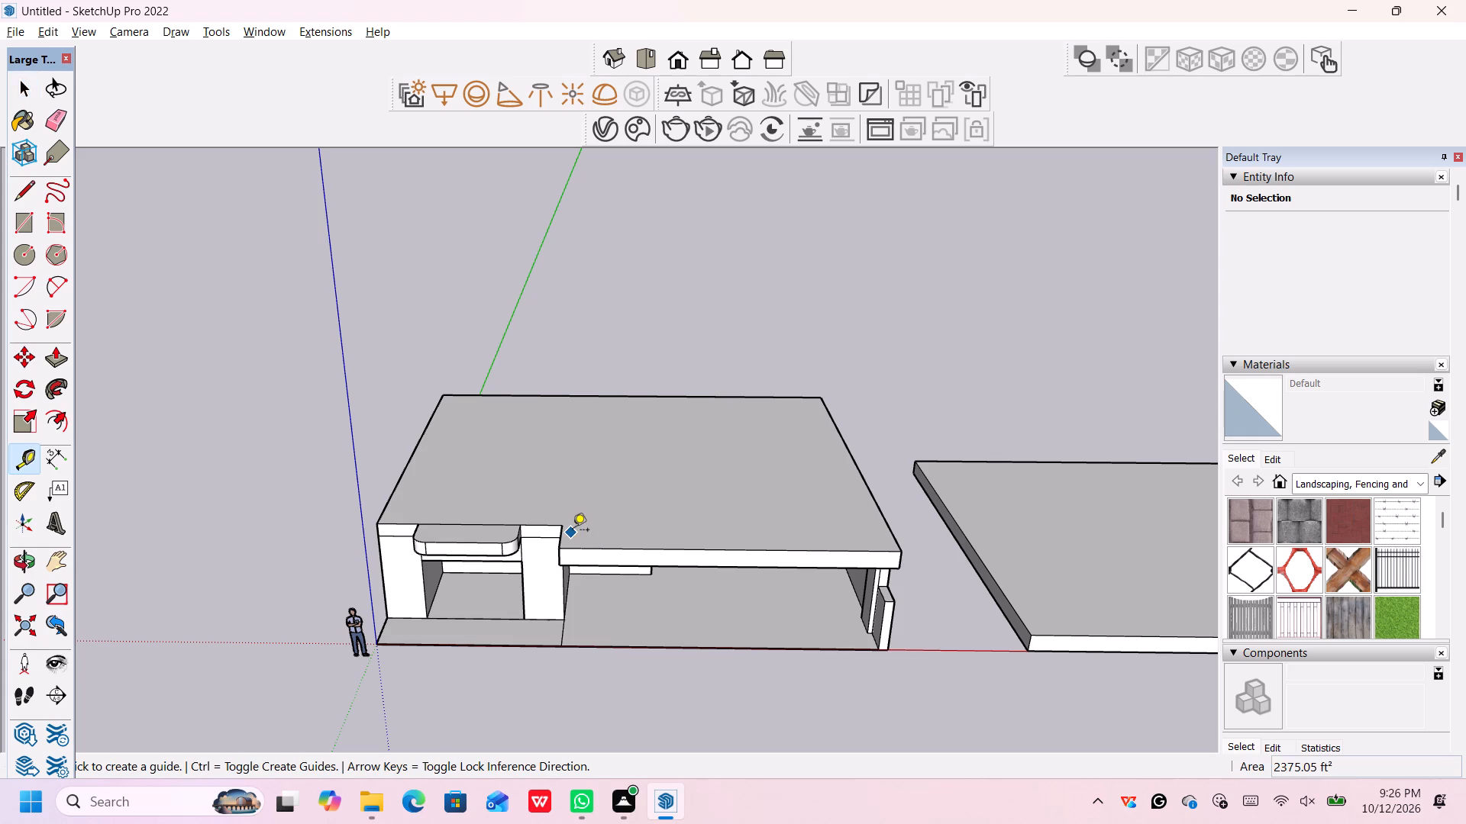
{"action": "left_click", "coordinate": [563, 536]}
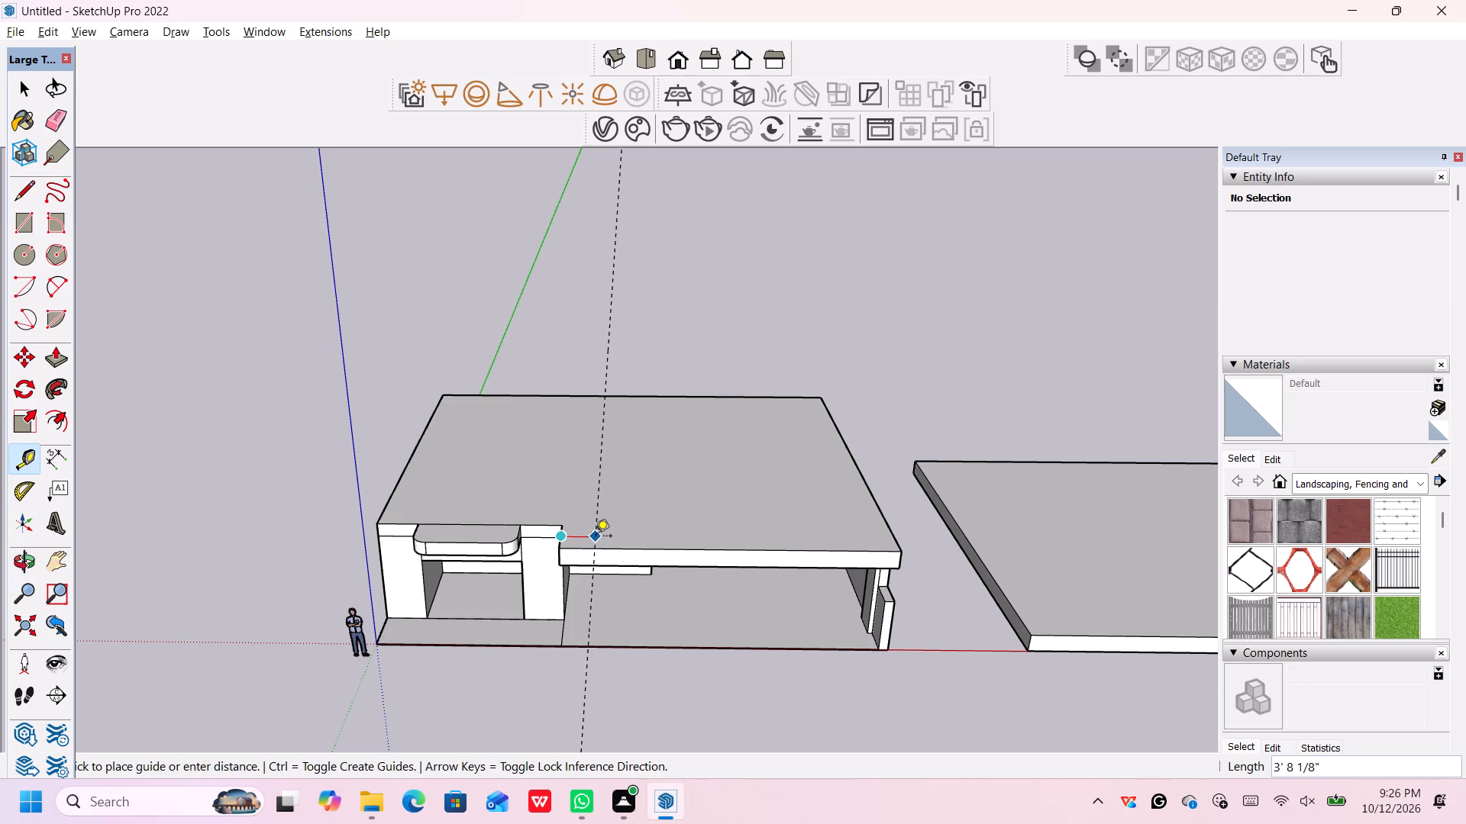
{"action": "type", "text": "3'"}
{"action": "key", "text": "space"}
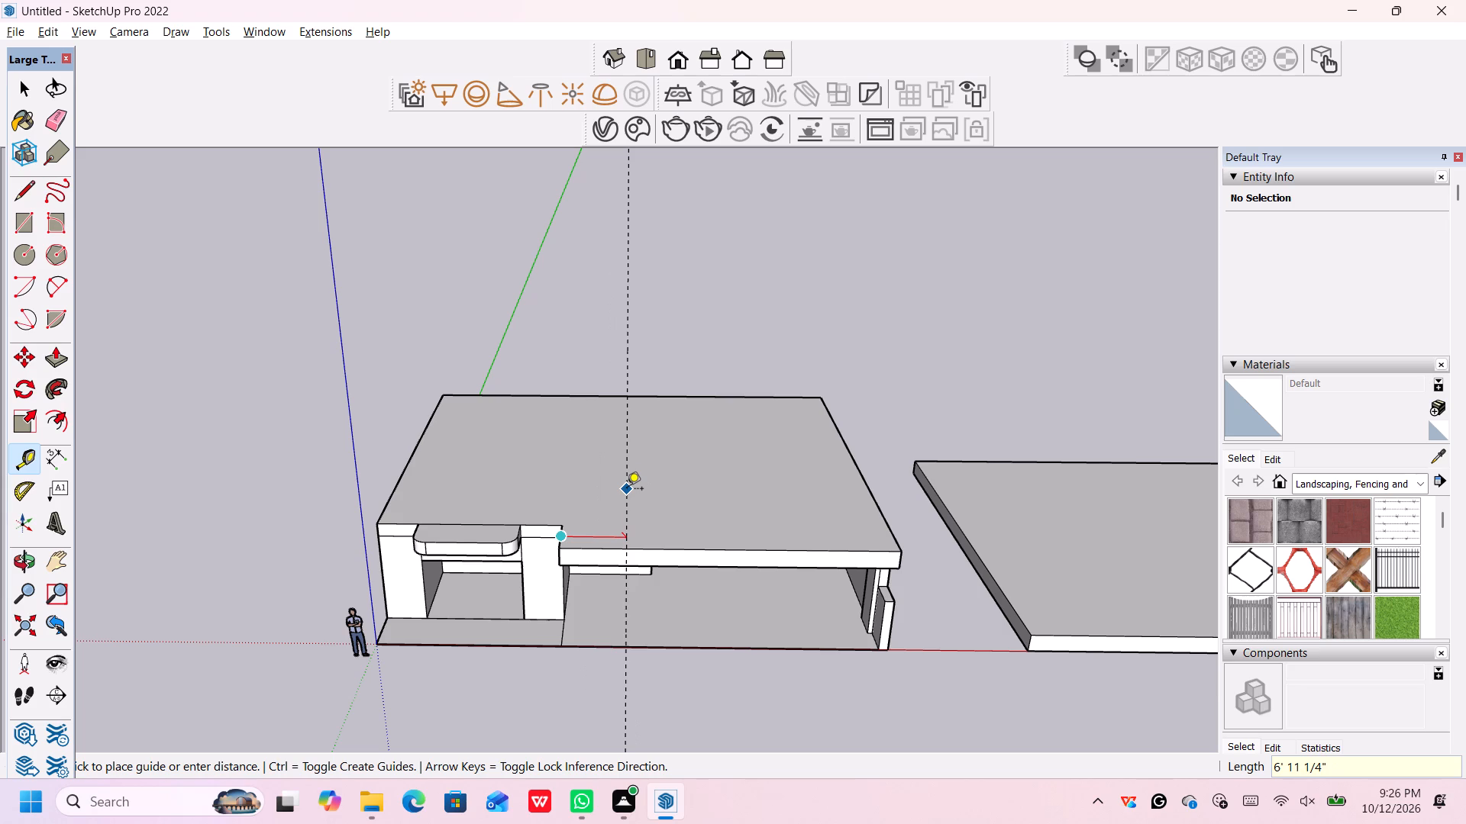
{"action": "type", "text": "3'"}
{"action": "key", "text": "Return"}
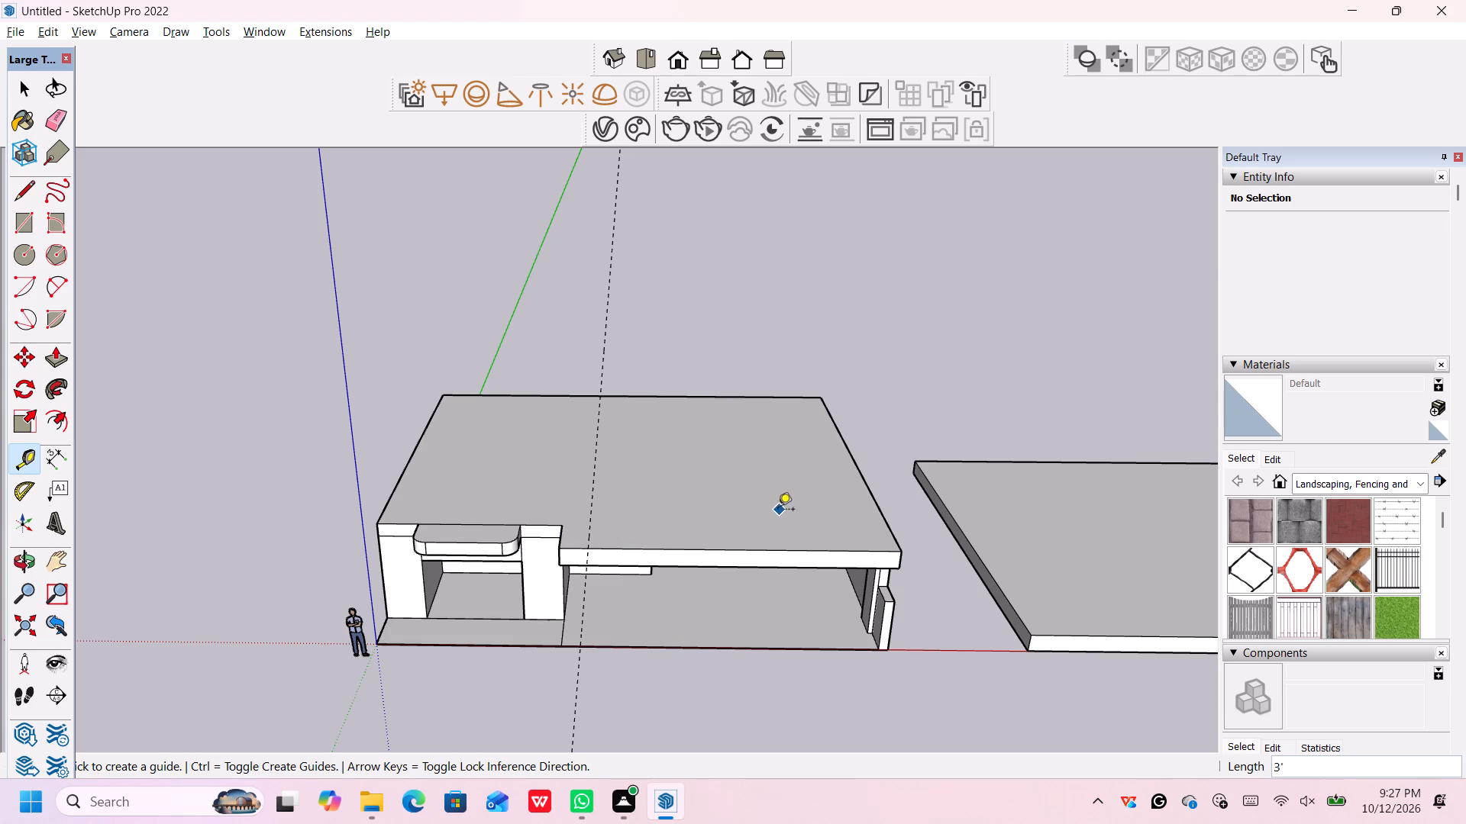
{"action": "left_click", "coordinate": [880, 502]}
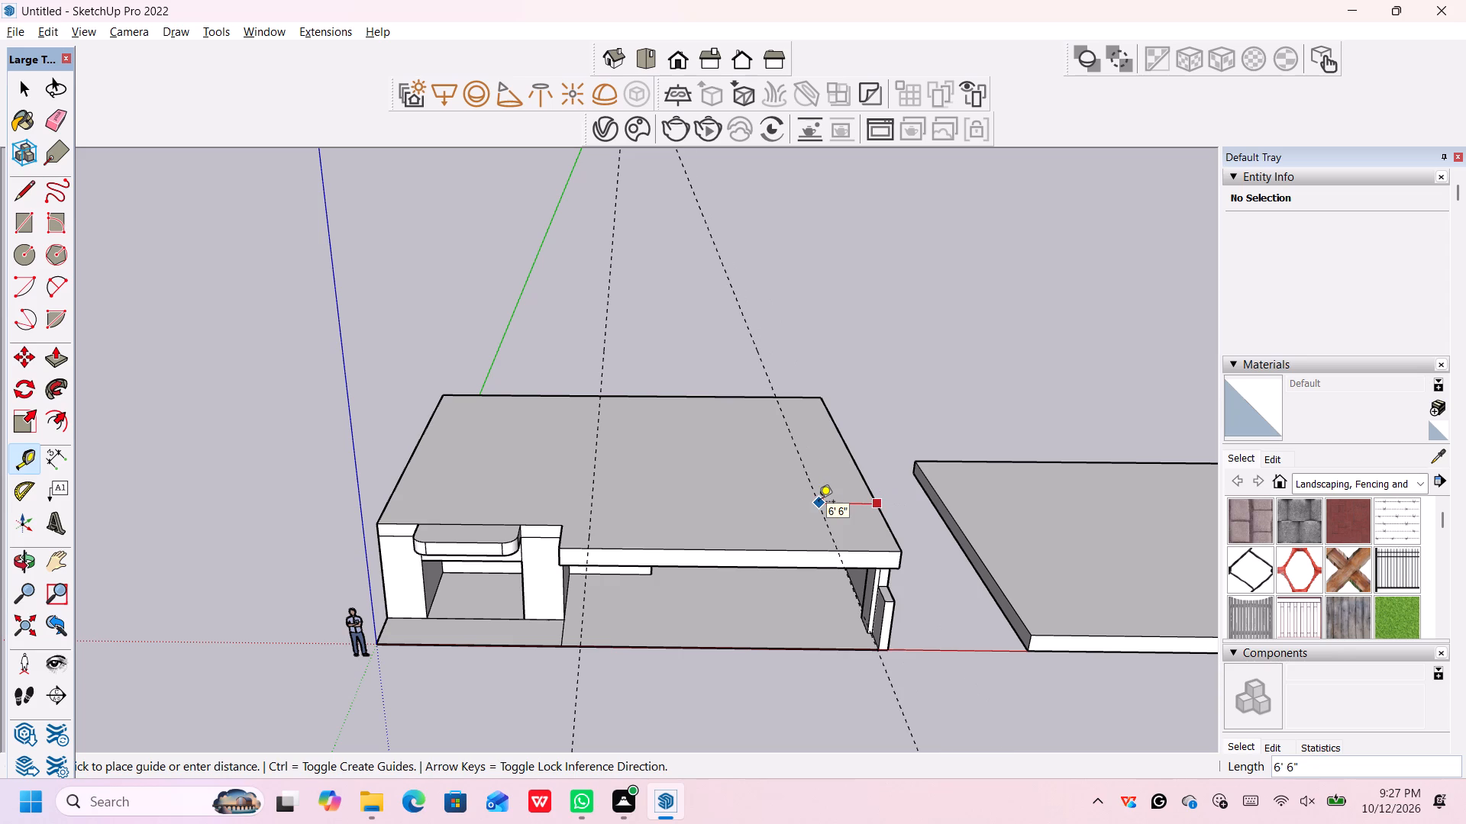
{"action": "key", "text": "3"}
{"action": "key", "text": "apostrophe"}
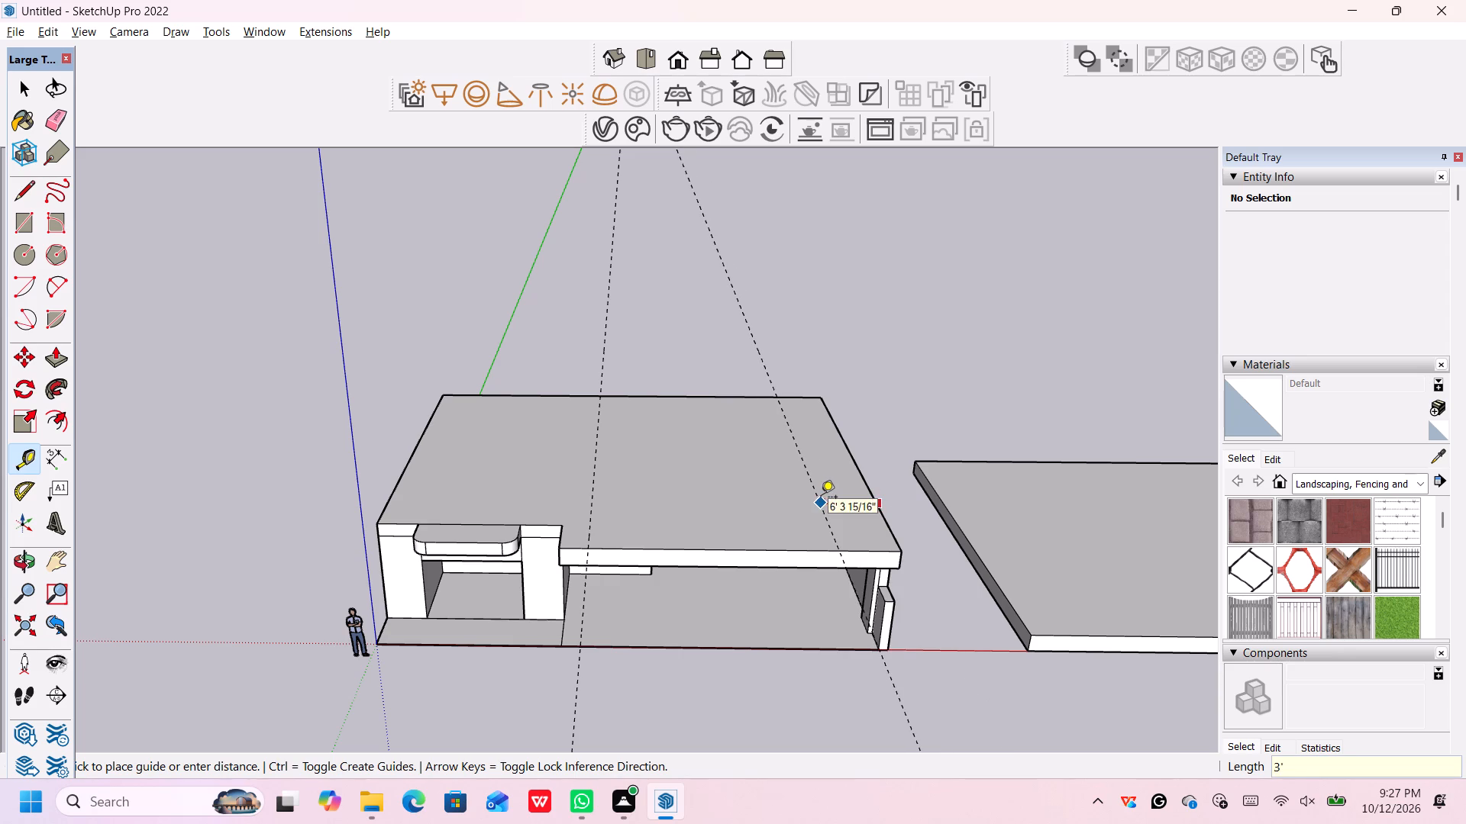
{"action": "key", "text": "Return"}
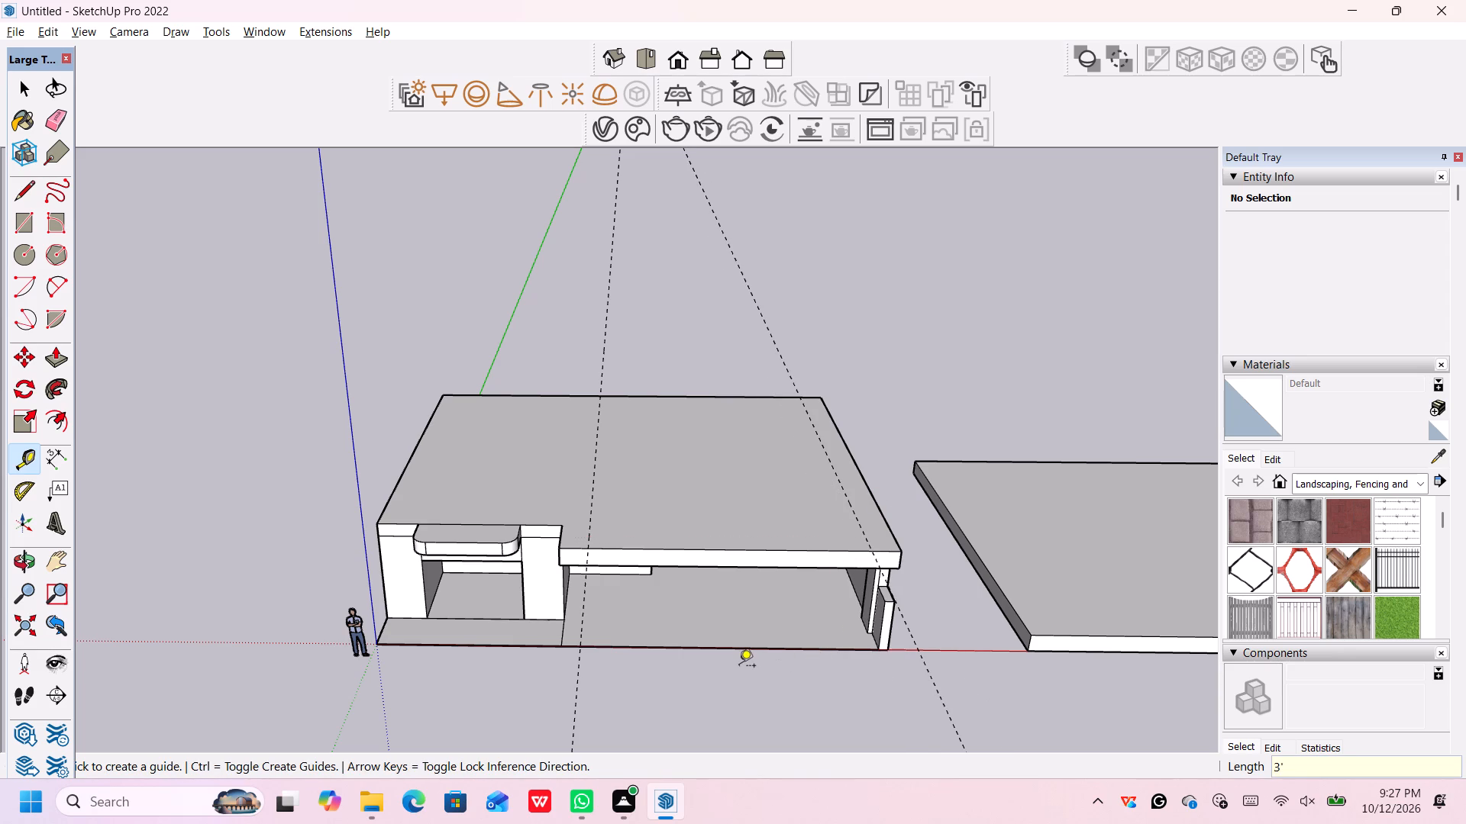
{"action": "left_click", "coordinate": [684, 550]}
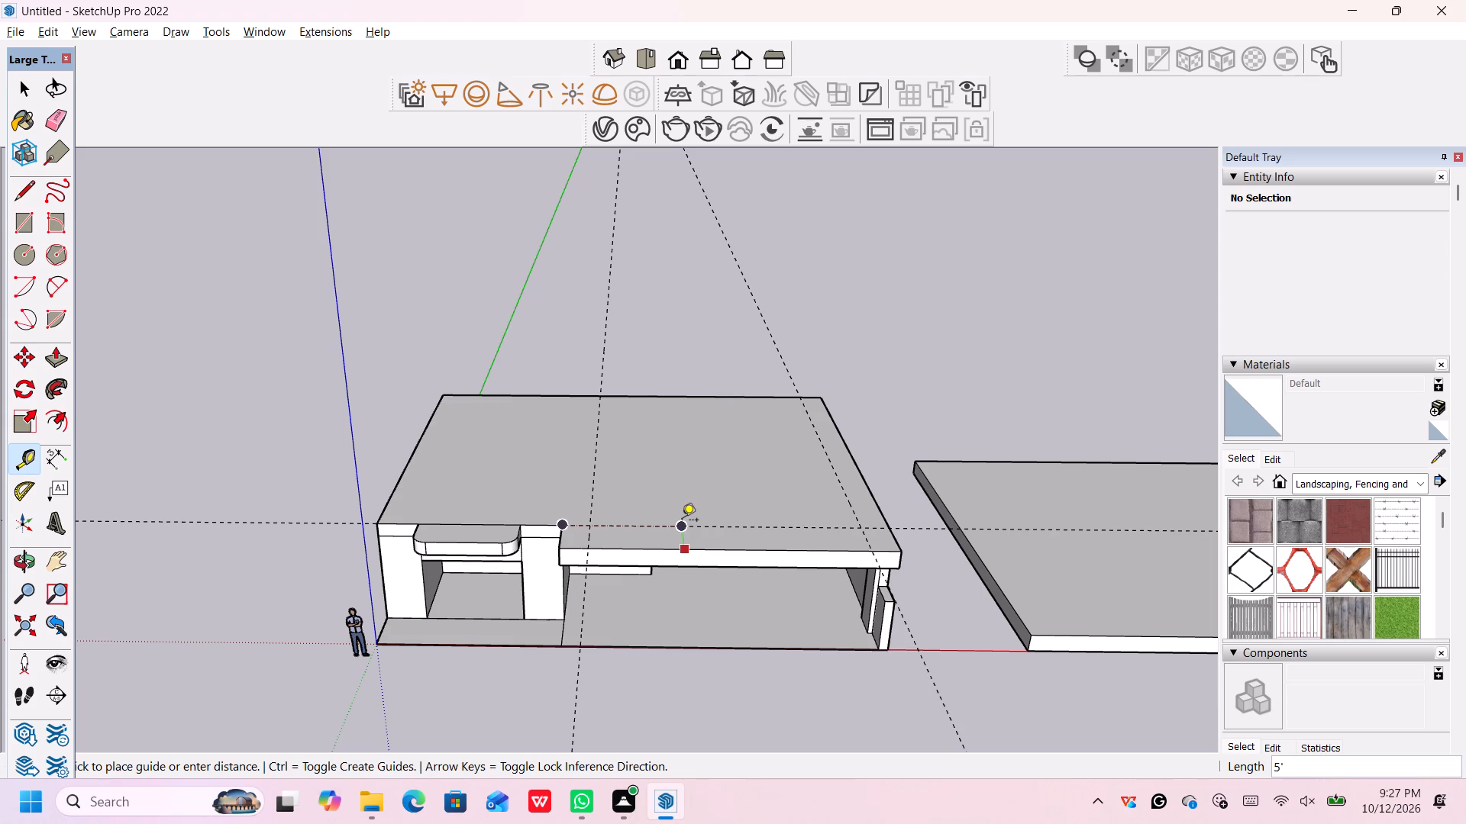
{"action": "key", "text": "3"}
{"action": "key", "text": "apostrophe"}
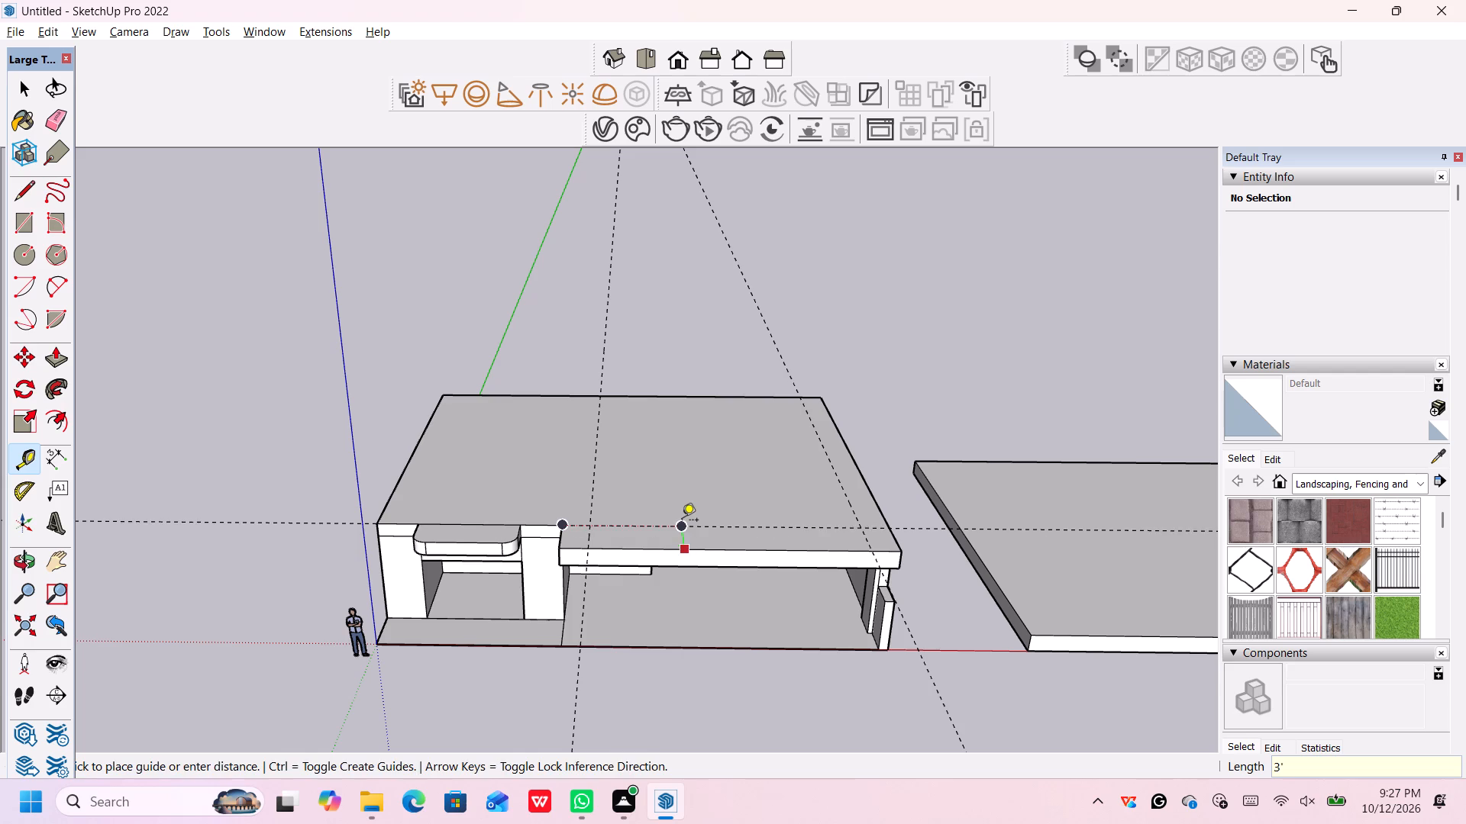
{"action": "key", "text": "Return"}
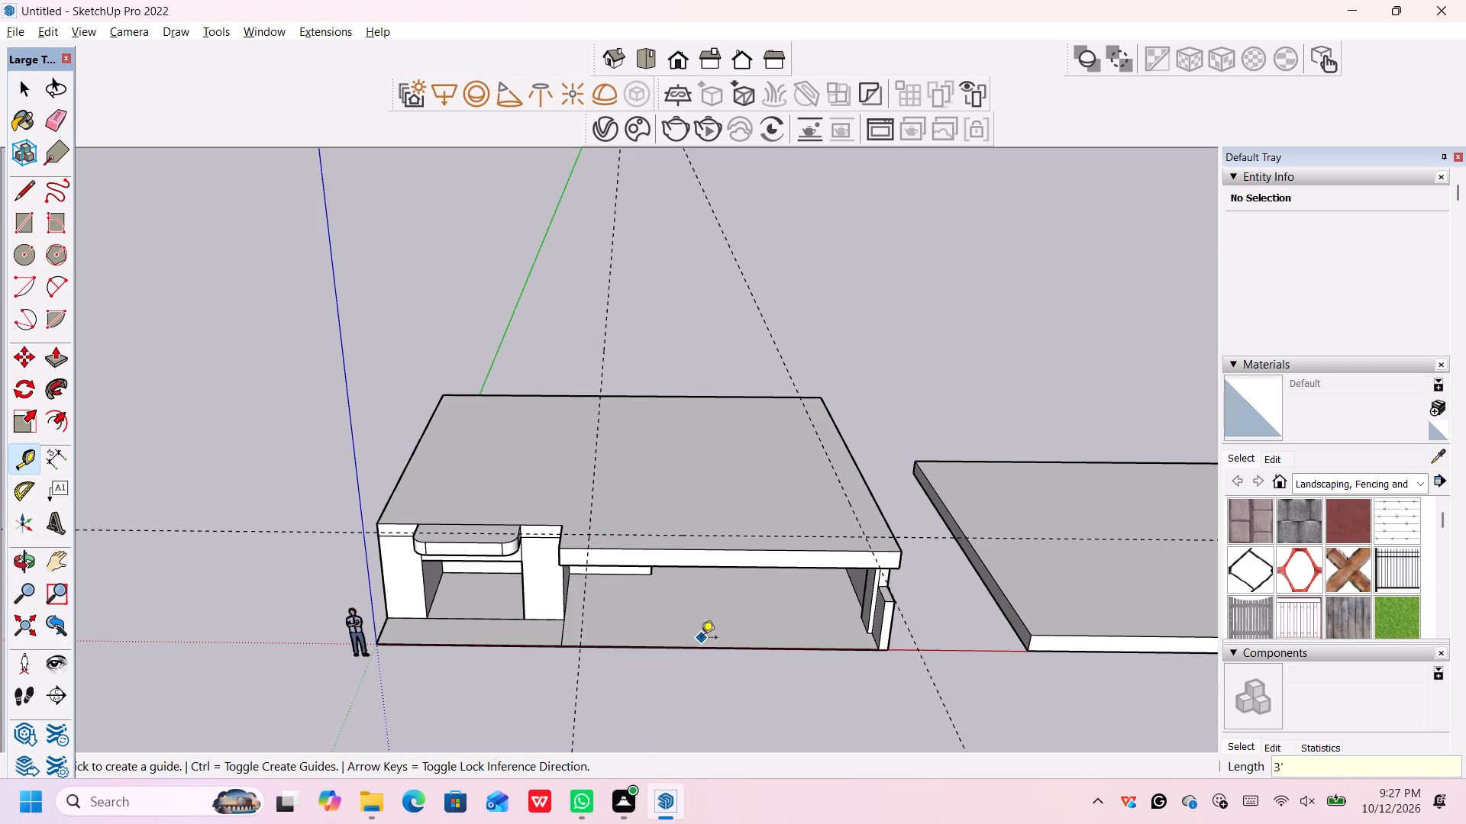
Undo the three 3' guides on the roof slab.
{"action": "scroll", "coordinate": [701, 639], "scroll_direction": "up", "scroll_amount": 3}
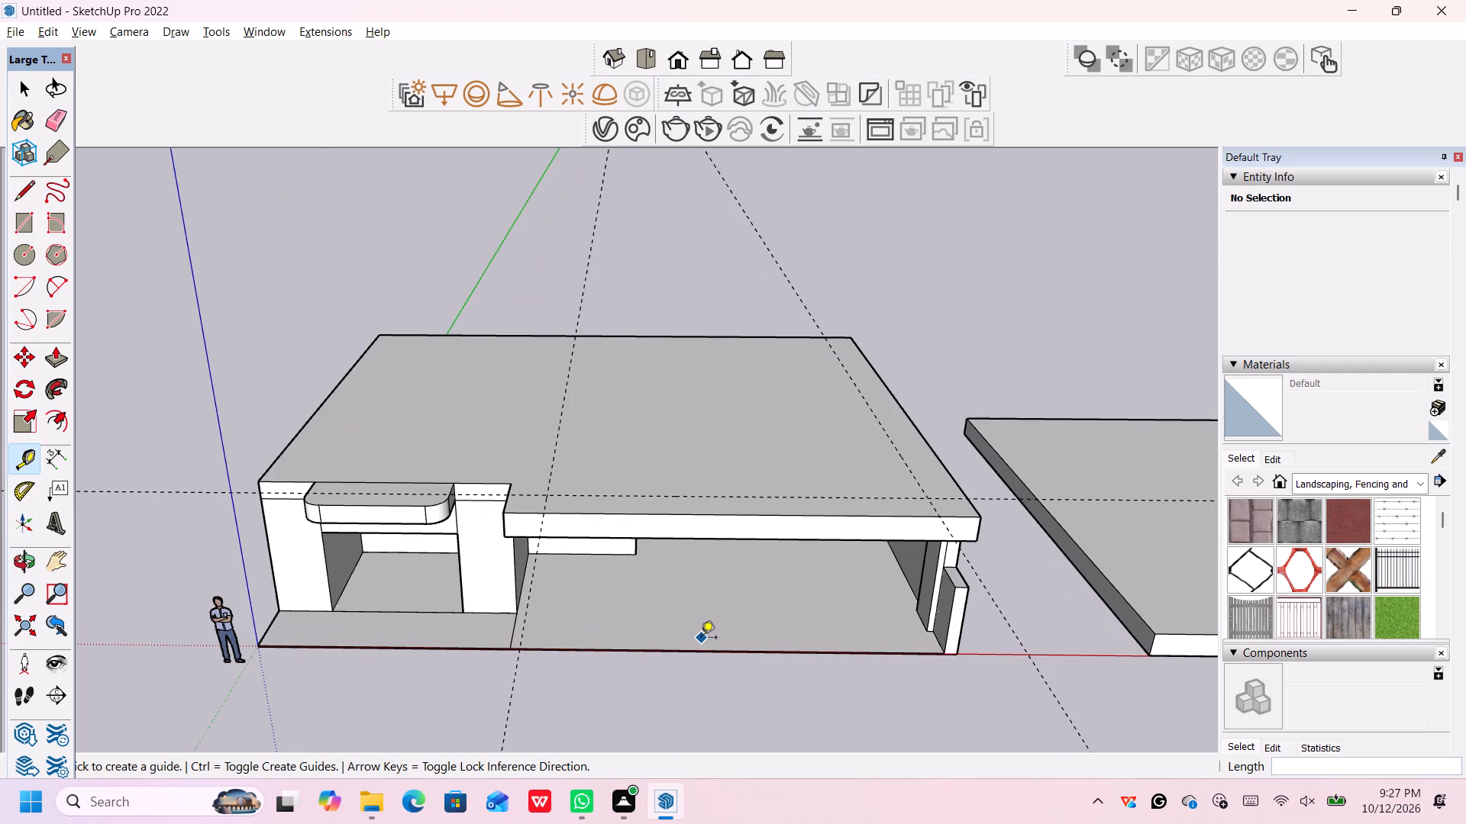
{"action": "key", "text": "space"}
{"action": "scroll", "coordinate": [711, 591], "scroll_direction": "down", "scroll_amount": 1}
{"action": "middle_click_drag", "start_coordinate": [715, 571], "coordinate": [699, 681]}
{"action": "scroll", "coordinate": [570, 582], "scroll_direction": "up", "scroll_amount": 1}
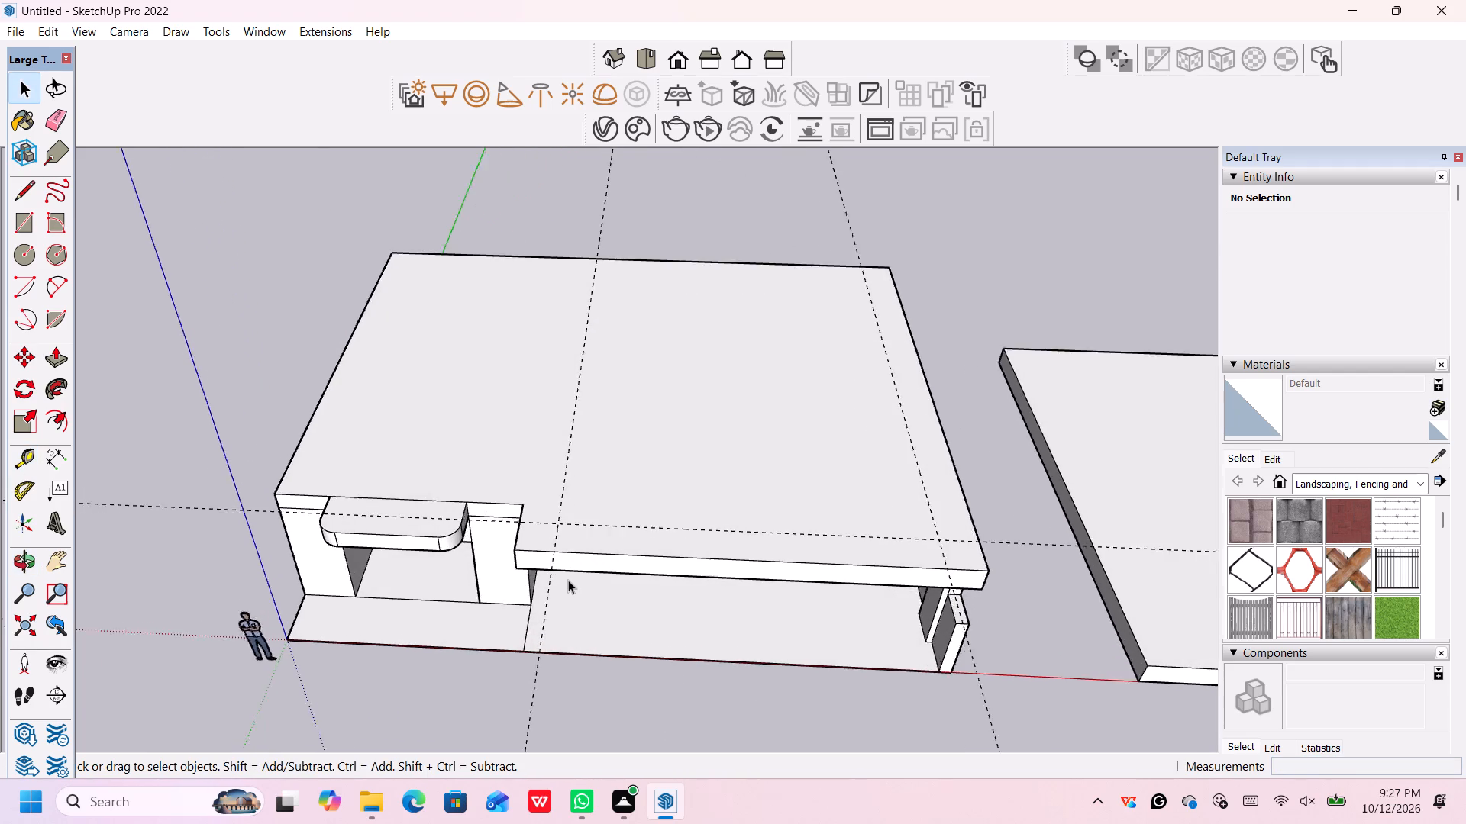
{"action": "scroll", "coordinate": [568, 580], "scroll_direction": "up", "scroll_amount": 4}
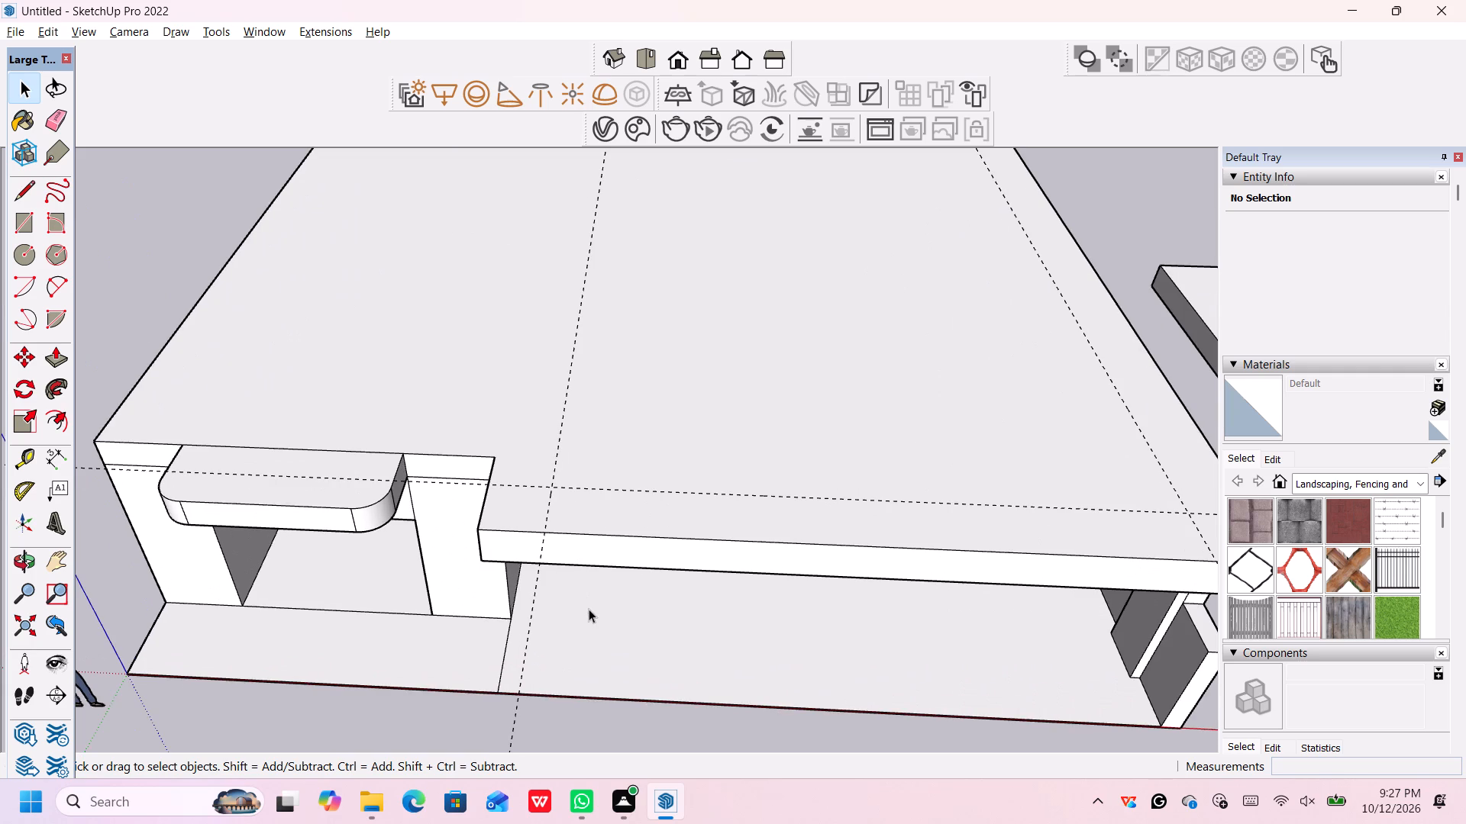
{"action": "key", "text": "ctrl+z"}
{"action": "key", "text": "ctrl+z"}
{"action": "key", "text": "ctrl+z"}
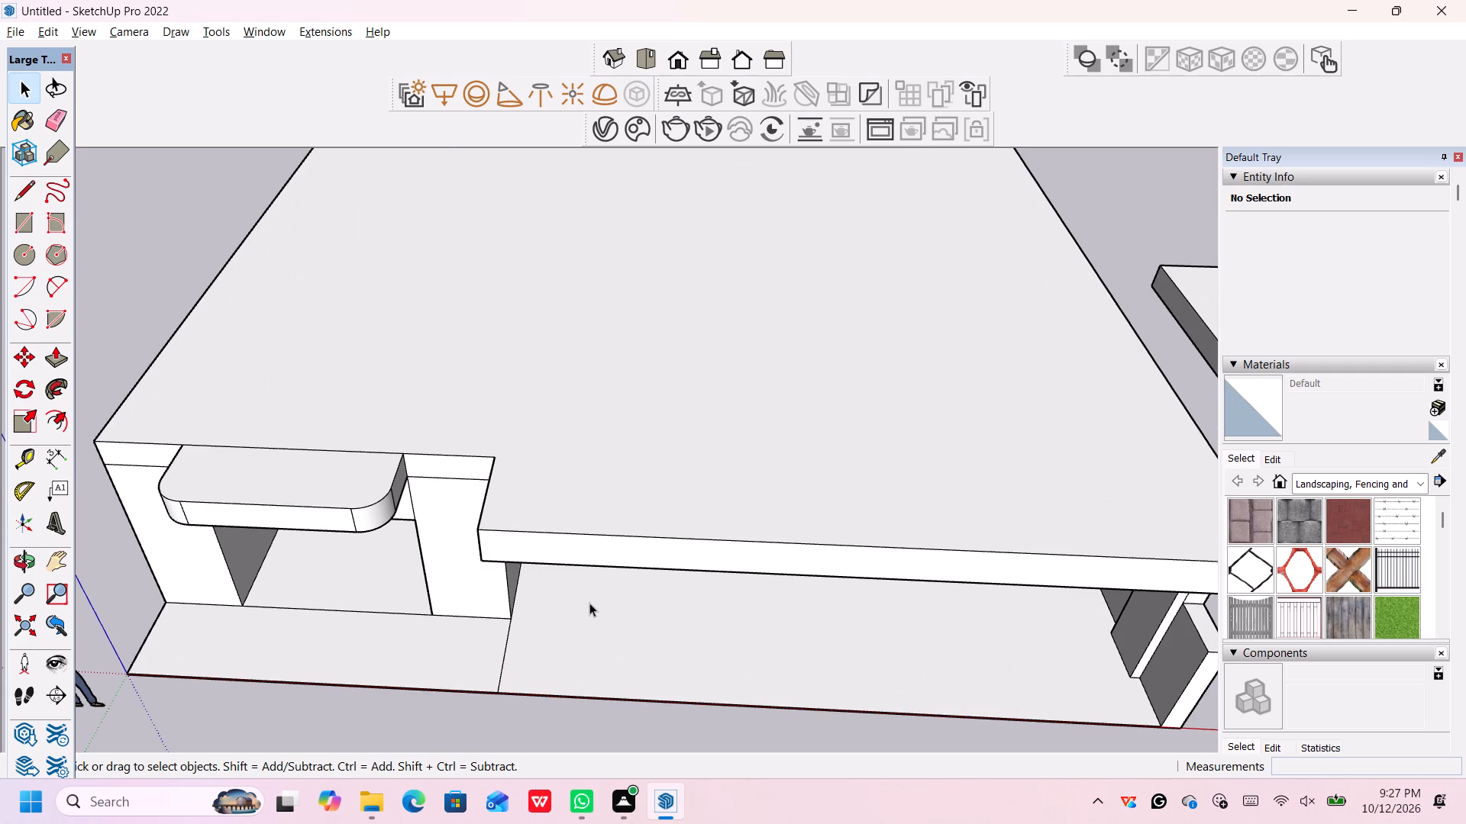
Place guides 5' inside the projecting roof slab's pier-side edge and its far side edge.
{"action": "key", "text": "t"}
{"action": "left_click", "coordinate": [485, 491]}
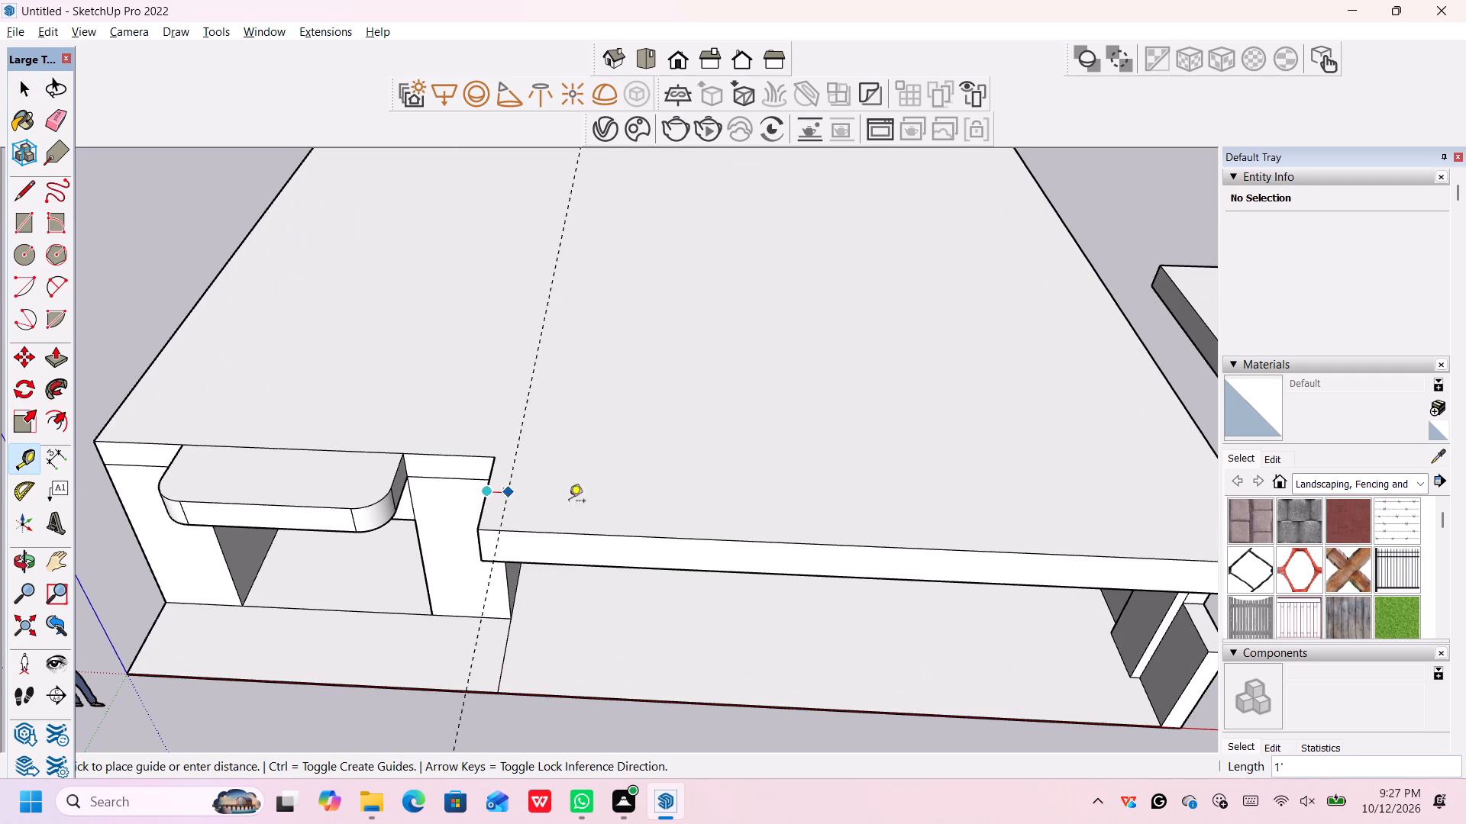
{"action": "type", "text": "5'"}
{"action": "key", "text": "Return"}
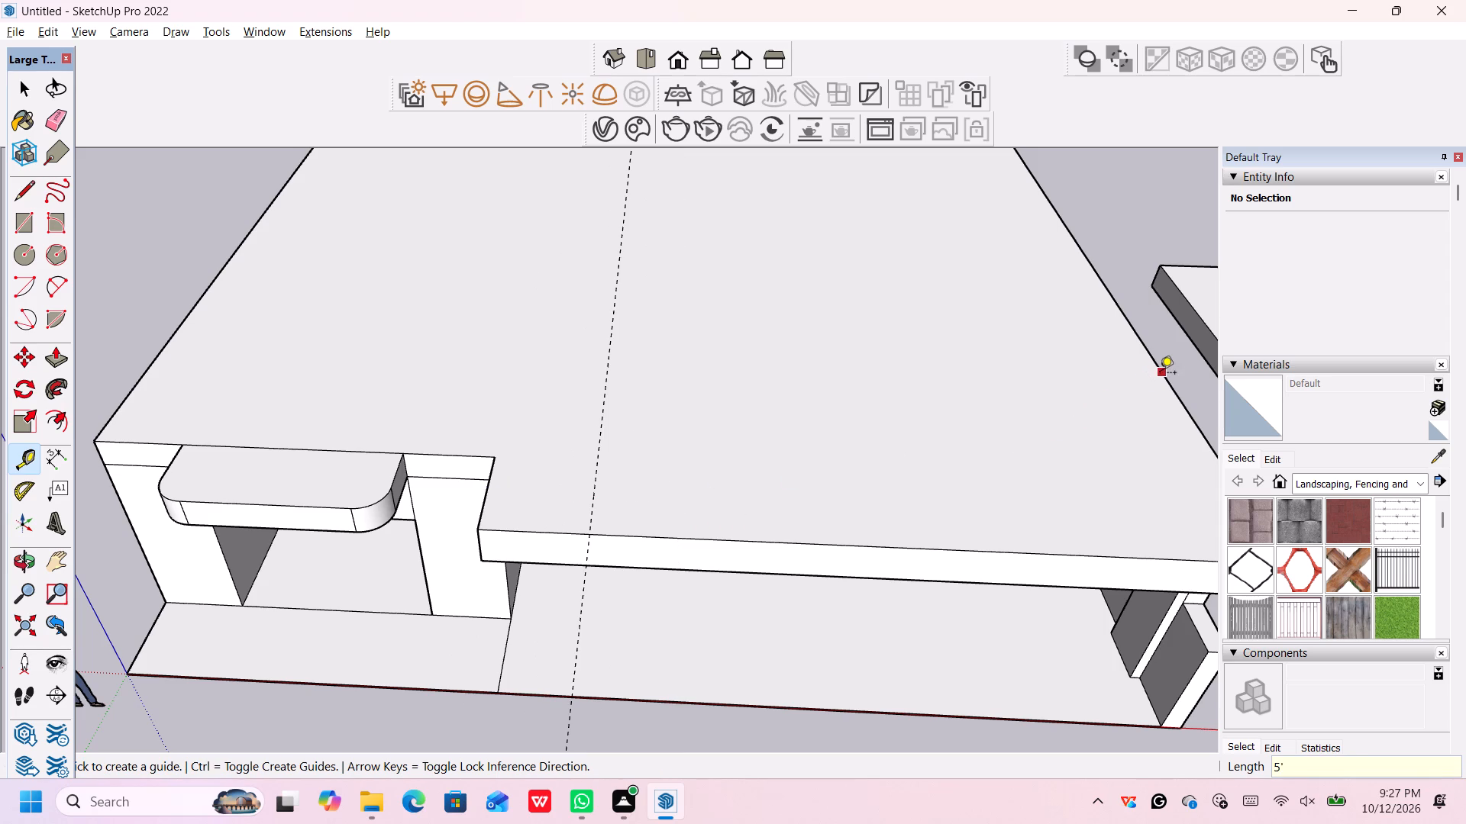
{"action": "left_click", "coordinate": [1160, 374]}
{"action": "type", "text": "5'"}
{"action": "key", "text": "Return"}
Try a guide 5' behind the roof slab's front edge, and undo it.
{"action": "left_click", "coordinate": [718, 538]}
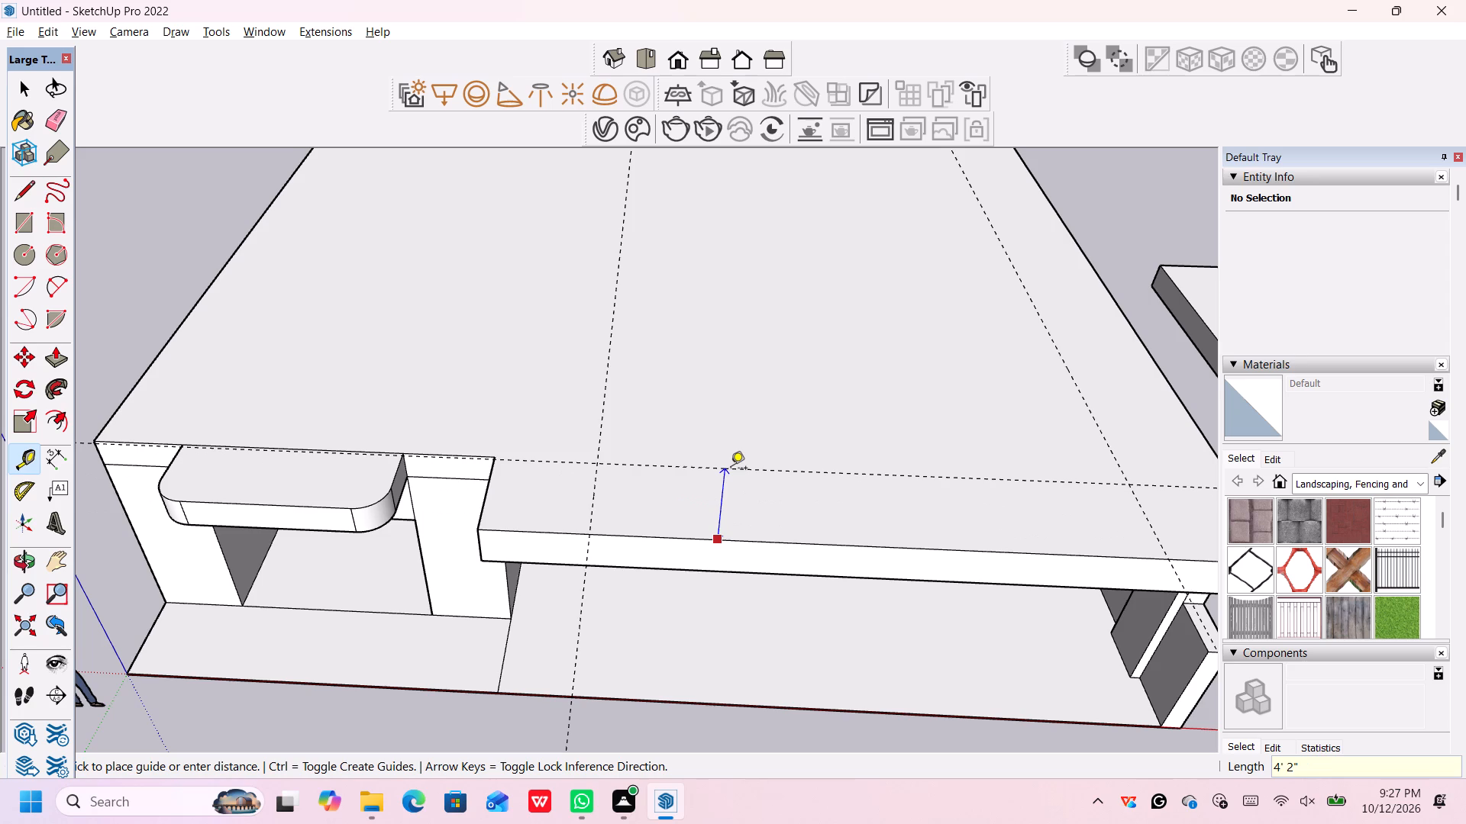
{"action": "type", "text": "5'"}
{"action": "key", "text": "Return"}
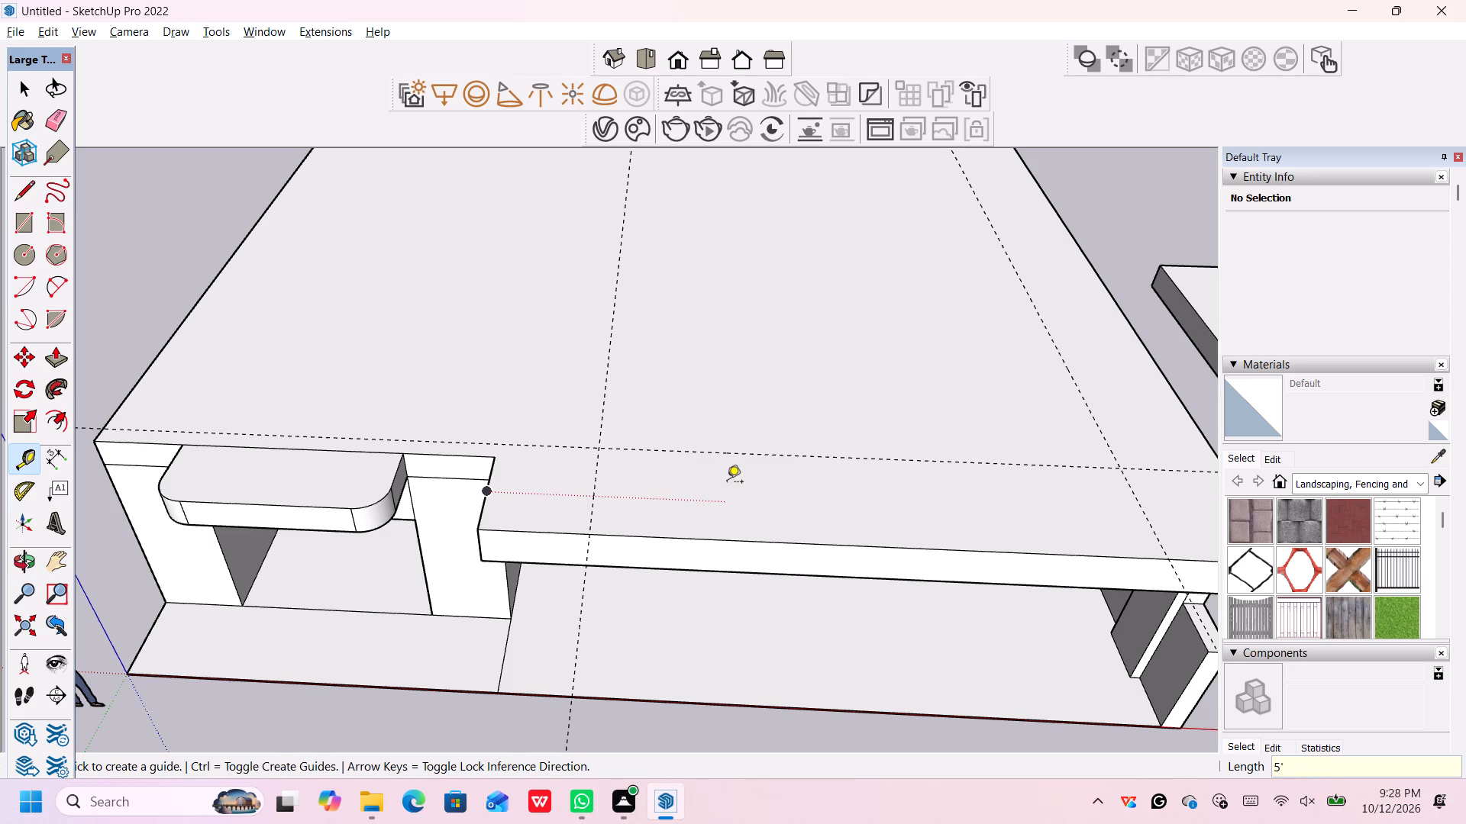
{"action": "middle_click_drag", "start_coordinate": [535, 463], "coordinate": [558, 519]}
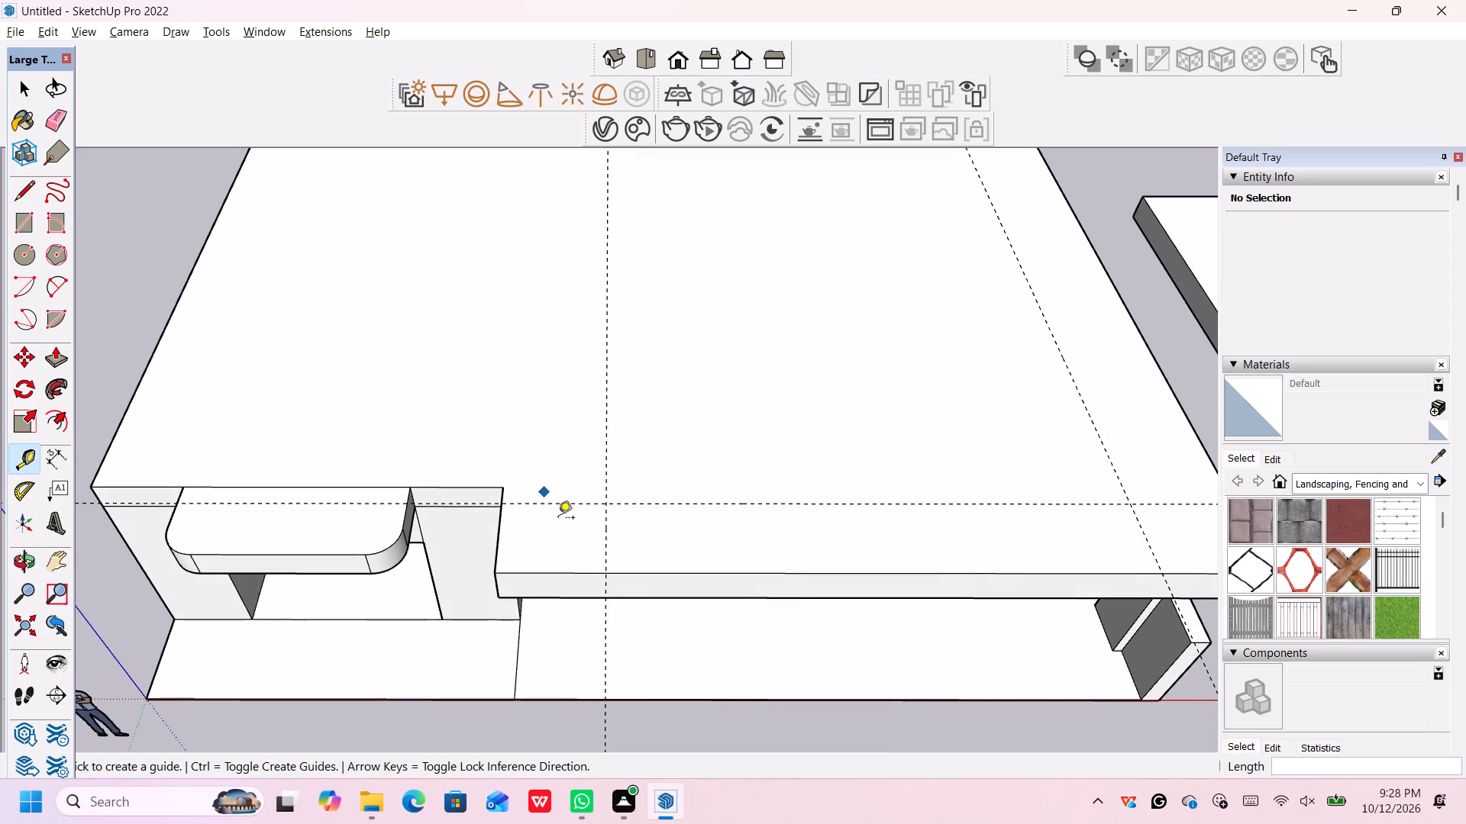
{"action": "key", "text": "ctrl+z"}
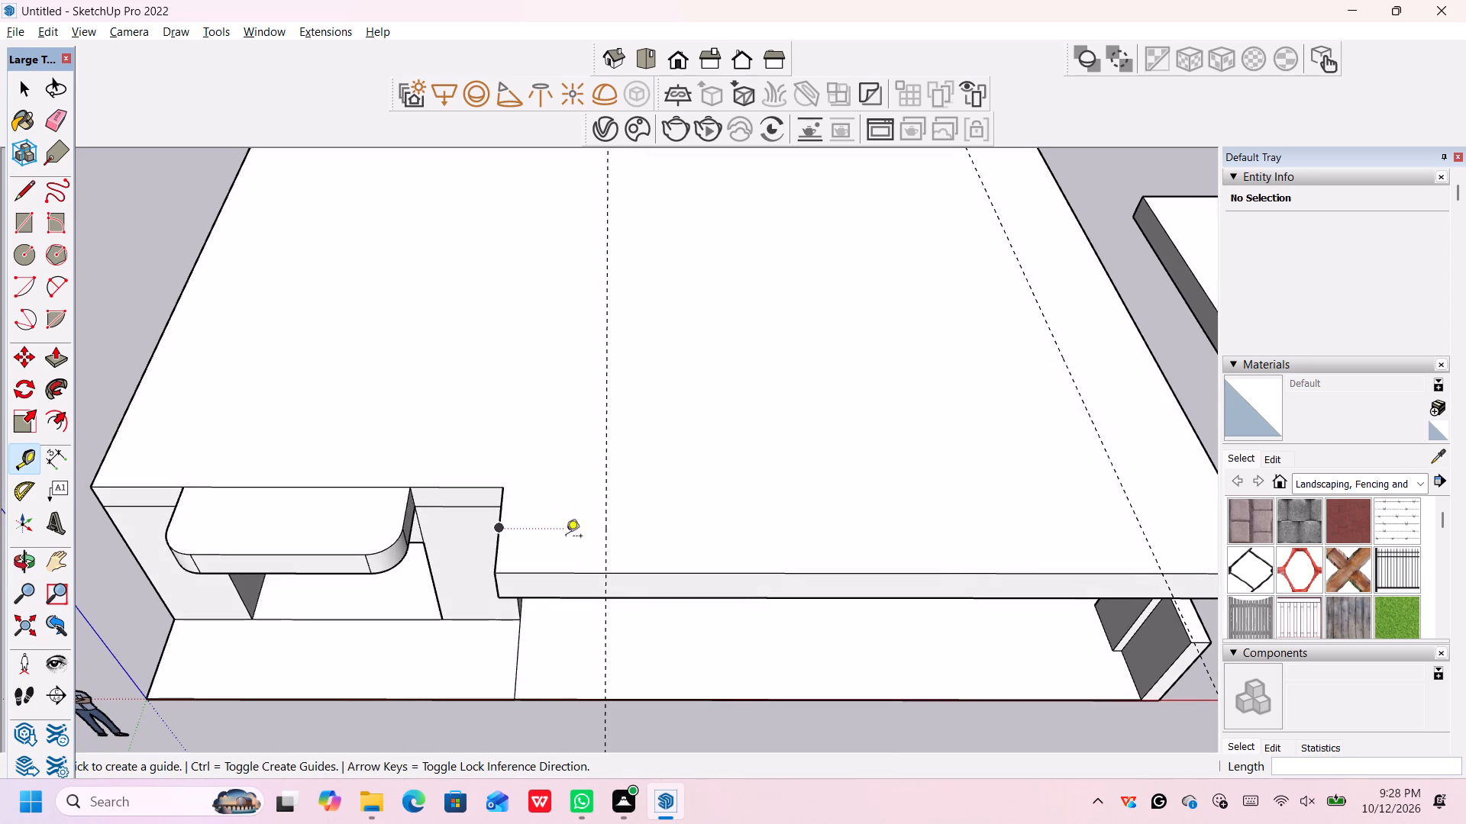
Place a guide parallel to the roof slab's front edge, passing through the inner corner where the slab meets the pier top.
{"action": "left_click", "coordinate": [573, 575]}
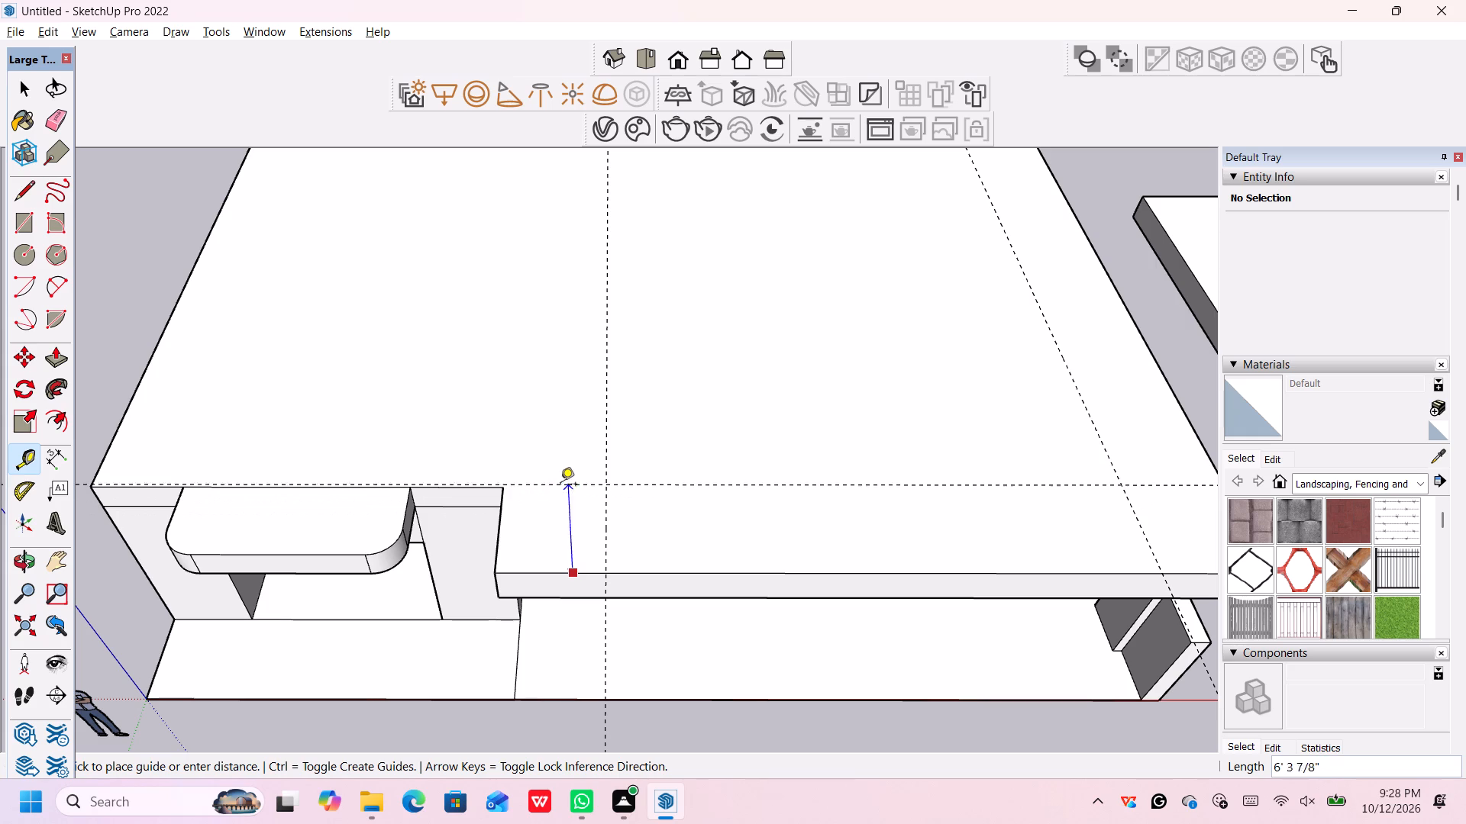
{"action": "left_click", "coordinate": [567, 489]}
{"action": "key", "text": "space"}
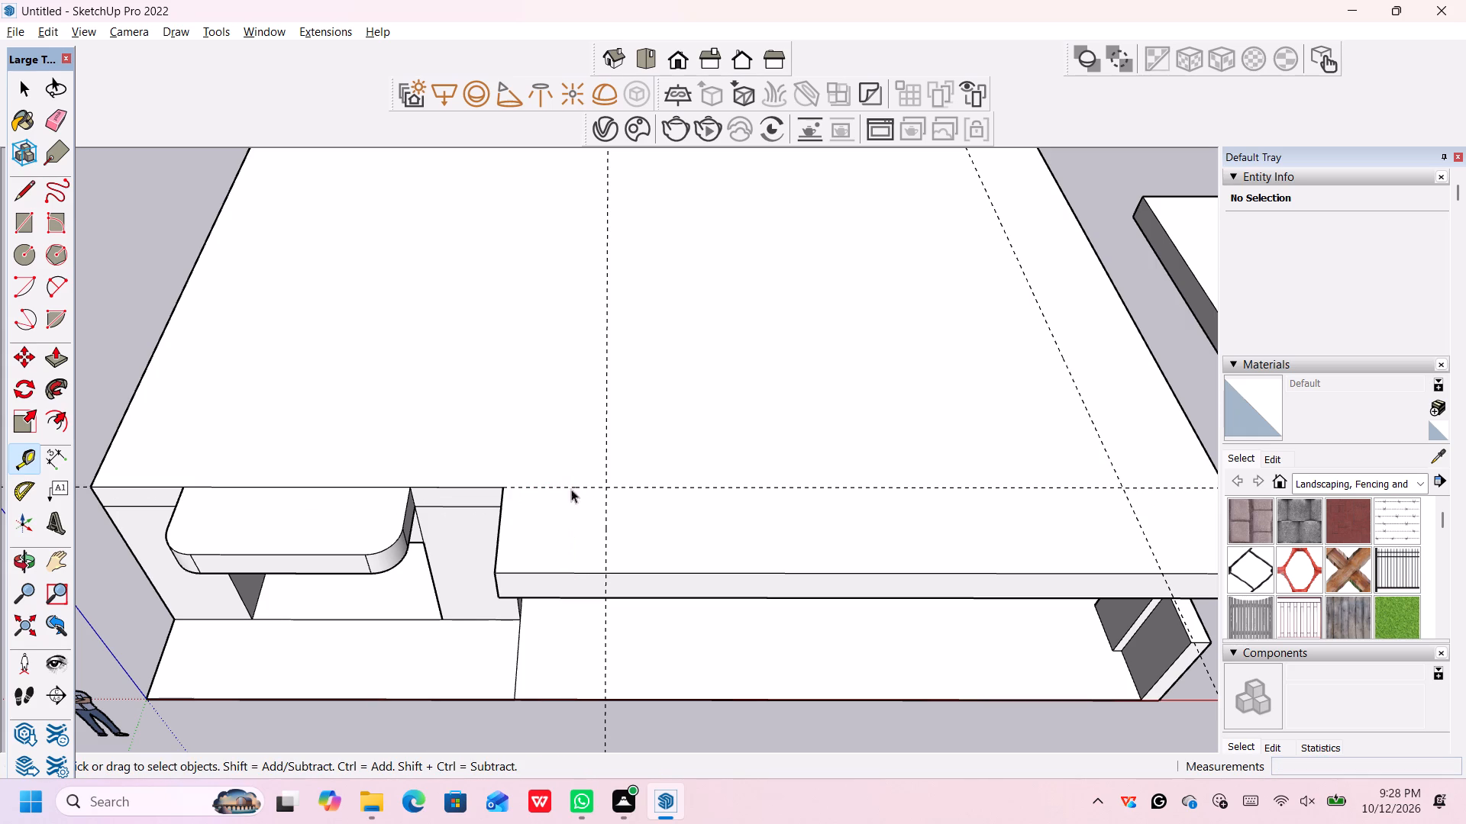
Draw a 2 Point Arc tangent to both edges across the projecting roof slab's pier-side front corner, ending at the guides.
{"action": "scroll", "coordinate": [664, 496], "scroll_direction": "down", "scroll_amount": 6}
{"action": "scroll", "coordinate": [664, 496], "scroll_direction": "up", "scroll_amount": 1}
{"action": "scroll", "coordinate": [664, 496], "scroll_direction": "down", "scroll_amount": 1}
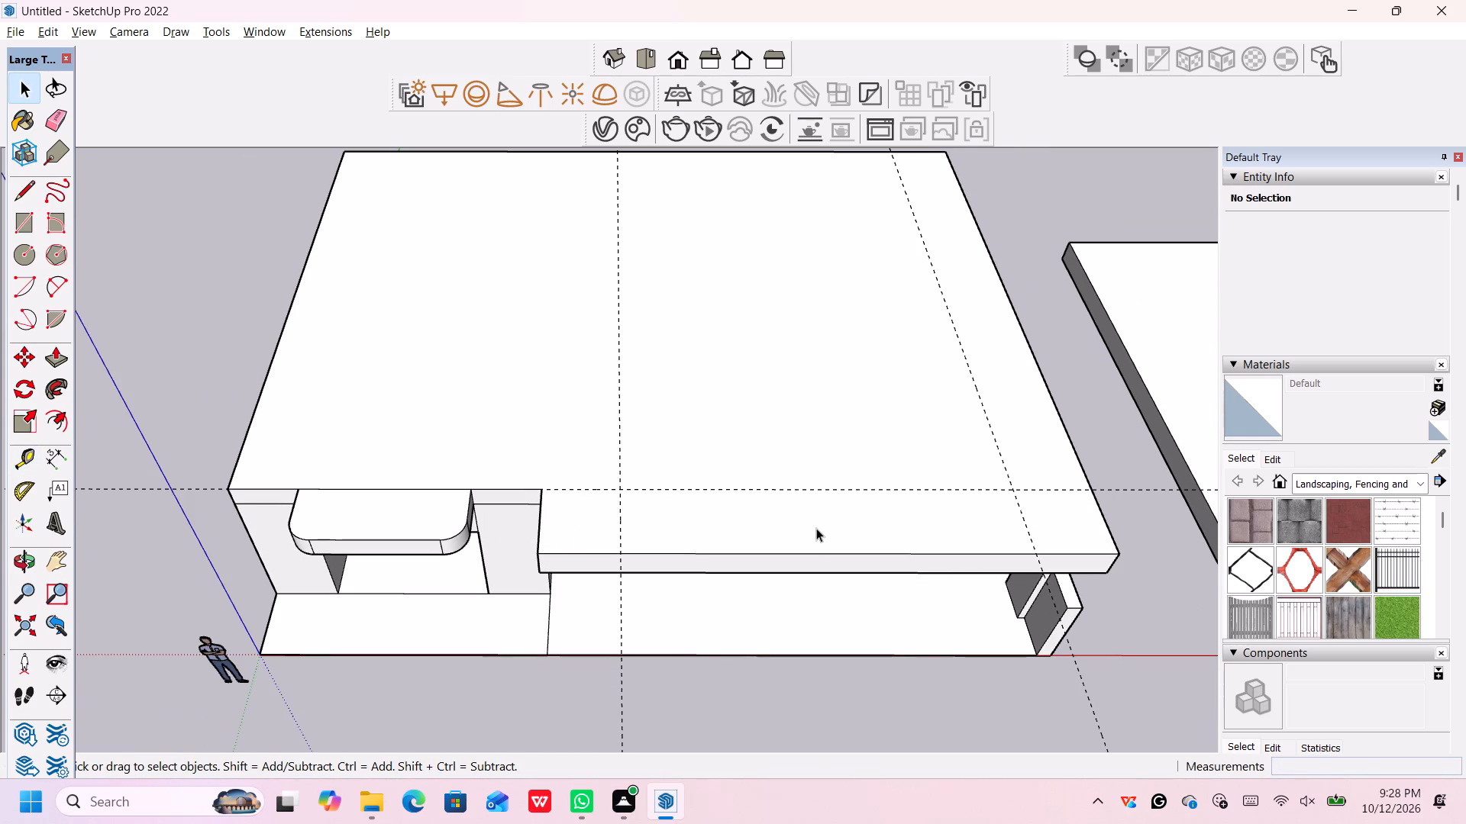
{"action": "left_click", "coordinate": [51, 283]}
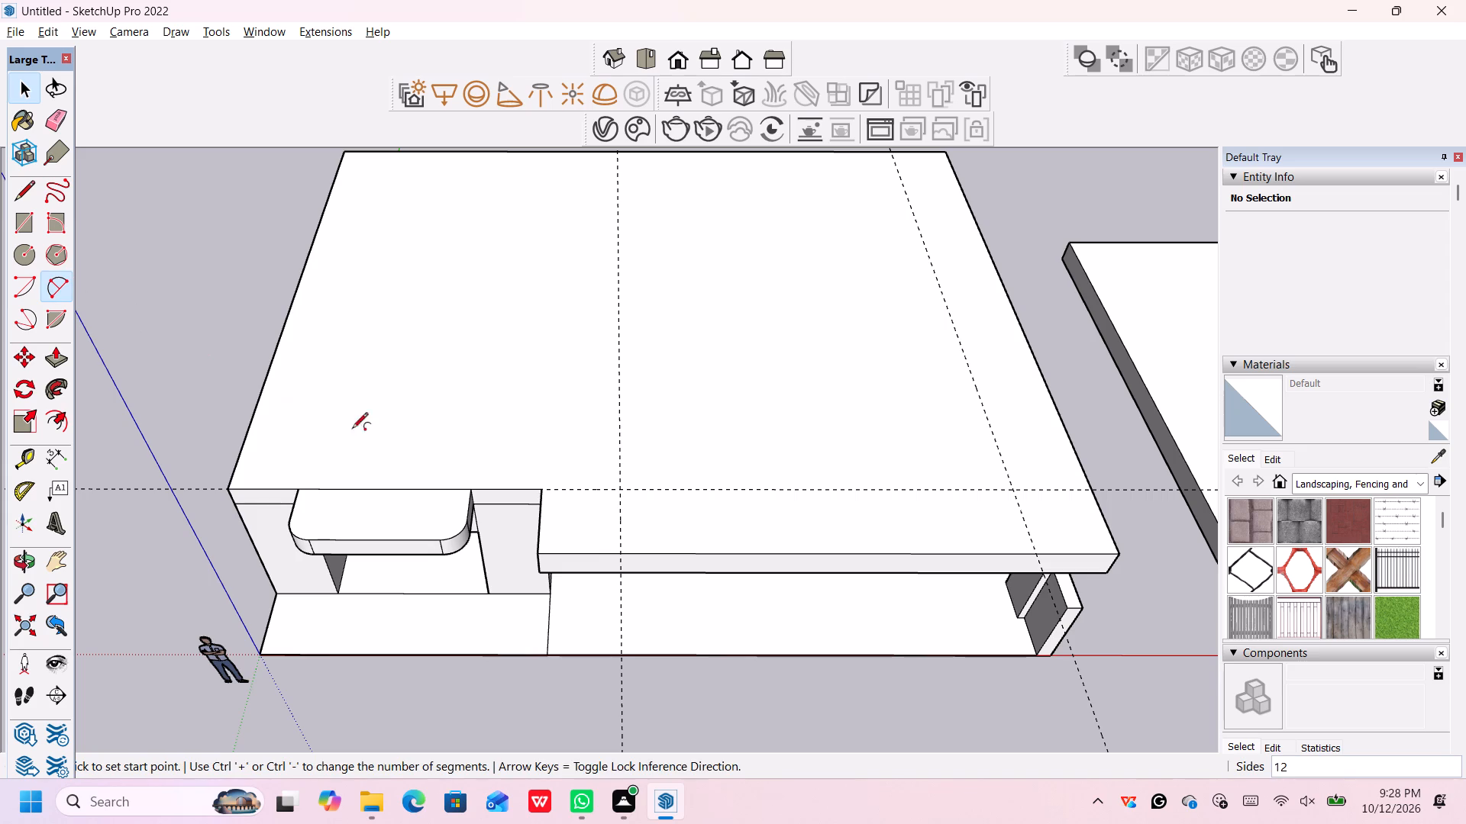
{"action": "left_click", "coordinate": [547, 488]}
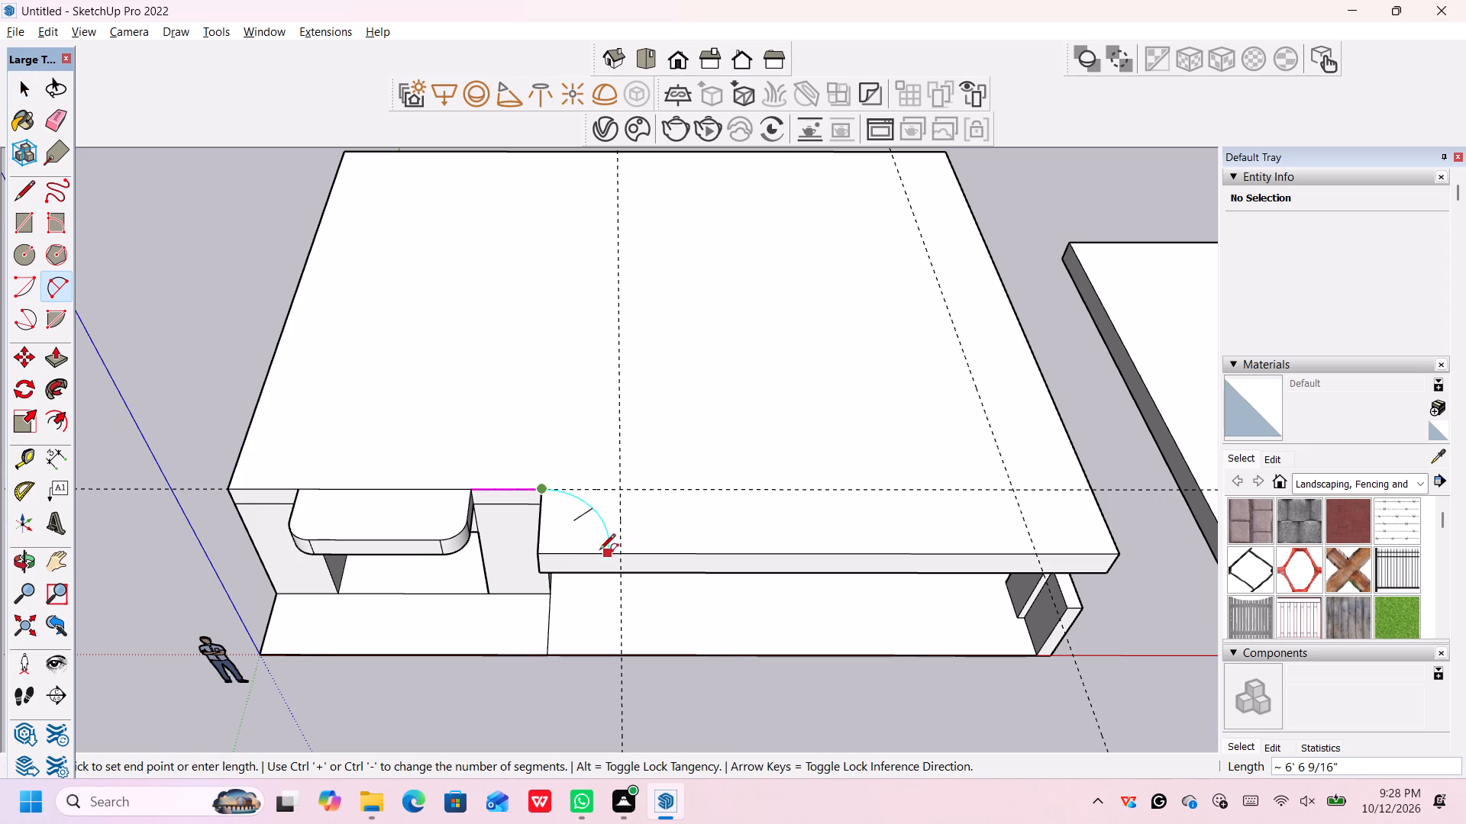
{"action": "key", "text": "Escape"}
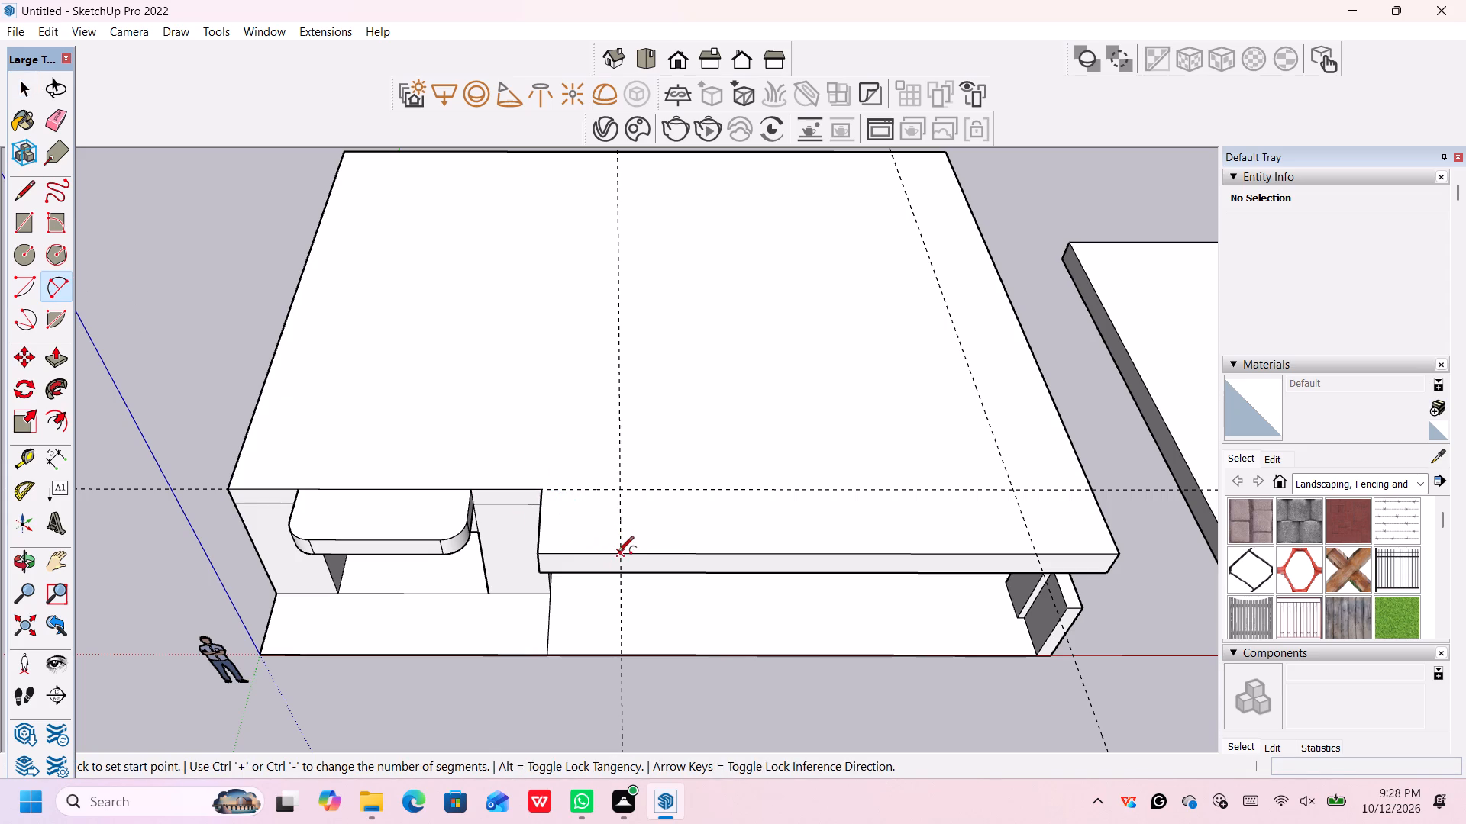
{"action": "left_click", "coordinate": [619, 553]}
{"action": "left_click", "coordinate": [544, 493]}
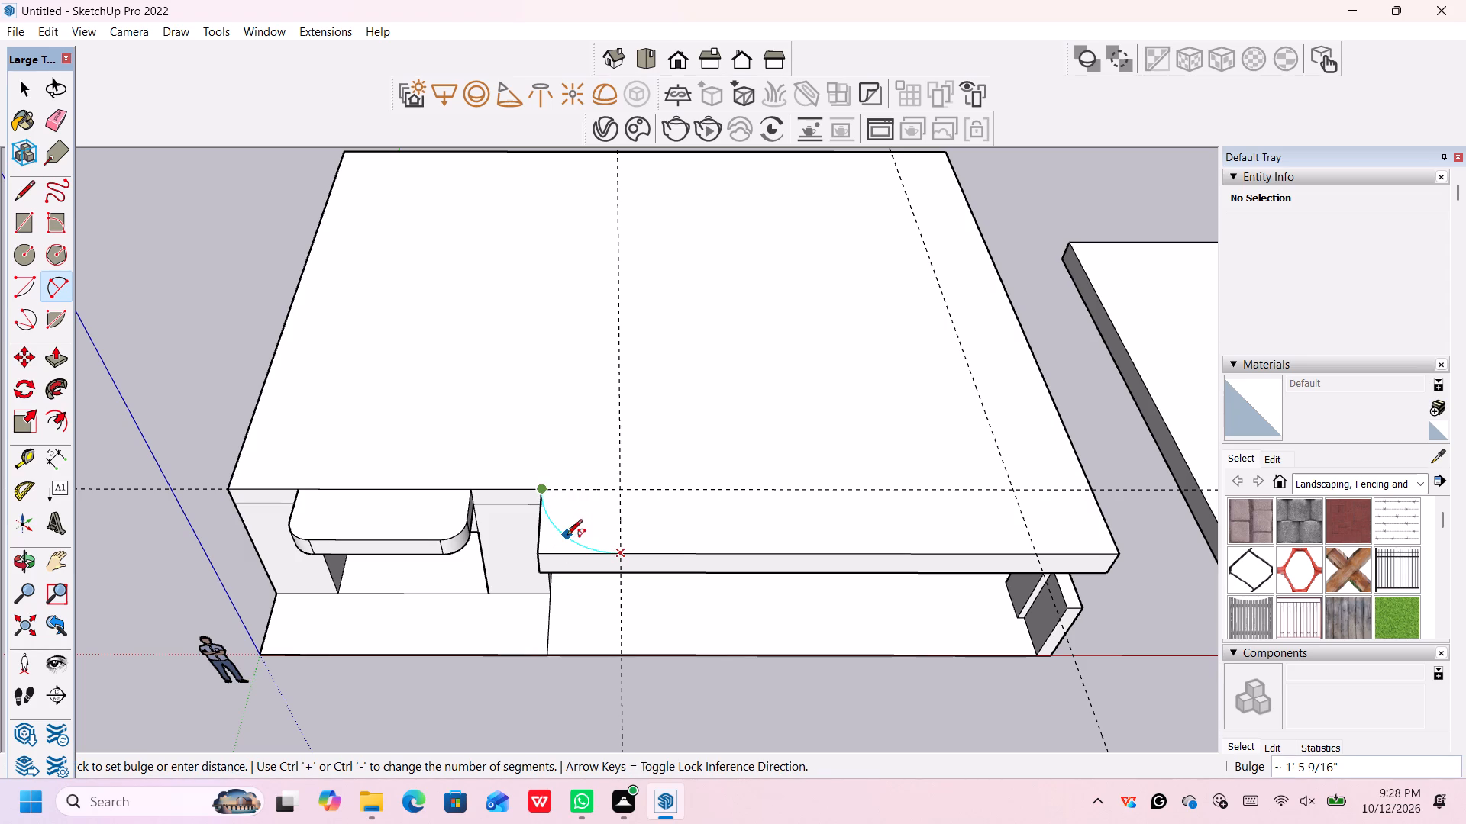
{"action": "scroll", "coordinate": [567, 535], "scroll_direction": "up", "scroll_amount": 7}
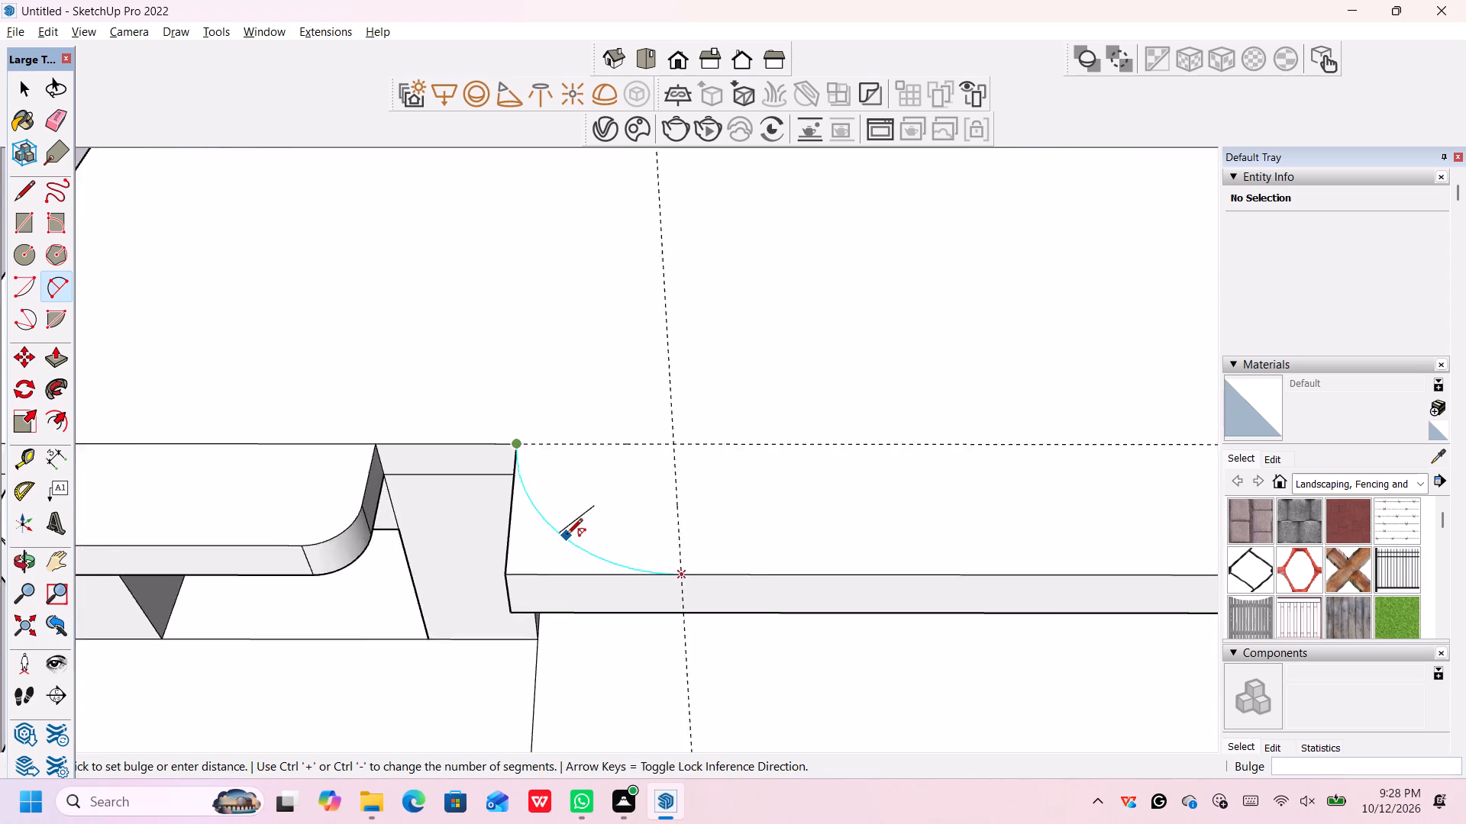
{"action": "scroll", "coordinate": [567, 536], "scroll_direction": "up", "scroll_amount": 4}
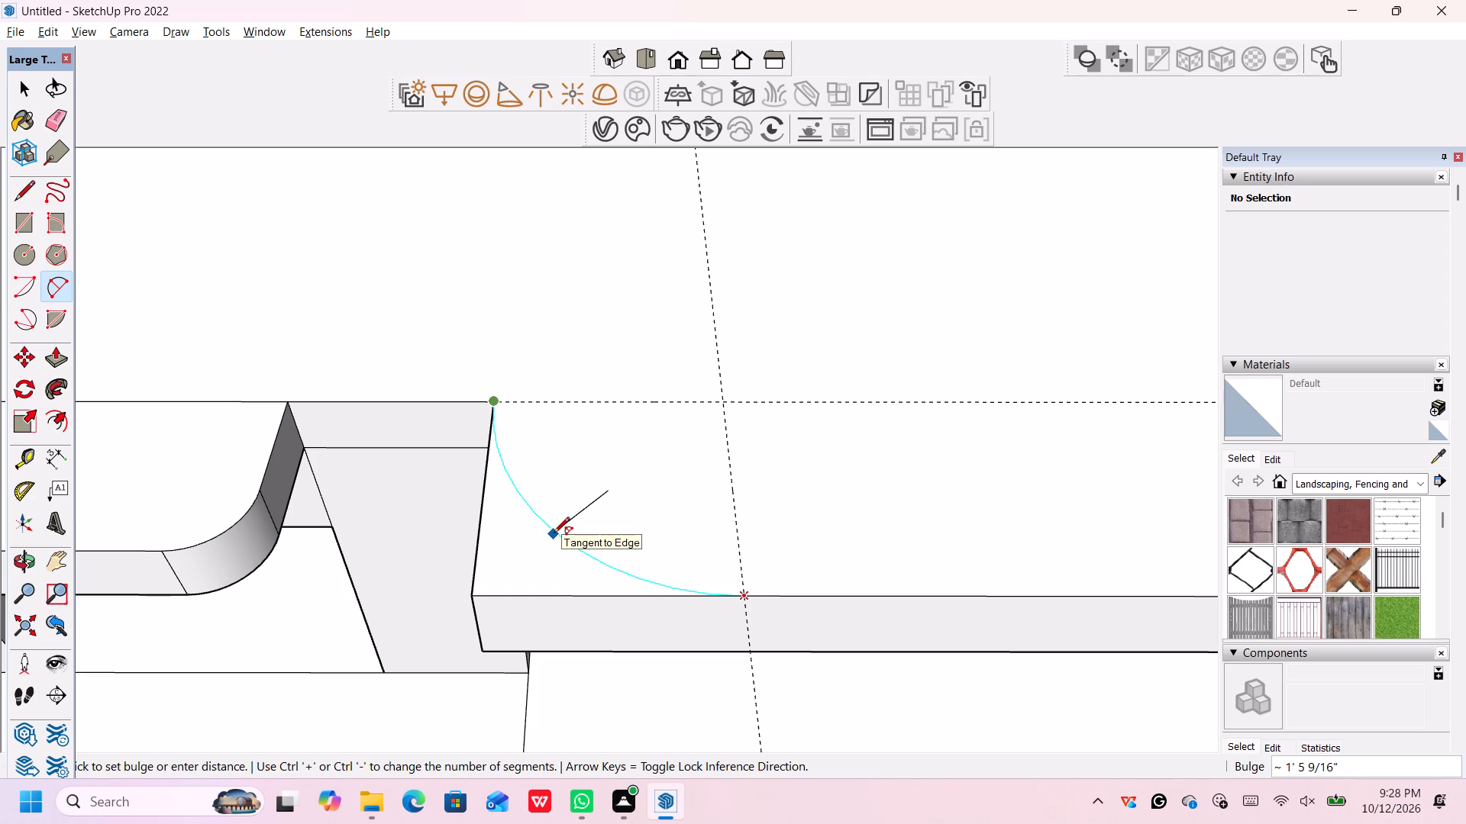
{"action": "key", "text": "Escape"}
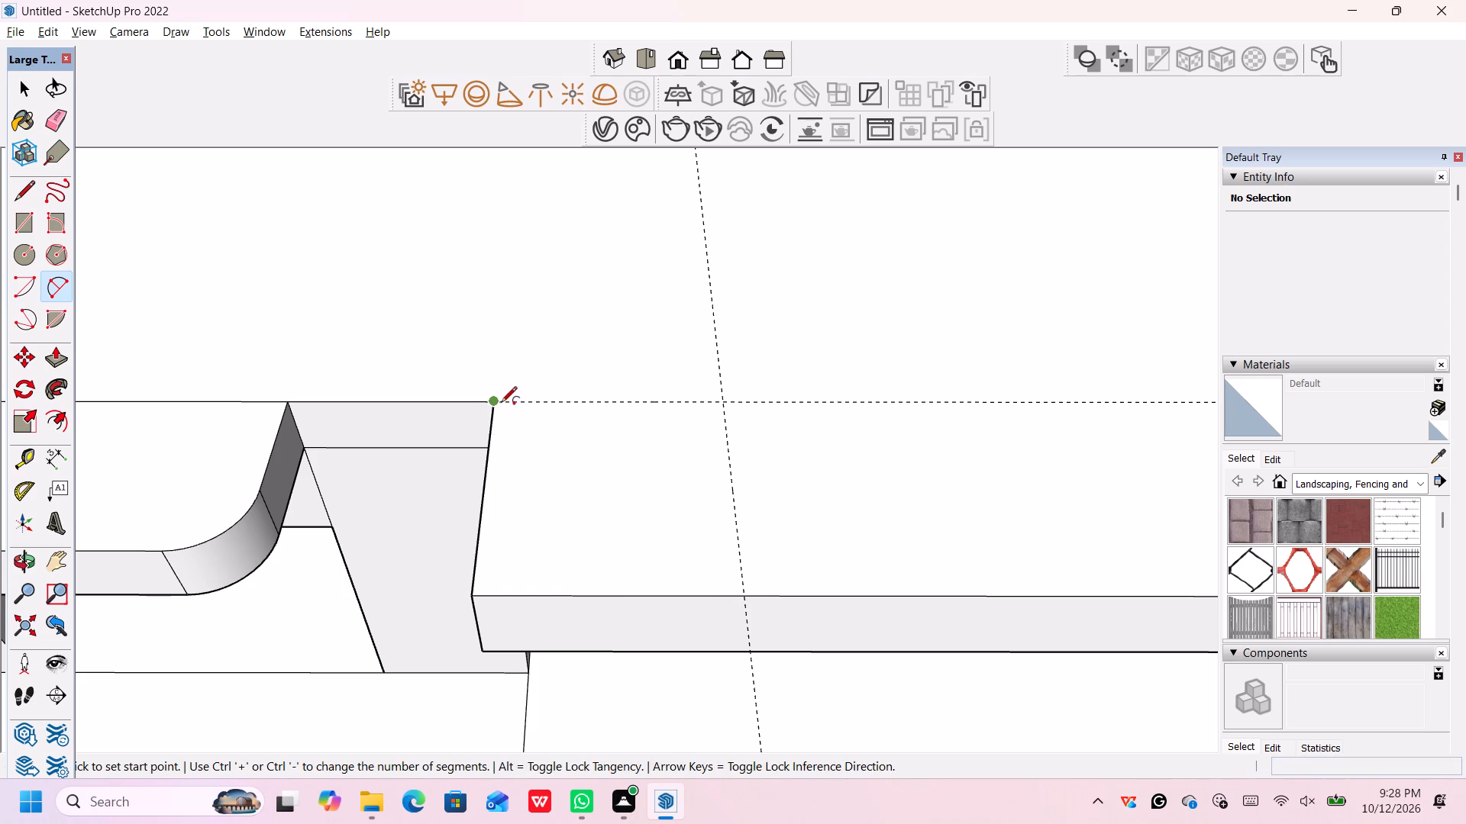
{"action": "left_click", "coordinate": [500, 404]}
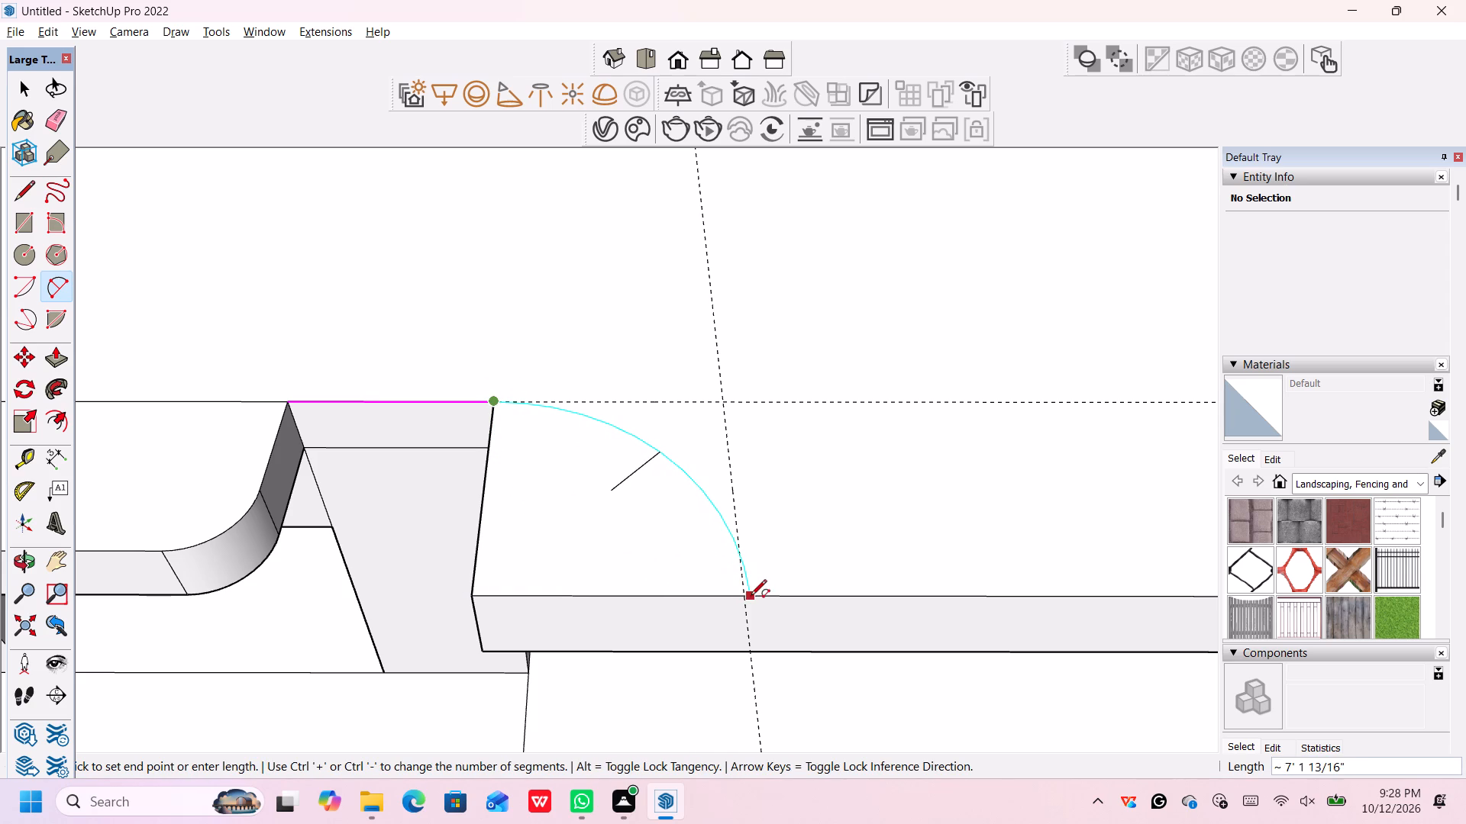
{"action": "left_click", "coordinate": [745, 595]}
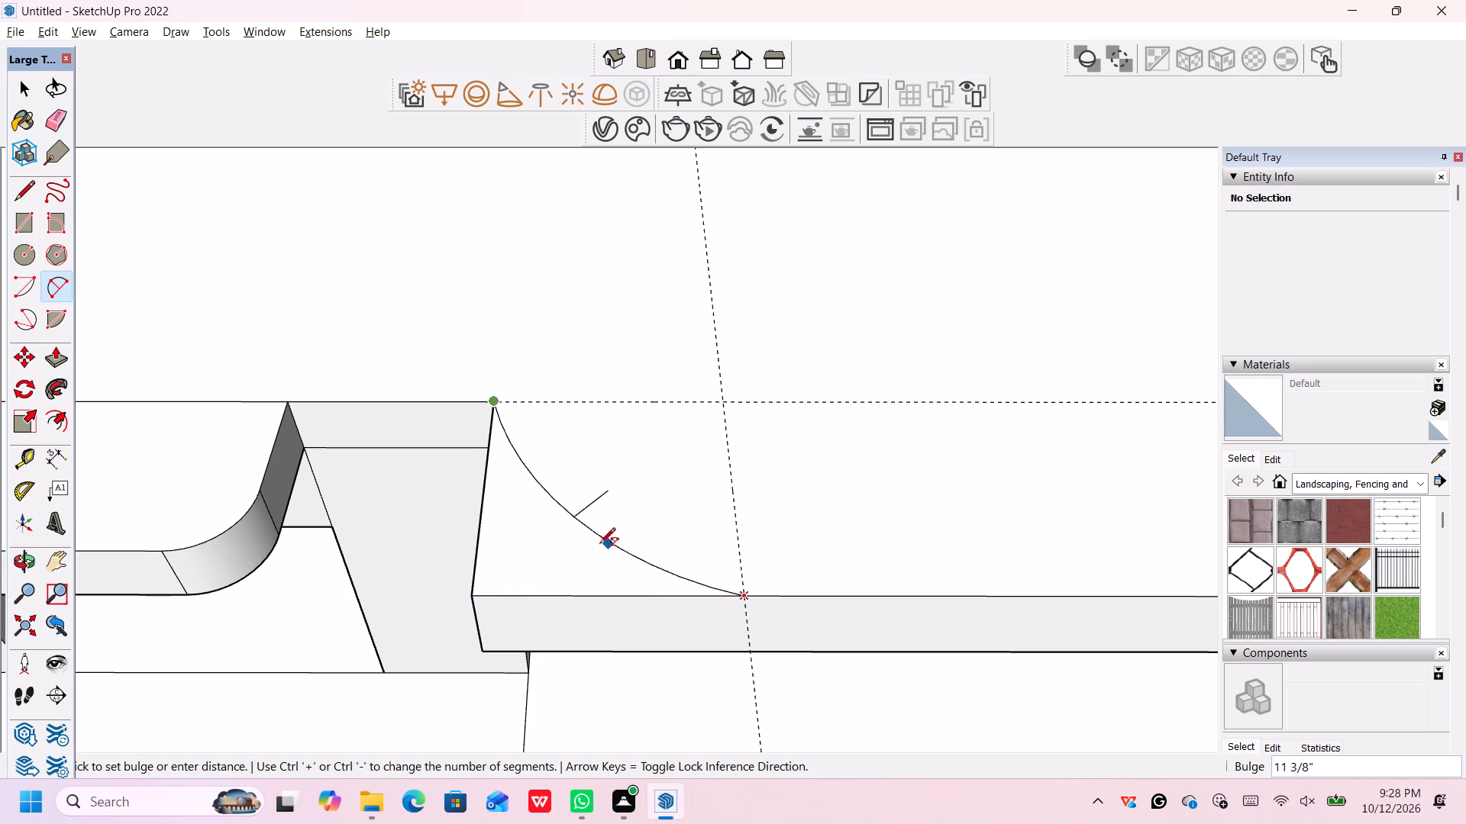
{"action": "left_click", "coordinate": [566, 541]}
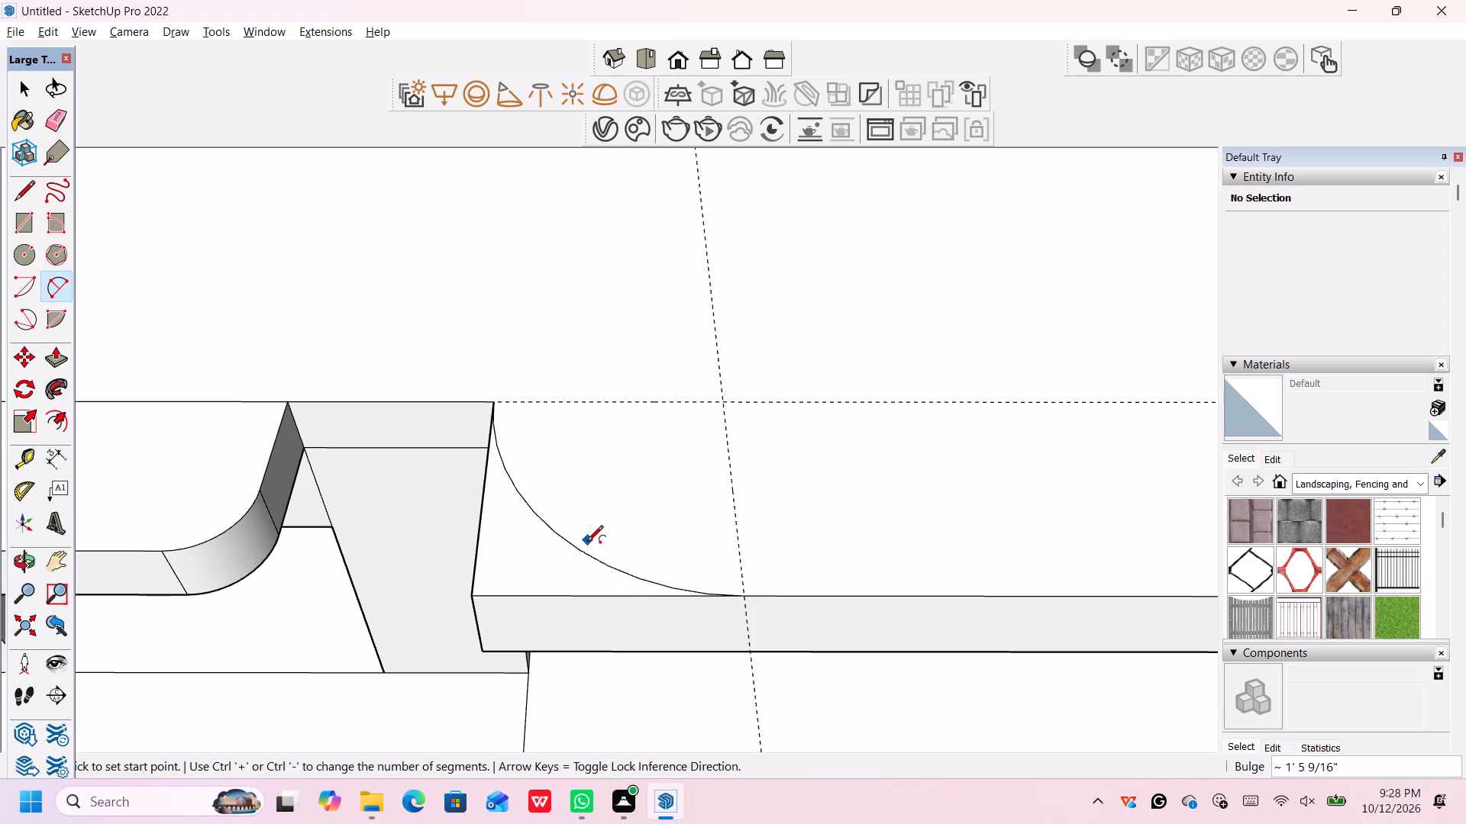
Draw a matching arc with a 5' radius across the projecting roof slab's far front corner, ending at the guides.
{"action": "scroll", "coordinate": [589, 546], "scroll_direction": "down", "scroll_amount": 7}
{"action": "scroll", "coordinate": [589, 546], "scroll_direction": "down", "scroll_amount": 16}
{"action": "scroll", "coordinate": [931, 615], "scroll_direction": "down", "scroll_amount": 5}
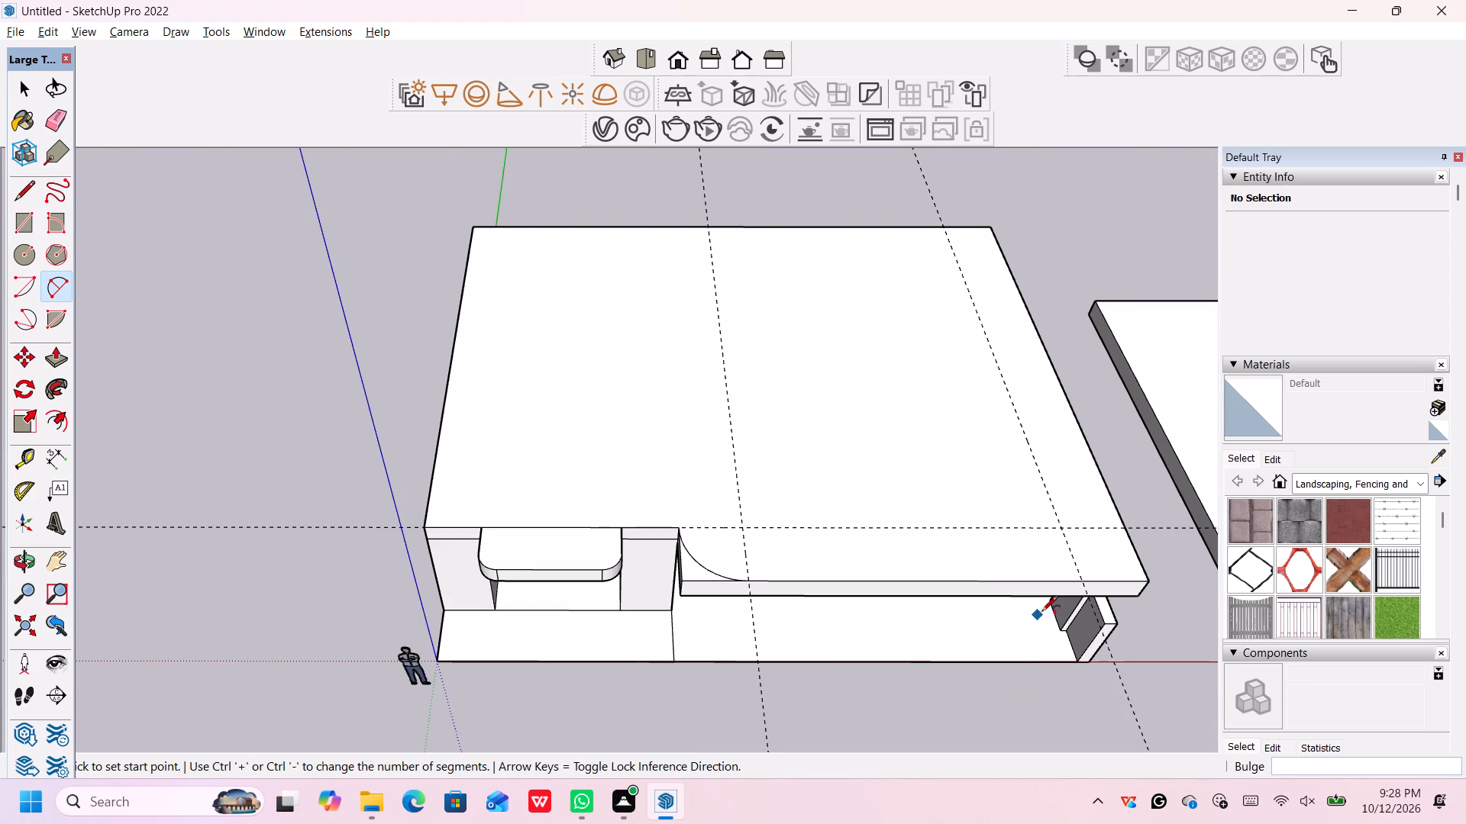
{"action": "scroll", "coordinate": [1130, 531], "scroll_direction": "up", "scroll_amount": 3}
{"action": "left_click", "coordinate": [1125, 531]}
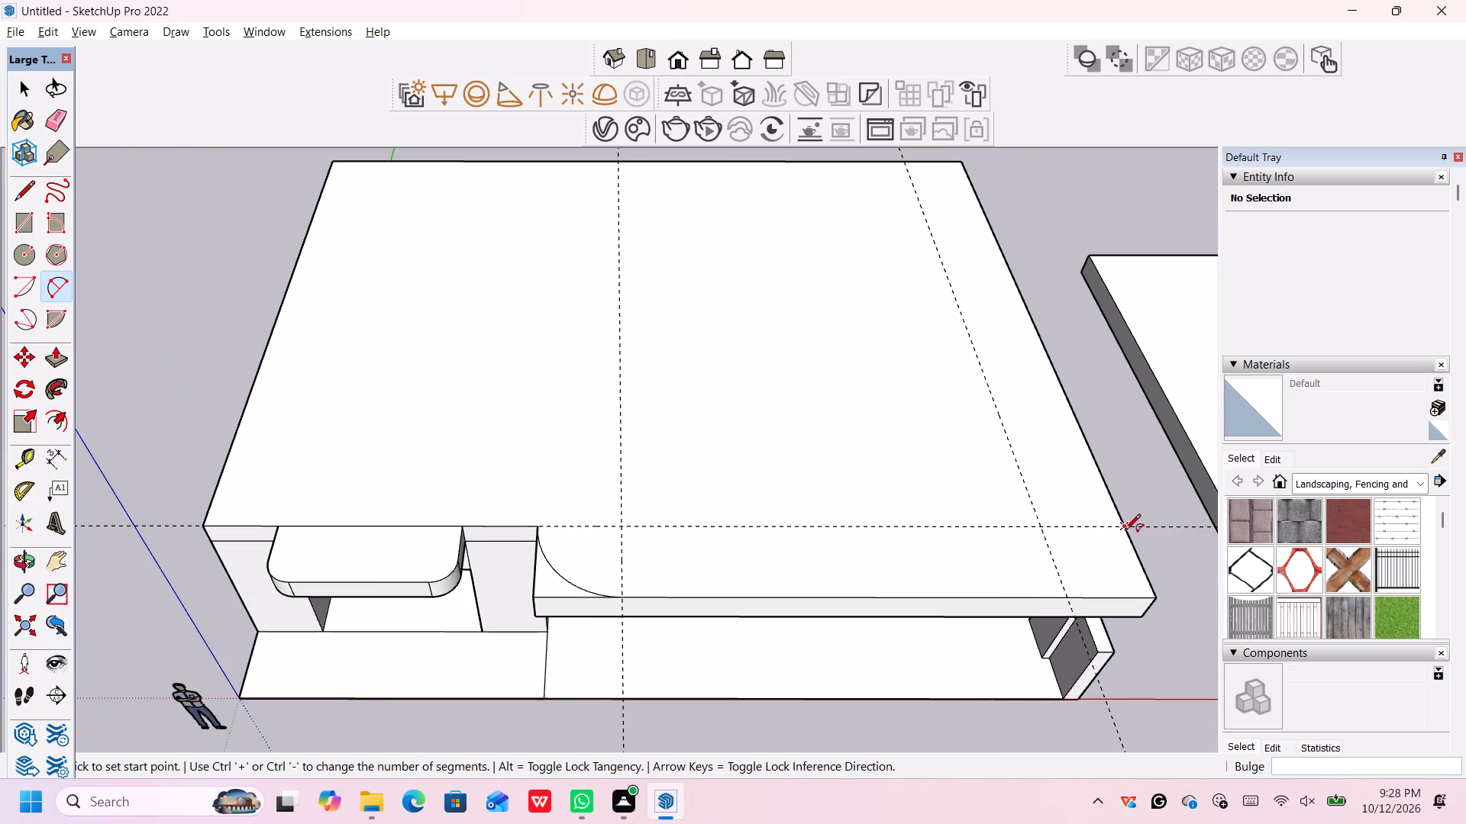
{"action": "left_click", "coordinate": [1064, 596]}
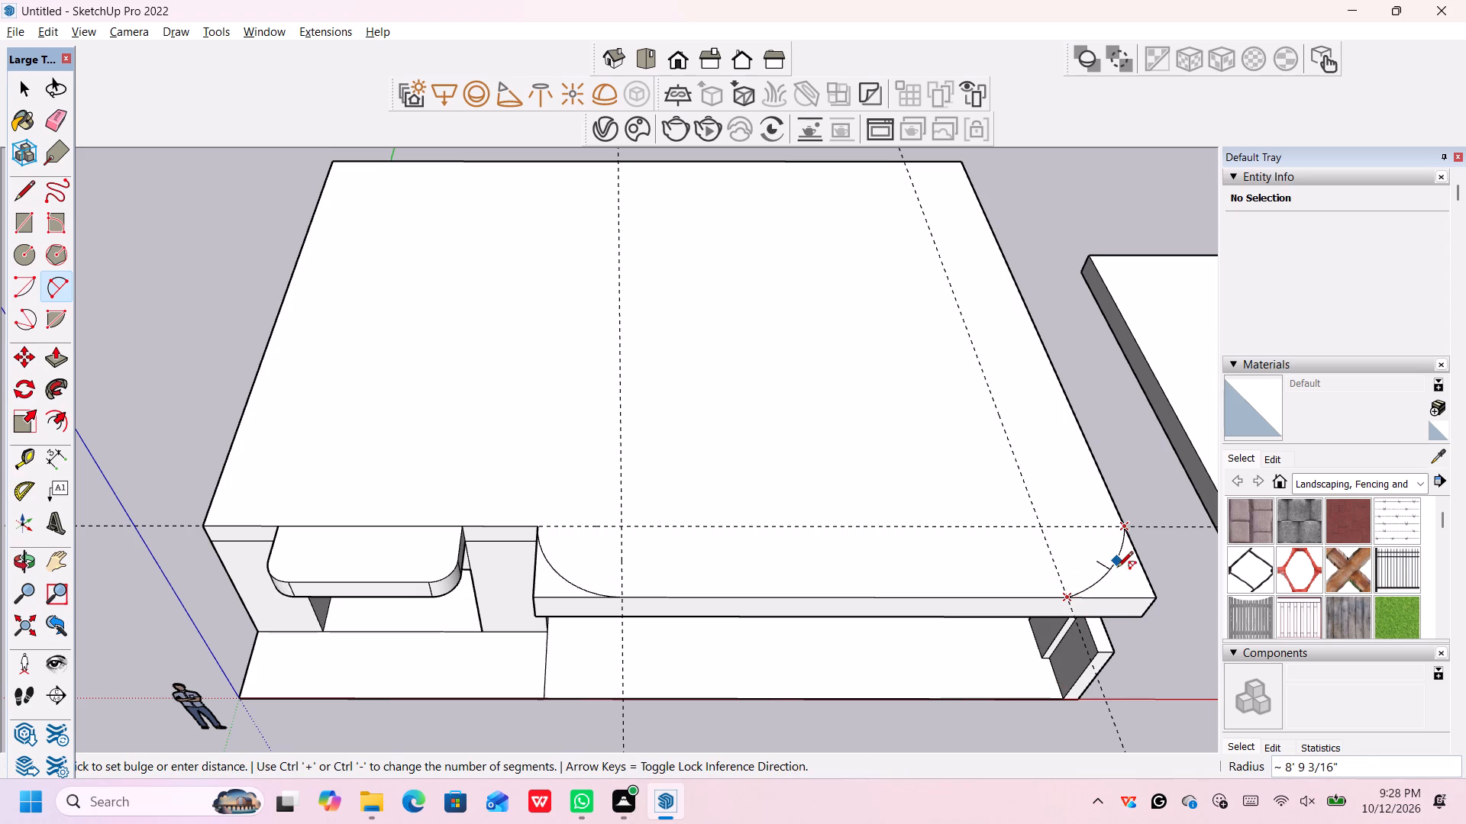
{"action": "left_click", "coordinate": [1120, 572]}
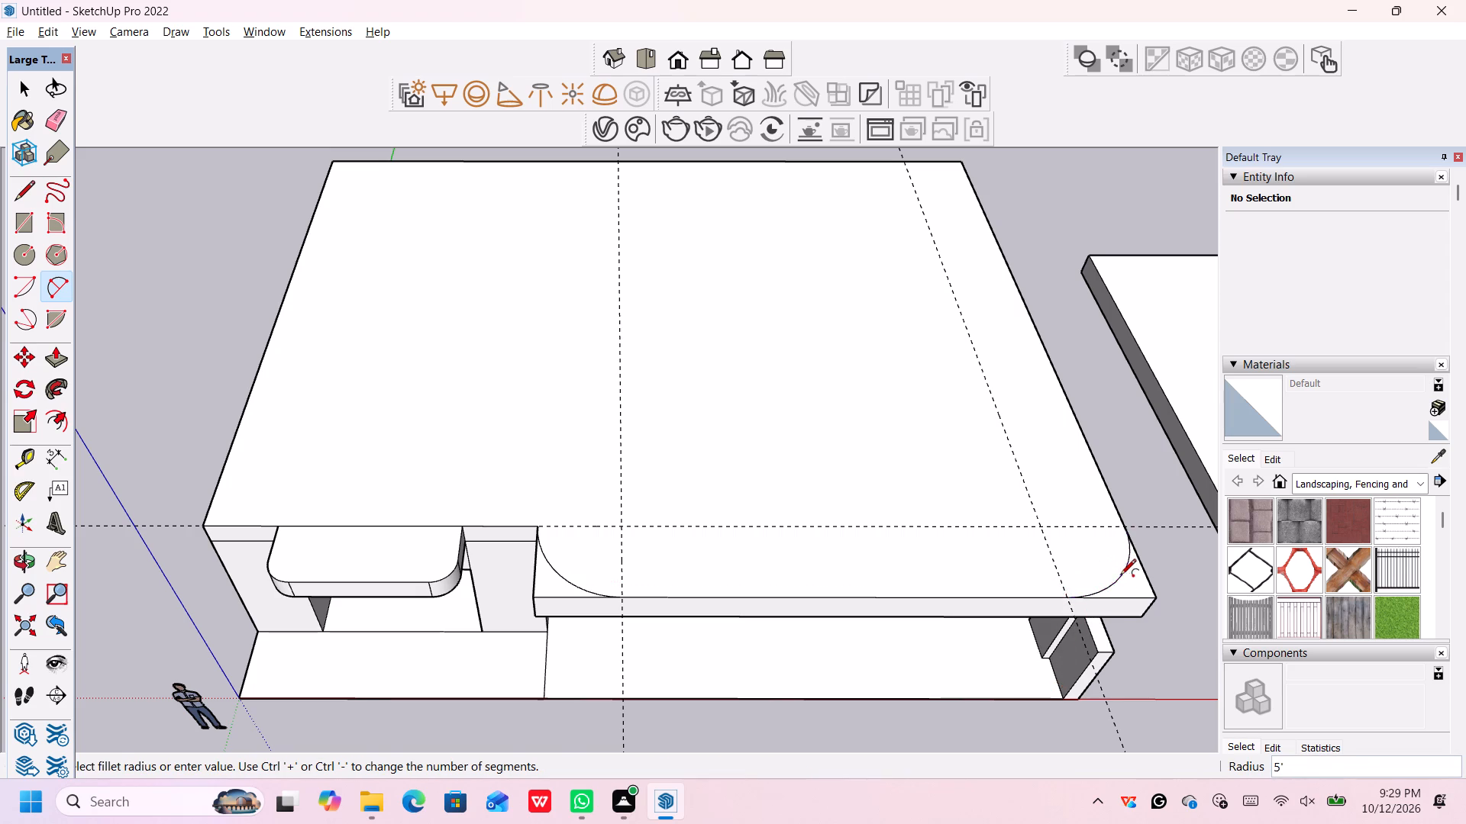
Examine the villa's front and the projecting roof slab with its corner arcs from several angles.
{"action": "middle_click_drag", "start_coordinate": [1091, 705], "coordinate": [476, 513]}
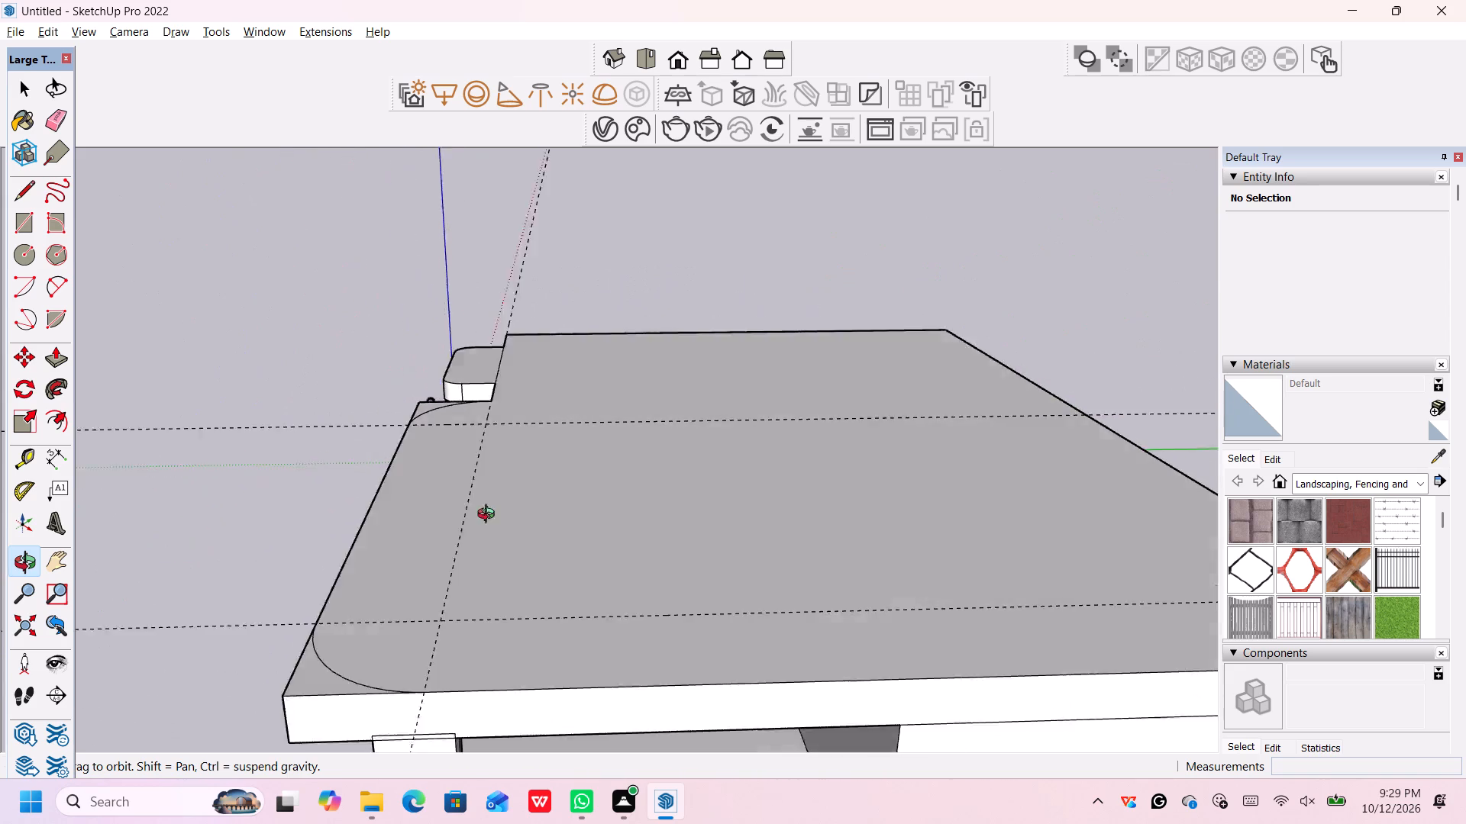
{"action": "middle_click_drag", "start_coordinate": [476, 513], "coordinate": [987, 487]}
{"action": "middle_click_drag", "start_coordinate": [987, 487], "coordinate": [996, 522]}
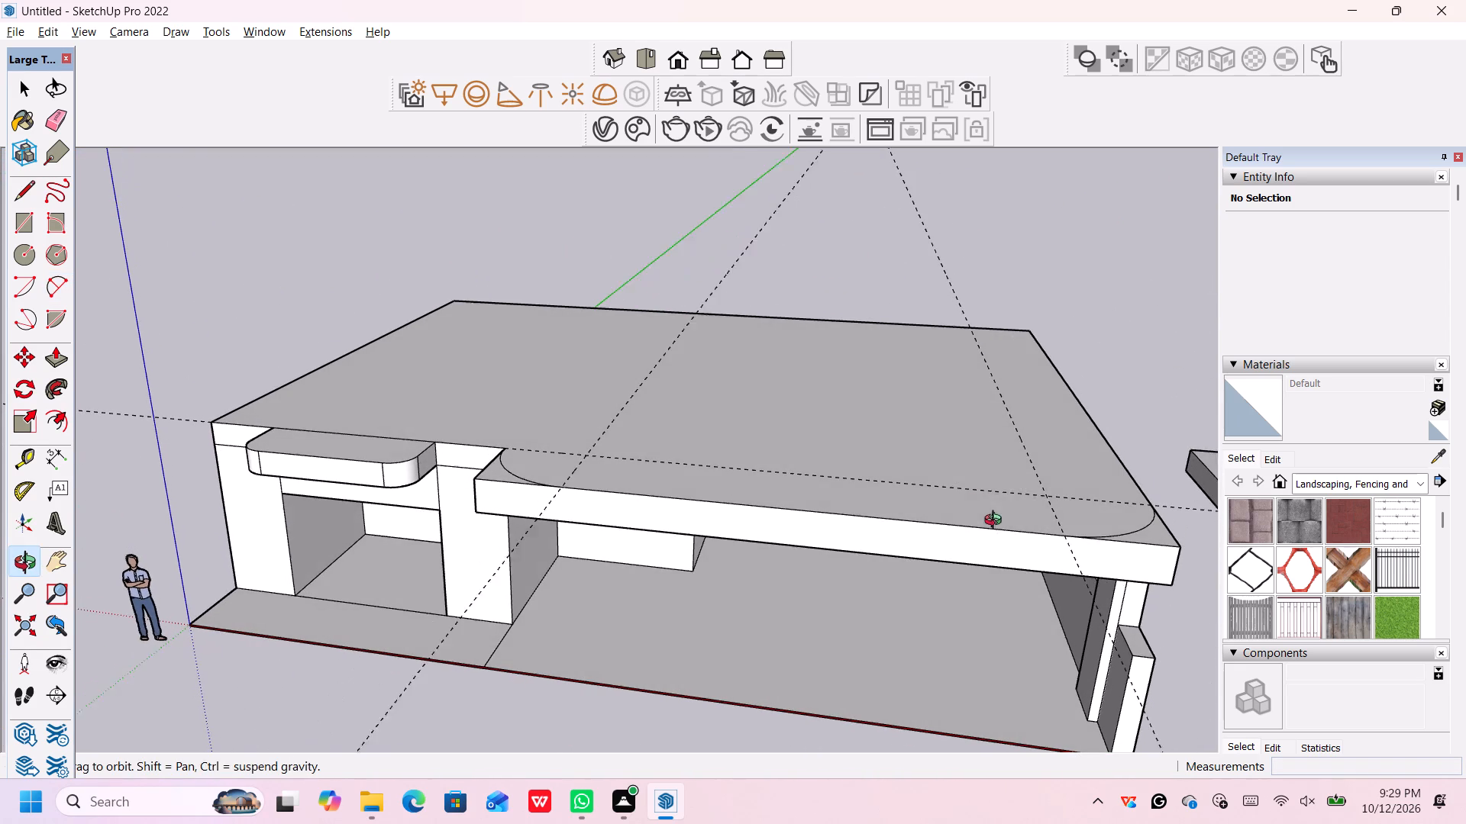
{"action": "middle_click_drag", "start_coordinate": [996, 522], "coordinate": [999, 531]}
{"action": "middle_click", "coordinate": [732, 717]}
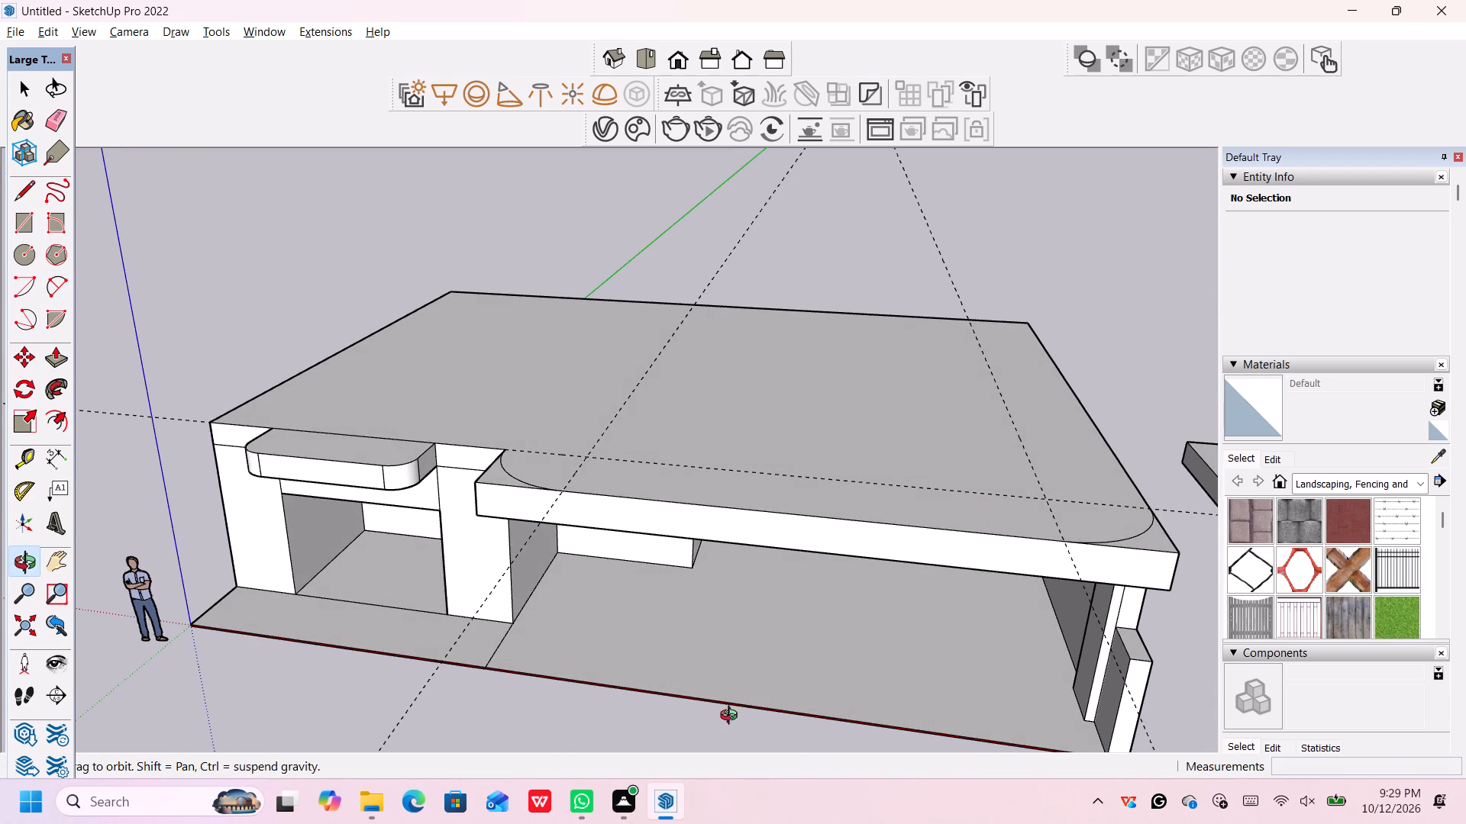
{"action": "key", "text": "space"}
{"action": "middle_click_drag", "start_coordinate": [732, 716], "coordinate": [501, 545]}
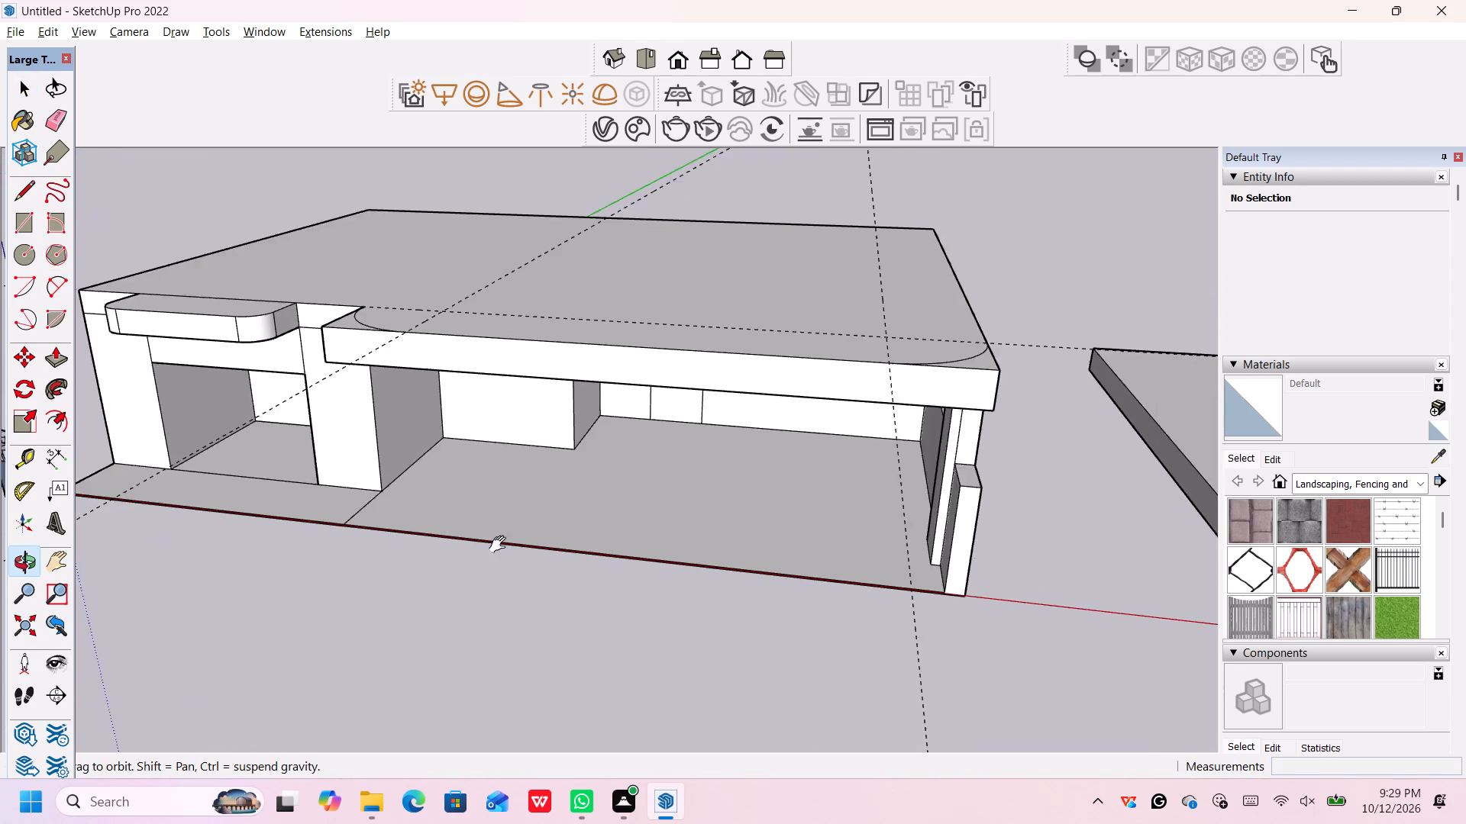
{"action": "middle_click_drag", "start_coordinate": [501, 545], "coordinate": [498, 552]}
{"action": "middle_click_drag", "start_coordinate": [499, 553], "coordinate": [588, 693]}
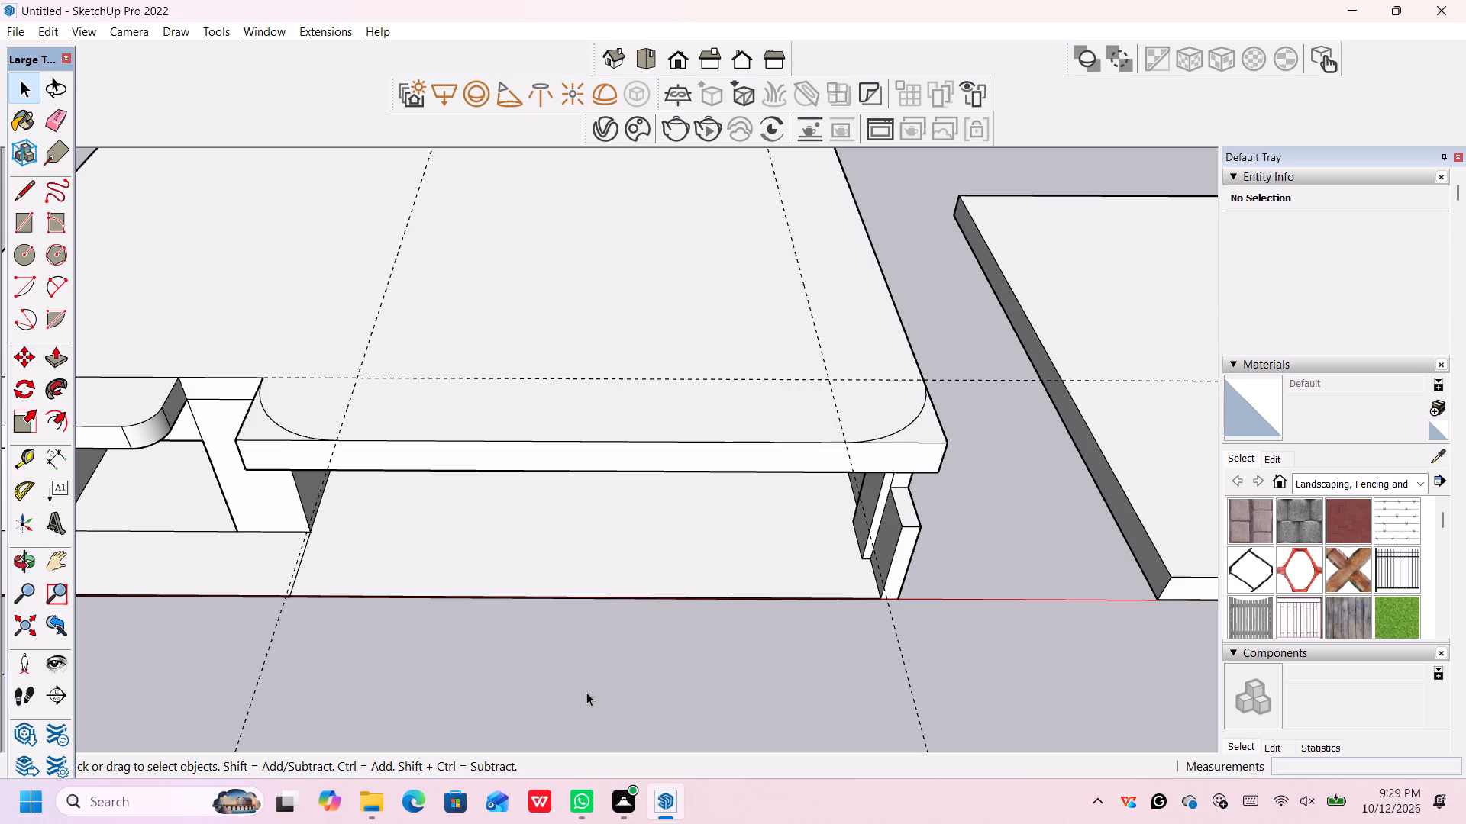
Push the waste piece outside the arc at the slab's pier-side front corner down 2', through the full slab thickness.
{"action": "scroll", "coordinate": [567, 507], "scroll_direction": "up", "scroll_amount": 1}
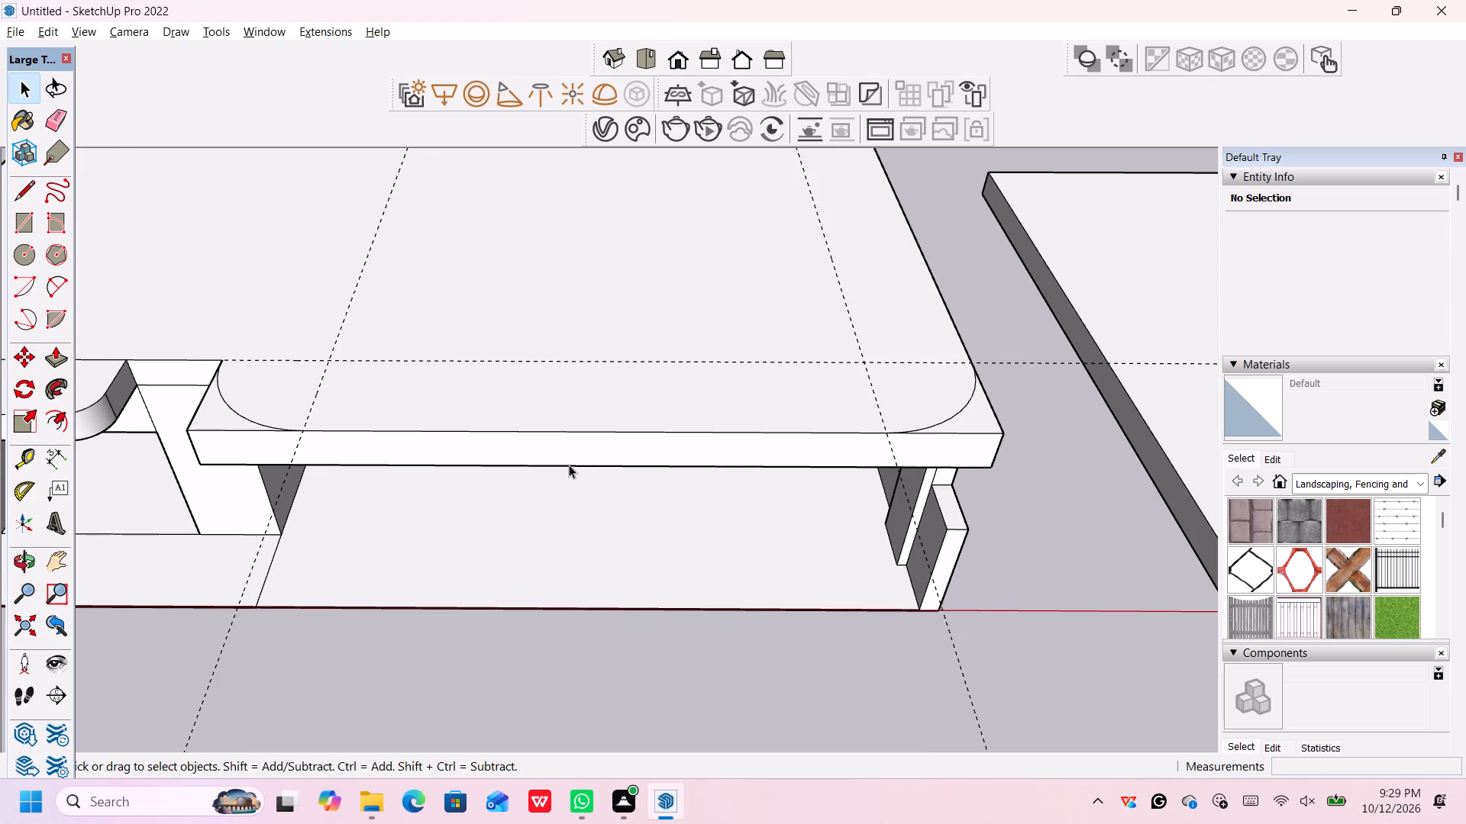
{"action": "key", "text": "p"}
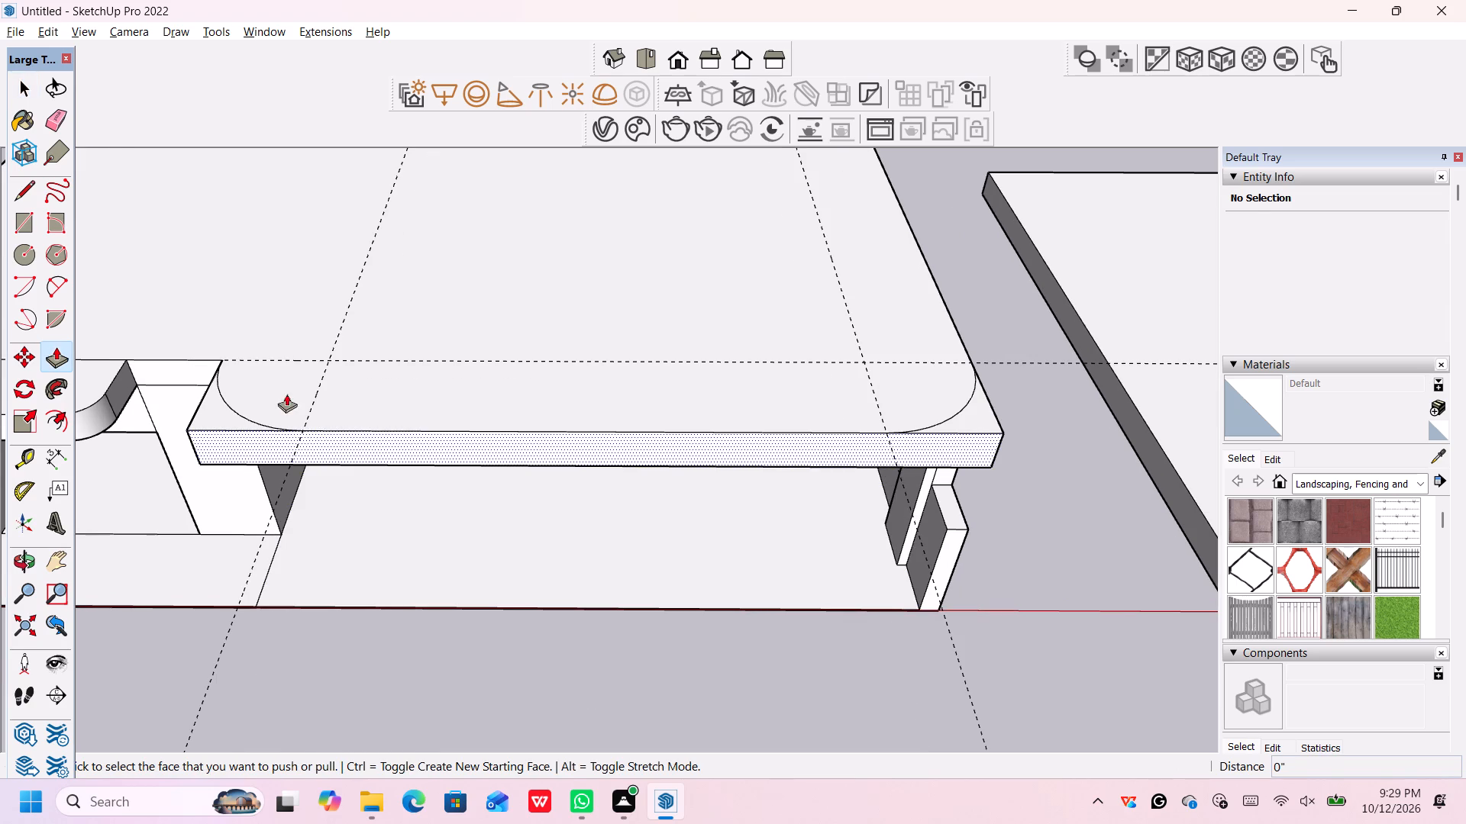
{"action": "left_click", "coordinate": [218, 407]}
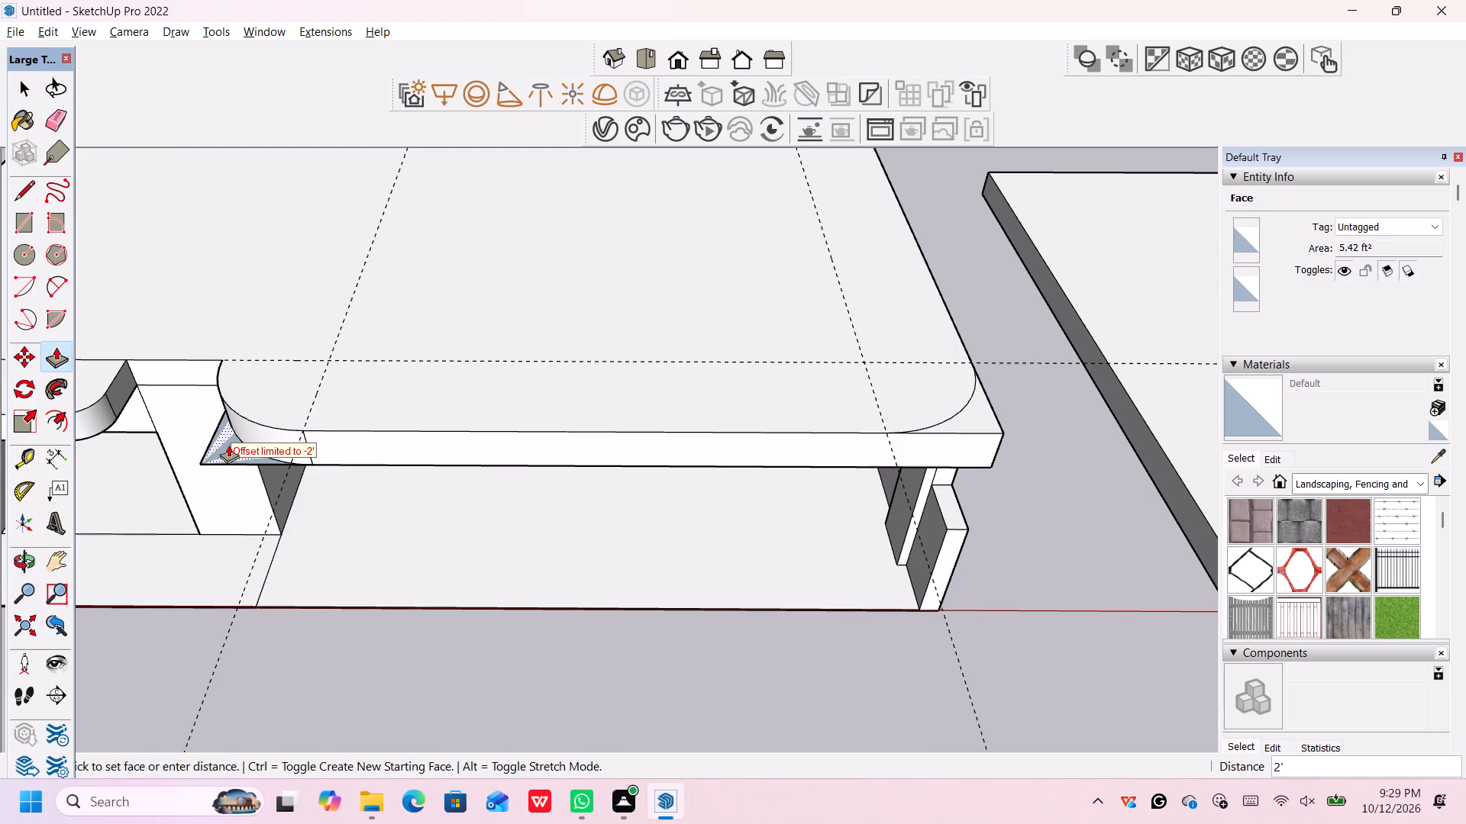
{"action": "left_click", "coordinate": [228, 449]}
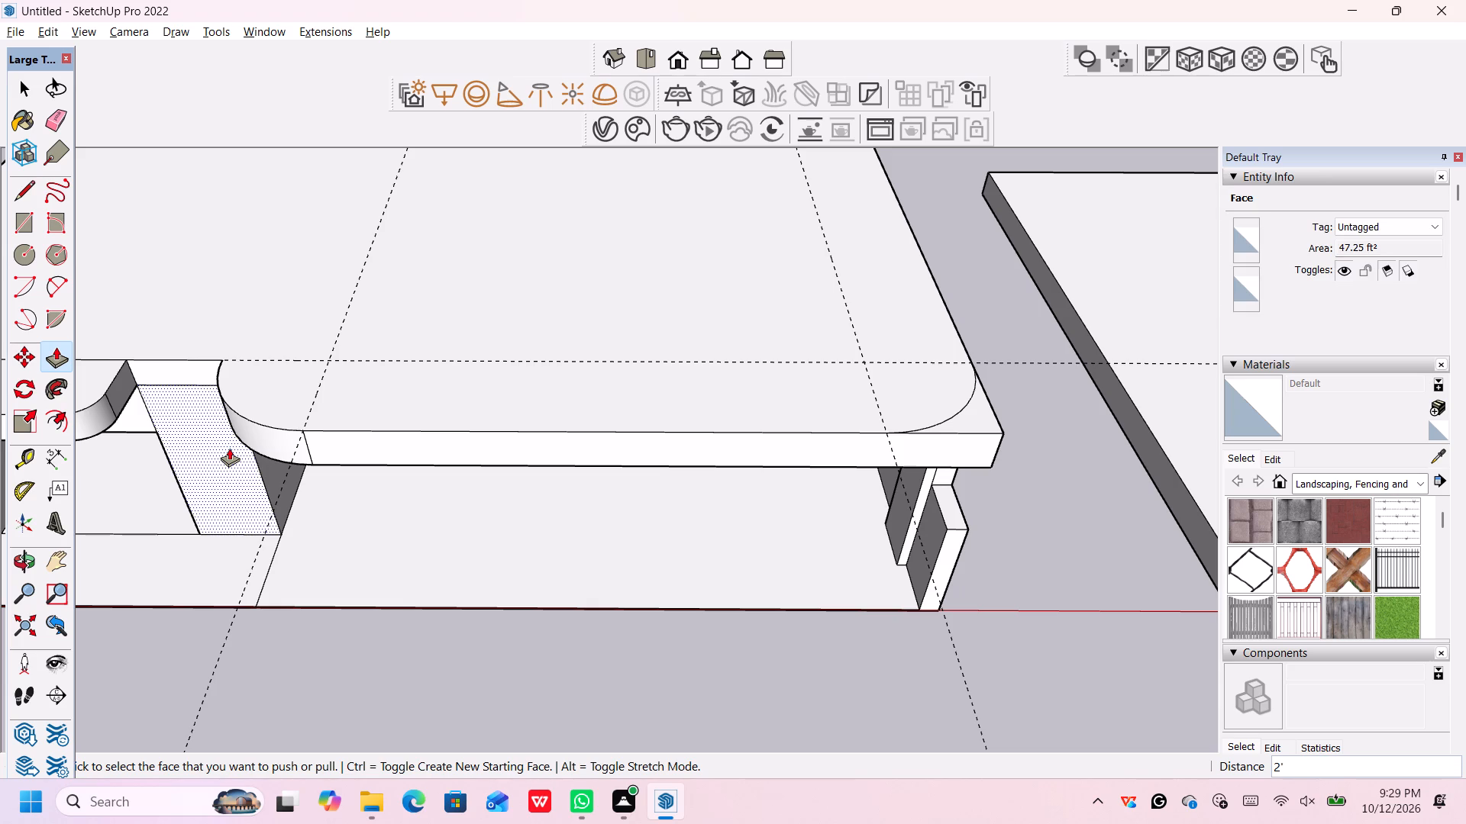
Push the waste piece at the slab's far front corner down 1' 9 5/8", and push its remainder 2 3/8" through.
{"action": "left_click", "coordinate": [980, 415]}
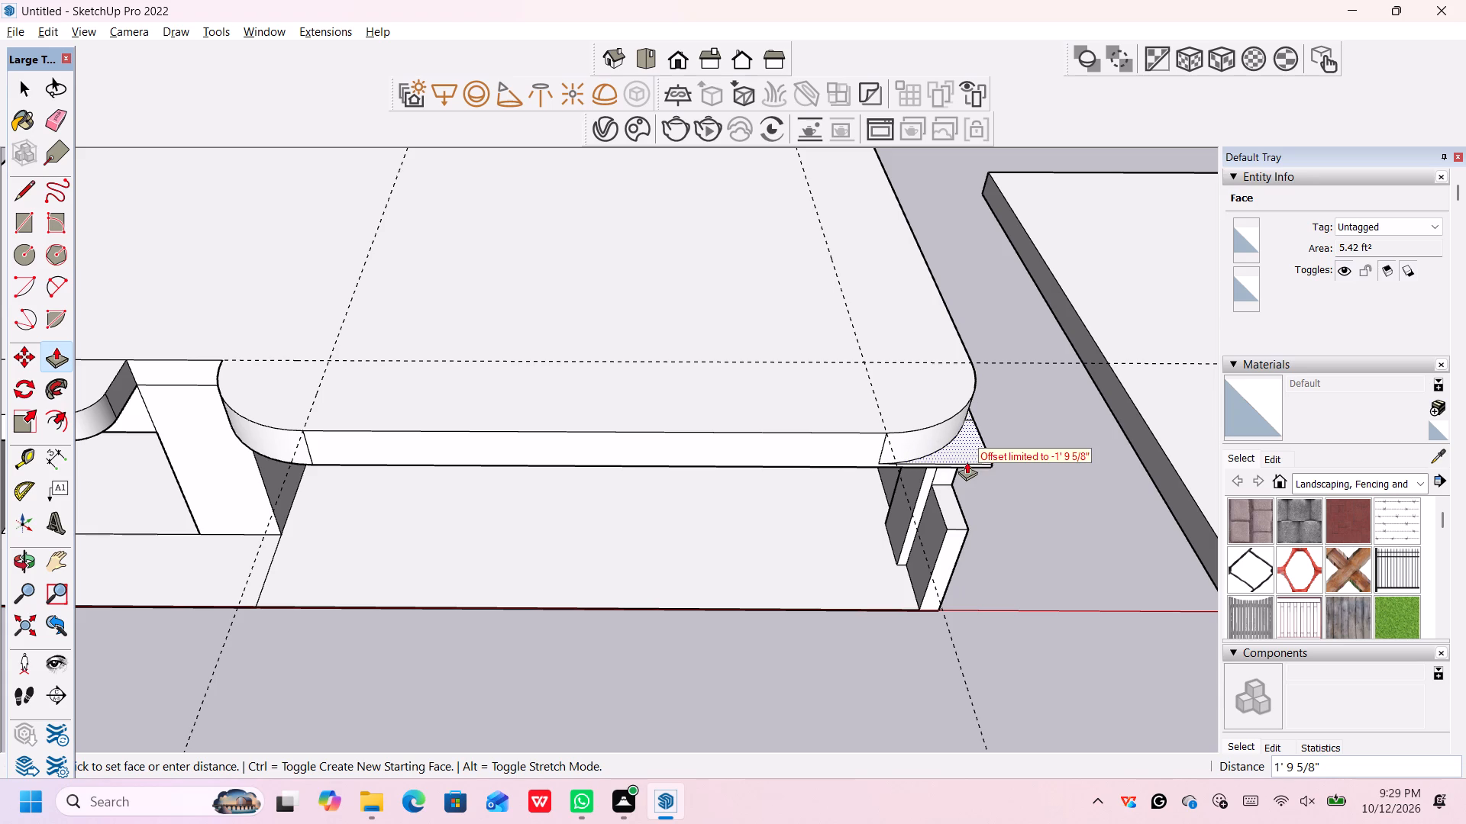
{"action": "scroll", "coordinate": [964, 452], "scroll_direction": "up", "scroll_amount": 1}
{"action": "middle_click_drag", "start_coordinate": [964, 453], "coordinate": [948, 537]}
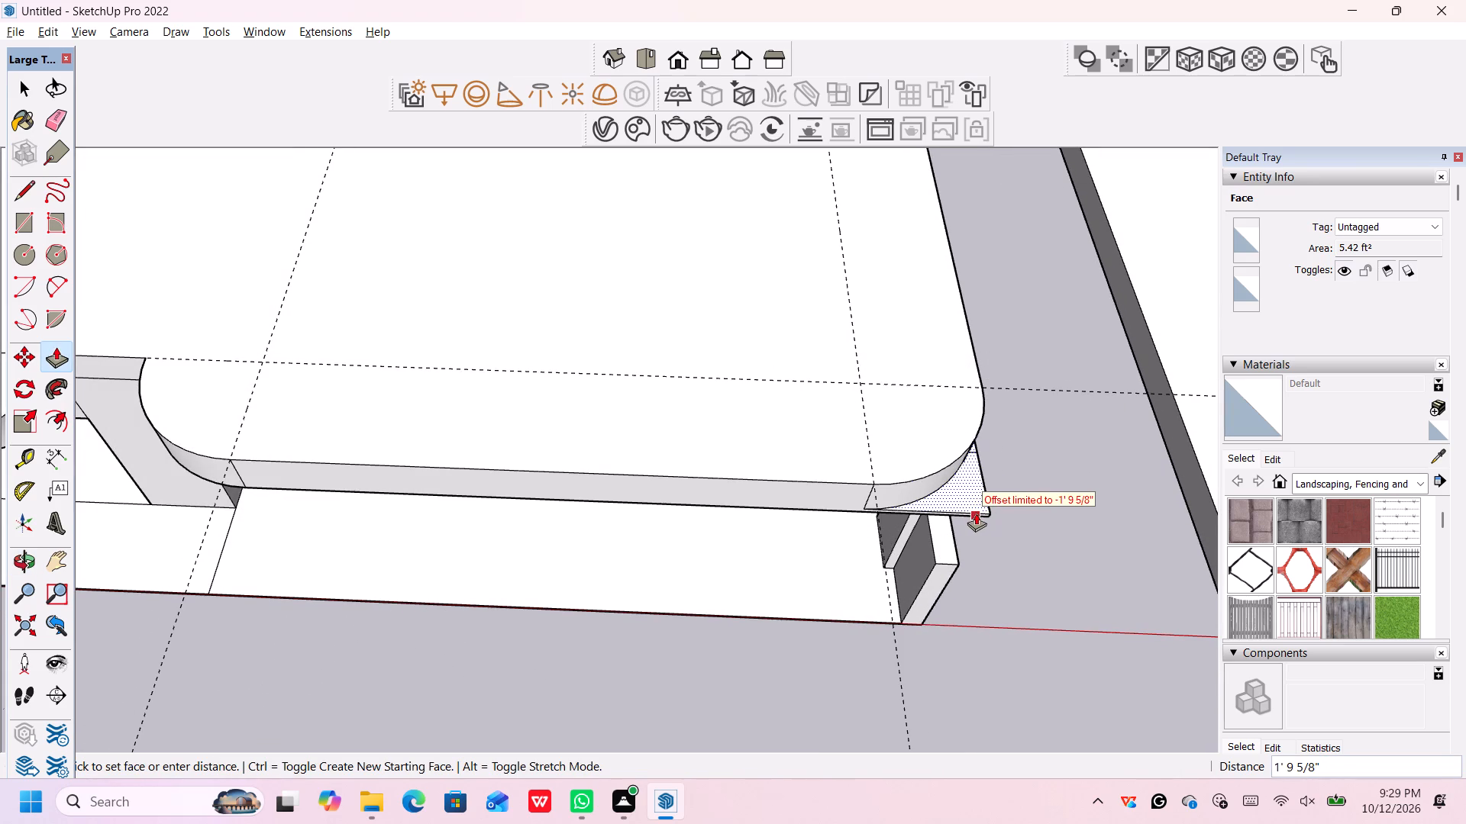
{"action": "left_click", "coordinate": [966, 511]}
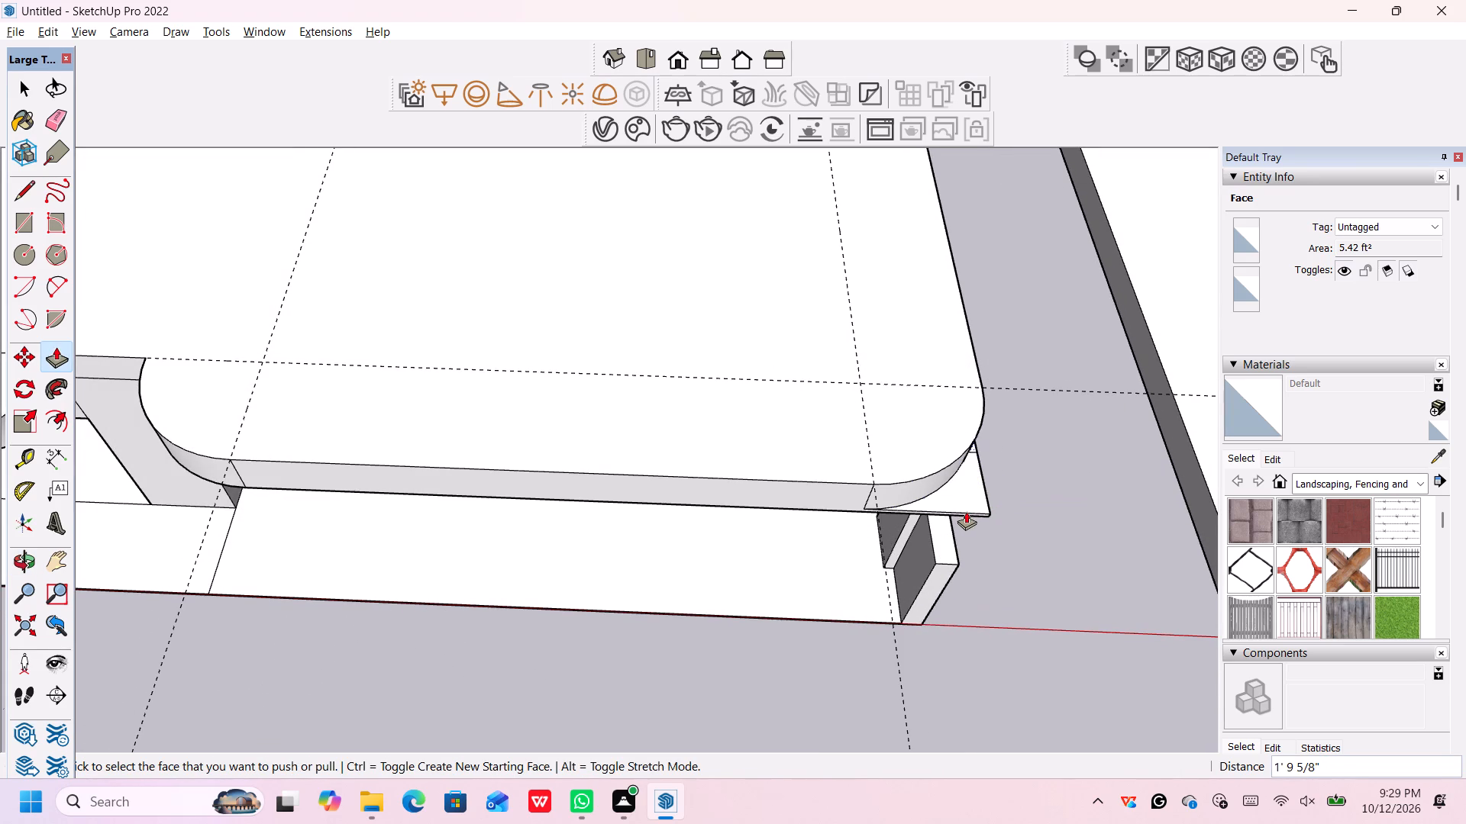
{"action": "left_click", "coordinate": [970, 490]}
{"action": "left_click", "coordinate": [966, 504]}
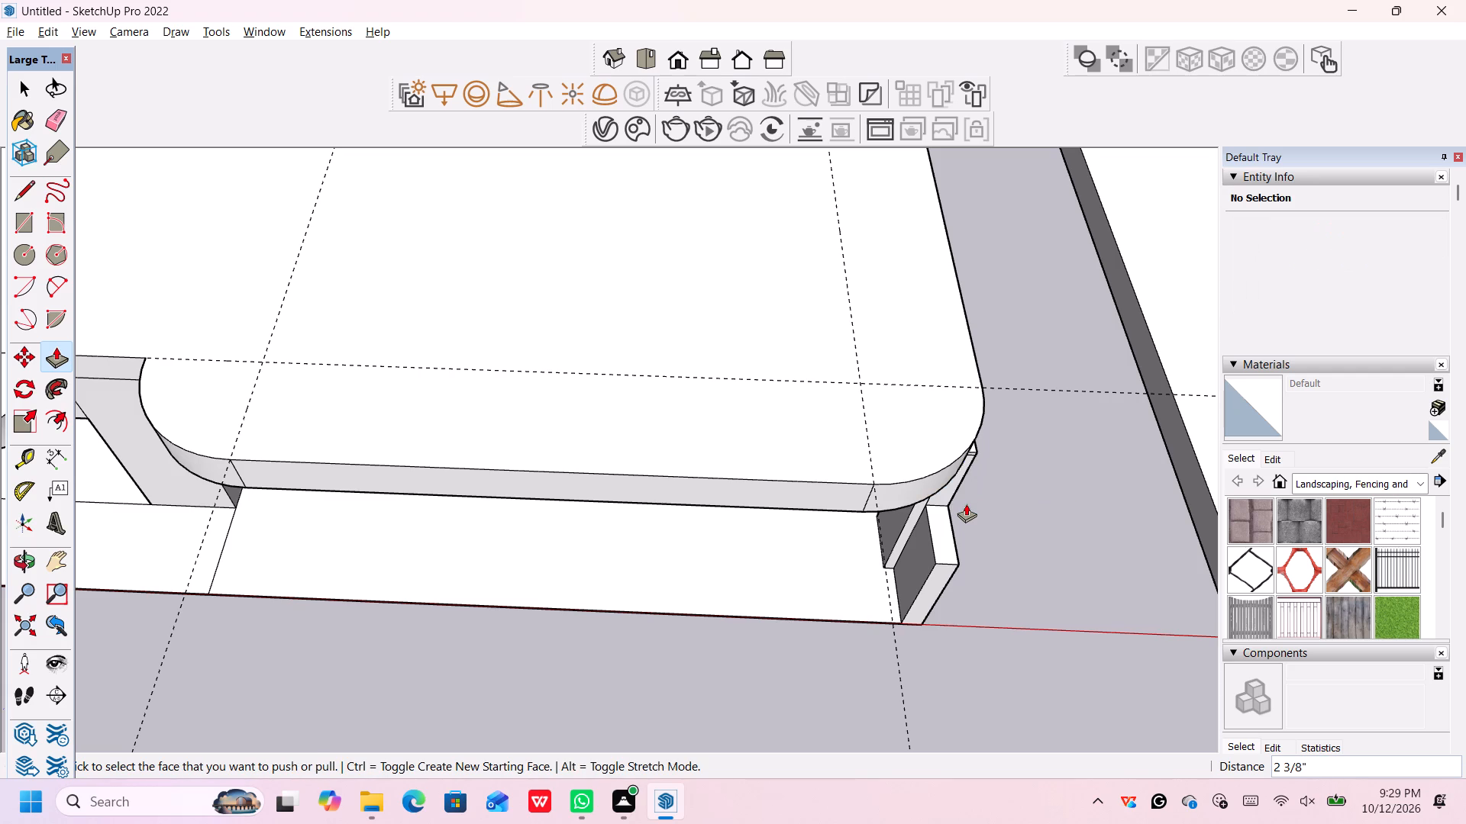
Delete the three construction guides crossing the roof slab.
{"action": "scroll", "coordinate": [967, 501], "scroll_direction": "up", "scroll_amount": 1}
{"action": "scroll", "coordinate": [970, 501], "scroll_direction": "down", "scroll_amount": 2}
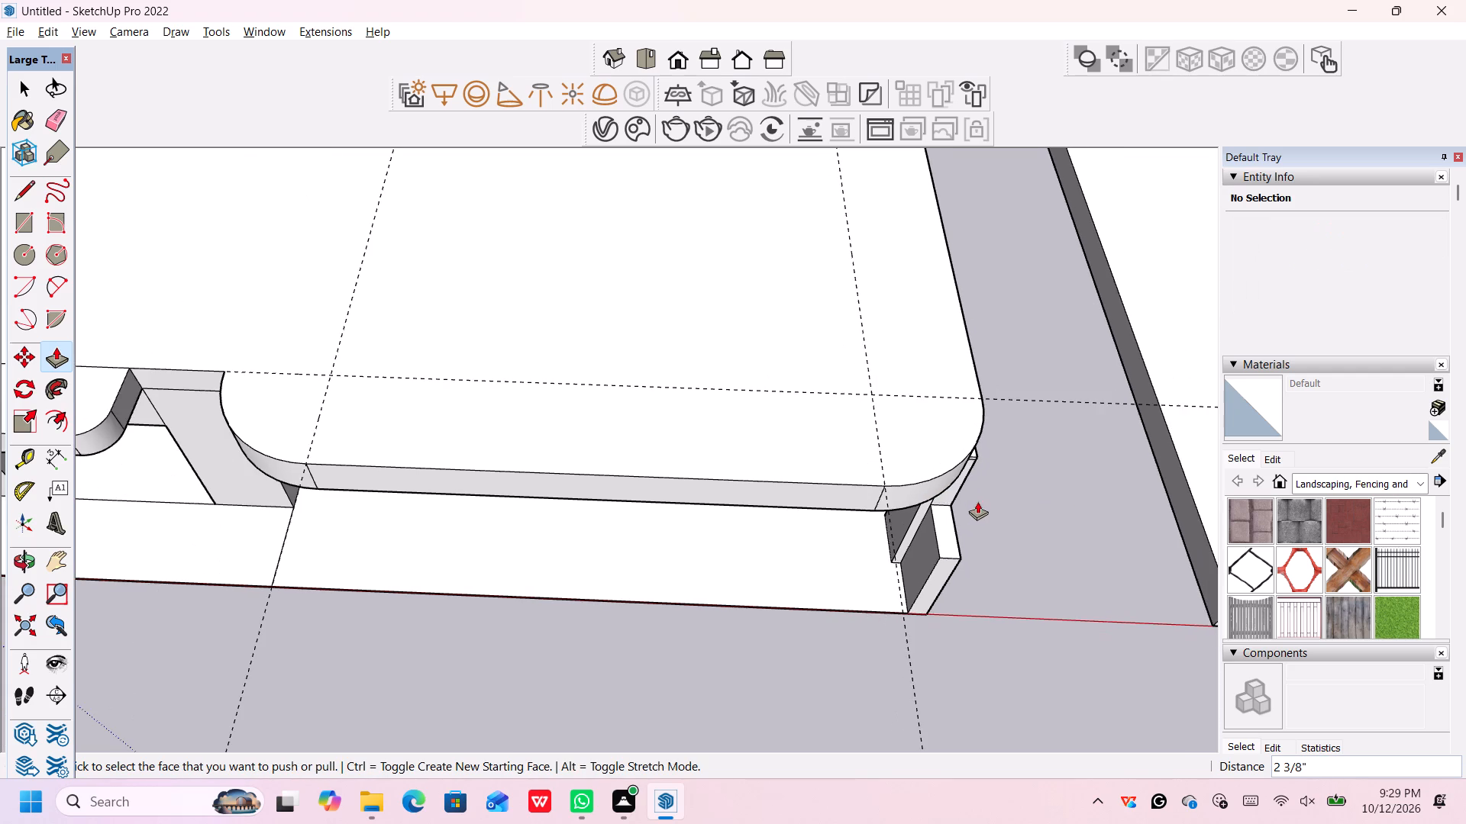
{"action": "scroll", "coordinate": [994, 553], "scroll_direction": "down", "scroll_amount": 2}
{"action": "middle_click_drag", "start_coordinate": [981, 624], "coordinate": [982, 542]}
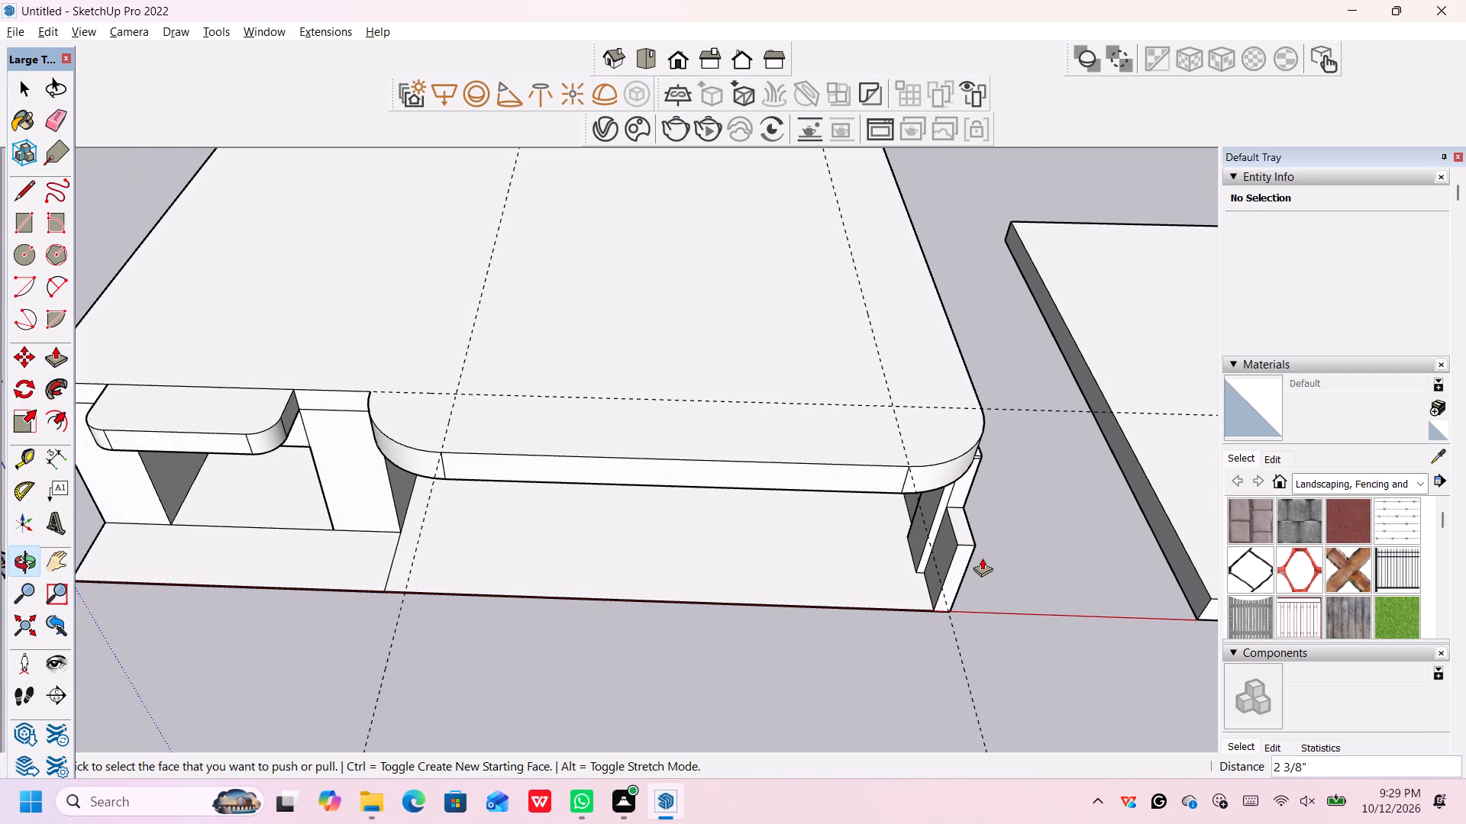
{"action": "key", "text": "space"}
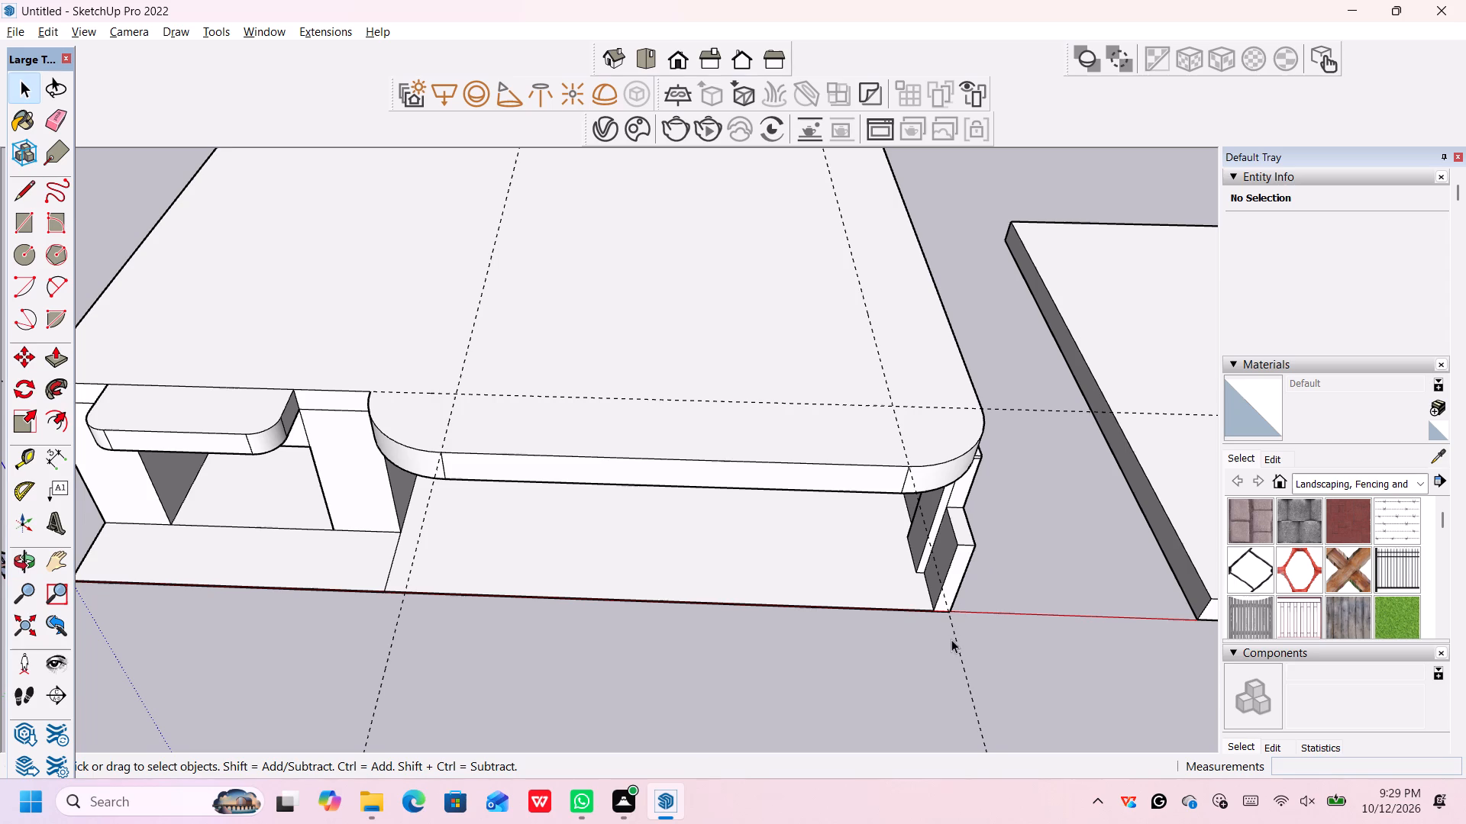
{"action": "left_click", "coordinate": [957, 639]}
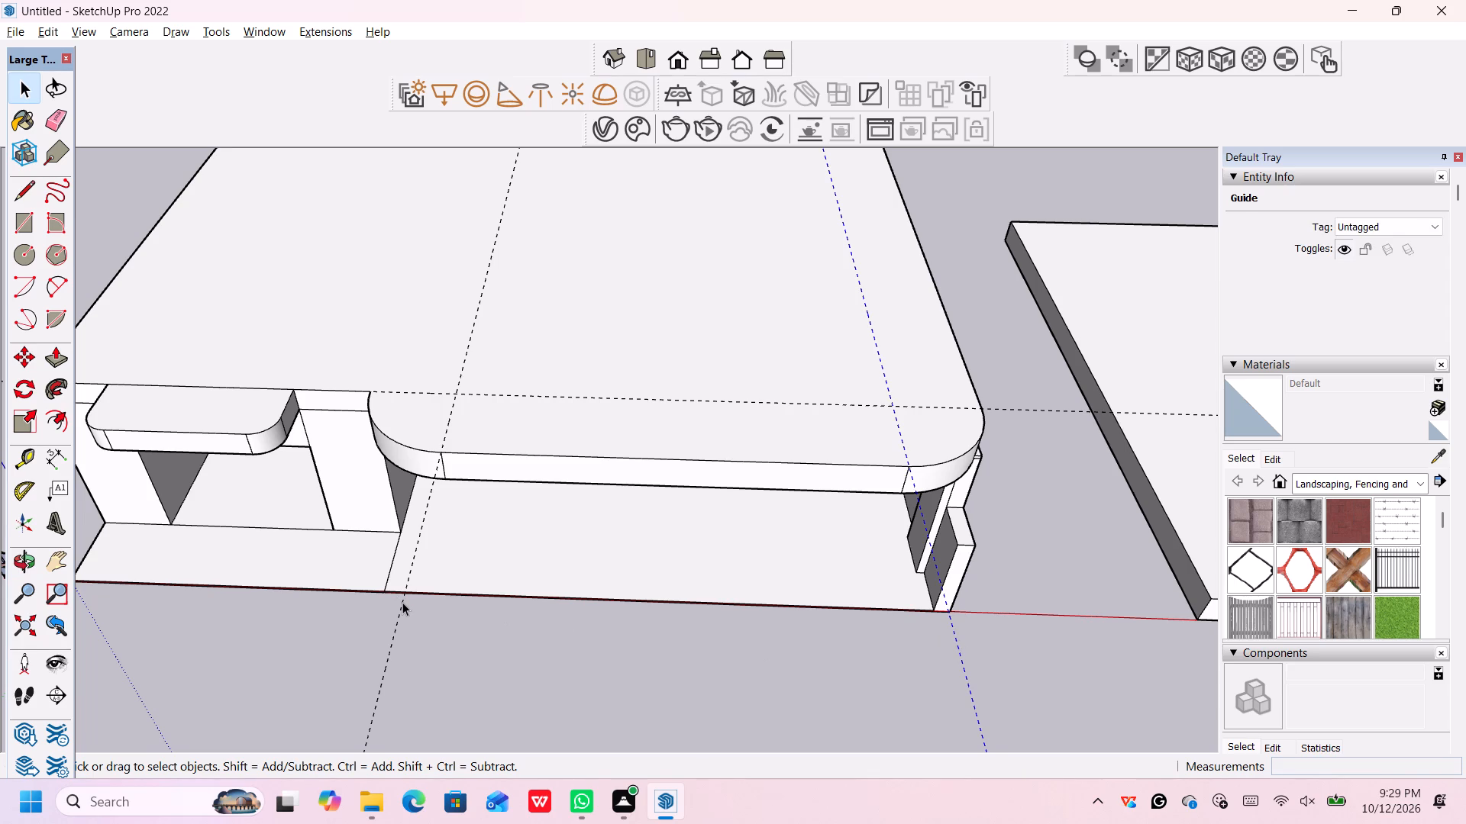
{"action": "left_click", "coordinate": [401, 605], "text": "ctrl"}
{"action": "left_click", "coordinate": [1064, 409], "text": "ctrl"}
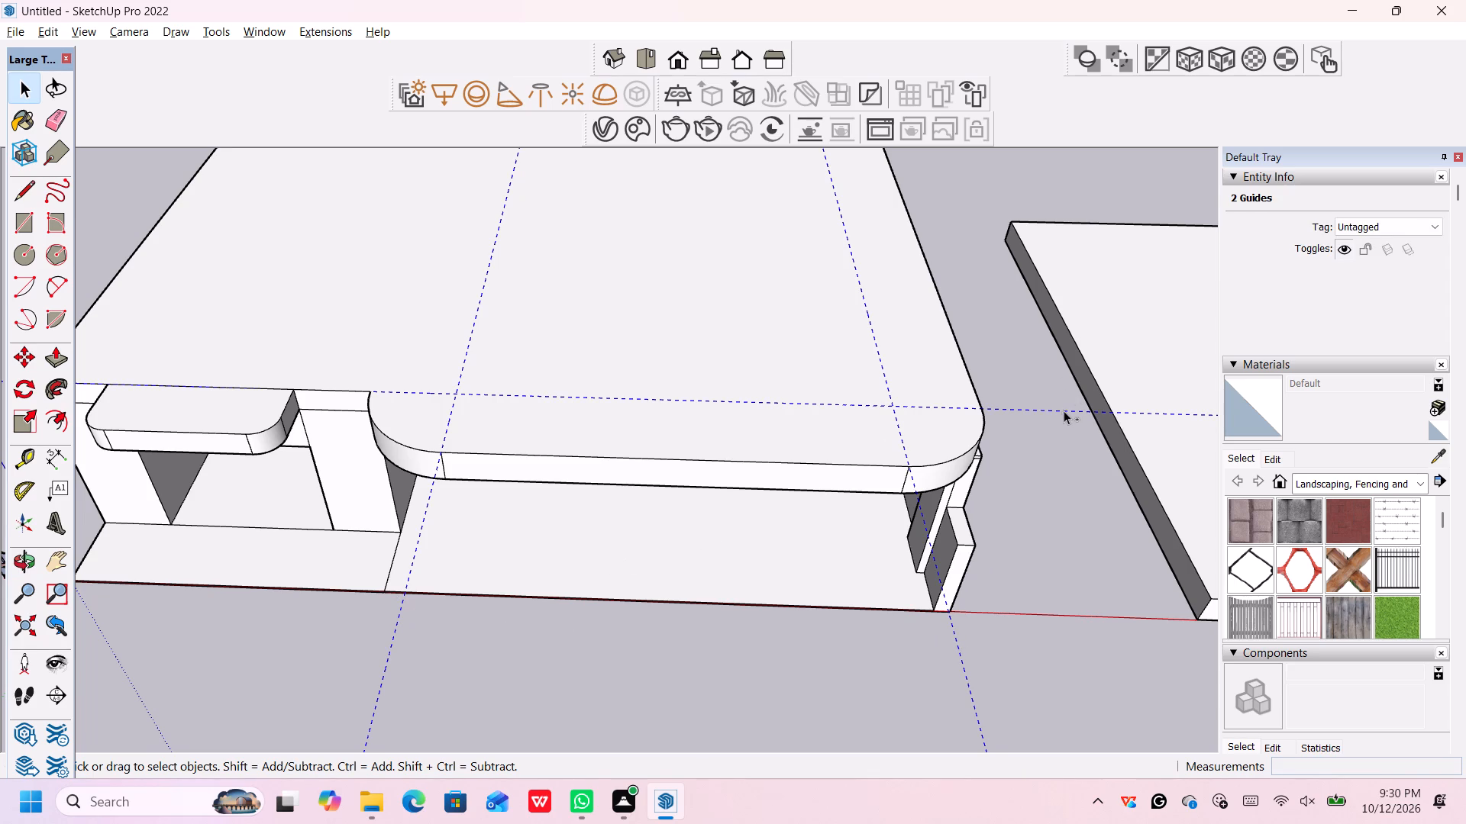
{"action": "key", "text": "Delete"}
{"action": "scroll", "coordinate": [986, 533], "scroll_direction": "down", "scroll_amount": 2}
{"action": "scroll", "coordinate": [986, 534], "scroll_direction": "up", "scroll_amount": 1}
{"action": "scroll", "coordinate": [986, 534], "scroll_direction": "down", "scroll_amount": 4}
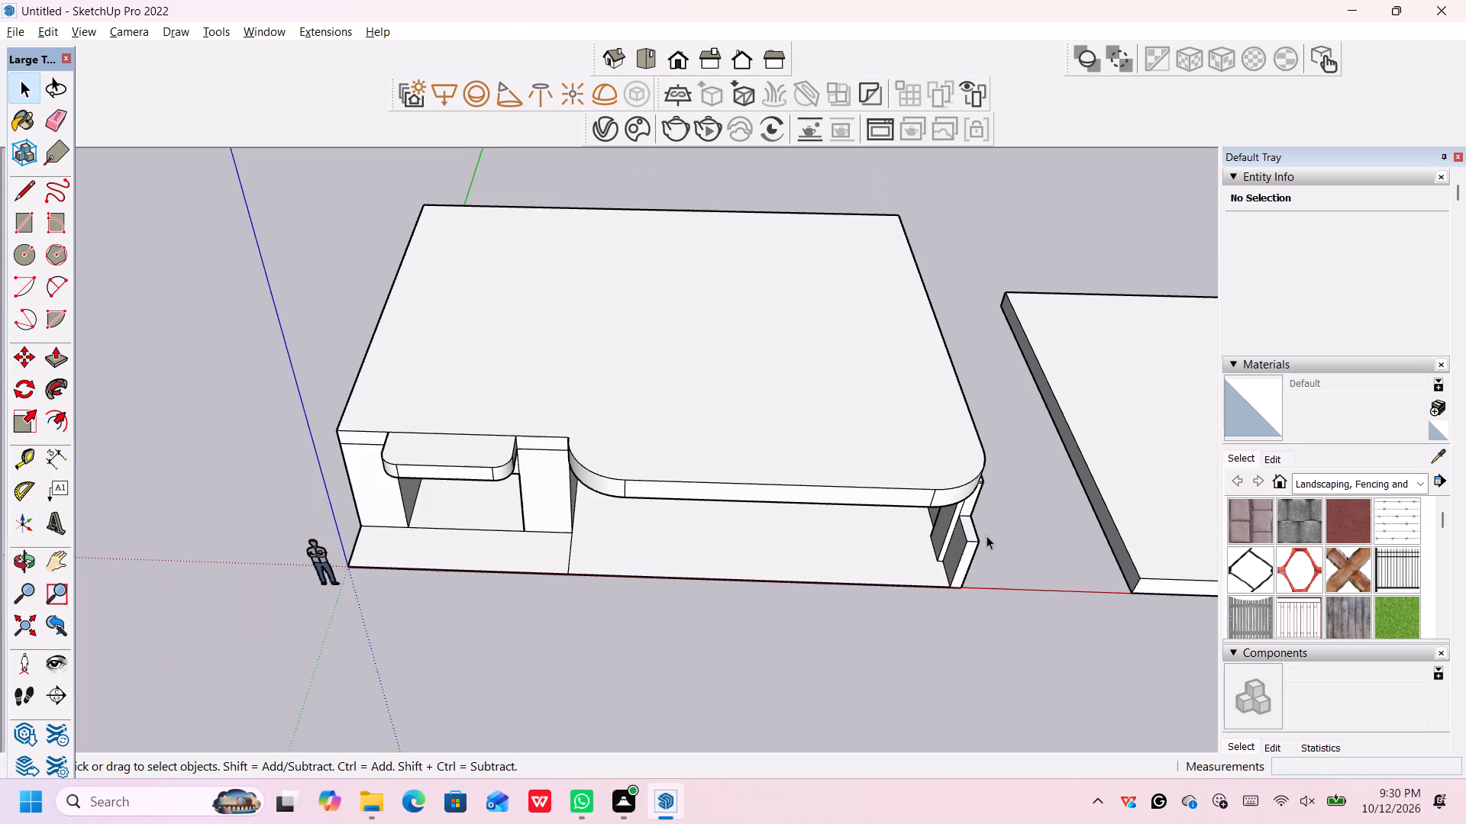
Examine the villa's front elevation, with the porch, canopy and rounded roof slab, from several angles and distances.
{"action": "scroll", "coordinate": [986, 538], "scroll_direction": "down", "scroll_amount": 1}
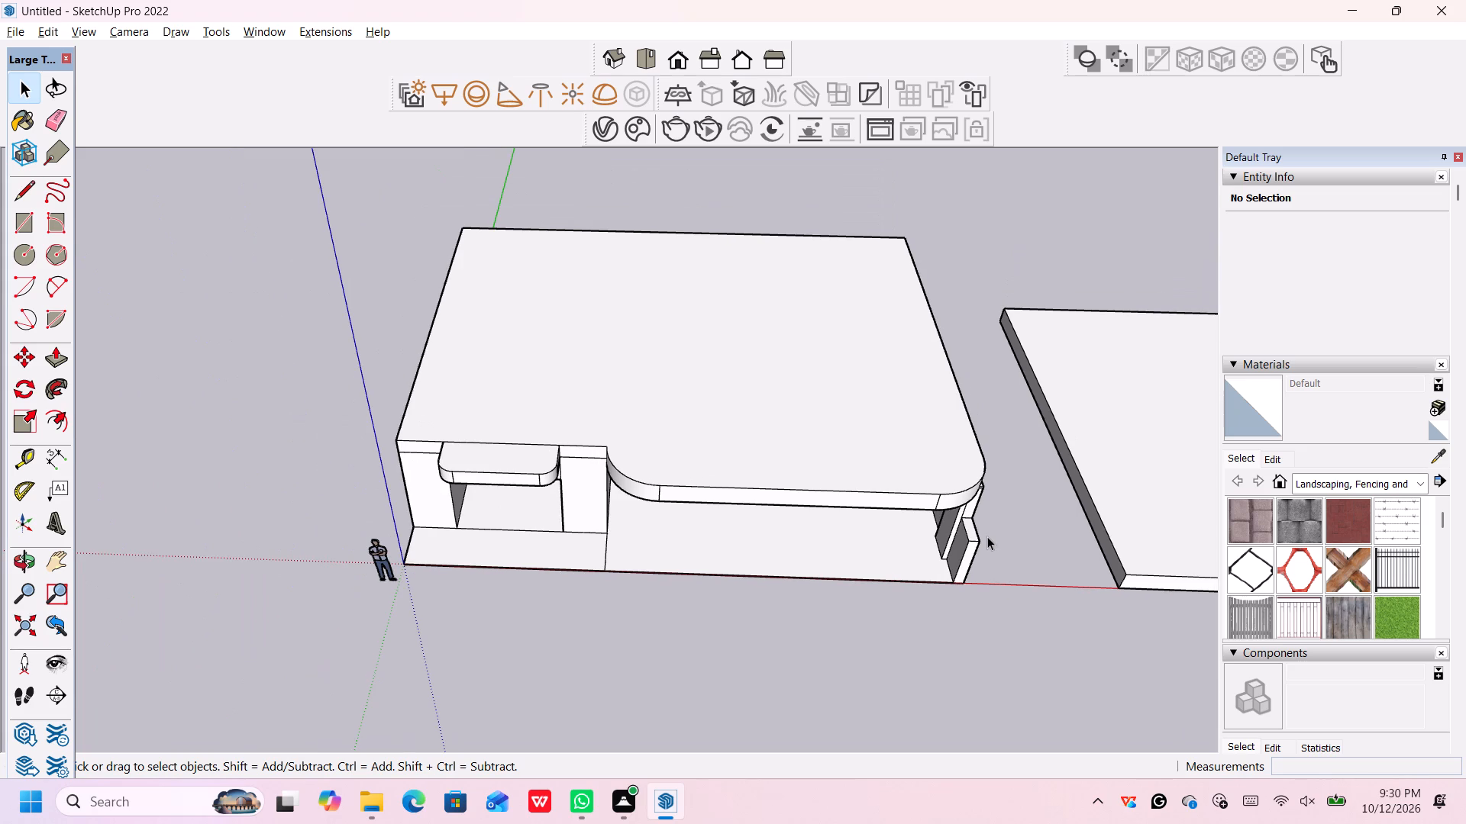
{"action": "scroll", "coordinate": [987, 536], "scroll_direction": "up", "scroll_amount": 2}
{"action": "middle_click_drag", "start_coordinate": [998, 616], "coordinate": [1002, 519]}
{"action": "scroll", "coordinate": [581, 621], "scroll_direction": "up", "scroll_amount": 3}
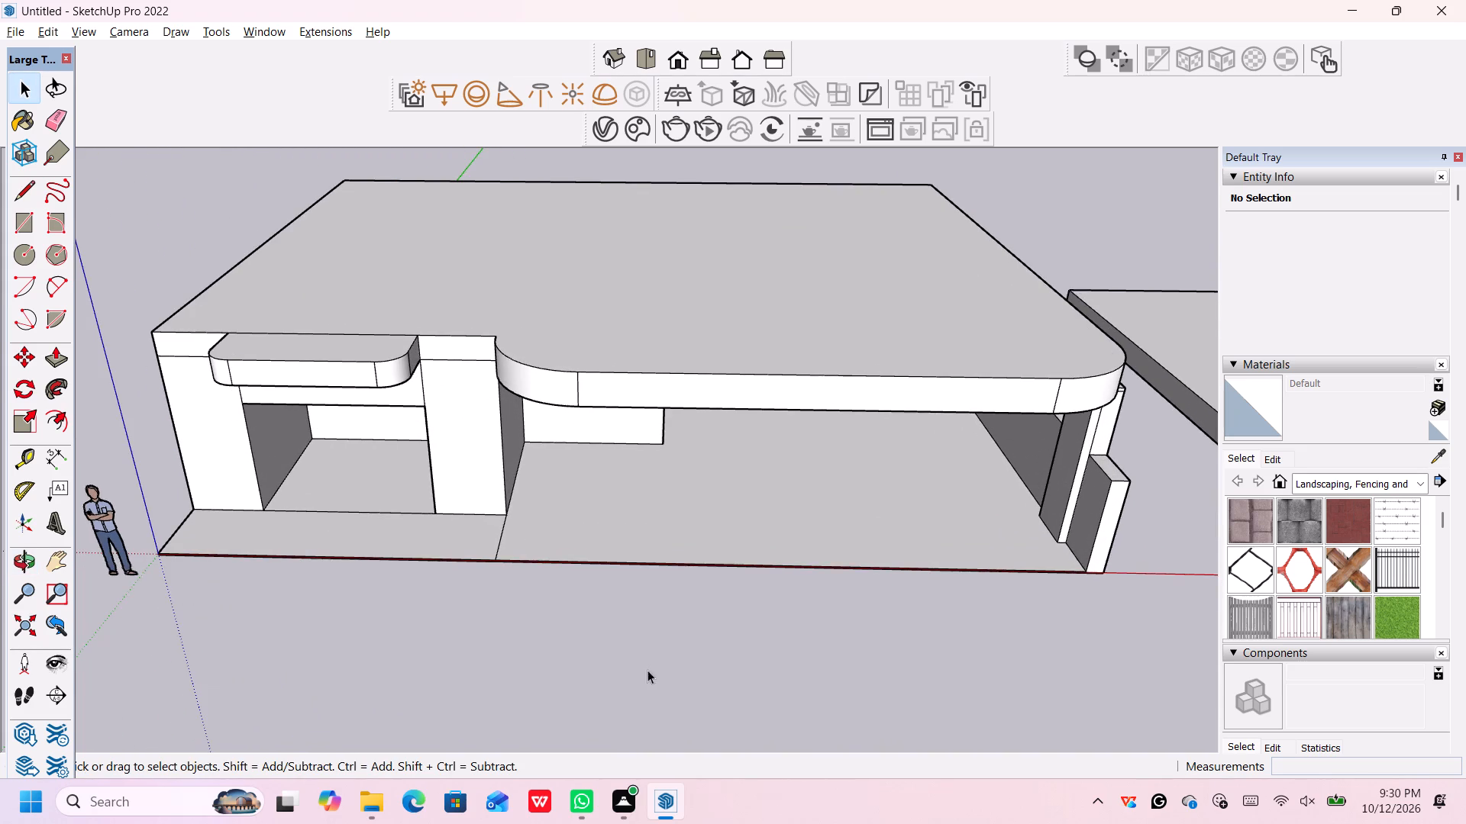
{"action": "middle_click_drag", "start_coordinate": [652, 671], "coordinate": [667, 617]}
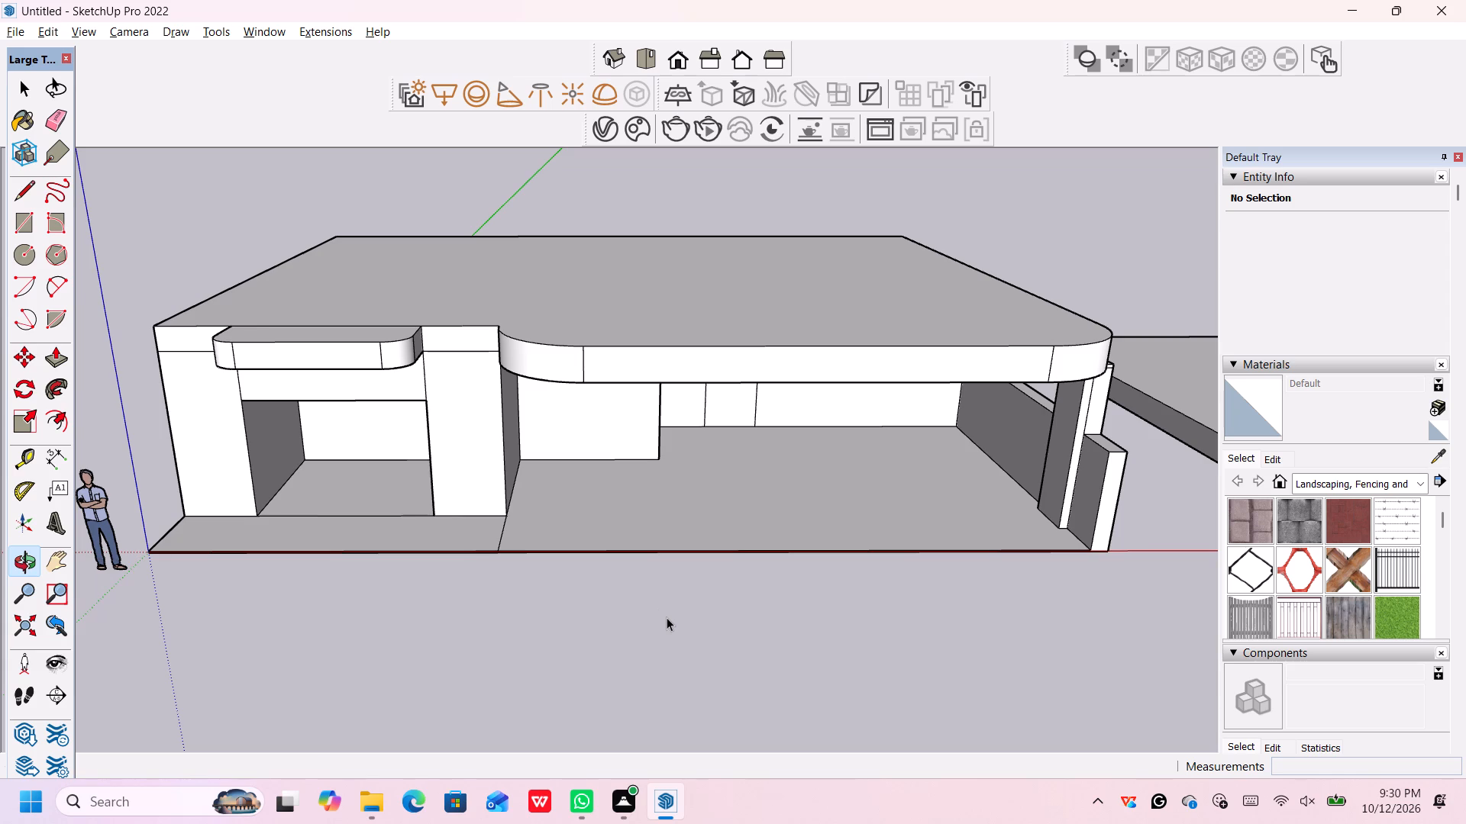
{"action": "scroll", "coordinate": [668, 617], "scroll_direction": "down", "scroll_amount": 1}
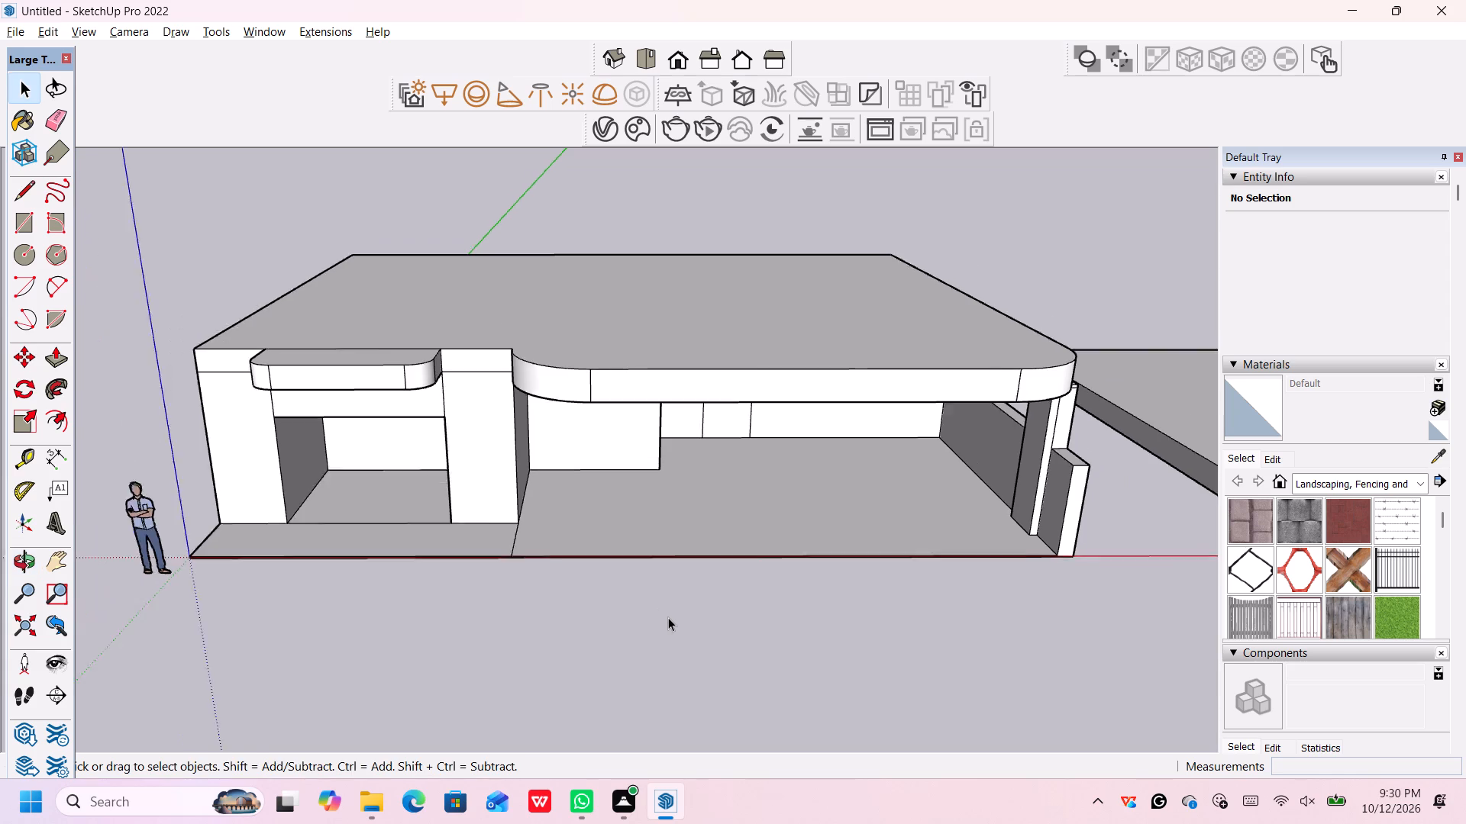
{"action": "scroll", "coordinate": [668, 617], "scroll_direction": "down", "scroll_amount": 6}
{"action": "middle_click_drag", "start_coordinate": [737, 640], "coordinate": [733, 605]}
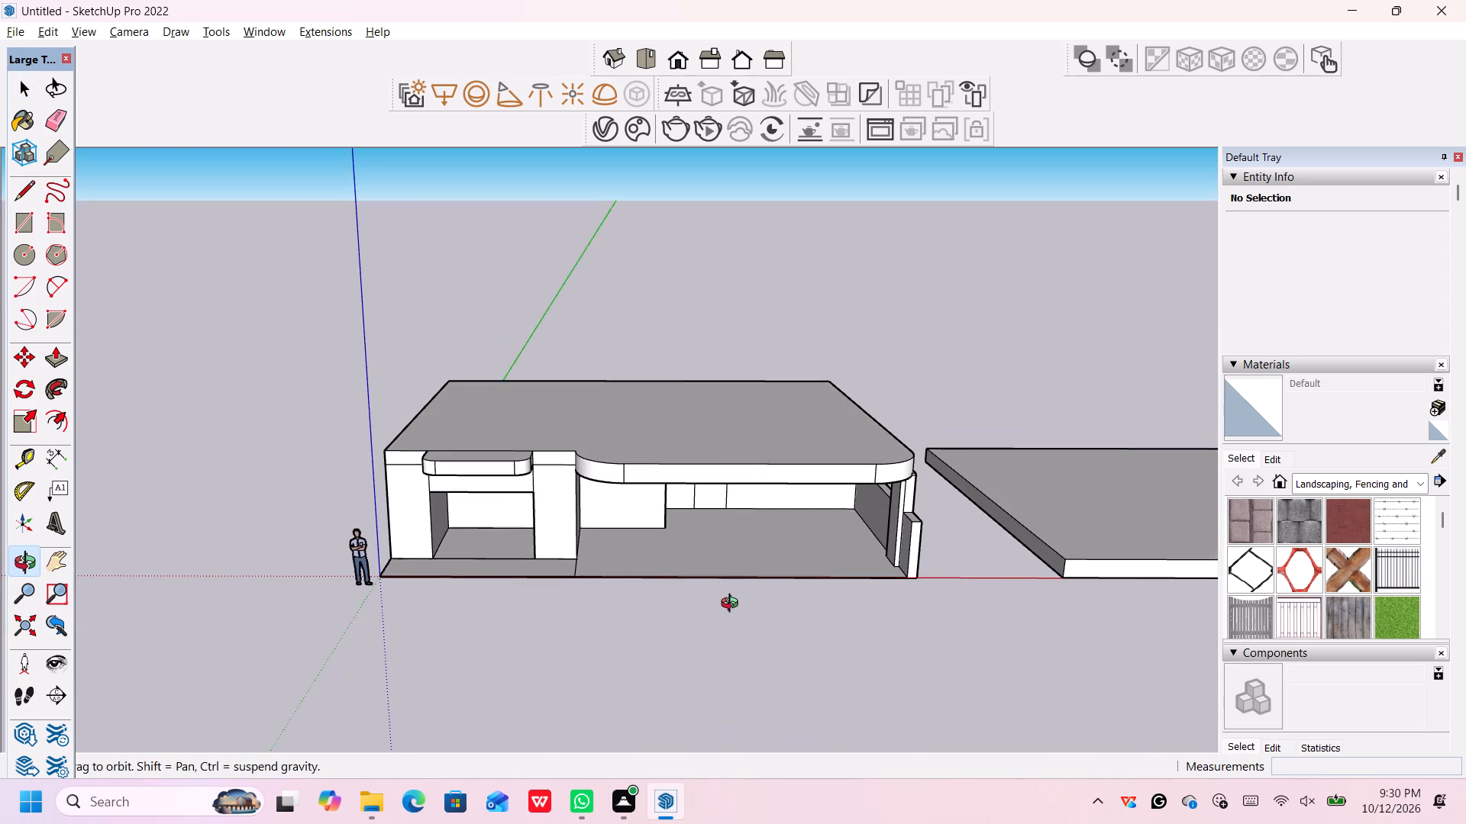
{"action": "middle_click_drag", "start_coordinate": [733, 605], "coordinate": [731, 602]}
{"action": "scroll", "coordinate": [731, 604], "scroll_direction": "up", "scroll_amount": 6}
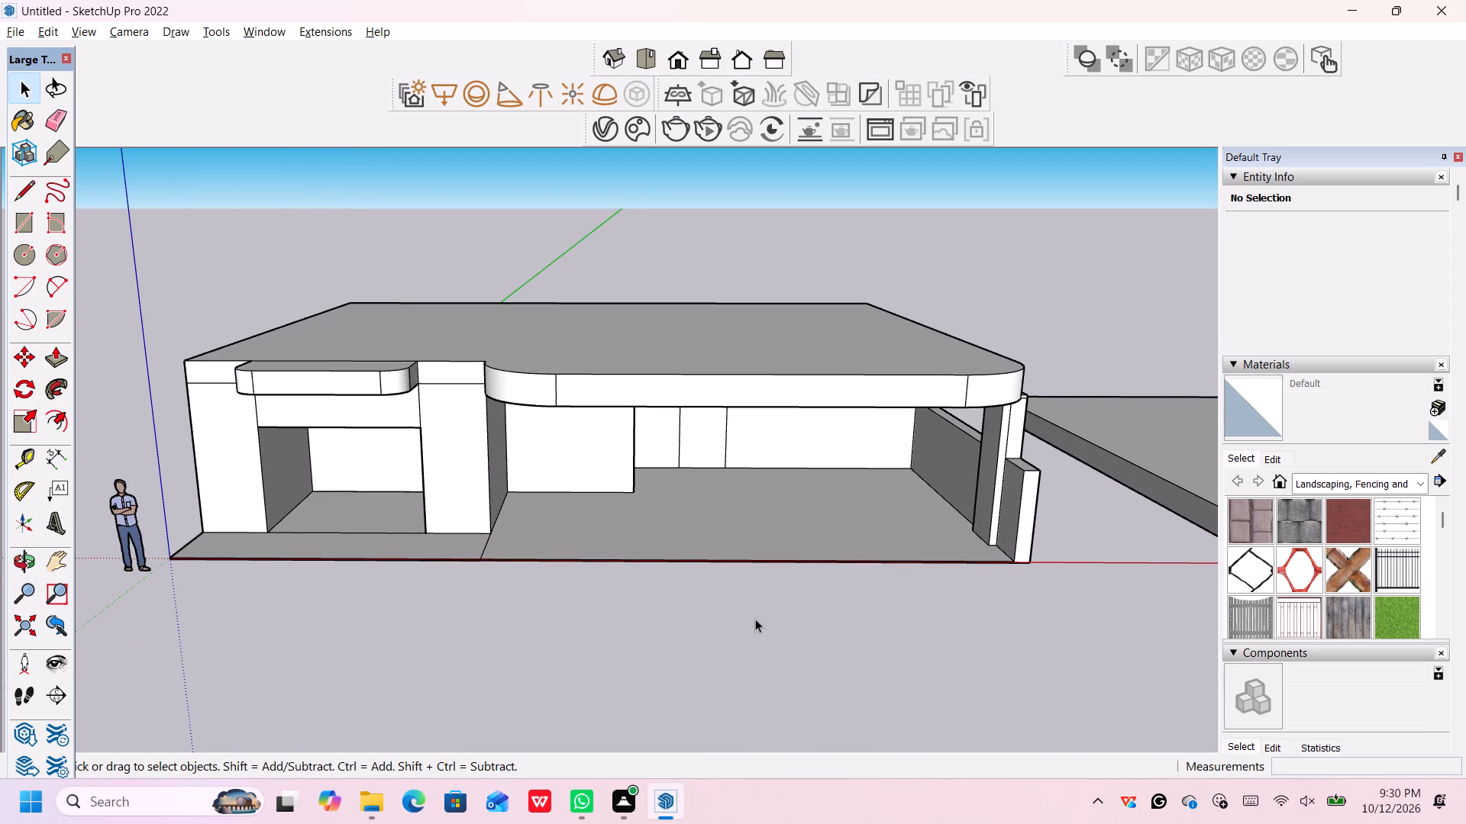
{"action": "middle_click_drag", "start_coordinate": [755, 619], "coordinate": [737, 549]}
Push the door rectangle on the porch's rear wall 10' inward to form a recessed door opening.
{"action": "scroll", "coordinate": [722, 510], "scroll_direction": "up", "scroll_amount": 7}
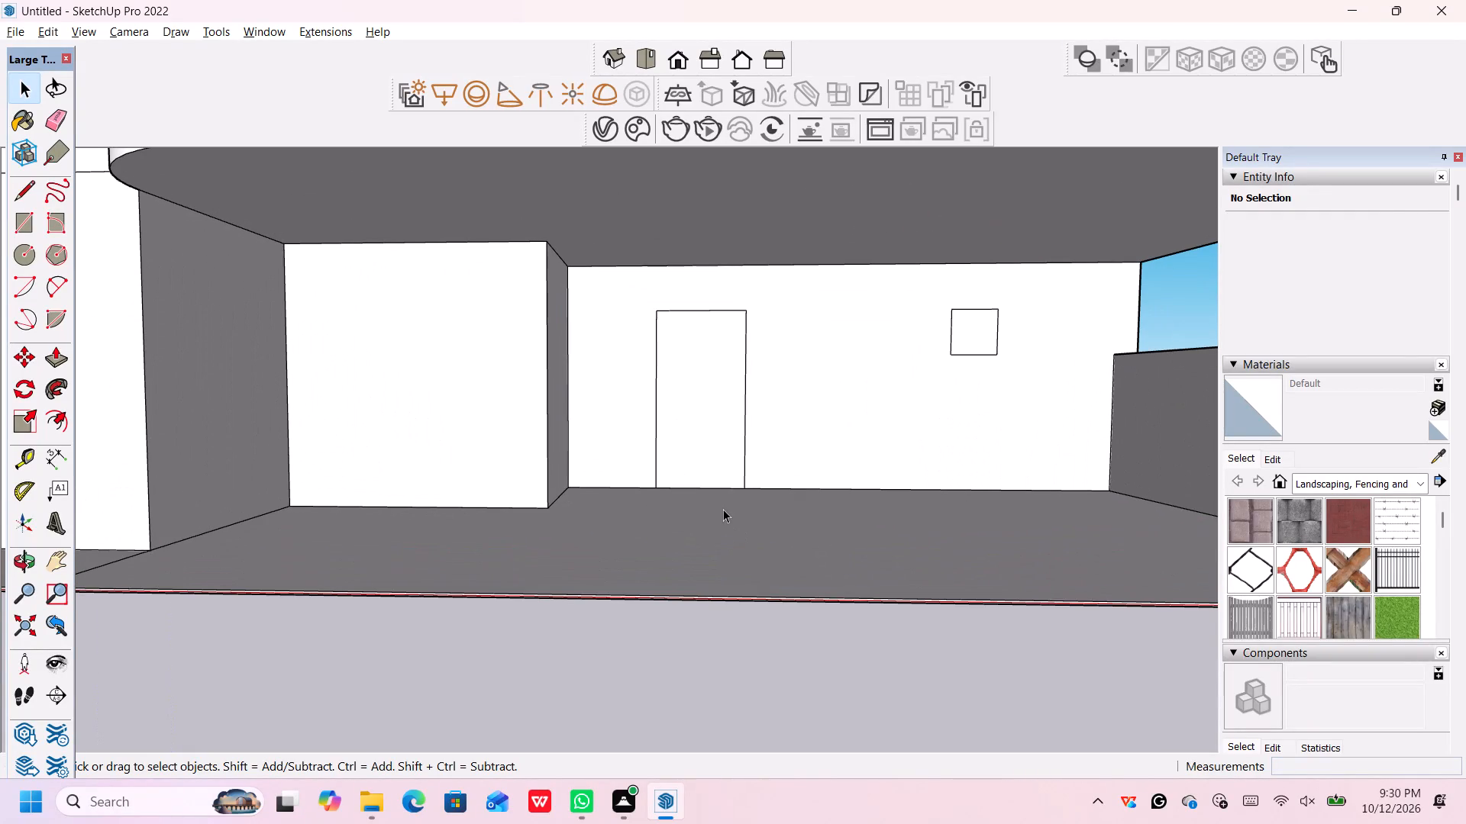
{"action": "key", "text": "r"}
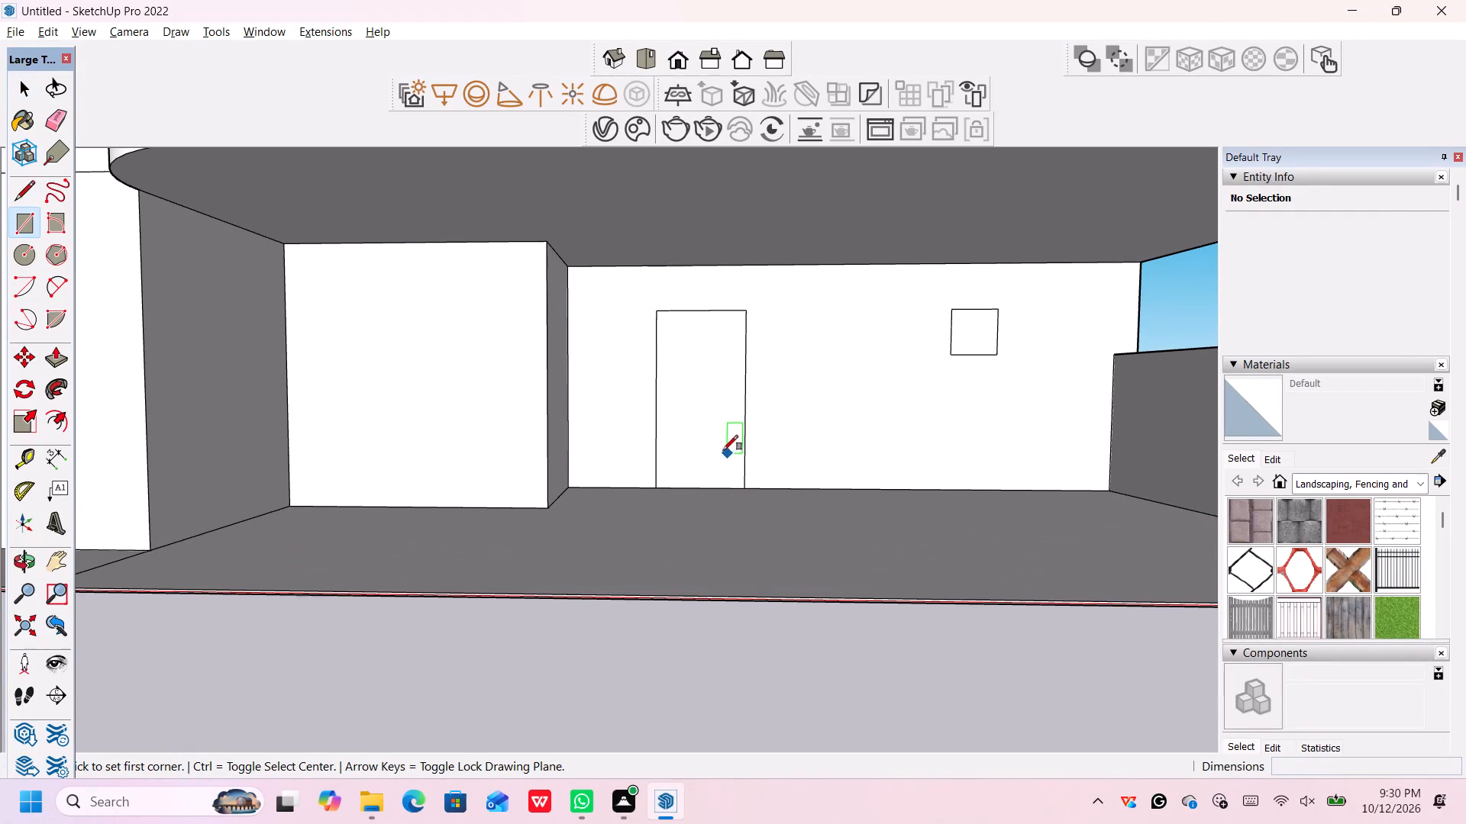
{"action": "key", "text": "space"}
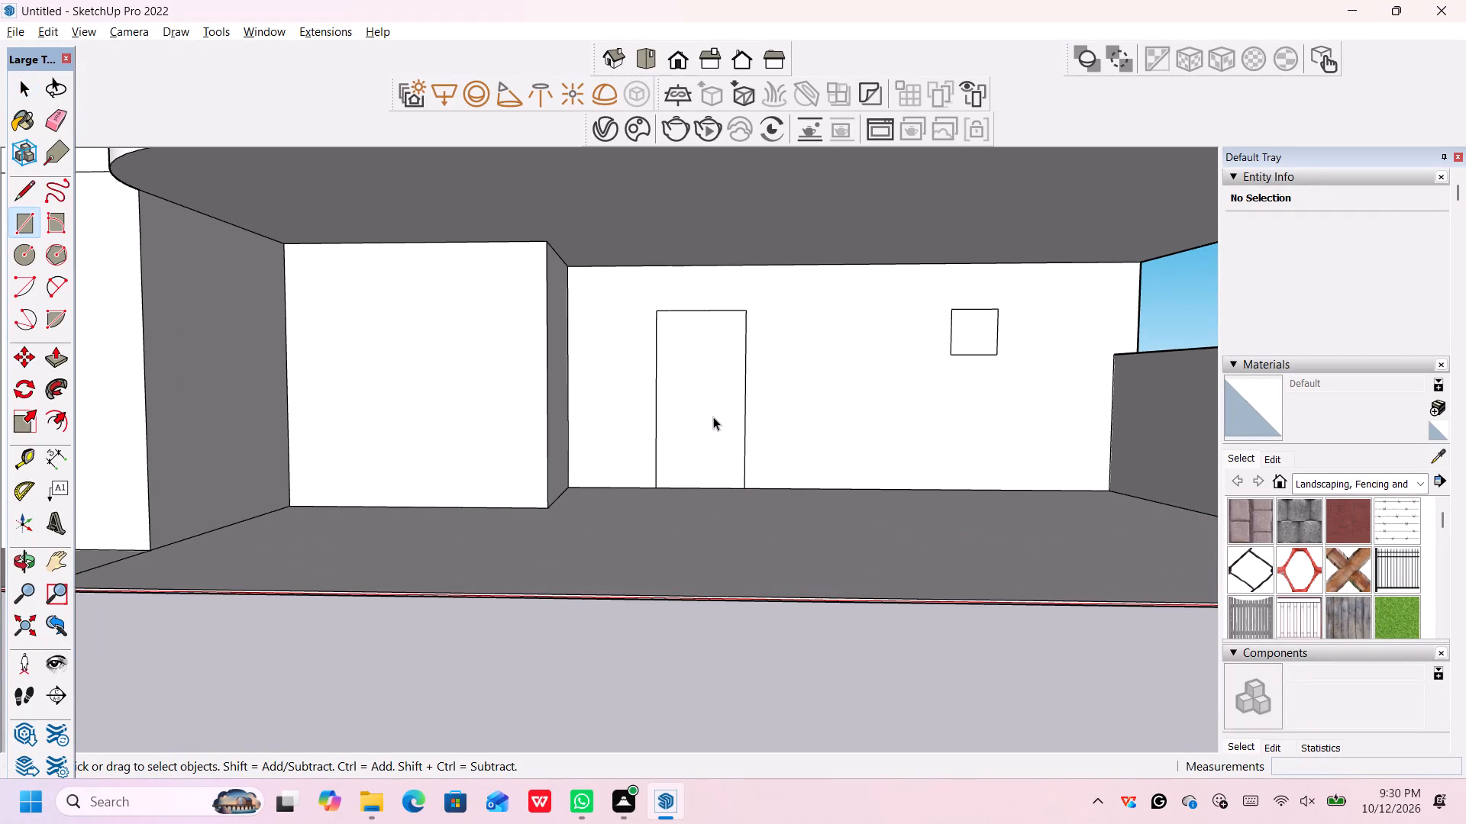
{"action": "scroll", "coordinate": [712, 417], "scroll_direction": "up", "scroll_amount": 2}
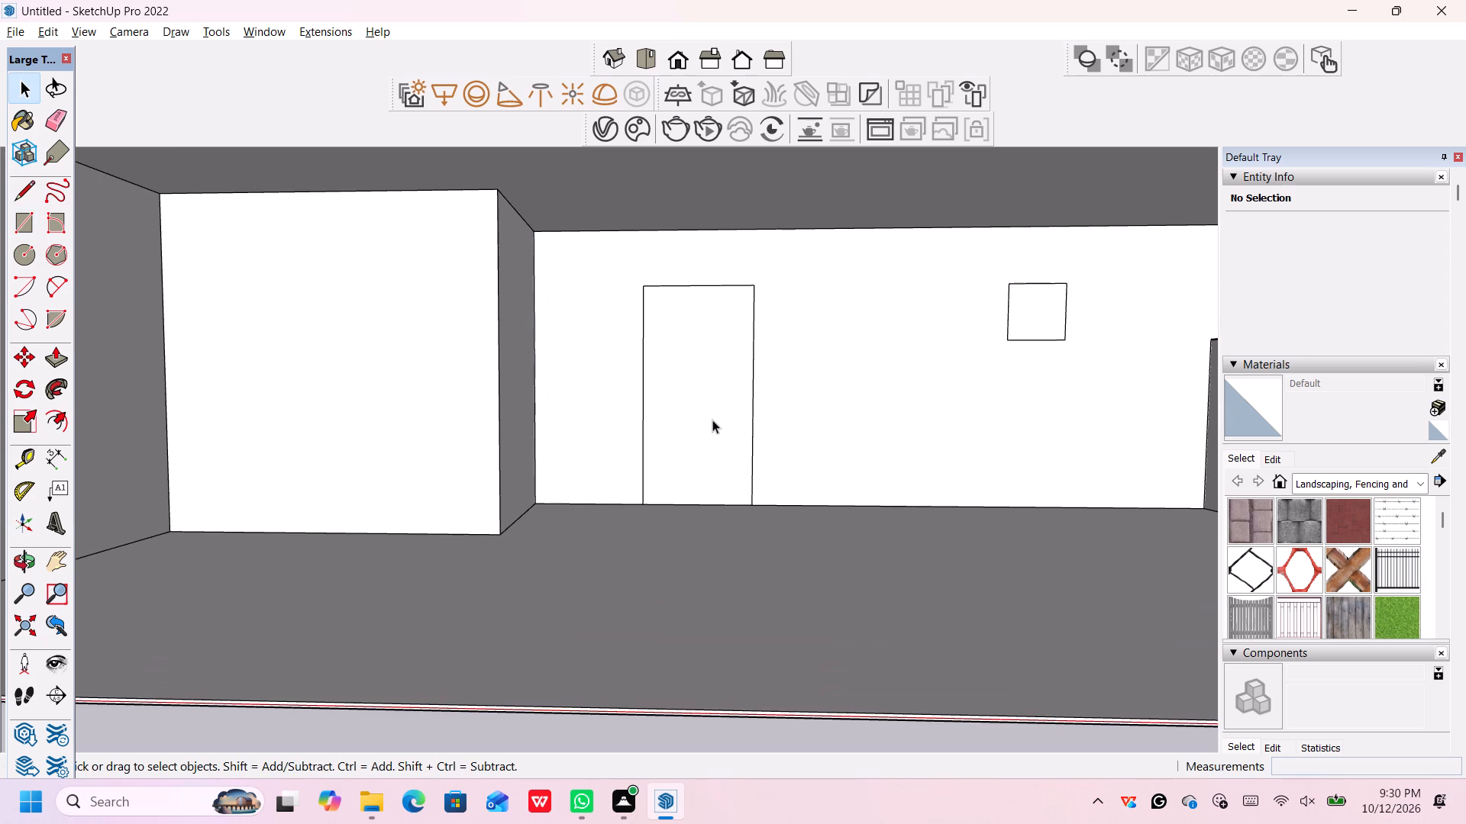
{"action": "key", "text": "p"}
{"action": "left_click", "coordinate": [720, 408]}
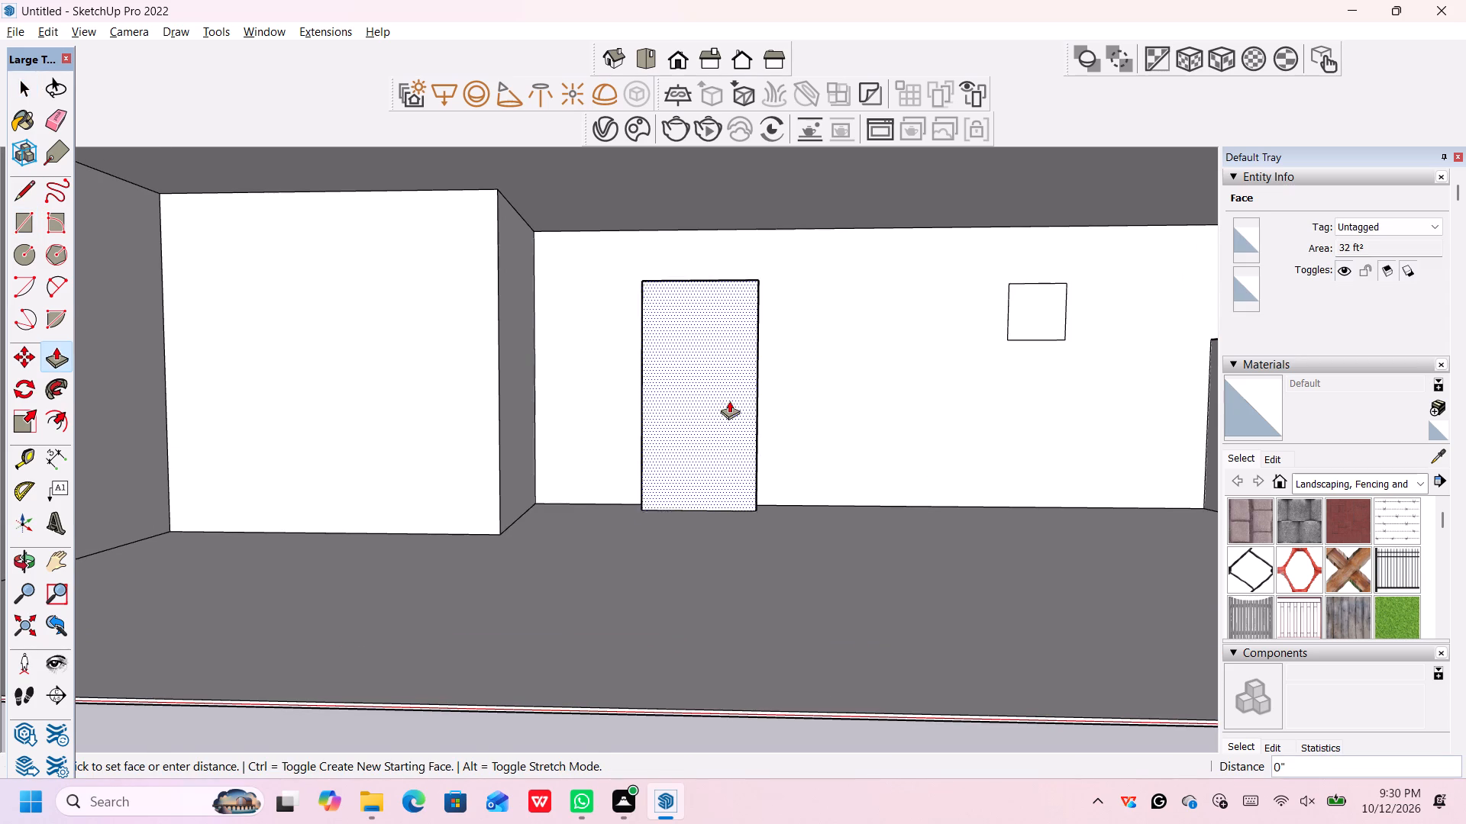
{"action": "scroll", "coordinate": [773, 420], "scroll_direction": "down", "scroll_amount": 3}
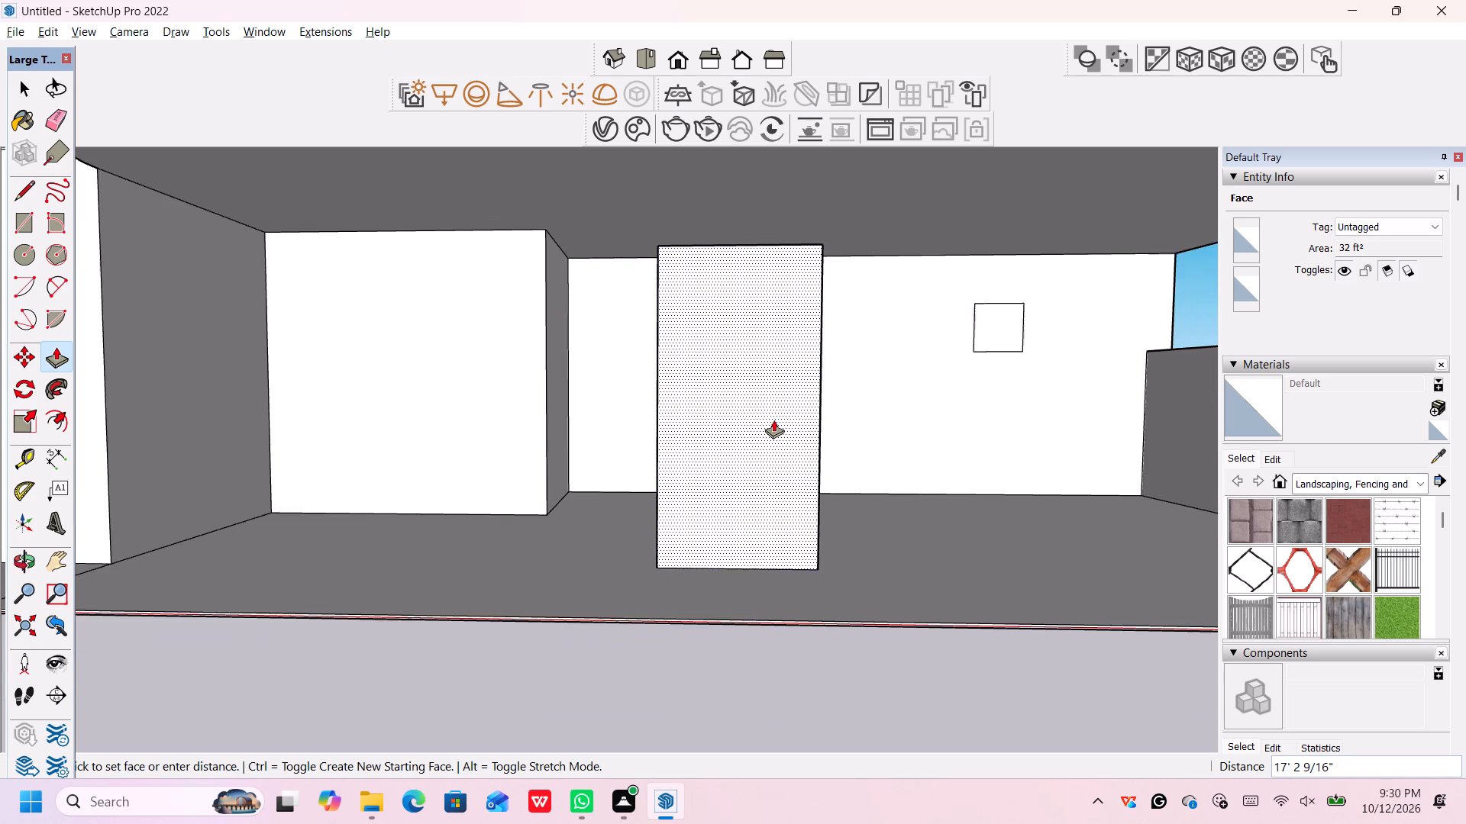
{"action": "middle_click_drag", "start_coordinate": [773, 423], "coordinate": [696, 472]}
{"action": "middle_click", "coordinate": [696, 472]}
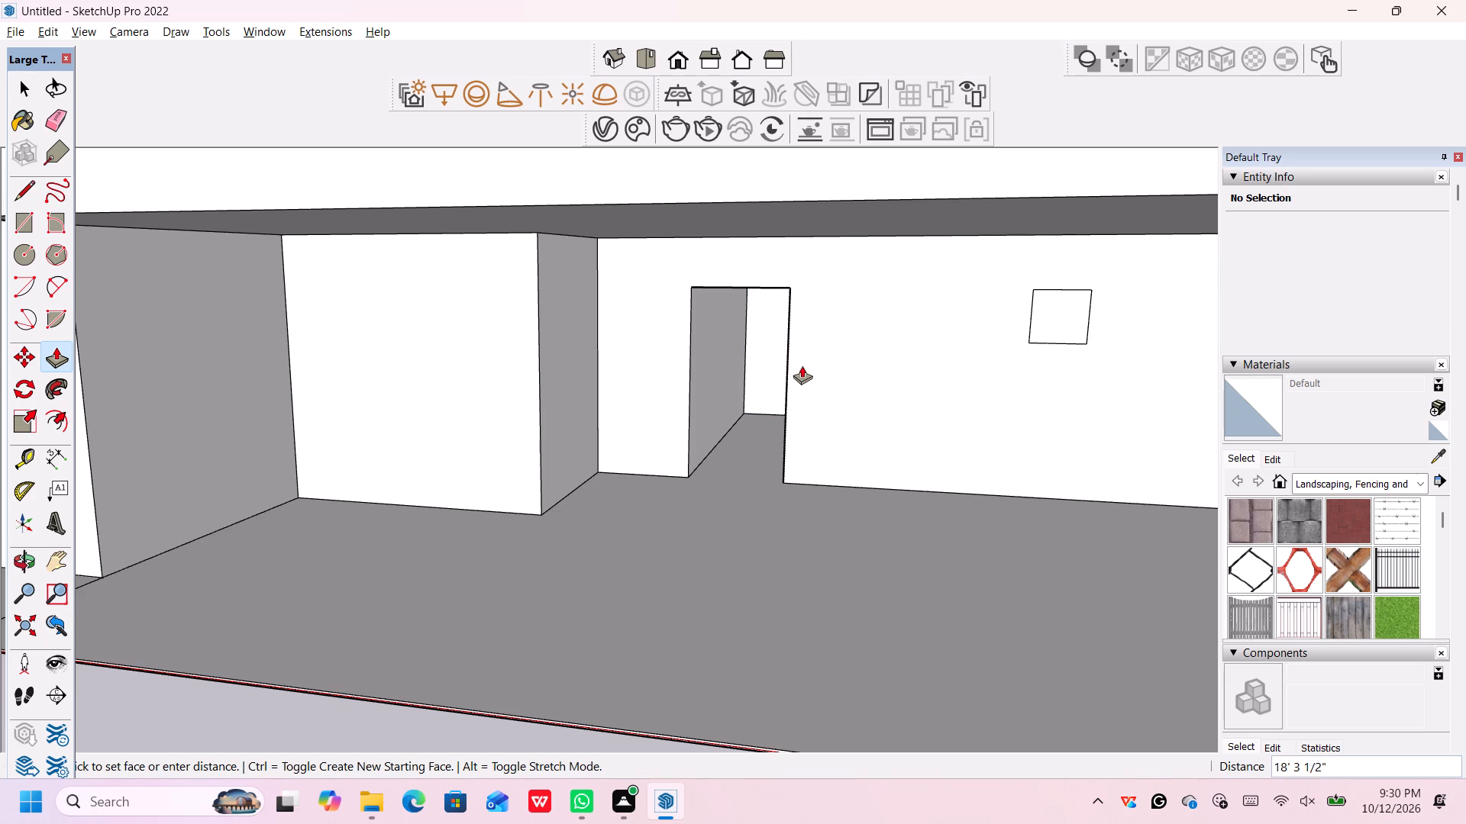
{"action": "scroll", "coordinate": [801, 365], "scroll_direction": "up", "scroll_amount": 3}
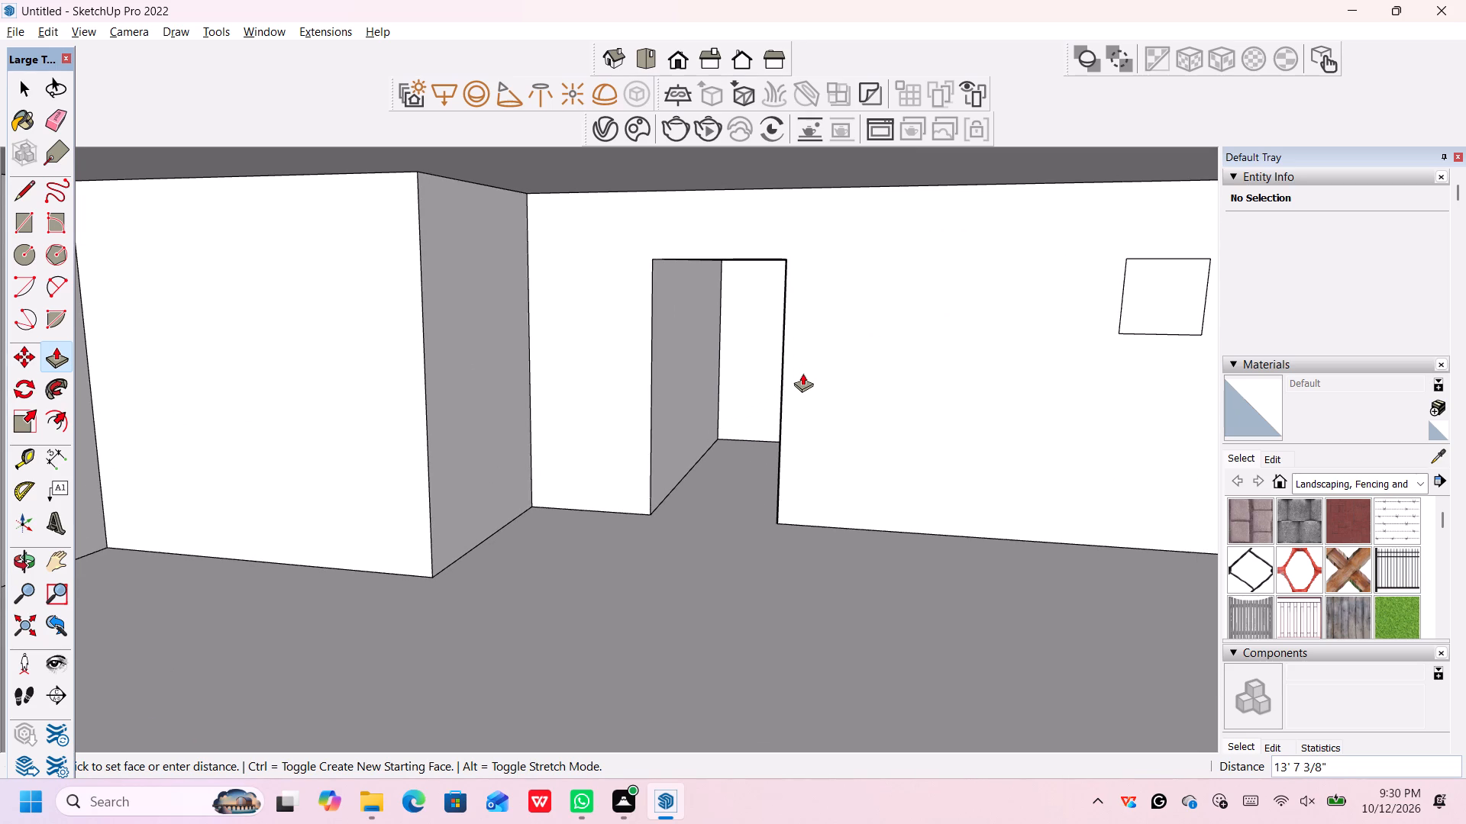
{"action": "type", "text": "10'"}
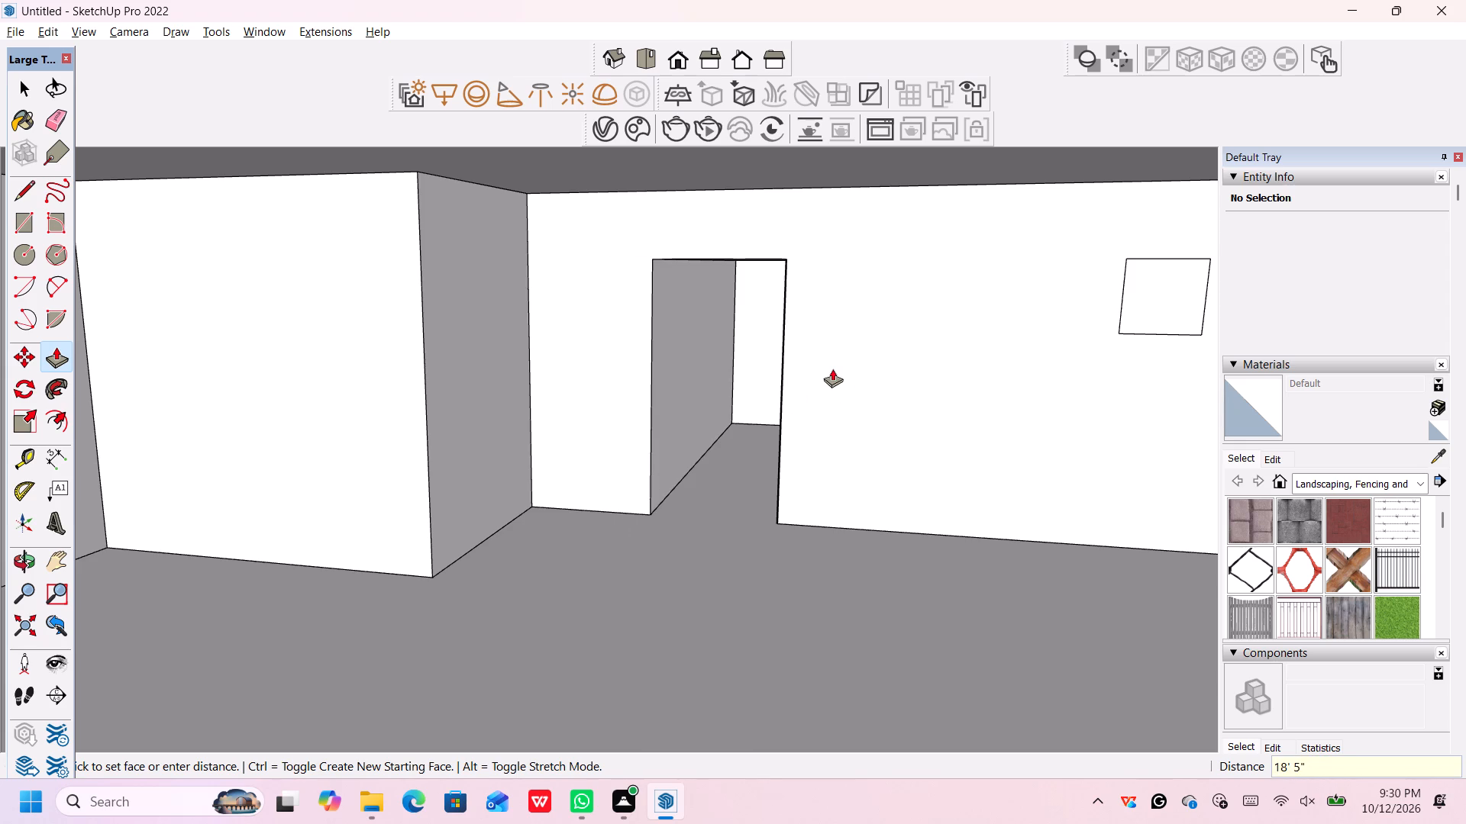
{"action": "type", "text": "10'"}
{"action": "key", "text": "Return"}
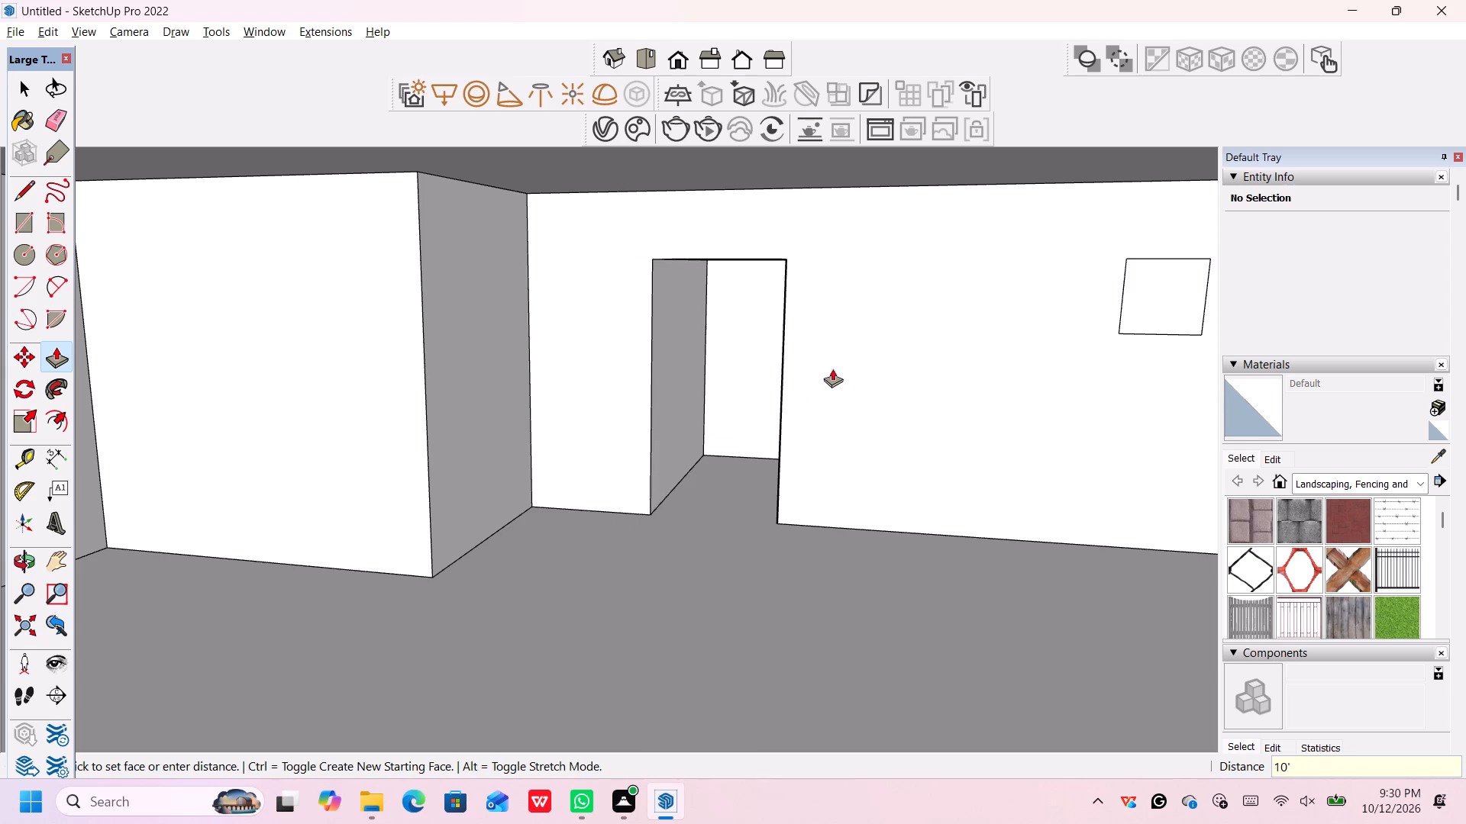
Push the small square window face beside the door on the porch's rear wall 5' inward.
{"action": "scroll", "coordinate": [815, 520], "scroll_direction": "down", "scroll_amount": 4}
{"action": "scroll", "coordinate": [1048, 373], "scroll_direction": "up", "scroll_amount": 2}
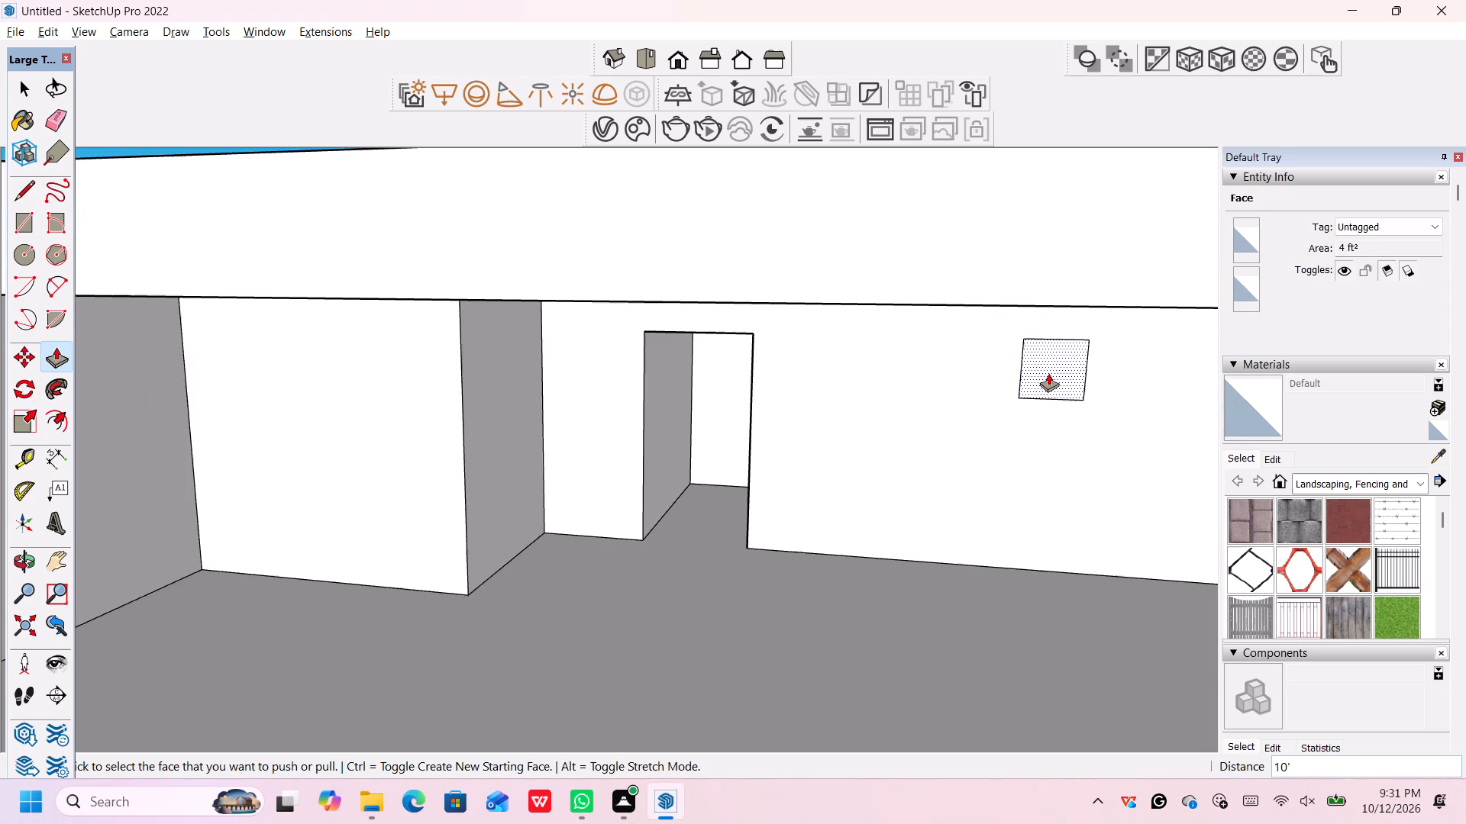
{"action": "scroll", "coordinate": [1049, 375], "scroll_direction": "up", "scroll_amount": 3}
{"action": "left_click", "coordinate": [1049, 376]}
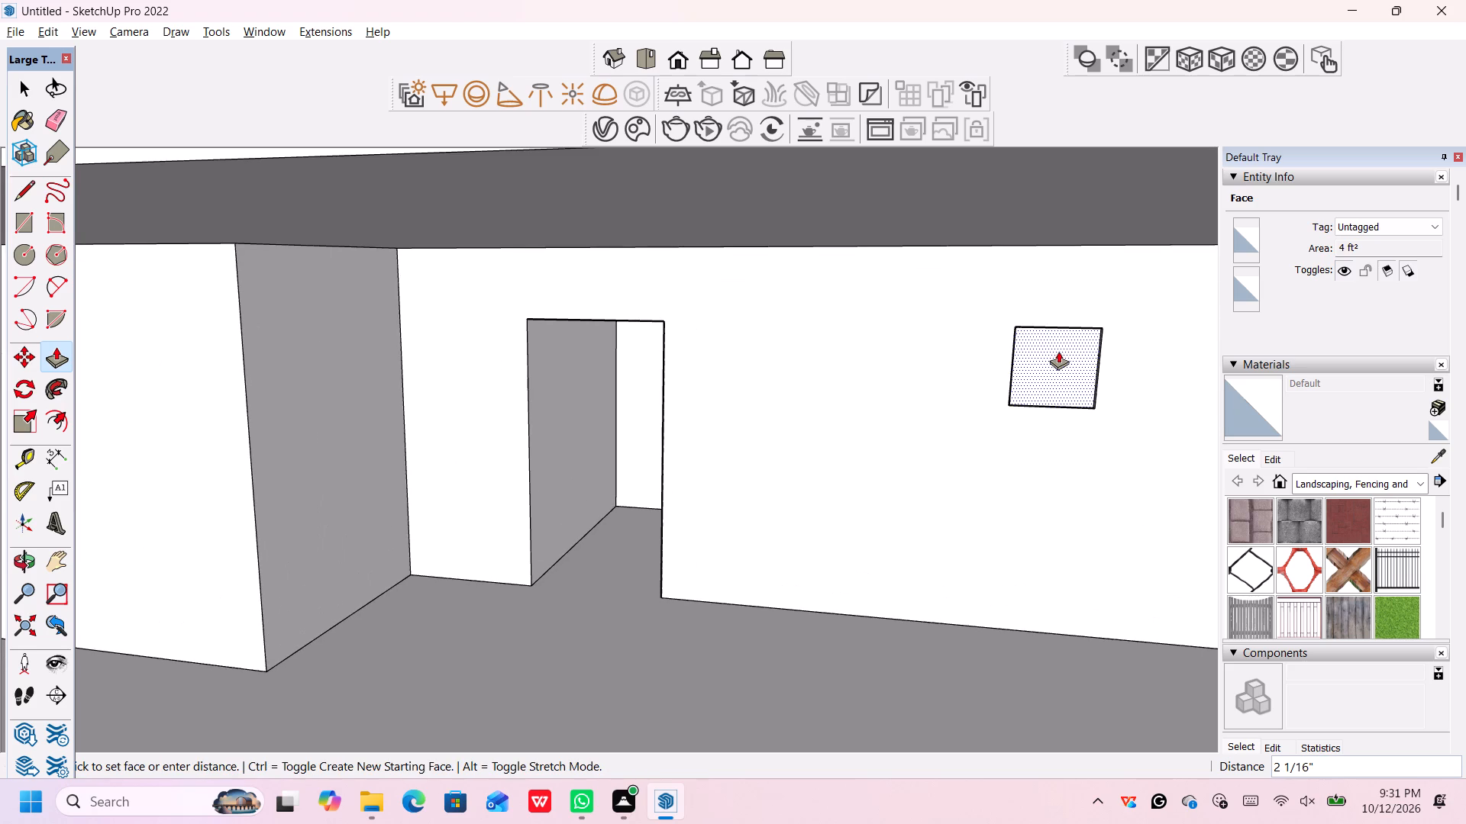
{"action": "scroll", "coordinate": [1059, 349], "scroll_direction": "up", "scroll_amount": 5}
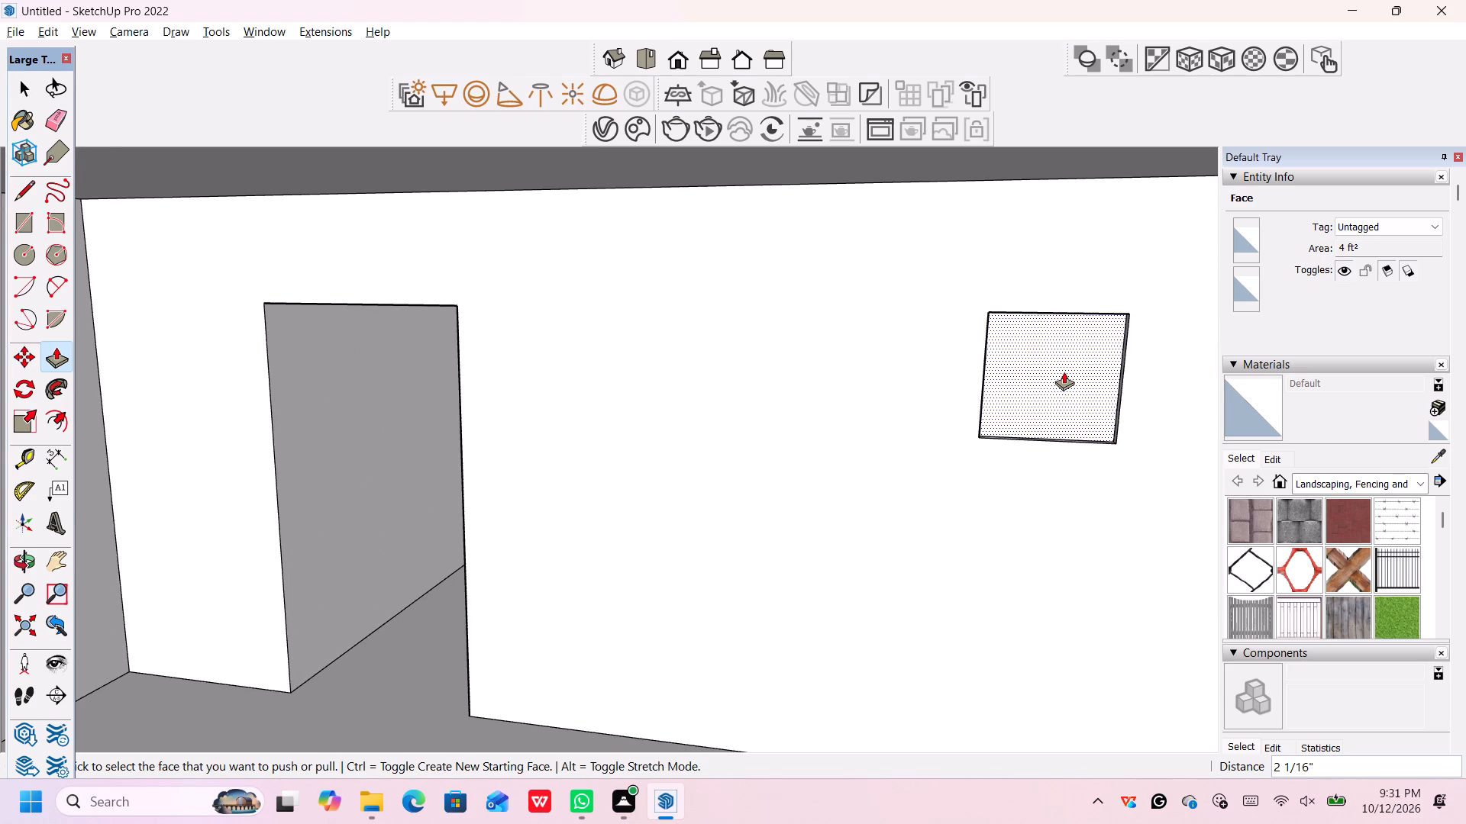
{"action": "scroll", "coordinate": [1059, 439], "scroll_direction": "down", "scroll_amount": 2}
{"action": "left_click", "coordinate": [1056, 397]}
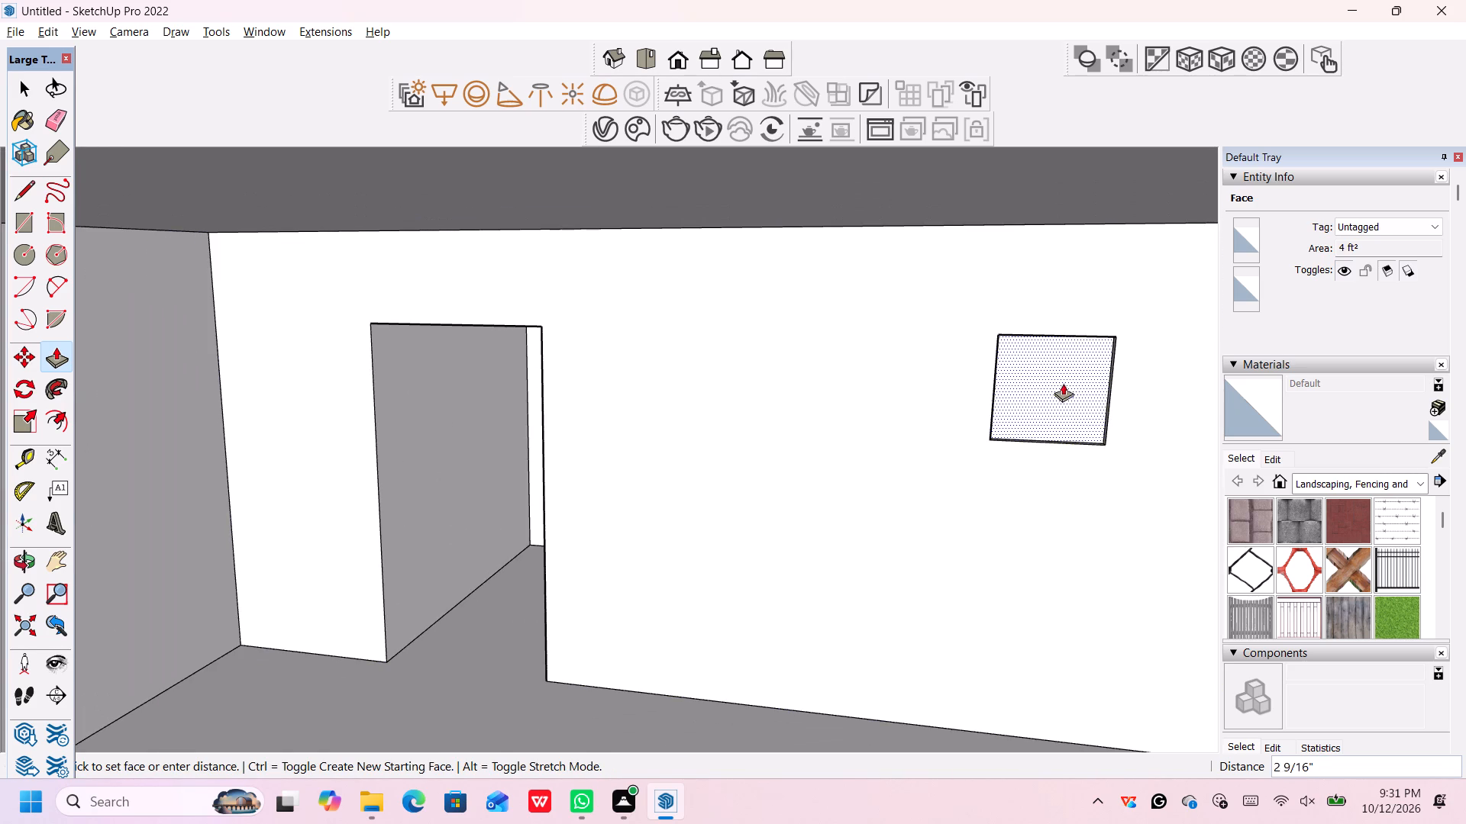
{"action": "scroll", "coordinate": [1064, 367], "scroll_direction": "up", "scroll_amount": 6}
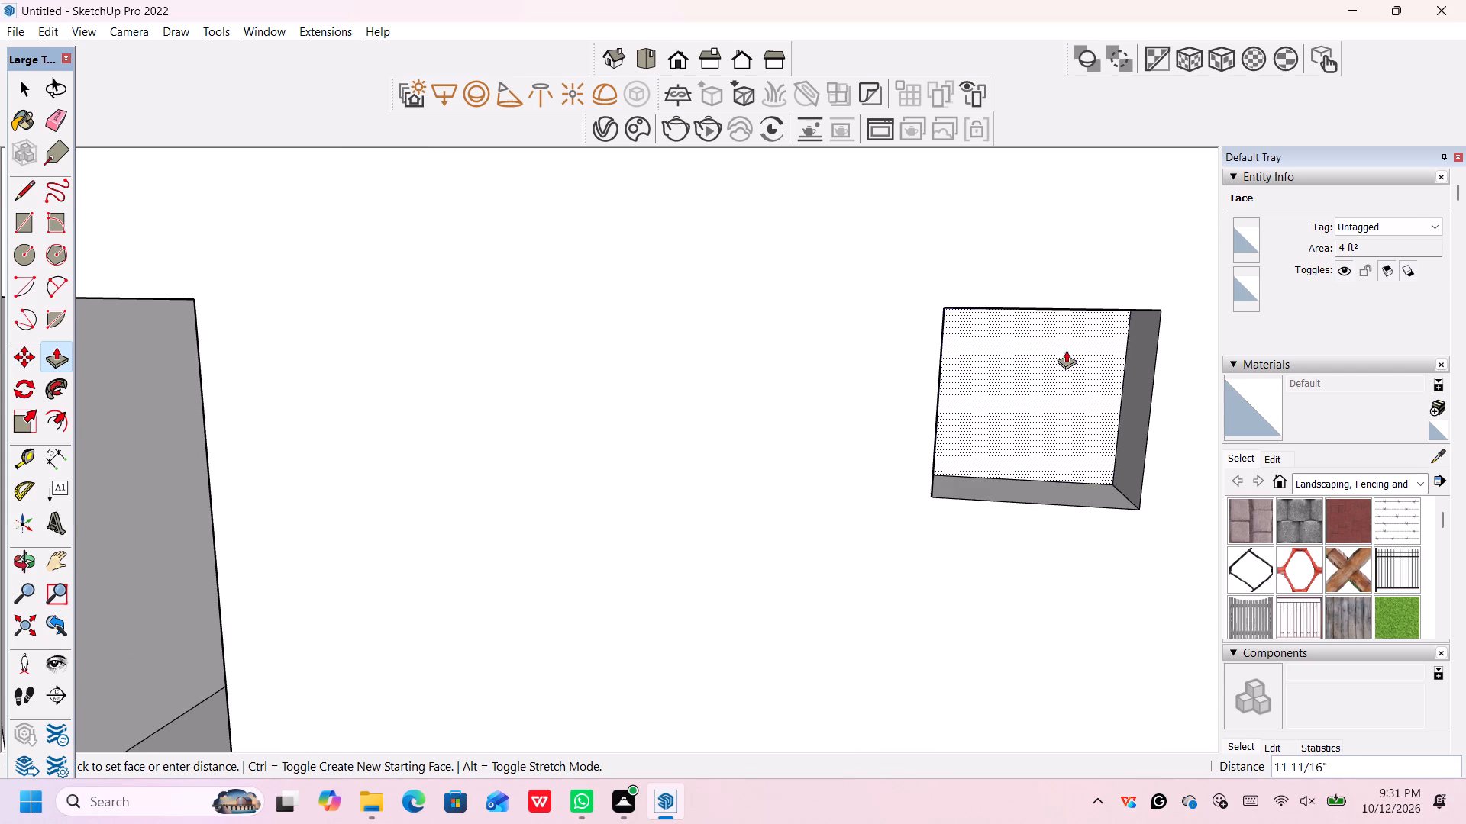
{"action": "scroll", "coordinate": [1064, 346], "scroll_direction": "down", "scroll_amount": 1}
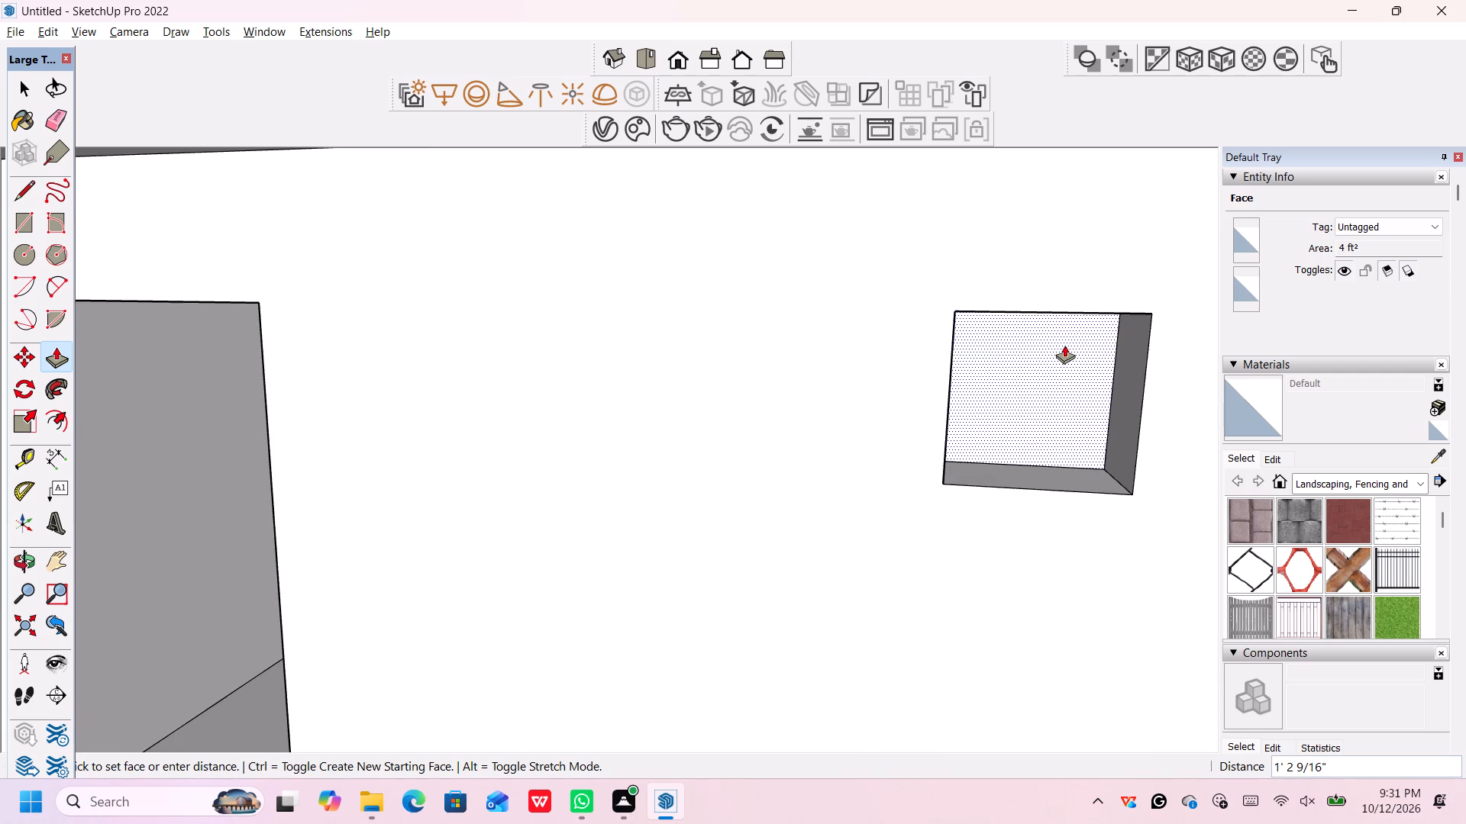
{"action": "type", "text": "5'"}
{"action": "key", "text": "Return"}
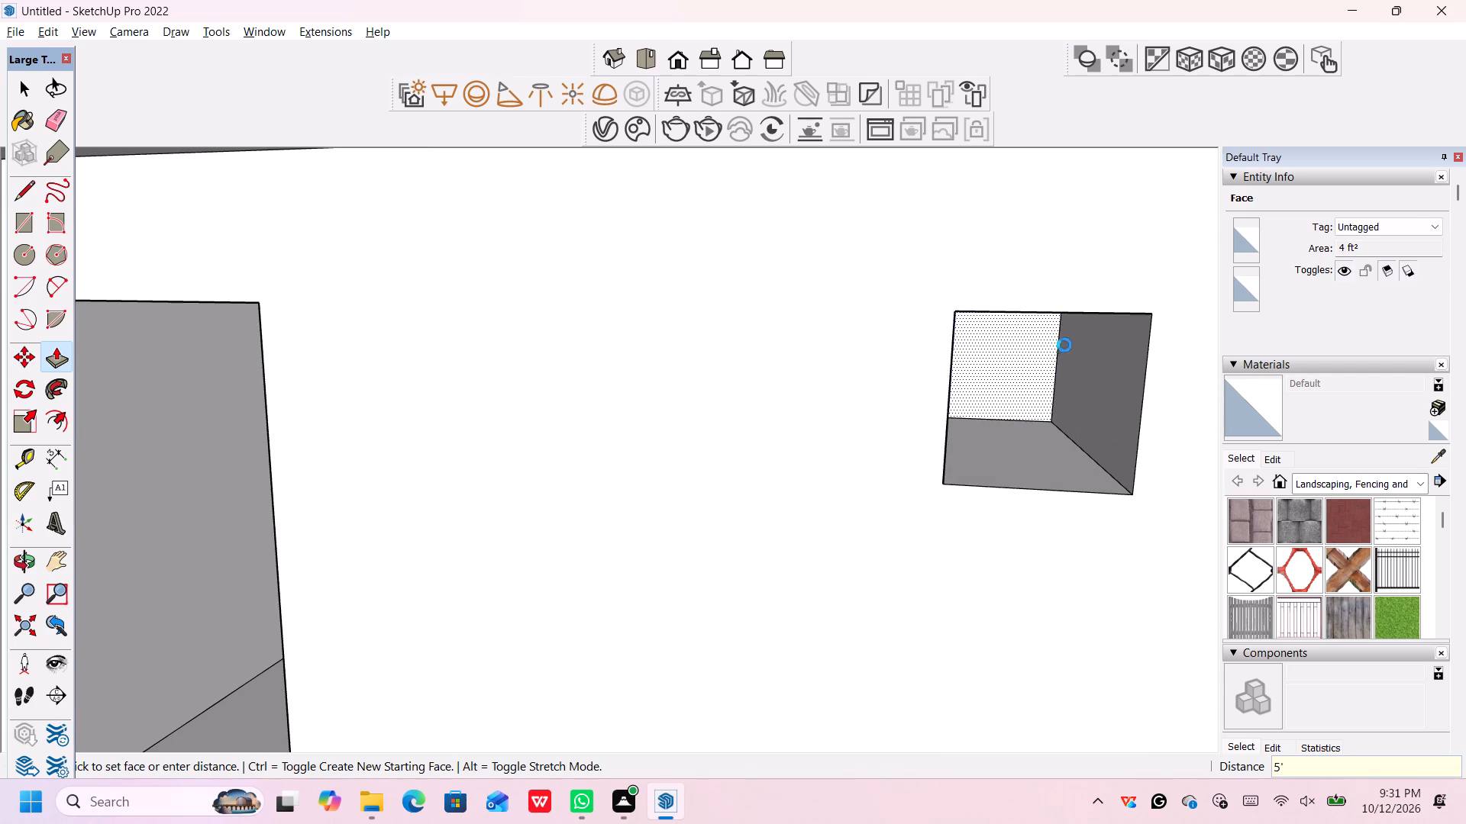
Examine the door and window openings in the porch's rear wall from the villa's front.
{"action": "scroll", "coordinate": [1059, 409], "scroll_direction": "down", "scroll_amount": 15}
{"action": "scroll", "coordinate": [1069, 398], "scroll_direction": "up", "scroll_amount": 3}
{"action": "scroll", "coordinate": [1069, 398], "scroll_direction": "down", "scroll_amount": 4}
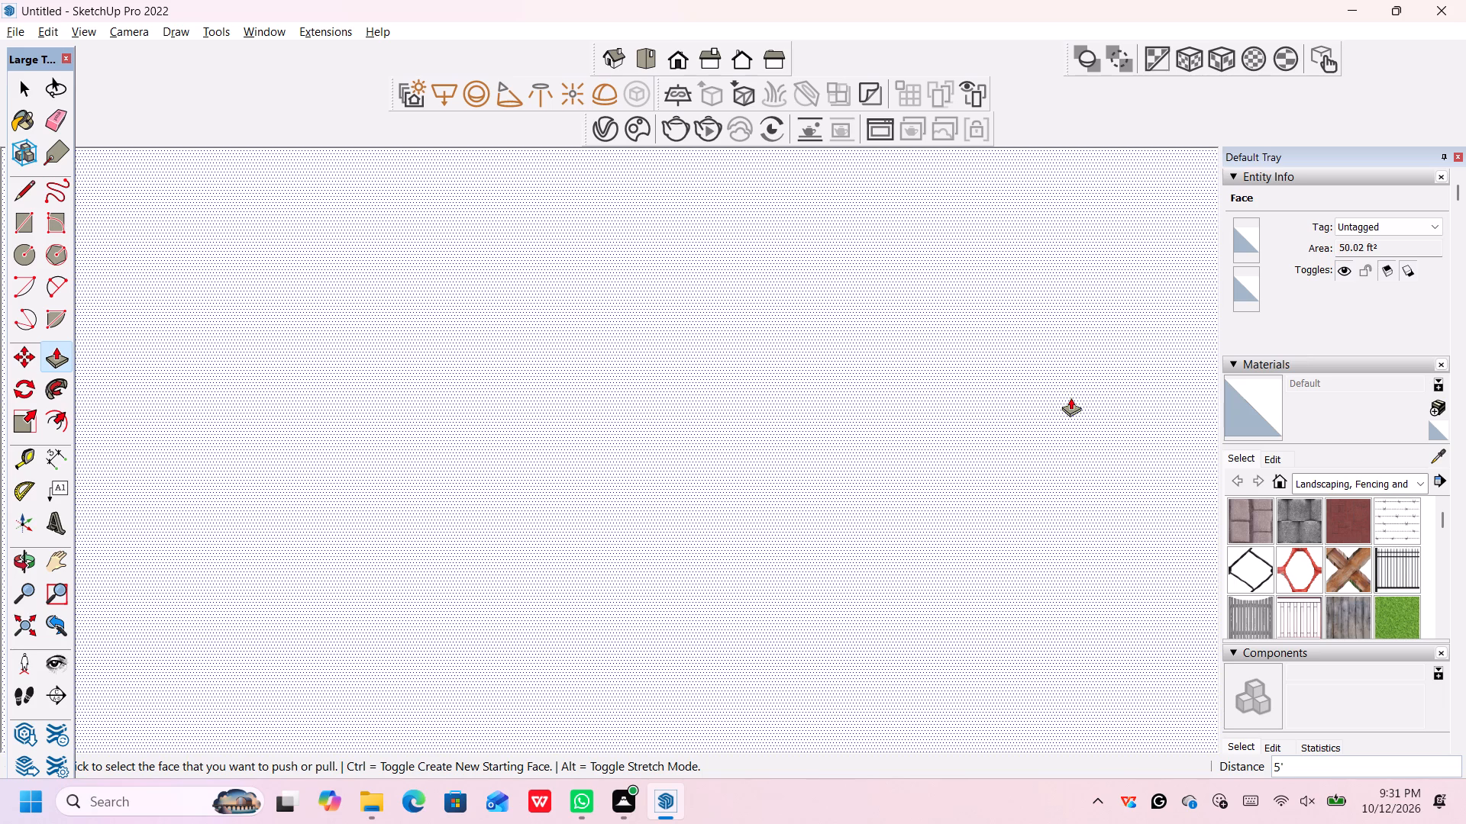
{"action": "scroll", "coordinate": [1070, 398], "scroll_direction": "down", "scroll_amount": 5}
{"action": "scroll", "coordinate": [1070, 400], "scroll_direction": "down", "scroll_amount": 20}
{"action": "scroll", "coordinate": [1070, 400], "scroll_direction": "down", "scroll_amount": 12}
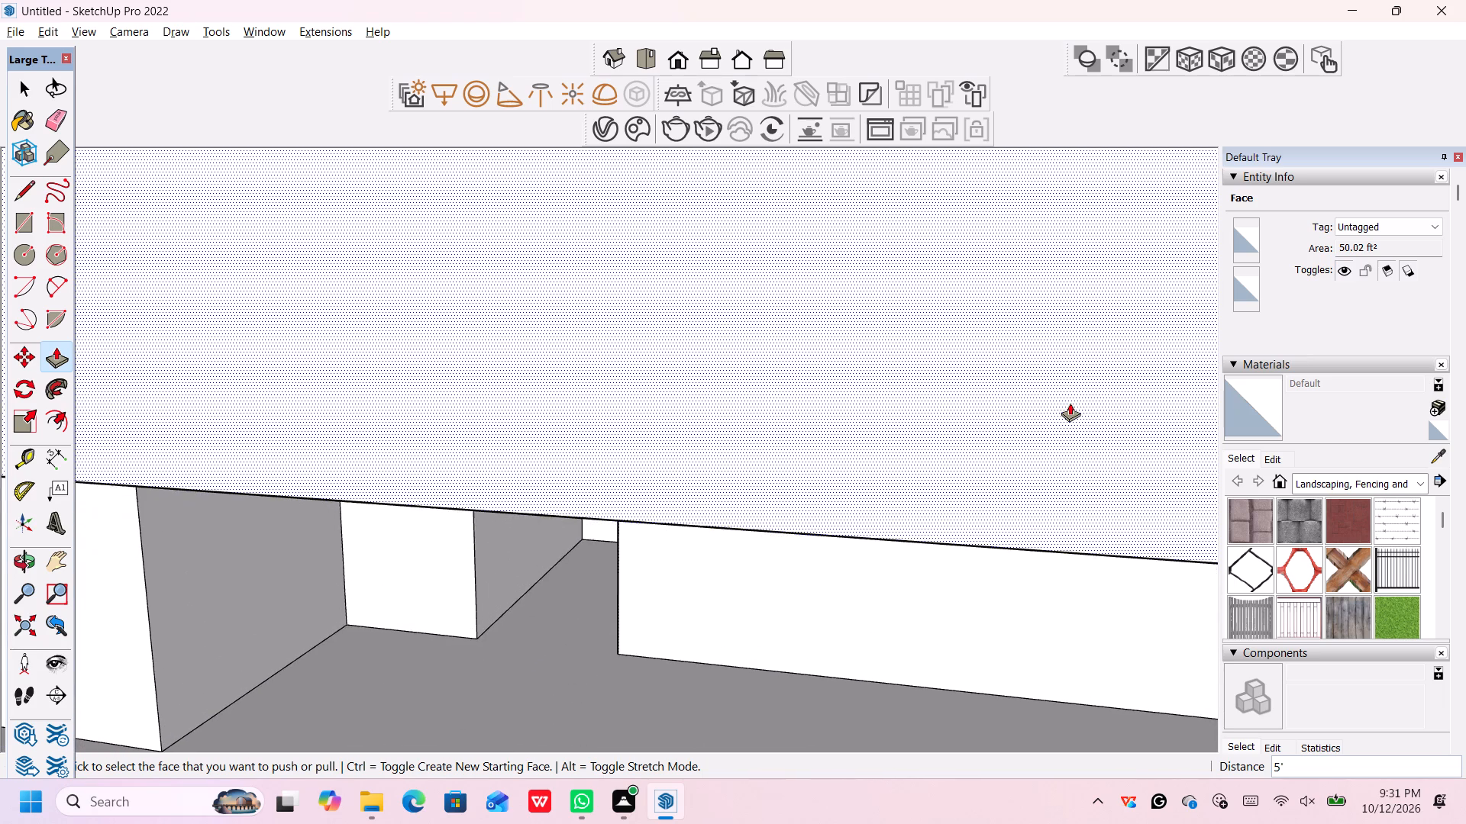
{"action": "scroll", "coordinate": [1070, 403], "scroll_direction": "down", "scroll_amount": 16}
{"action": "scroll", "coordinate": [1074, 413], "scroll_direction": "up", "scroll_amount": 1}
{"action": "scroll", "coordinate": [1074, 413], "scroll_direction": "down", "scroll_amount": 20}
{"action": "scroll", "coordinate": [1074, 413], "scroll_direction": "down", "scroll_amount": 1}
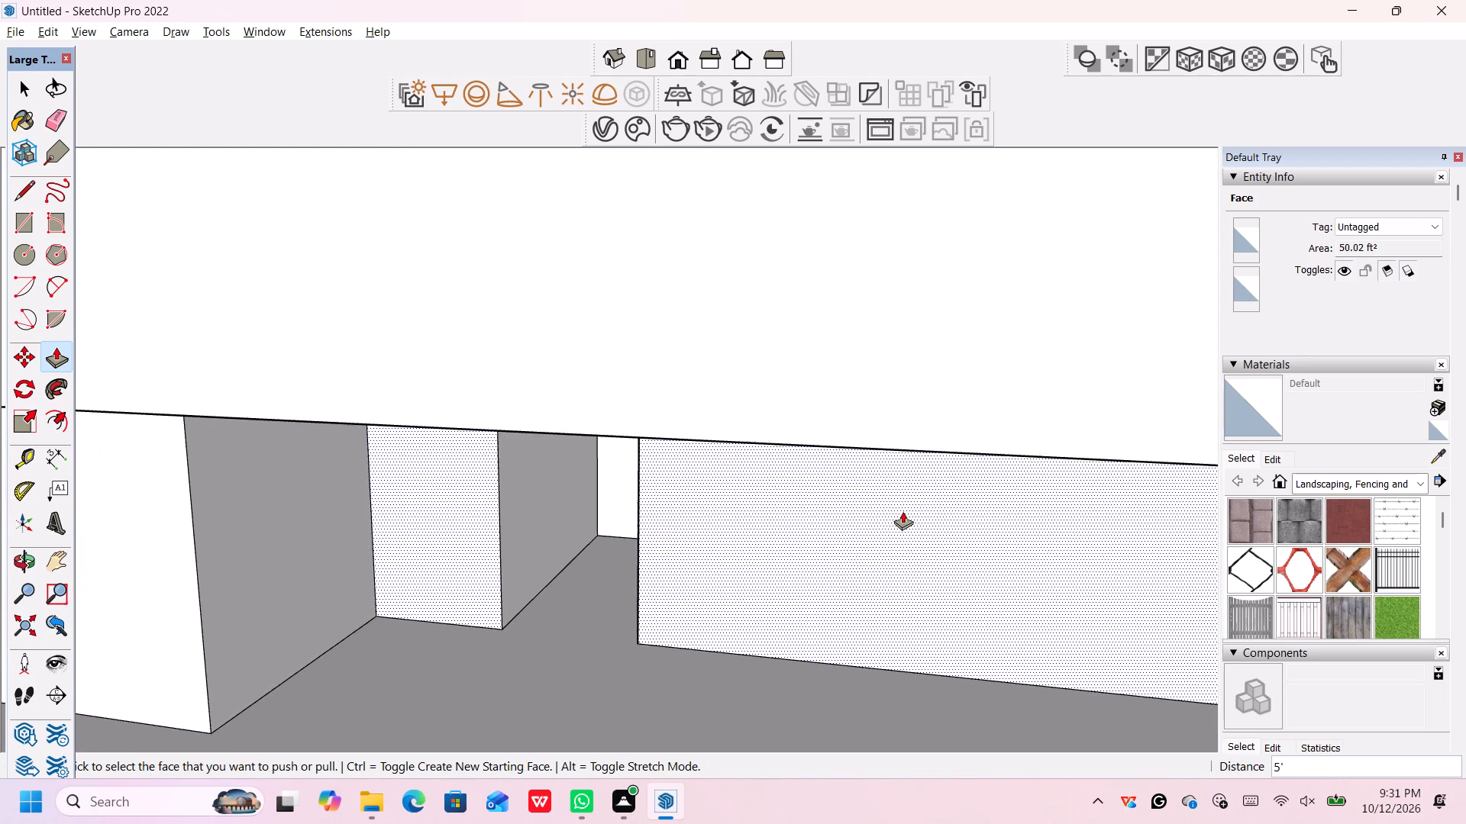
{"action": "scroll", "coordinate": [903, 511], "scroll_direction": "down", "scroll_amount": 20}
{"action": "scroll", "coordinate": [903, 511], "scroll_direction": "down", "scroll_amount": 3}
{"action": "middle_click_drag", "start_coordinate": [647, 713], "coordinate": [653, 703]}
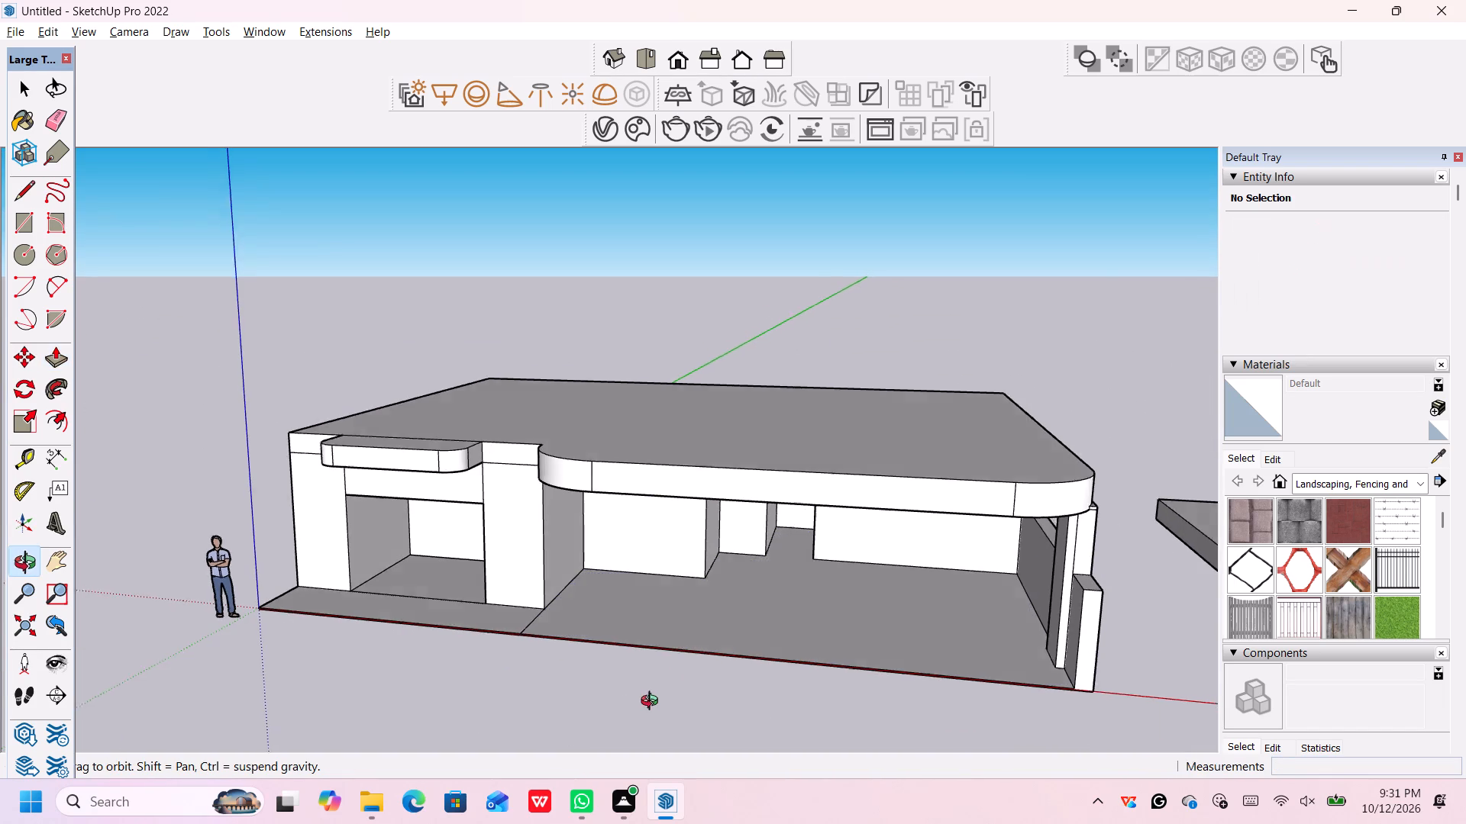
{"action": "middle_click_drag", "start_coordinate": [653, 703], "coordinate": [699, 662]}
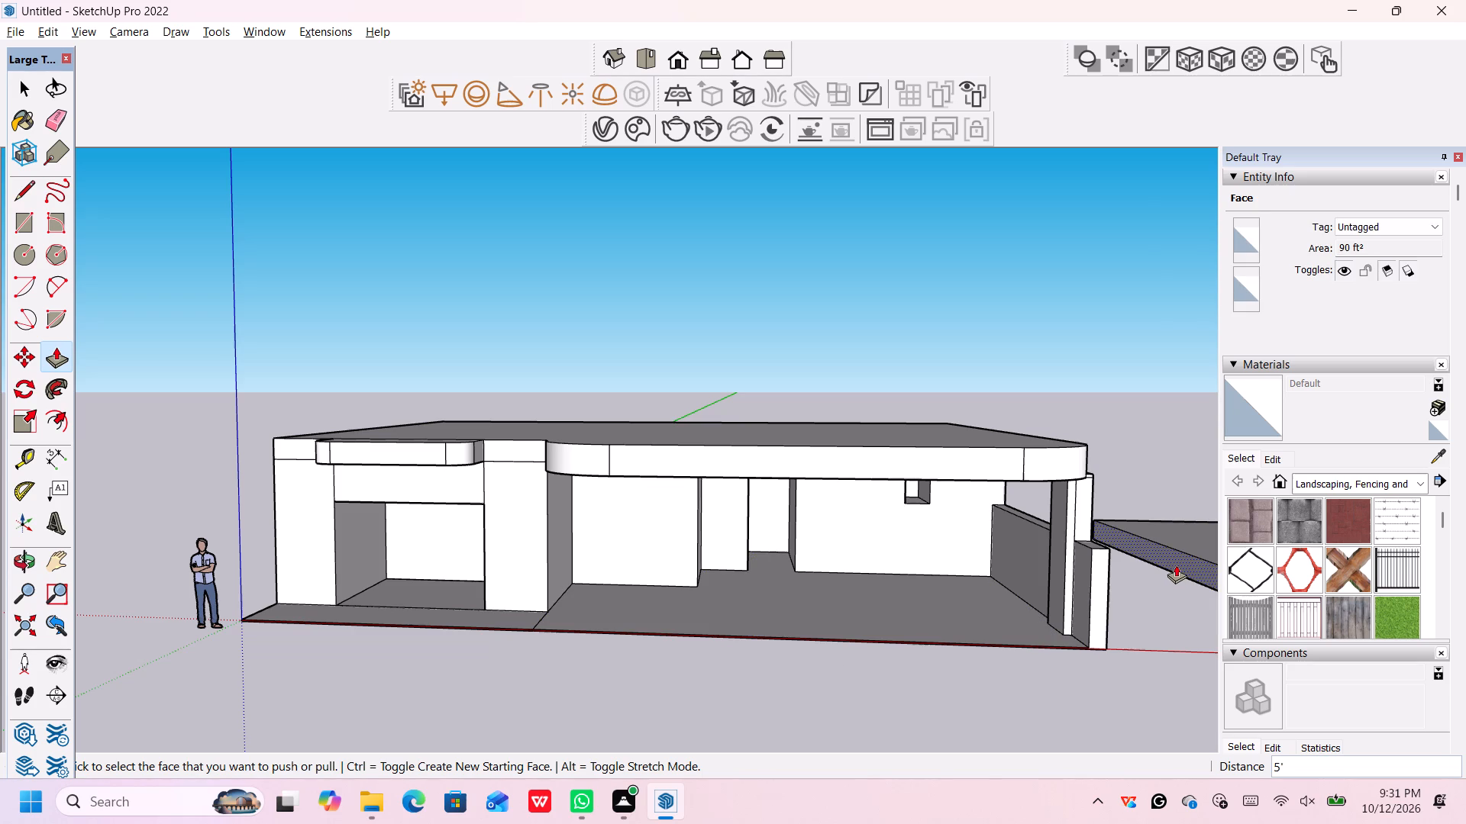
{"action": "scroll", "coordinate": [1129, 618], "scroll_direction": "down", "scroll_amount": 2}
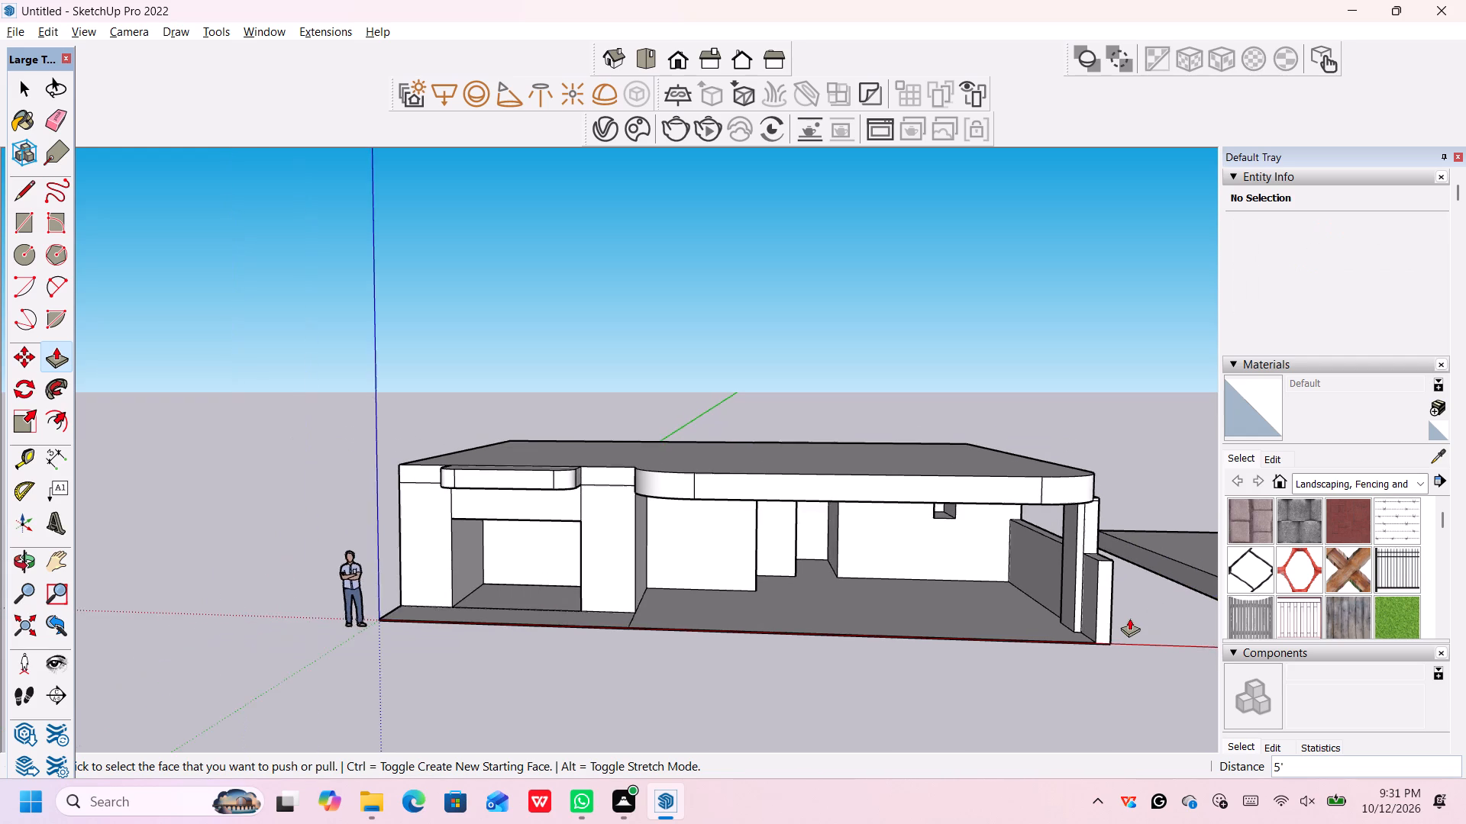
{"action": "scroll", "coordinate": [1129, 618], "scroll_direction": "up", "scroll_amount": 1}
{"action": "key", "text": "space"}
{"action": "key", "text": "space"}
{"action": "key", "text": "space"}
{"action": "key", "text": "space"}
{"action": "key", "text": "space"}
{"action": "key", "text": "space"}
{"action": "key", "text": "space"}
{"action": "key", "text": "space"}
{"action": "key", "text": "space"}
{"action": "key", "text": "space"}
{"action": "key", "text": "space"}
{"action": "key", "text": "space"}
{"action": "key", "text": "space"}
{"action": "key", "text": "space"}
{"action": "key", "text": "space"}
{"action": "key", "text": "space"}
{"action": "key", "text": "space"}
{"action": "key", "text": "space"}
{"action": "key", "text": "space"}
{"action": "key", "text": "space"}
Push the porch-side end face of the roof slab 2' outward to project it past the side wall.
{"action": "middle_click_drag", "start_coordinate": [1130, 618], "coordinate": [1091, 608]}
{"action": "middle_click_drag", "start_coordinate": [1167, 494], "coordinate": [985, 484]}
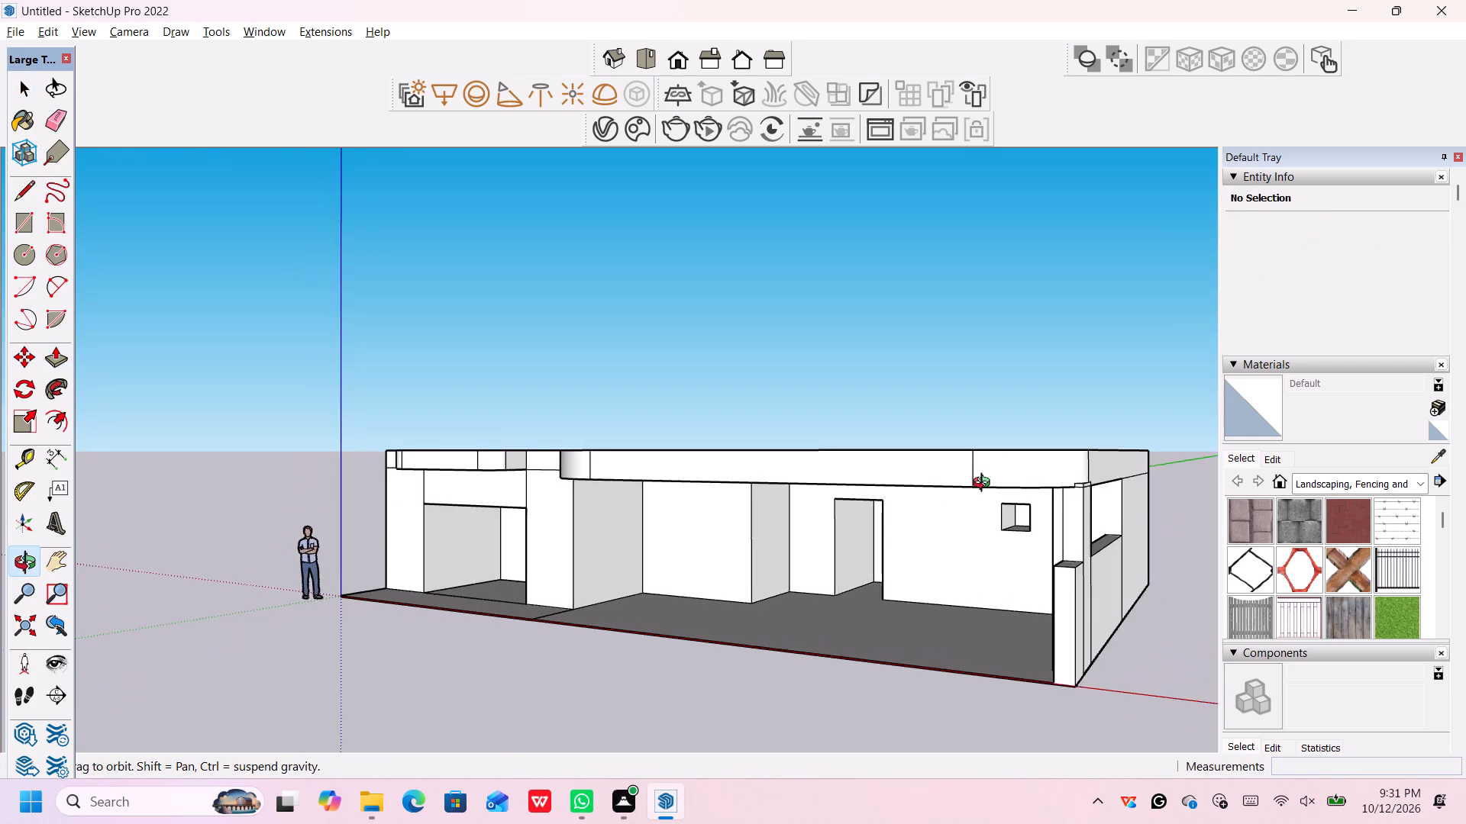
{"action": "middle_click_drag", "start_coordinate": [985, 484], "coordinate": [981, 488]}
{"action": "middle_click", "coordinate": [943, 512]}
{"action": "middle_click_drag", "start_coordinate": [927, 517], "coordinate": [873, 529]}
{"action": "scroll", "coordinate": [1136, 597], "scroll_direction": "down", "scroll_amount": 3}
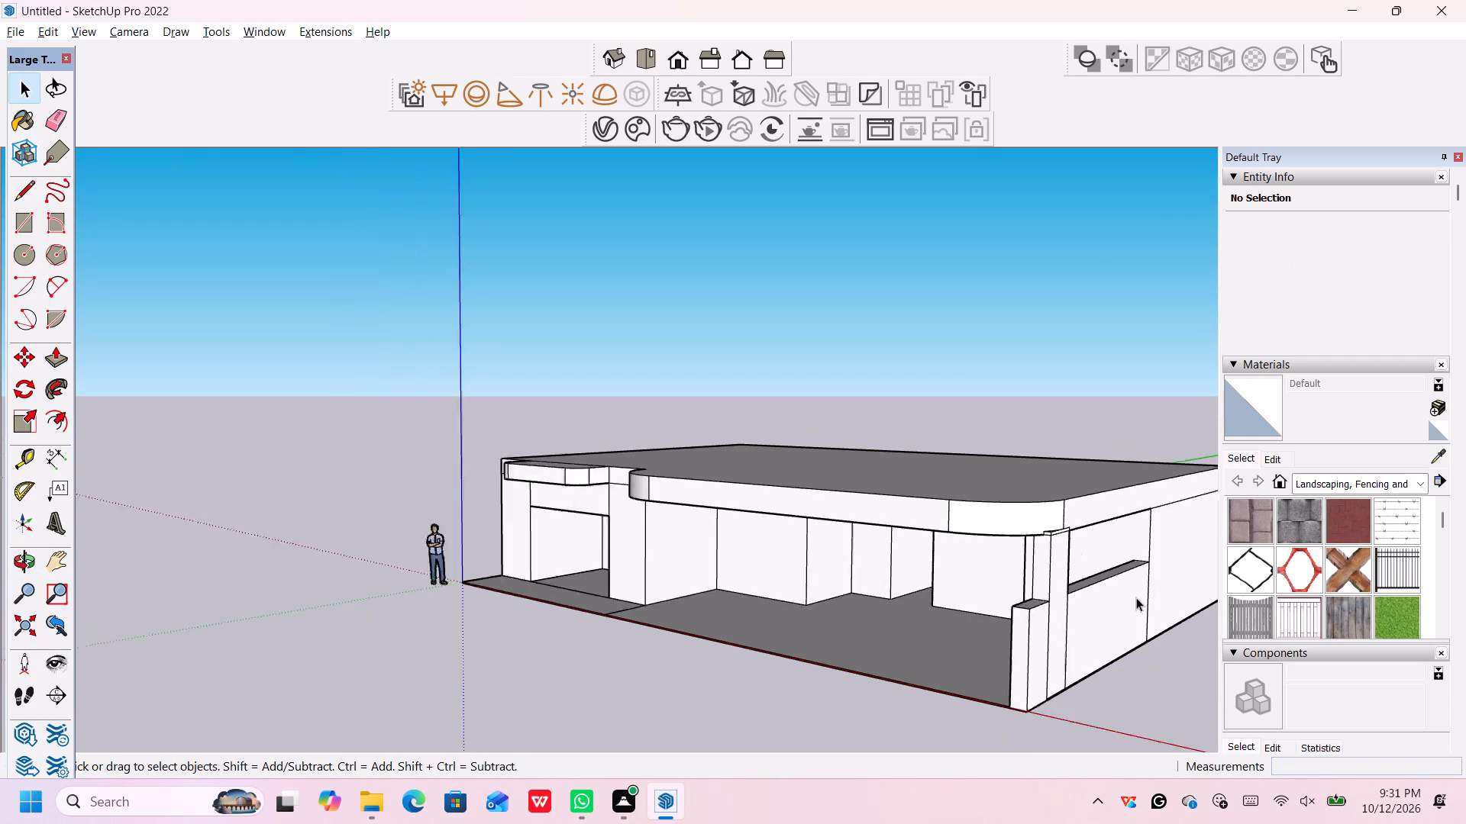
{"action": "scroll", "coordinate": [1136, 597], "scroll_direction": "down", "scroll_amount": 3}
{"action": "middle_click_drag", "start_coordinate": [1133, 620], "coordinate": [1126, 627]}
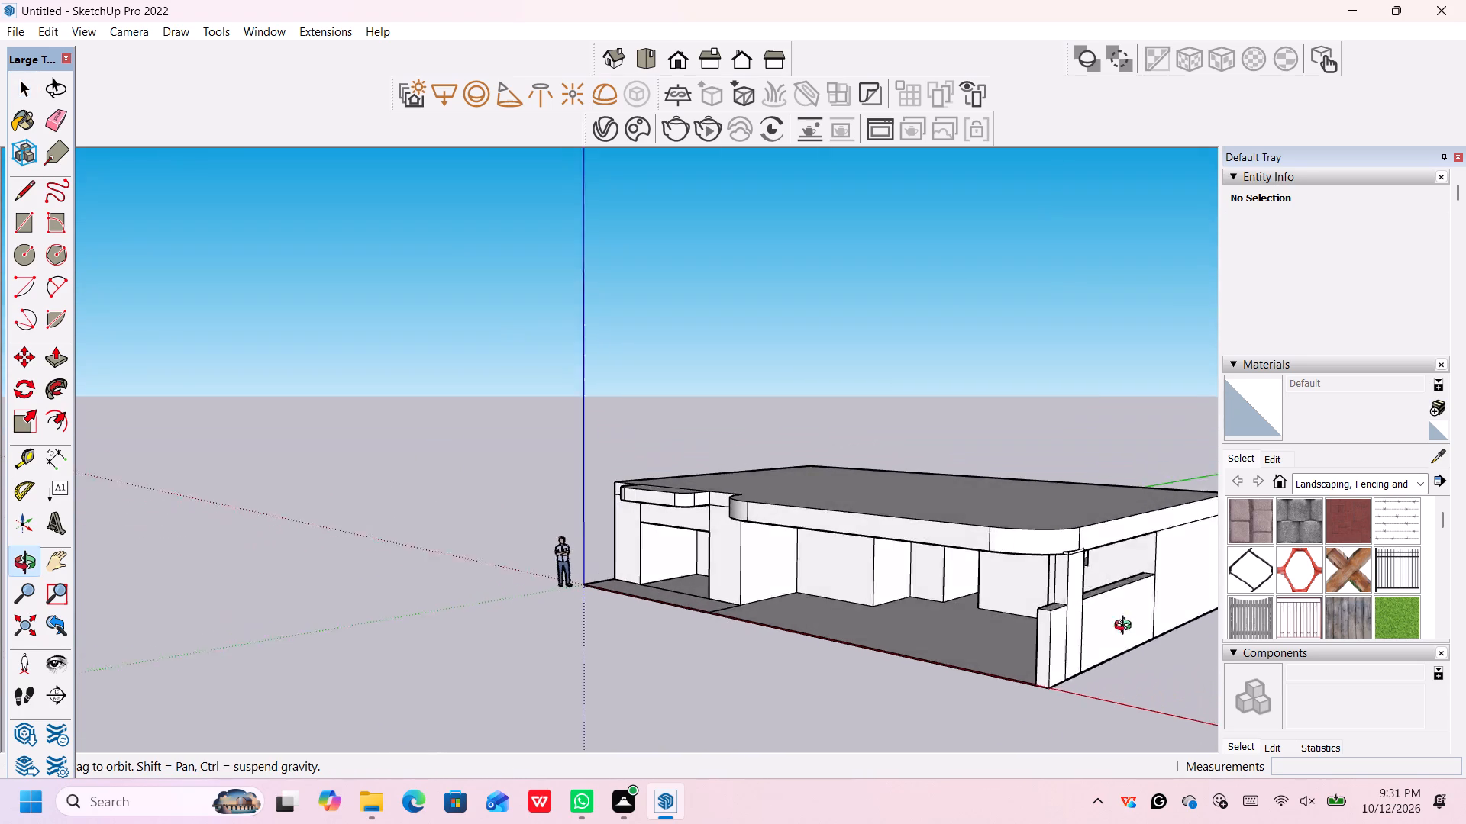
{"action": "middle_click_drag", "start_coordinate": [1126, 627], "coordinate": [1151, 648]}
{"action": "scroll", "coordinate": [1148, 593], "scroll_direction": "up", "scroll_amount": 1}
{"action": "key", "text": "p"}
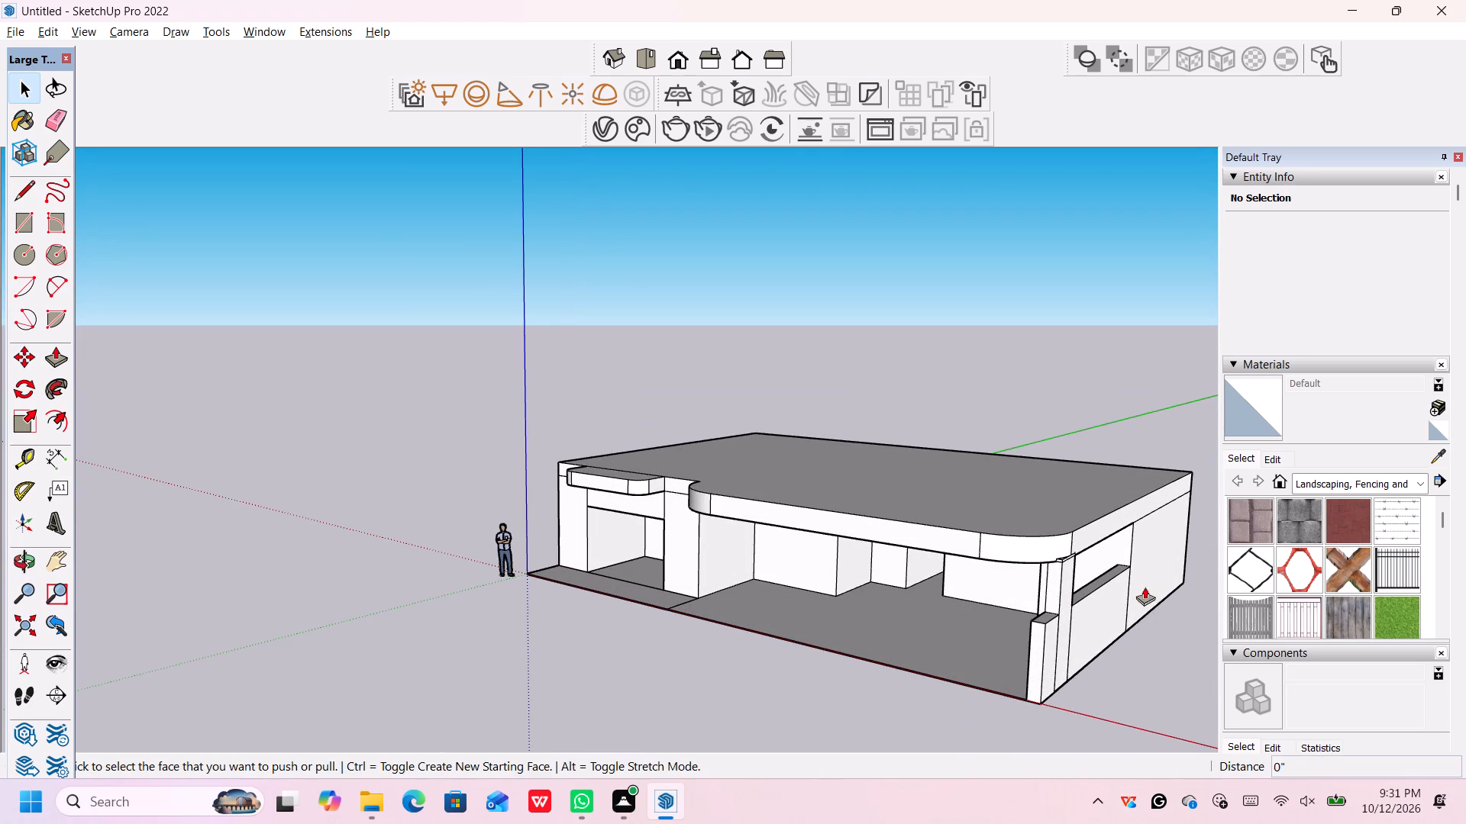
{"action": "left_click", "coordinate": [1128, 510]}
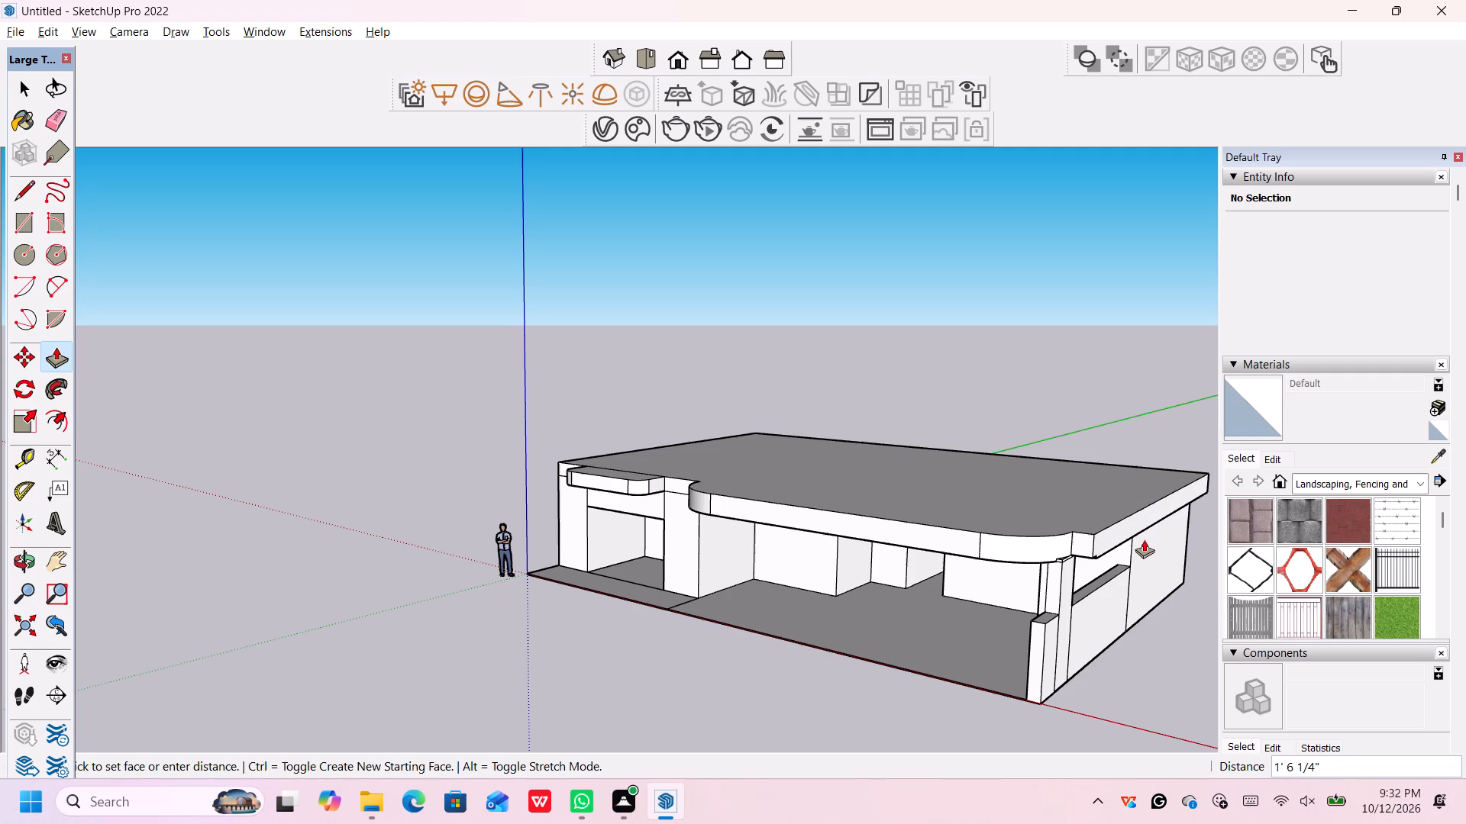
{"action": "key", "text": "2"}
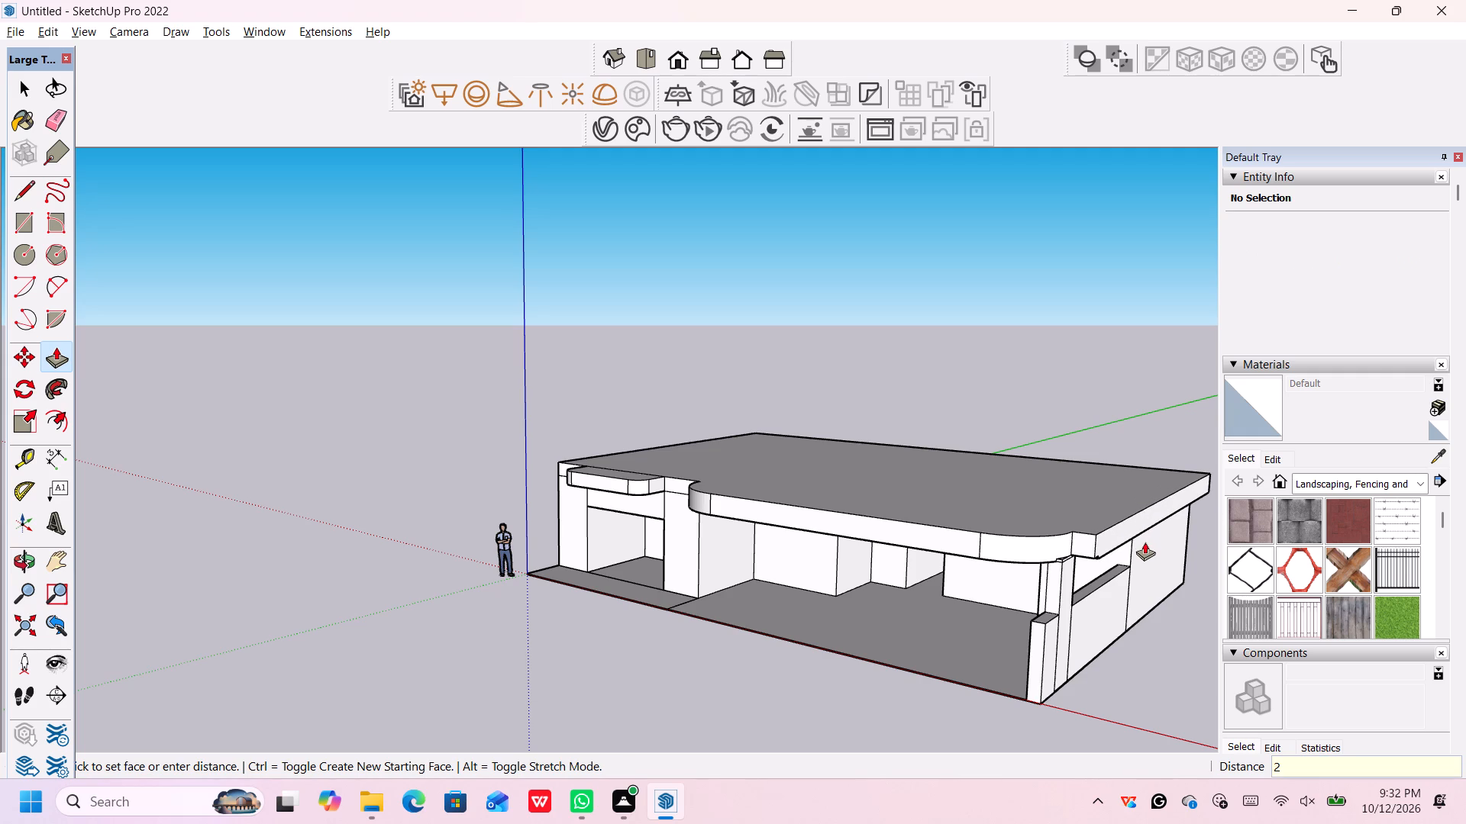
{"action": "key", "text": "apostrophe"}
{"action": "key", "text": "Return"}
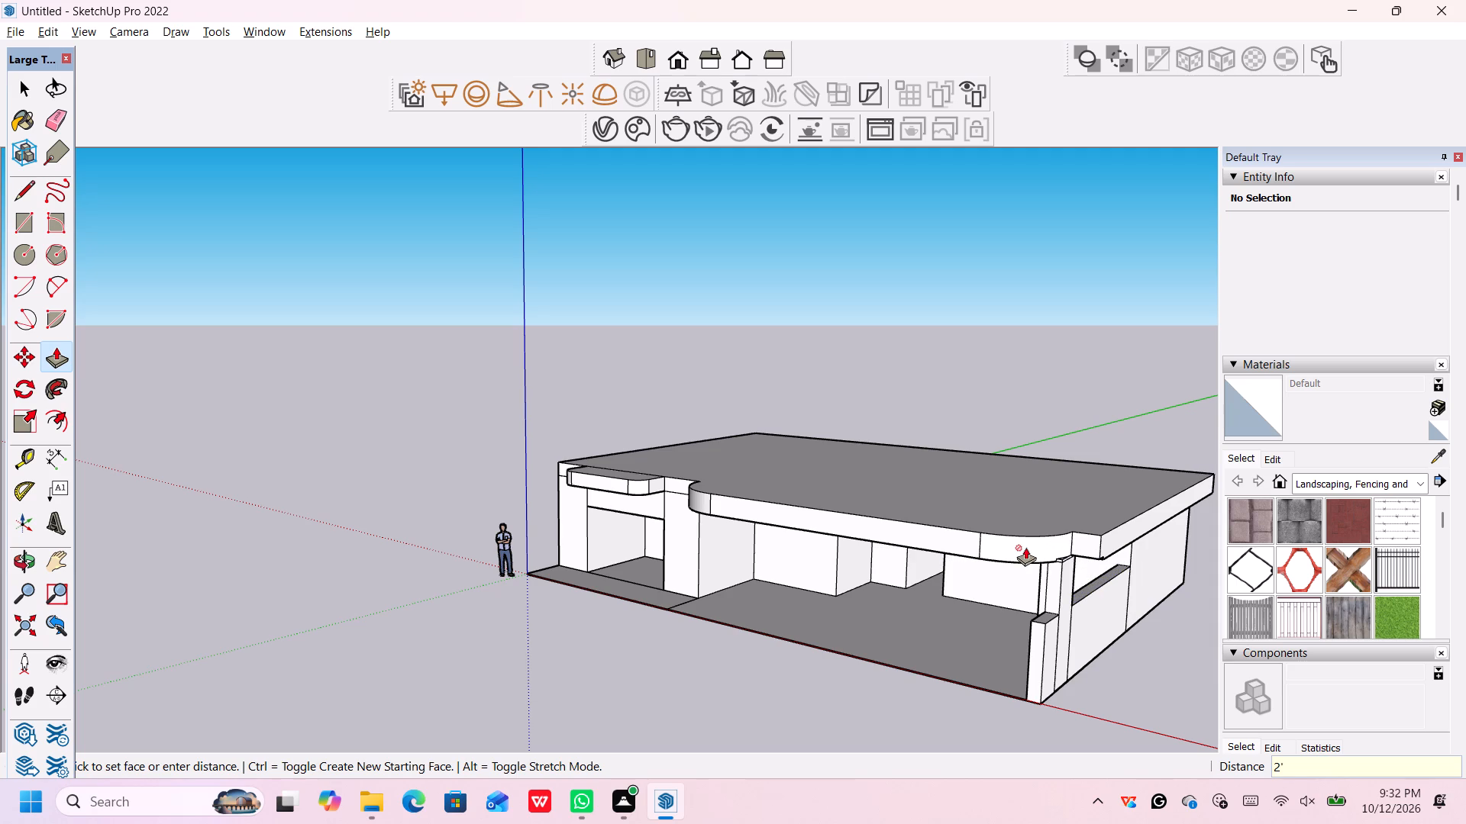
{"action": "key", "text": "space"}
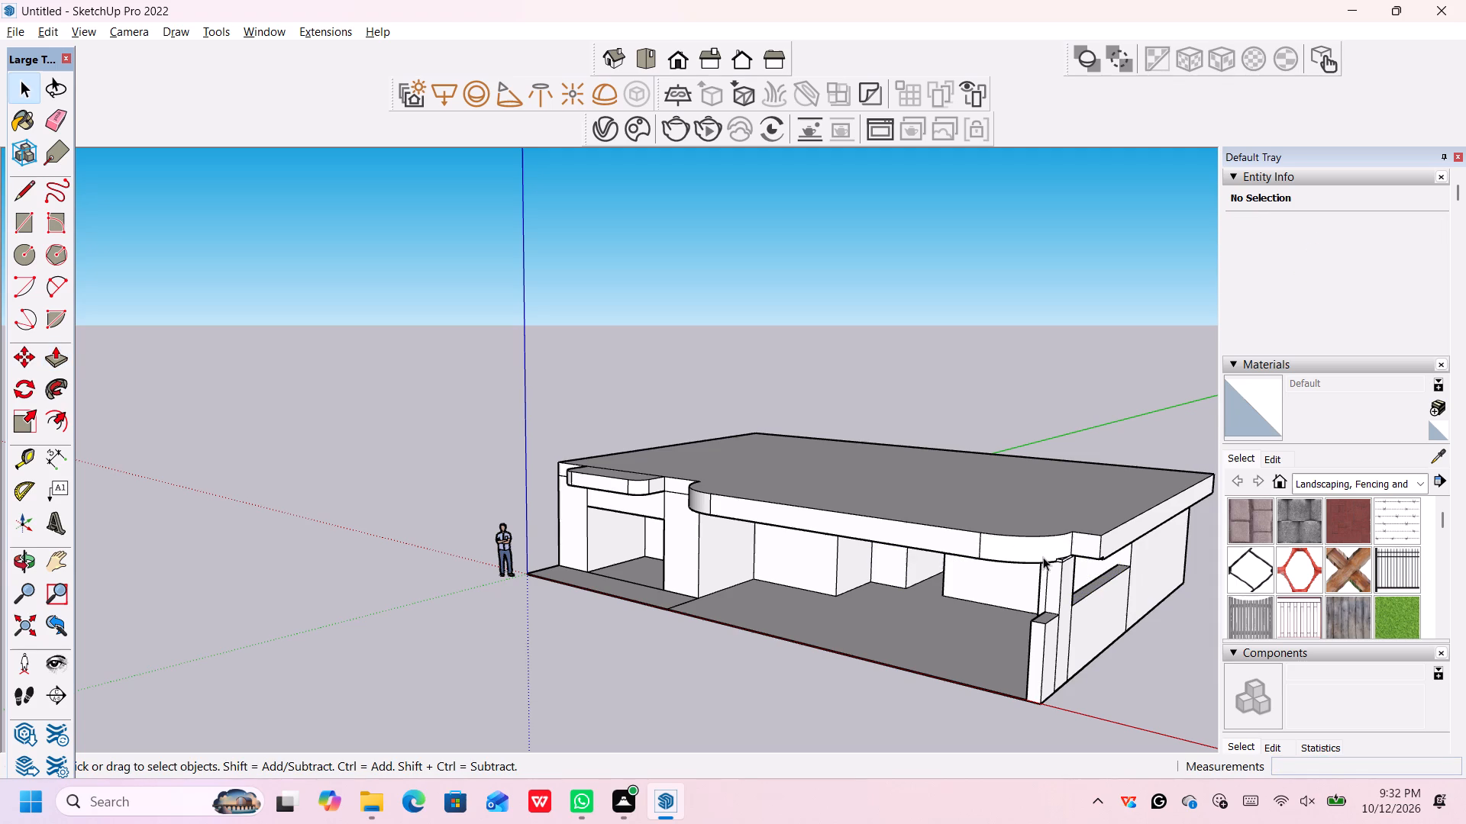
Undo the last edits, back to before the roof slab's outer front corner beside the porch was cut away.
{"action": "middle_click_drag", "start_coordinate": [1045, 558], "coordinate": [1112, 662]}
{"action": "key", "text": "ctrl+z"}
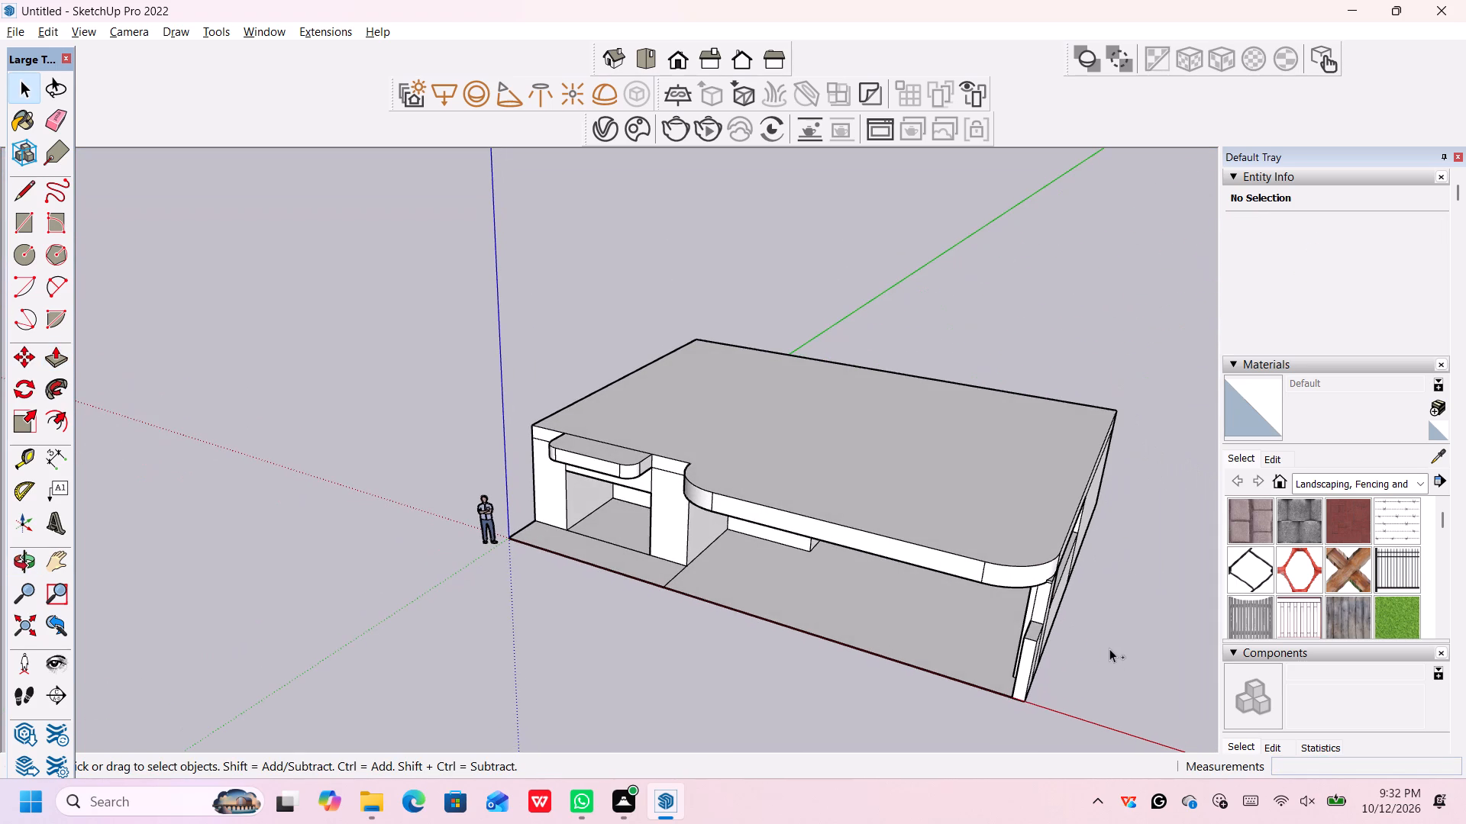
{"action": "key", "text": "ctrl+z"}
{"action": "key", "text": "ctrl+z"}
{"action": "key", "text": "ctrl+z"}
{"action": "key", "text": "ctrl+z"}
{"action": "key", "text": "ctrl+z"}
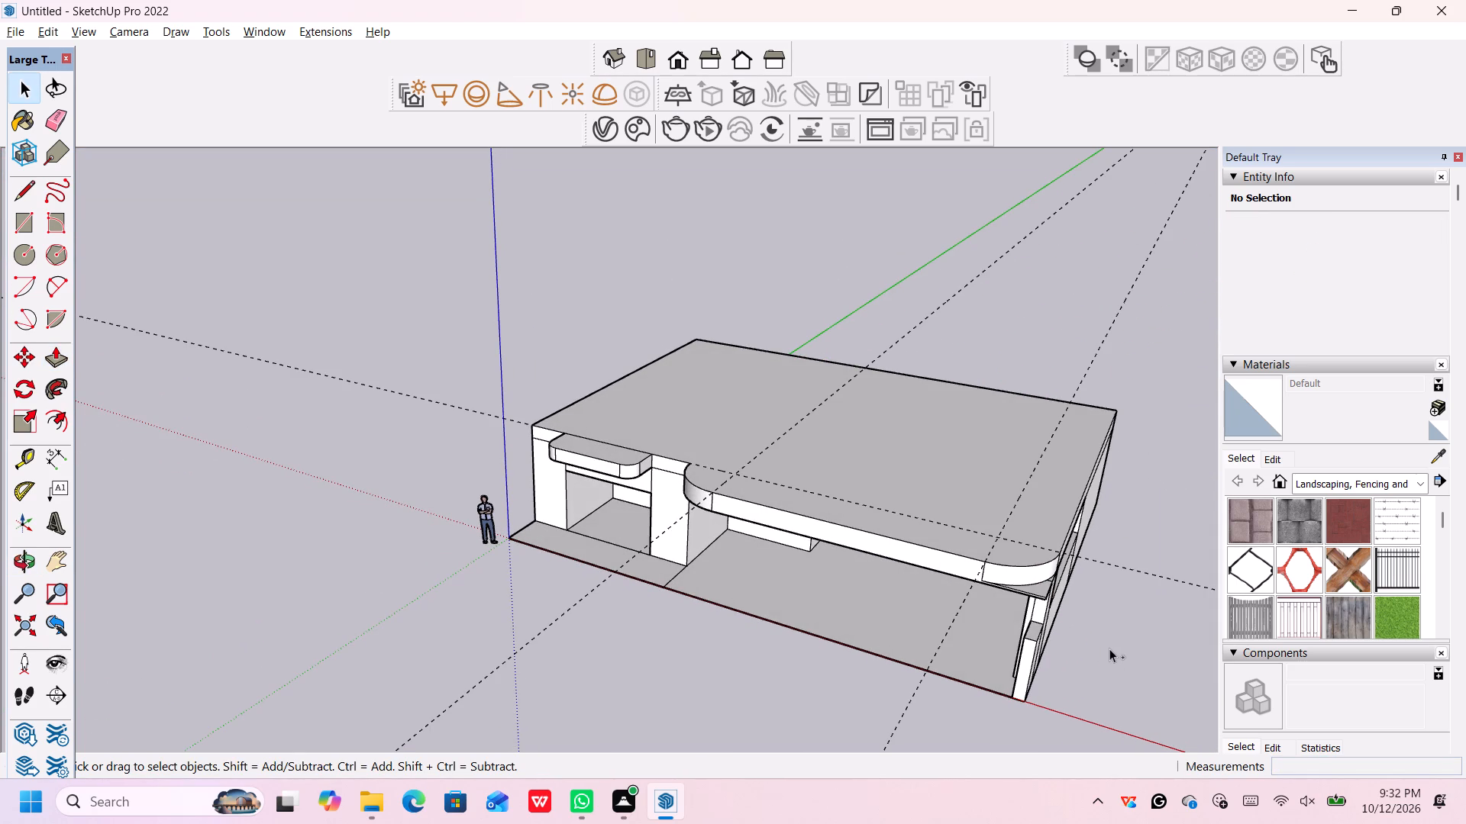
{"action": "key", "text": "ctrl+z"}
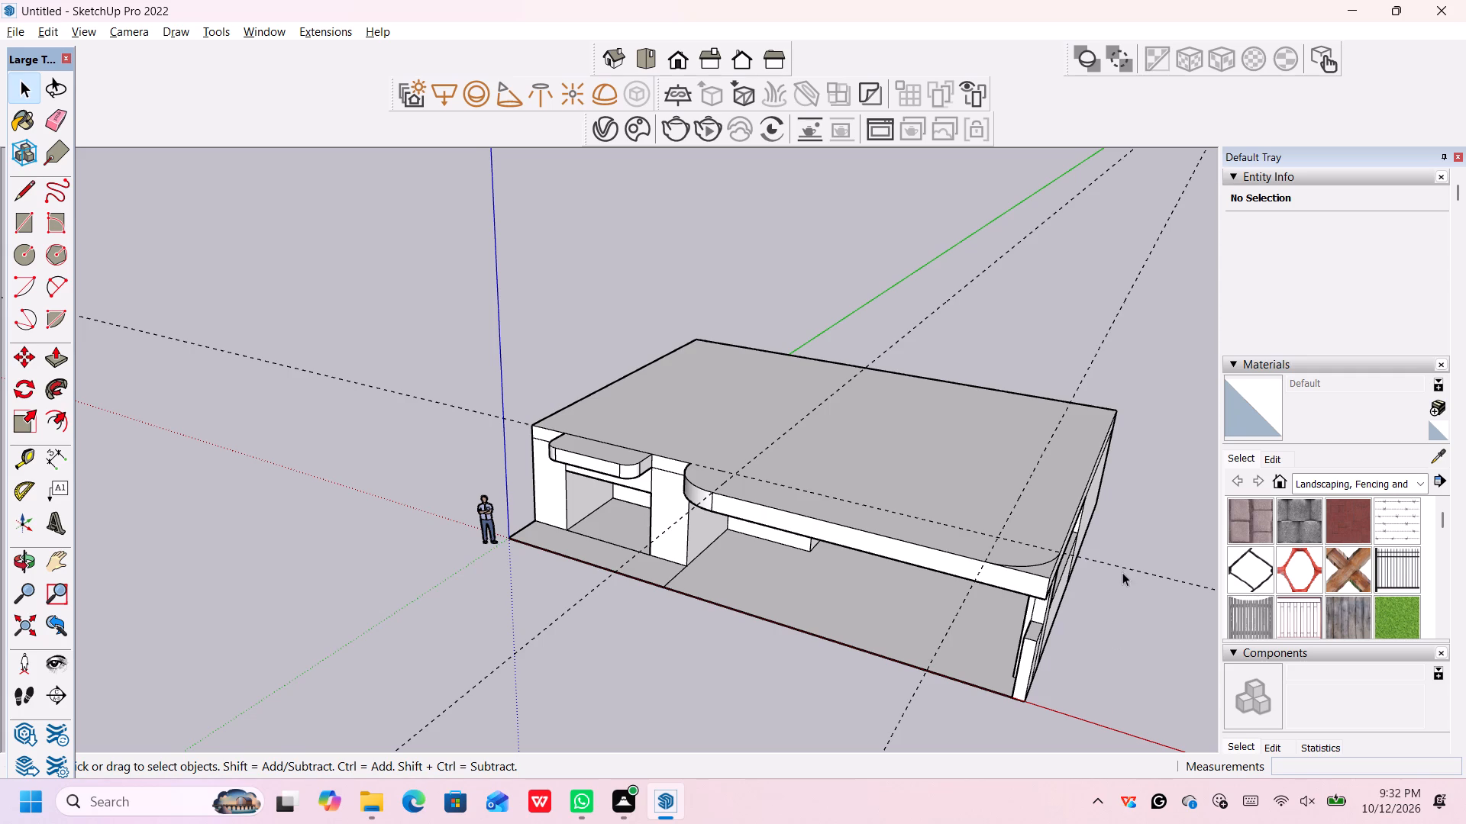
Delete the rounded-corner arc from the roof slab's top at the outer front corner beside the porch.
{"action": "middle_click_drag", "start_coordinate": [1122, 575], "coordinate": [1086, 604]}
{"action": "scroll", "coordinate": [1067, 616], "scroll_direction": "up", "scroll_amount": 2}
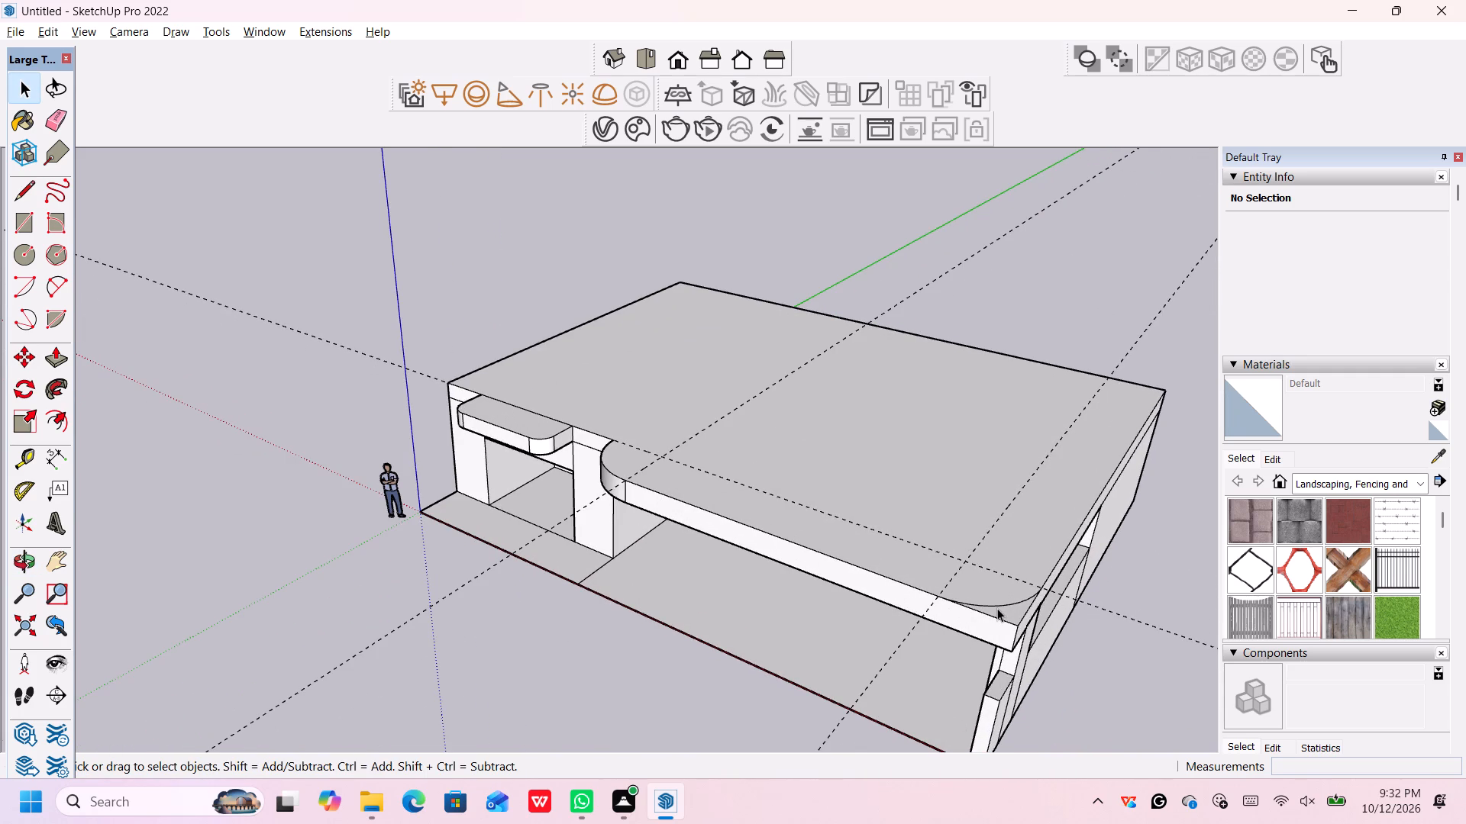
{"action": "left_click", "coordinate": [997, 602]}
{"action": "left_click", "coordinate": [999, 606]}
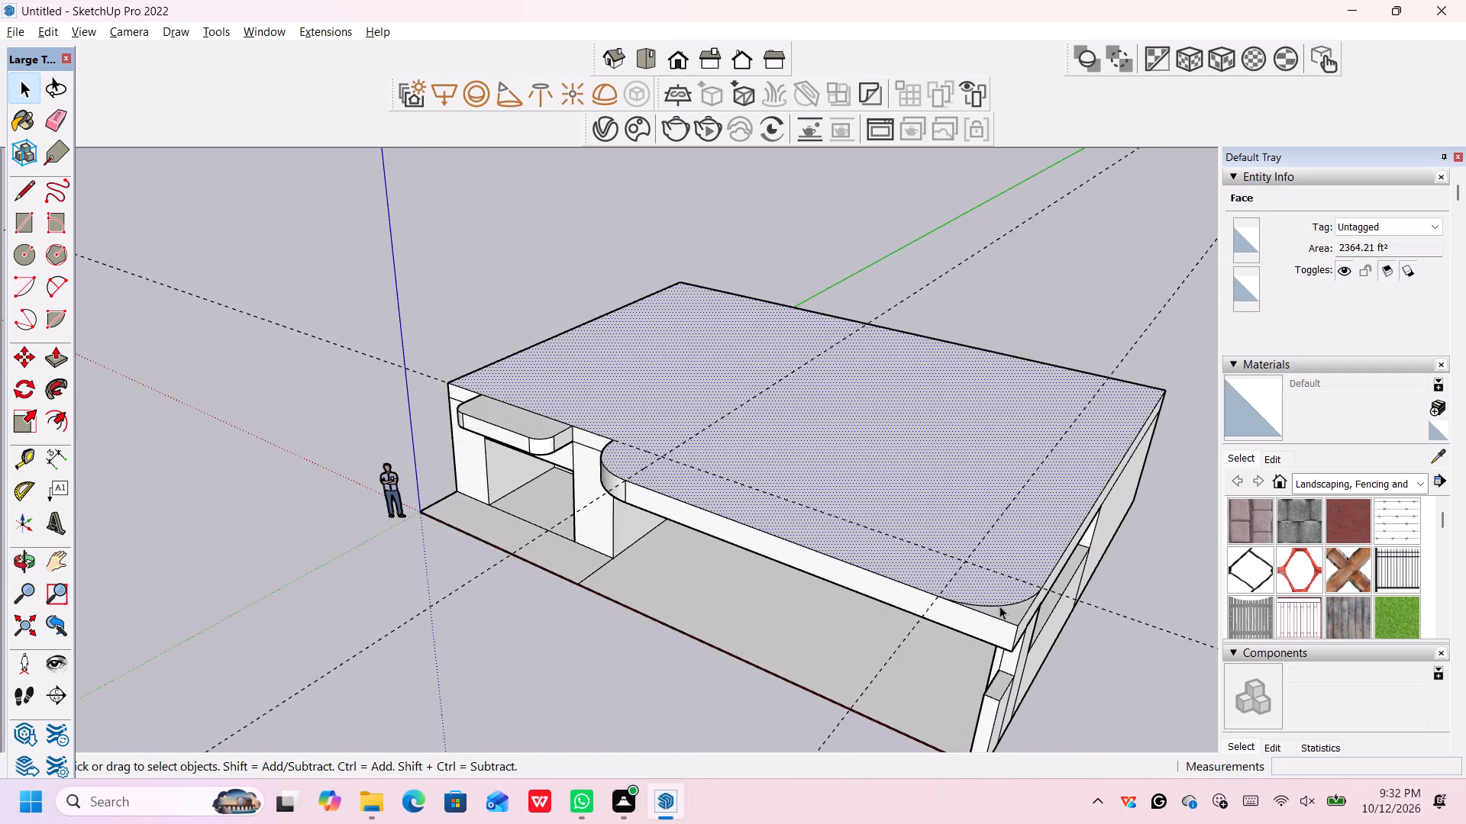
{"action": "key", "text": "Delete"}
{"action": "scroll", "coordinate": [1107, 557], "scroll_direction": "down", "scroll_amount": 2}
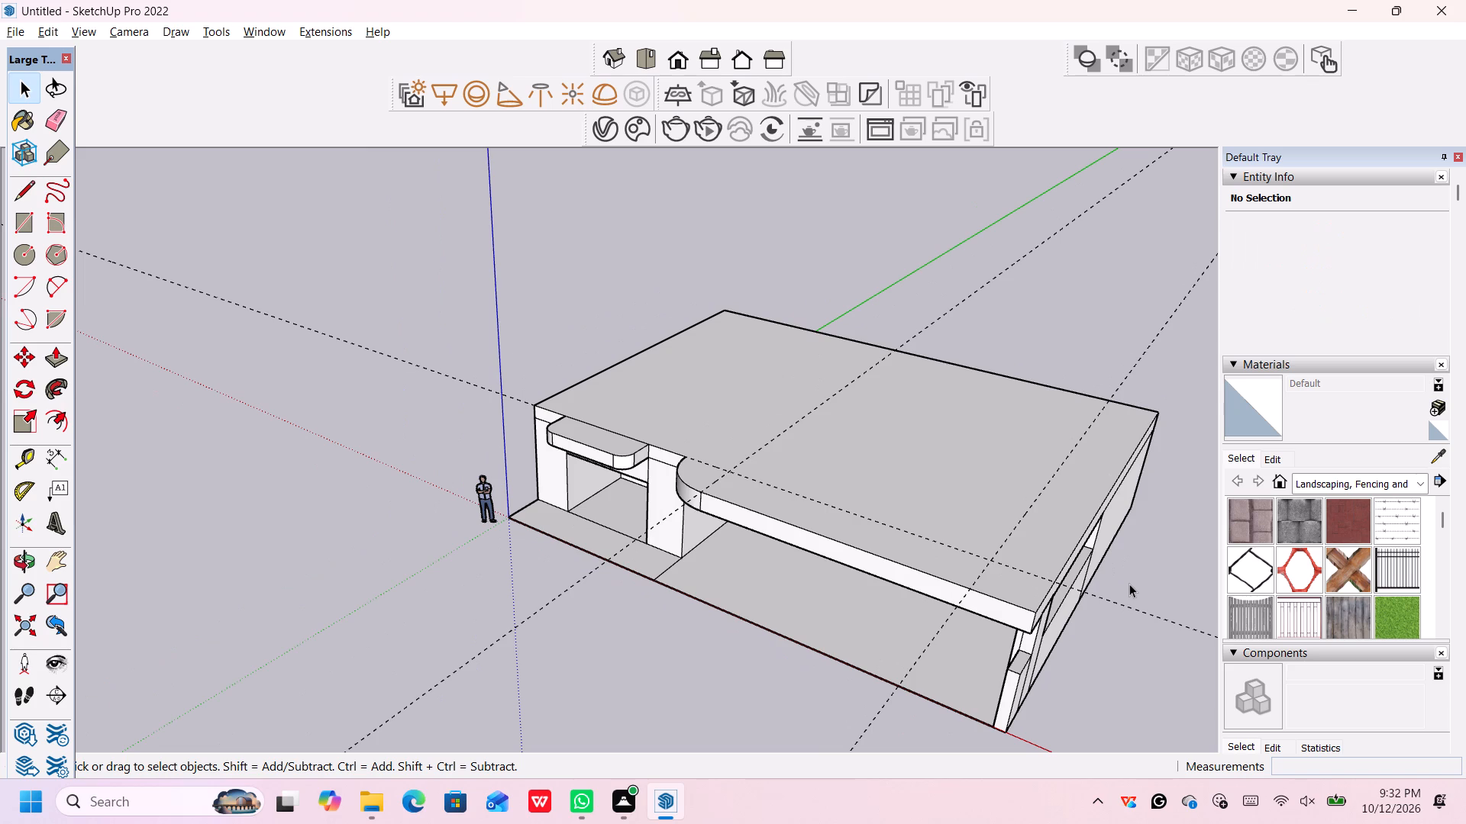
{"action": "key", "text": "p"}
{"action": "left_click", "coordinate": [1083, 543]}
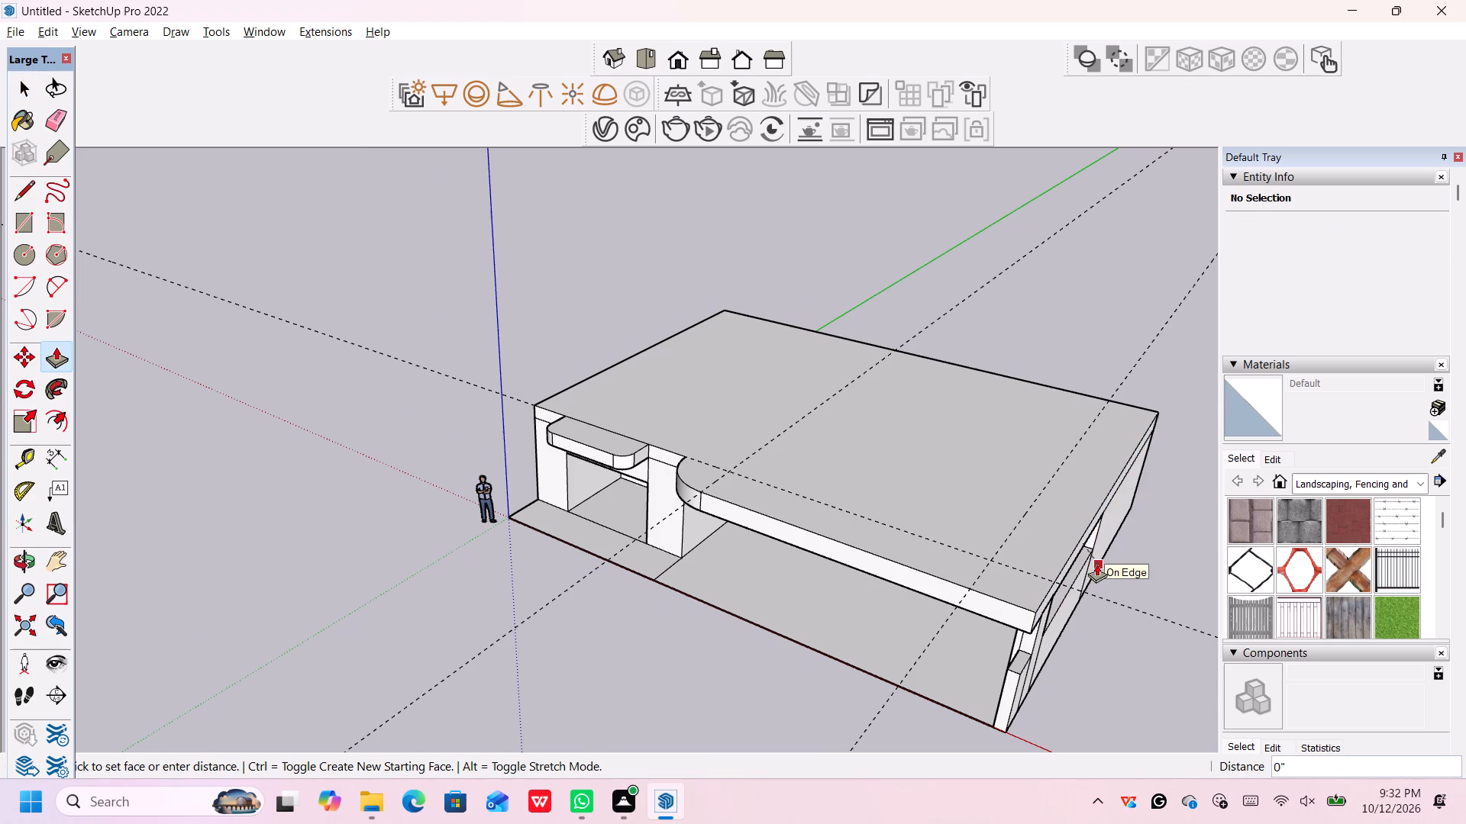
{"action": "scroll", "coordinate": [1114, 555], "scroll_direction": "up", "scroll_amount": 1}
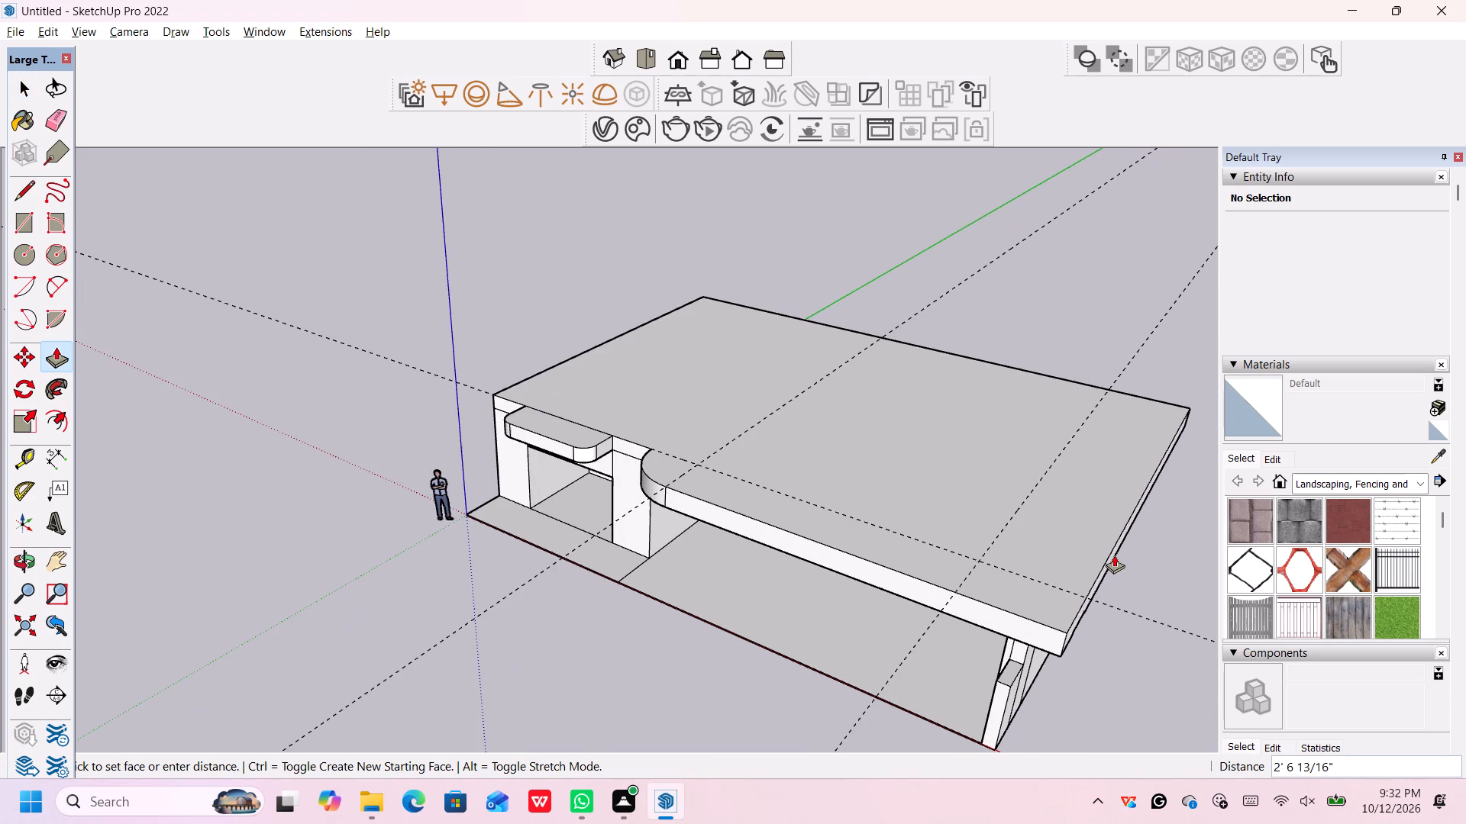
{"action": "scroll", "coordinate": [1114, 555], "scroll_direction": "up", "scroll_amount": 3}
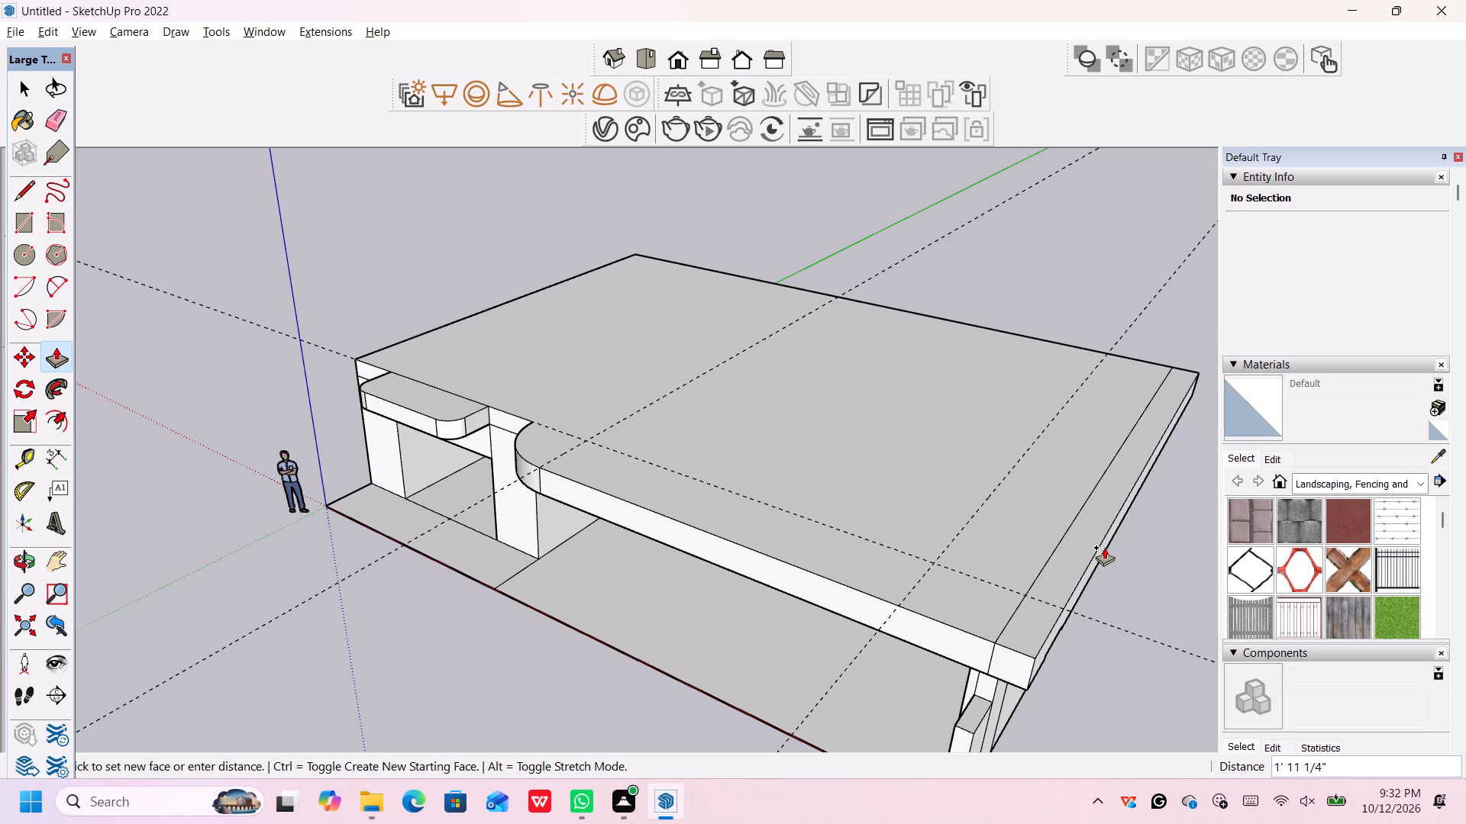
Push the porch-side end face of the roof slab 2' outward so the slab overhangs the side wall.
{"action": "key", "text": "p"}
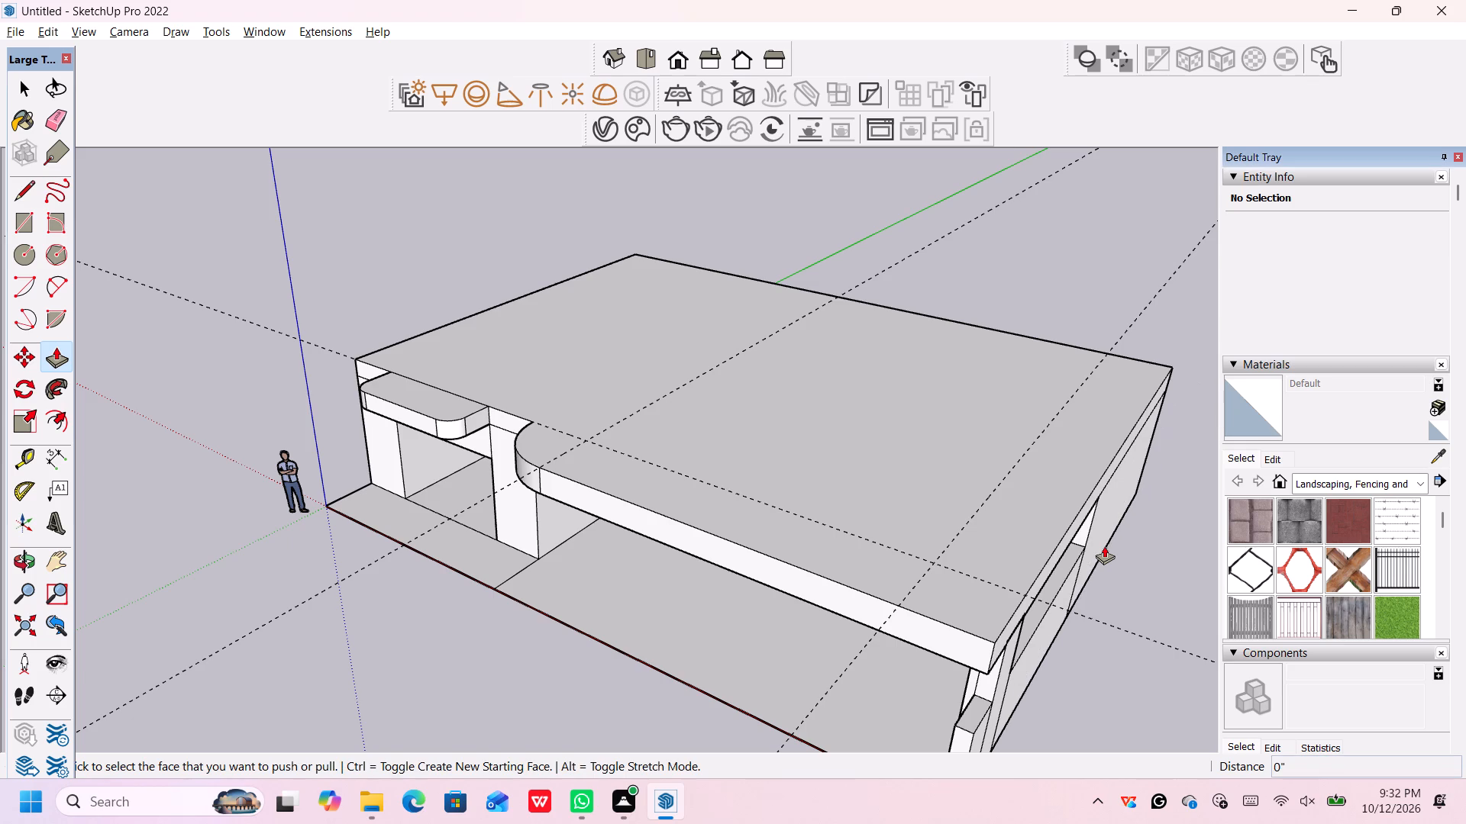
{"action": "left_click", "coordinate": [1090, 510]}
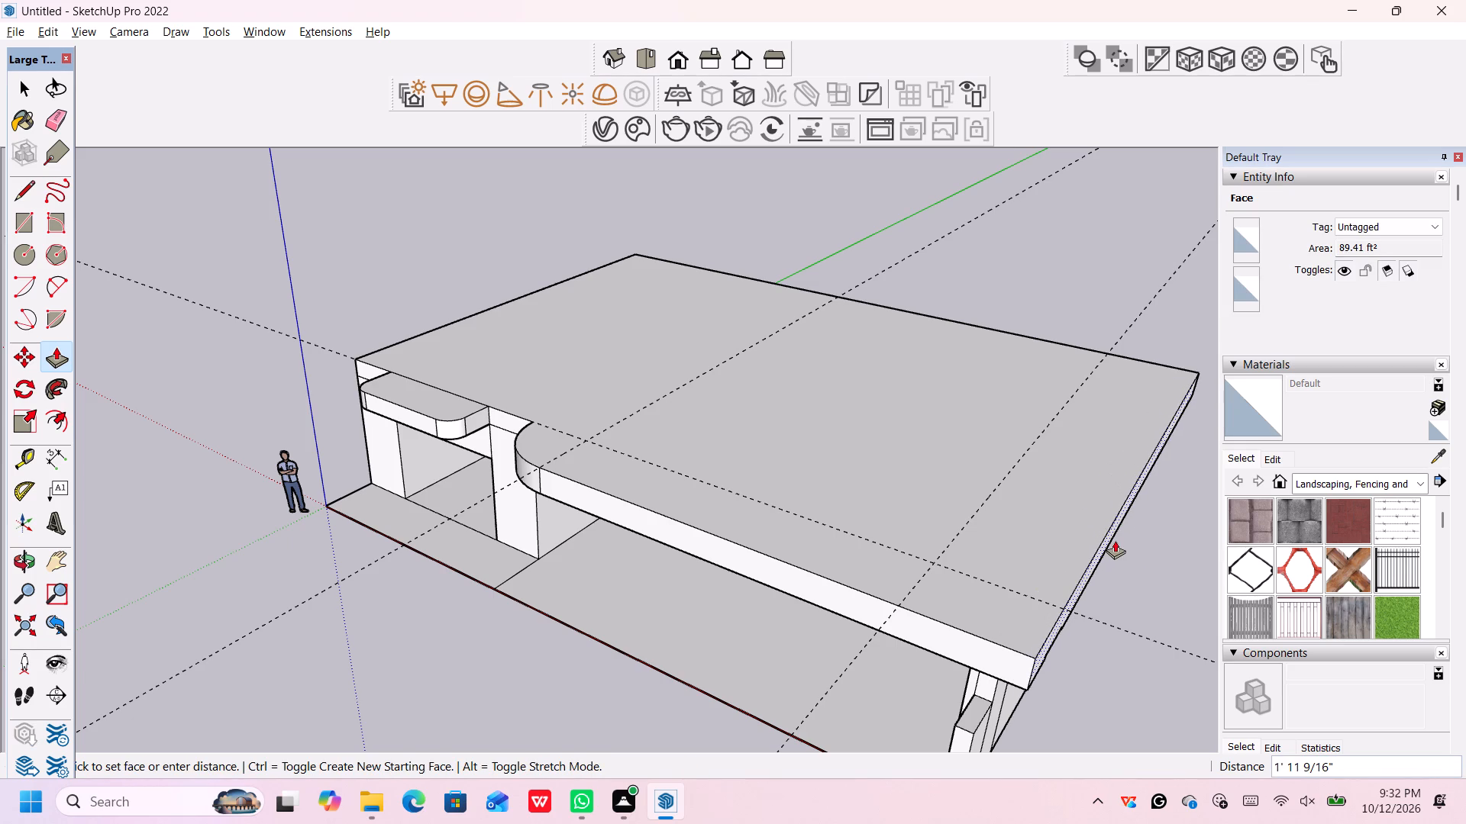
{"action": "key", "text": "2"}
{"action": "key", "text": "apostrophe"}
{"action": "key", "text": "Return"}
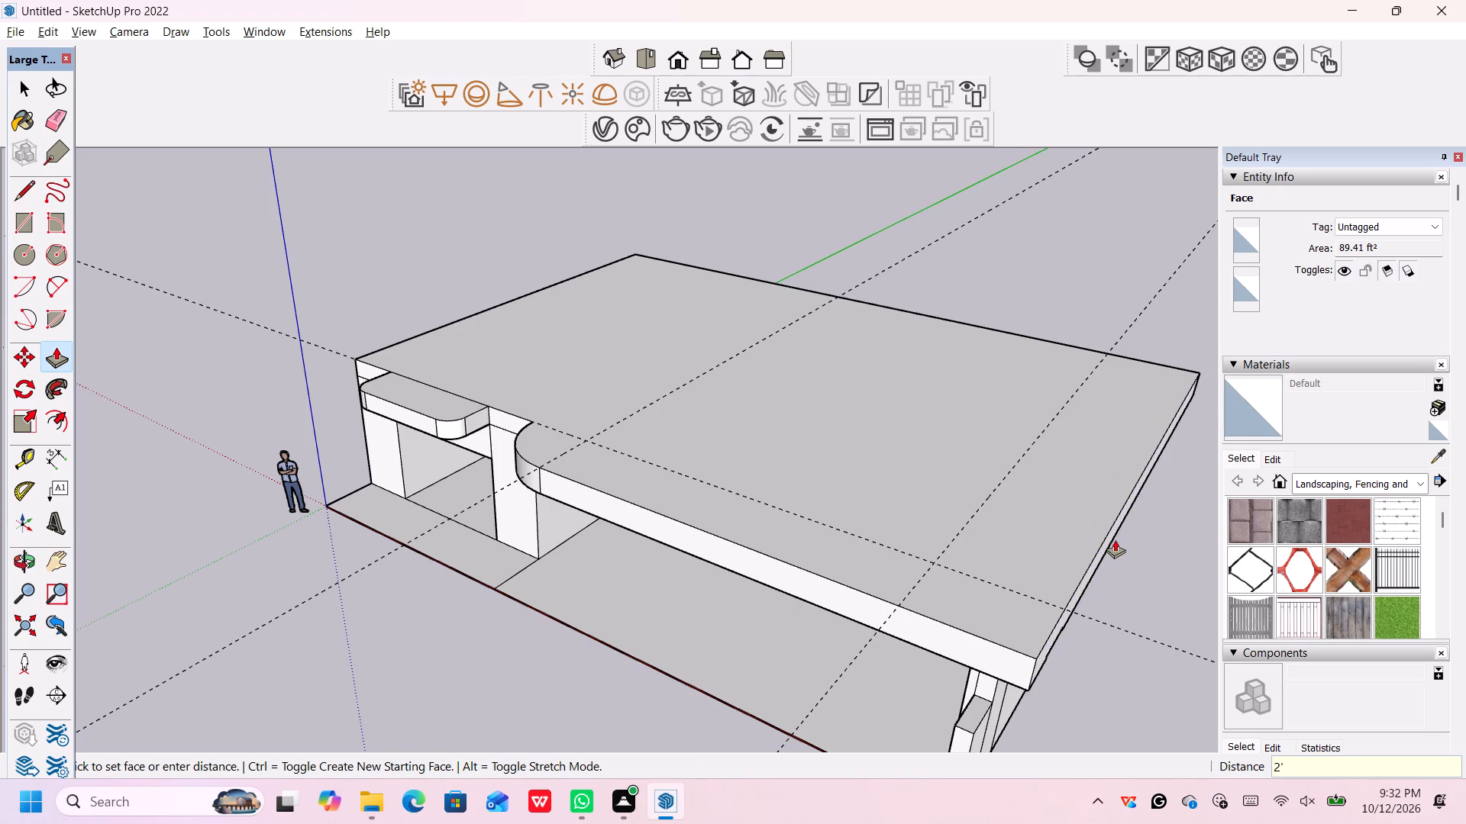
{"action": "scroll", "coordinate": [1139, 684], "scroll_direction": "down", "scroll_amount": 4}
{"action": "middle_click", "coordinate": [1139, 685]}
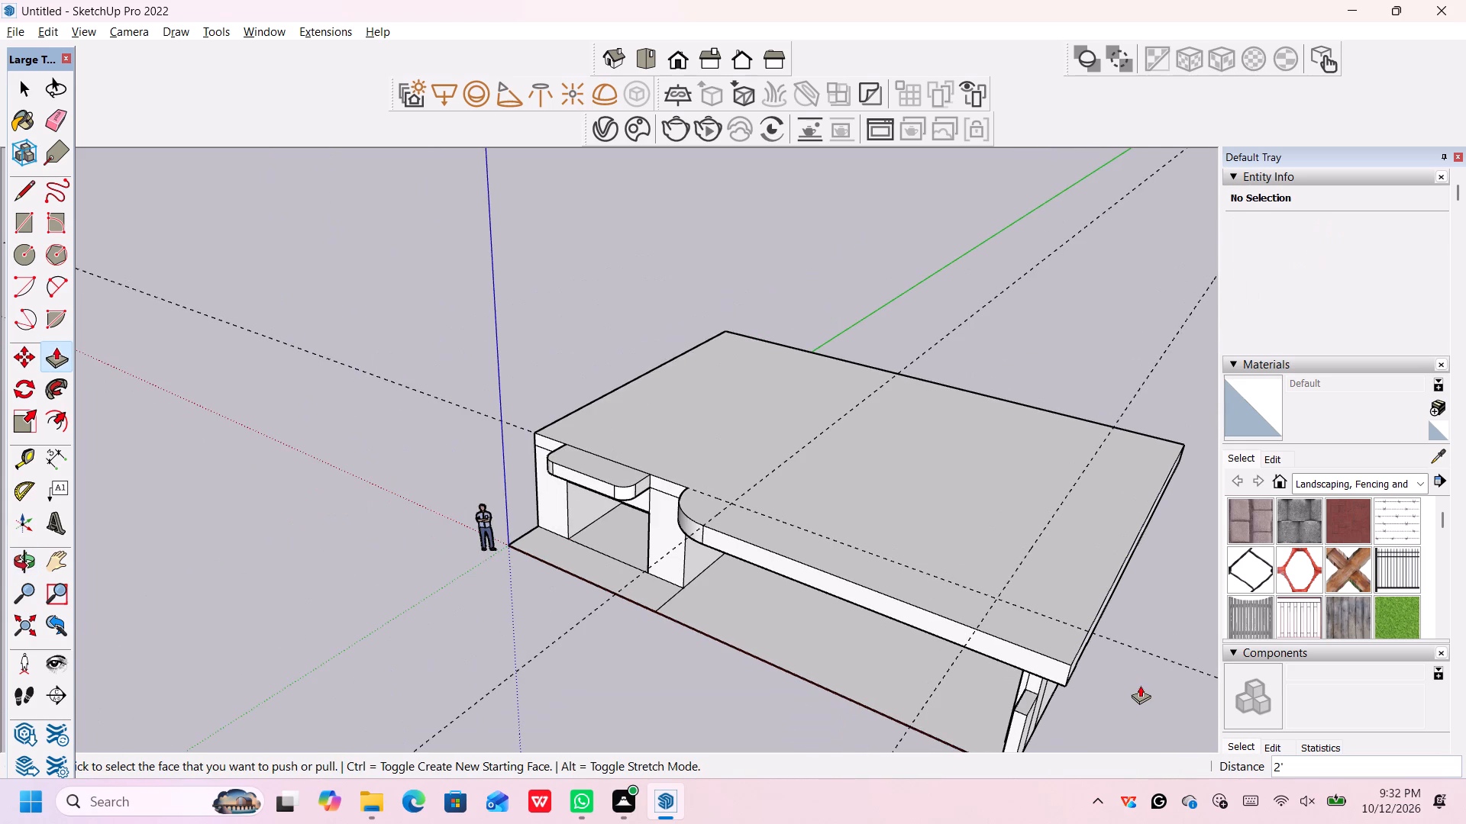
{"action": "key", "text": "Escape"}
{"action": "key", "text": "space"}
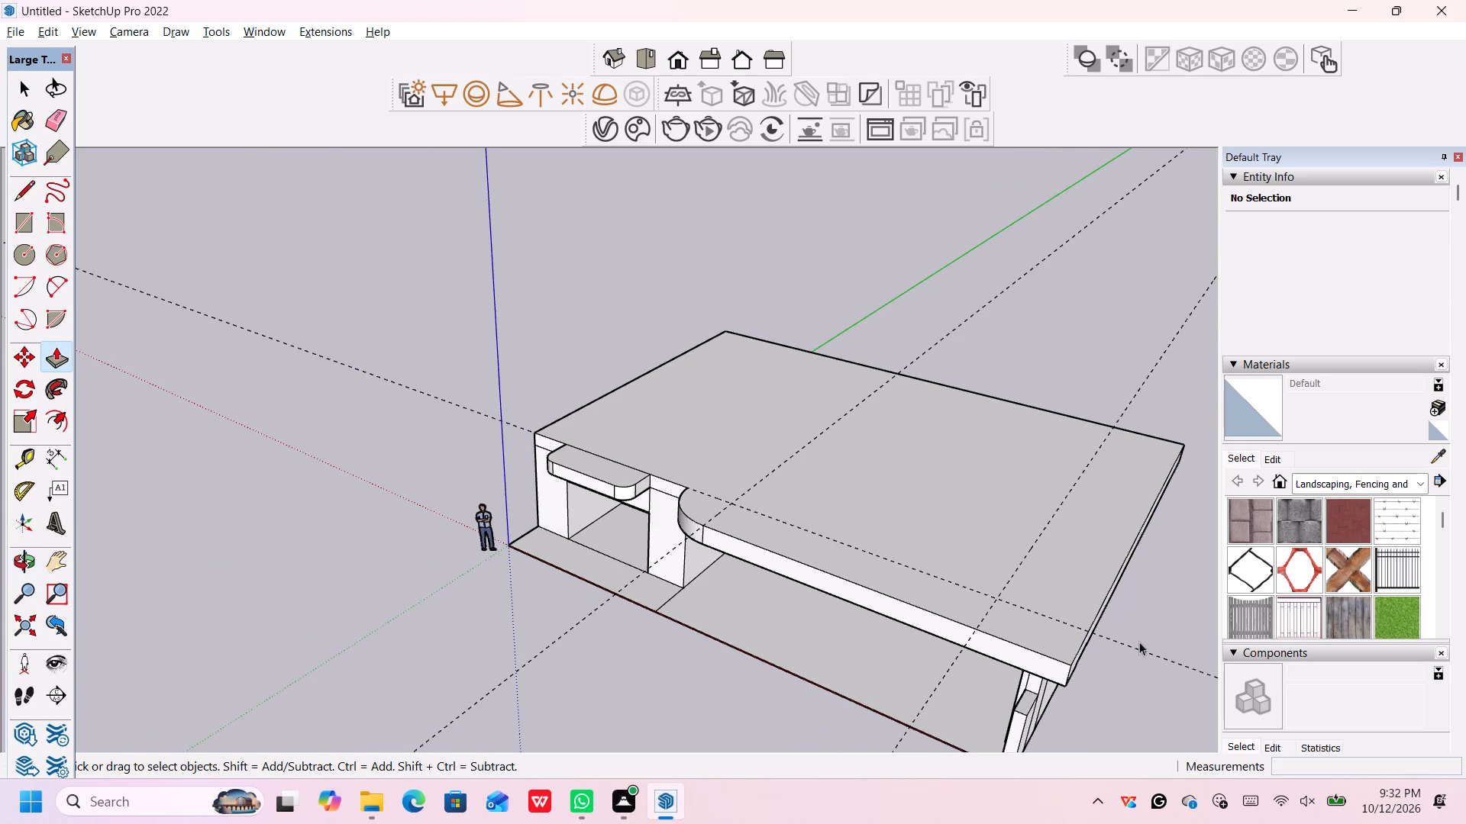
Delete the construction guide running front to back near the porch-side edge of the roof slab.
{"action": "left_click", "coordinate": [1151, 369]}
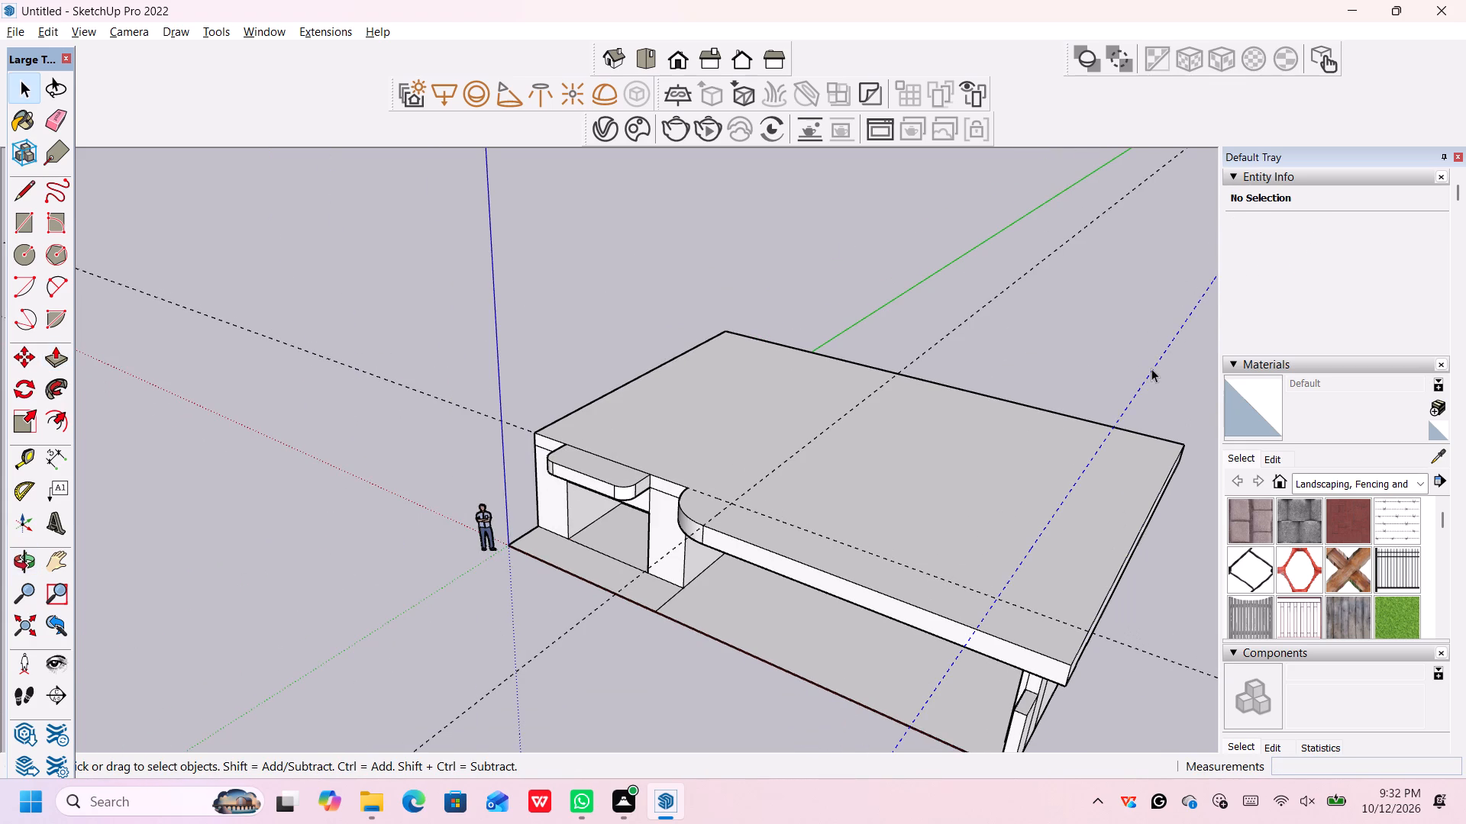
{"action": "key", "text": "Delete"}
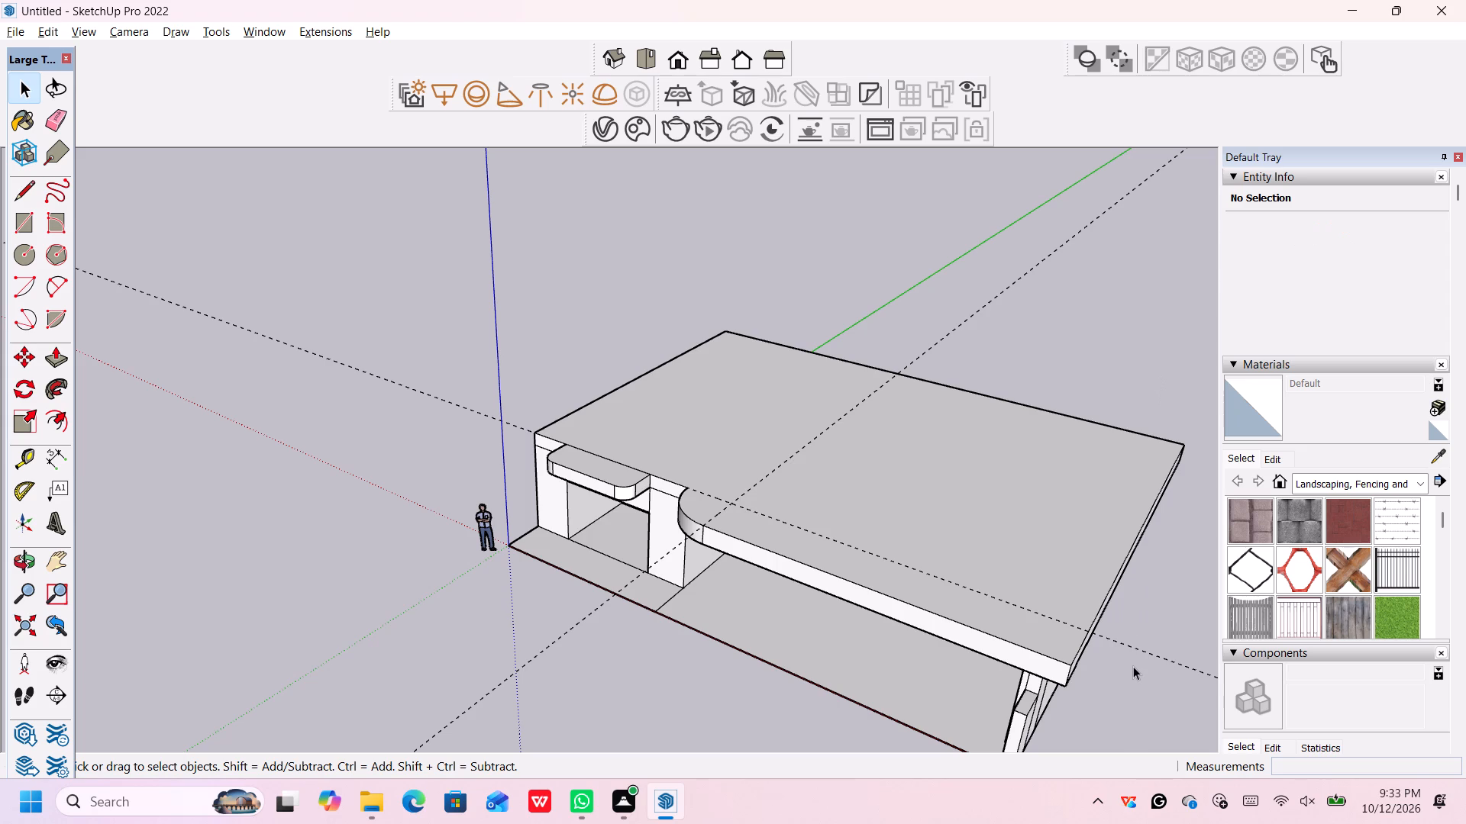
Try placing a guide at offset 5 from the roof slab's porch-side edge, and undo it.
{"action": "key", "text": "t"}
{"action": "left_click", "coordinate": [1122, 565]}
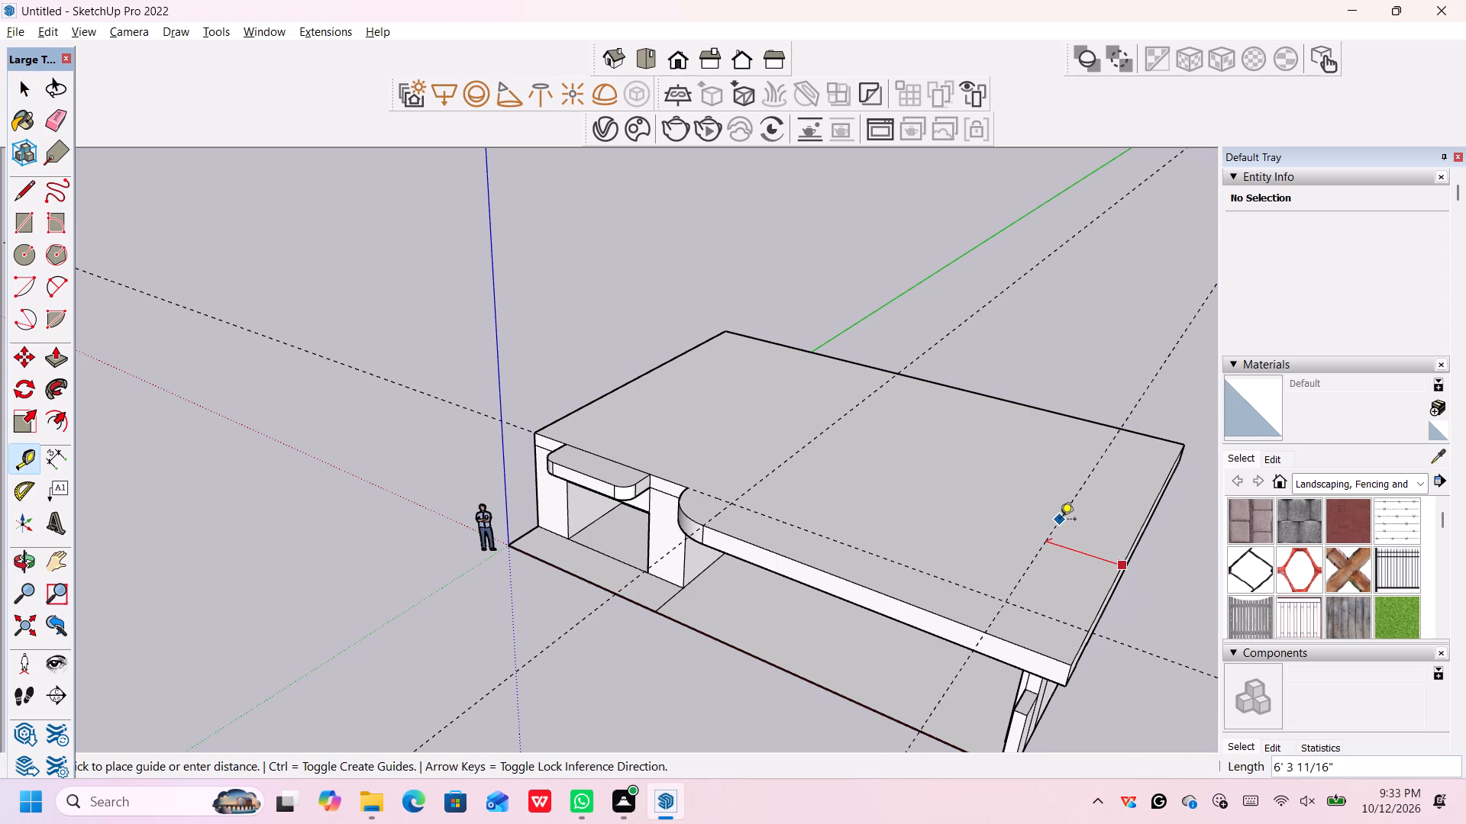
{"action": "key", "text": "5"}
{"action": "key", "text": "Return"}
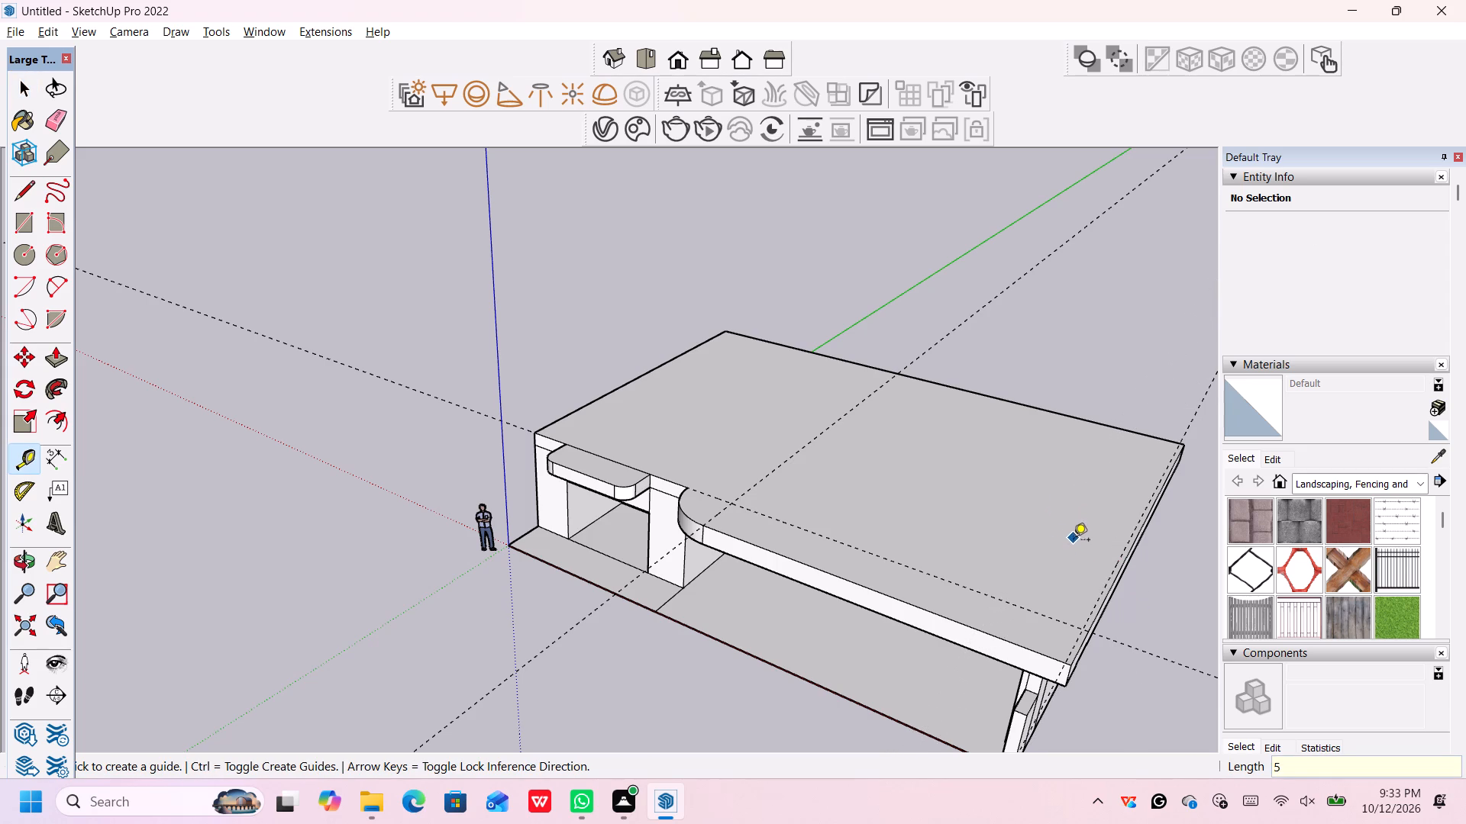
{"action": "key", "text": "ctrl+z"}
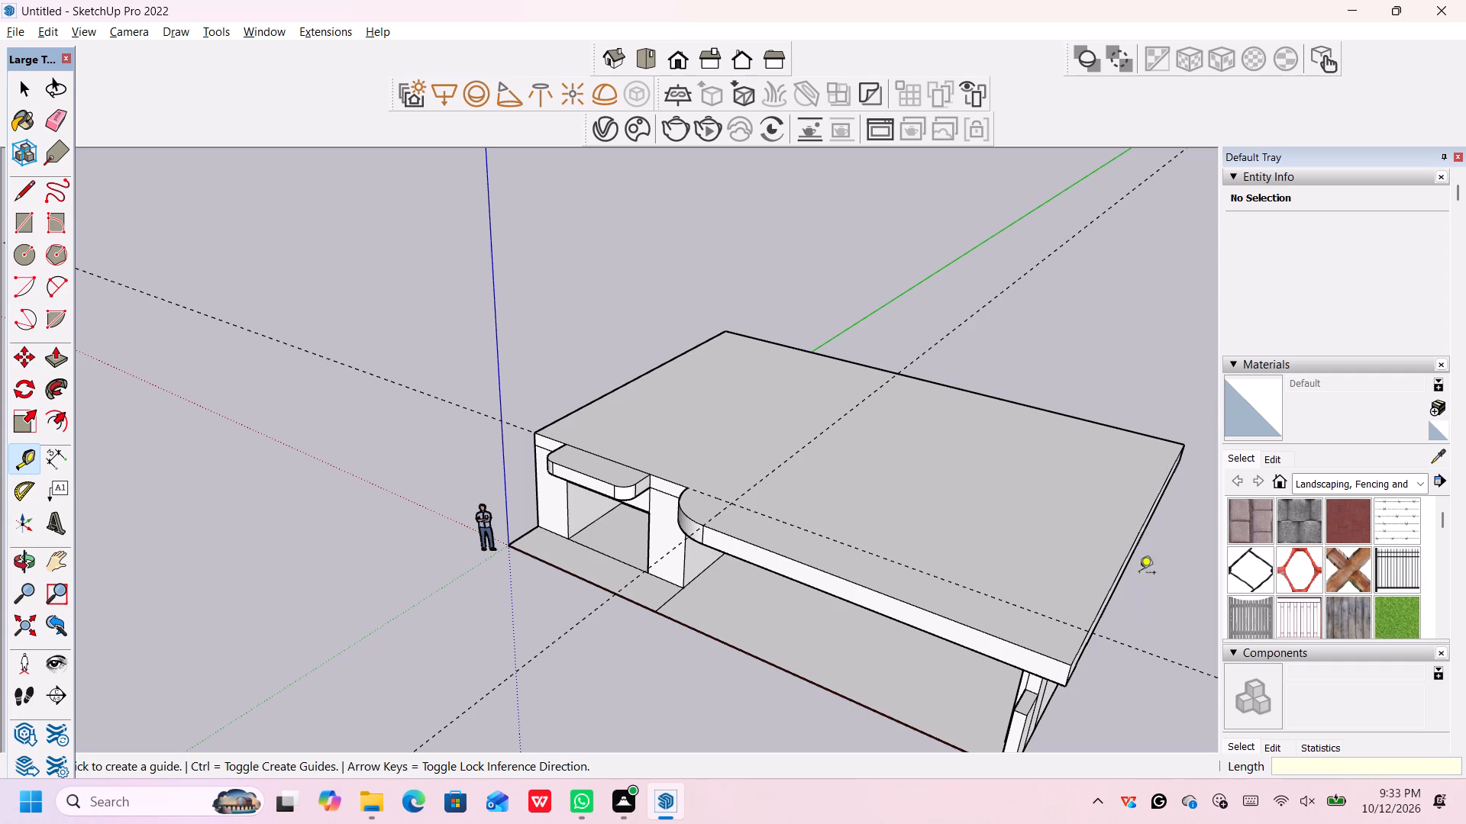
Place a guide 5' inward from the roof slab's extended porch-side edge, parallel to it.
{"action": "left_click", "coordinate": [1132, 548]}
{"action": "type", "text": "5'"}
{"action": "key", "text": "Return"}
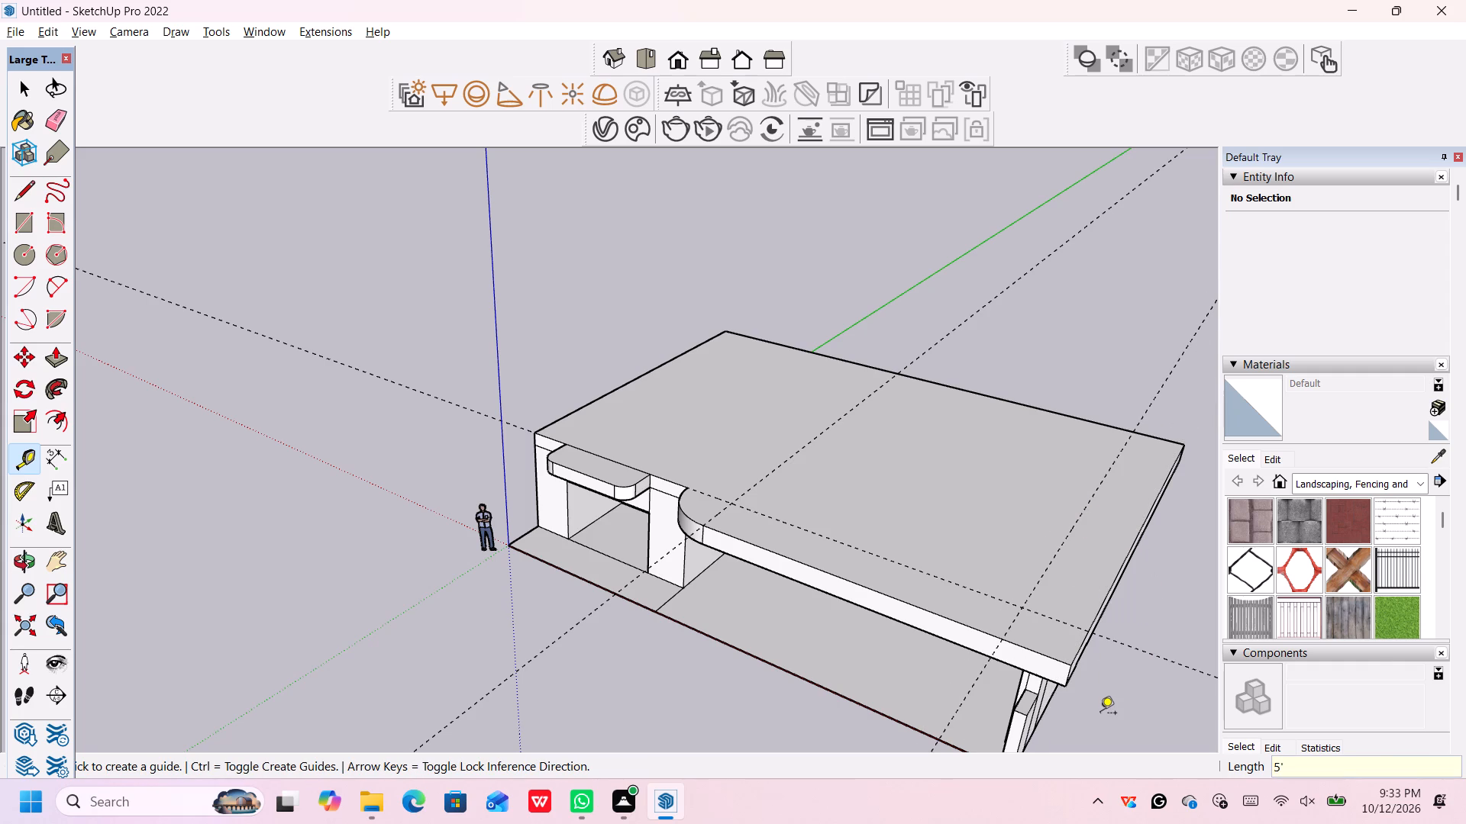
{"action": "key", "text": "space"}
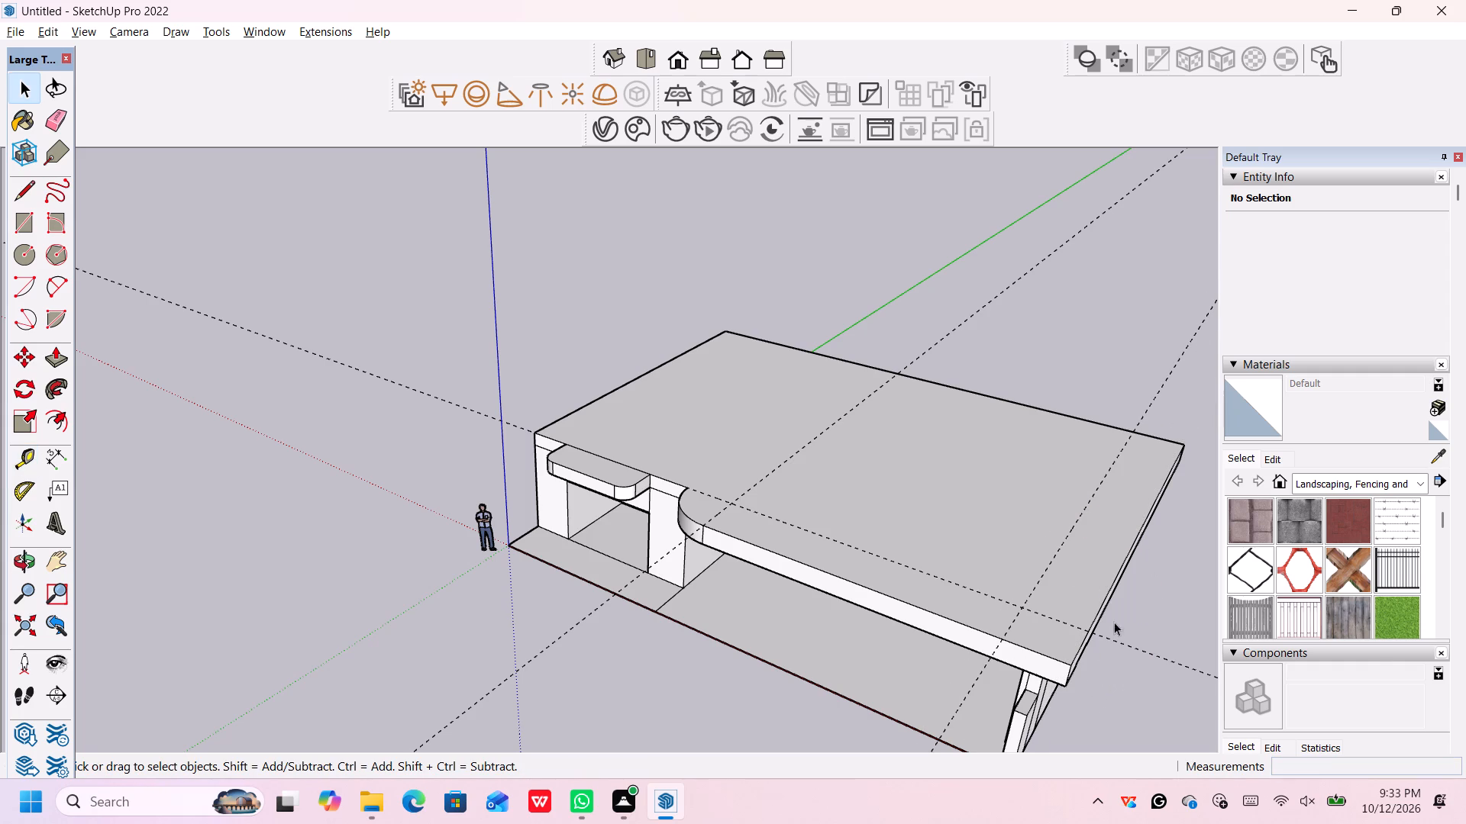
Draw a tangent 5' radius arc across the roof slab's outer front corner between the points marked by the guides.
{"action": "left_click", "coordinate": [63, 278]}
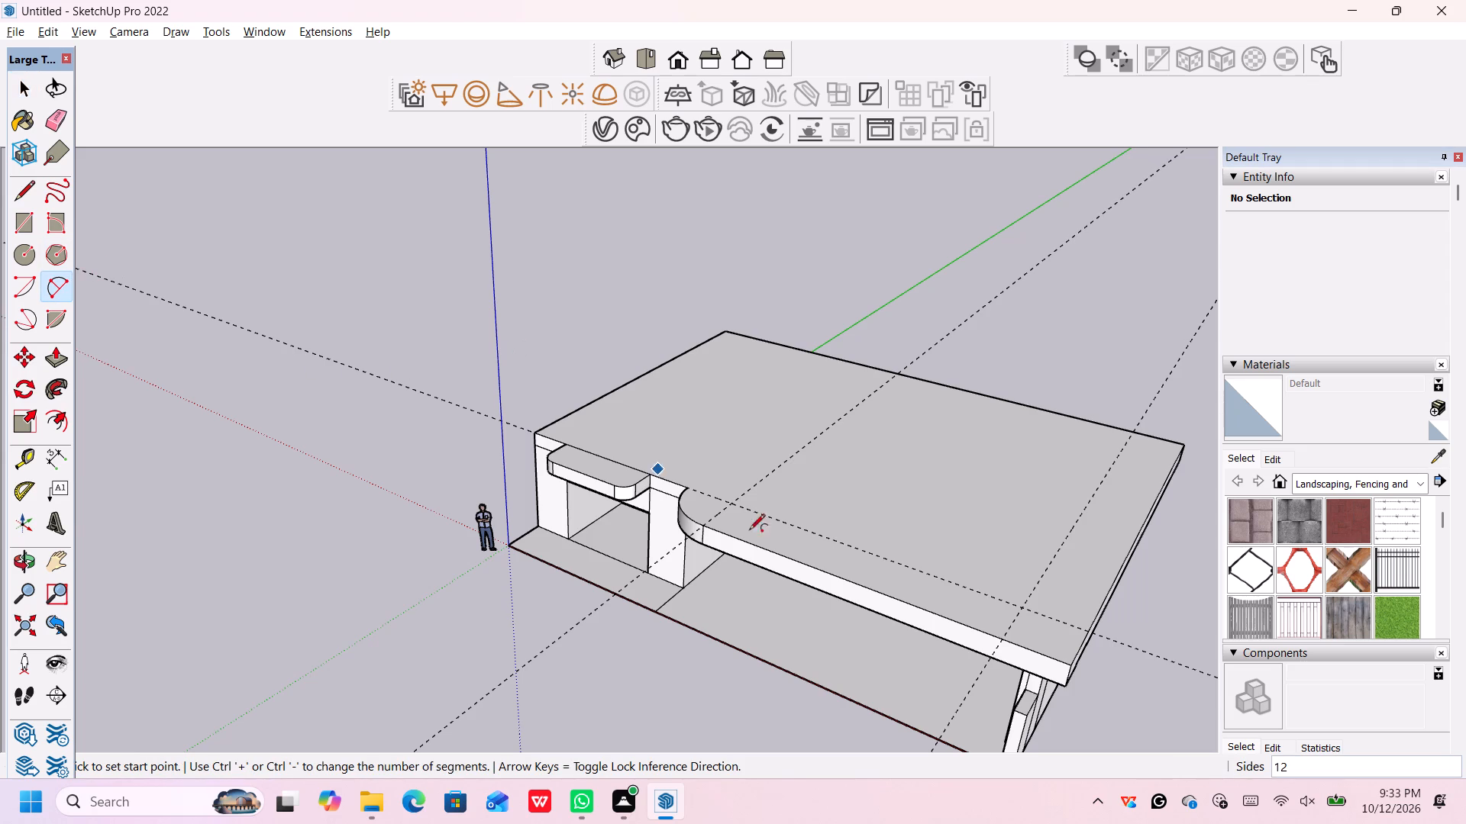
{"action": "left_click", "coordinate": [1002, 641]}
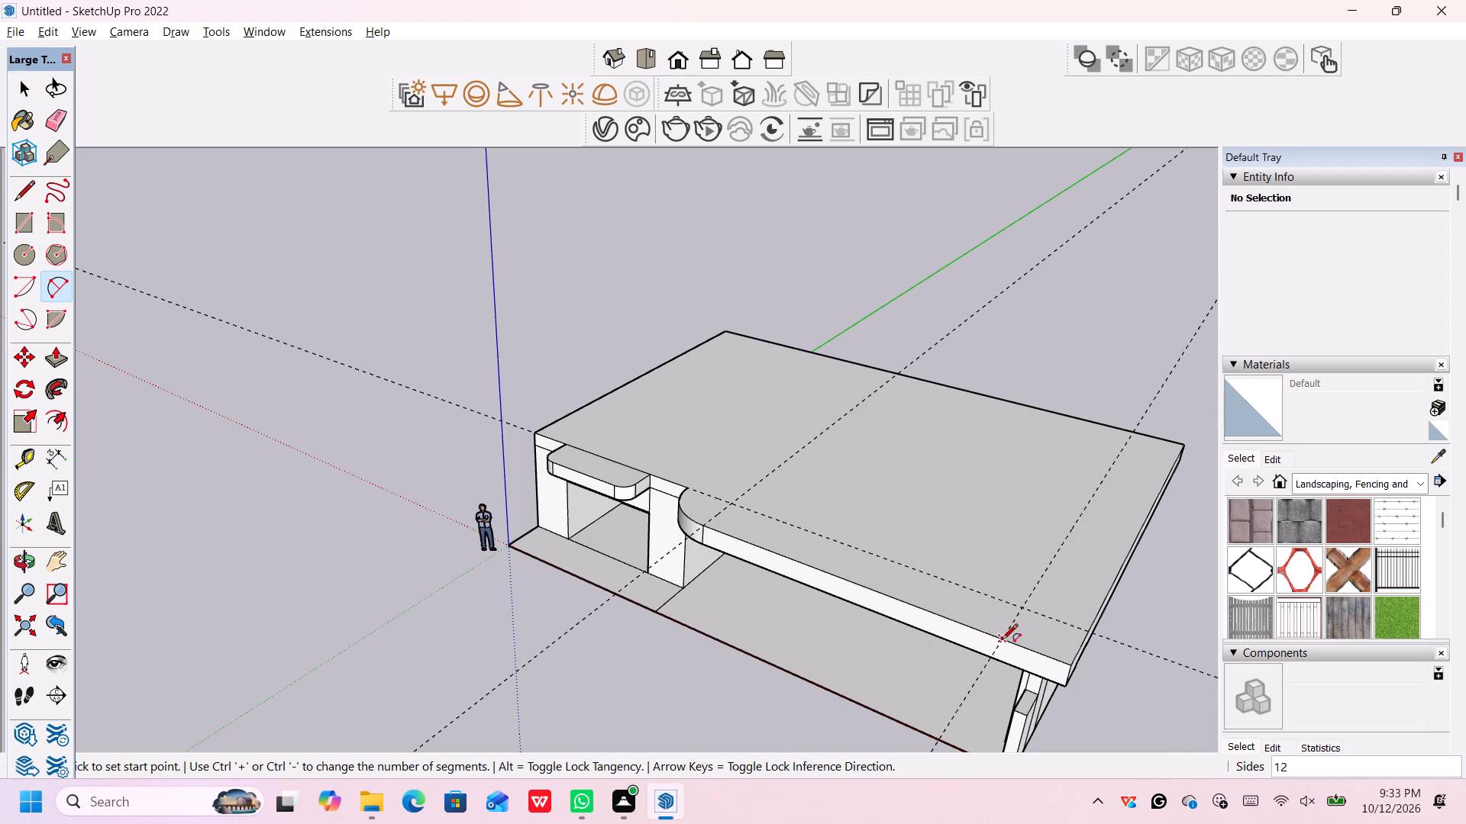
{"action": "left_click", "coordinate": [1085, 637]}
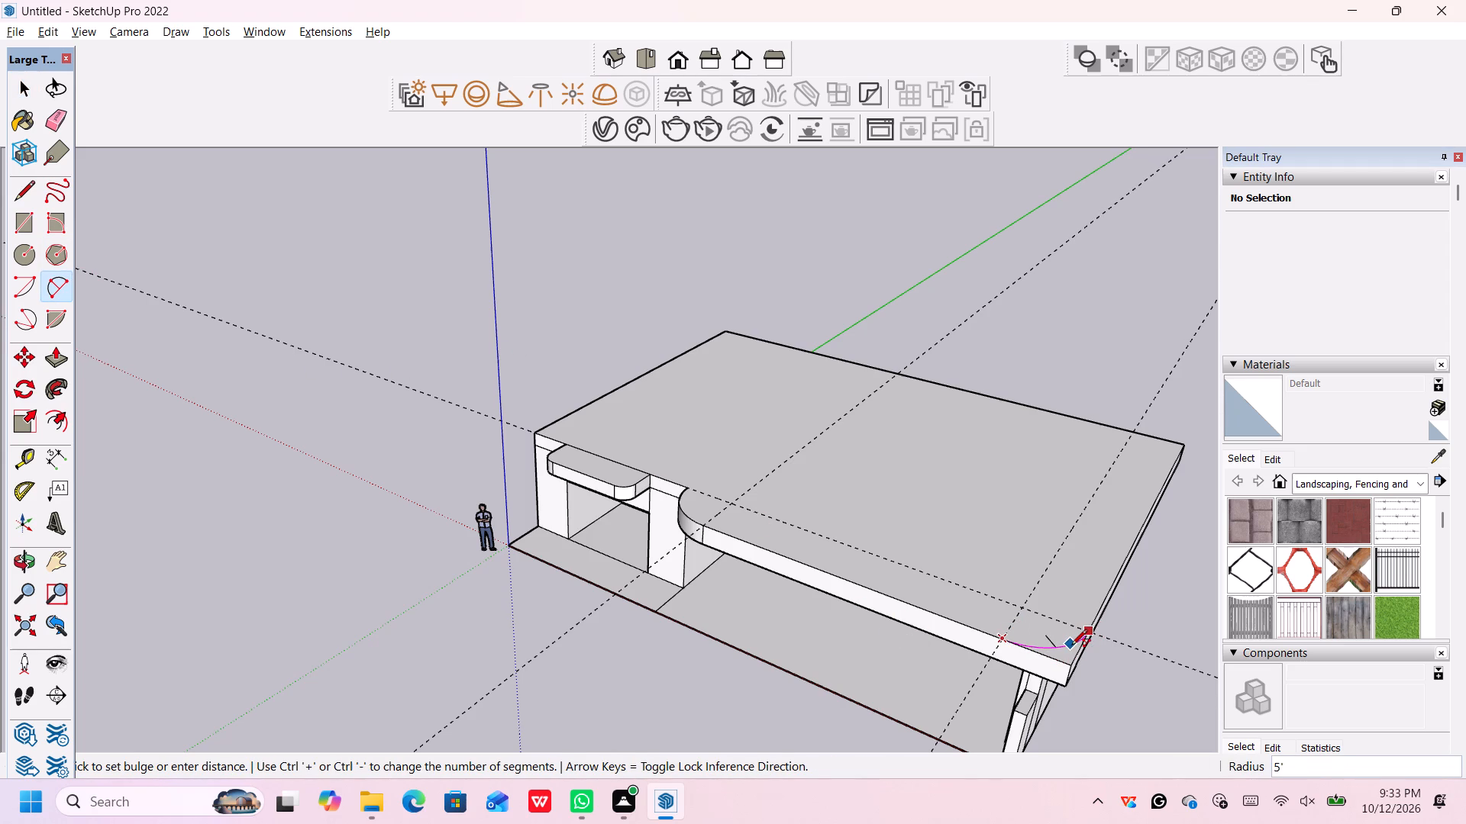
{"action": "left_click", "coordinate": [1071, 646]}
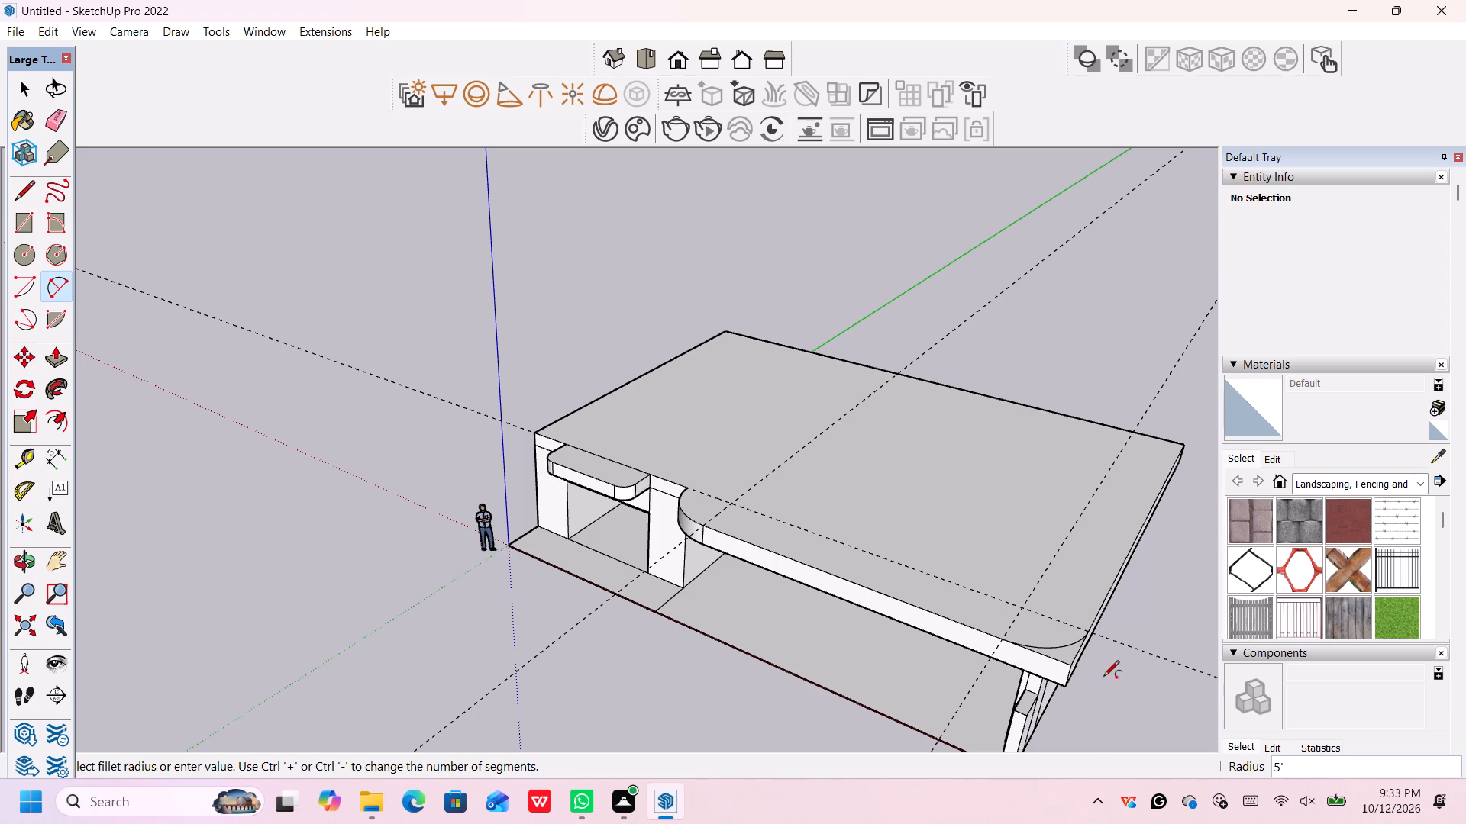
{"action": "key", "text": "space"}
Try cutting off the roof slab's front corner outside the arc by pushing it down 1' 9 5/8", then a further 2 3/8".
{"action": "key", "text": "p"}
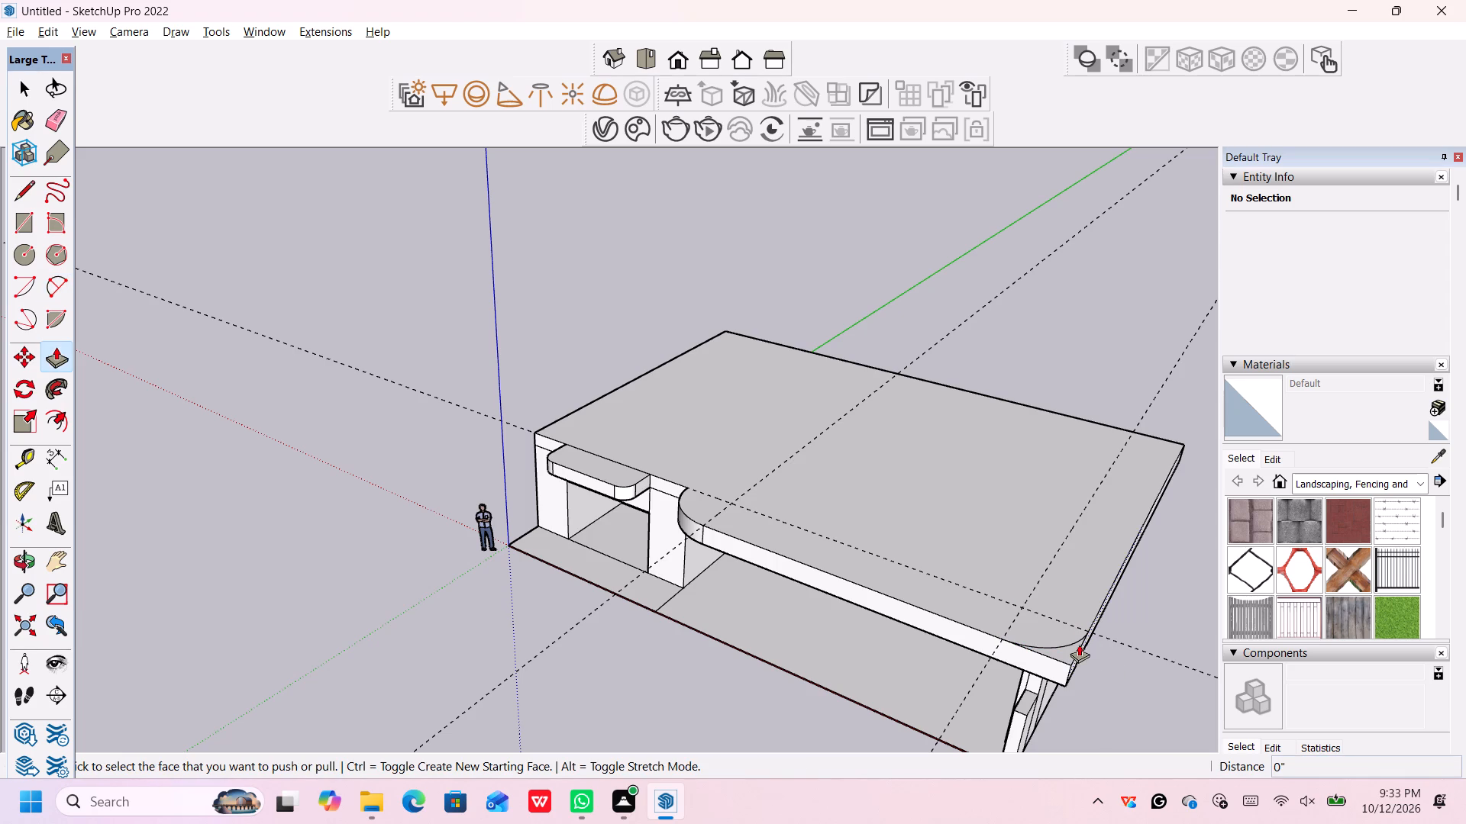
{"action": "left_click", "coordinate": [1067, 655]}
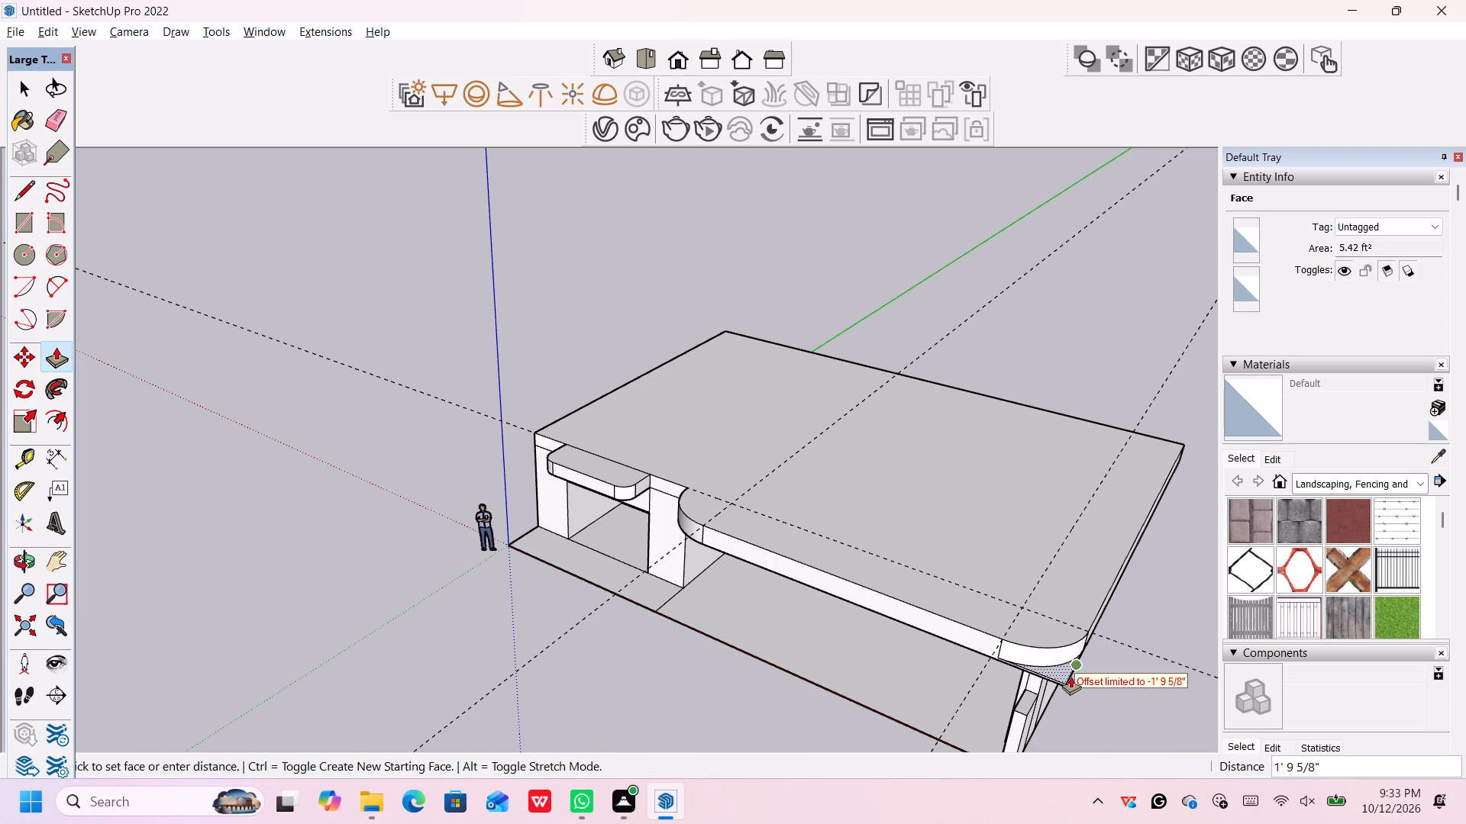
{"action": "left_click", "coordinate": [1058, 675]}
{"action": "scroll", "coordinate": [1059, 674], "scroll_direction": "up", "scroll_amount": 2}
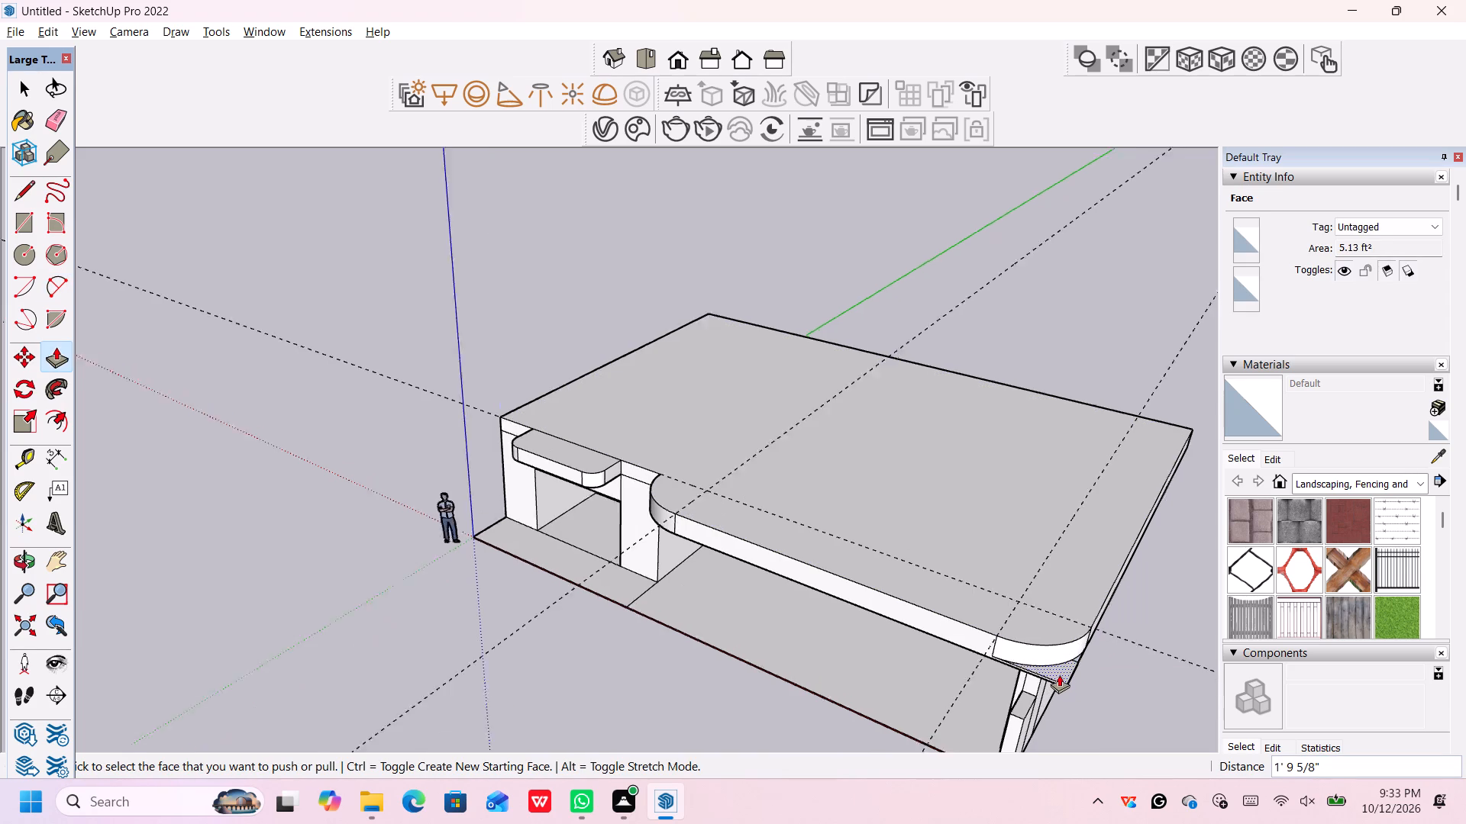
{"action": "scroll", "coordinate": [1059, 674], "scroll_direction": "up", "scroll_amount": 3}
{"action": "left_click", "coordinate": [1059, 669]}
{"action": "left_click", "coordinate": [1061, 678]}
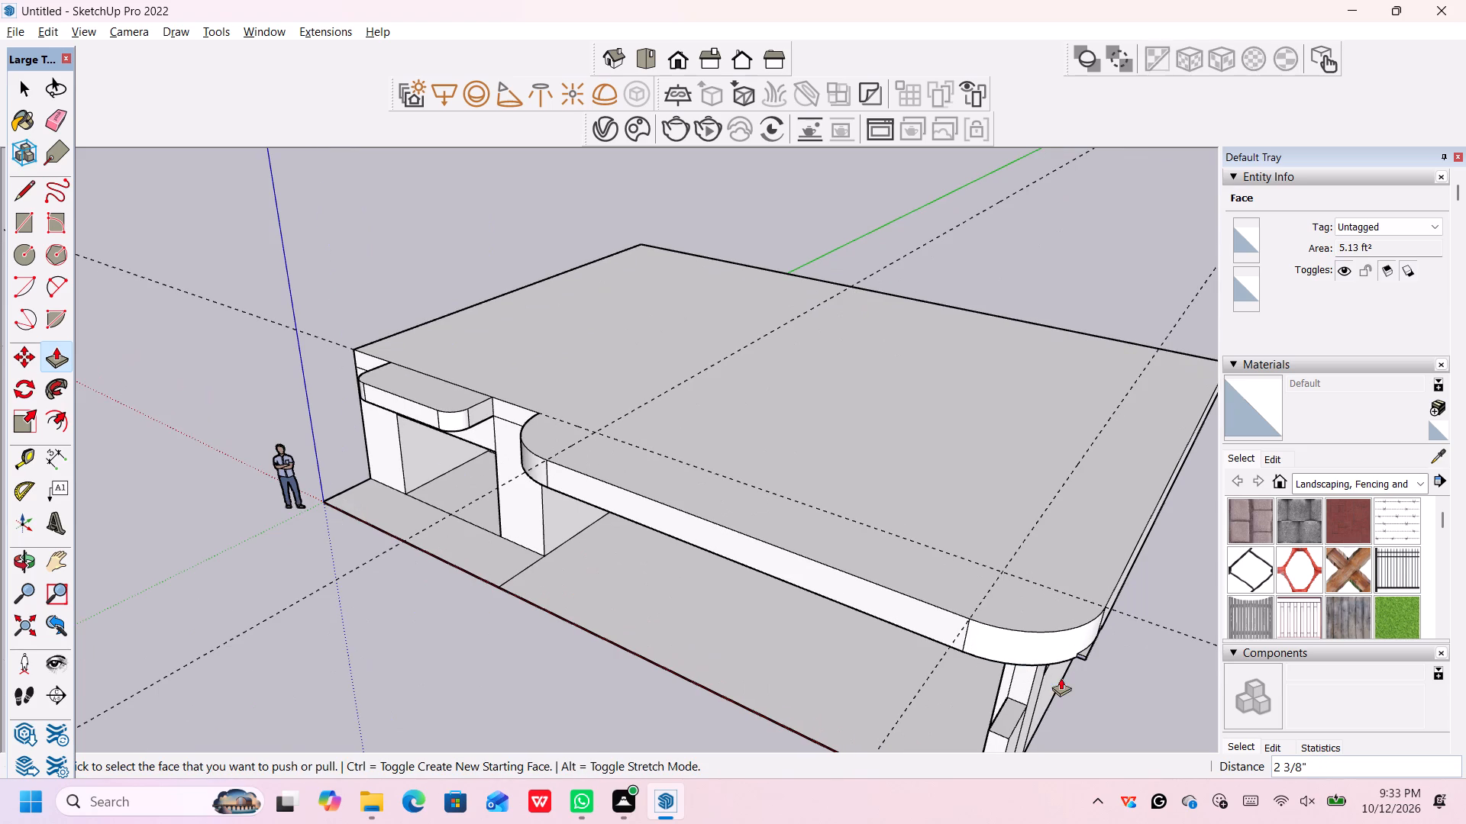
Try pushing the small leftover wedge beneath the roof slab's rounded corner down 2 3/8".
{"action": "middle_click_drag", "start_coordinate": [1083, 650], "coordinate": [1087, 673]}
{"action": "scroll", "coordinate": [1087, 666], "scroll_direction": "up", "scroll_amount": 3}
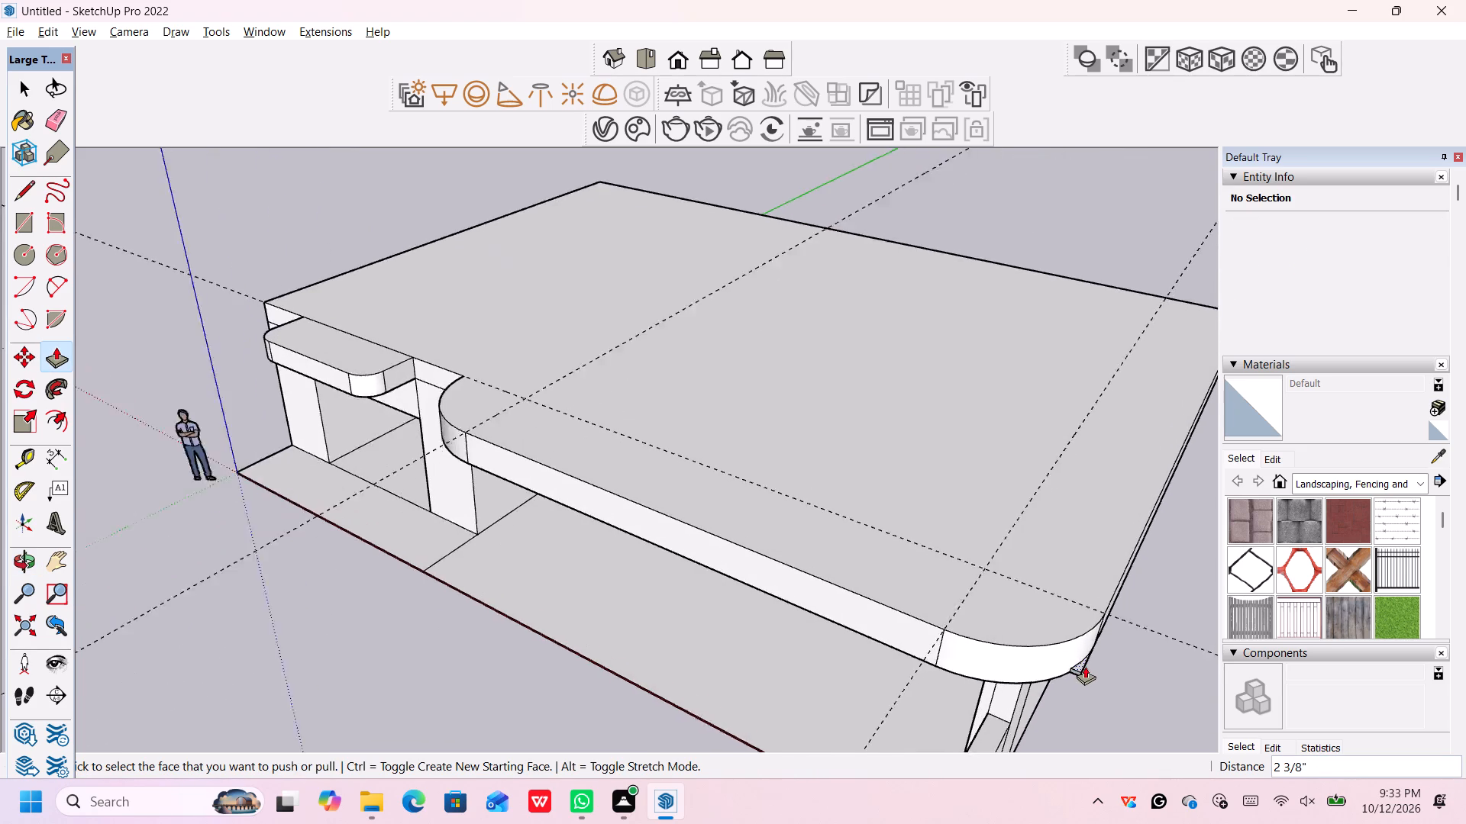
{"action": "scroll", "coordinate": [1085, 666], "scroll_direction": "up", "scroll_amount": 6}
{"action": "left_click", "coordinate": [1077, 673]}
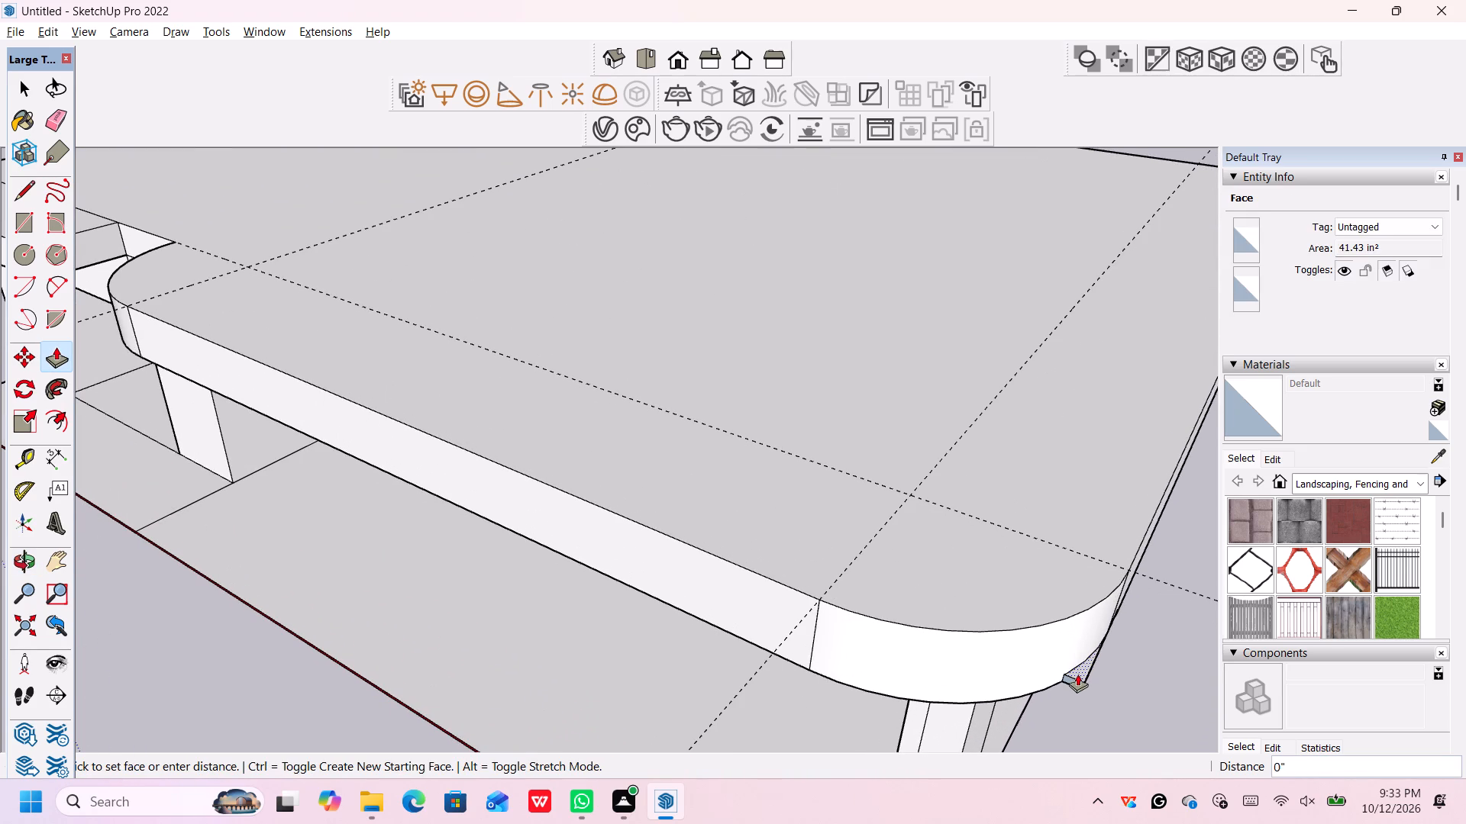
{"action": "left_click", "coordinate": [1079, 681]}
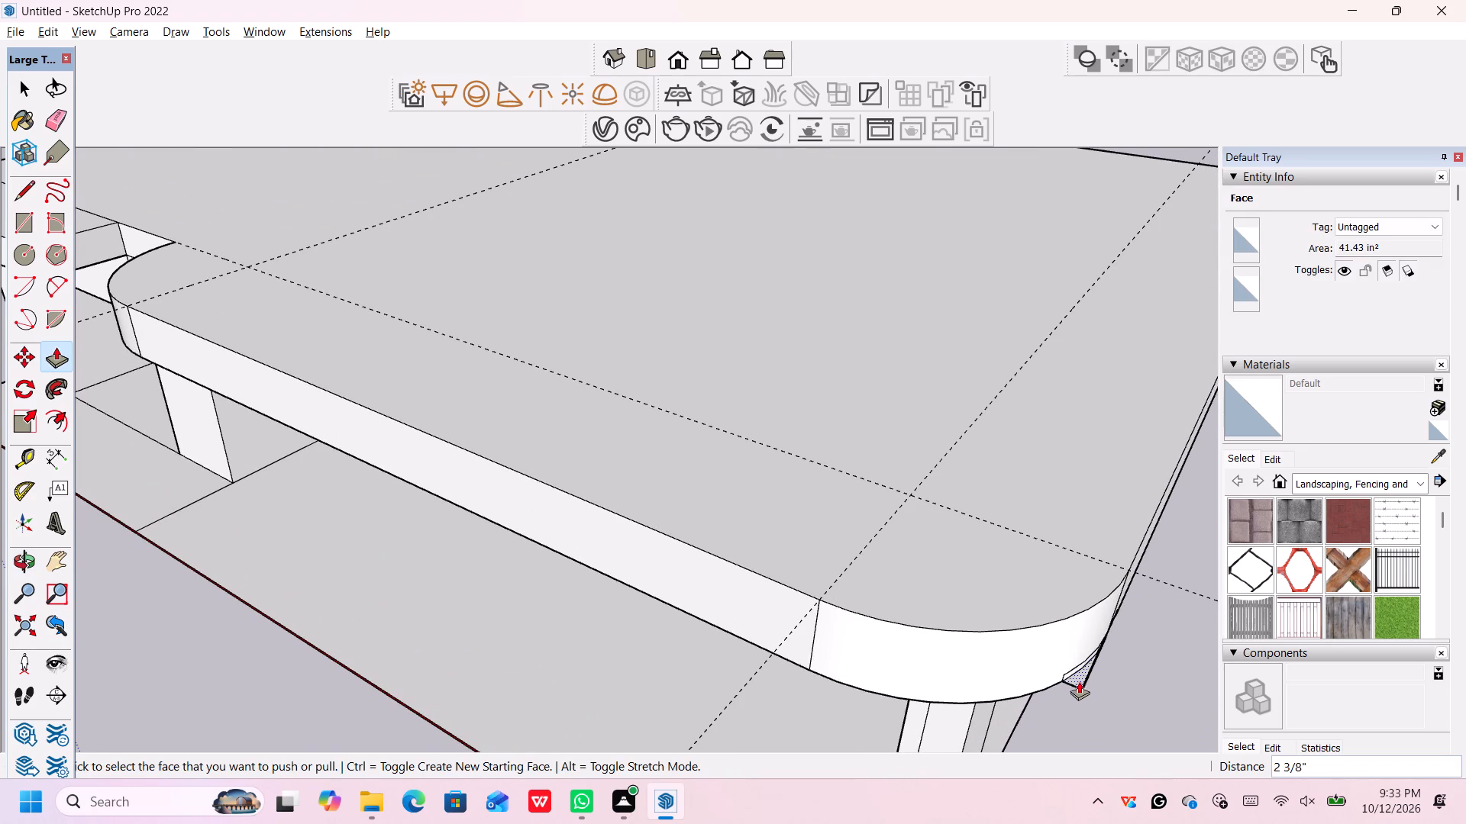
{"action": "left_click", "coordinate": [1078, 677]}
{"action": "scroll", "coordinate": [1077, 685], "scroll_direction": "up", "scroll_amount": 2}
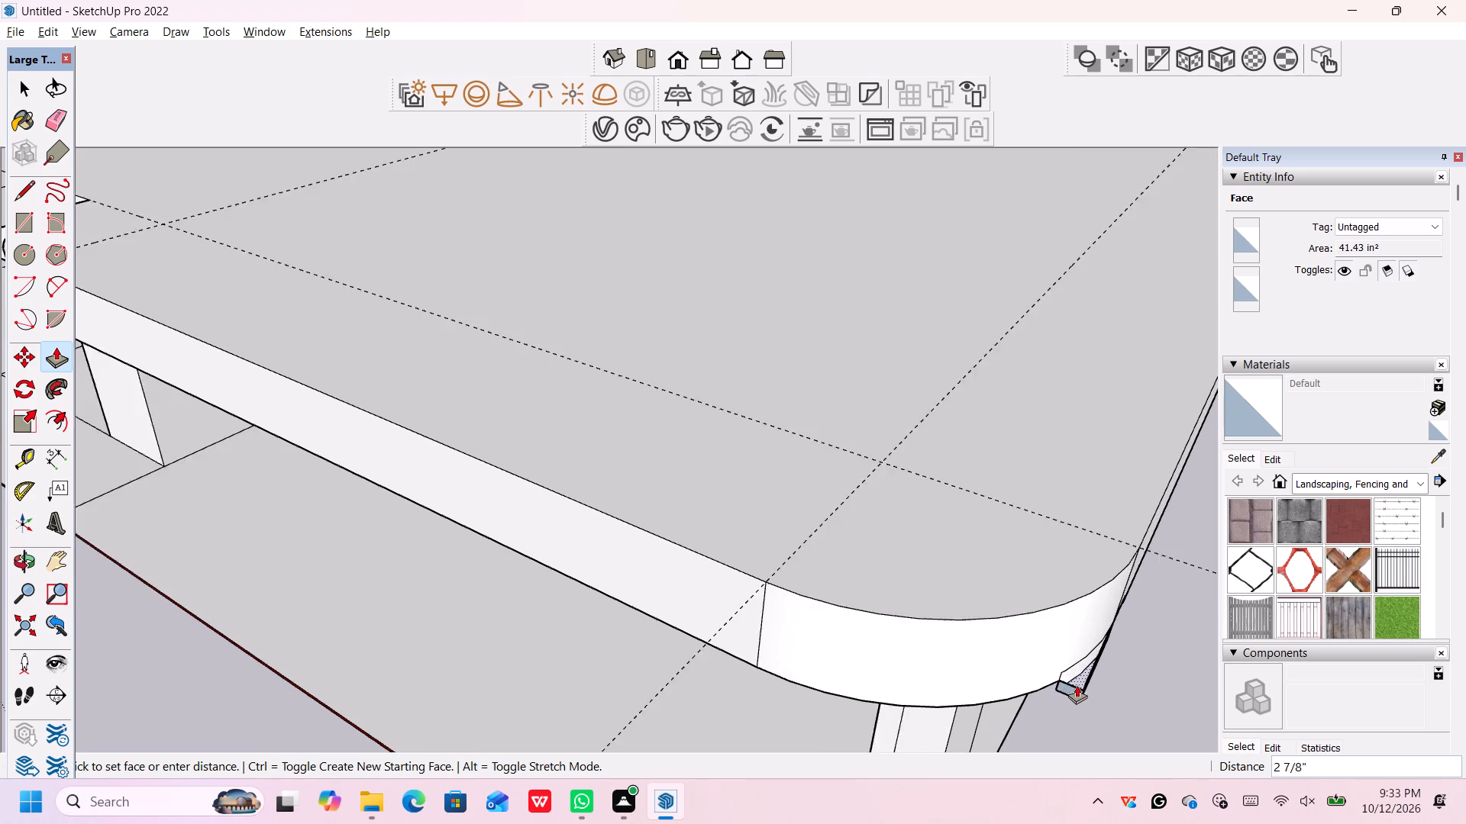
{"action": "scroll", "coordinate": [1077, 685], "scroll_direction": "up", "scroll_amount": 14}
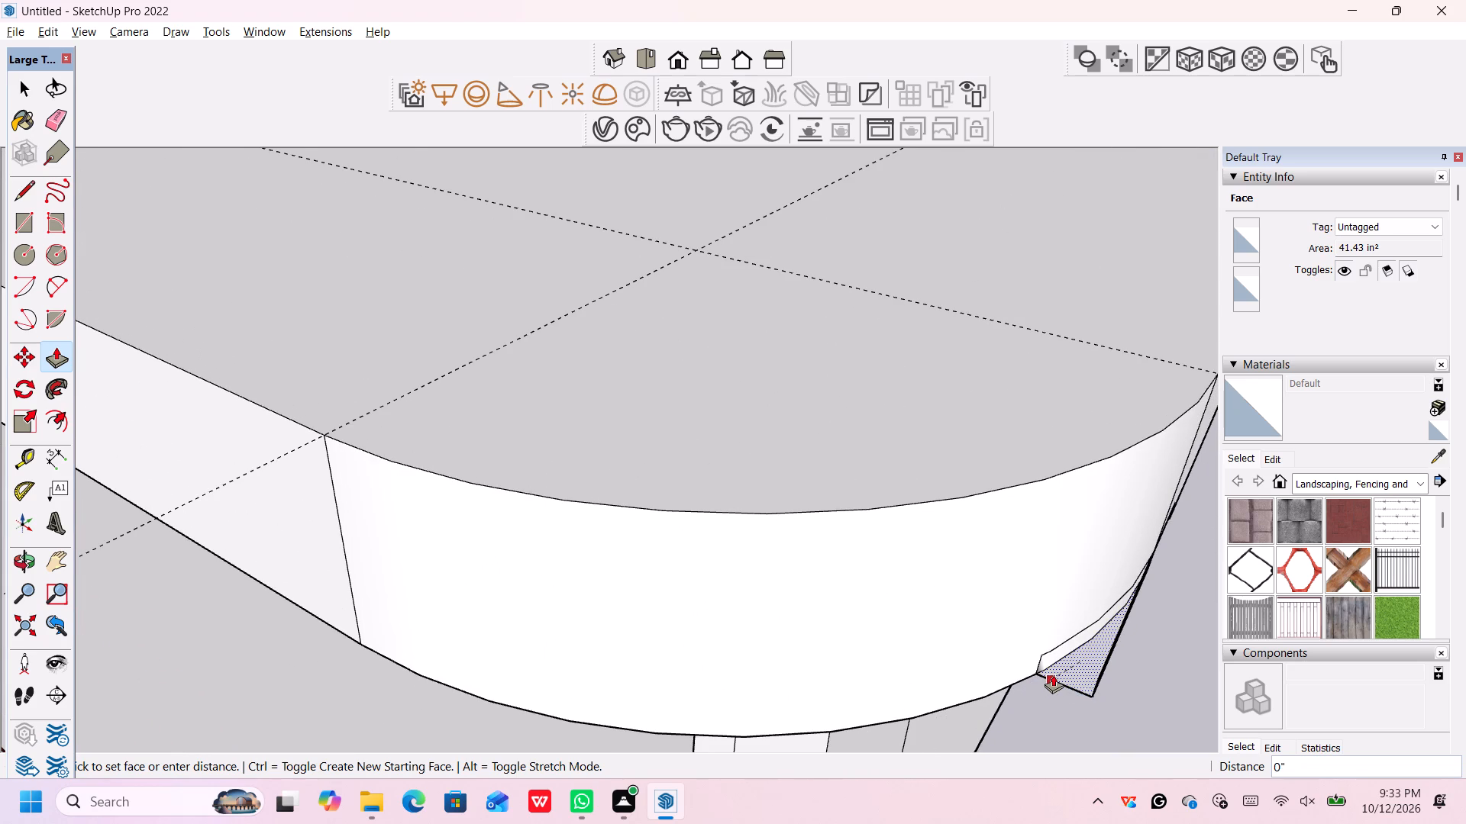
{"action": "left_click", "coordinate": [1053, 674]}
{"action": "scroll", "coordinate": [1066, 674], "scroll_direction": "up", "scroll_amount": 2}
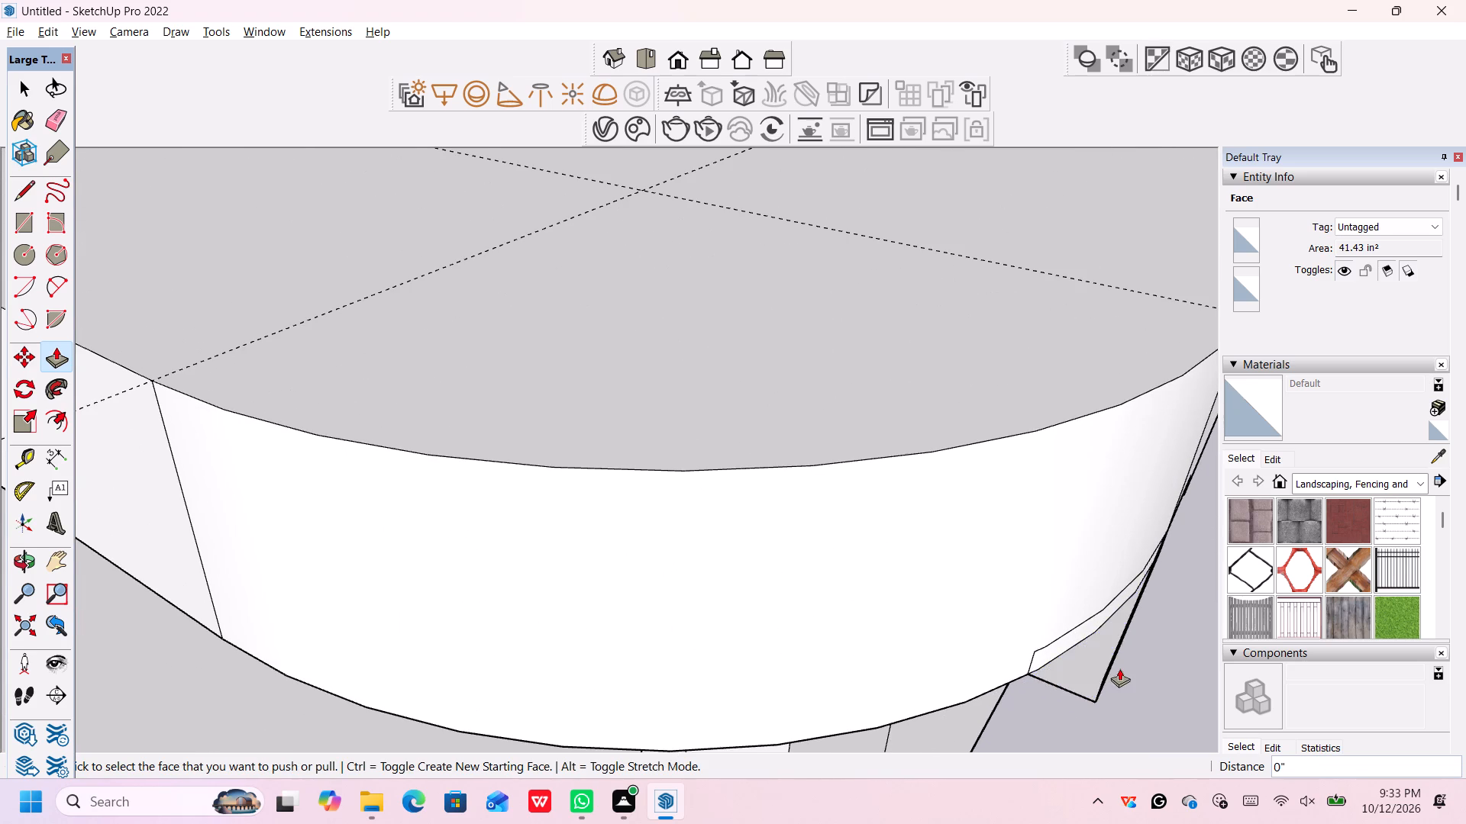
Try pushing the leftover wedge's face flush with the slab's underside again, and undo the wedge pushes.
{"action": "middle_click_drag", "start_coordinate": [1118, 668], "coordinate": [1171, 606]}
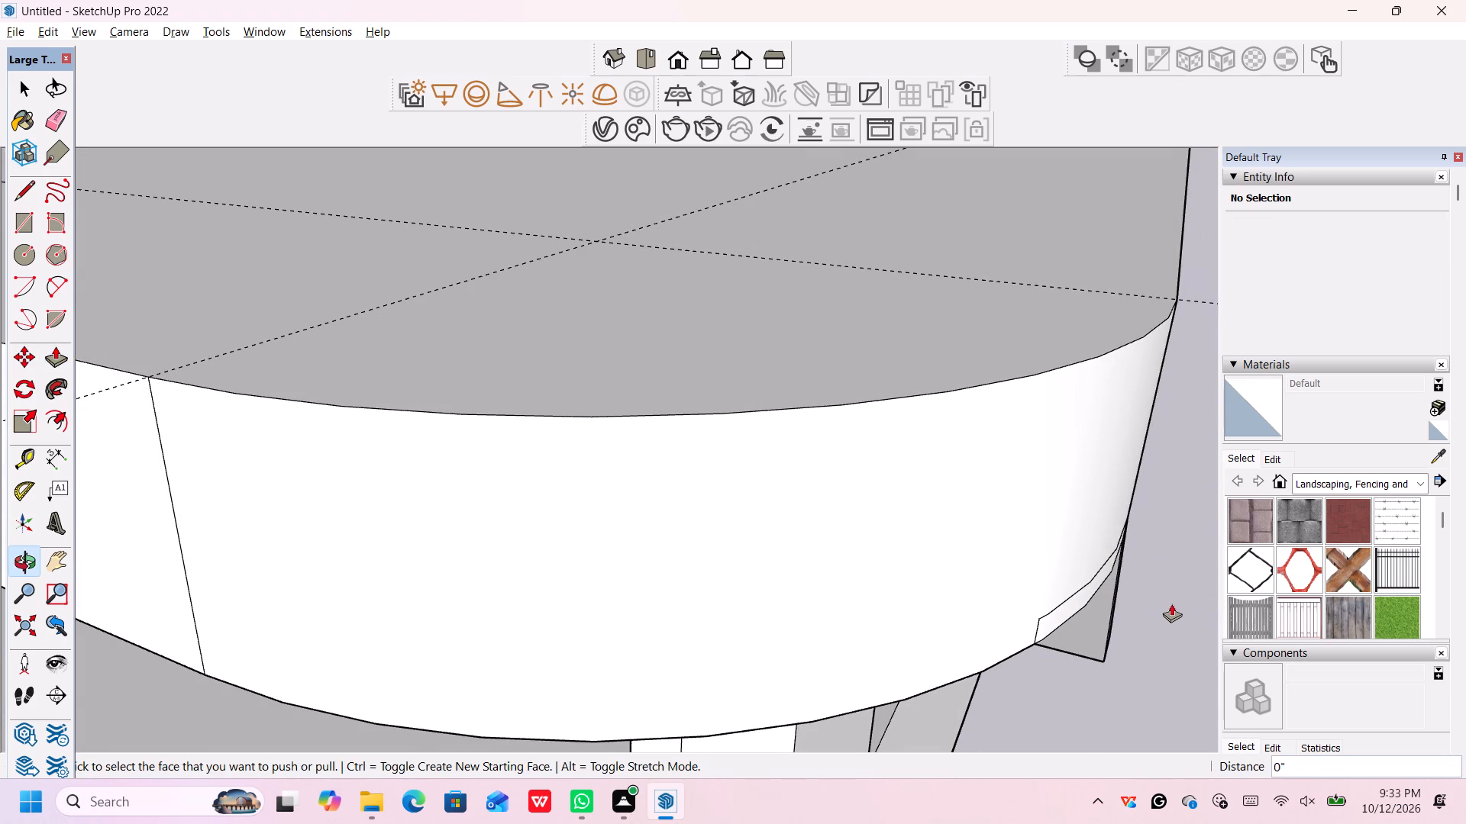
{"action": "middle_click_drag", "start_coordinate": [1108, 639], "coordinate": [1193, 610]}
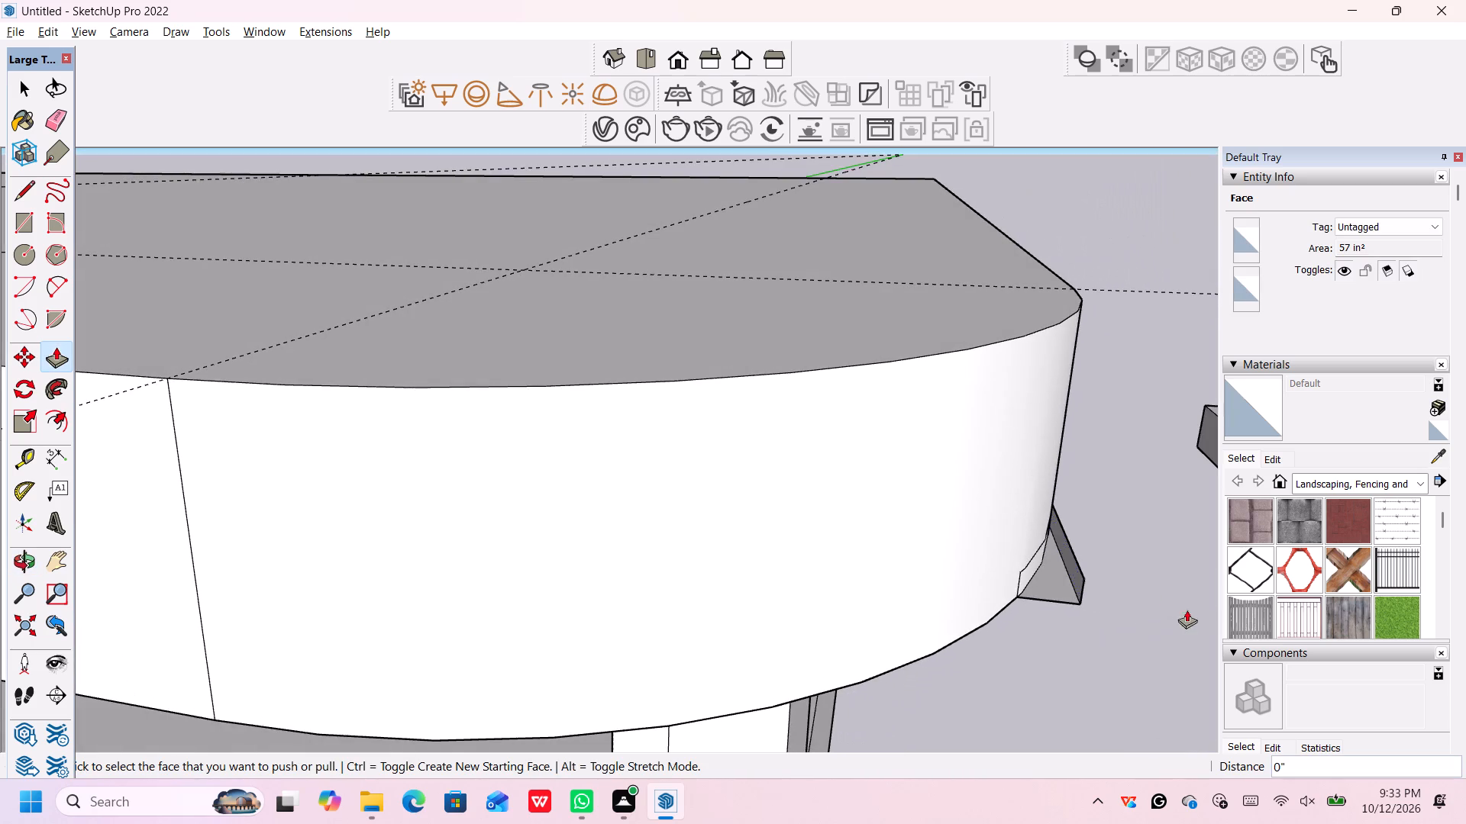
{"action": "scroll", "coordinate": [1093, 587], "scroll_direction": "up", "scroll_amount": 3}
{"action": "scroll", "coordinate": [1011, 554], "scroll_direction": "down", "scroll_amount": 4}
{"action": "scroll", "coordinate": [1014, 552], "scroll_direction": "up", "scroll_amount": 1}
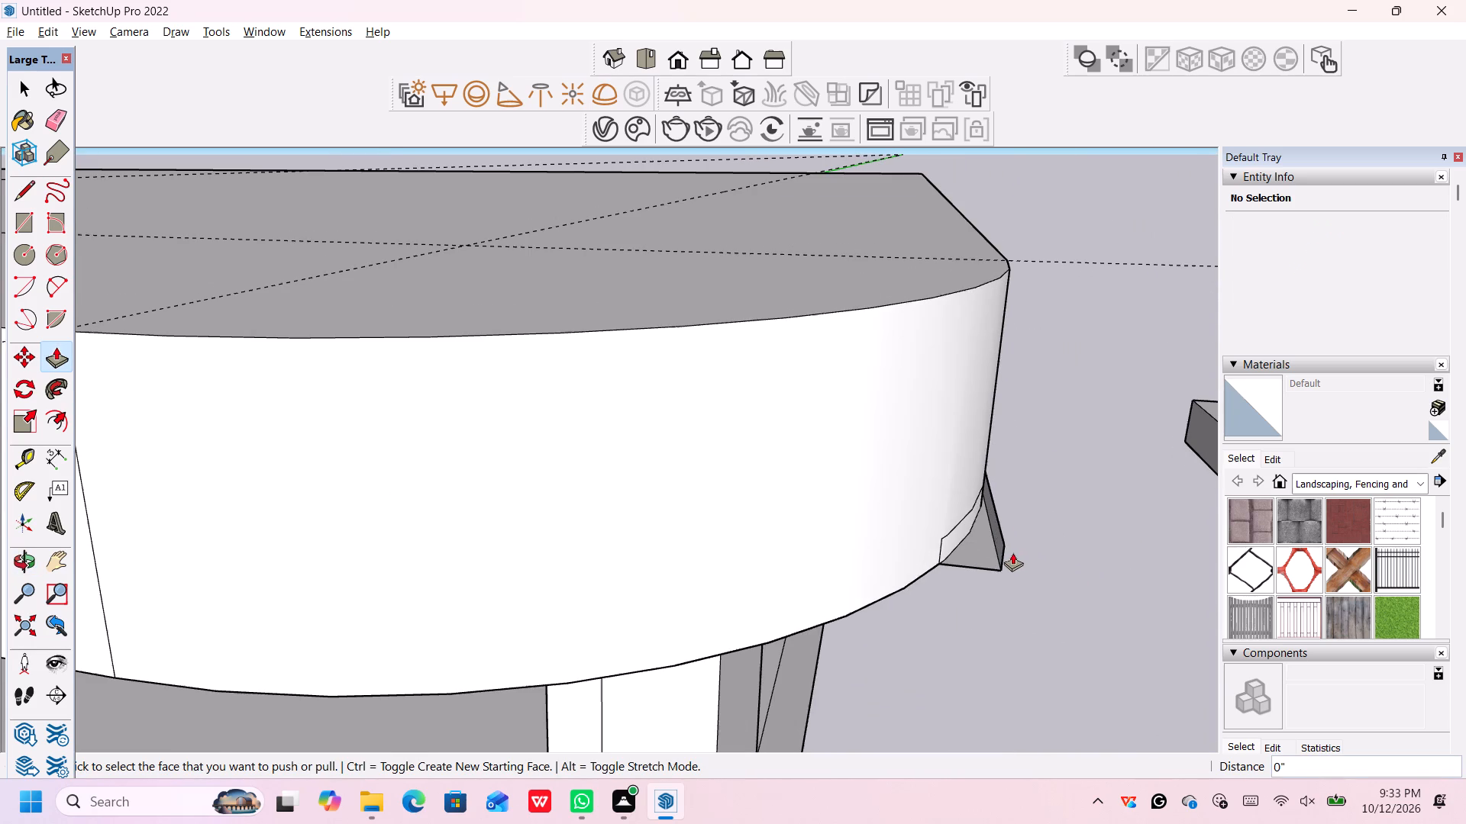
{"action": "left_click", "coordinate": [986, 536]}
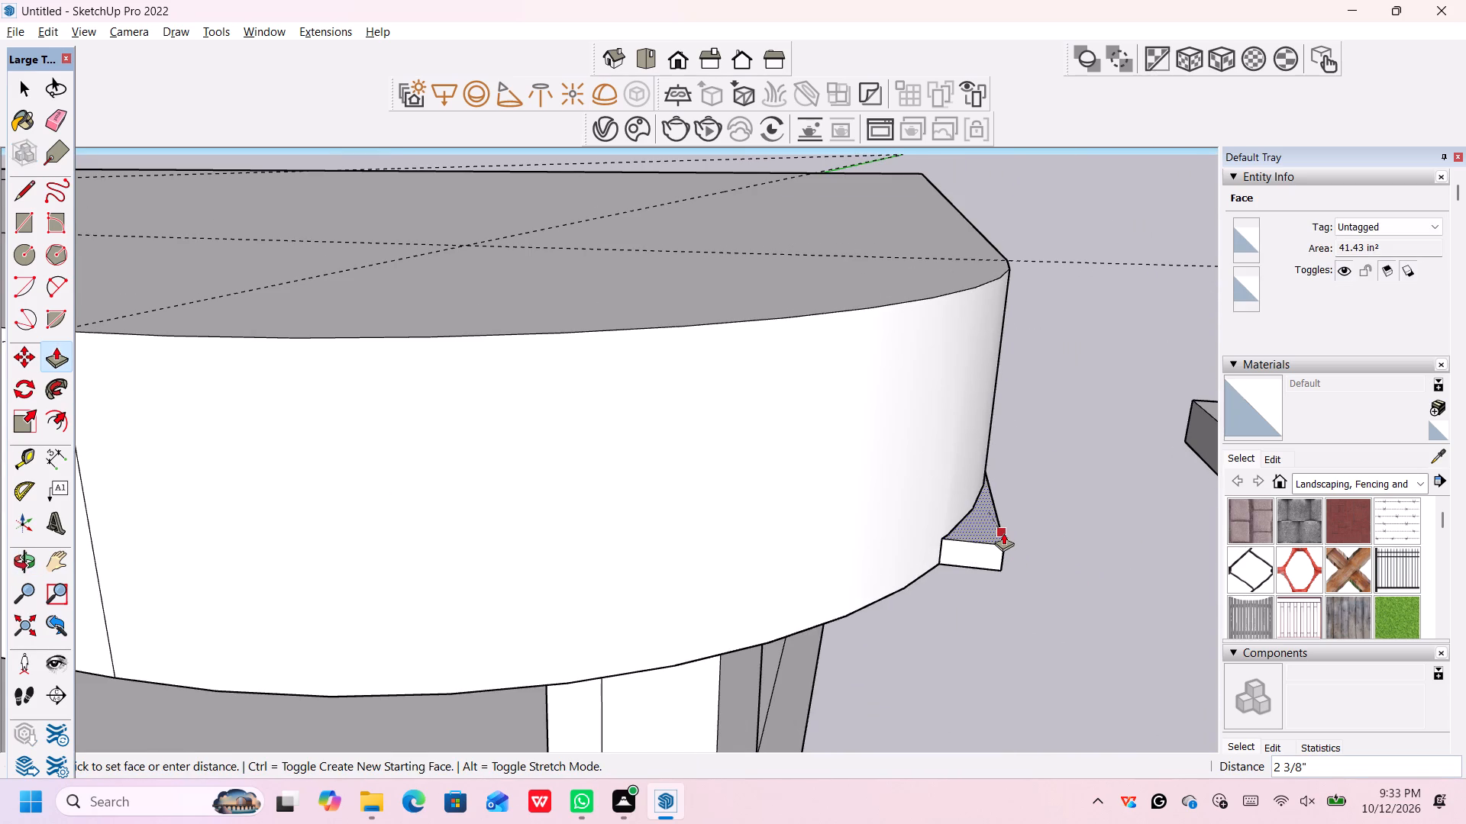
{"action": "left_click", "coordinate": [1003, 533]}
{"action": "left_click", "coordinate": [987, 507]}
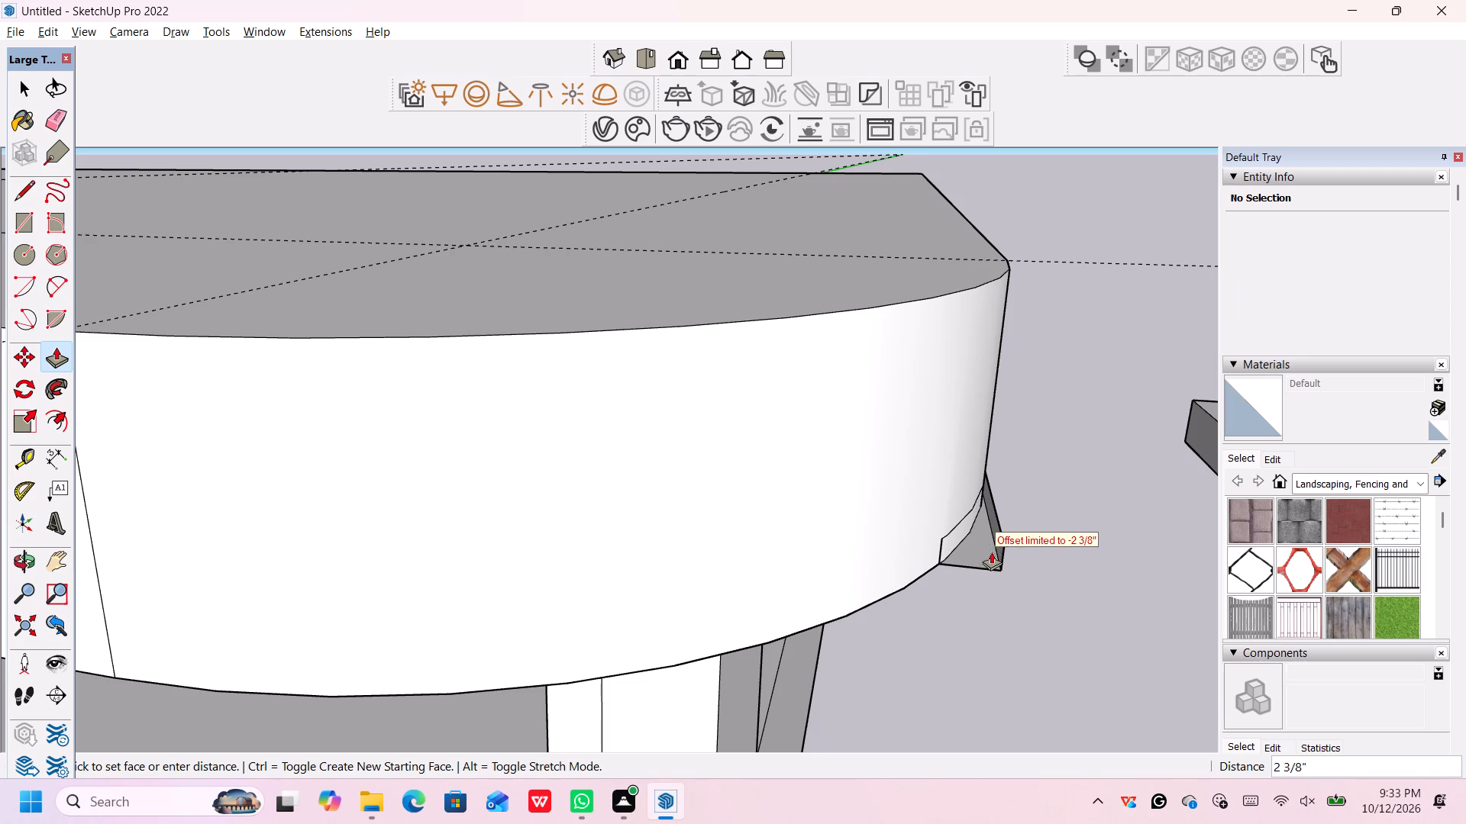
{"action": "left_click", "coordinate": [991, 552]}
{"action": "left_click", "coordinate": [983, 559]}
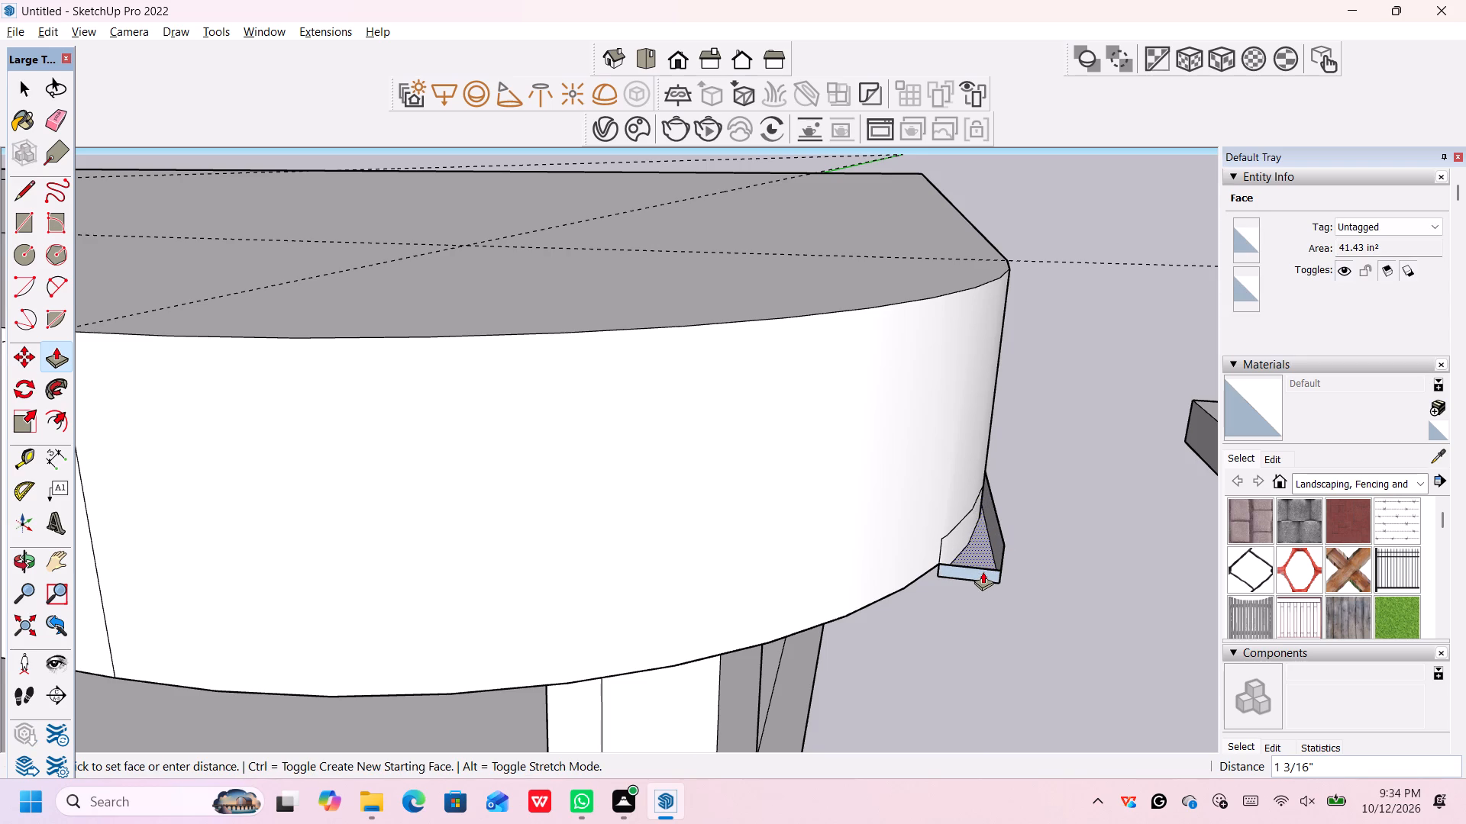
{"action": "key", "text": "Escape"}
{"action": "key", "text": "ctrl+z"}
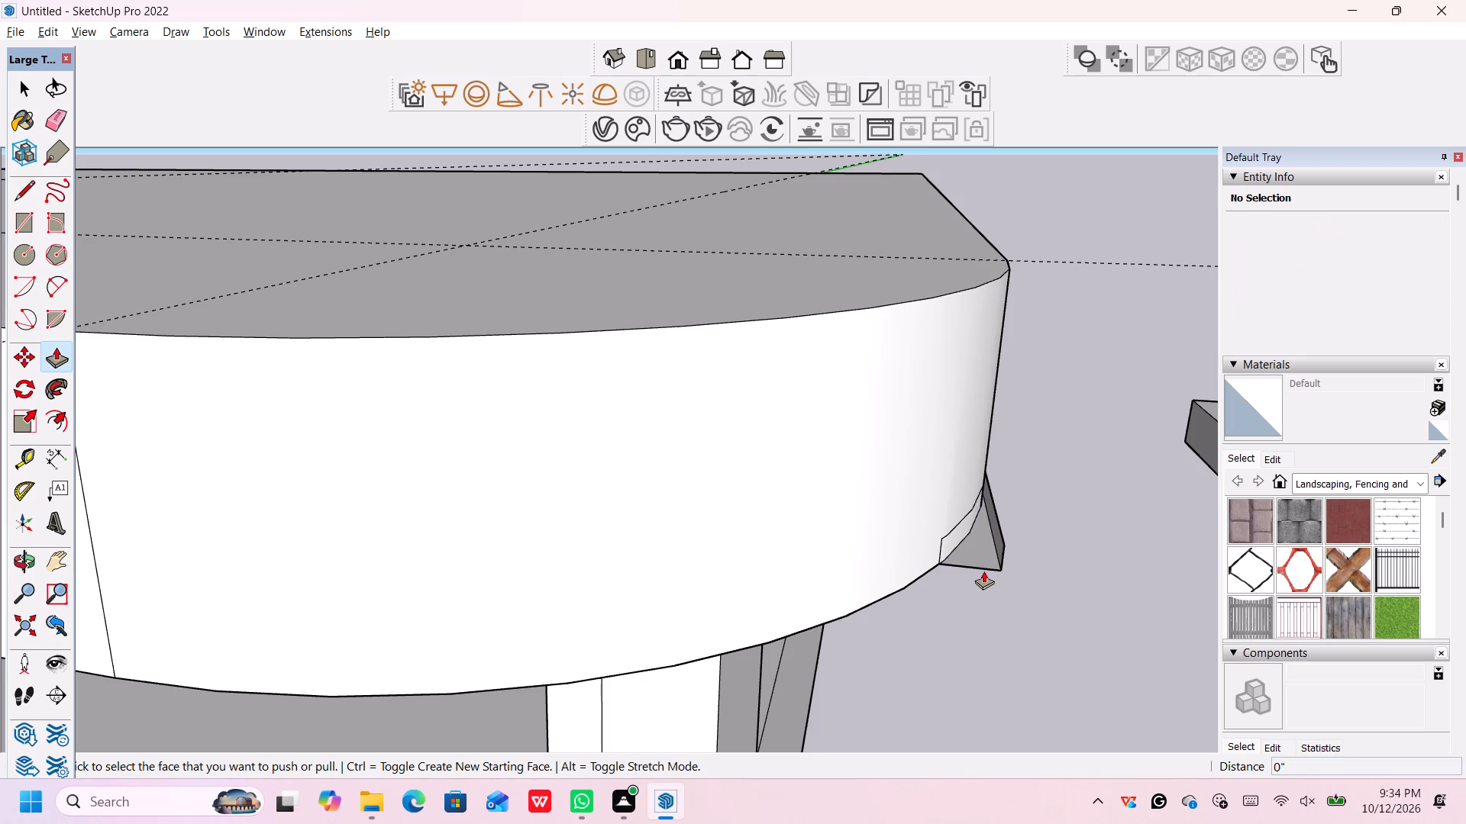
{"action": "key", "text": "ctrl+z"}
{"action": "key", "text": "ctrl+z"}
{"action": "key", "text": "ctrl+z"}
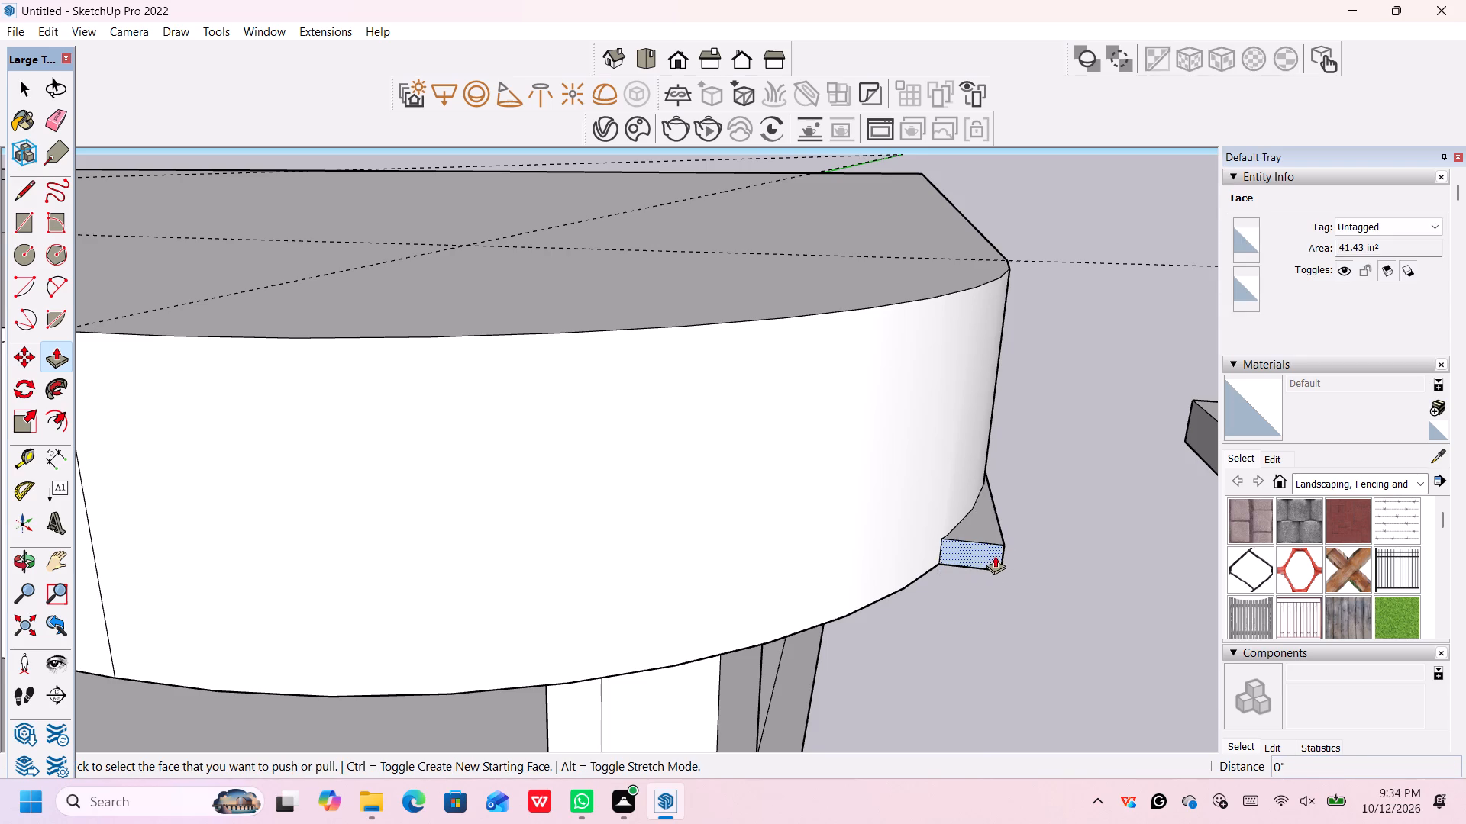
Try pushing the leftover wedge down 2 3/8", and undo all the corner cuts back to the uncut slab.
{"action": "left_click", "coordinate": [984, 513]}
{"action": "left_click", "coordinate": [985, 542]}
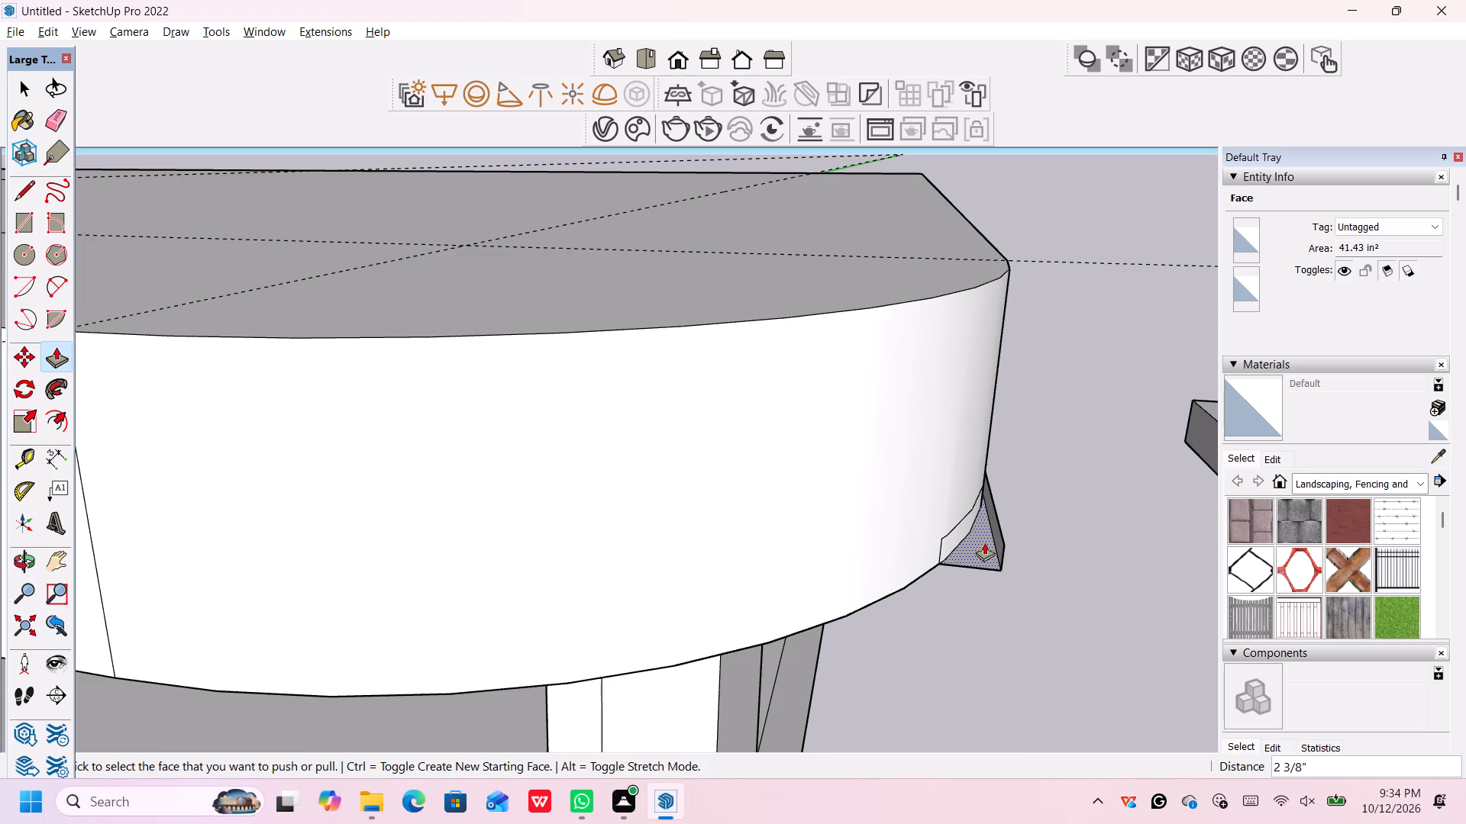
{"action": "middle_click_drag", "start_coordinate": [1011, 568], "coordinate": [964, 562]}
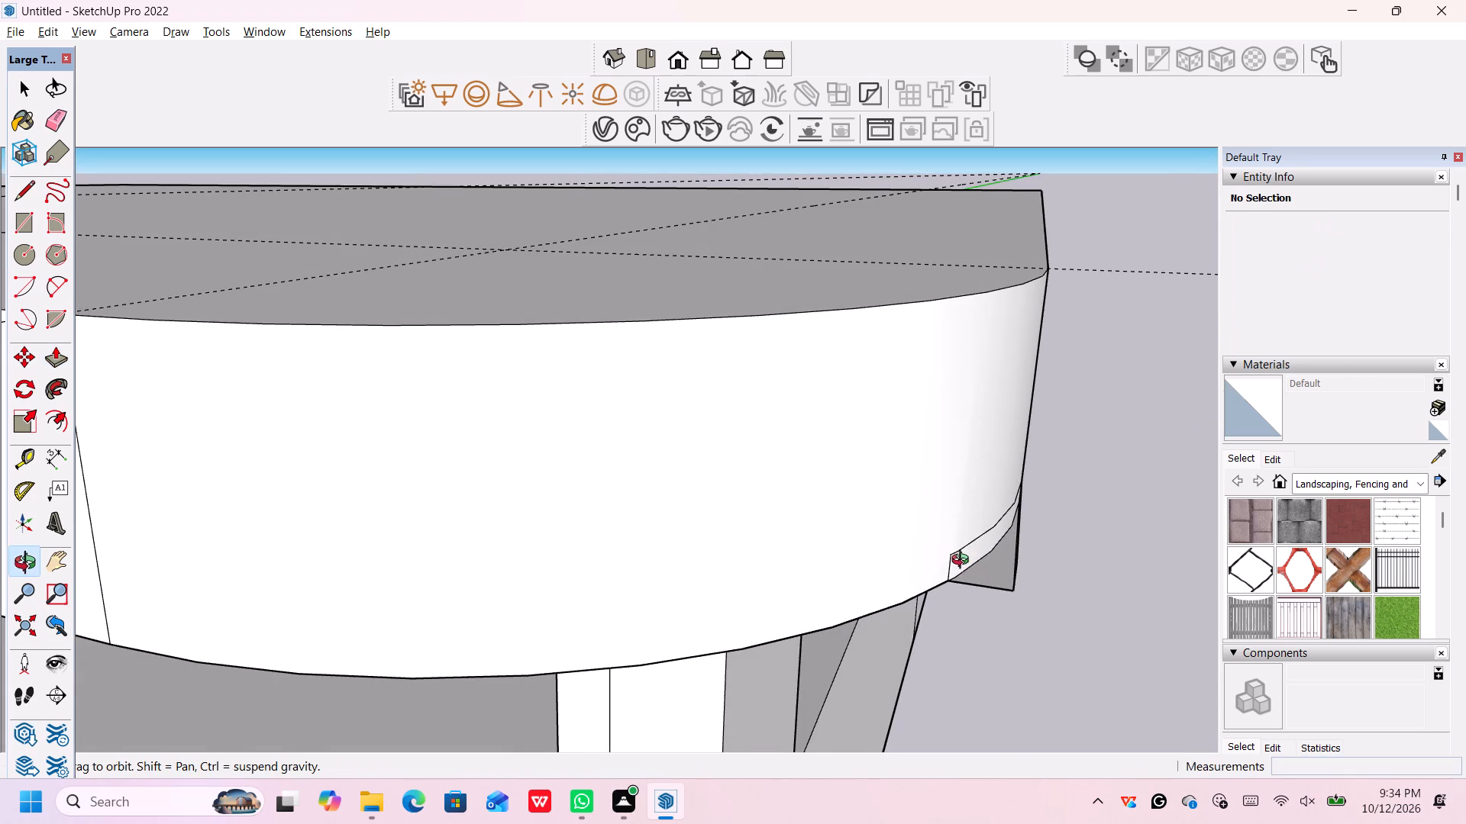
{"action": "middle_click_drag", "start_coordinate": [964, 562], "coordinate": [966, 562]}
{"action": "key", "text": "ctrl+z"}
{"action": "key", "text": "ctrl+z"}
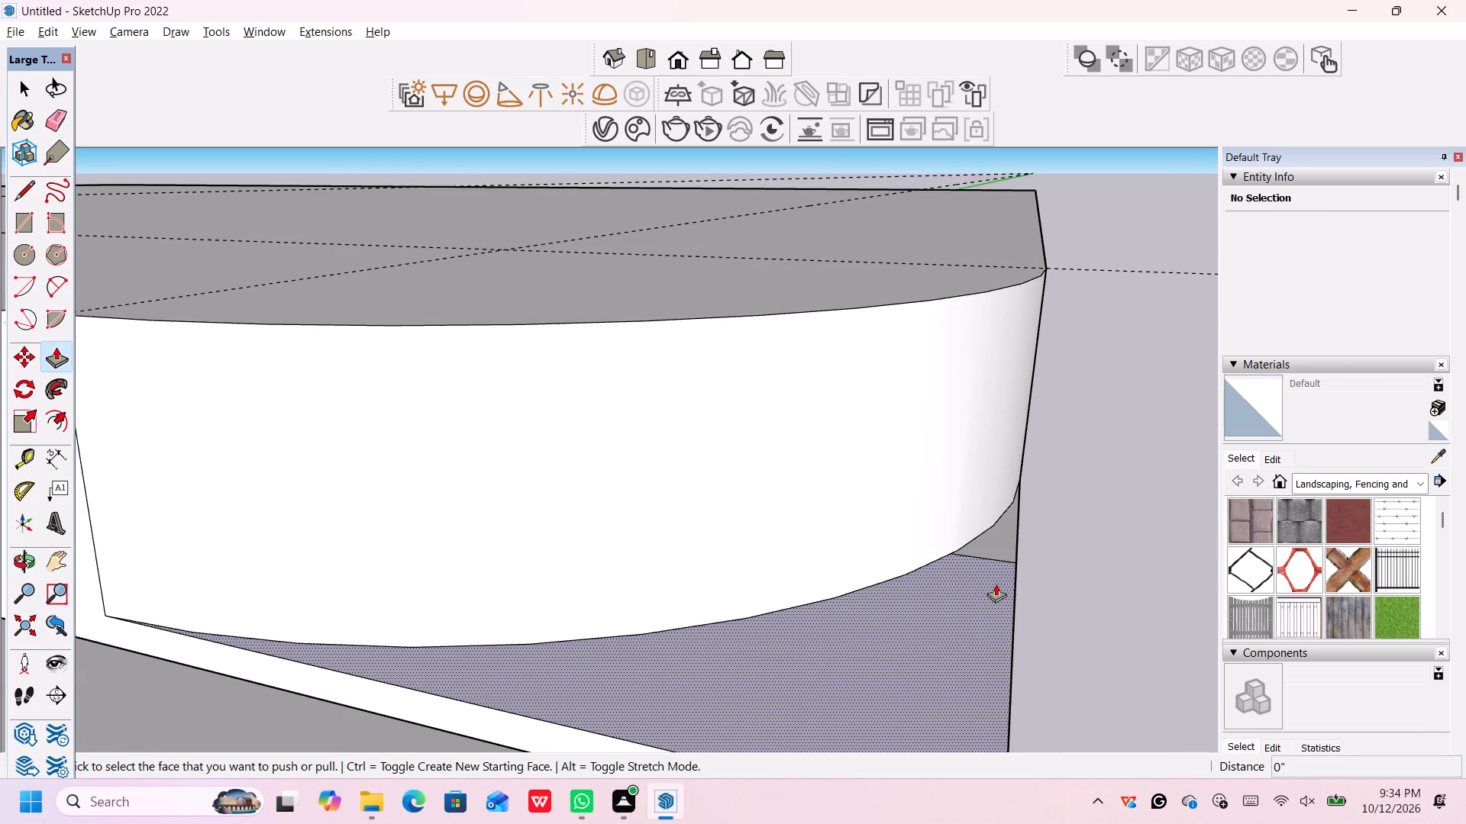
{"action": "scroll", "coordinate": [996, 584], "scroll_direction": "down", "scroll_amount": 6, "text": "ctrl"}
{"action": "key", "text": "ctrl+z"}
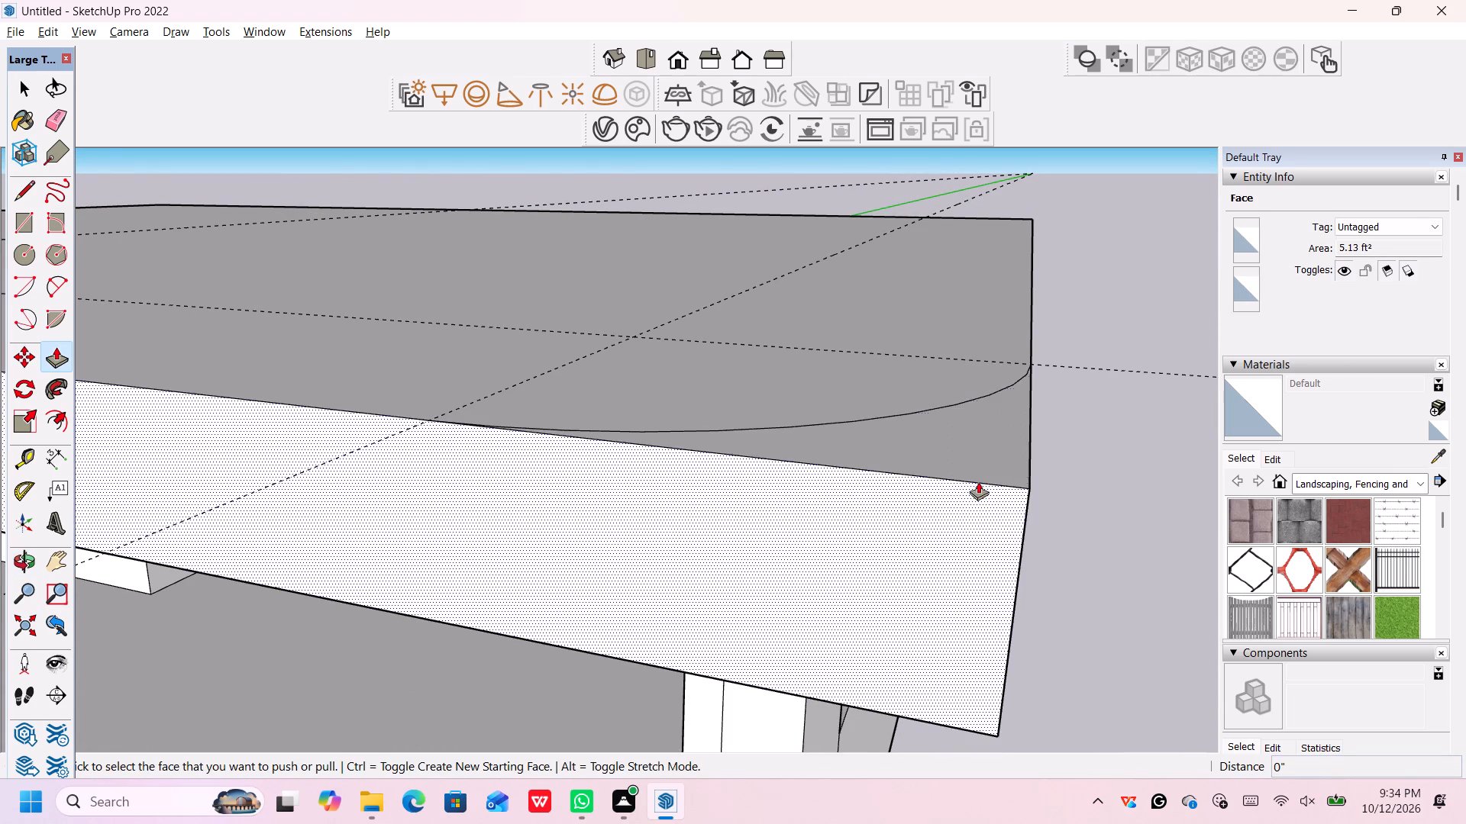
Cut away the roof slab's front corner outside the arc by pushing it down 1' 9 5/8" and the remaining layer 2 3/8".
{"action": "left_click", "coordinate": [1000, 440]}
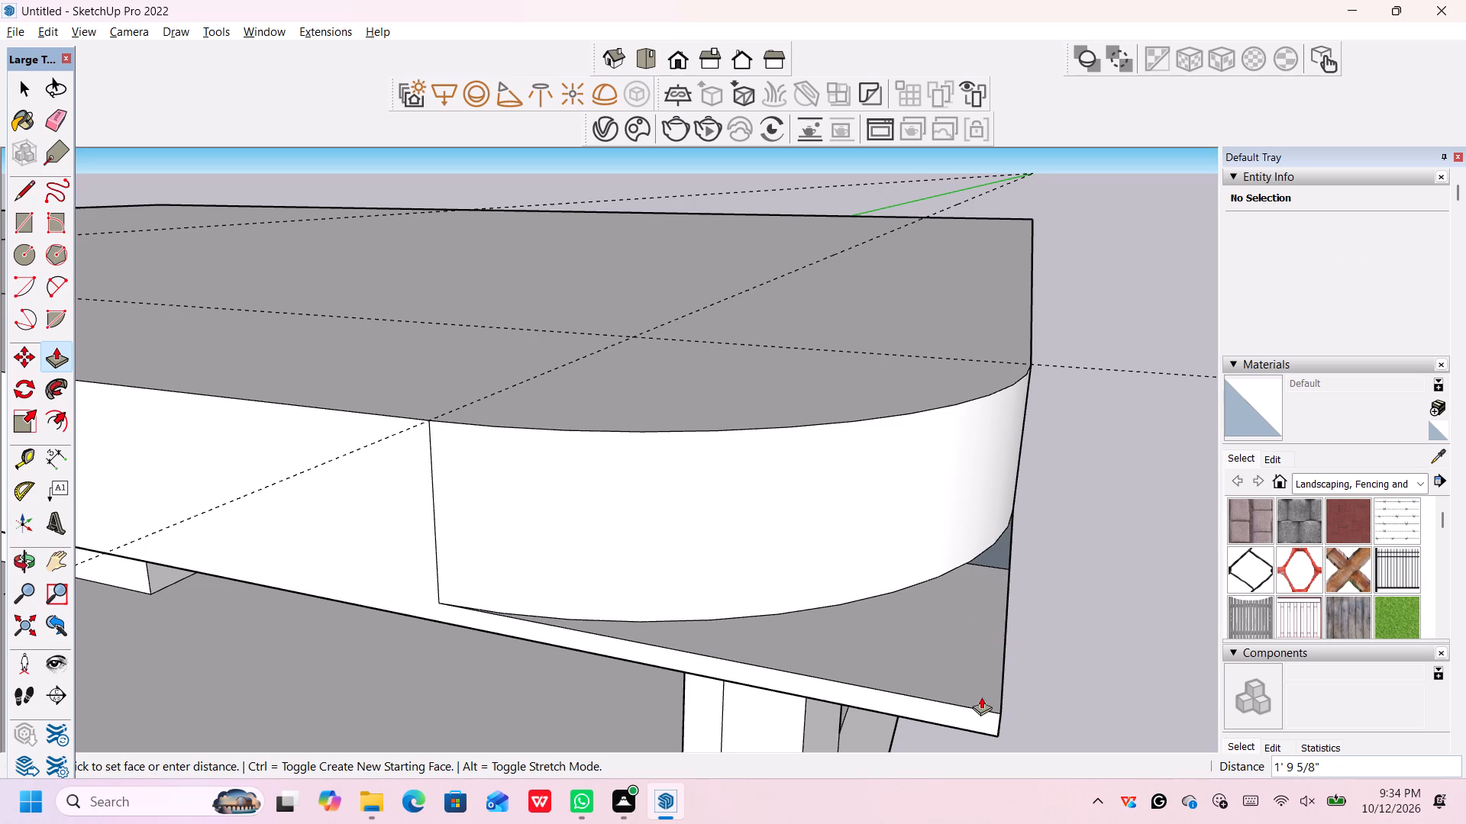
{"action": "scroll", "coordinate": [980, 697], "scroll_direction": "down", "scroll_amount": 3}
{"action": "middle_click_drag", "start_coordinate": [979, 692], "coordinate": [983, 694]}
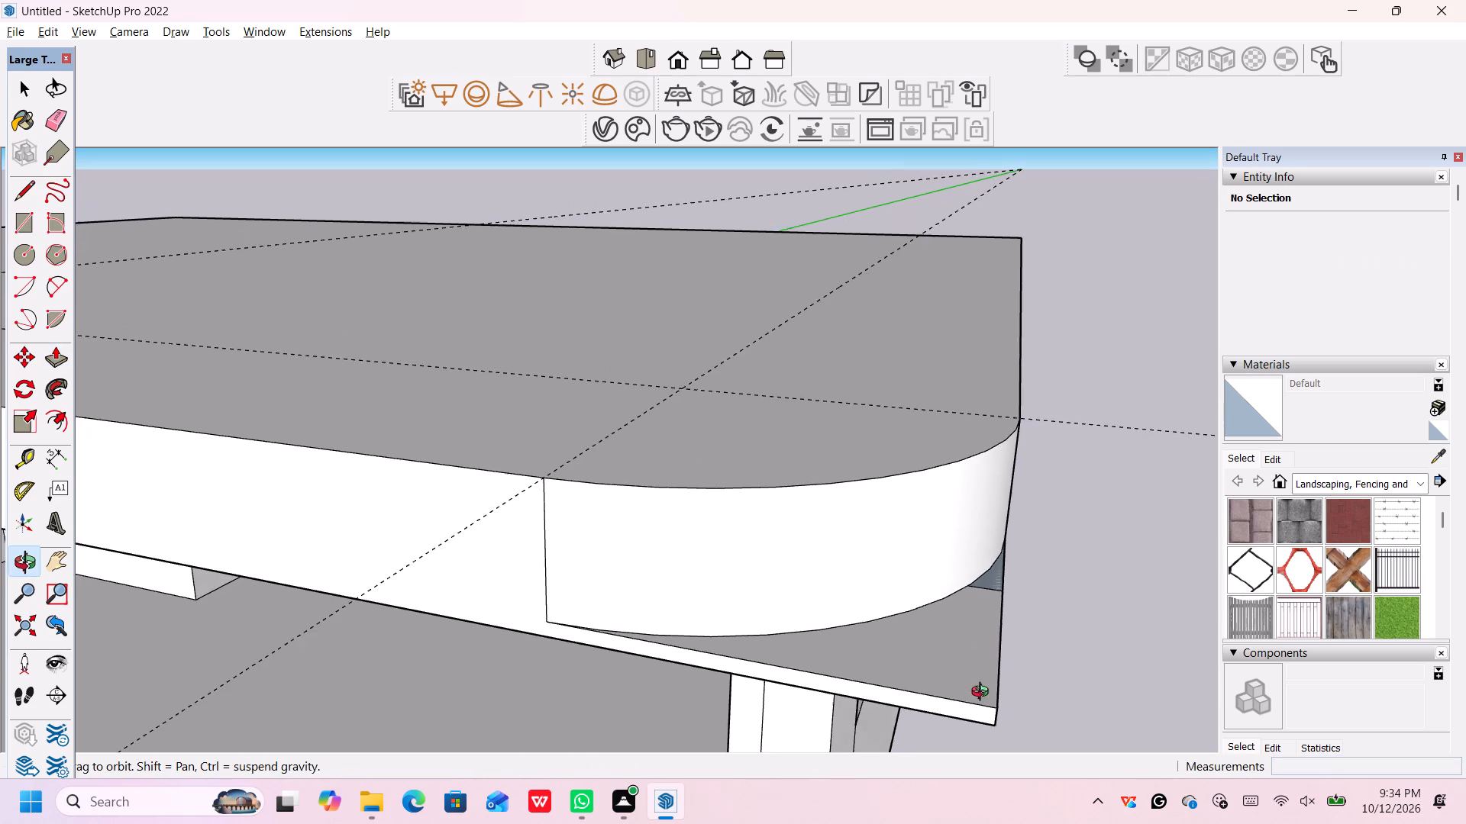
{"action": "middle_click_drag", "start_coordinate": [983, 694], "coordinate": [1012, 686]}
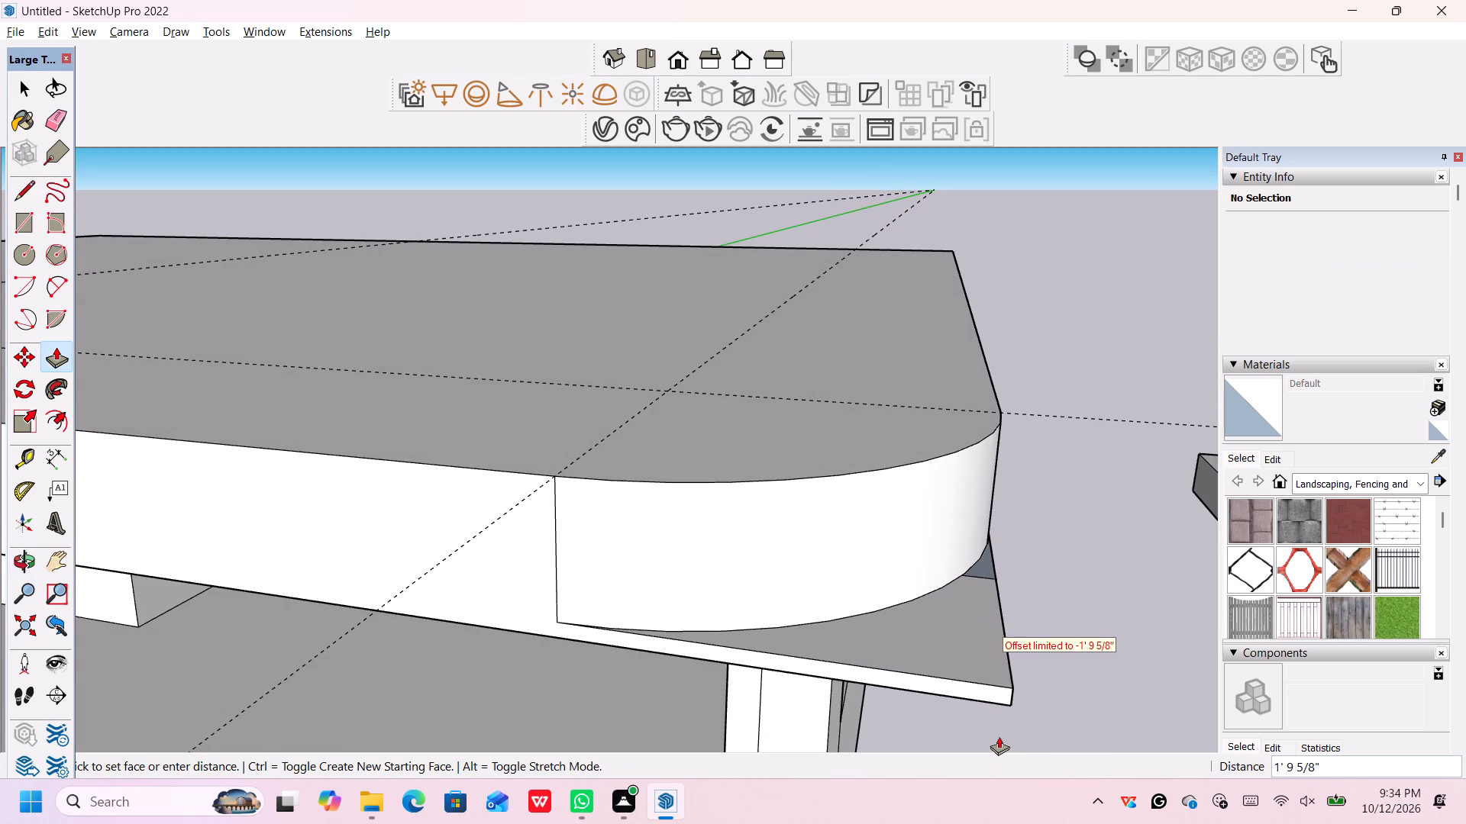
{"action": "left_click", "coordinate": [993, 731]}
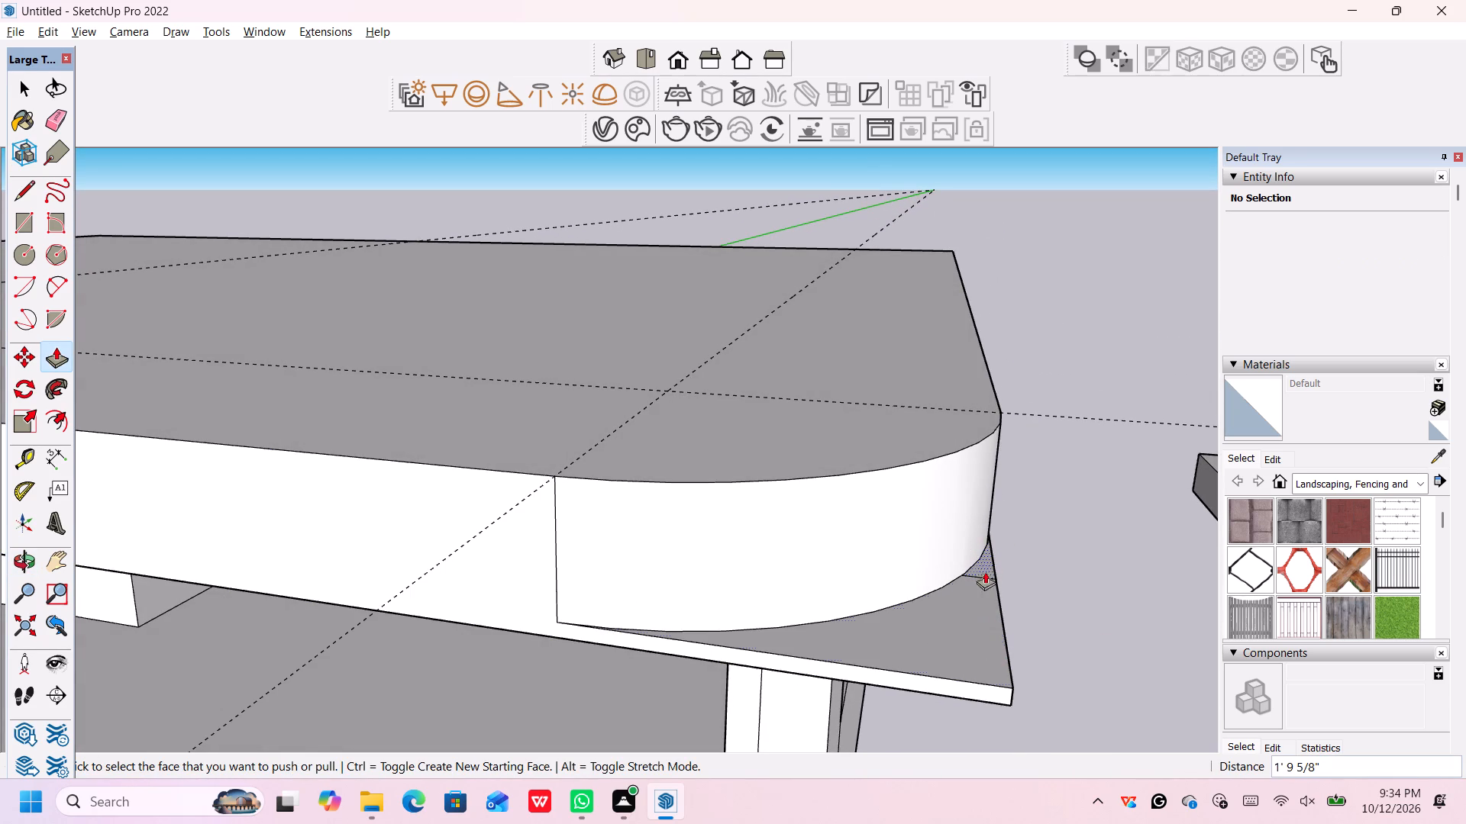
{"action": "left_click", "coordinate": [954, 629]}
{"action": "left_click", "coordinate": [954, 666]}
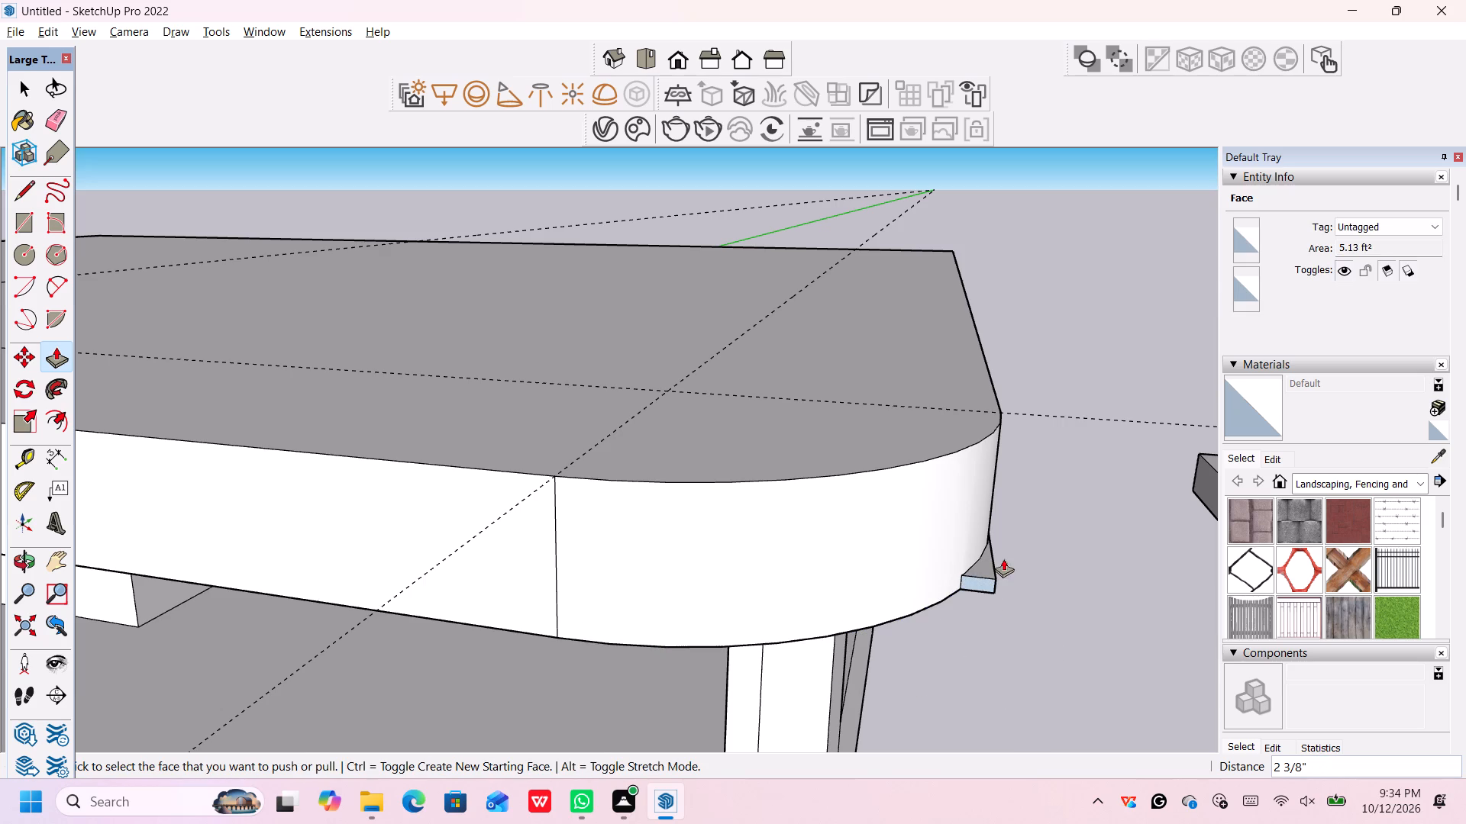
Push the small leftover wedge face at the rounded corner down 2 3/8" to the slab's underside.
{"action": "left_click", "coordinate": [984, 553]}
{"action": "left_click", "coordinate": [988, 578]}
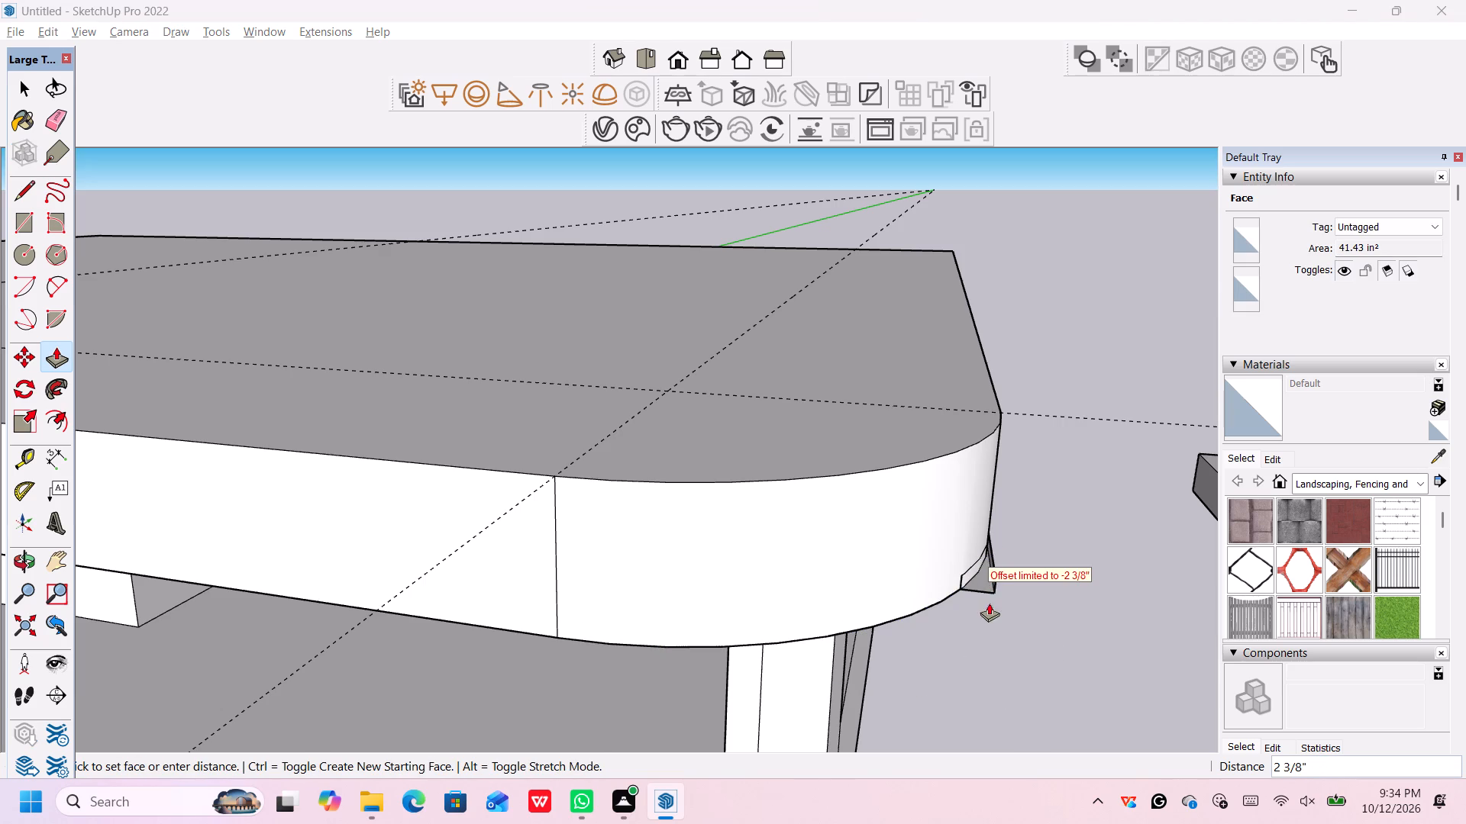
{"action": "left_click", "coordinate": [984, 573]}
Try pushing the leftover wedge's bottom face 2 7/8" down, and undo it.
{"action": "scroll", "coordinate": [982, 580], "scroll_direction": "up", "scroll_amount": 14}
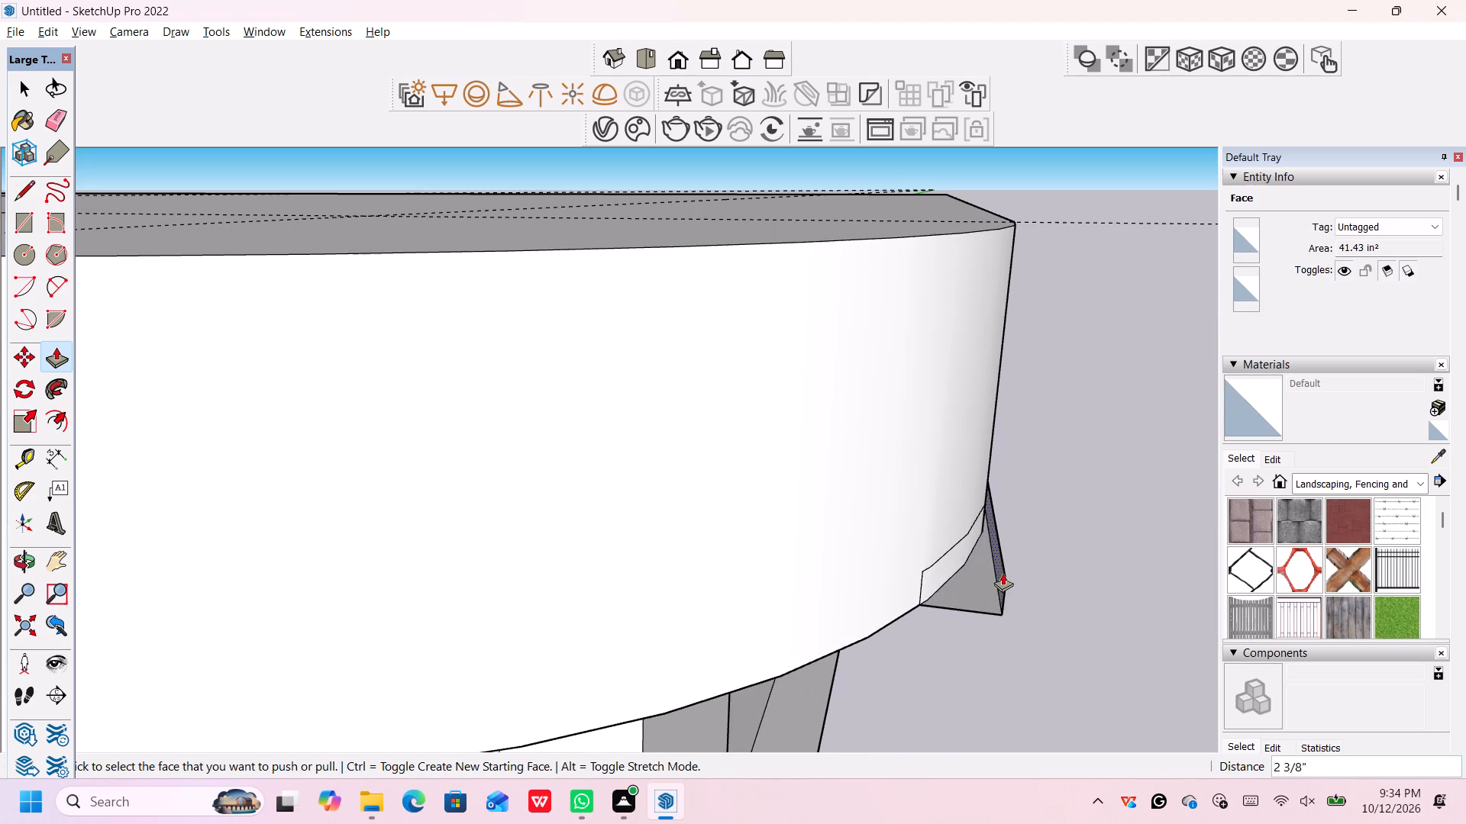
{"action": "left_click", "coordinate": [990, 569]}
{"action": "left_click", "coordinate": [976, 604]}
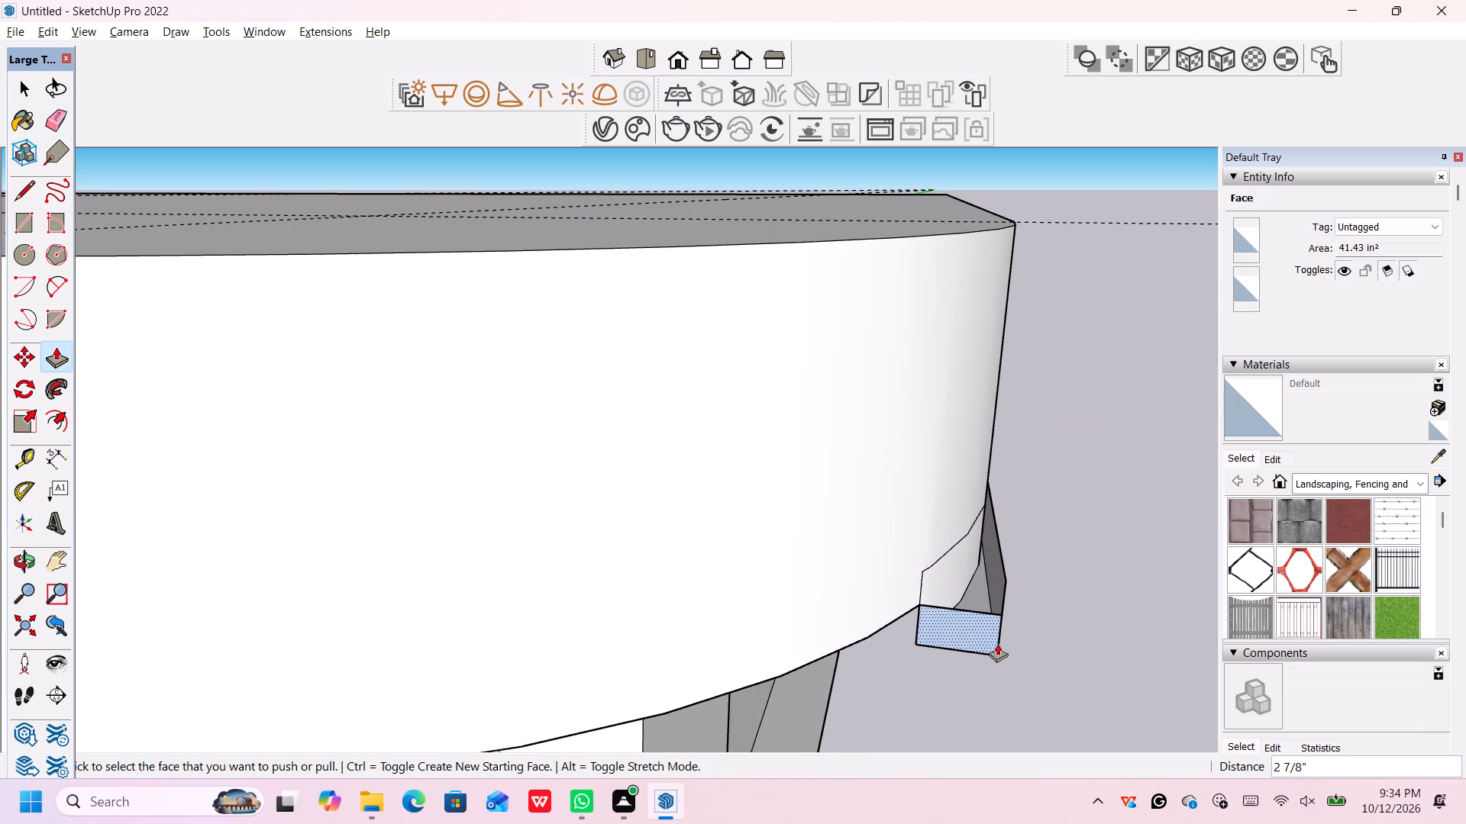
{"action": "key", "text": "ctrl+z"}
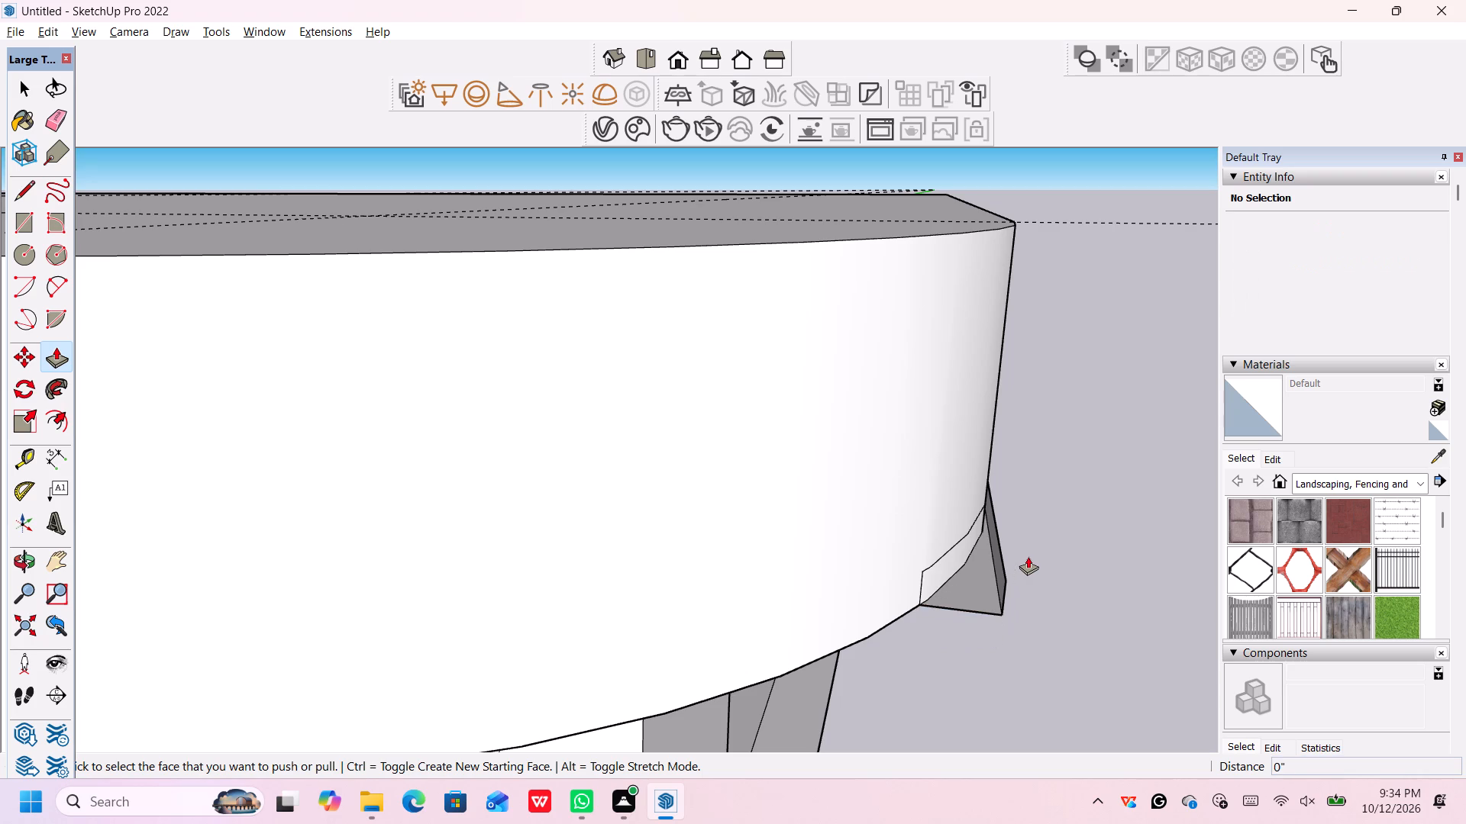
Delete the leftover wedge's bottom and side faces and its outer edges at the rounded corner.
{"action": "key", "text": "space"}
{"action": "left_click", "coordinate": [978, 578]}
{"action": "key", "text": "Delete"}
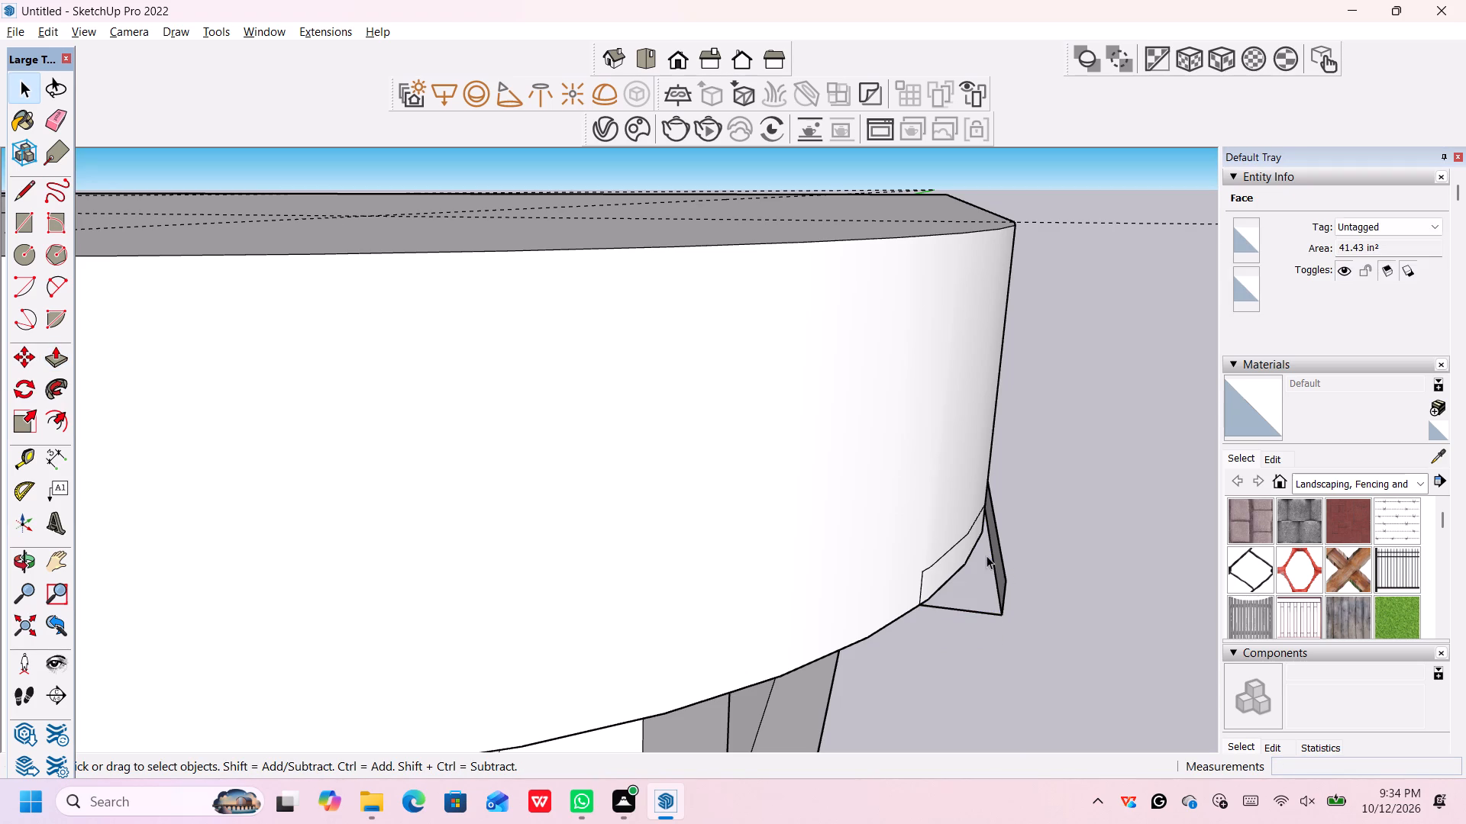
{"action": "left_click", "coordinate": [976, 576]}
{"action": "left_click", "coordinate": [1005, 565]}
{"action": "left_click", "coordinate": [996, 573]}
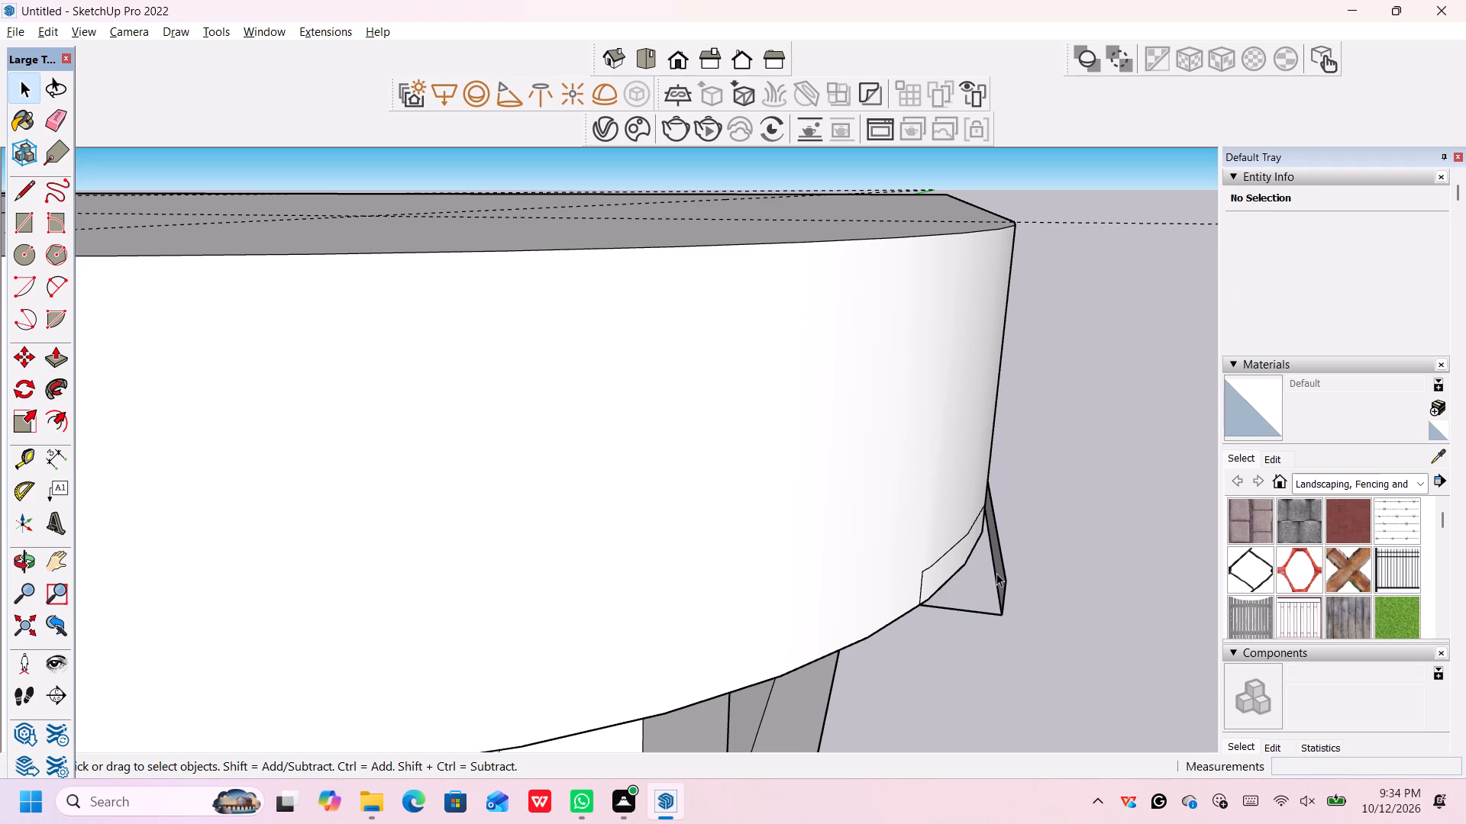
{"action": "key", "text": "Delete"}
{"action": "left_click_drag", "start_coordinate": [1019, 544], "coordinate": [996, 637]}
{"action": "key", "text": "Delete"}
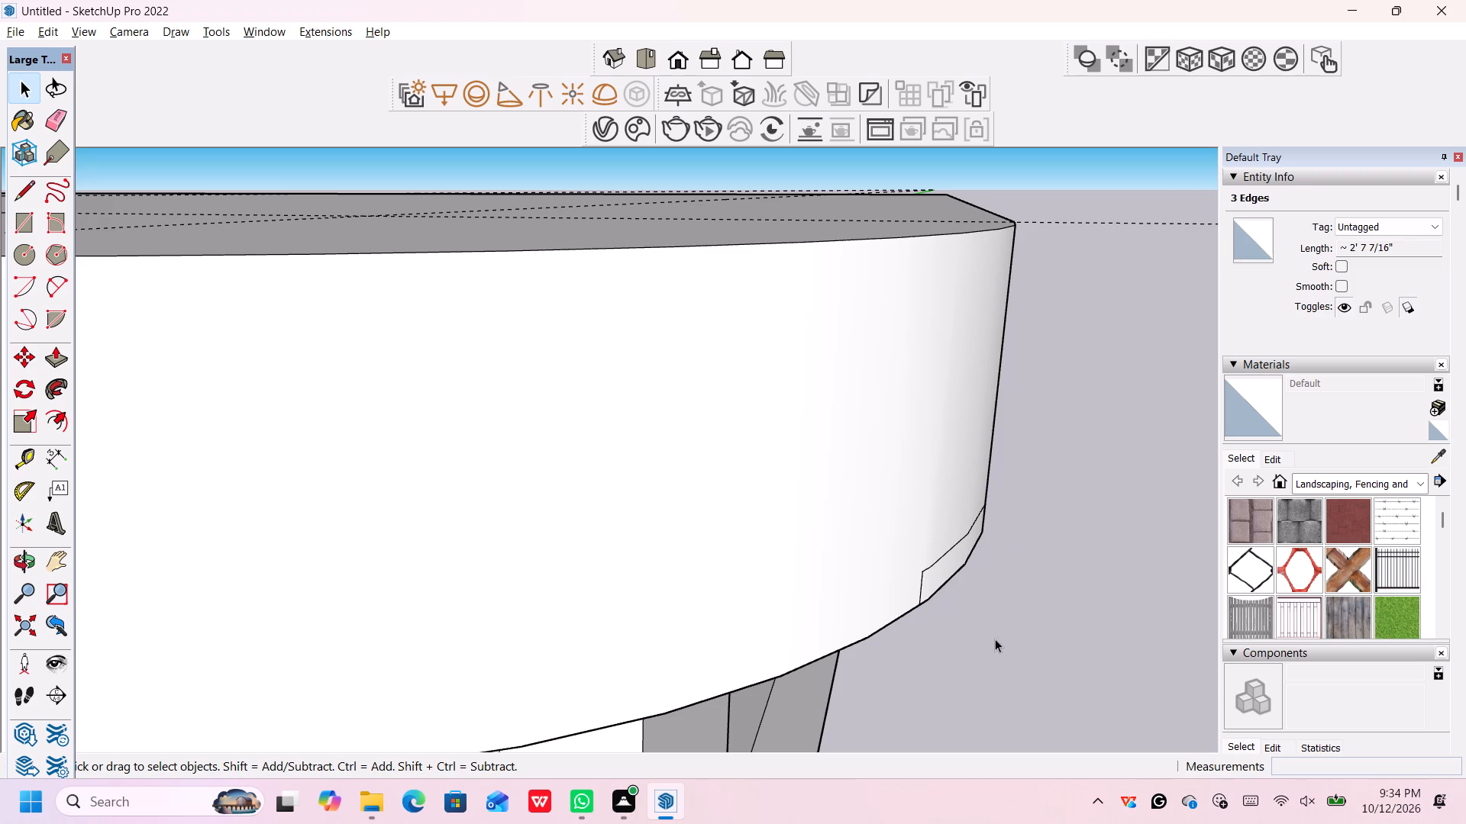
Erase the two leftover edges outlining the small wedge on the slab's rounded front corner face.
{"action": "scroll", "coordinate": [938, 559], "scroll_direction": "up", "scroll_amount": 3}
{"action": "scroll", "coordinate": [954, 567], "scroll_direction": "down", "scroll_amount": 3}
{"action": "key", "text": "e"}
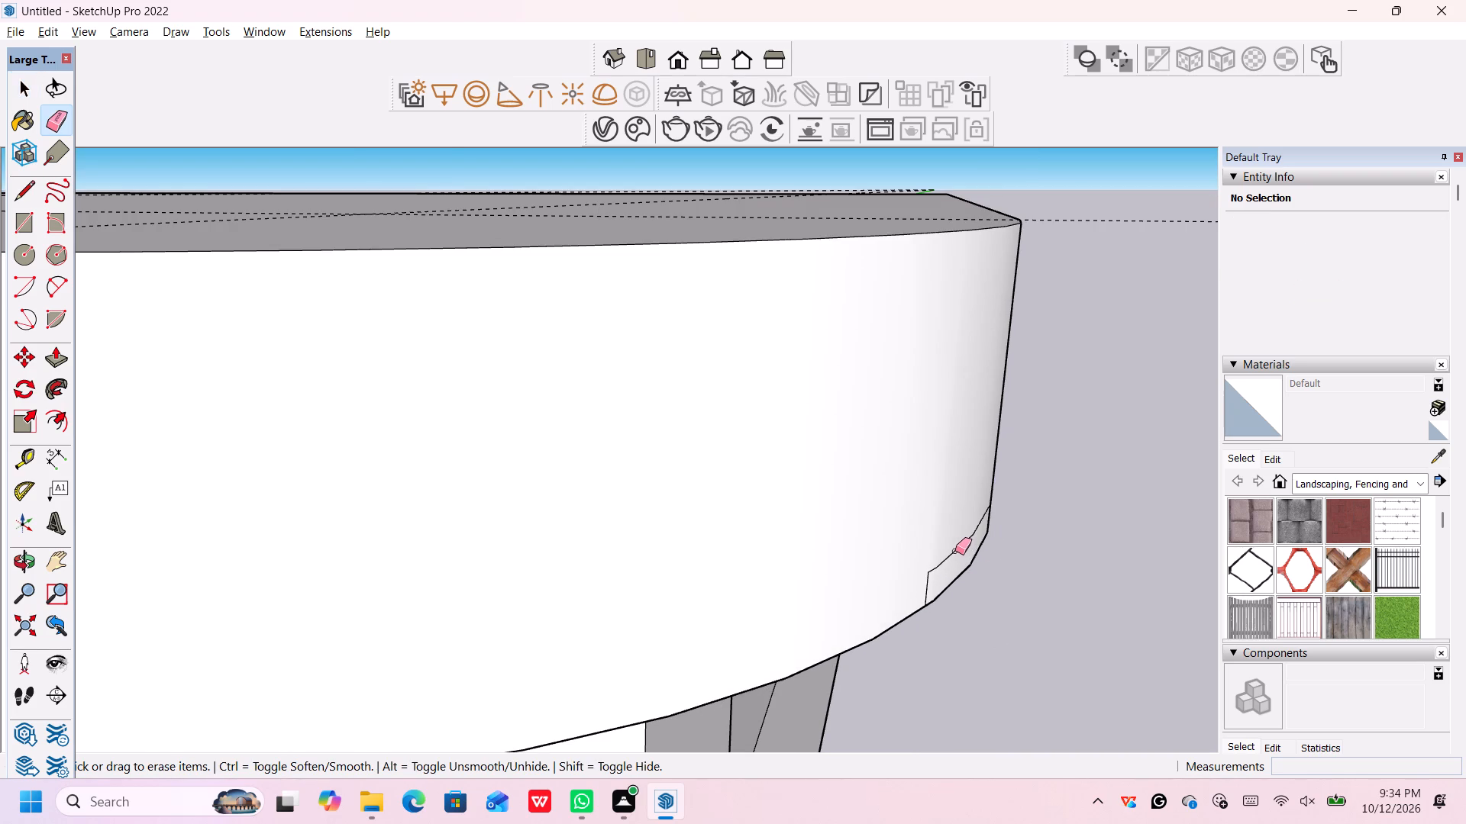
{"action": "left_click", "coordinate": [955, 551]}
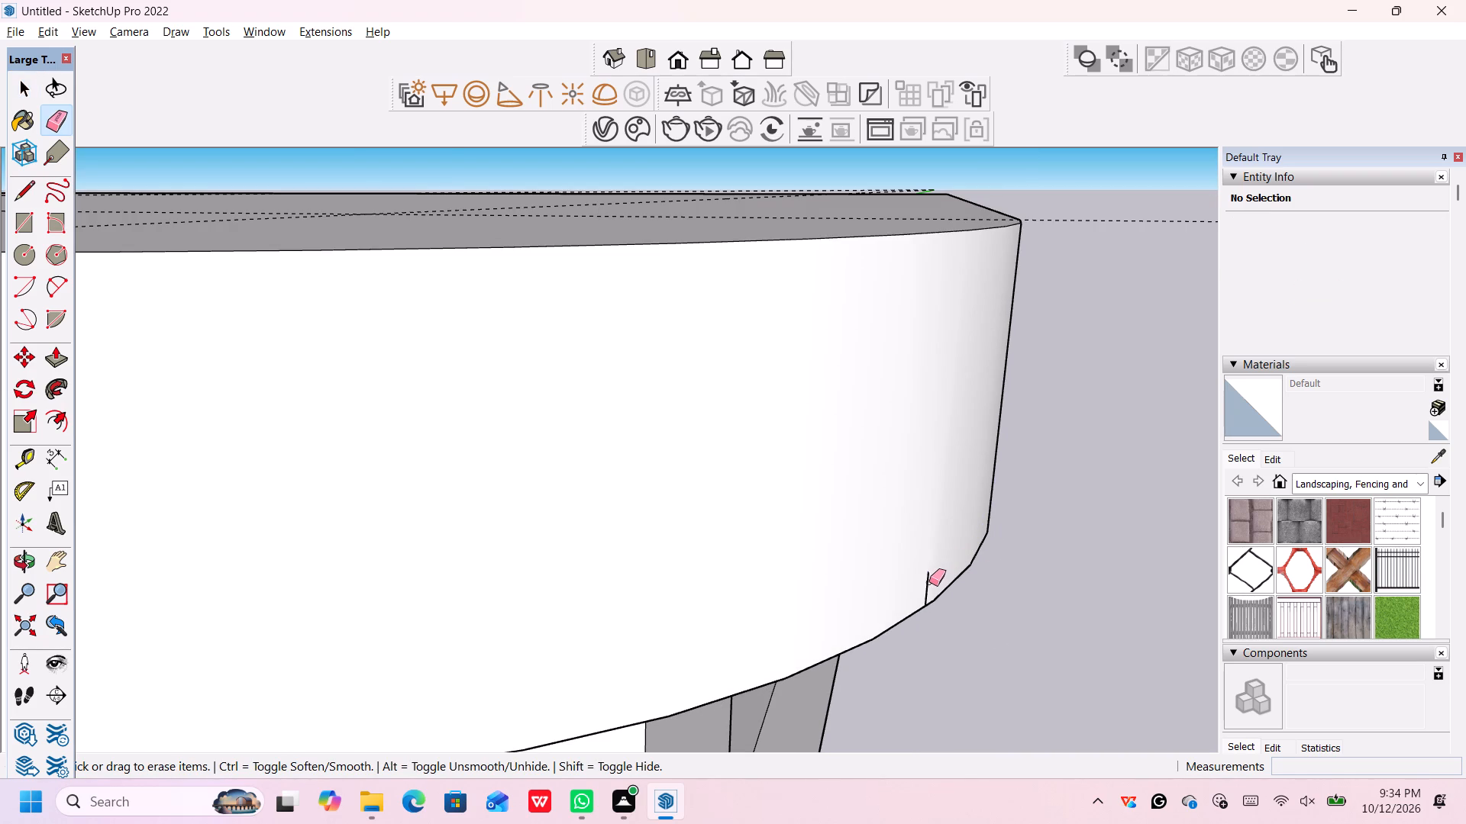
{"action": "left_click", "coordinate": [928, 582]}
Pull the thin strip face at the top of the front corner column outward 2' to the slab's side face, filling the recess.
{"action": "scroll", "coordinate": [971, 602], "scroll_direction": "down", "scroll_amount": 6}
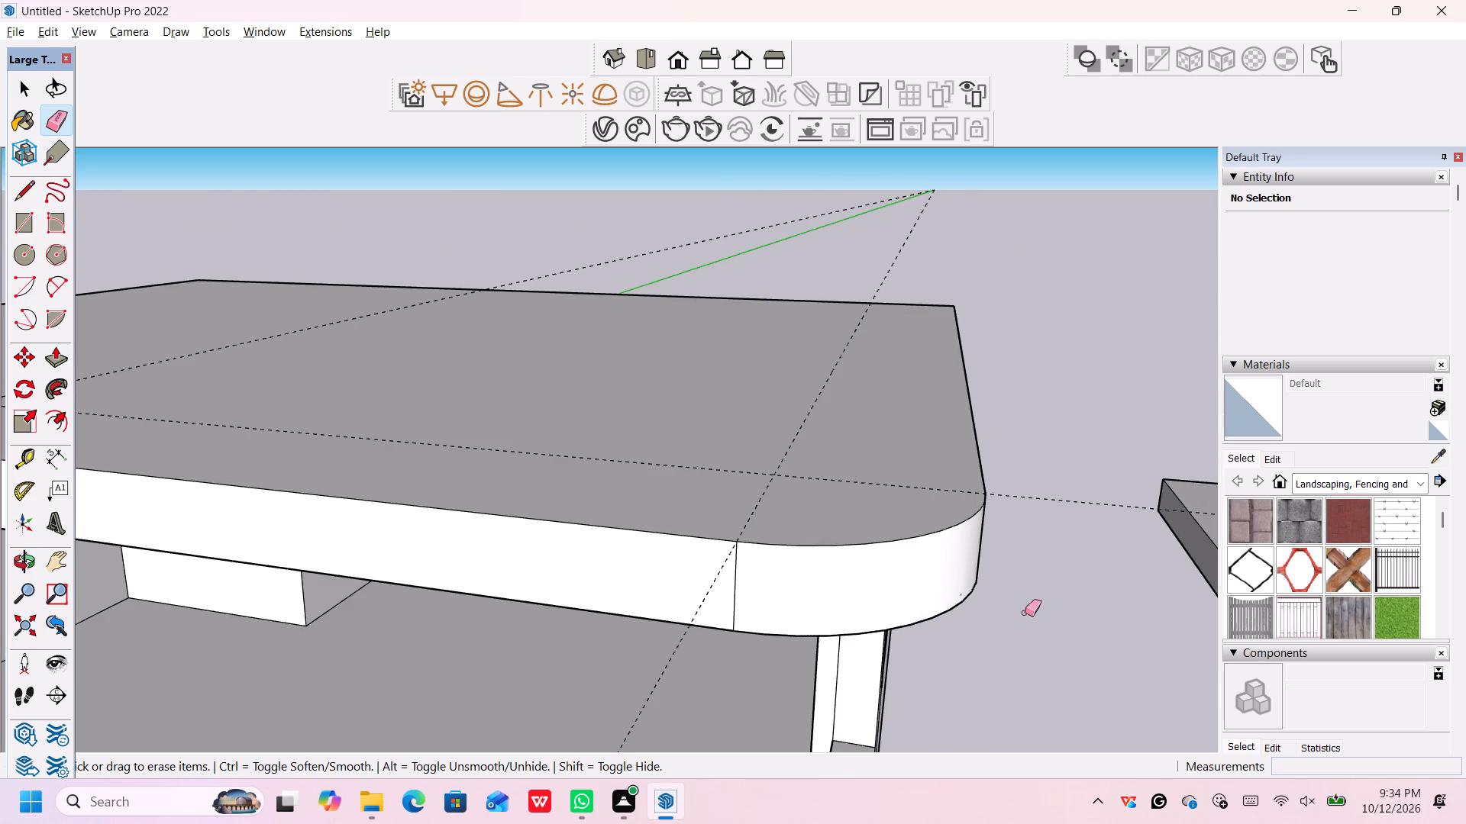
{"action": "middle_click_drag", "start_coordinate": [1025, 613], "coordinate": [790, 579]}
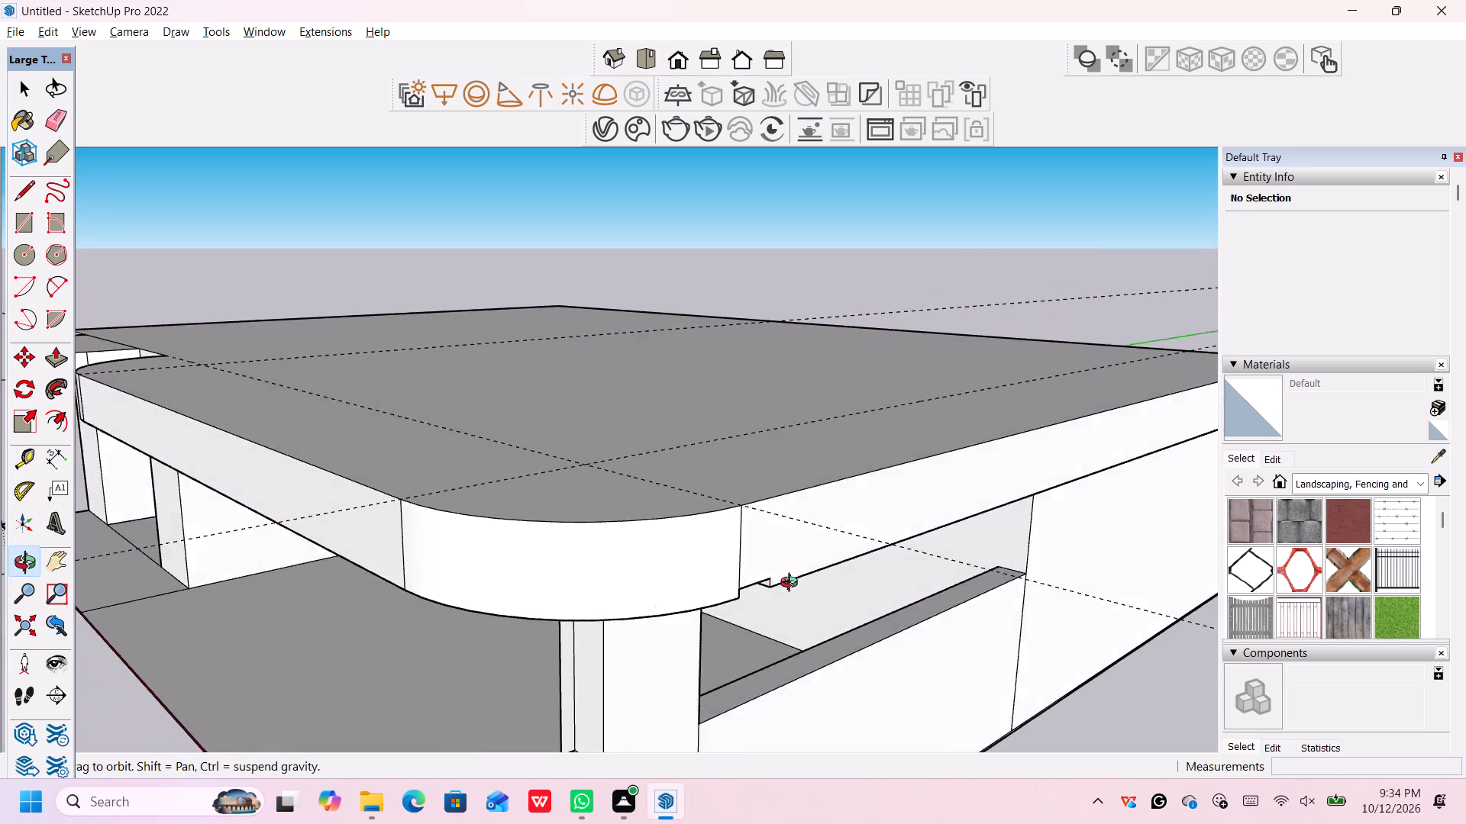
{"action": "middle_click_drag", "start_coordinate": [790, 579], "coordinate": [704, 517]}
{"action": "middle_click_drag", "start_coordinate": [563, 557], "coordinate": [529, 468]}
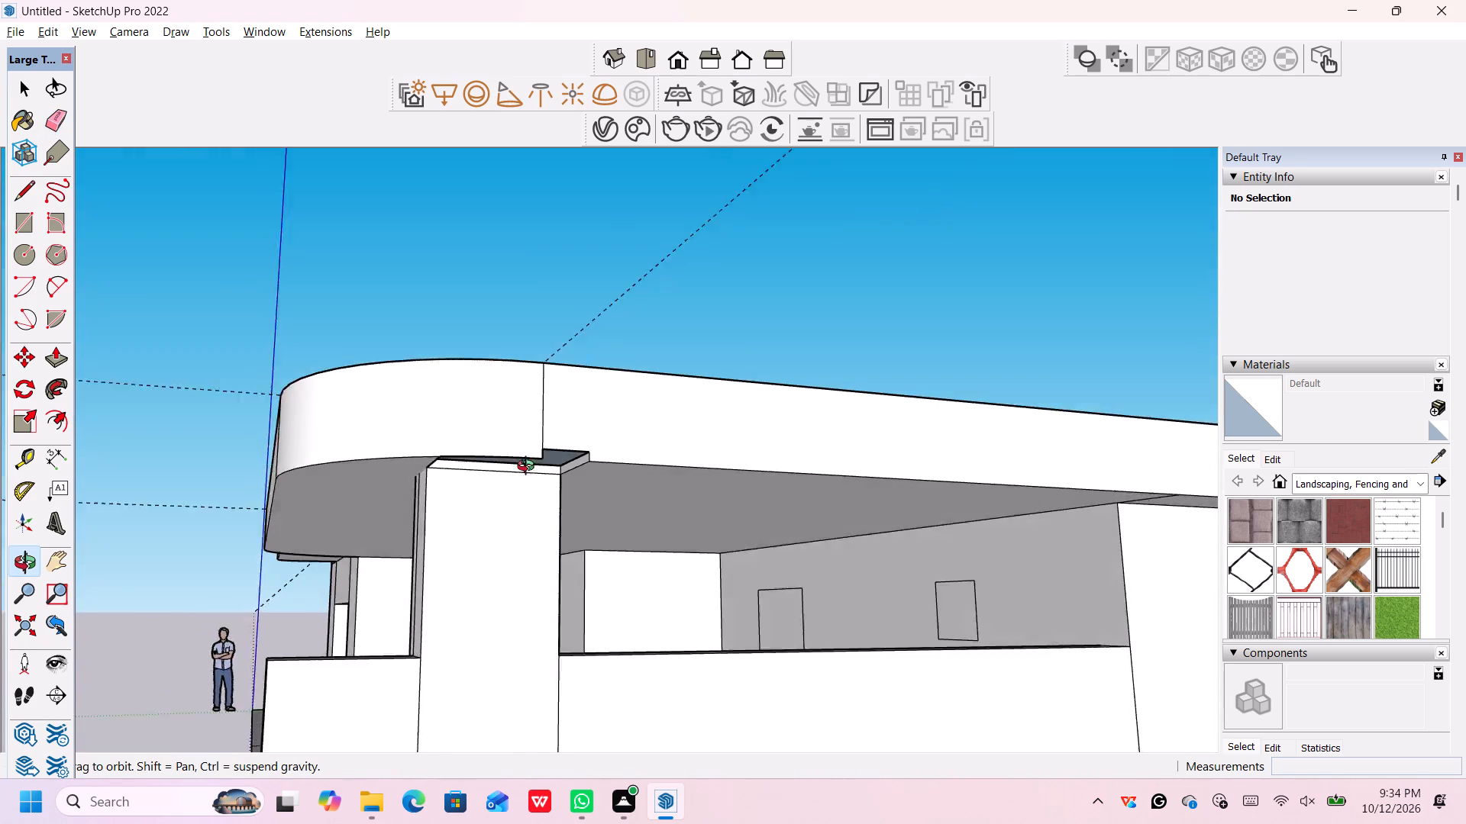
{"action": "middle_click_drag", "start_coordinate": [529, 468], "coordinate": [523, 444]}
{"action": "scroll", "coordinate": [523, 448], "scroll_direction": "up", "scroll_amount": 5}
{"action": "middle_click_drag", "start_coordinate": [543, 491], "coordinate": [557, 372]}
{"action": "scroll", "coordinate": [550, 424], "scroll_direction": "up", "scroll_amount": 4}
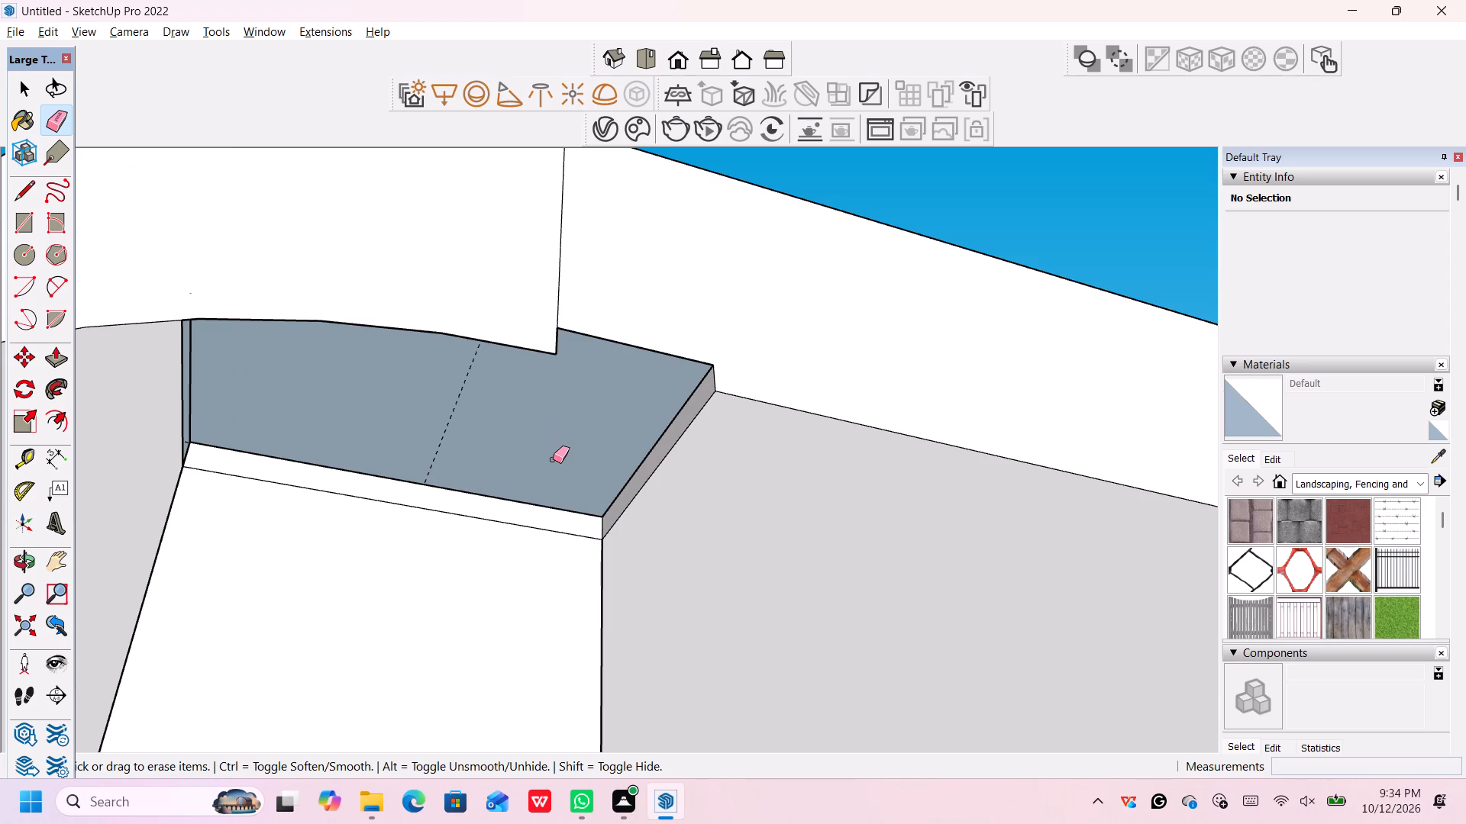
{"action": "key", "text": "space"}
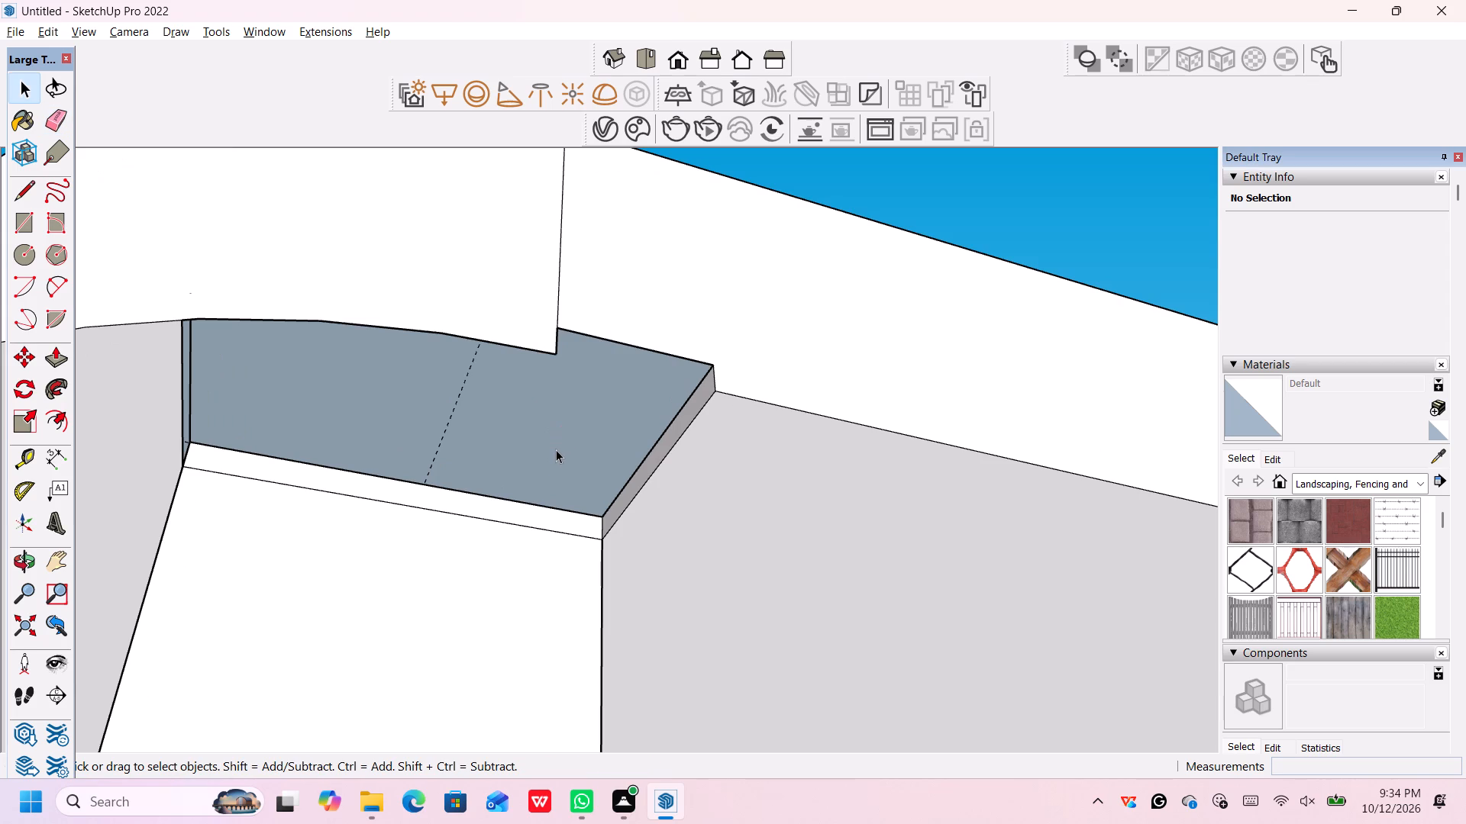
{"action": "key", "text": "p"}
{"action": "left_click", "coordinate": [560, 369]}
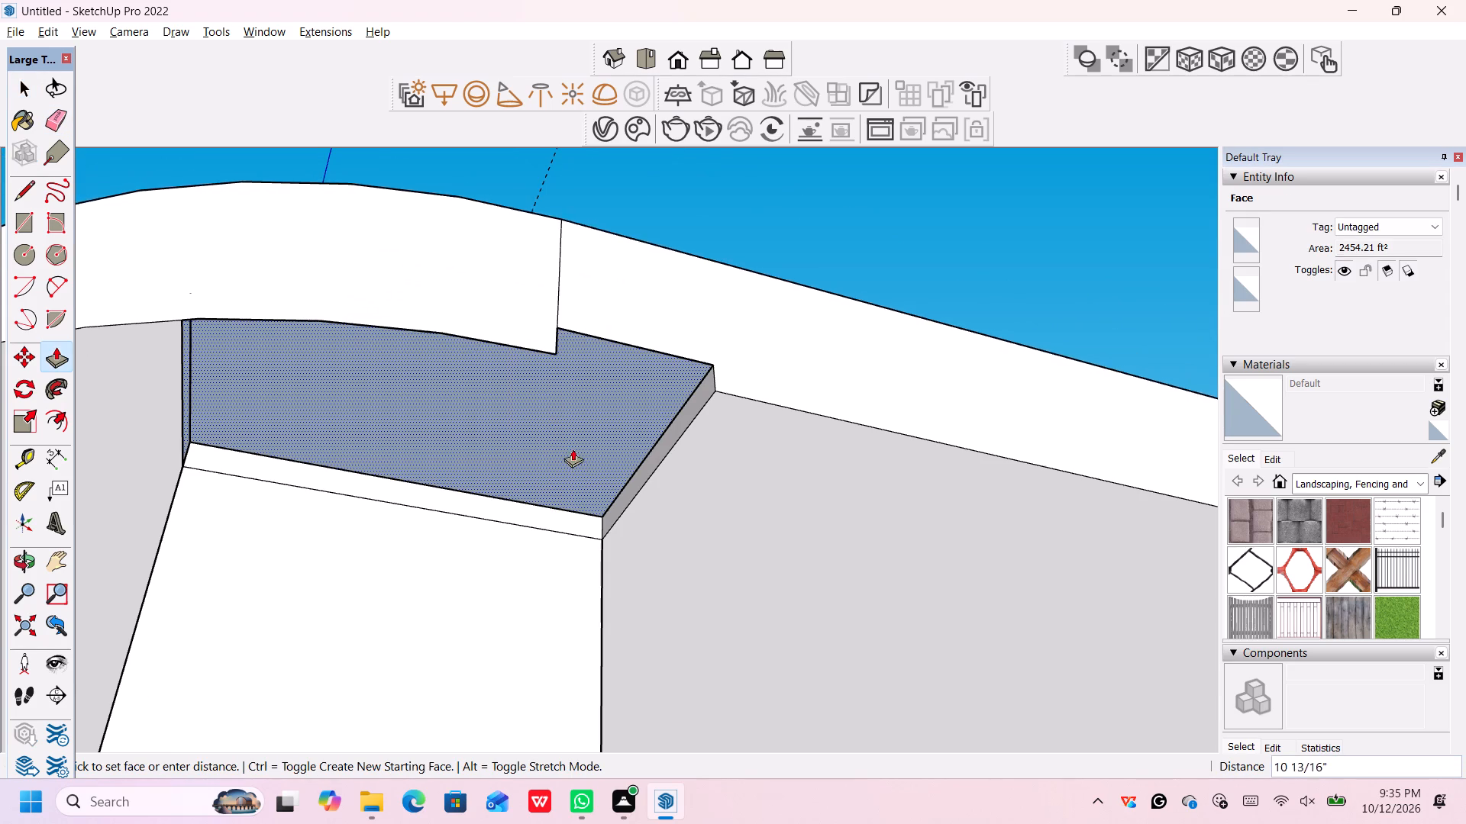
{"action": "key", "text": "Escape"}
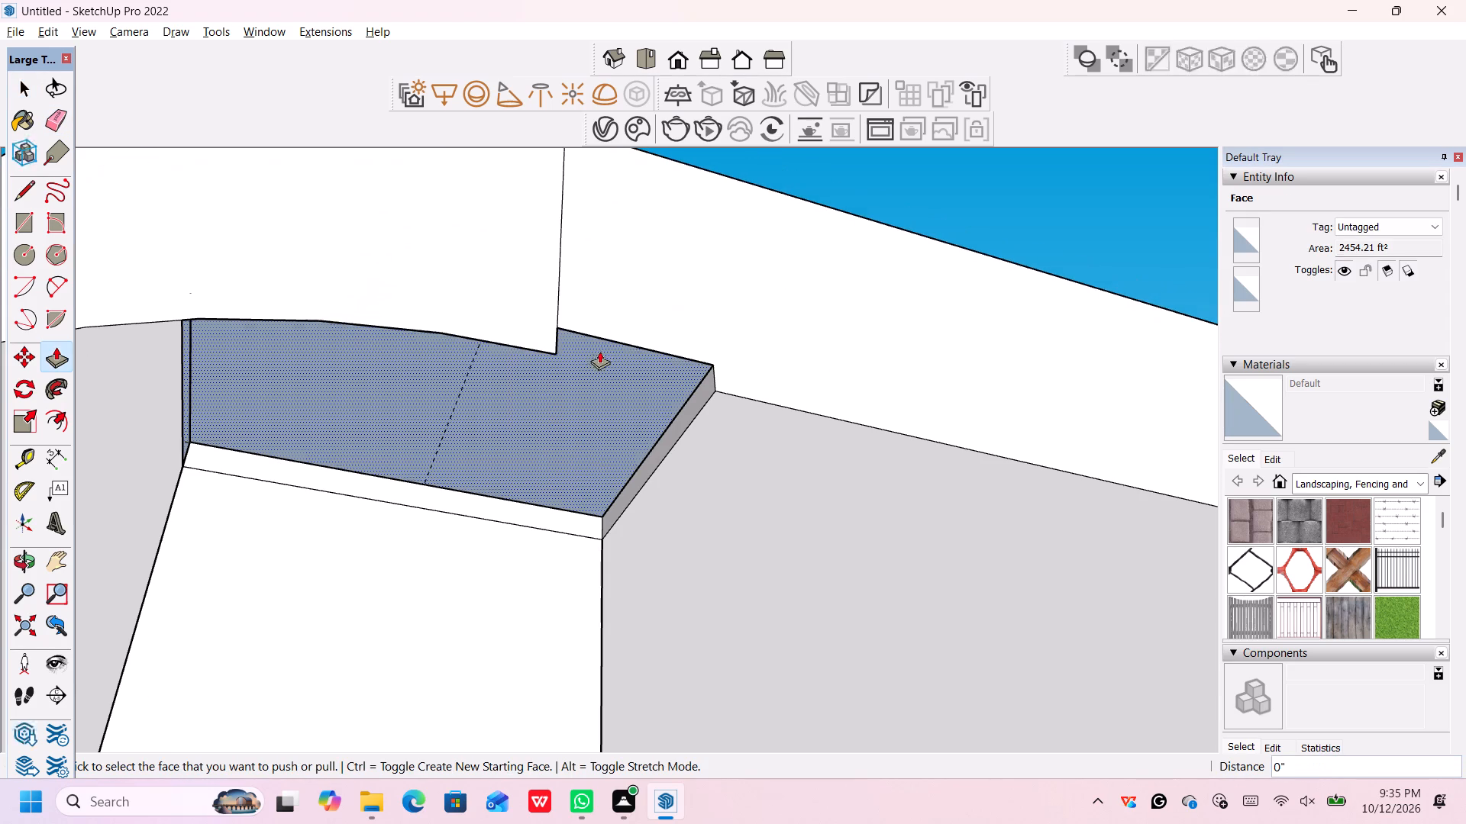
{"action": "left_click", "coordinate": [492, 501]}
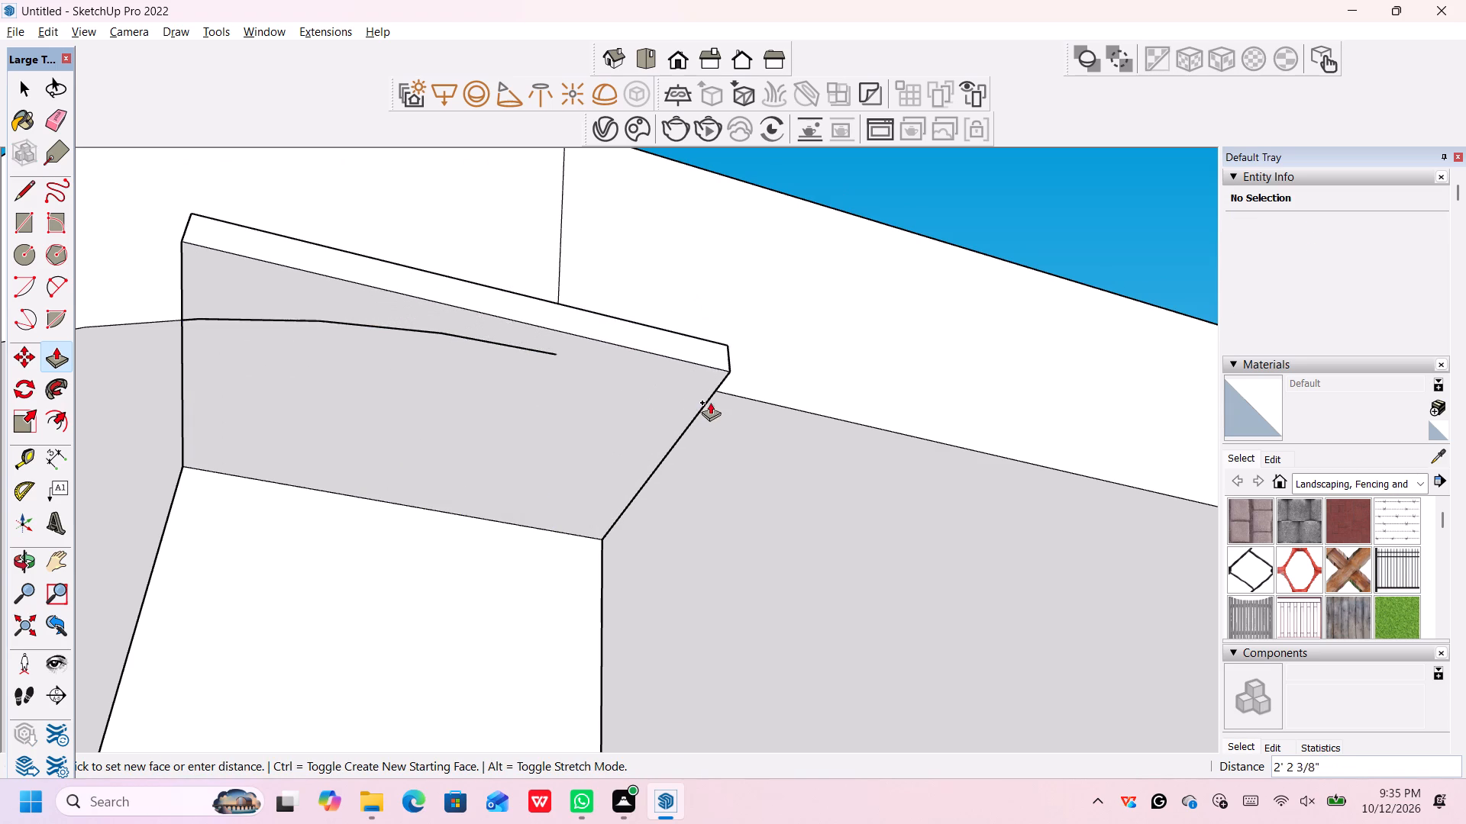
{"action": "left_click", "coordinate": [726, 388]}
Push the top of the wedge protruding beyond the slab's rounded corner down 2 3/8" to the slab's underside.
{"action": "scroll", "coordinate": [509, 380], "scroll_direction": "down", "scroll_amount": 1}
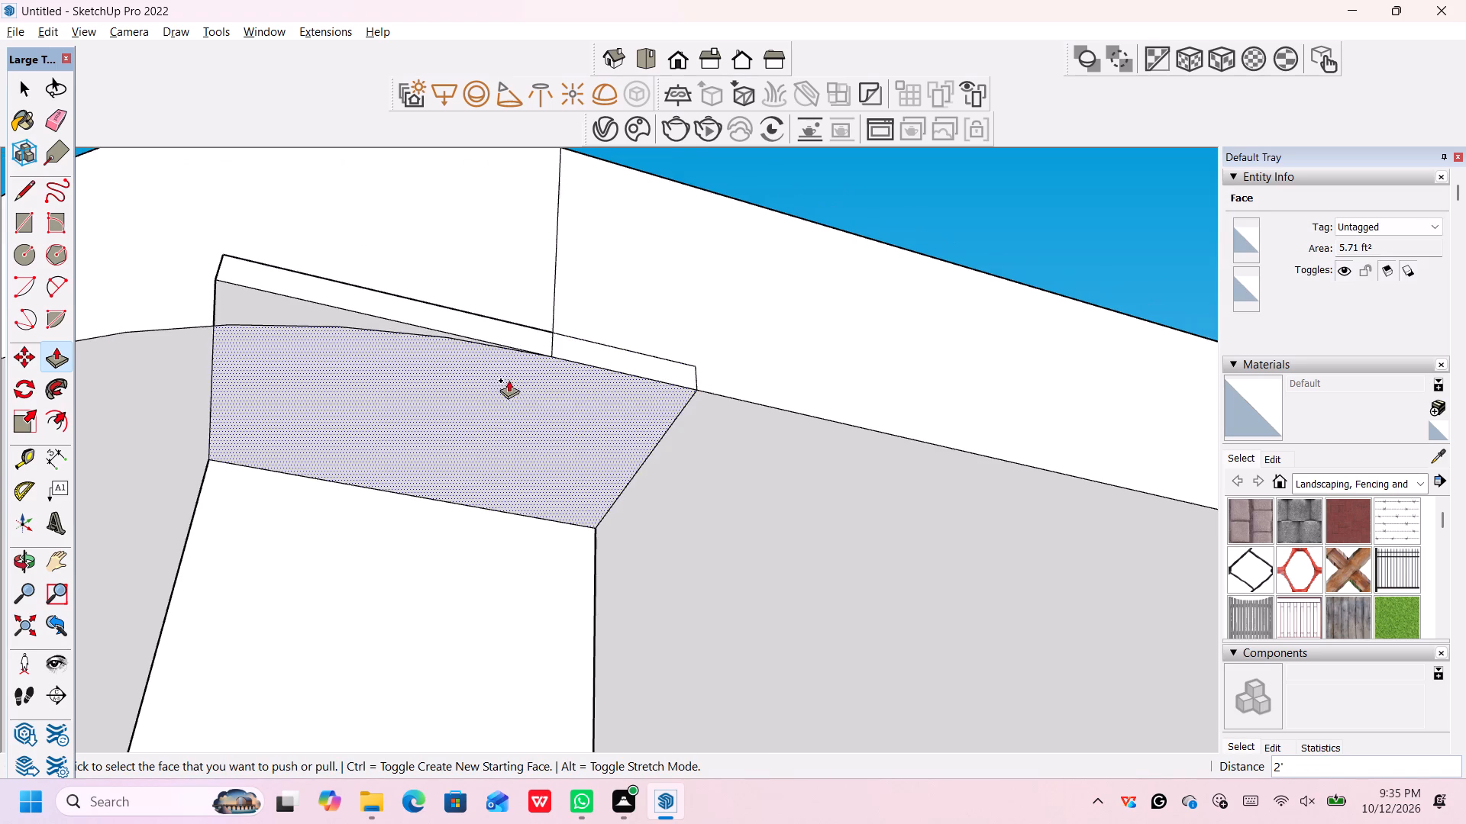
{"action": "middle_click_drag", "start_coordinate": [511, 382], "coordinate": [596, 640]}
{"action": "middle_click_drag", "start_coordinate": [514, 443], "coordinate": [572, 665]}
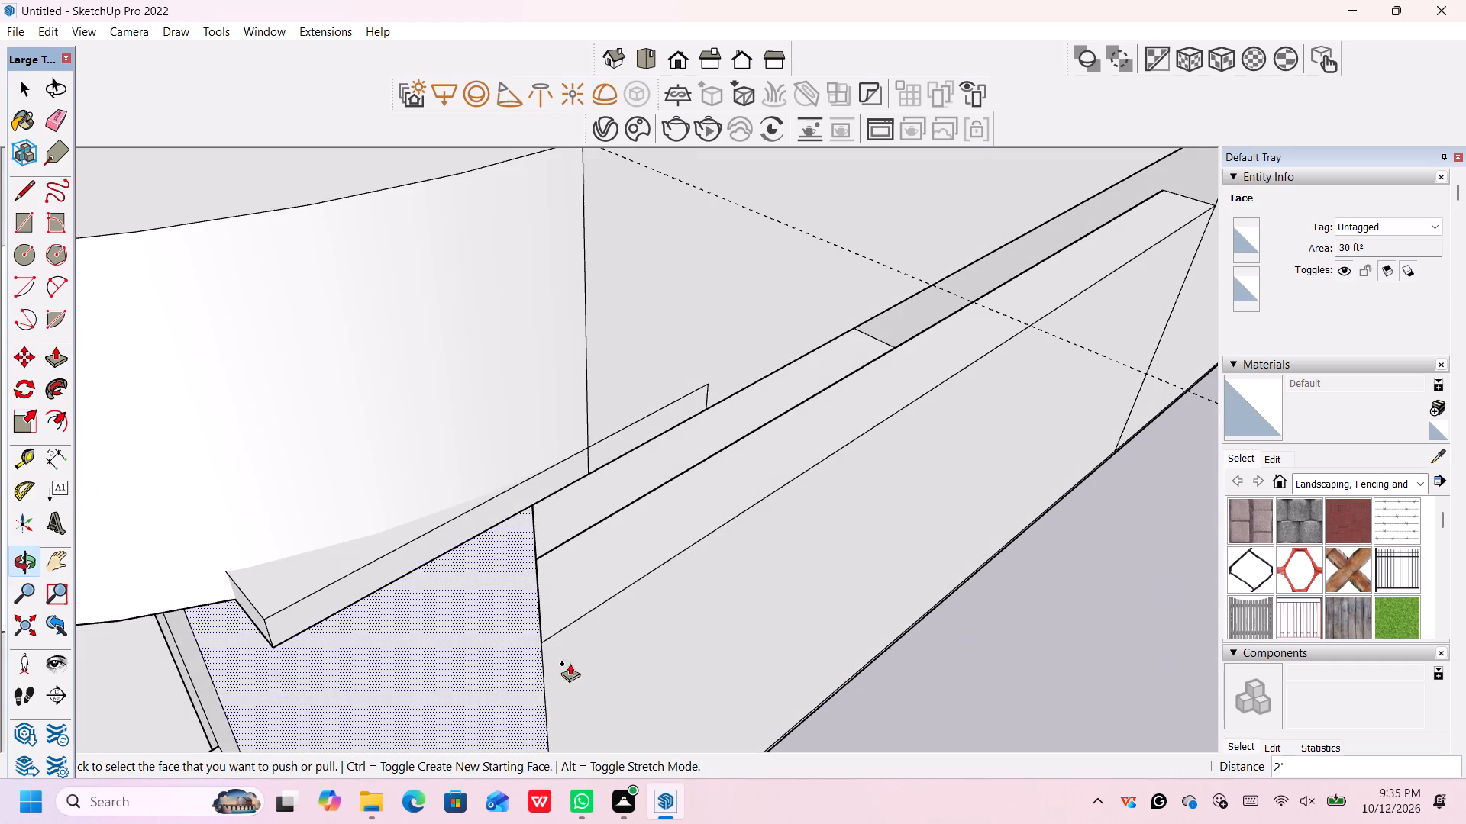
{"action": "left_click", "coordinate": [273, 570]}
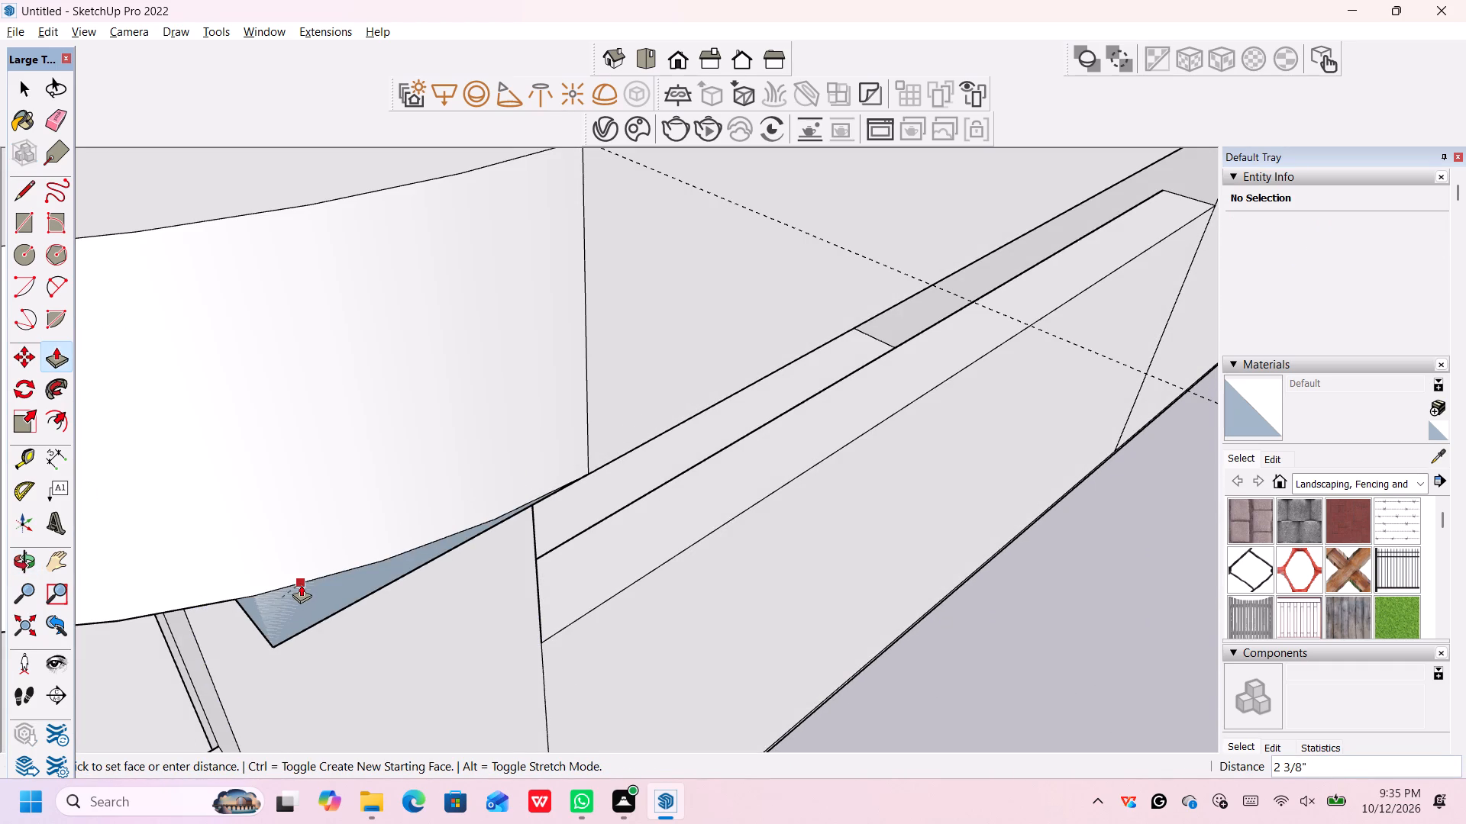
{"action": "scroll", "coordinate": [303, 580], "scroll_direction": "down", "scroll_amount": 5}
{"action": "middle_click_drag", "start_coordinate": [308, 576], "coordinate": [321, 532]}
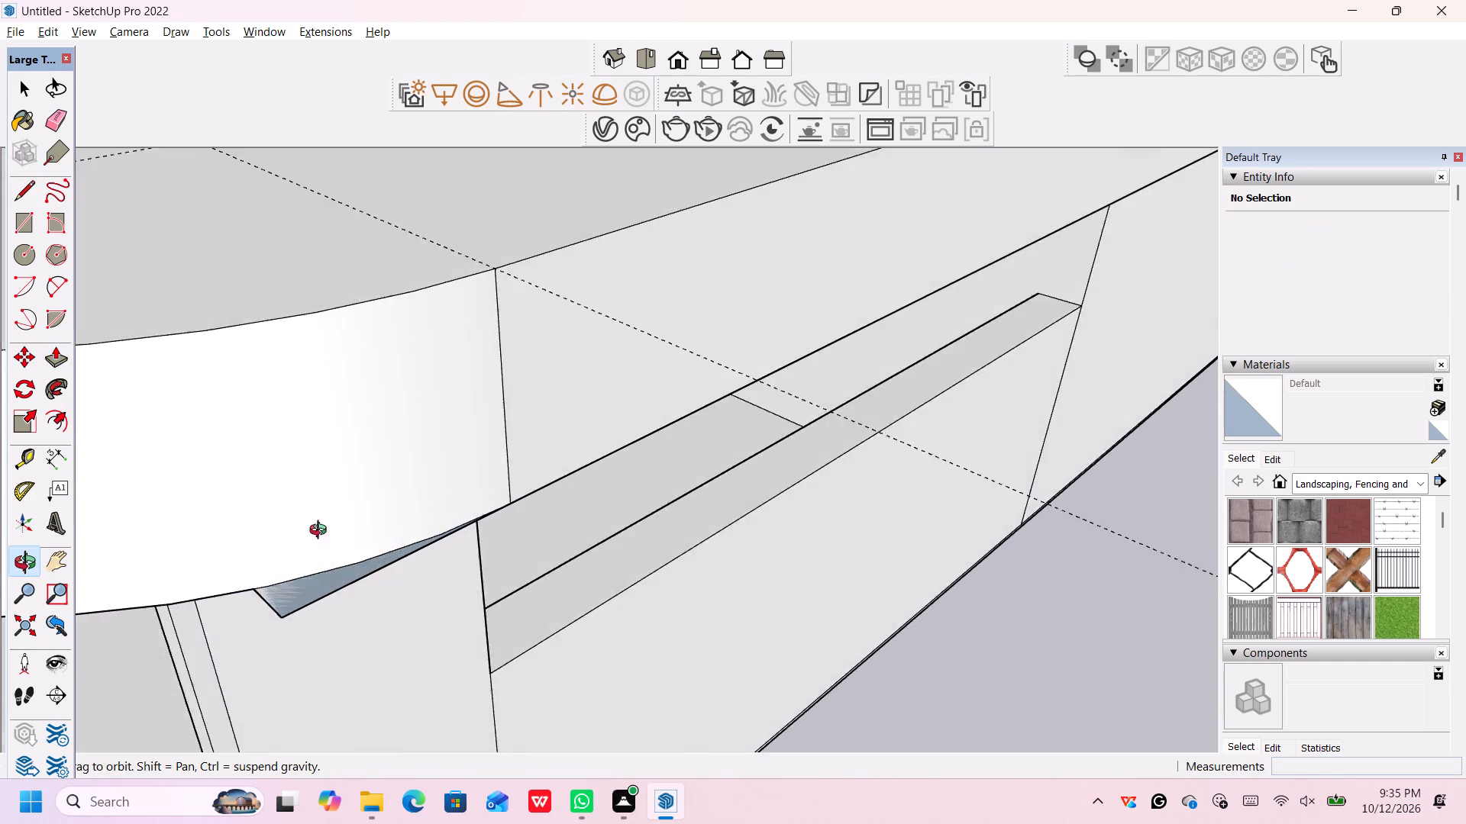
{"action": "middle_click_drag", "start_coordinate": [321, 532], "coordinate": [378, 434]}
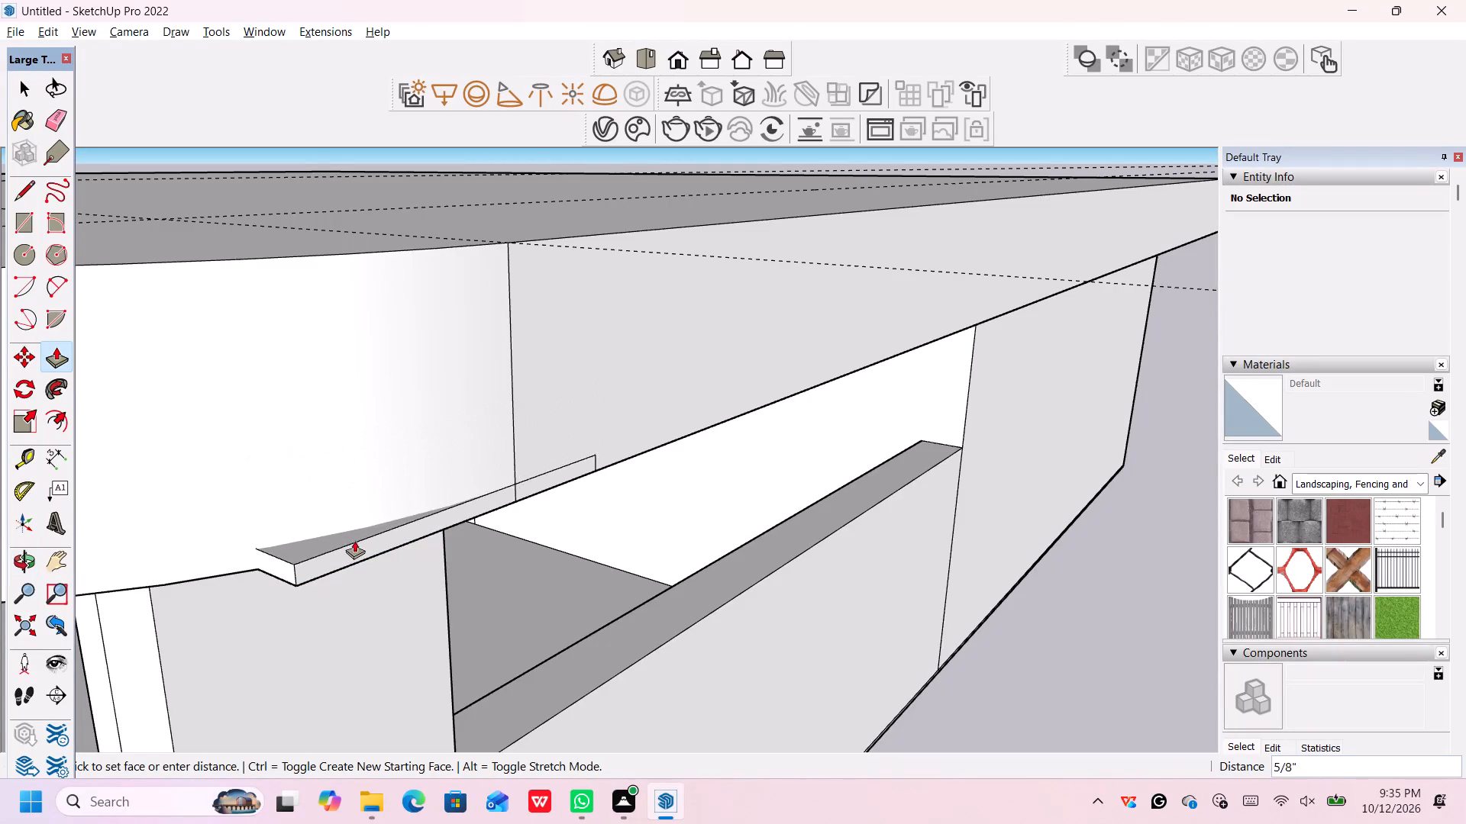
{"action": "left_click", "coordinate": [348, 562]}
Delete the three remaining construction guide lines crossing the villa model.
{"action": "scroll", "coordinate": [353, 564], "scroll_direction": "down", "scroll_amount": 6}
{"action": "scroll", "coordinate": [353, 561], "scroll_direction": "up", "scroll_amount": 1}
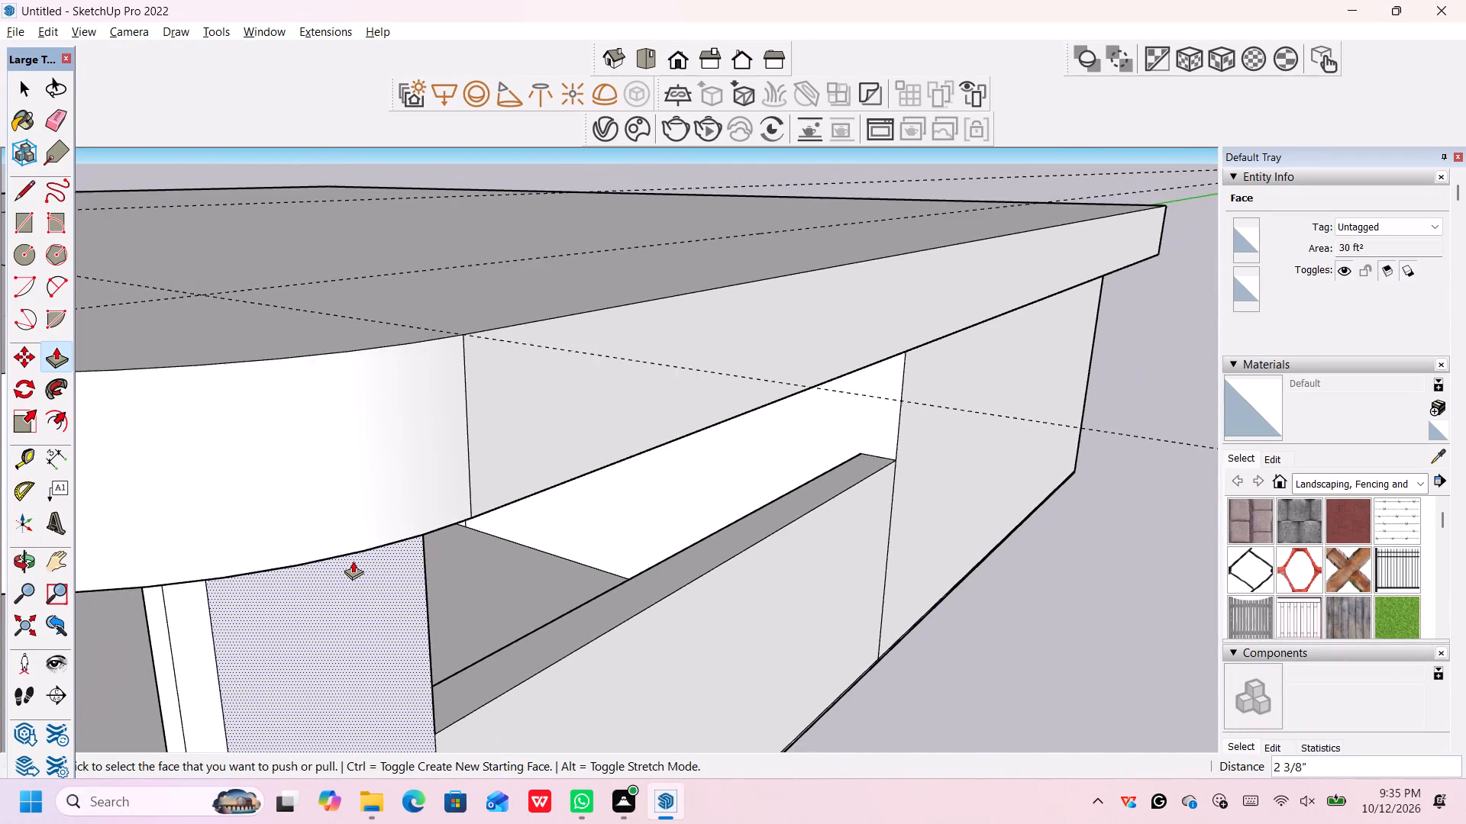
{"action": "scroll", "coordinate": [353, 561], "scroll_direction": "down", "scroll_amount": 20}
{"action": "scroll", "coordinate": [353, 561], "scroll_direction": "down", "scroll_amount": 16}
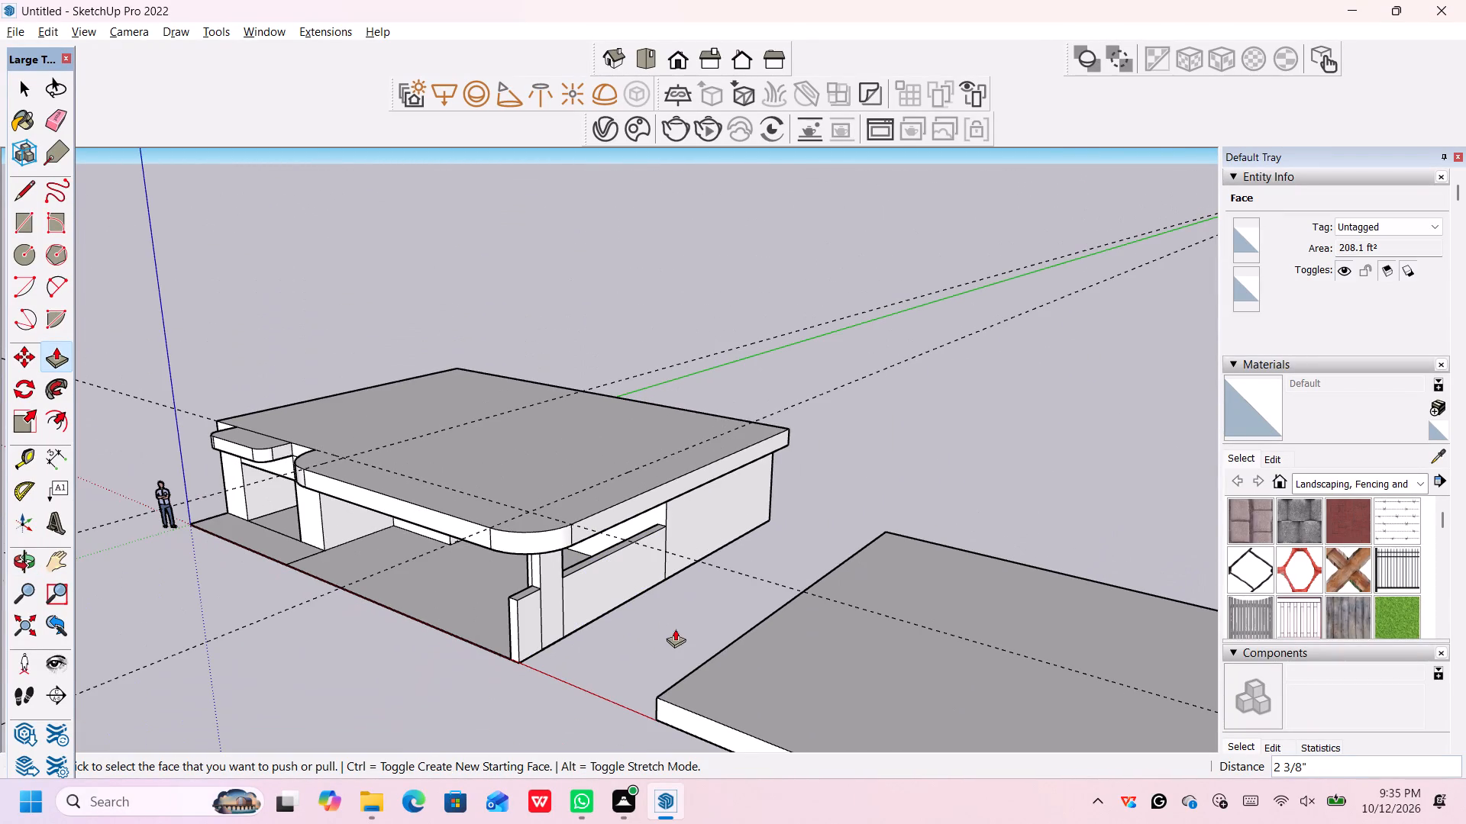
{"action": "middle_click_drag", "start_coordinate": [668, 613], "coordinate": [777, 570]}
{"action": "key", "text": "space"}
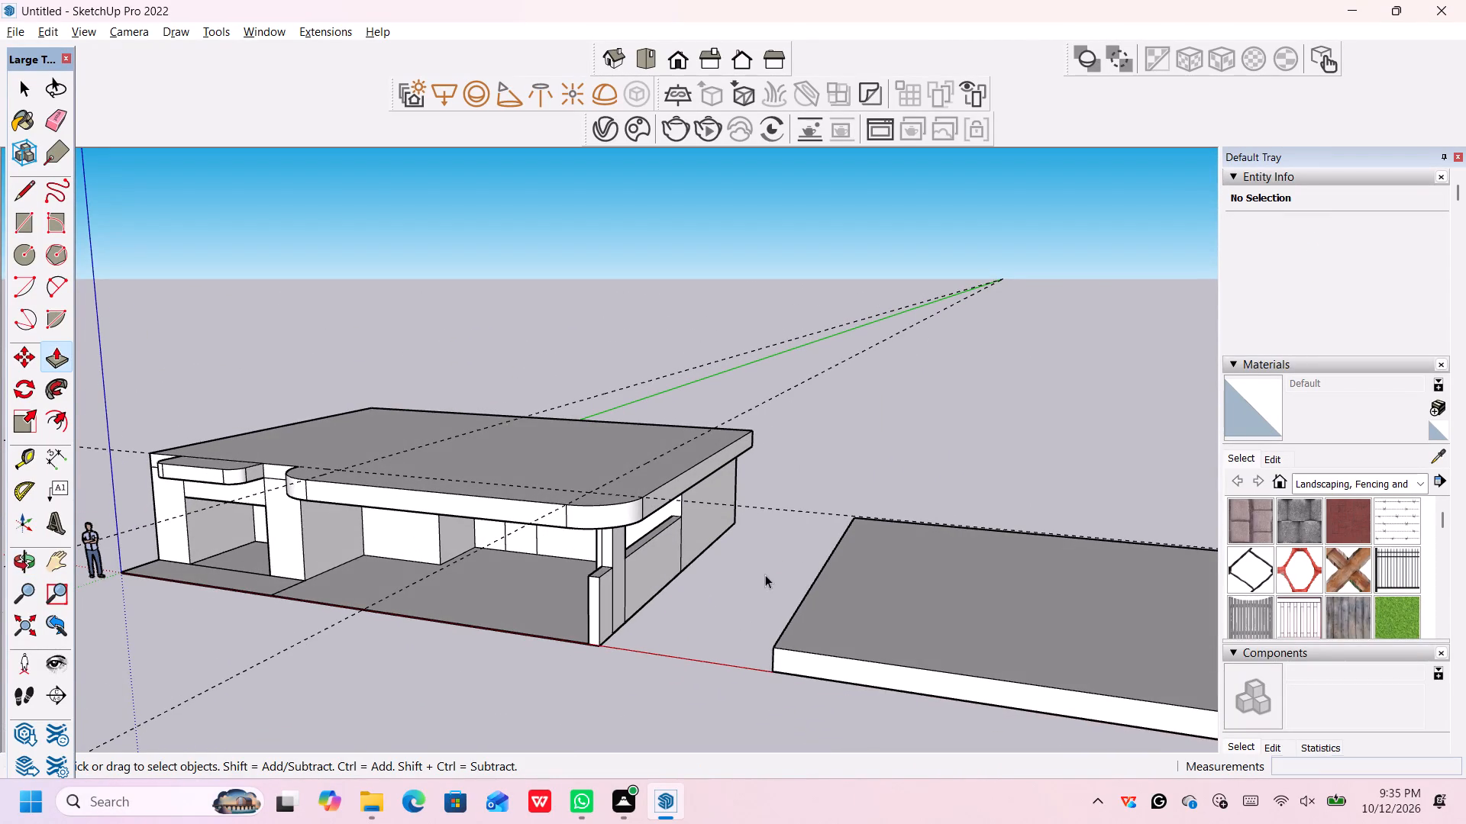
{"action": "scroll", "coordinate": [710, 565], "scroll_direction": "down", "scroll_amount": 9}
{"action": "middle_click_drag", "start_coordinate": [589, 609], "coordinate": [638, 590]}
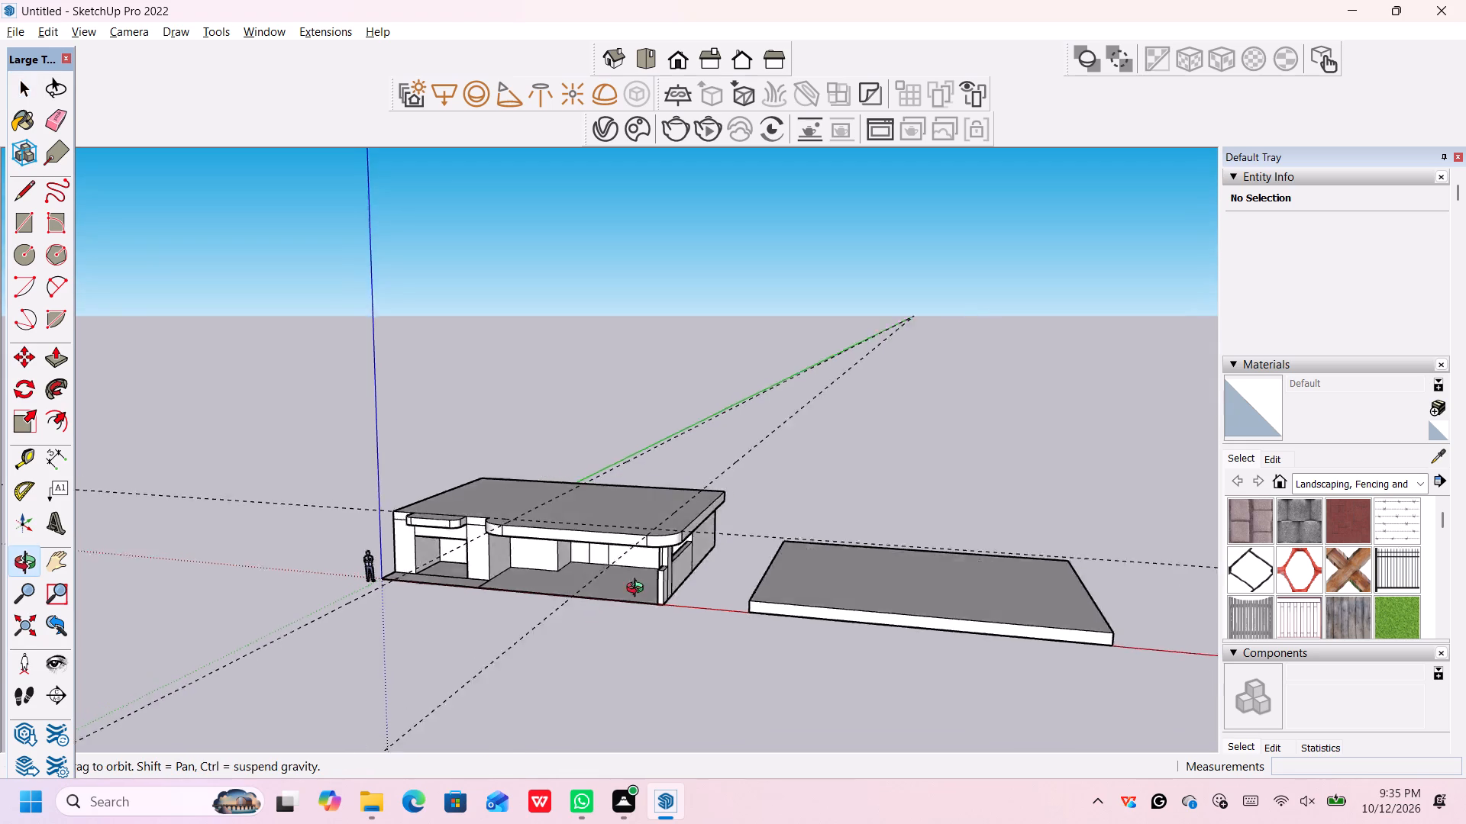
{"action": "middle_click_drag", "start_coordinate": [638, 590], "coordinate": [799, 554]}
{"action": "middle_click_drag", "start_coordinate": [715, 602], "coordinate": [686, 639]}
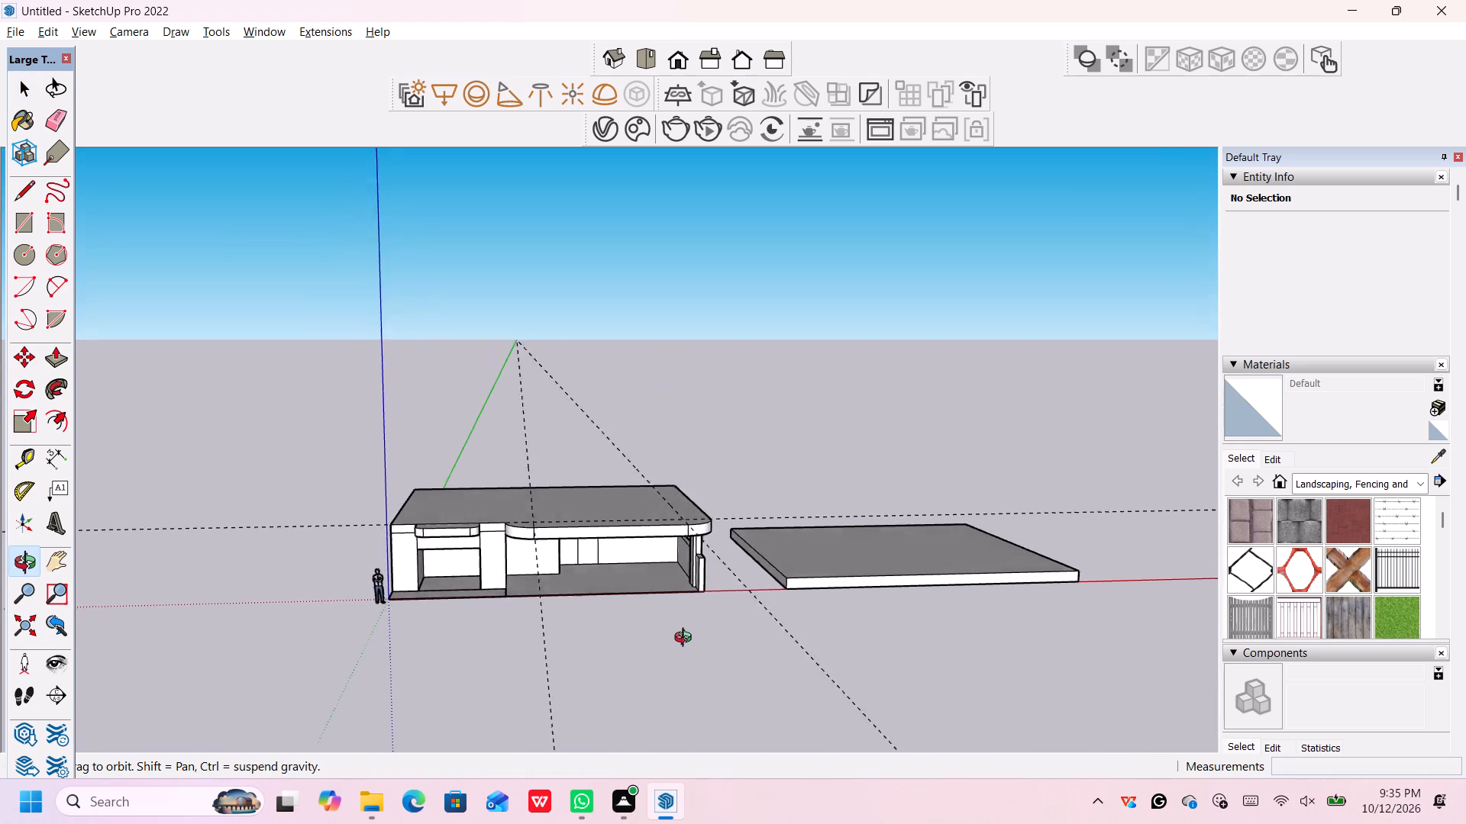
{"action": "middle_click_drag", "start_coordinate": [686, 639], "coordinate": [665, 642]}
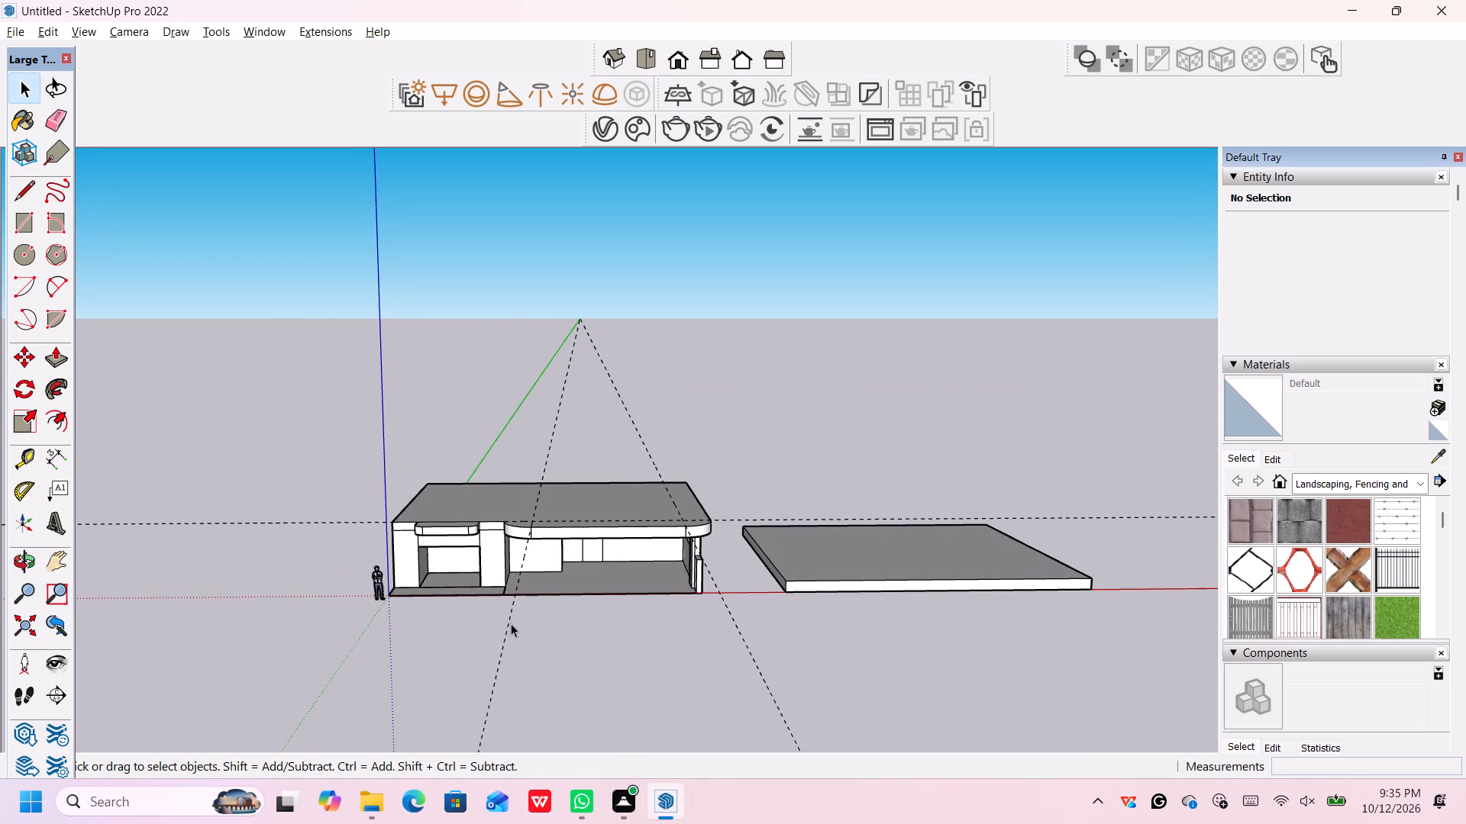
{"action": "left_click", "coordinate": [511, 623]}
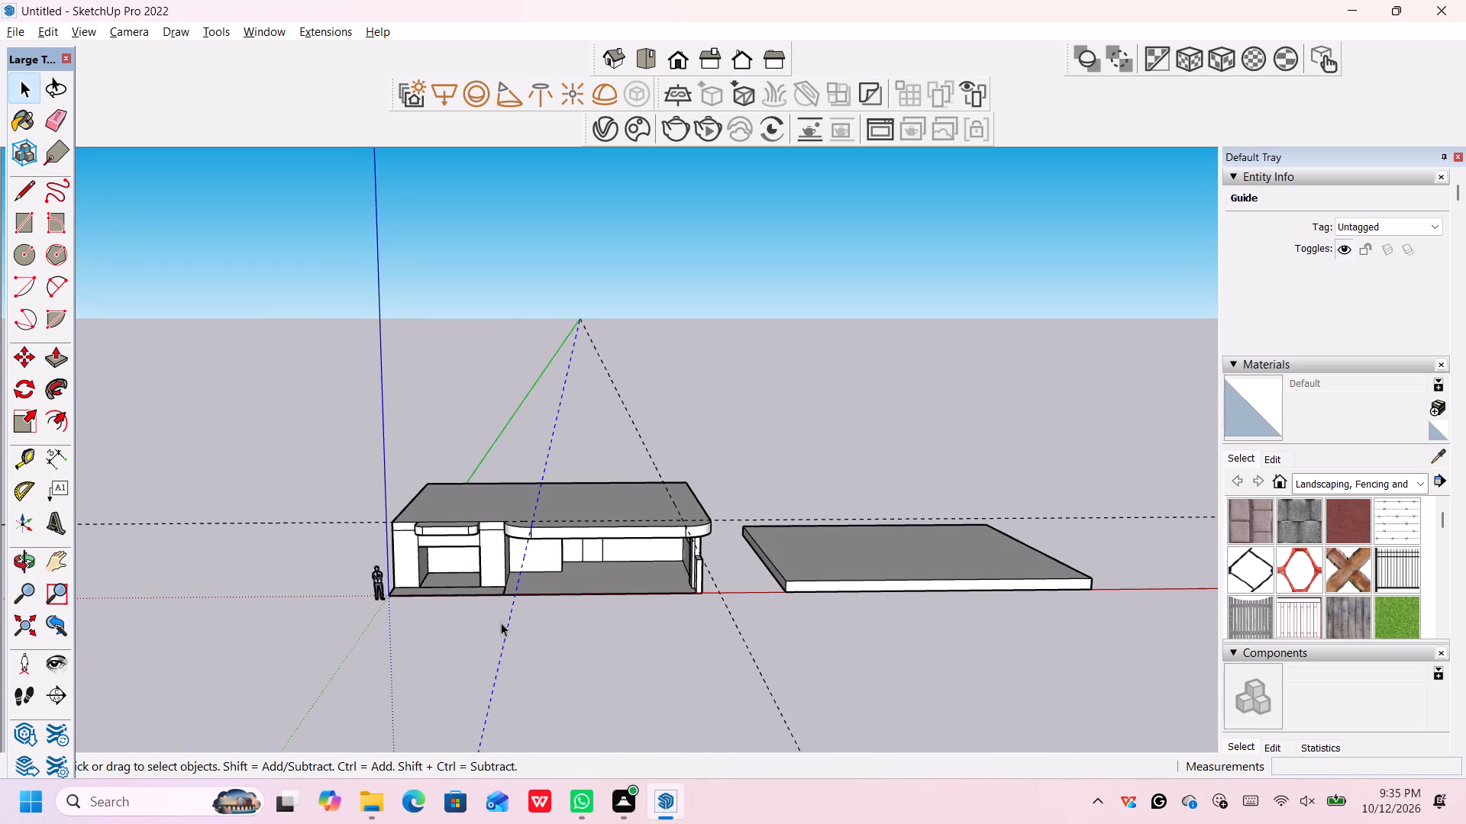
{"action": "key", "text": "BackSpace"}
{"action": "key", "text": "Delete"}
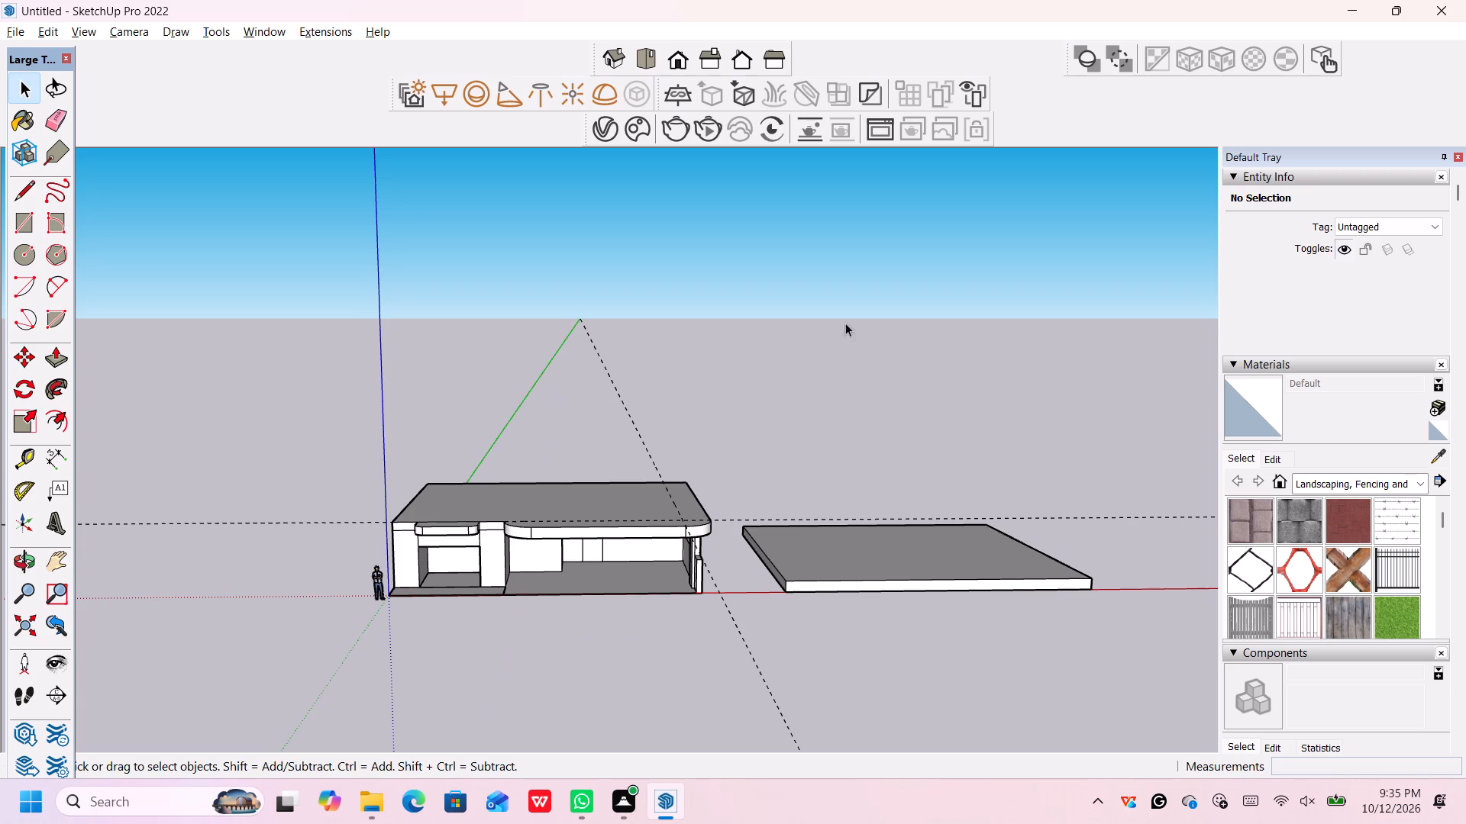
{"action": "left_click", "coordinate": [744, 640]}
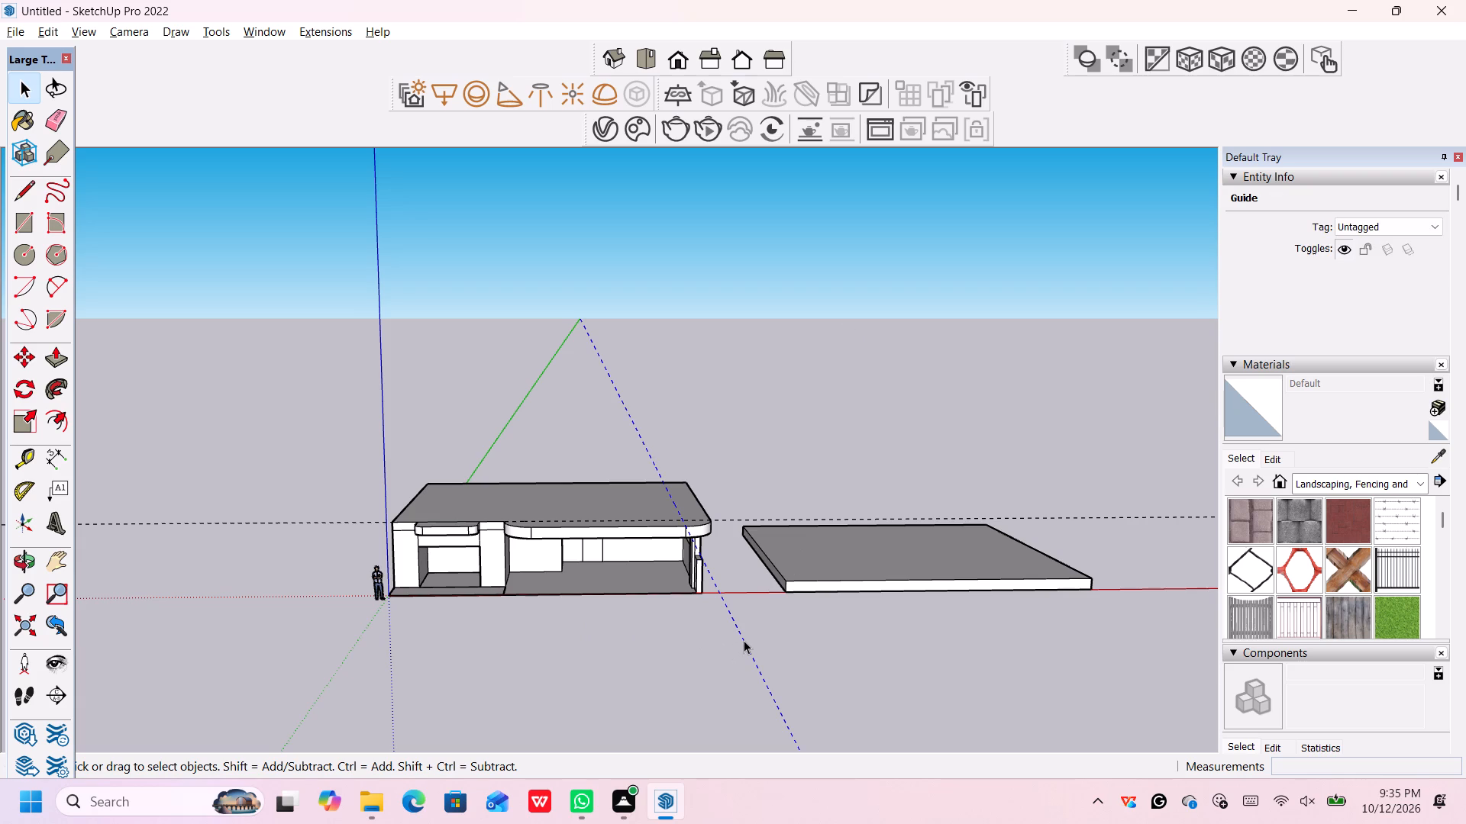
{"action": "key", "text": "Delete"}
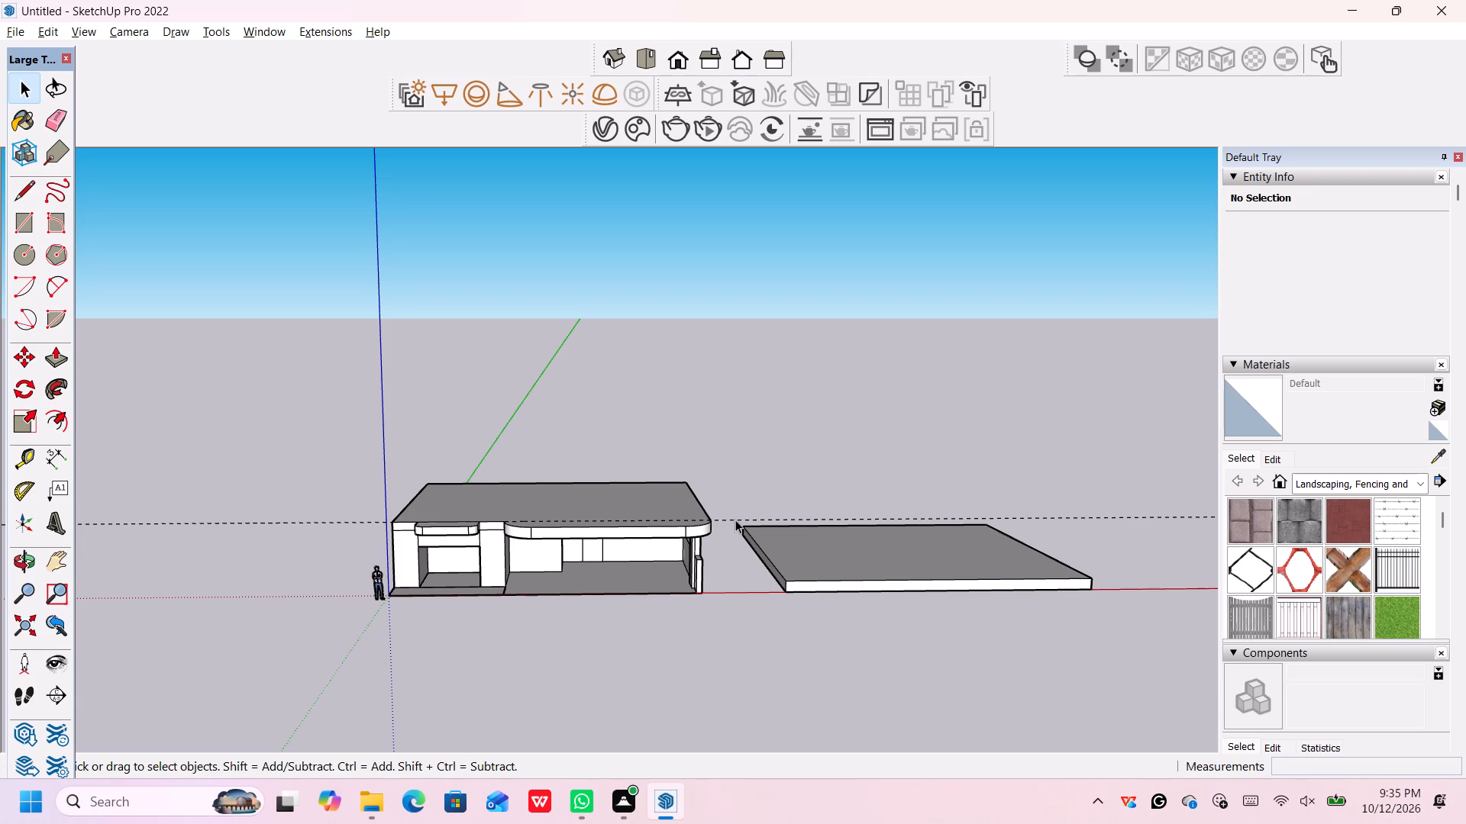
{"action": "left_click", "coordinate": [735, 519]}
{"action": "key", "text": "Delete"}
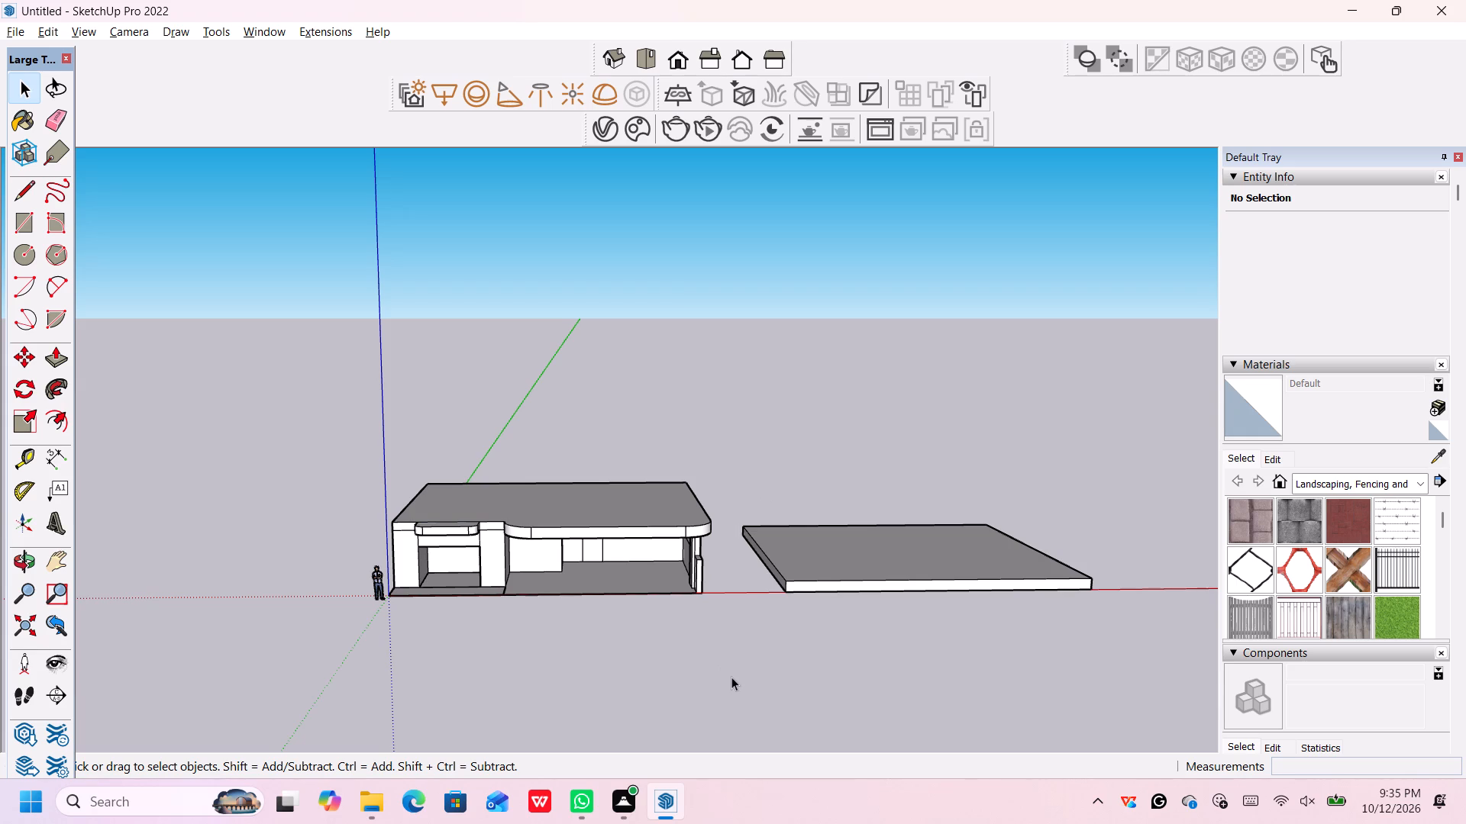
Push the door outline on the porch's back wall inward 10'.
{"action": "scroll", "coordinate": [563, 655], "scroll_direction": "down", "scroll_amount": 1}
{"action": "middle_click_drag", "start_coordinate": [564, 655], "coordinate": [600, 568]}
{"action": "scroll", "coordinate": [602, 568], "scroll_direction": "up", "scroll_amount": 6}
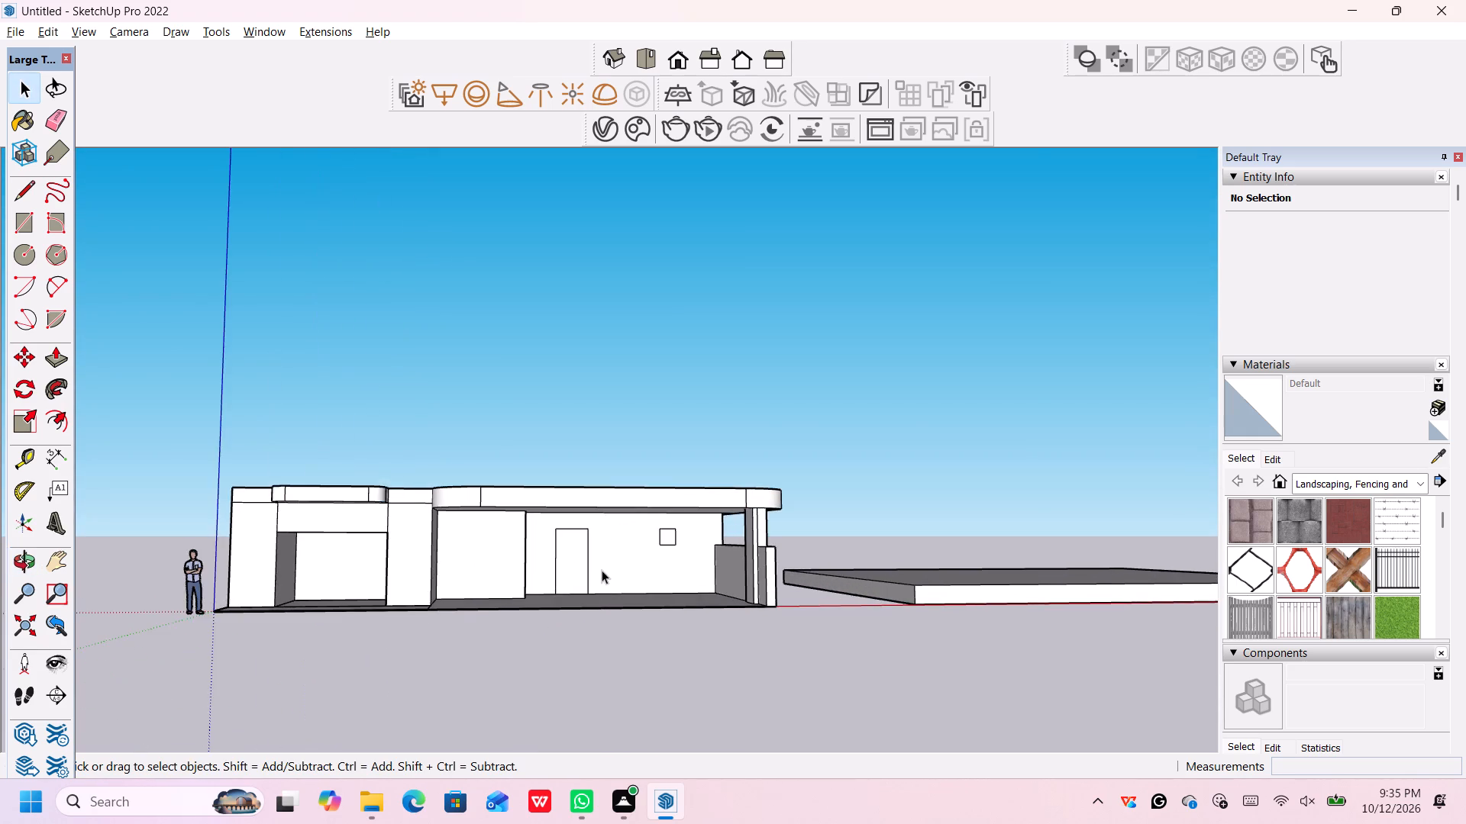
{"action": "scroll", "coordinate": [600, 572], "scroll_direction": "up", "scroll_amount": 13}
{"action": "middle_click_drag", "start_coordinate": [573, 581], "coordinate": [525, 582]}
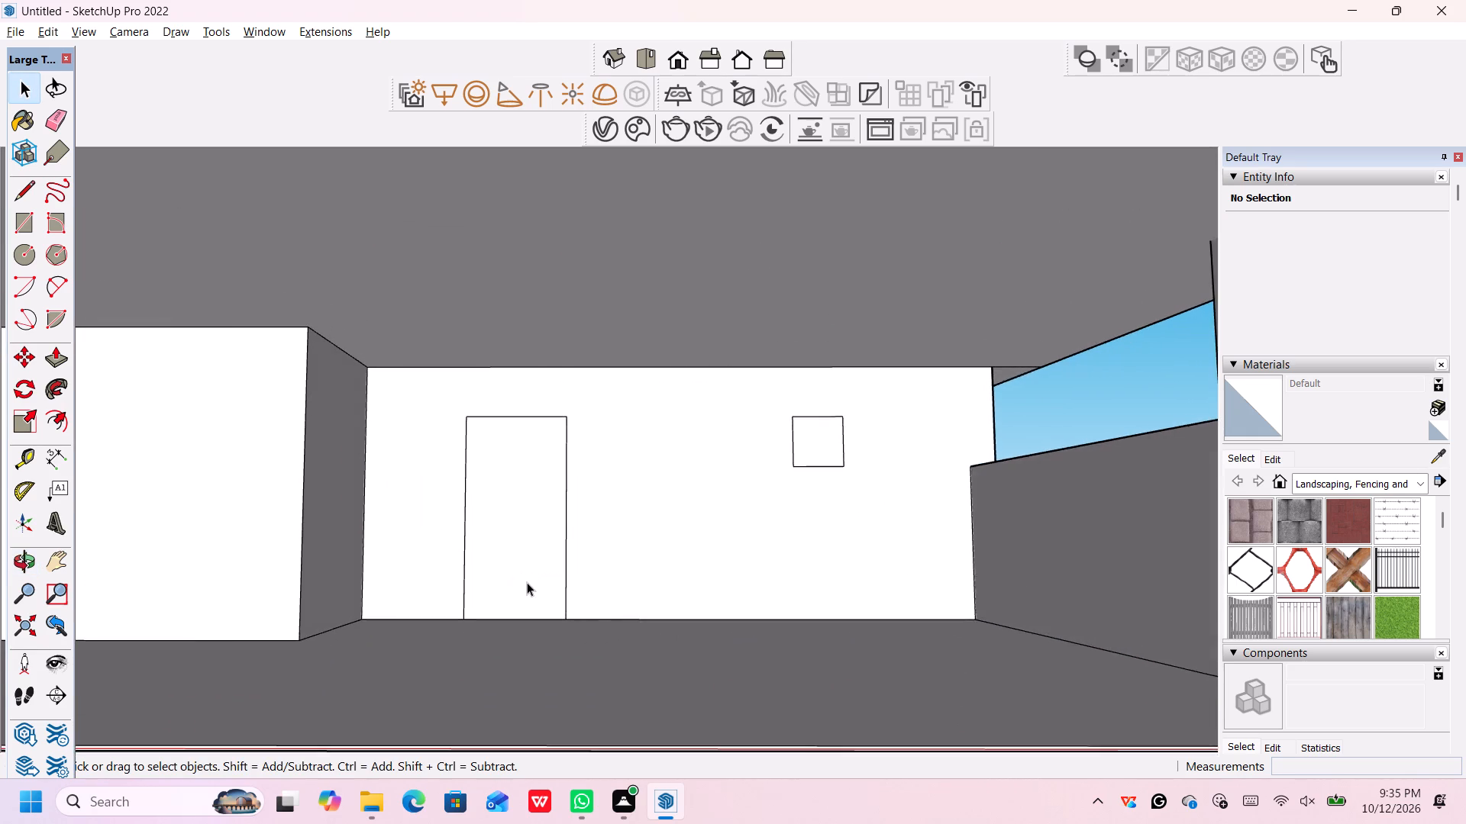
{"action": "scroll", "coordinate": [527, 582], "scroll_direction": "up", "scroll_amount": 4}
{"action": "key", "text": "p"}
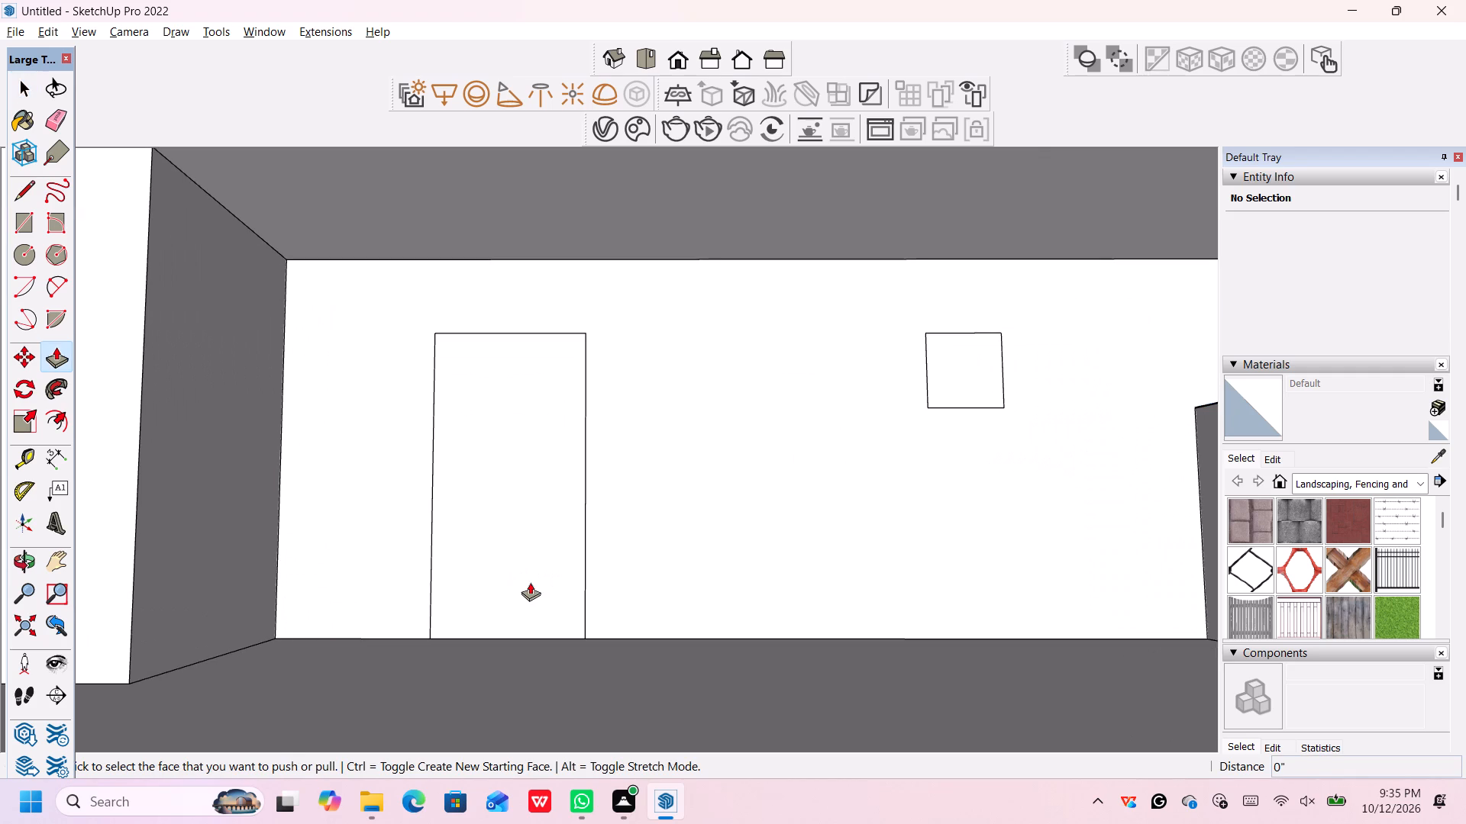
{"action": "left_click", "coordinate": [541, 465]}
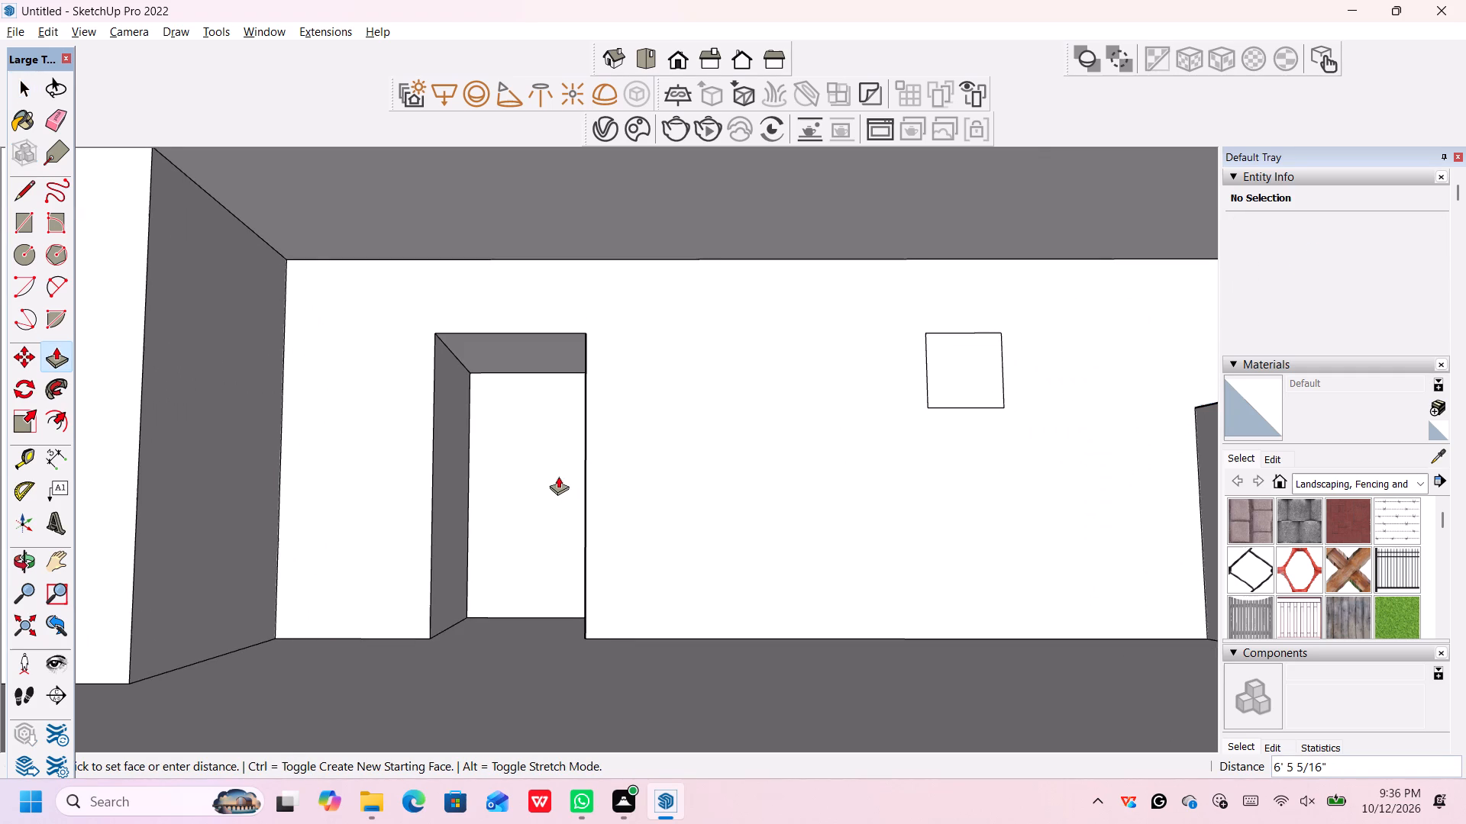
{"action": "type", "text": "10'"}
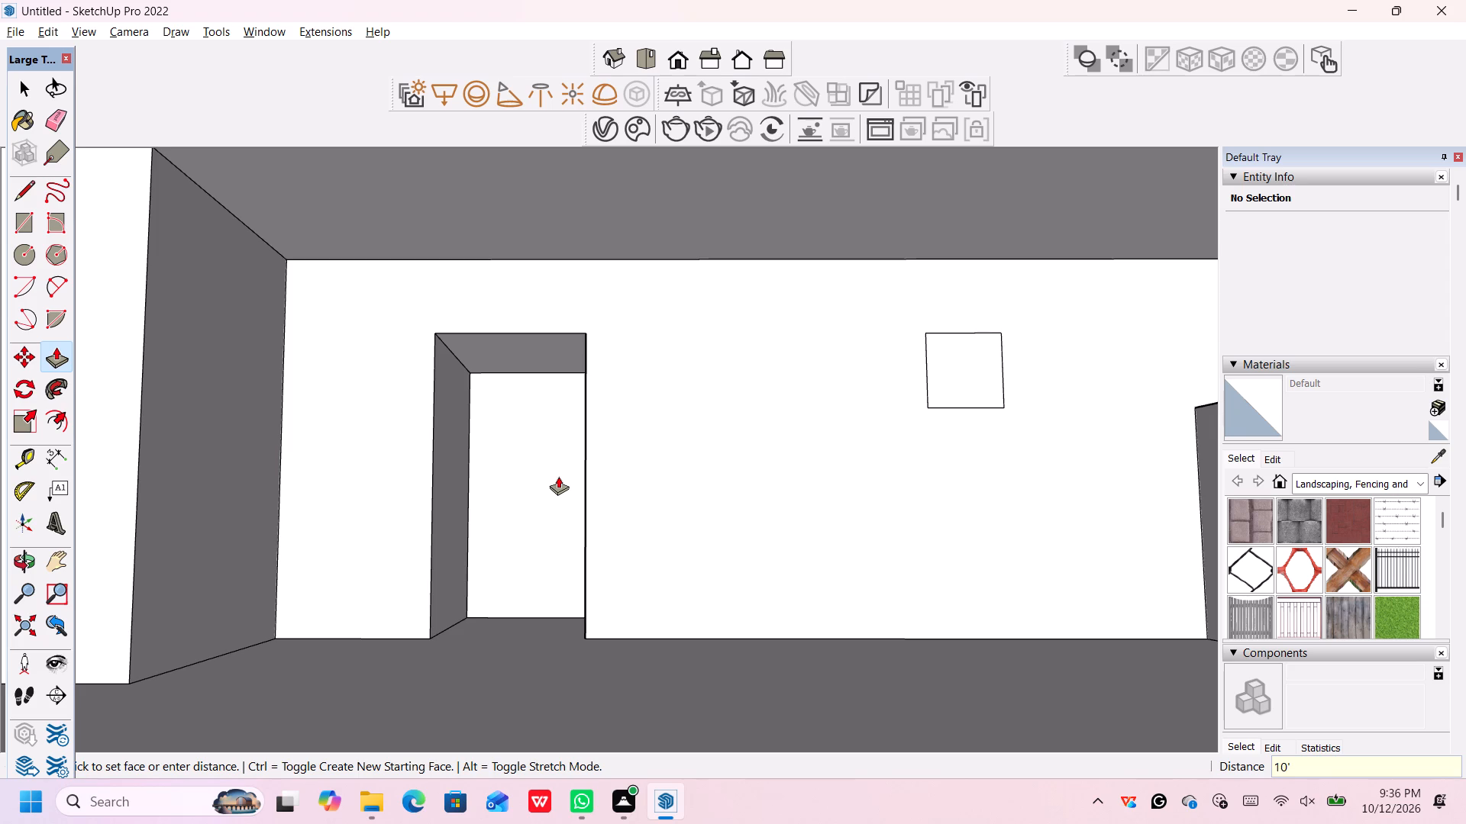
{"action": "key", "text": "Return"}
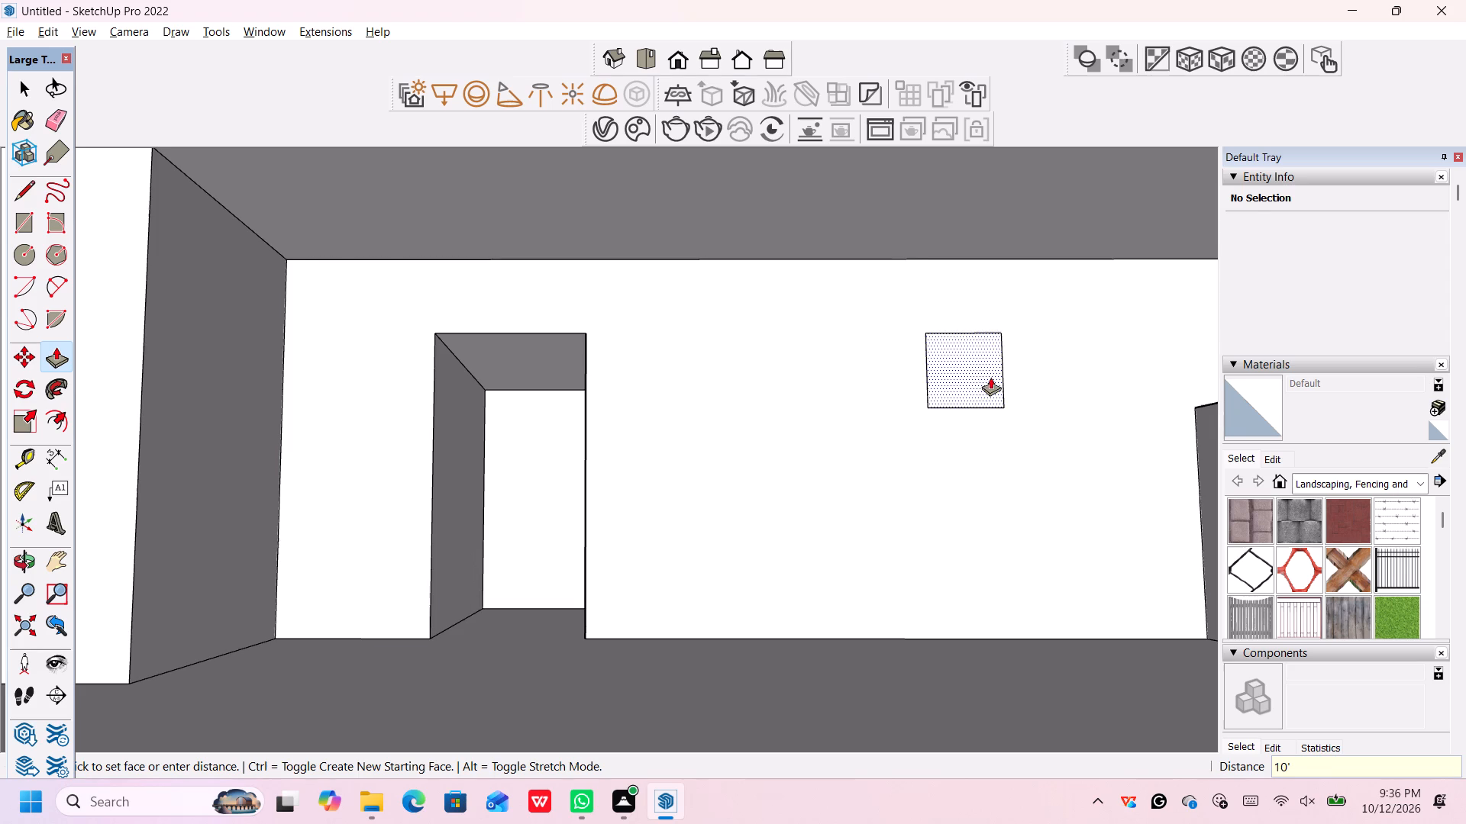
Push the small square window outline on the porch's back wall inward 5'.
{"action": "left_click", "coordinate": [982, 372]}
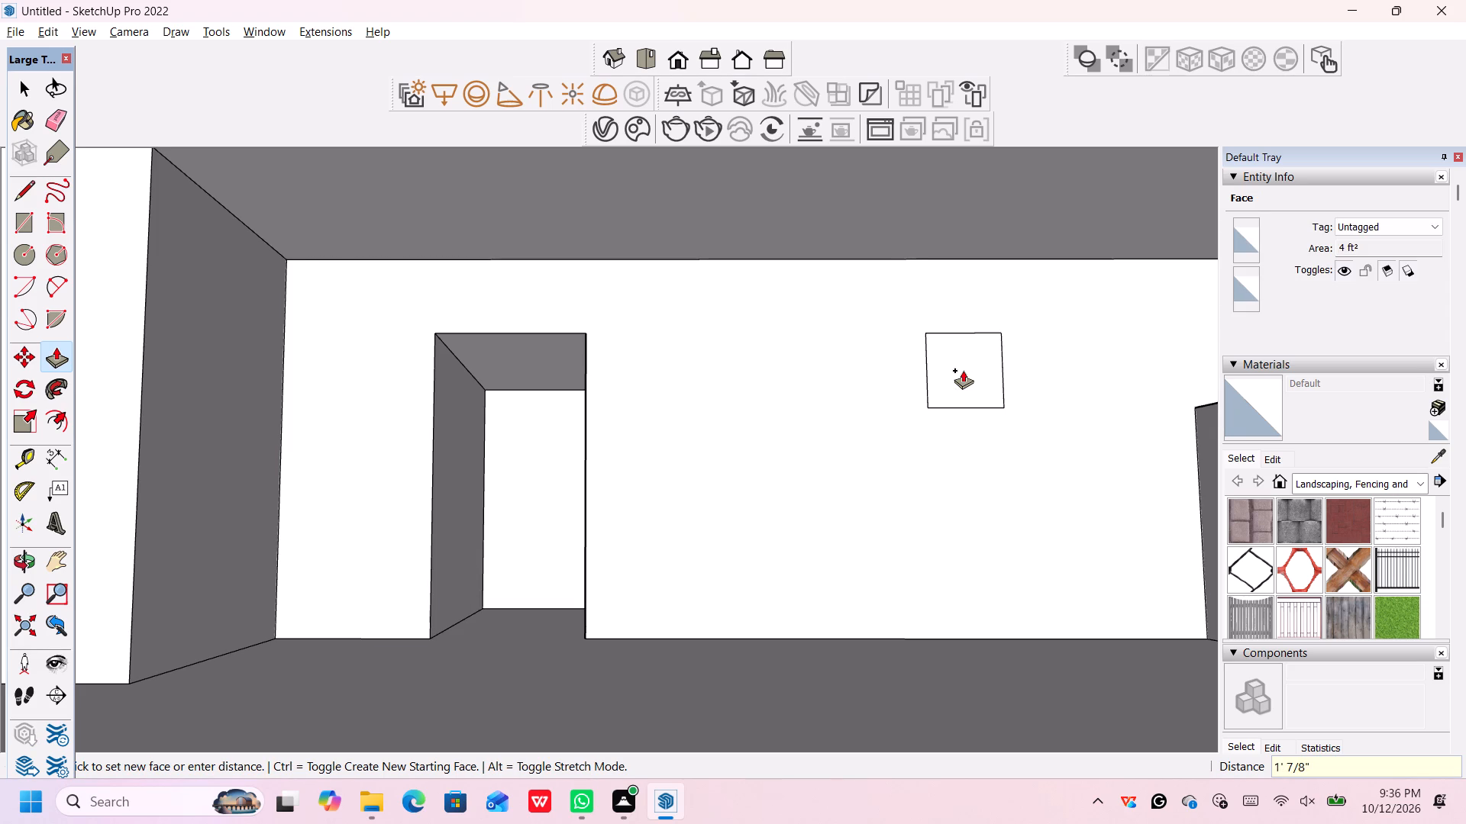
{"action": "type", "text": "5'"}
{"action": "key", "text": "Return"}
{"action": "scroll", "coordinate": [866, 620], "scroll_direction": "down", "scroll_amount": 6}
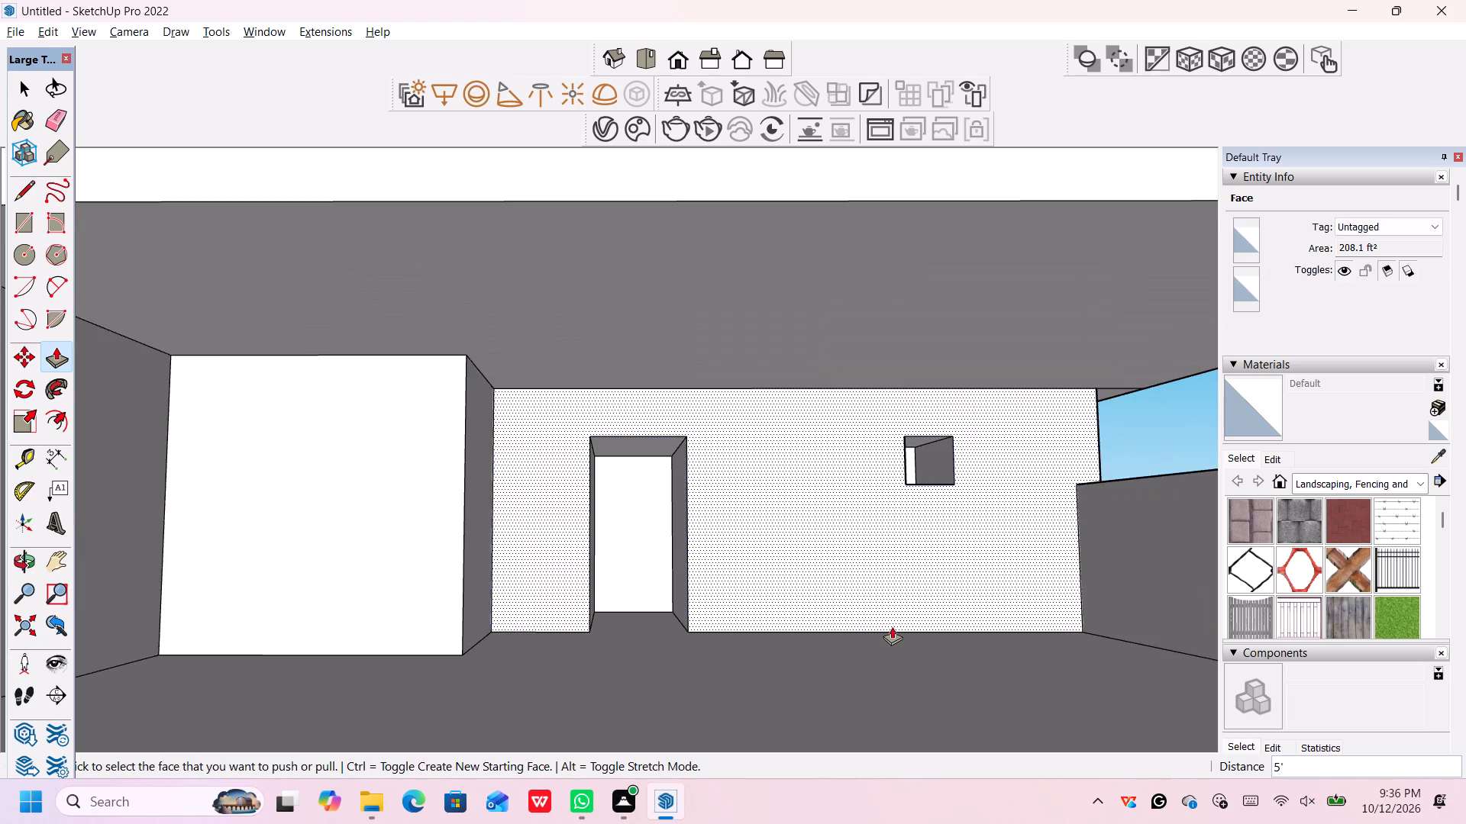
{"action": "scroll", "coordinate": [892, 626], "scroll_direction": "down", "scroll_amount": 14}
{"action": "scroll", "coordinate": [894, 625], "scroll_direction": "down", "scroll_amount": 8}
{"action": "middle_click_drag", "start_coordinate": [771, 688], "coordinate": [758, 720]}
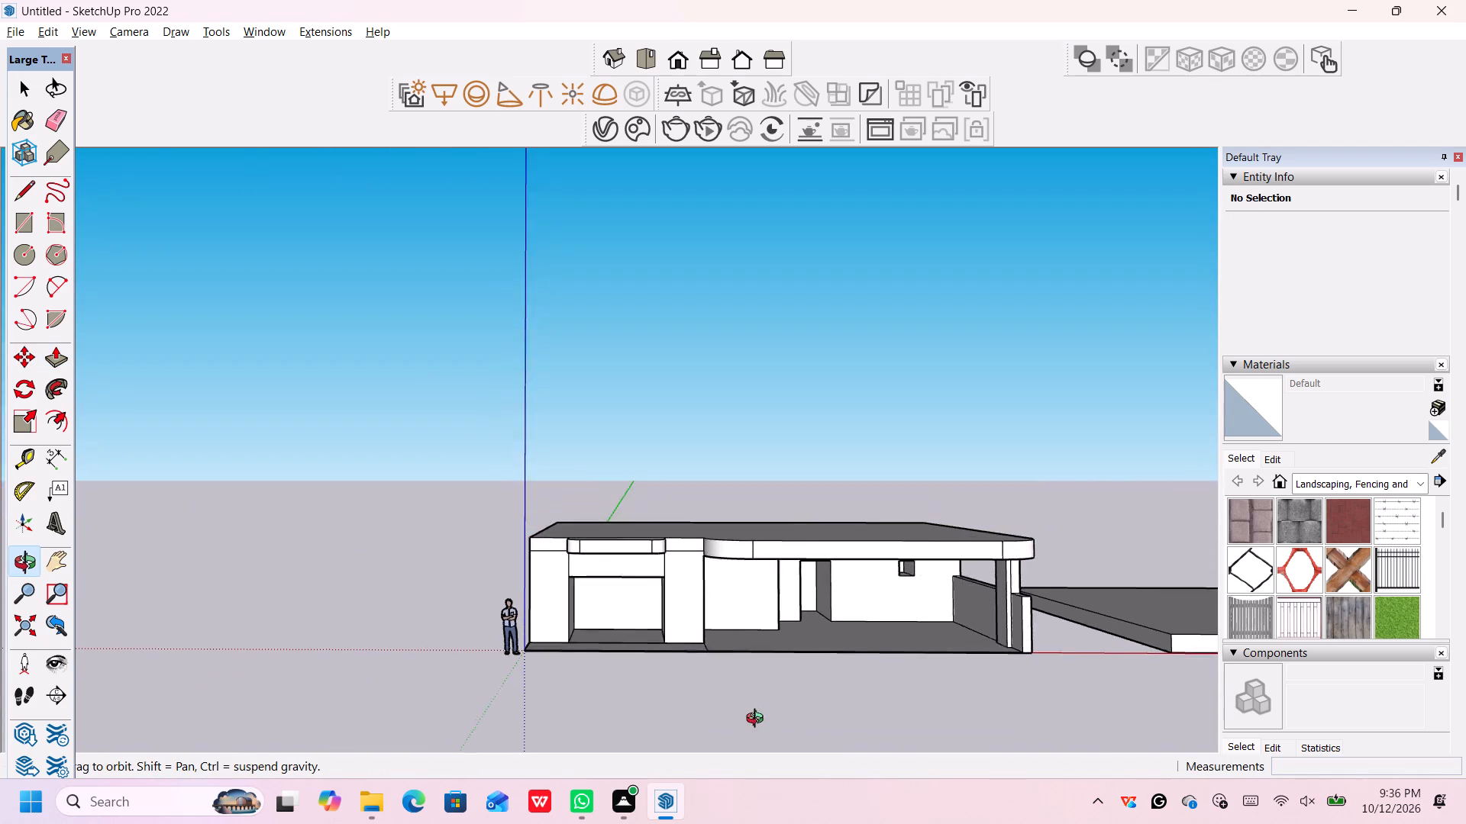
Examine the recessed door and window openings in the porch's back wall and the villa's front.
{"action": "middle_click_drag", "start_coordinate": [758, 720], "coordinate": [673, 709]}
{"action": "scroll", "coordinate": [673, 707], "scroll_direction": "up", "scroll_amount": 2}
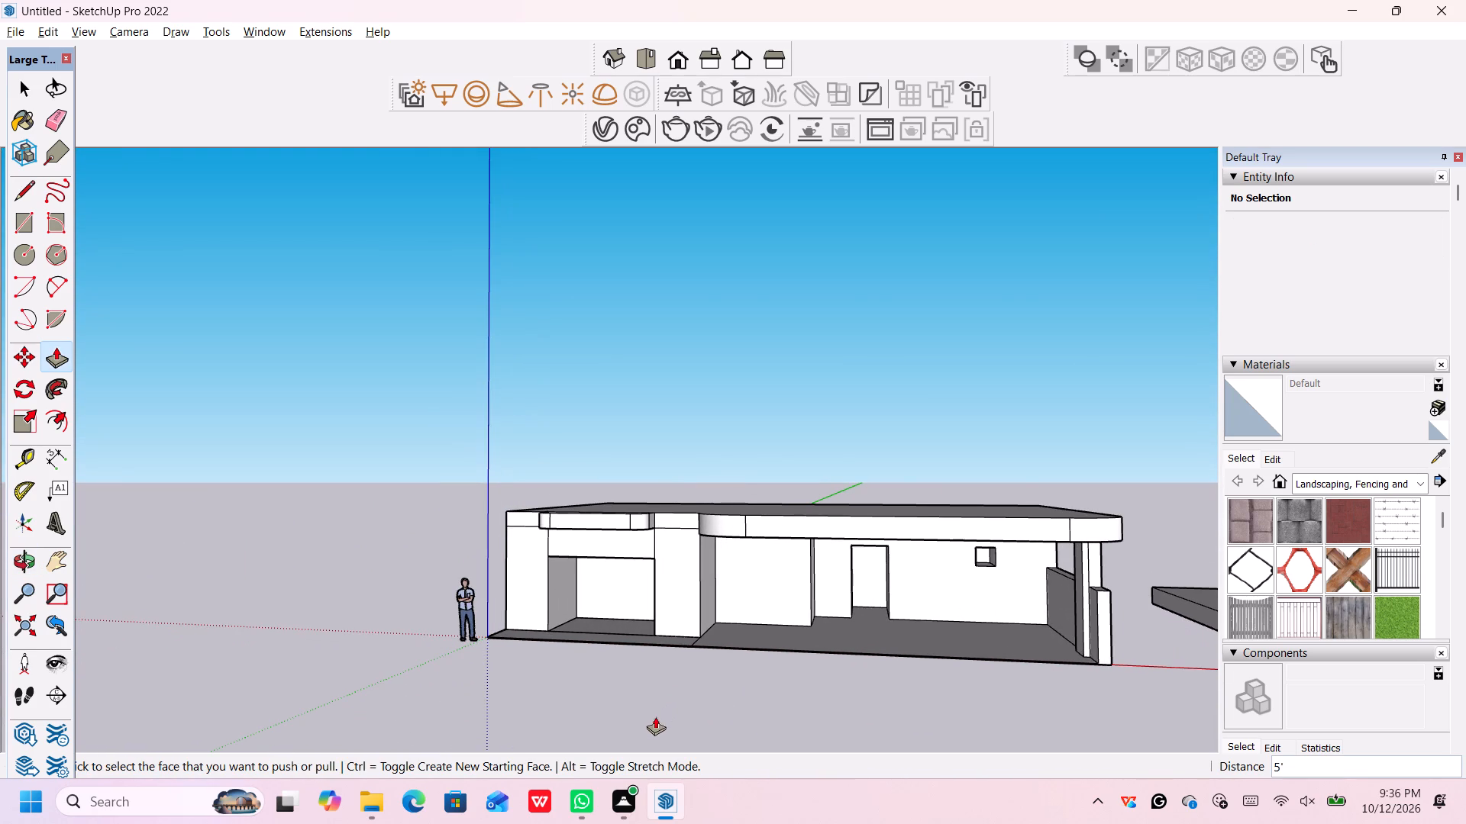
{"action": "middle_click_drag", "start_coordinate": [655, 716], "coordinate": [694, 726]}
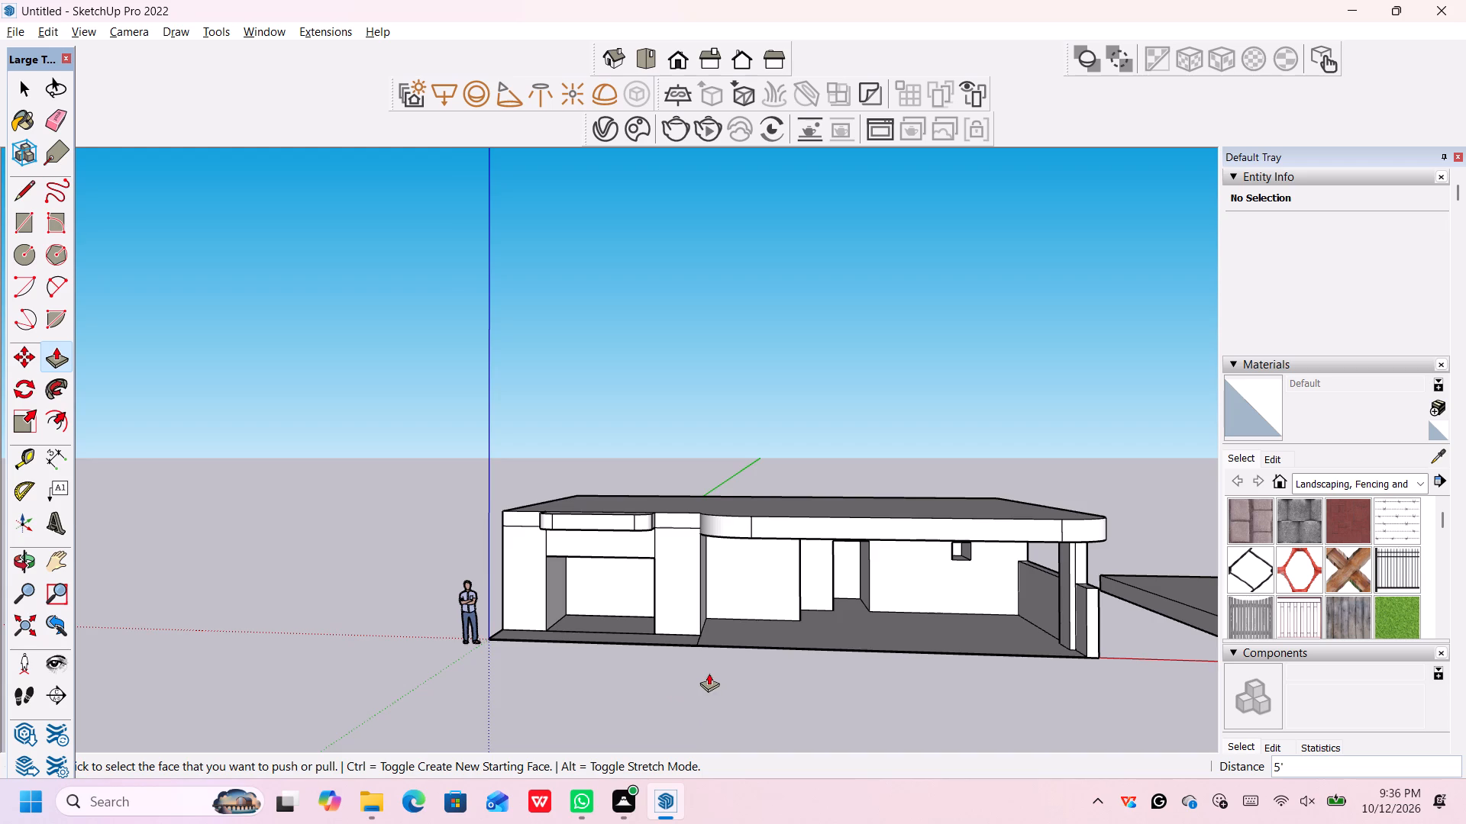
{"action": "scroll", "coordinate": [709, 673], "scroll_direction": "up", "scroll_amount": 3}
{"action": "scroll", "coordinate": [728, 662], "scroll_direction": "down", "scroll_amount": 4}
{"action": "scroll", "coordinate": [742, 666], "scroll_direction": "up", "scroll_amount": 1}
{"action": "scroll", "coordinate": [757, 669], "scroll_direction": "down", "scroll_amount": 3}
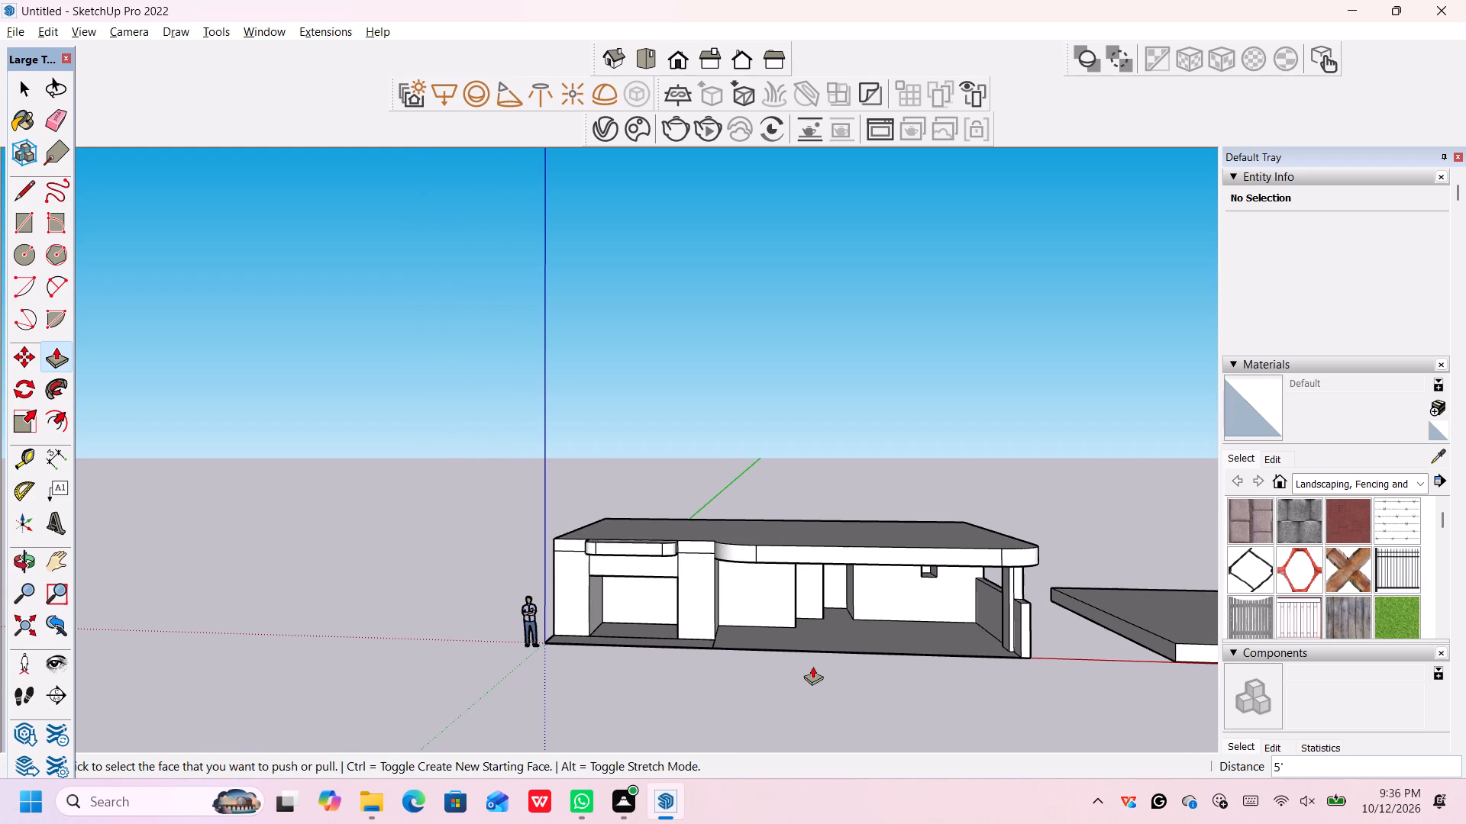
Draw a line about 37' long across the roof slab's top, from the pillar corner to the opposite side edge, separating the rounded porch overhang.
{"action": "middle_click_drag", "start_coordinate": [811, 666], "coordinate": [858, 750]}
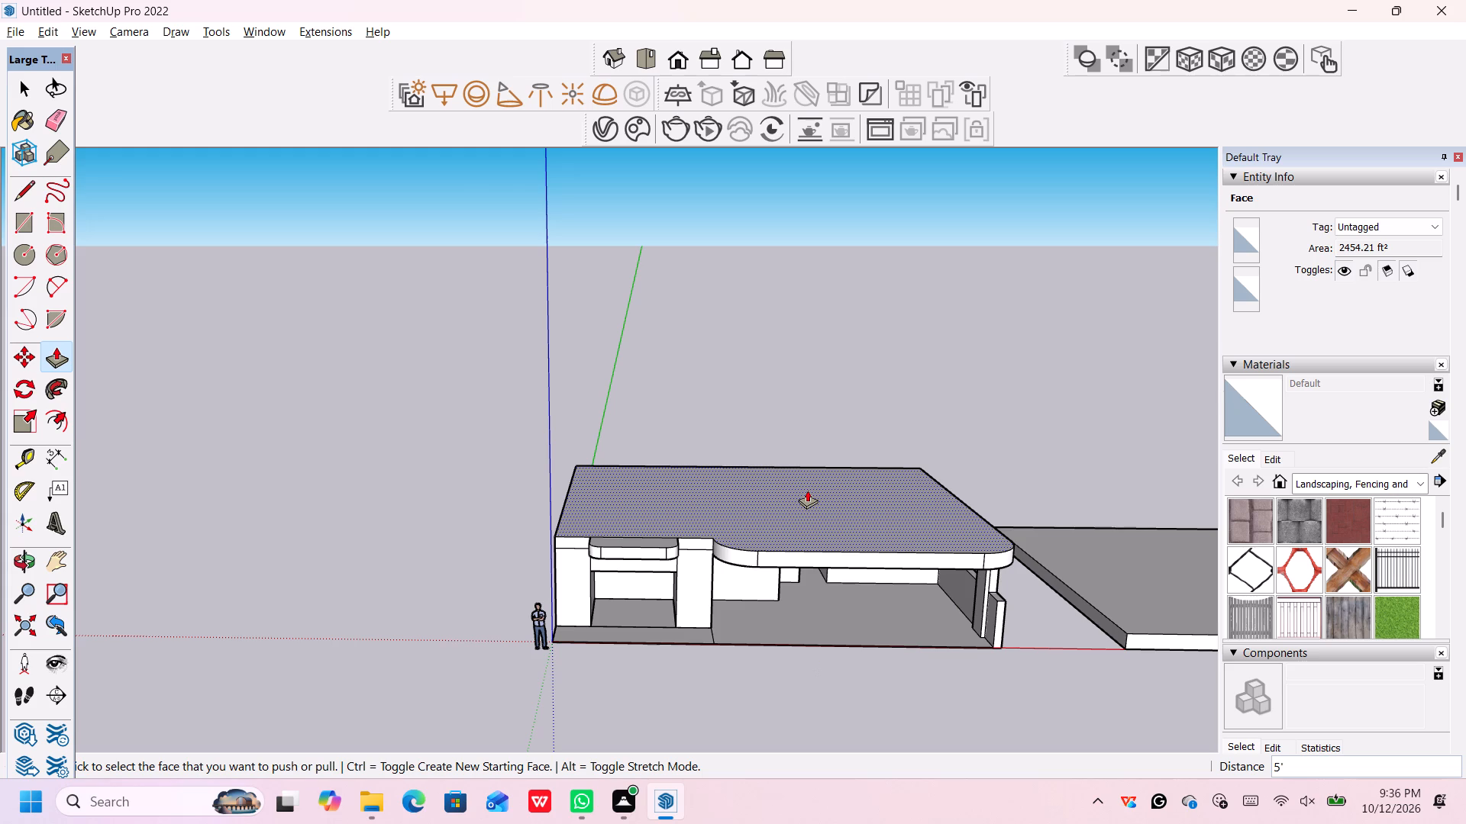
{"action": "scroll", "coordinate": [807, 490], "scroll_direction": "up", "scroll_amount": 2}
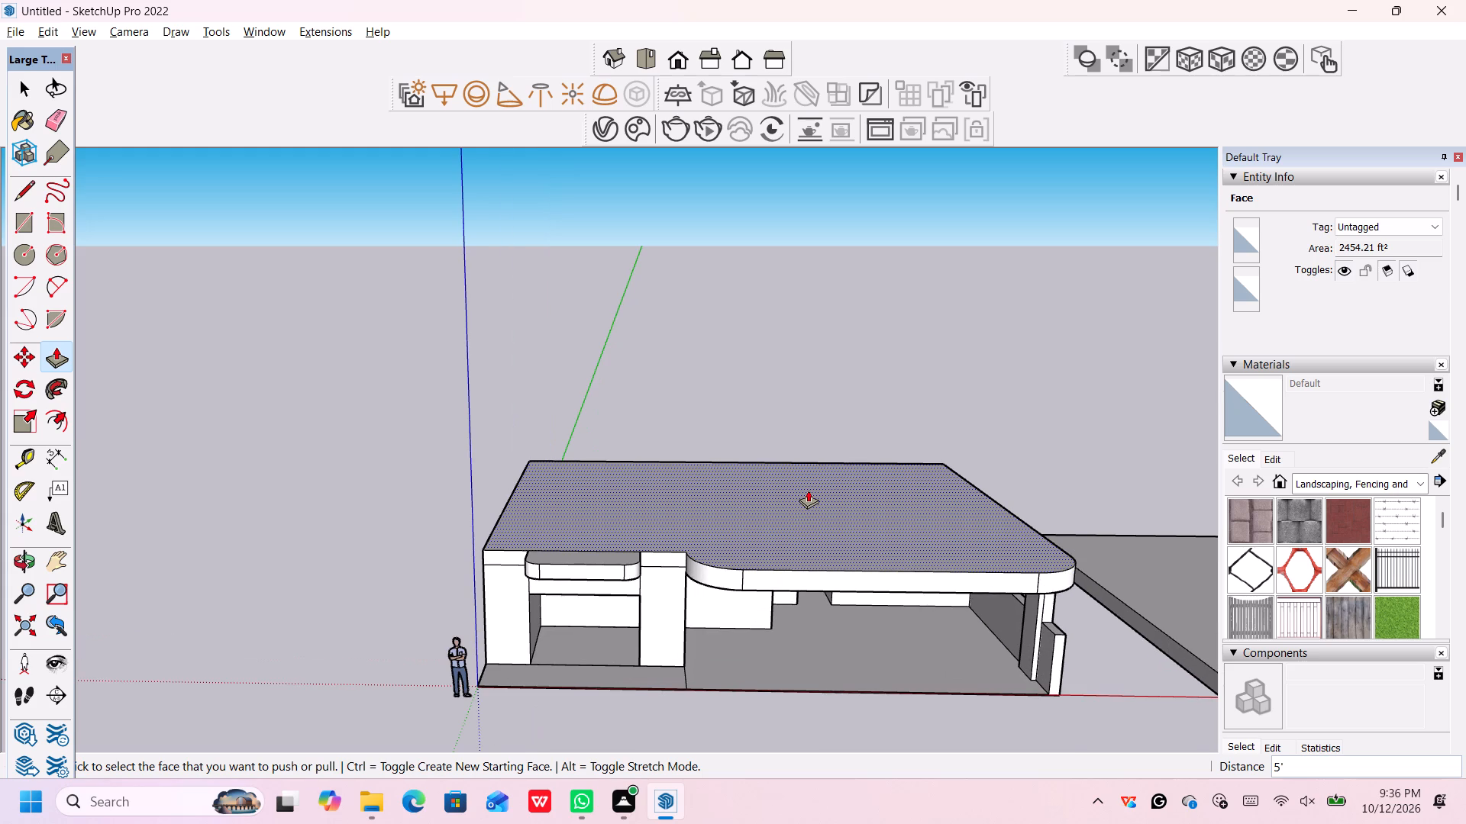
{"action": "key", "text": "space"}
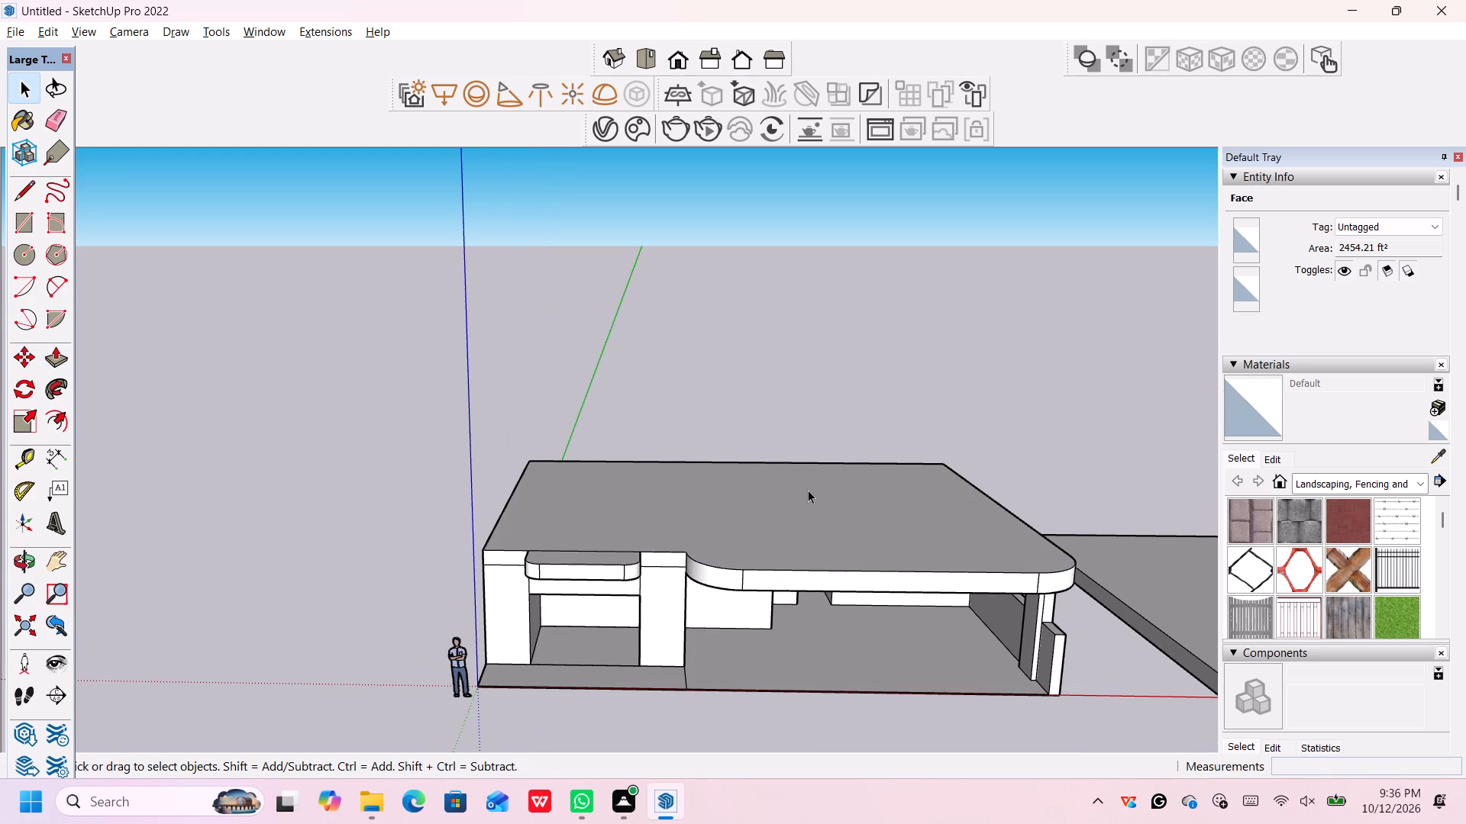
{"action": "key", "text": "l"}
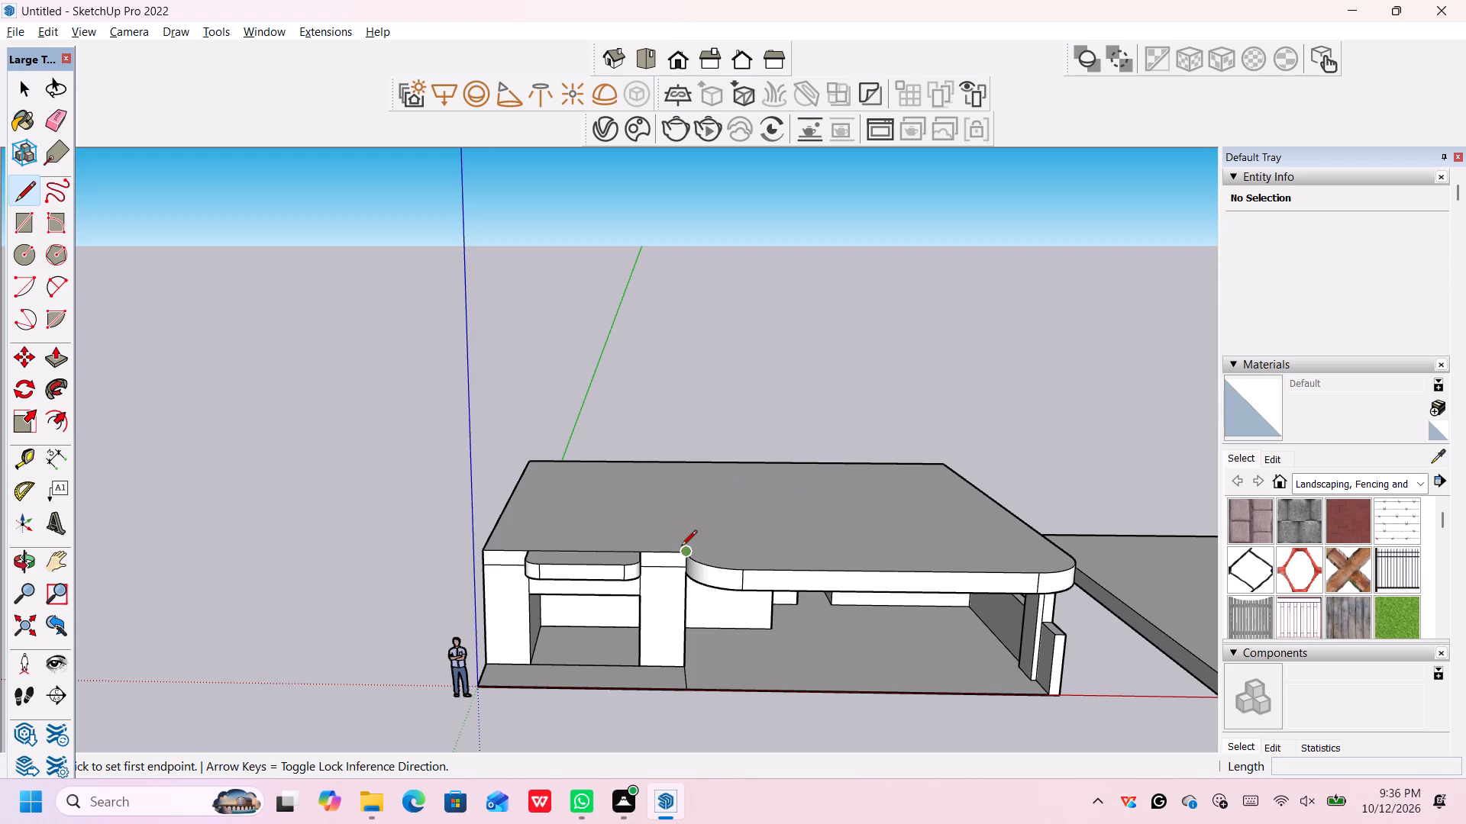
{"action": "middle_click_drag", "start_coordinate": [685, 547], "coordinate": [701, 679]}
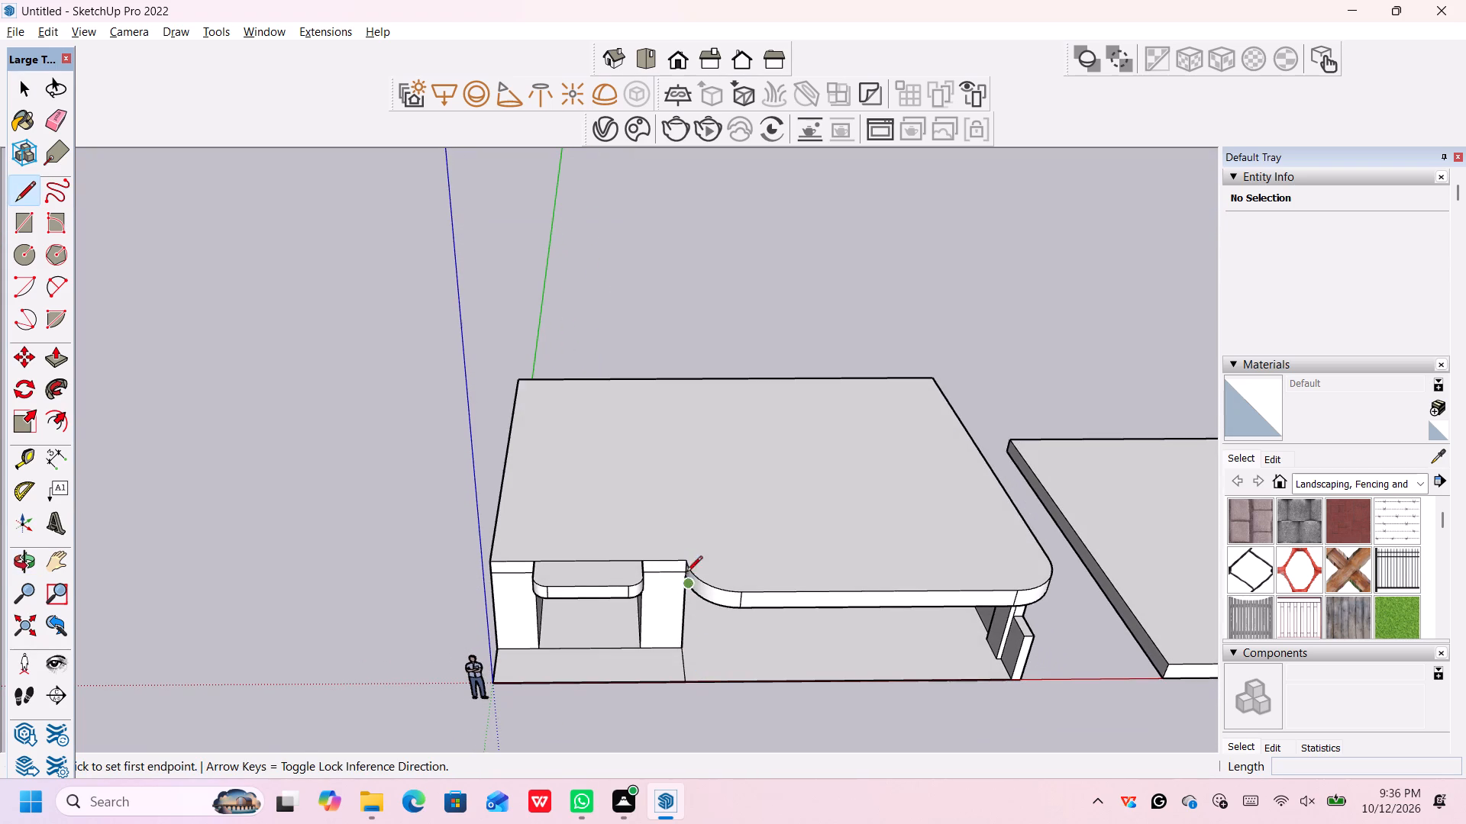
{"action": "scroll", "coordinate": [683, 562], "scroll_direction": "up", "scroll_amount": 5}
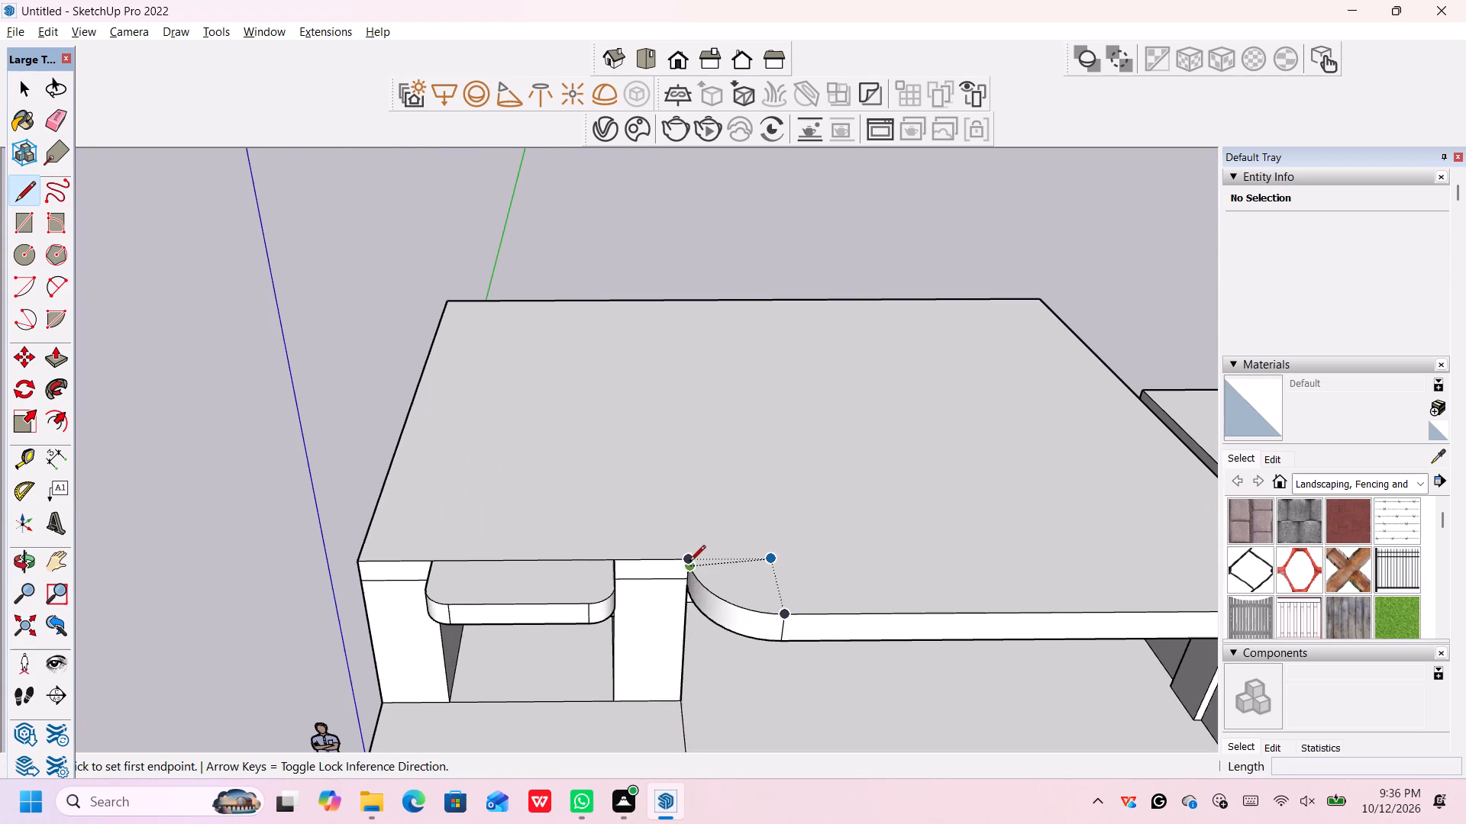
{"action": "scroll", "coordinate": [688, 558], "scroll_direction": "up", "scroll_amount": 3}
{"action": "left_click", "coordinate": [689, 559]}
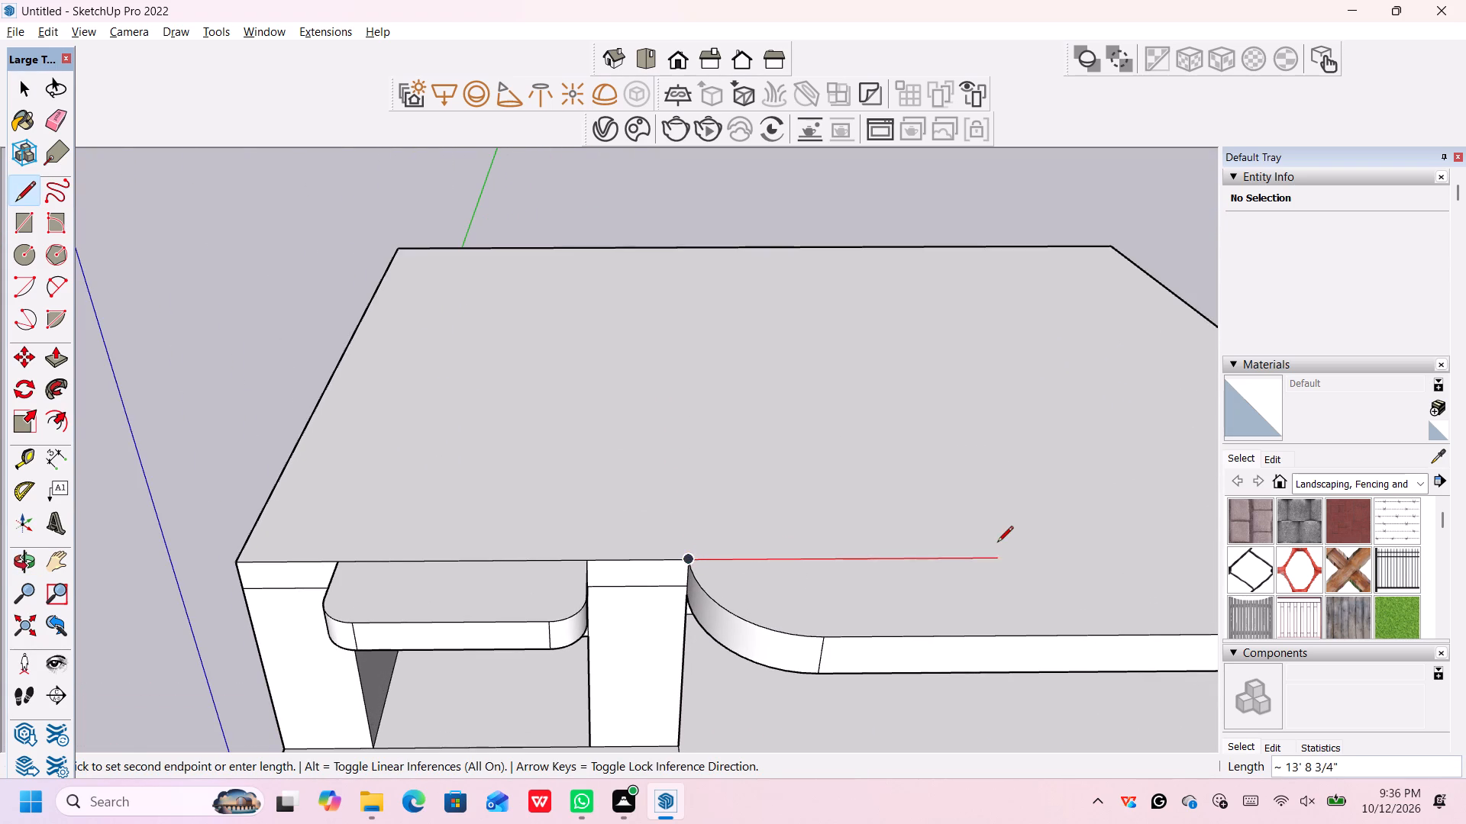
{"action": "scroll", "coordinate": [997, 543], "scroll_direction": "down", "scroll_amount": 7}
{"action": "scroll", "coordinate": [1148, 525], "scroll_direction": "down", "scroll_amount": 5}
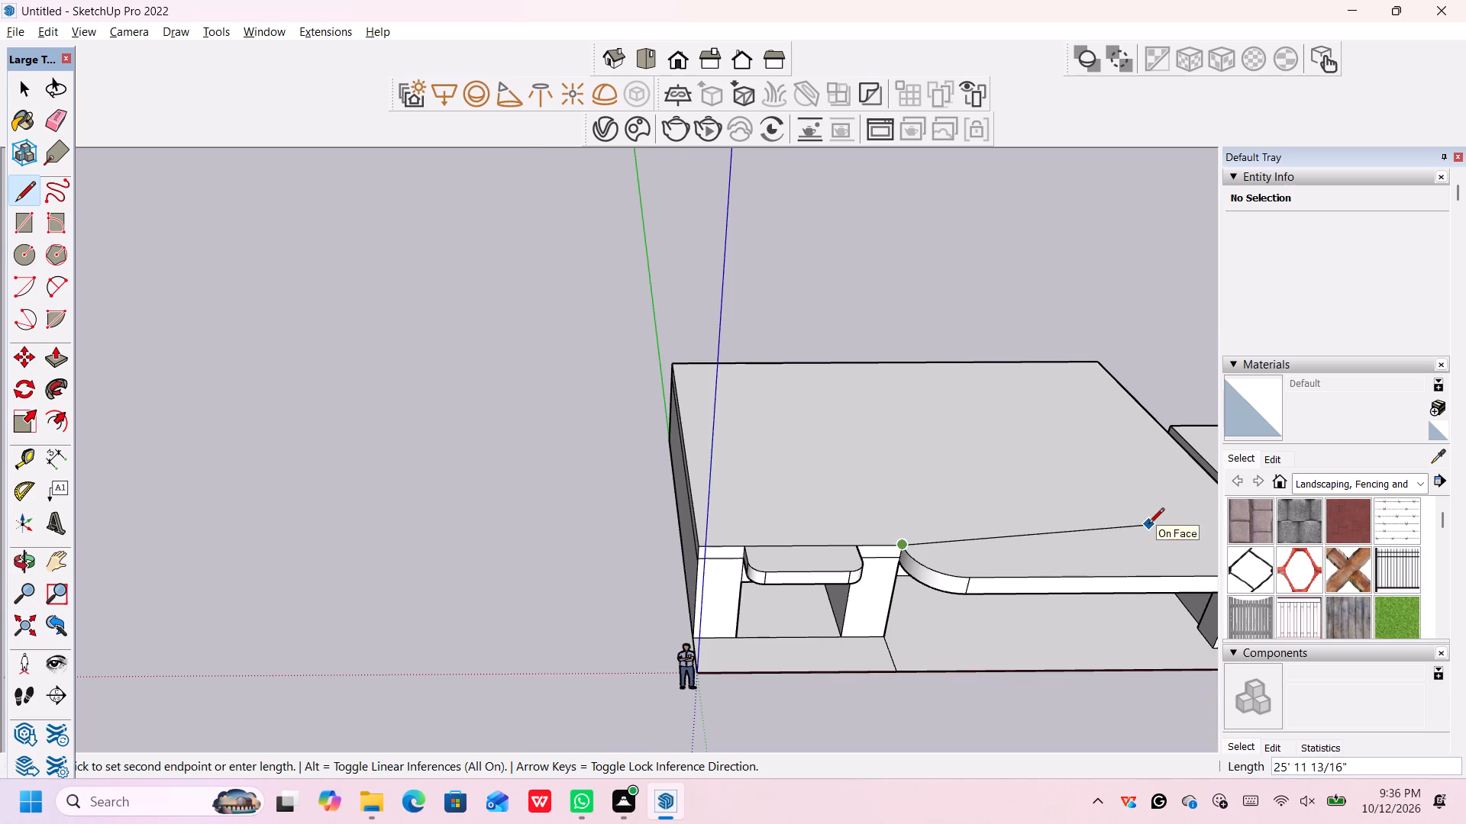
{"action": "middle_click_drag", "start_coordinate": [1145, 525], "coordinate": [1090, 525], "text": "shift"}
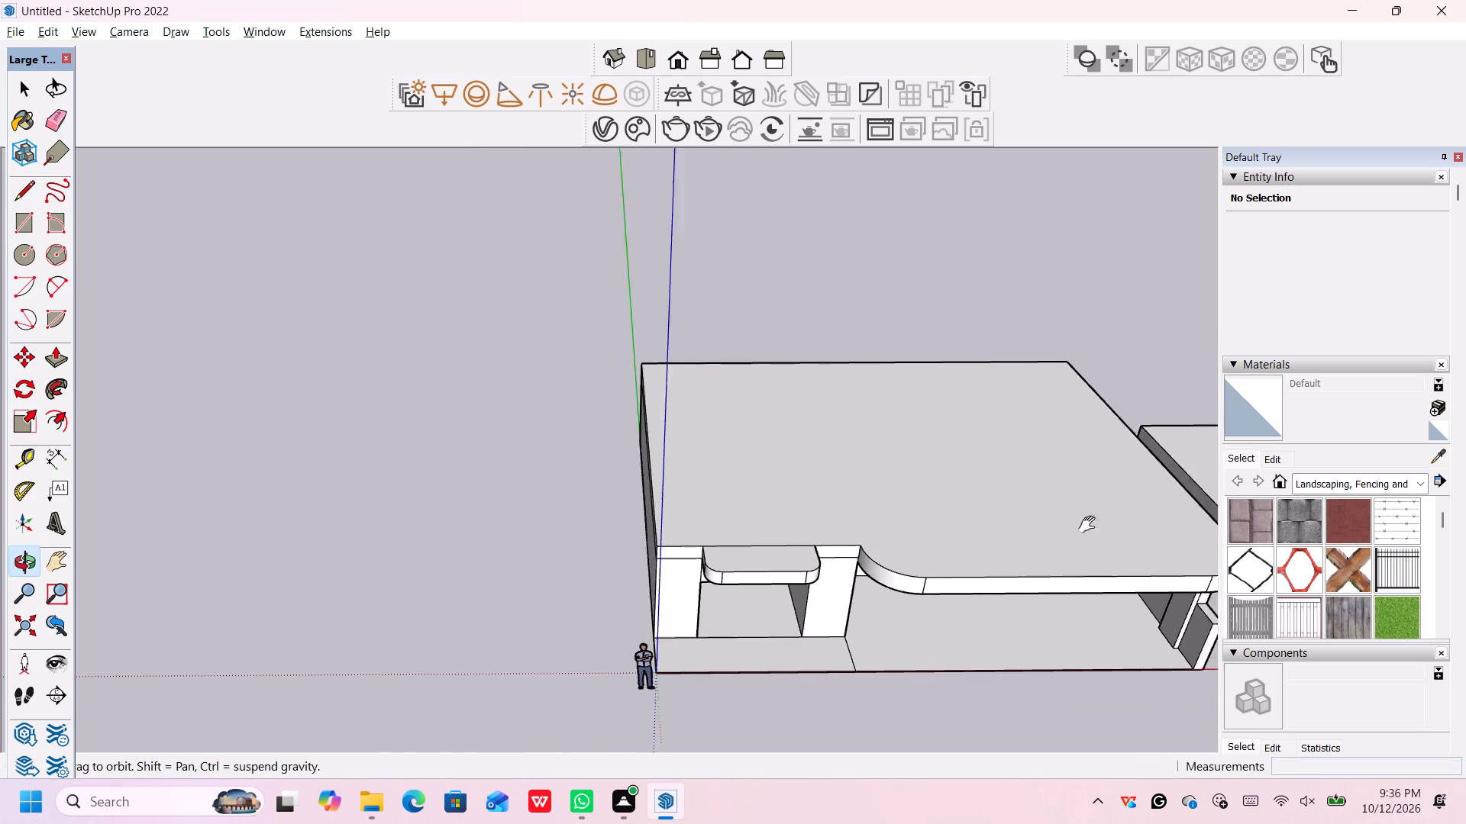
{"action": "middle_click_drag", "start_coordinate": [1090, 525], "coordinate": [386, 526], "text": "shift"}
{"action": "scroll", "coordinate": [387, 526], "scroll_direction": "up", "scroll_amount": 1}
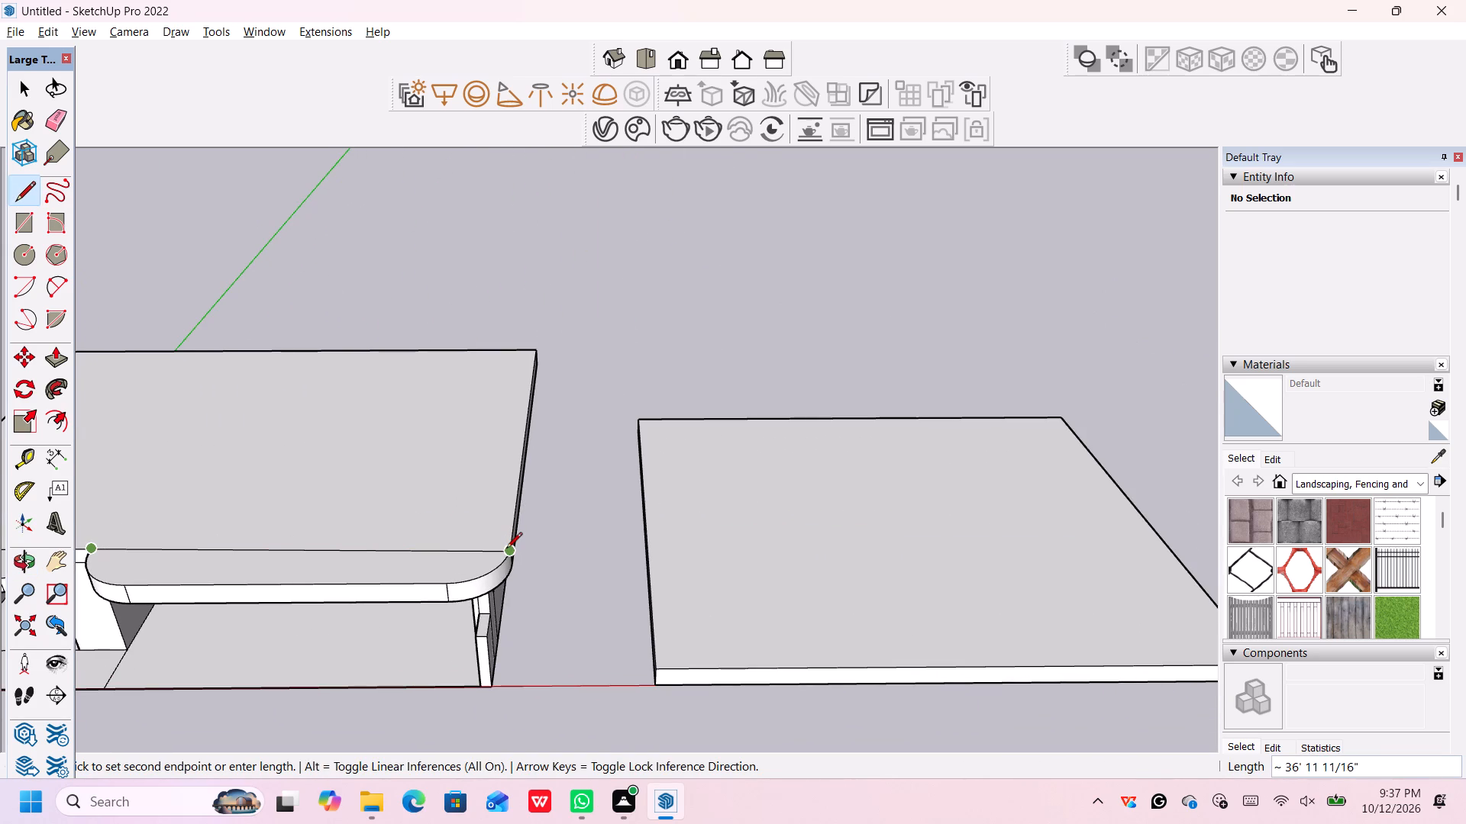
{"action": "left_click", "coordinate": [512, 543]}
{"action": "scroll", "coordinate": [599, 595], "scroll_direction": "down", "scroll_amount": 5}
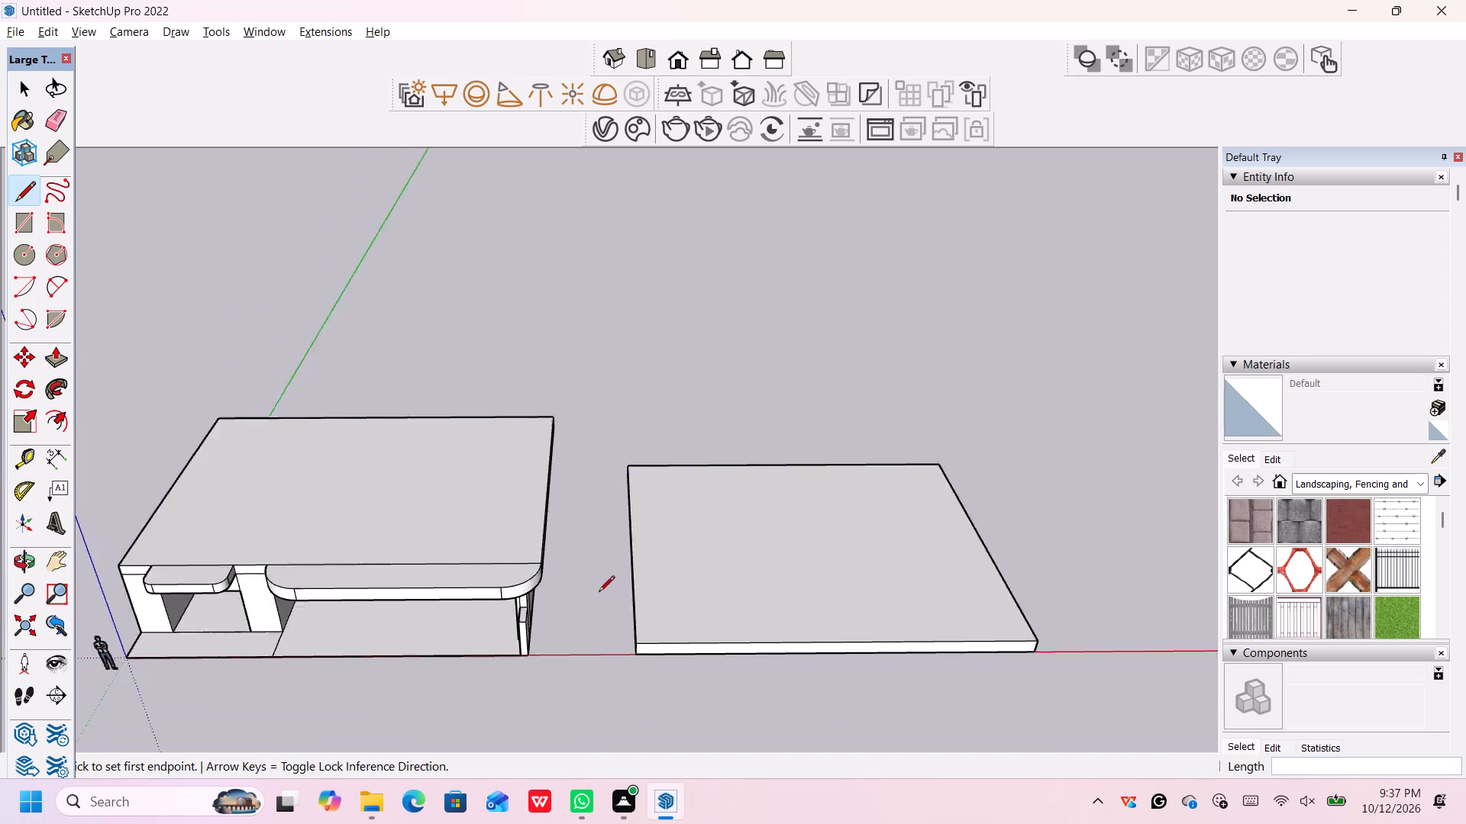
{"action": "scroll", "coordinate": [599, 593], "scroll_direction": "down", "scroll_amount": 2}
{"action": "middle_click_drag", "start_coordinate": [581, 620], "coordinate": [587, 600]}
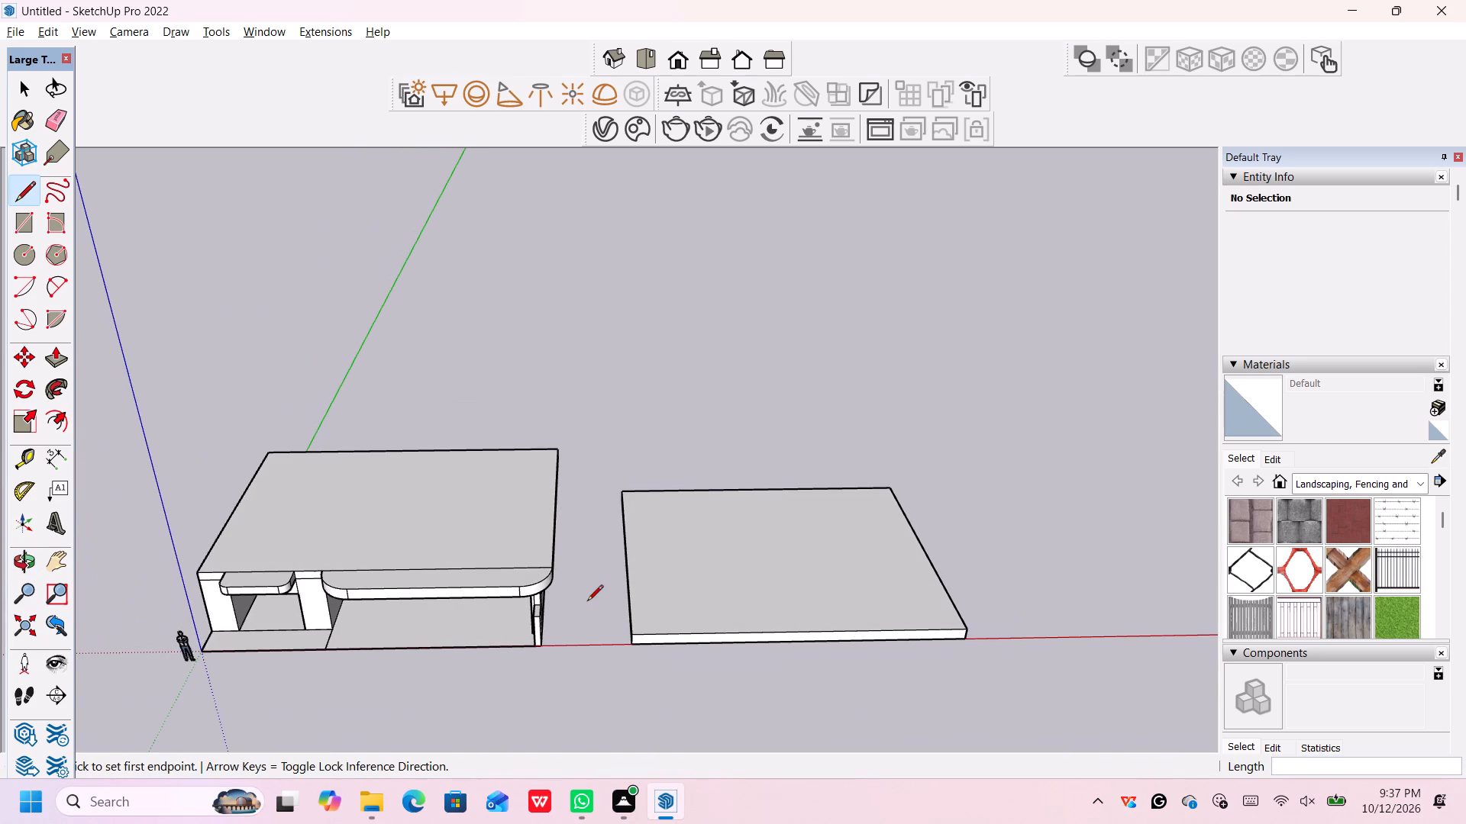
Push the main roof face behind the new line up 12' with a new starting face to form the first-floor block.
{"action": "key", "text": "space"}
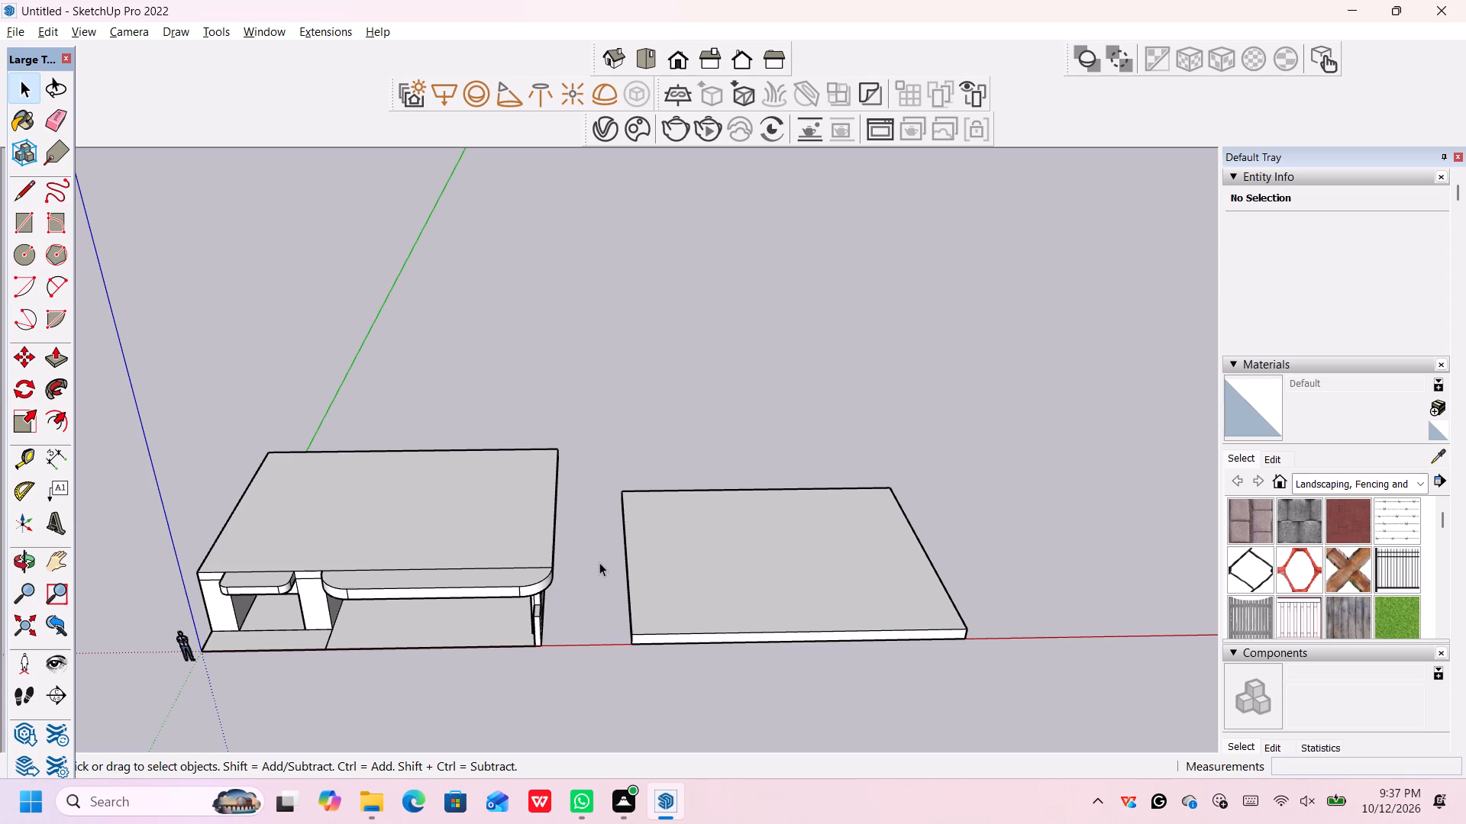
{"action": "key", "text": "p"}
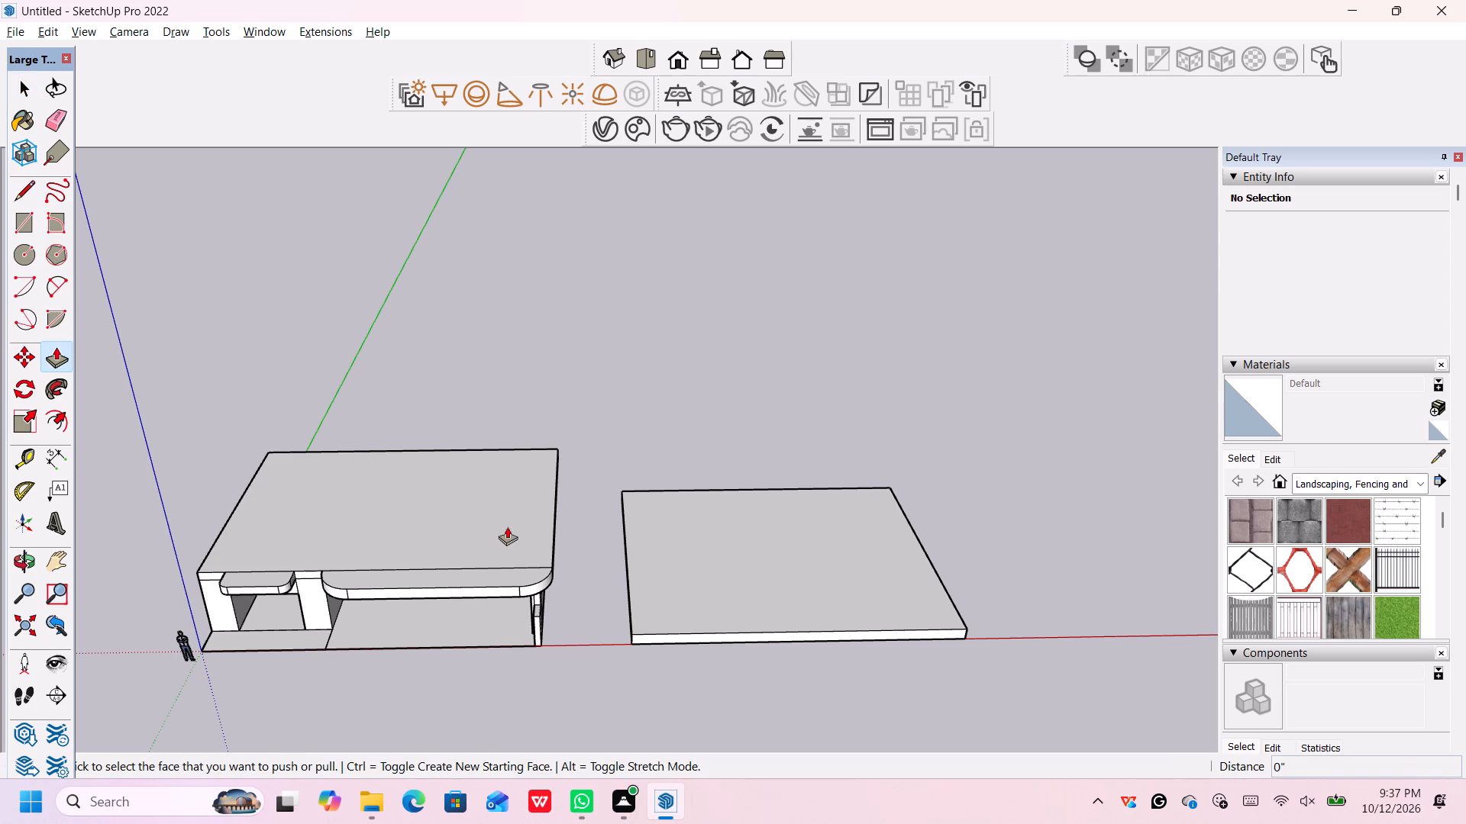
{"action": "left_click", "coordinate": [454, 497]}
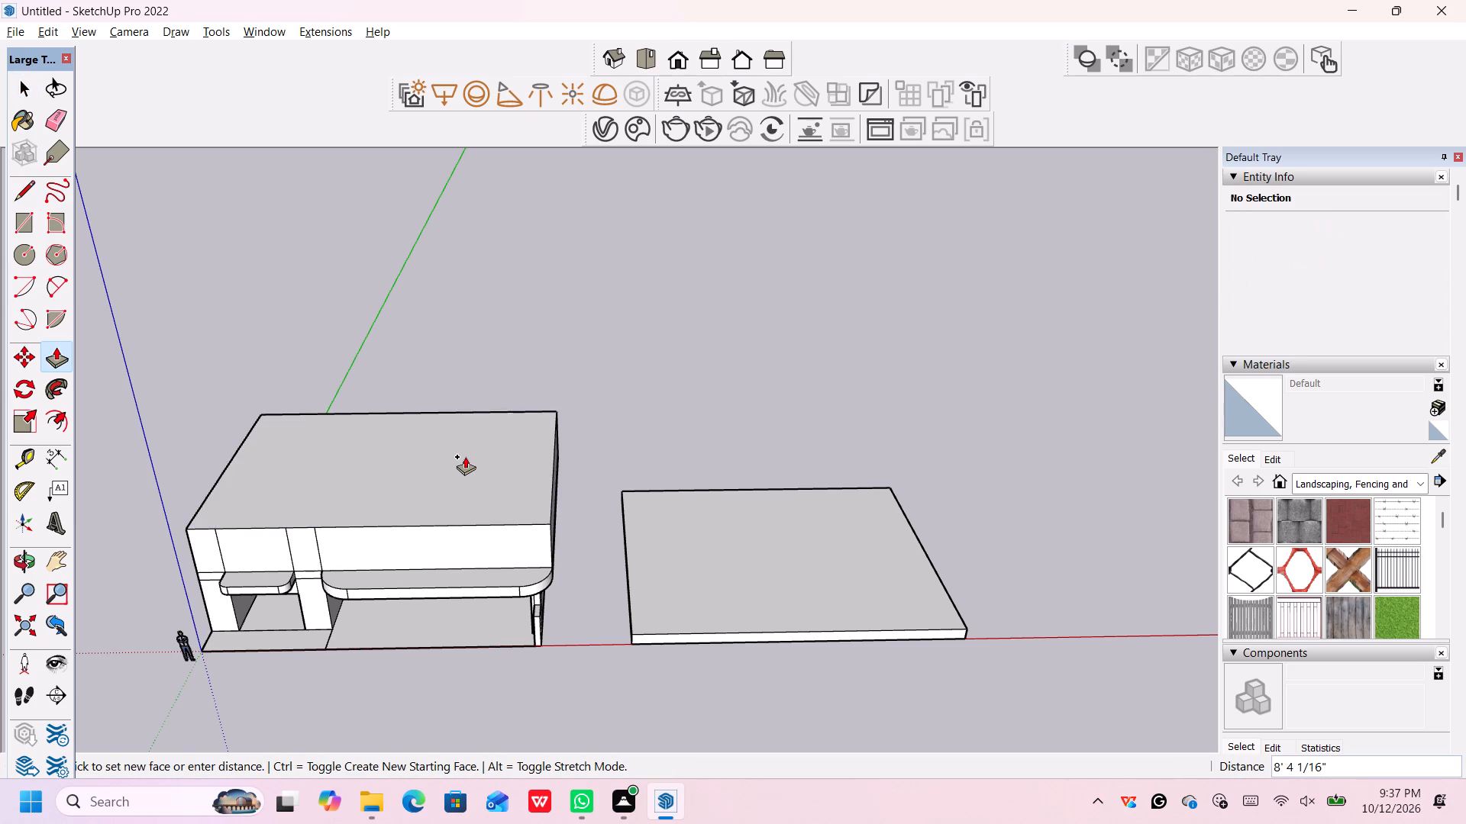
{"action": "middle_click_drag", "start_coordinate": [466, 456], "coordinate": [486, 342]}
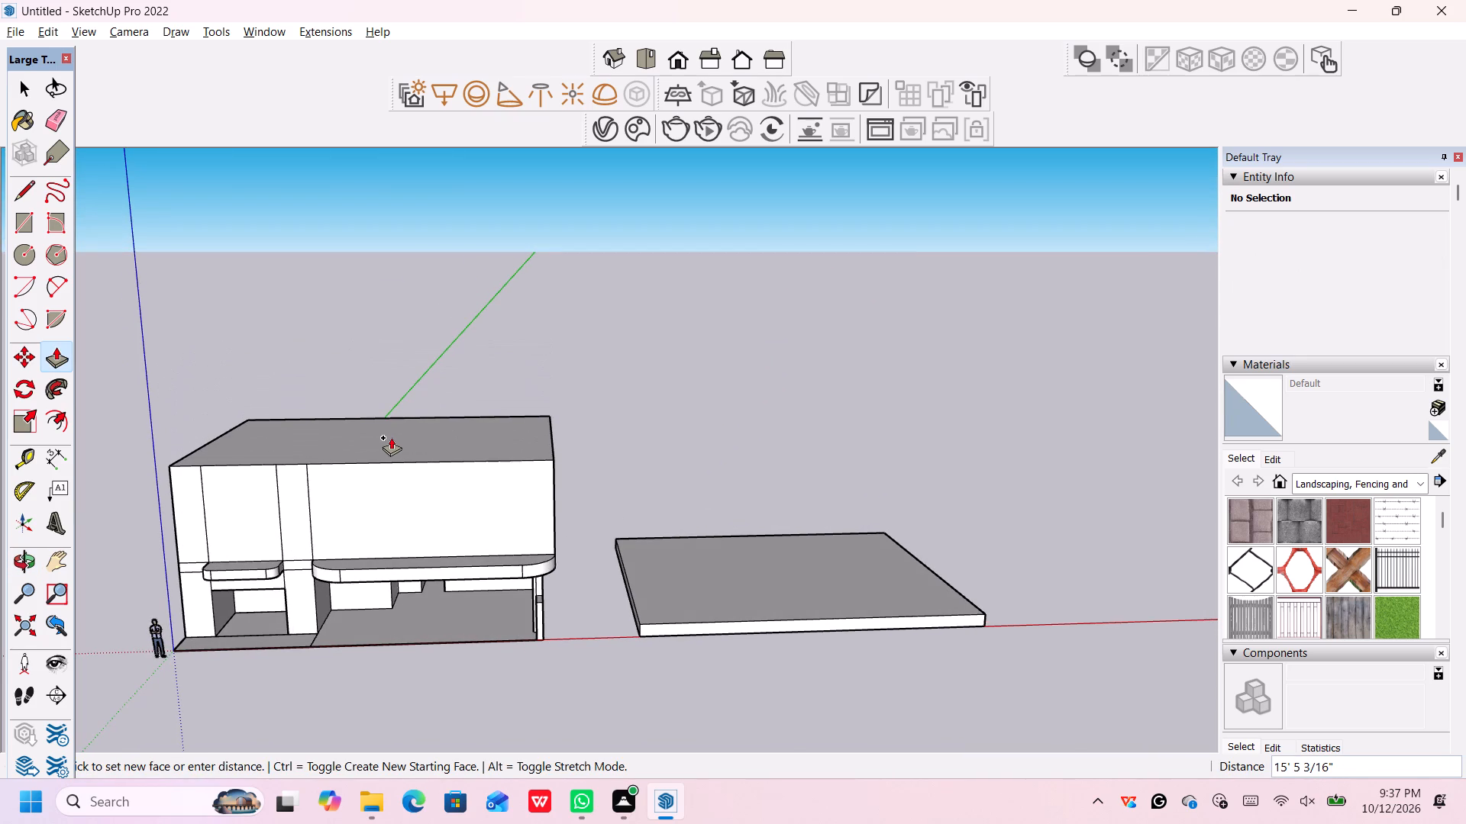
{"action": "scroll", "coordinate": [391, 437], "scroll_direction": "down", "scroll_amount": 1}
{"action": "middle_click_drag", "start_coordinate": [392, 463], "coordinate": [402, 365]}
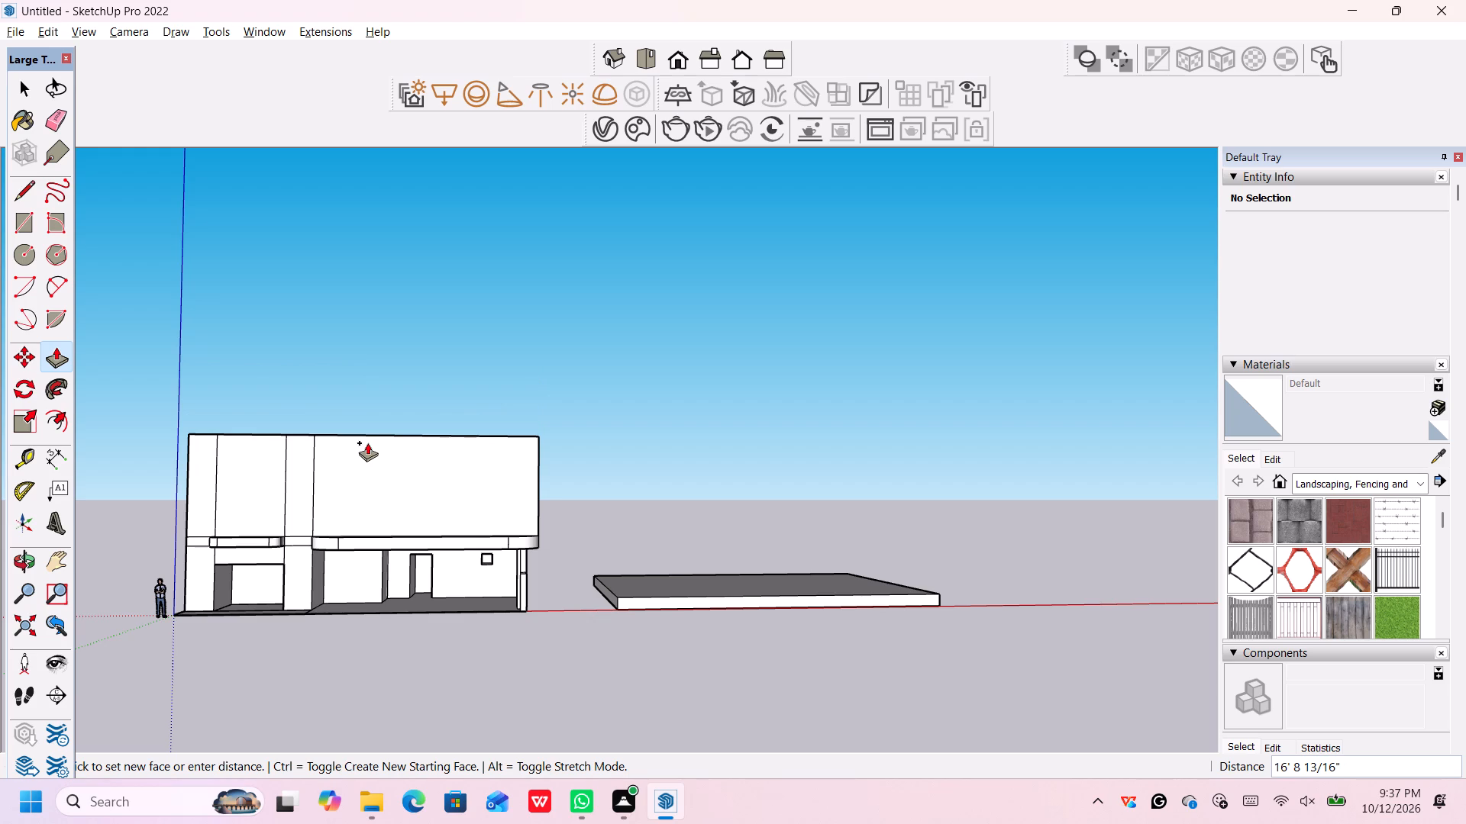
{"action": "scroll", "coordinate": [367, 443], "scroll_direction": "up", "scroll_amount": 3}
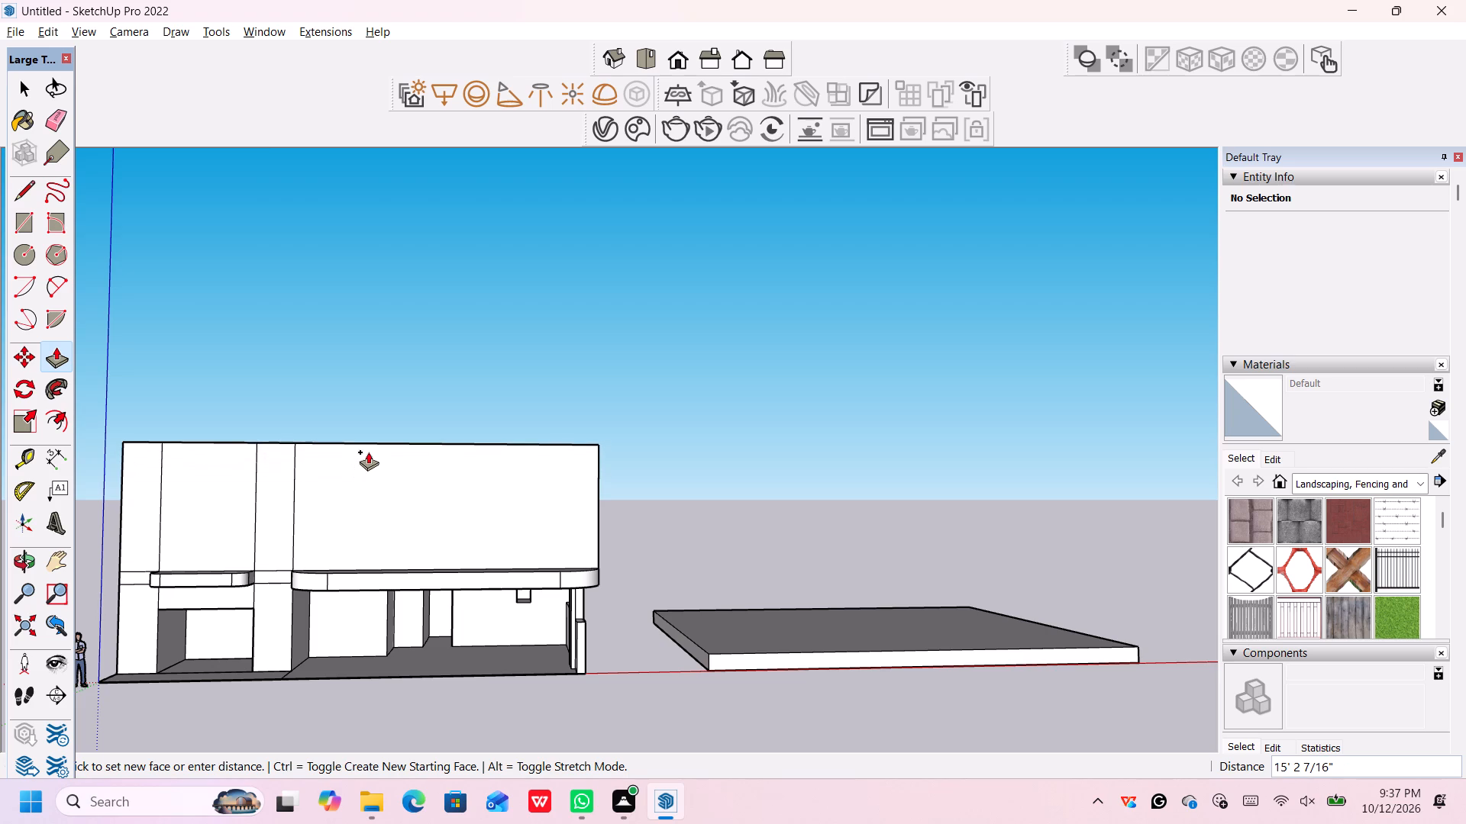
{"action": "type", "text": "12'"}
{"action": "key", "text": "Return"}
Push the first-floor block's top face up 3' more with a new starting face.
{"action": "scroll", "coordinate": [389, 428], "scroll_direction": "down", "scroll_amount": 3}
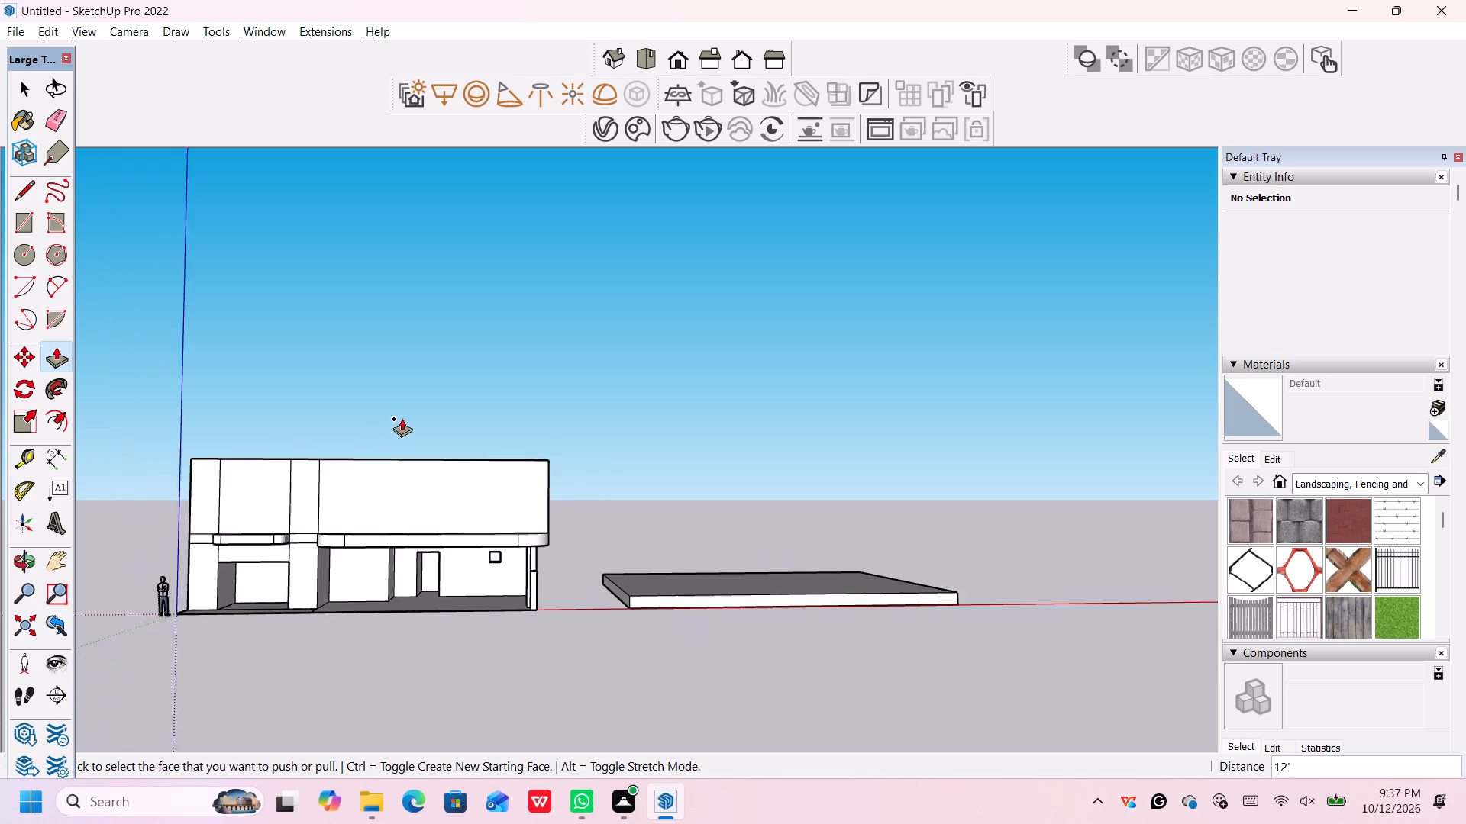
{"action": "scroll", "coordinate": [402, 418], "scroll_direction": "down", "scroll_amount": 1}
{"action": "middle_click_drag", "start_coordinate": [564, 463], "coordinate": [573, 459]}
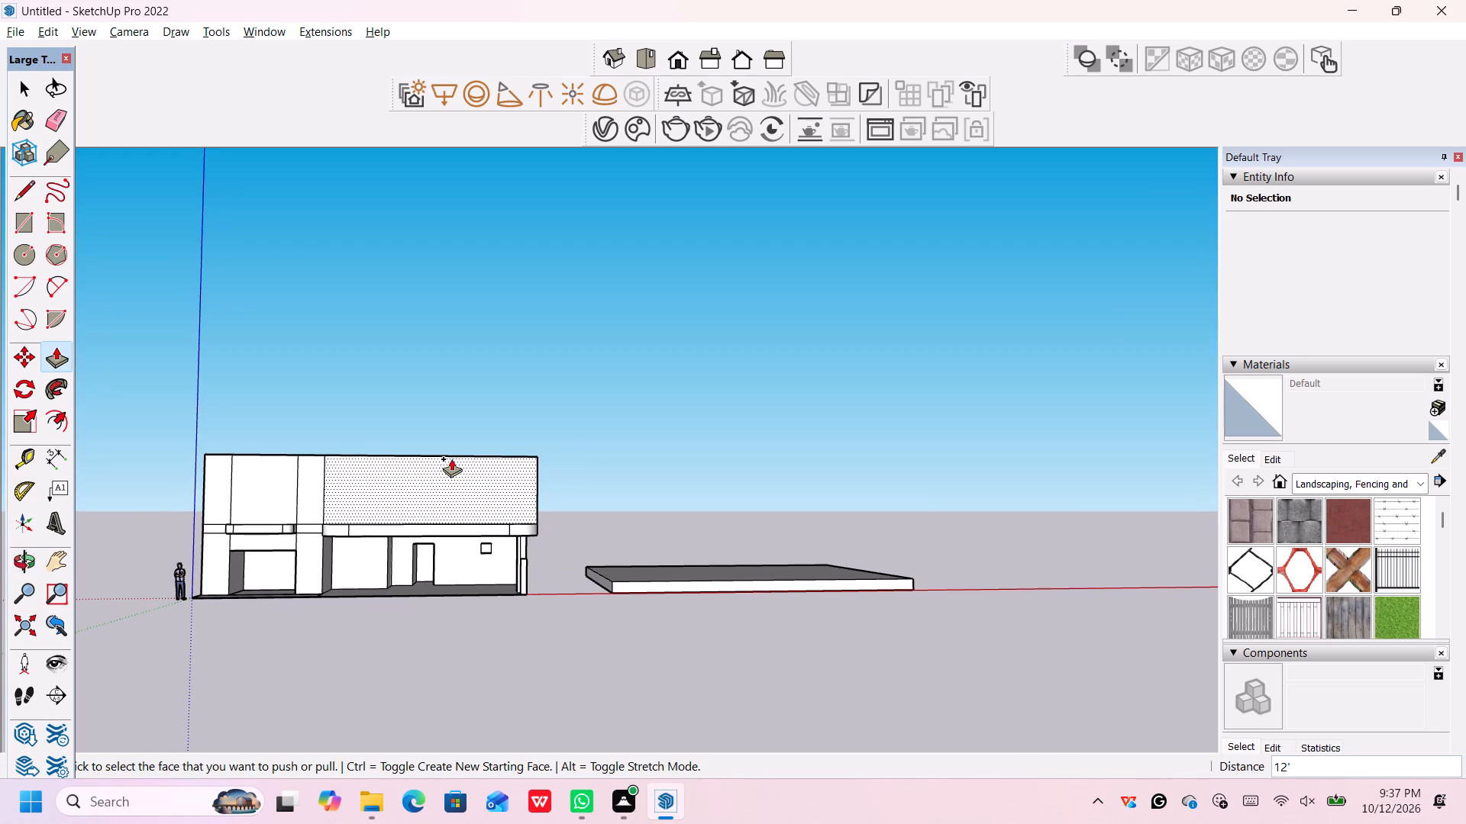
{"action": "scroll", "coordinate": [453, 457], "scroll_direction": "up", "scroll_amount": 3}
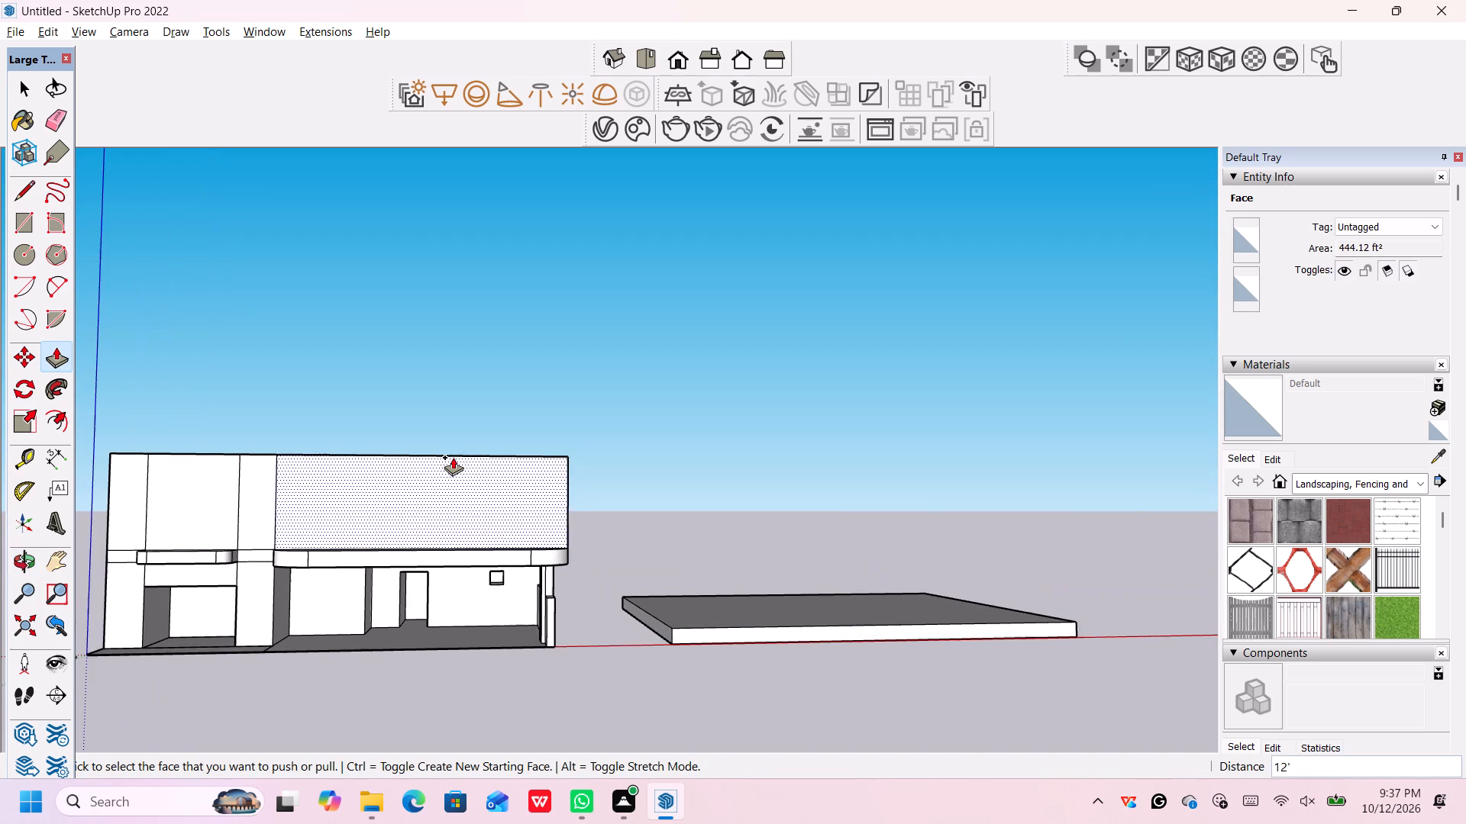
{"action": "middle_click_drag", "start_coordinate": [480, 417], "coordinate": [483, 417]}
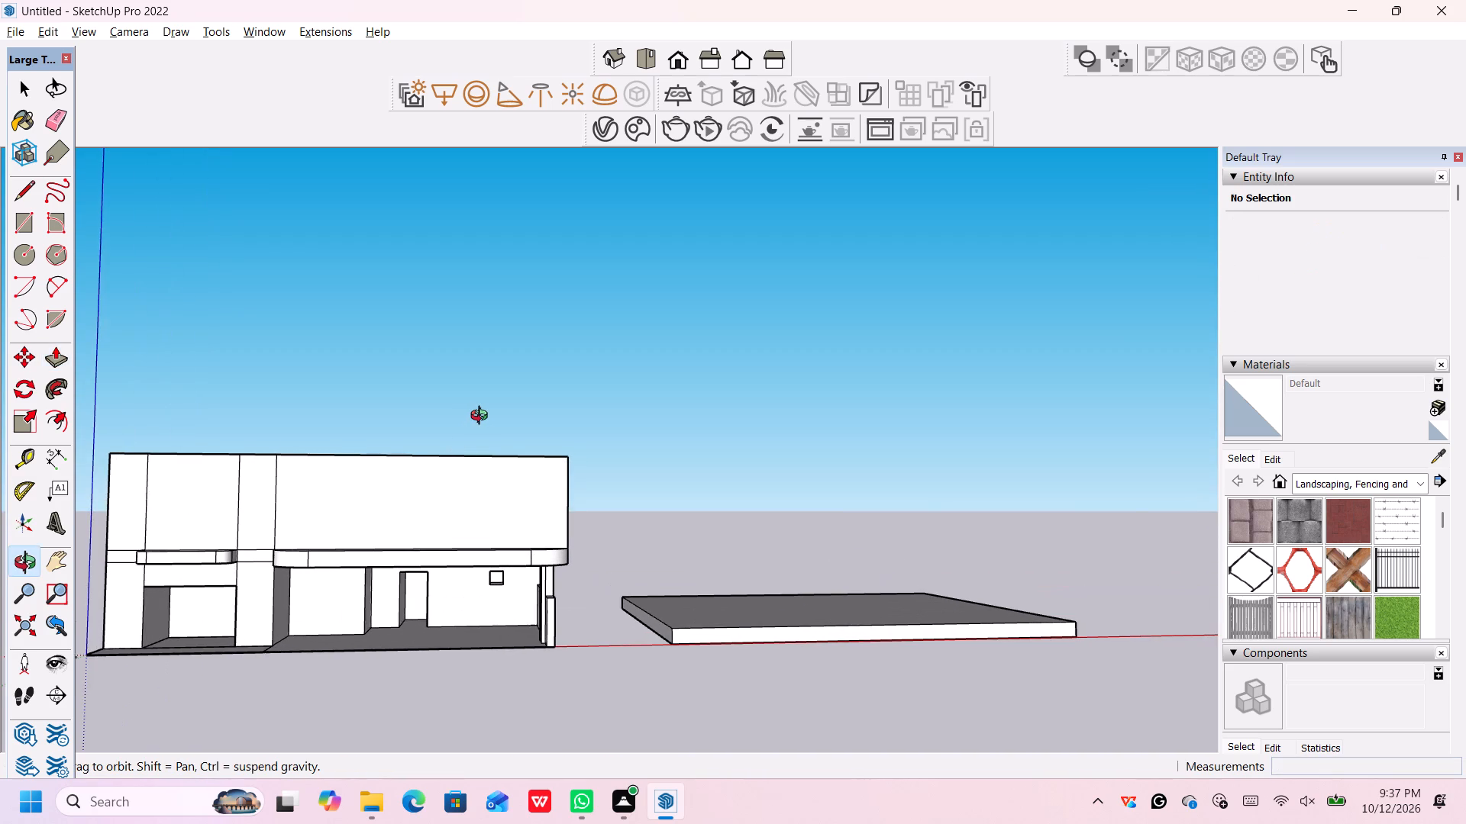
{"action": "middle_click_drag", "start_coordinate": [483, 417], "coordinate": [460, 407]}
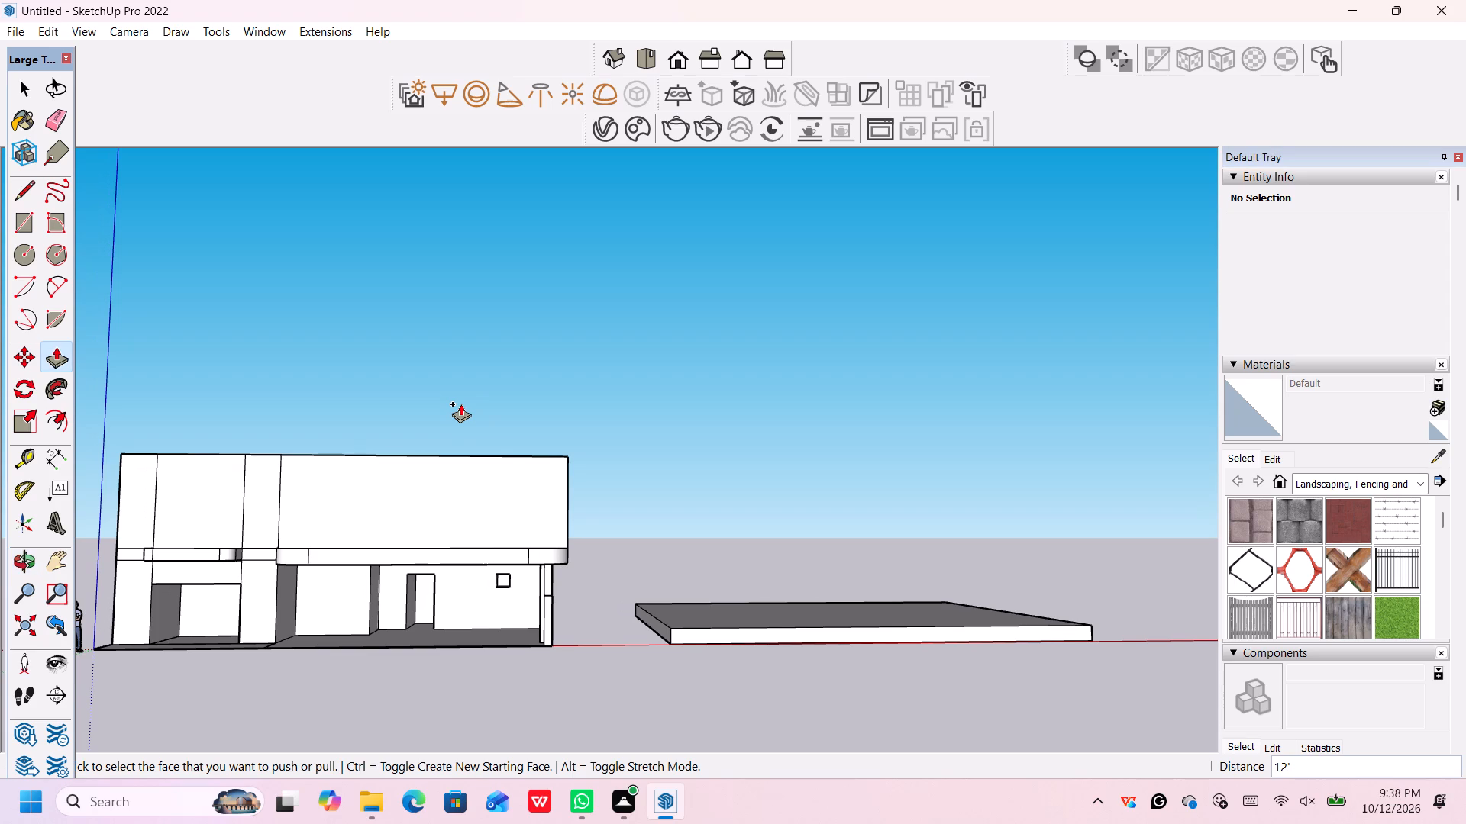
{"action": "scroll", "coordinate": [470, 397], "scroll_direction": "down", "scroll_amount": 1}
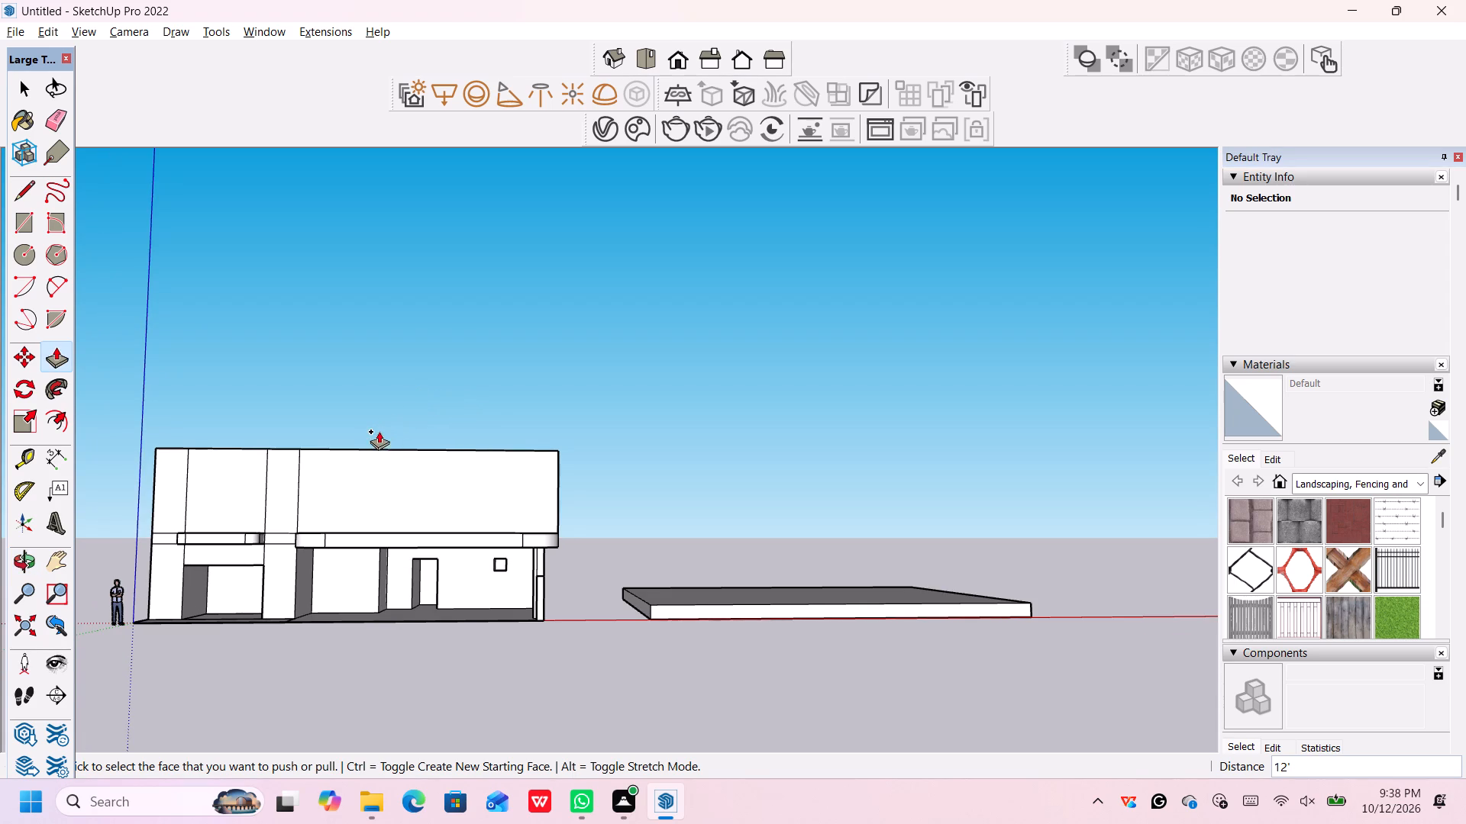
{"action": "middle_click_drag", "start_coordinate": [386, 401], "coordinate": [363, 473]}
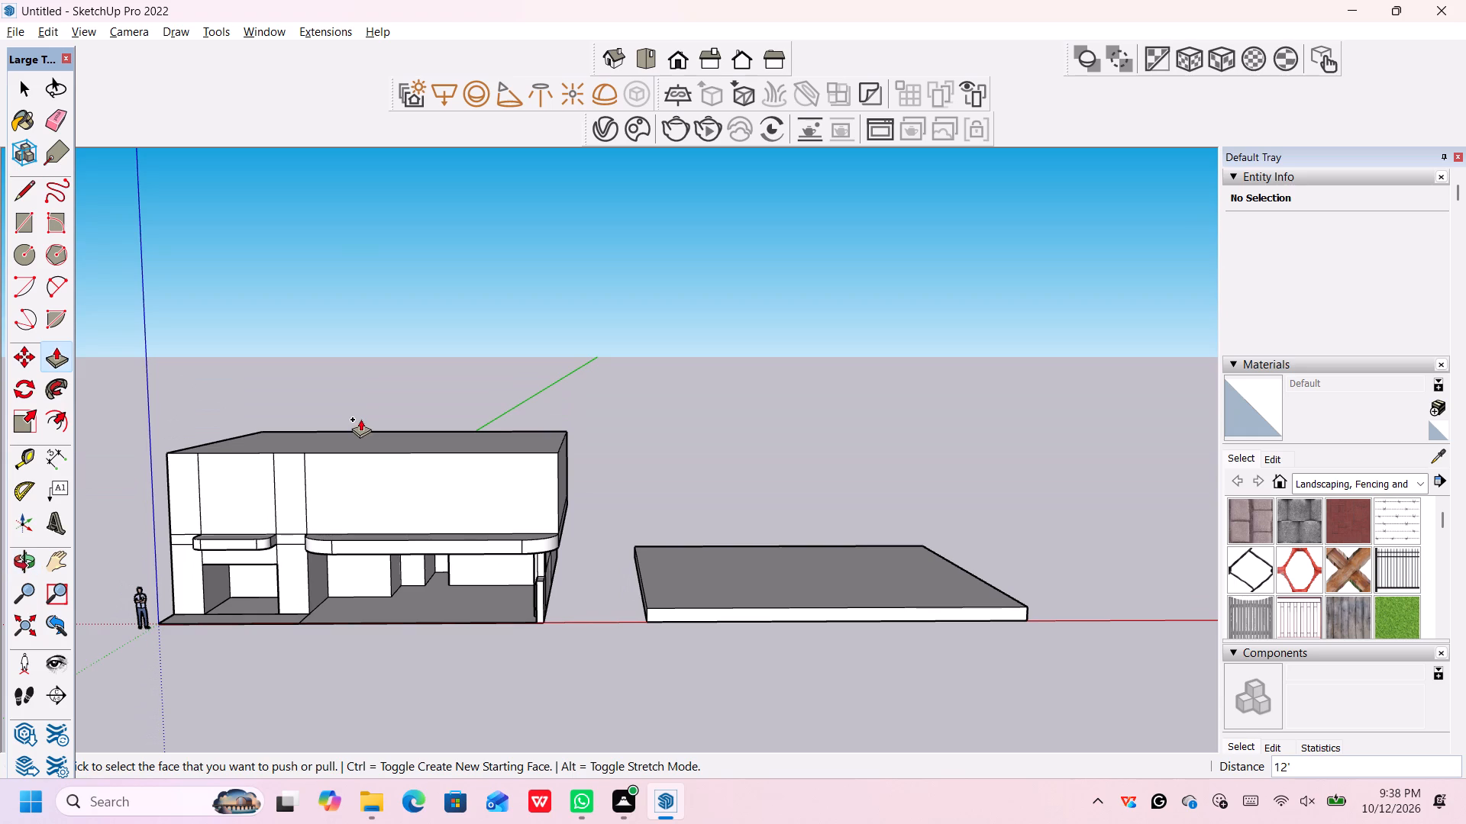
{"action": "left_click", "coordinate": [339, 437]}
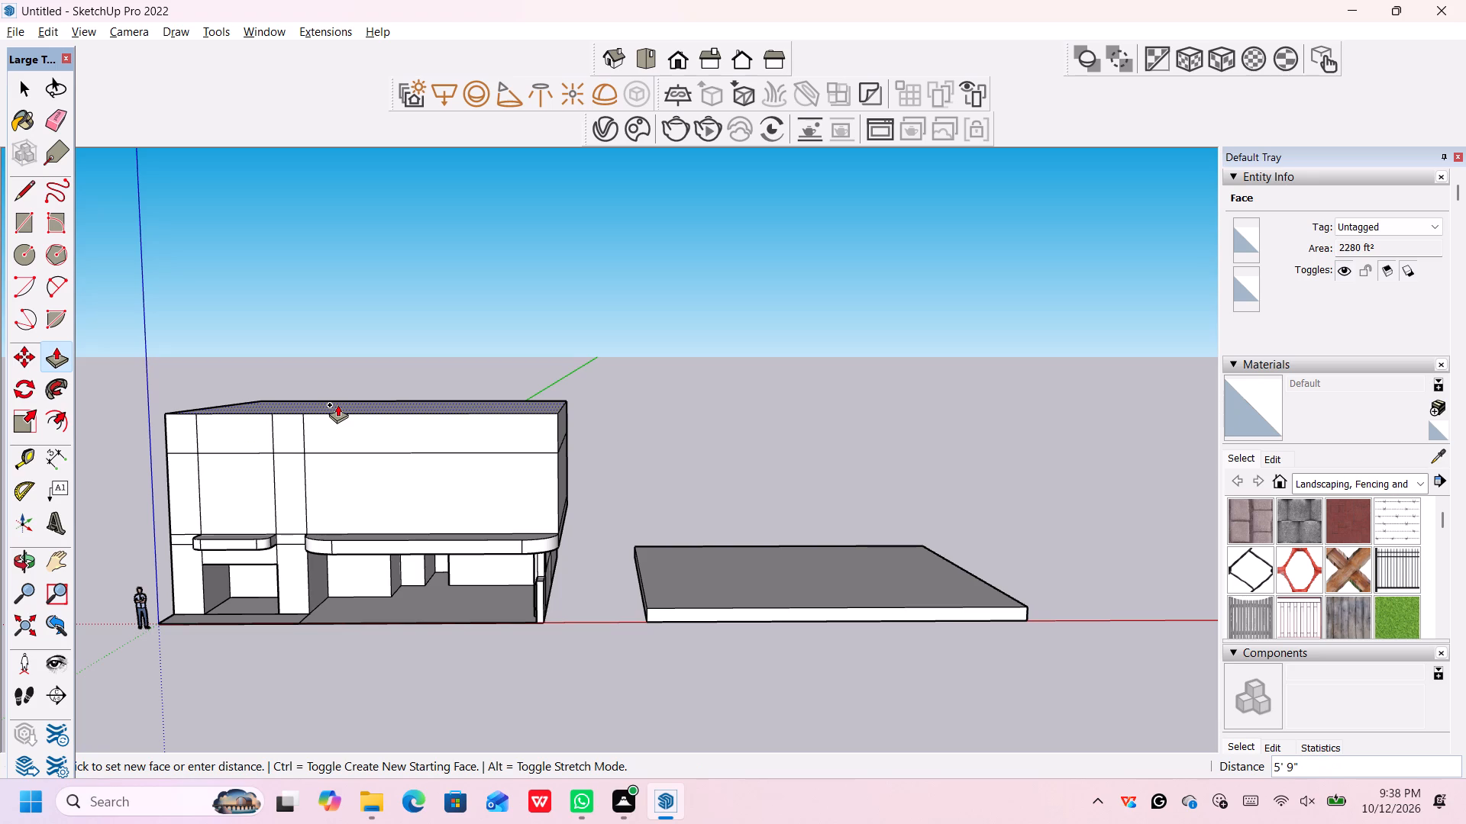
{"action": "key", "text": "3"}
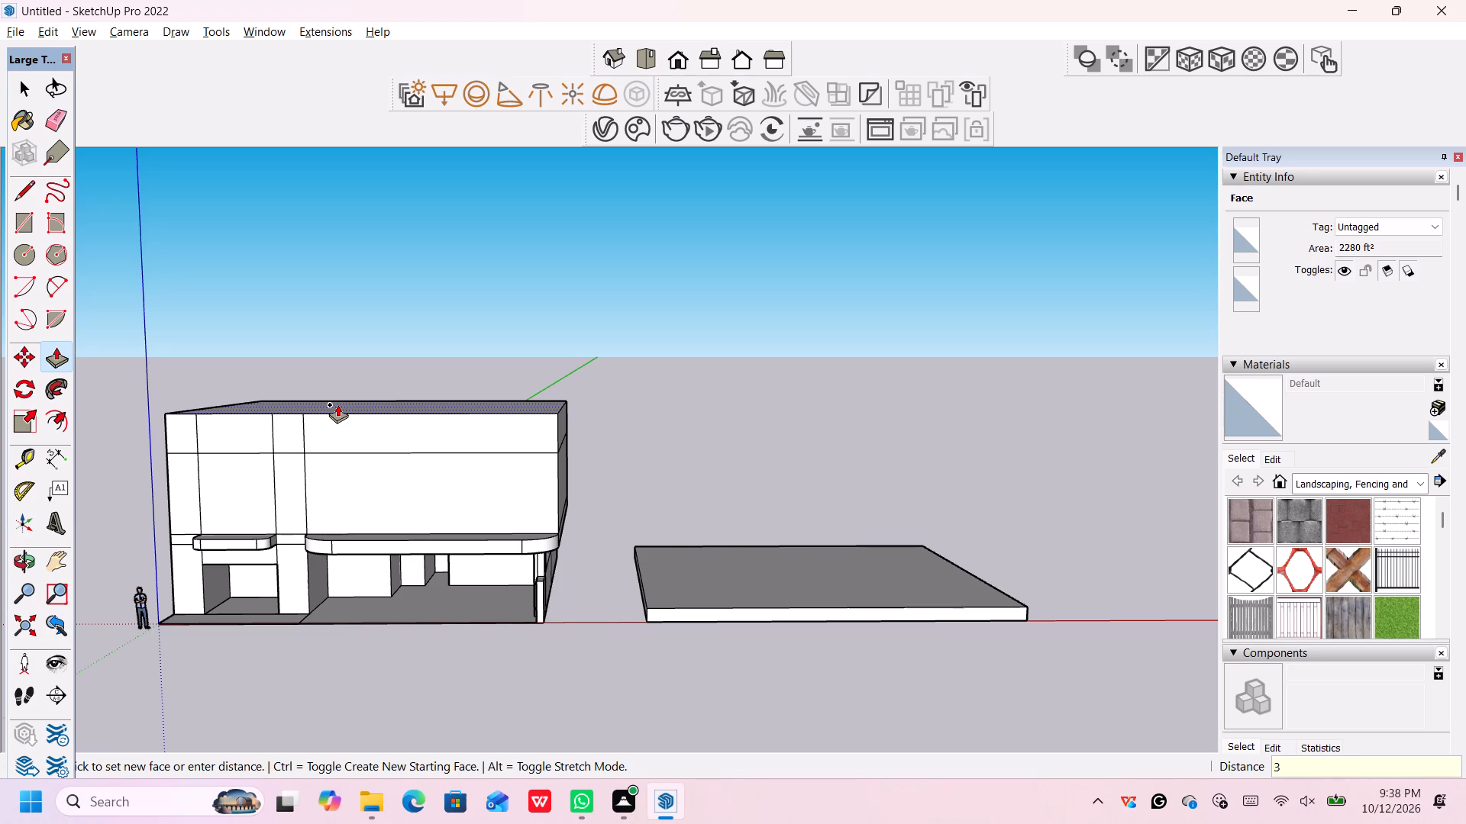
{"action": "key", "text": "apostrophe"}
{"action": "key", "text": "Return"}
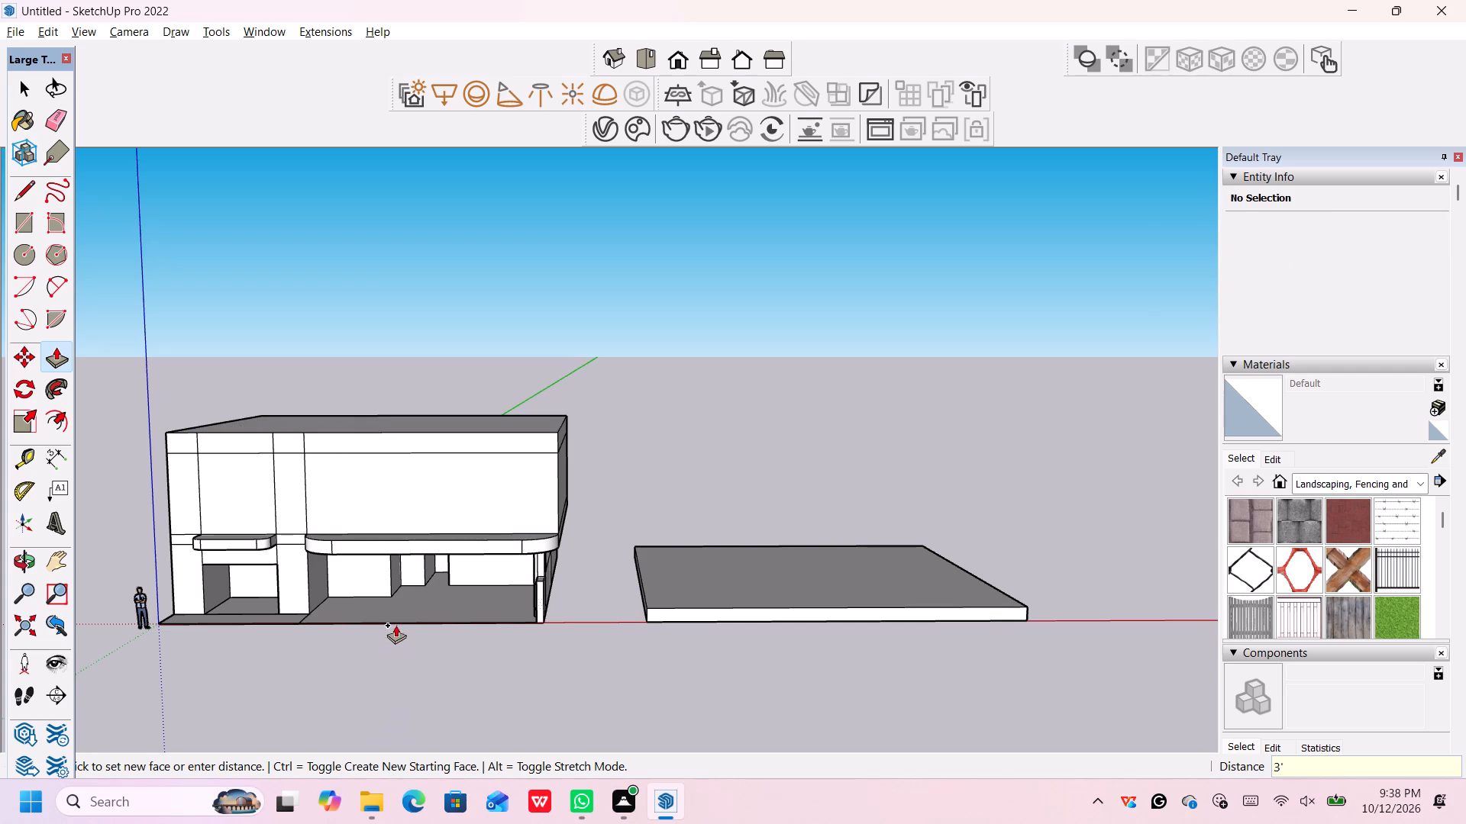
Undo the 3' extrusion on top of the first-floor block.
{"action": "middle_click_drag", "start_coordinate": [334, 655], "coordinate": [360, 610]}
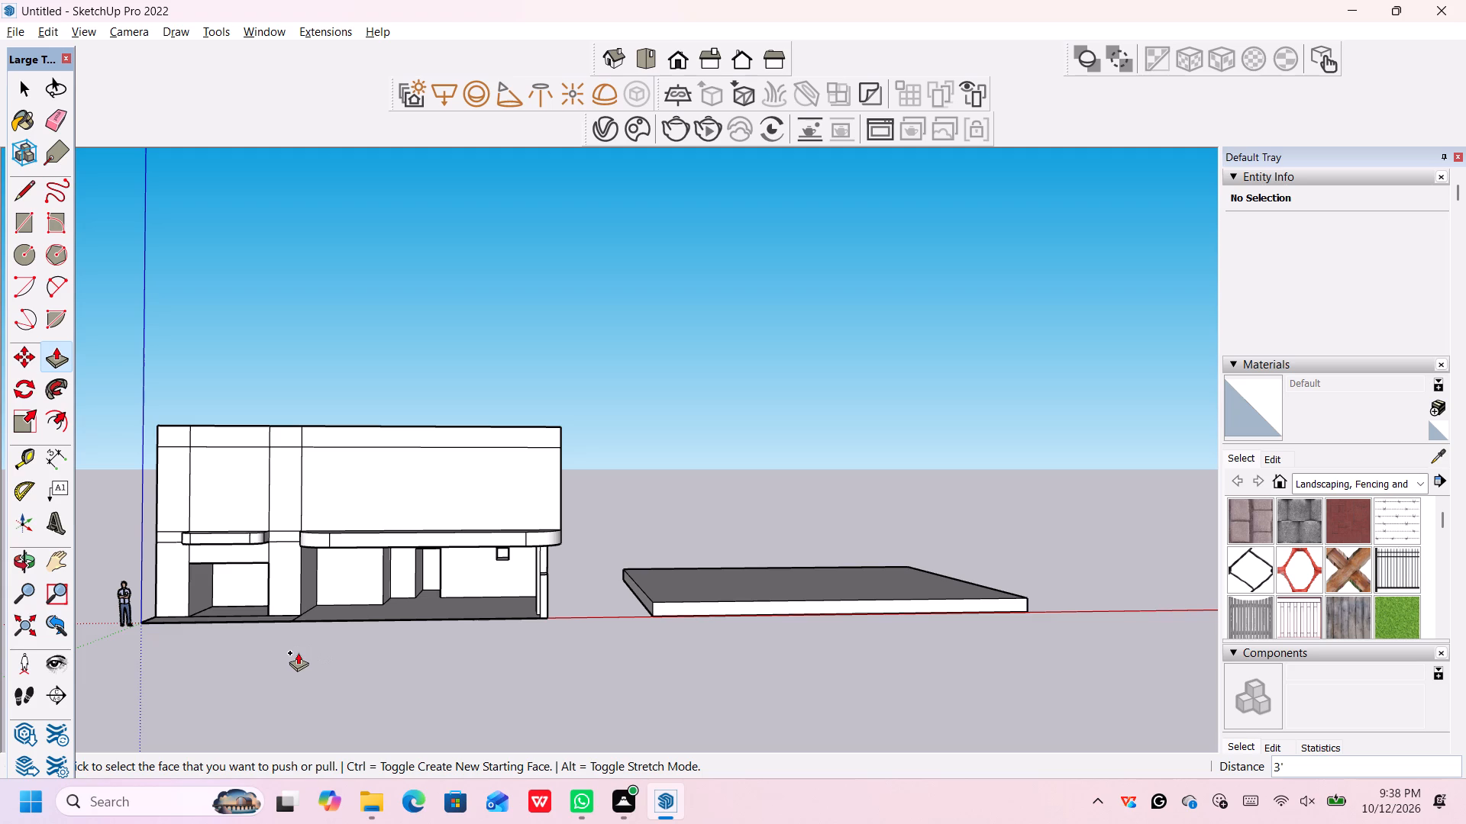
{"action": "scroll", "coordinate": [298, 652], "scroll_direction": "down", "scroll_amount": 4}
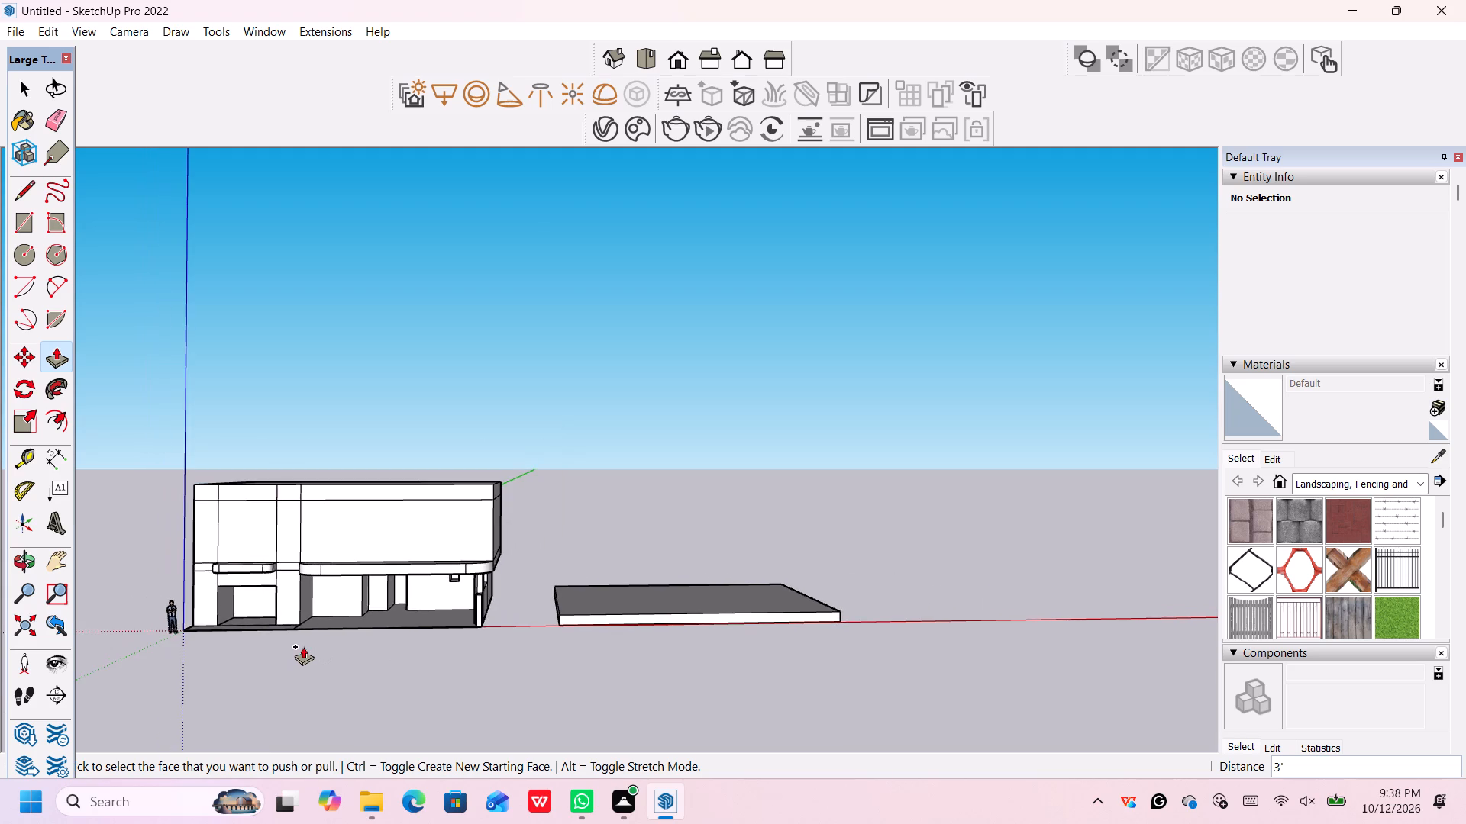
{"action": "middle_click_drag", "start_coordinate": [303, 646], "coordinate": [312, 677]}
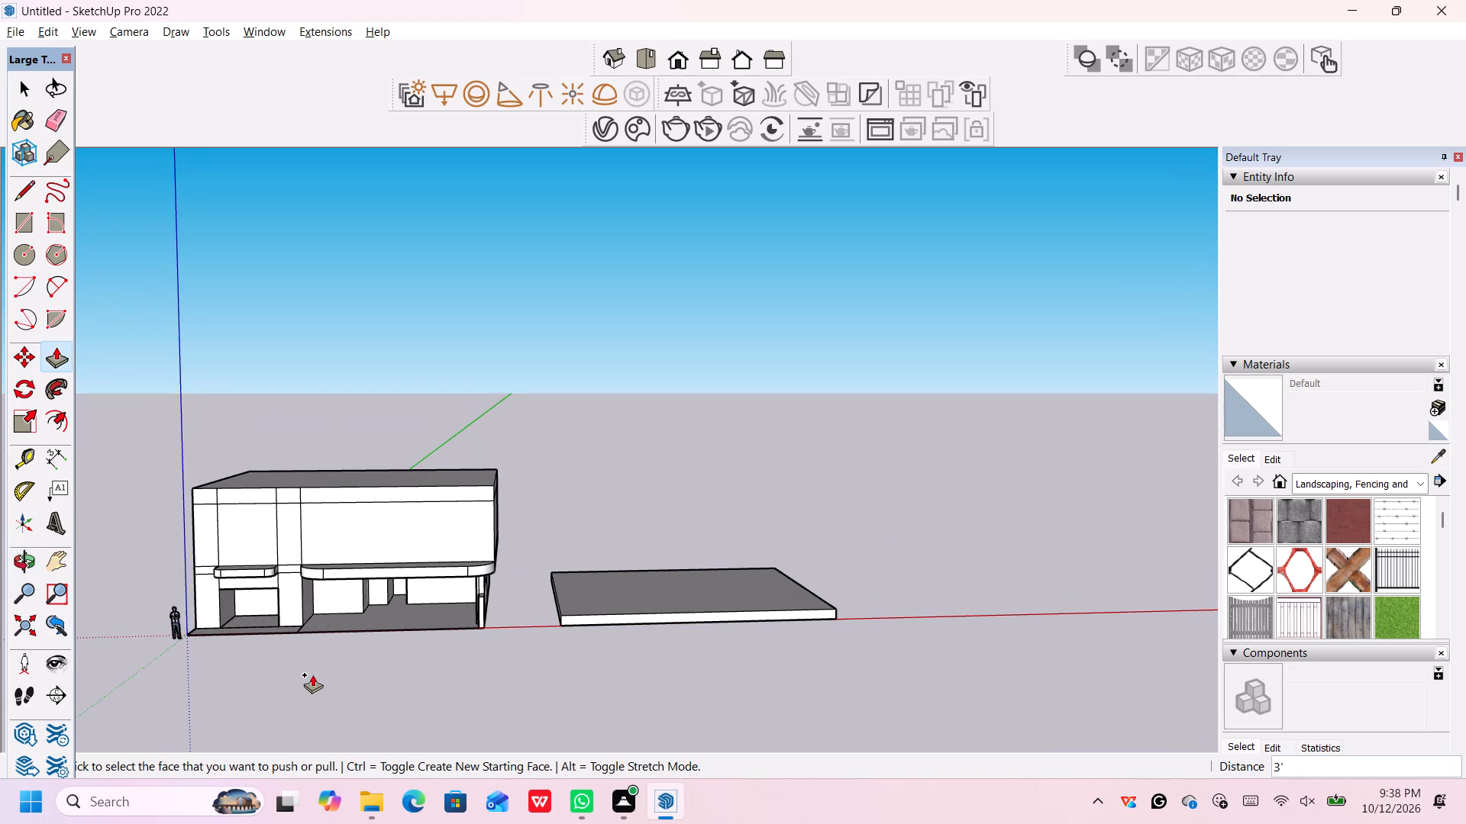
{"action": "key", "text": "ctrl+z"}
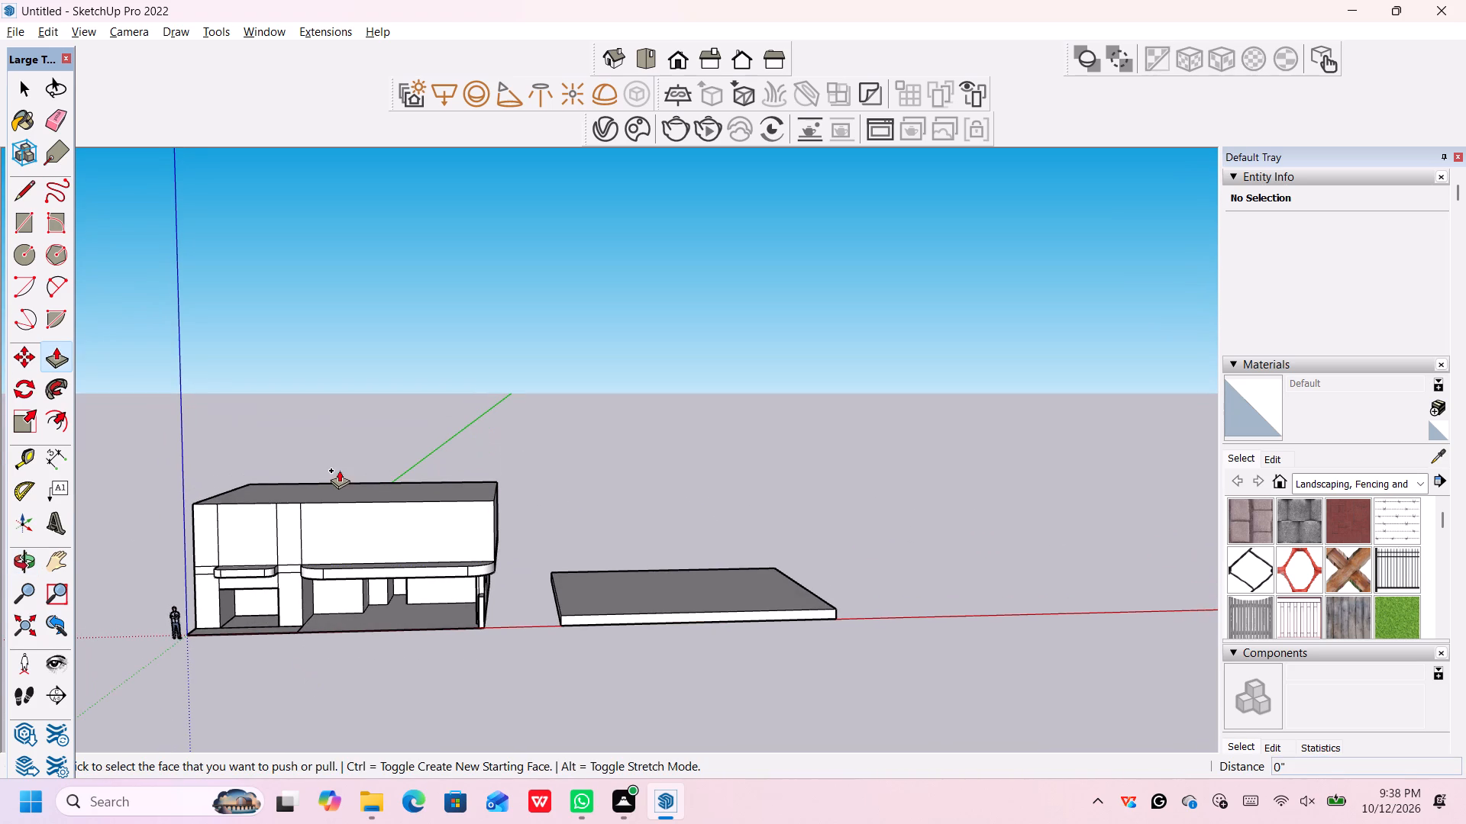
Push the first-floor block's top face up 5' with a new starting face to form the parapet band.
{"action": "left_click", "coordinate": [321, 490]}
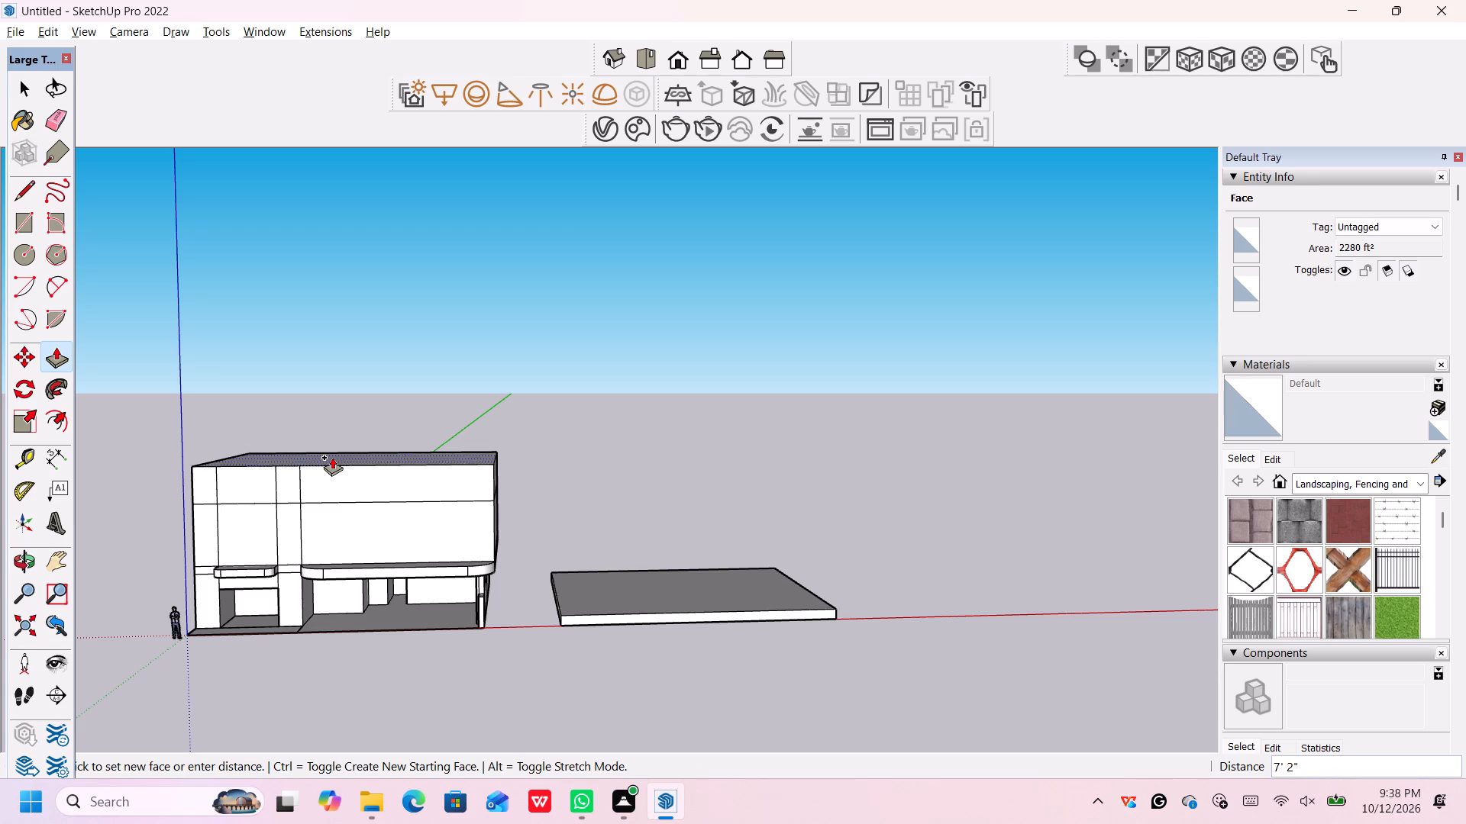
{"action": "scroll", "coordinate": [332, 458], "scroll_direction": "up", "scroll_amount": 1}
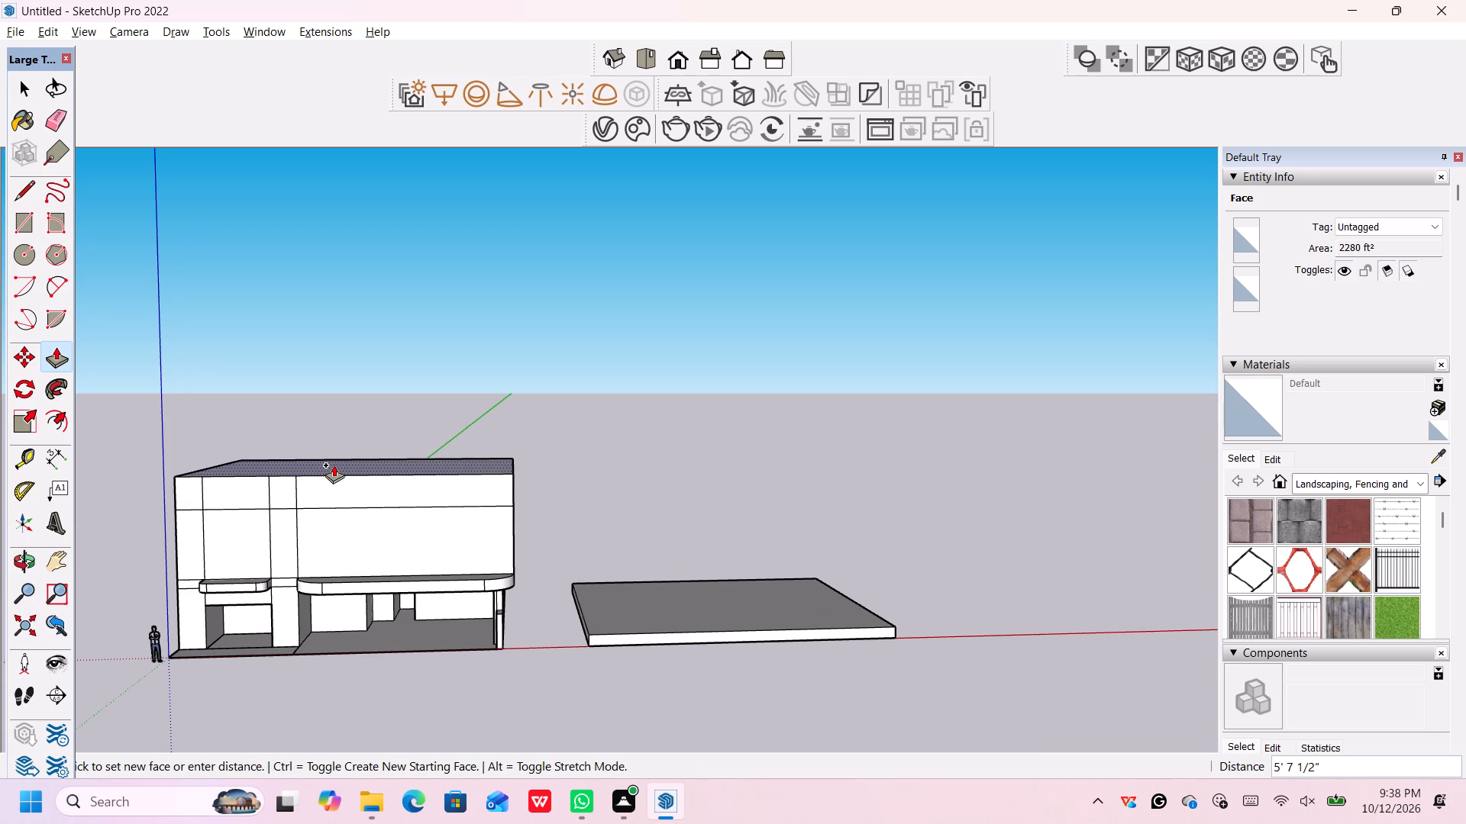
{"action": "type", "text": "5'"}
{"action": "key", "text": "Return"}
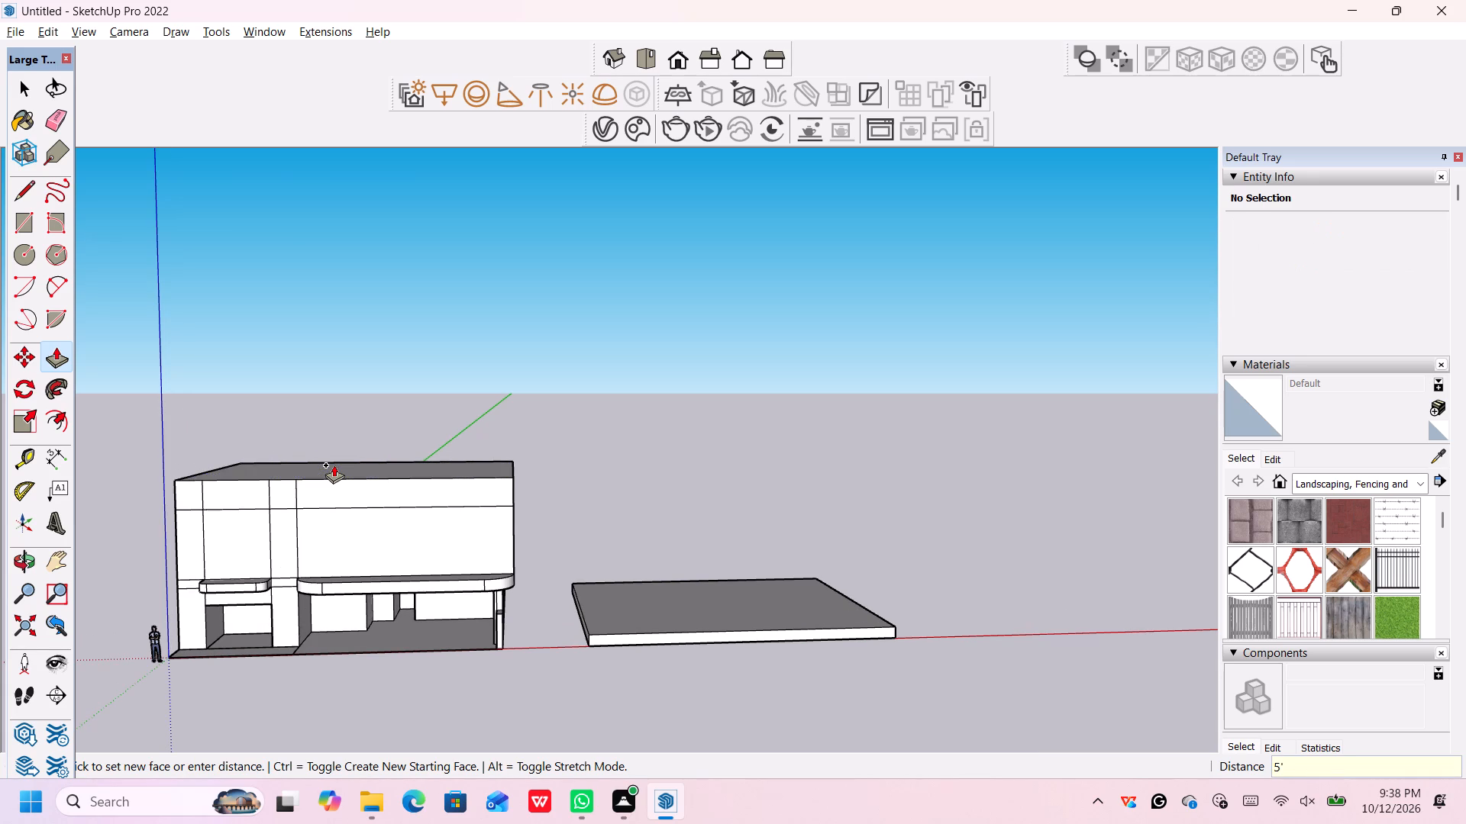
Examine the villa's front elevation and the height of the raised block from several angles.
{"action": "middle_click_drag", "start_coordinate": [358, 707], "coordinate": [369, 617]}
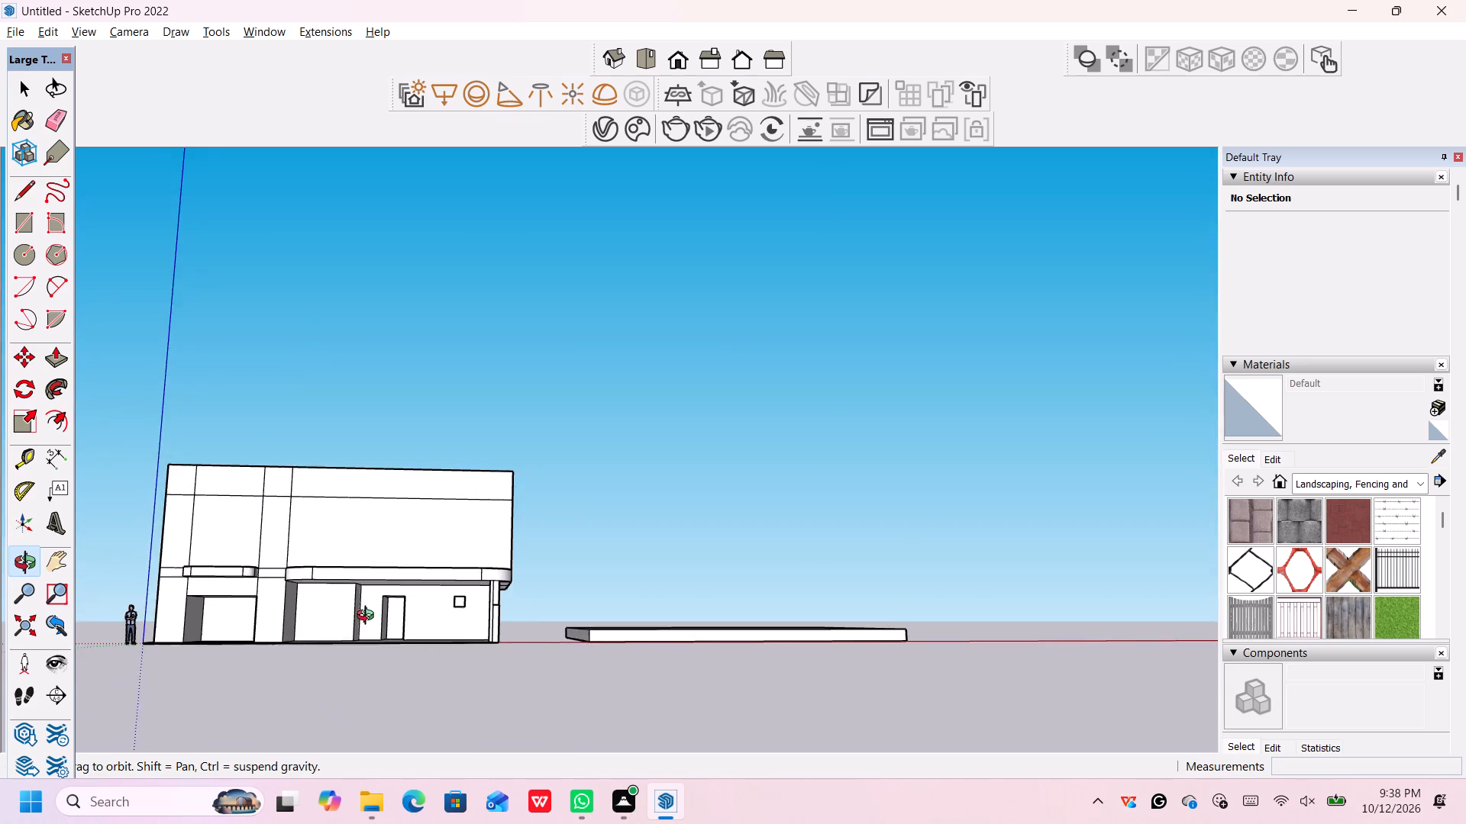
{"action": "middle_click_drag", "start_coordinate": [369, 617], "coordinate": [369, 626]}
{"action": "middle_click_drag", "start_coordinate": [369, 628], "coordinate": [372, 661]}
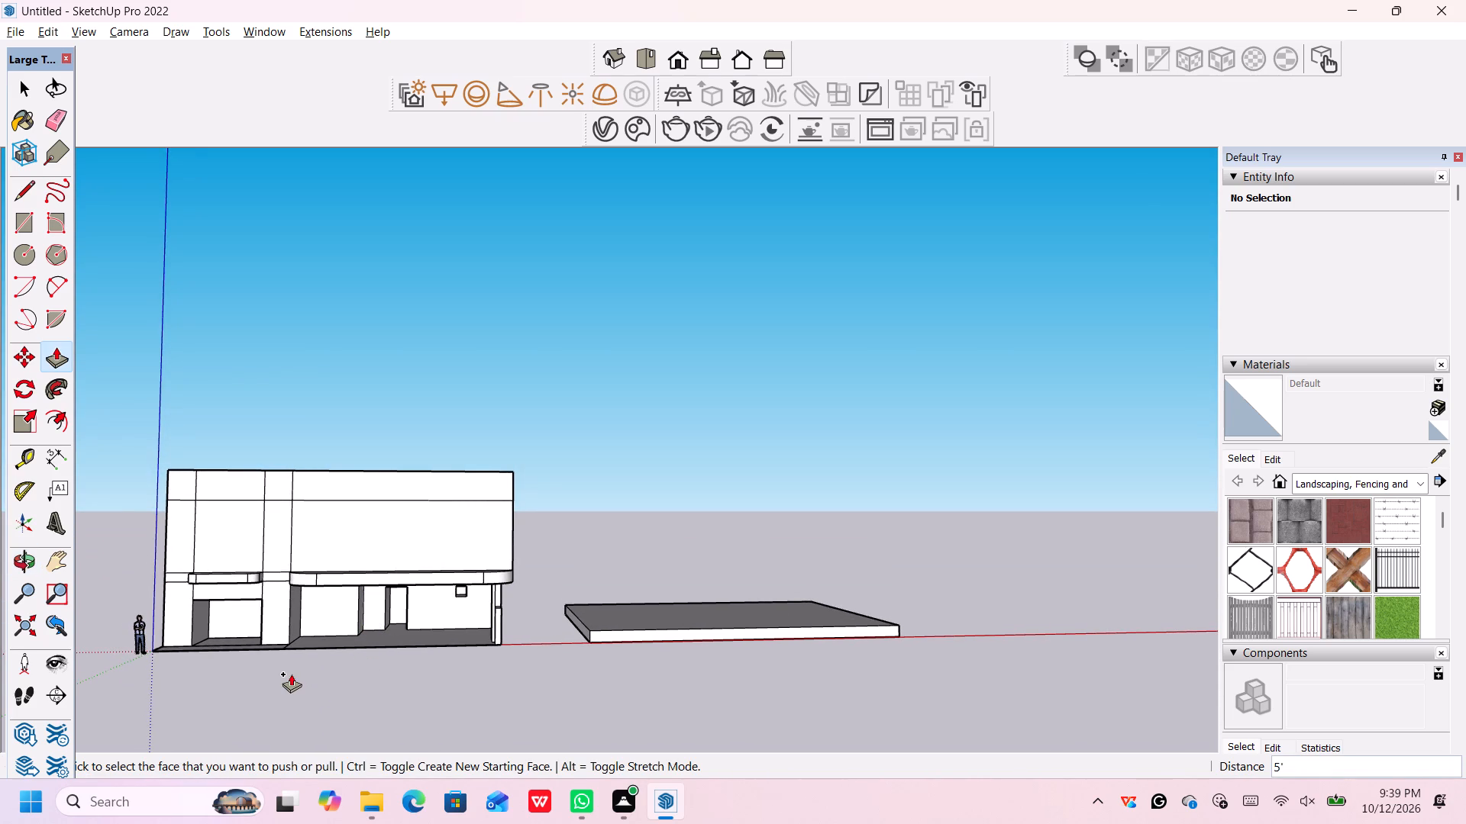
{"action": "scroll", "coordinate": [246, 652], "scroll_direction": "down", "scroll_amount": 2}
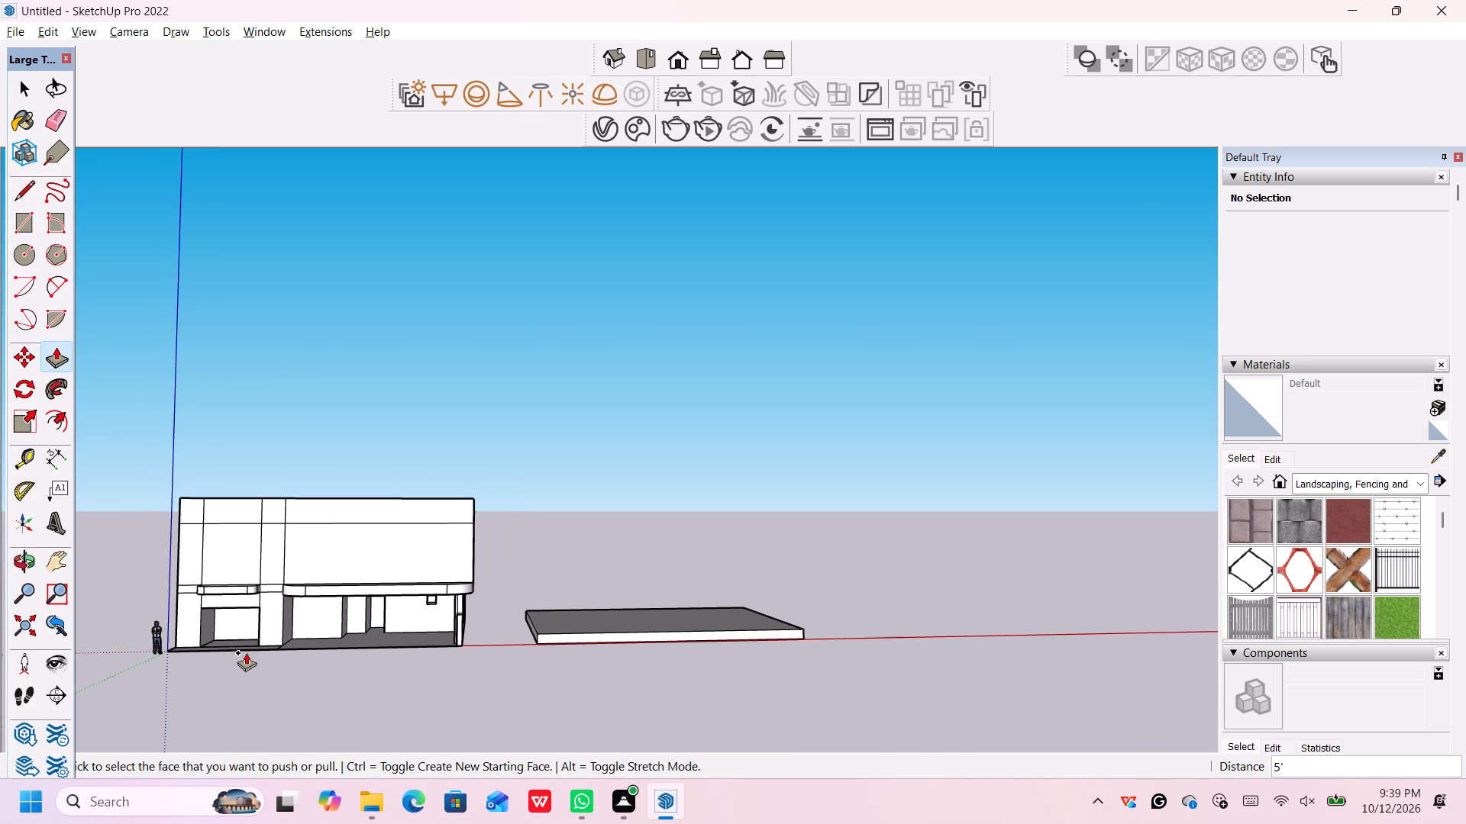
{"action": "middle_click_drag", "start_coordinate": [263, 678], "coordinate": [297, 647]}
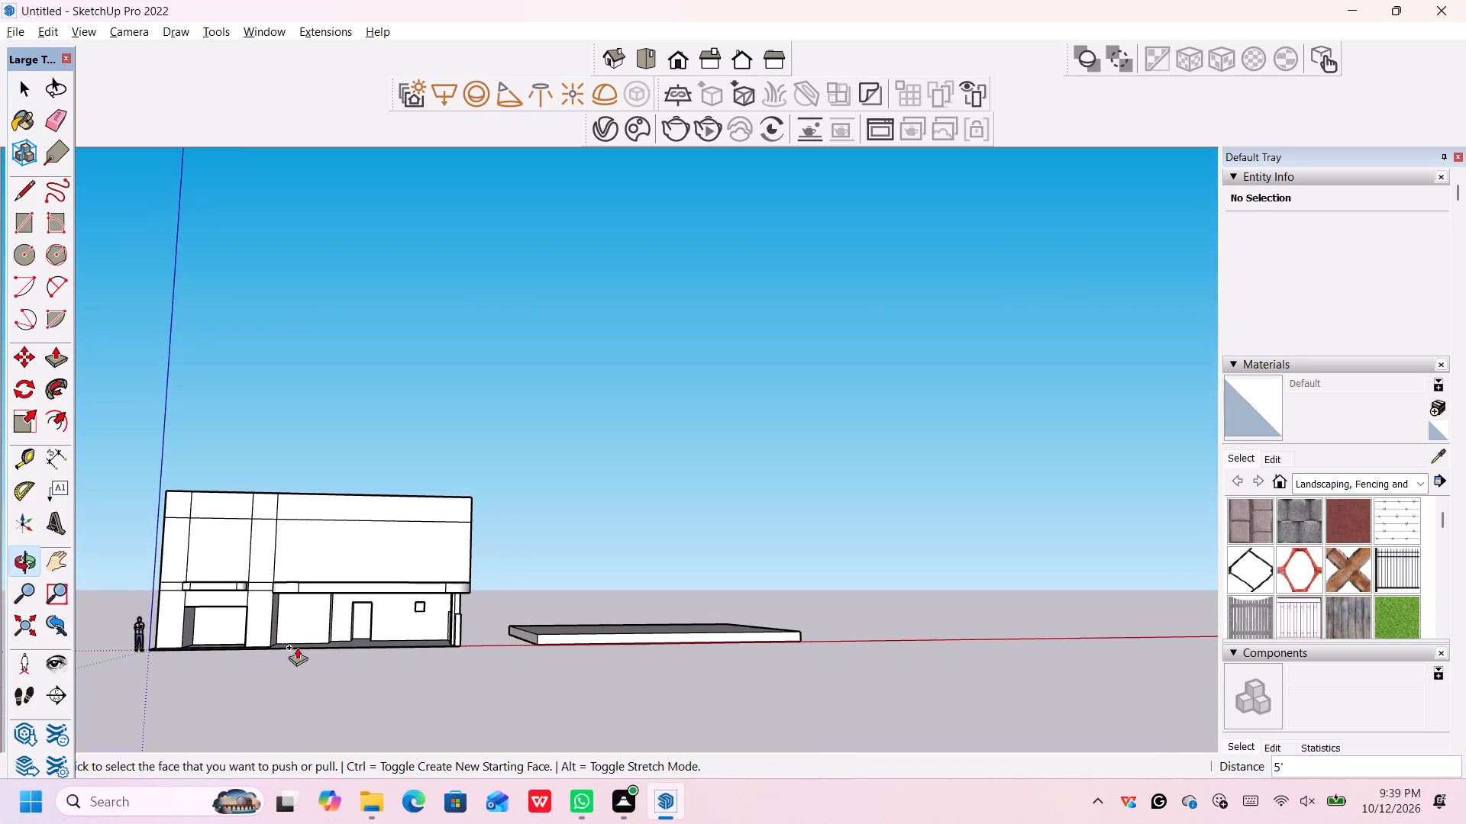
{"action": "scroll", "coordinate": [295, 649], "scroll_direction": "down", "scroll_amount": 1}
{"action": "middle_click_drag", "start_coordinate": [295, 649], "coordinate": [296, 649]}
{"action": "scroll", "coordinate": [295, 649], "scroll_direction": "up", "scroll_amount": 1}
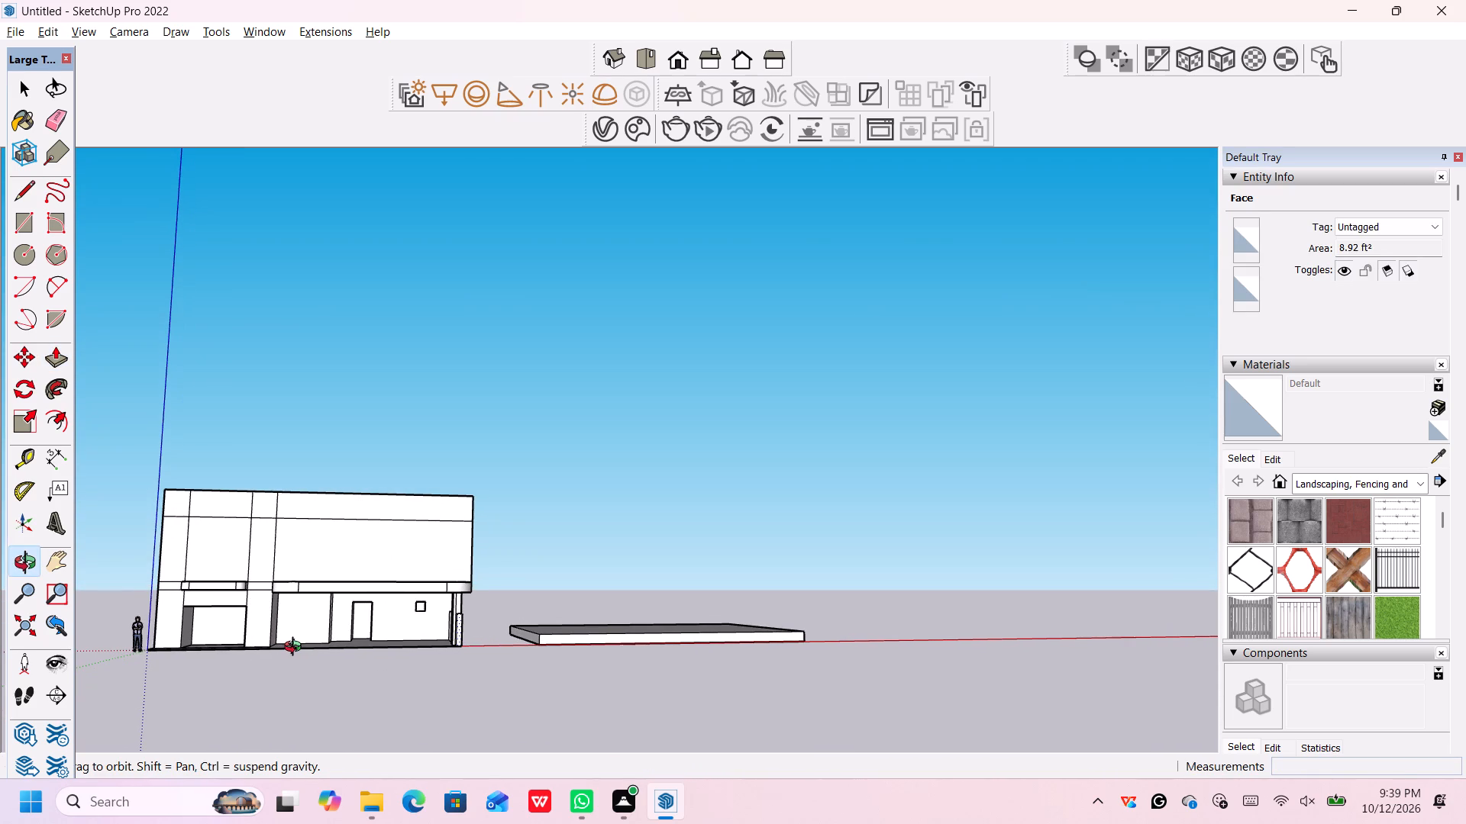
{"action": "middle_click_drag", "start_coordinate": [296, 649], "coordinate": [482, 668]}
{"action": "scroll", "coordinate": [474, 687], "scroll_direction": "up", "scroll_amount": 1}
{"action": "middle_click_drag", "start_coordinate": [472, 687], "coordinate": [460, 687]}
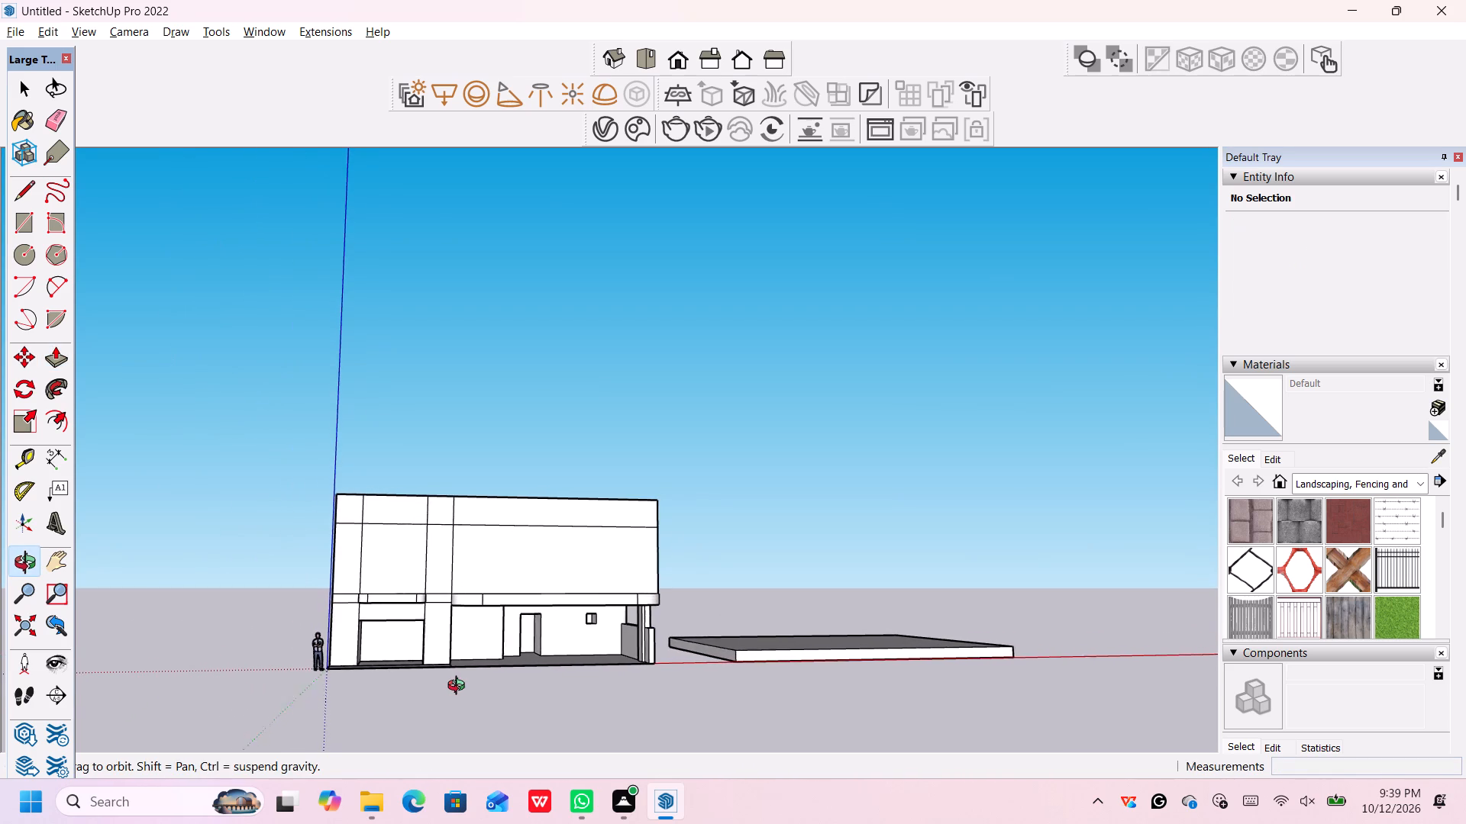
{"action": "middle_click_drag", "start_coordinate": [460, 687], "coordinate": [432, 686]}
{"action": "middle_click_drag", "start_coordinate": [431, 683], "coordinate": [387, 688]}
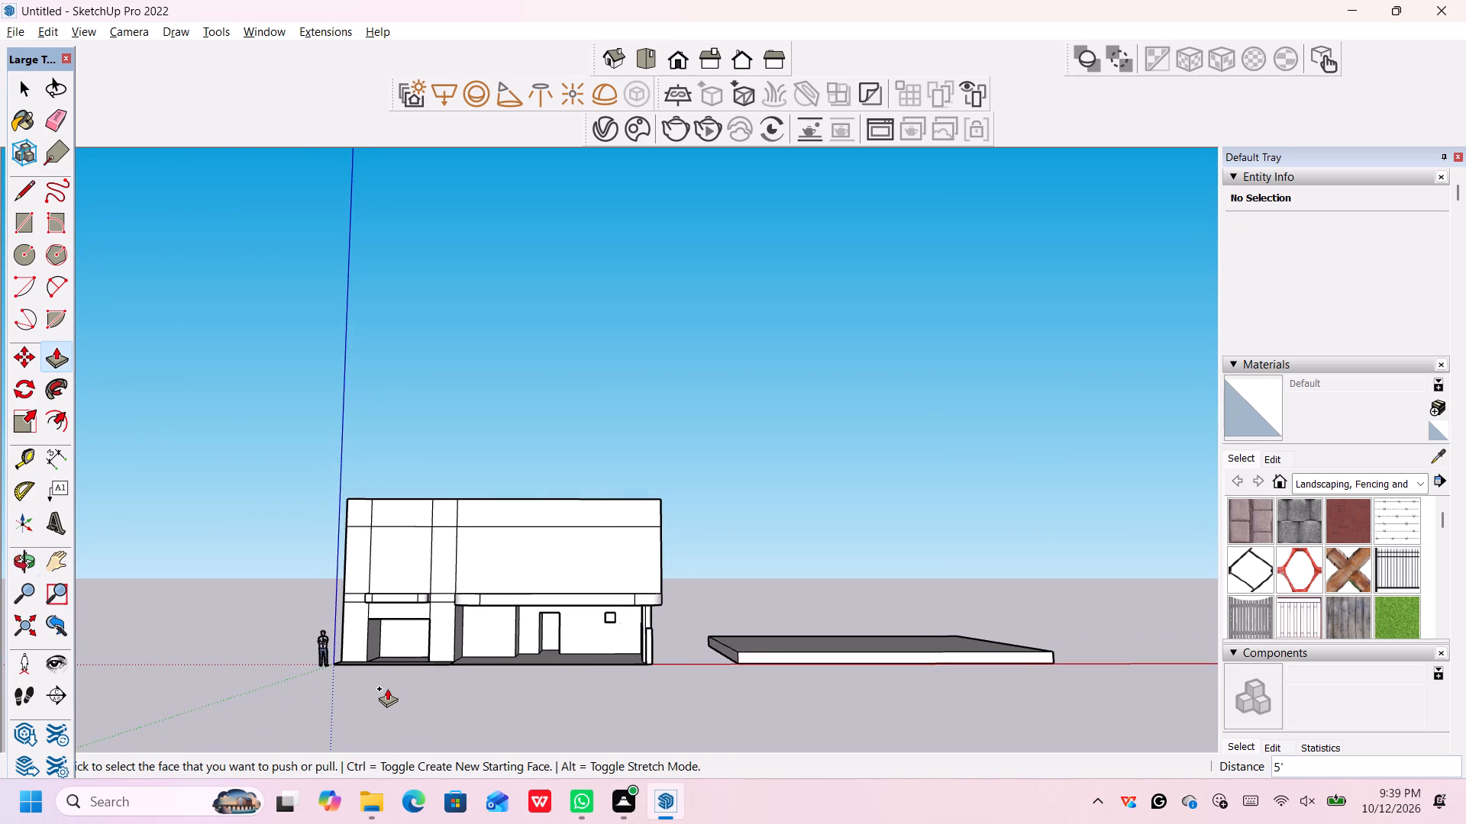
{"action": "key", "text": "space"}
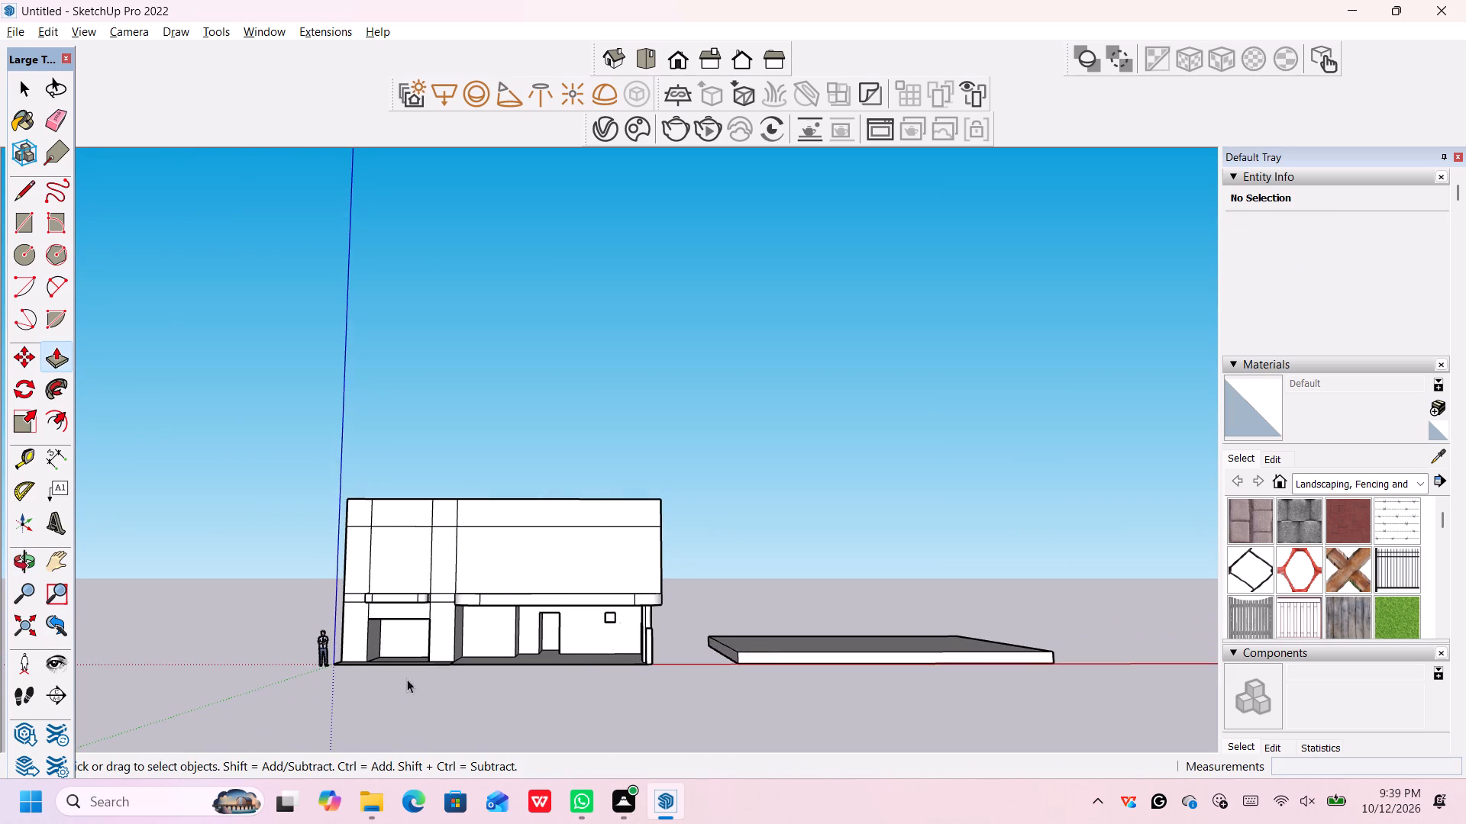
{"action": "middle_click_drag", "start_coordinate": [453, 664], "coordinate": [466, 695]}
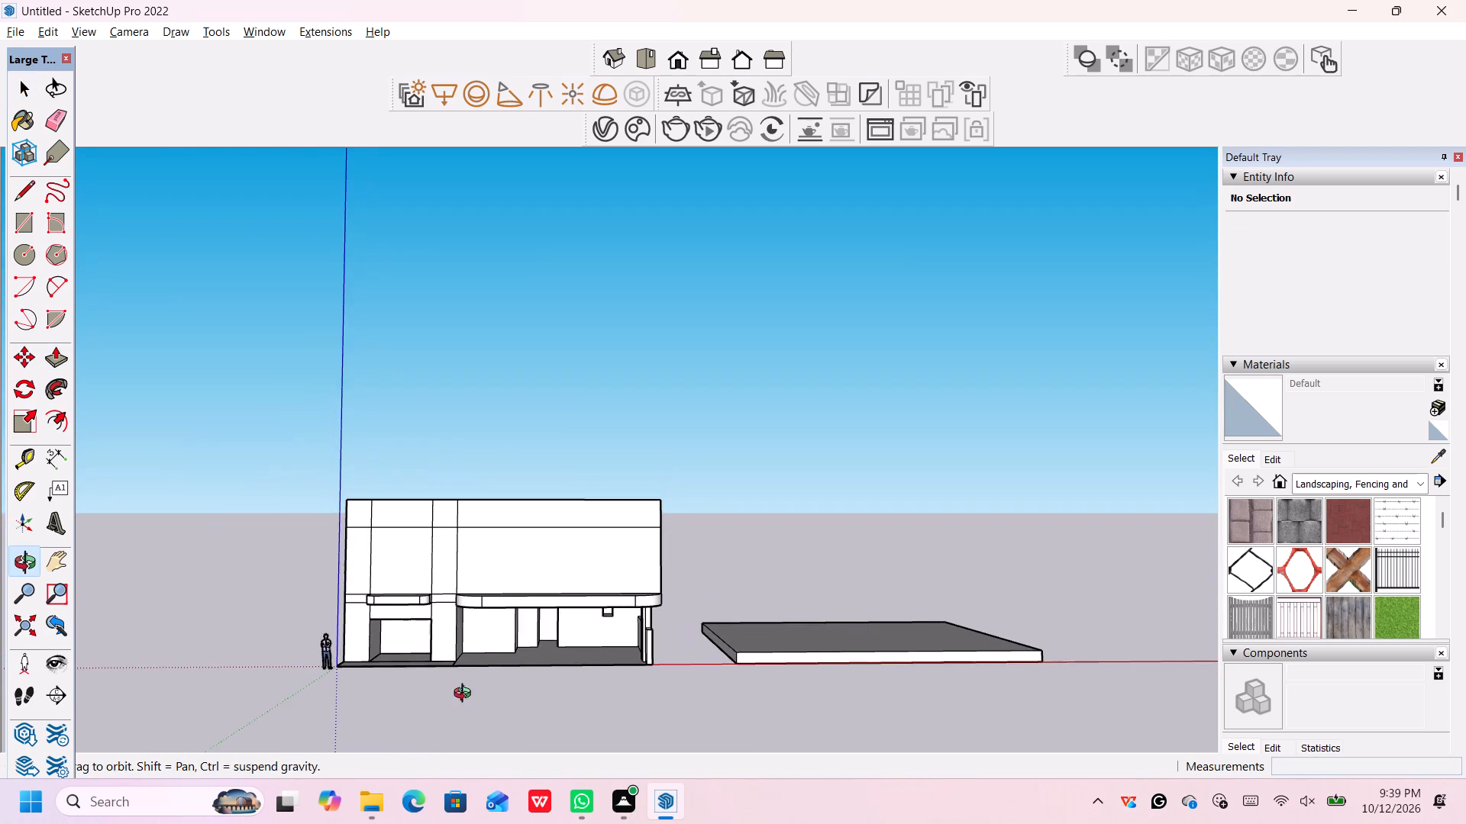
{"action": "middle_click_drag", "start_coordinate": [466, 695], "coordinate": [465, 694]}
Erase the three vertical edges crossing the front face of the 5' top band.
{"action": "scroll", "coordinate": [397, 545], "scroll_direction": "up", "scroll_amount": 3}
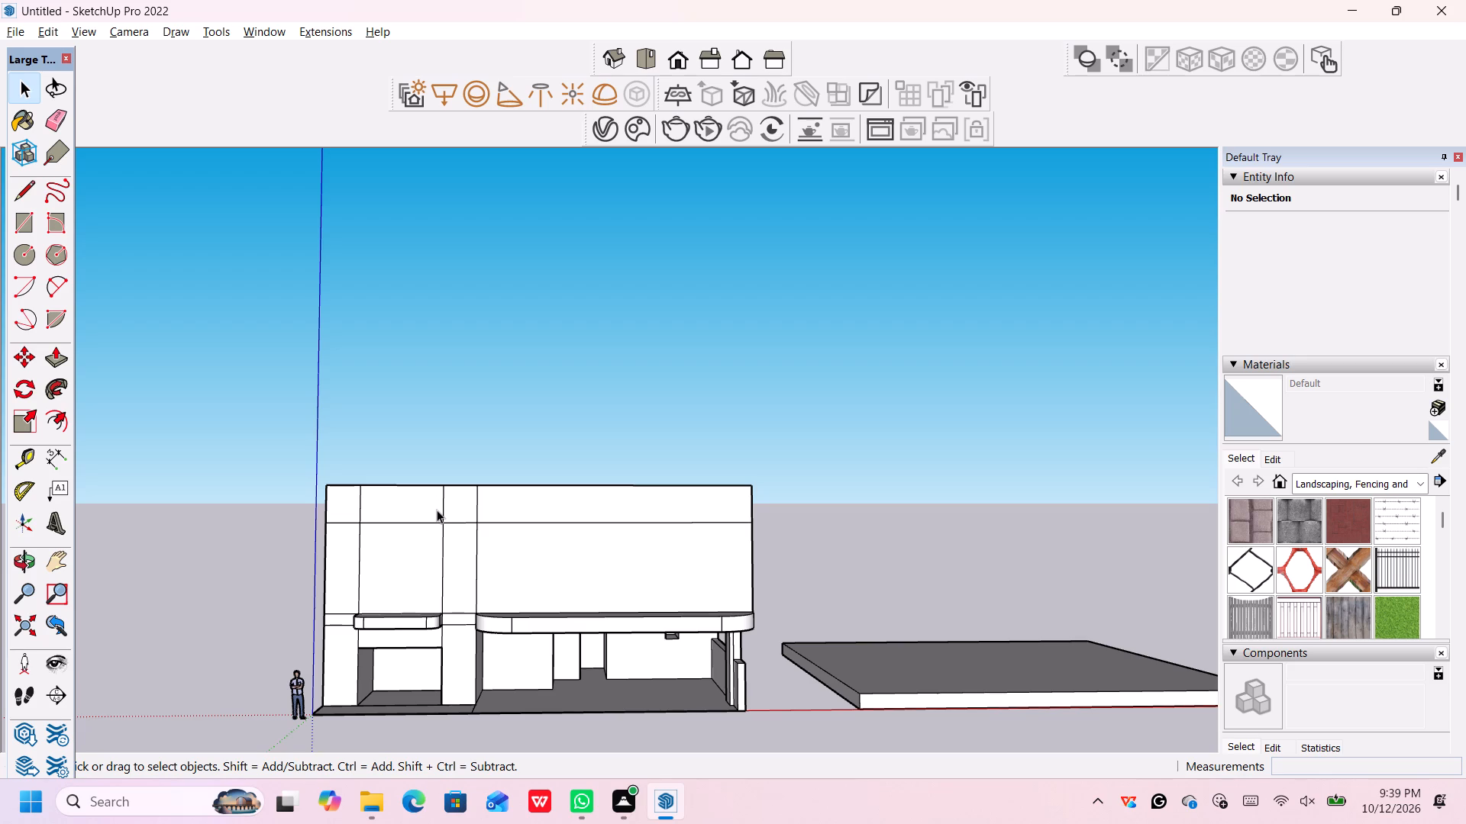
{"action": "key", "text": "e"}
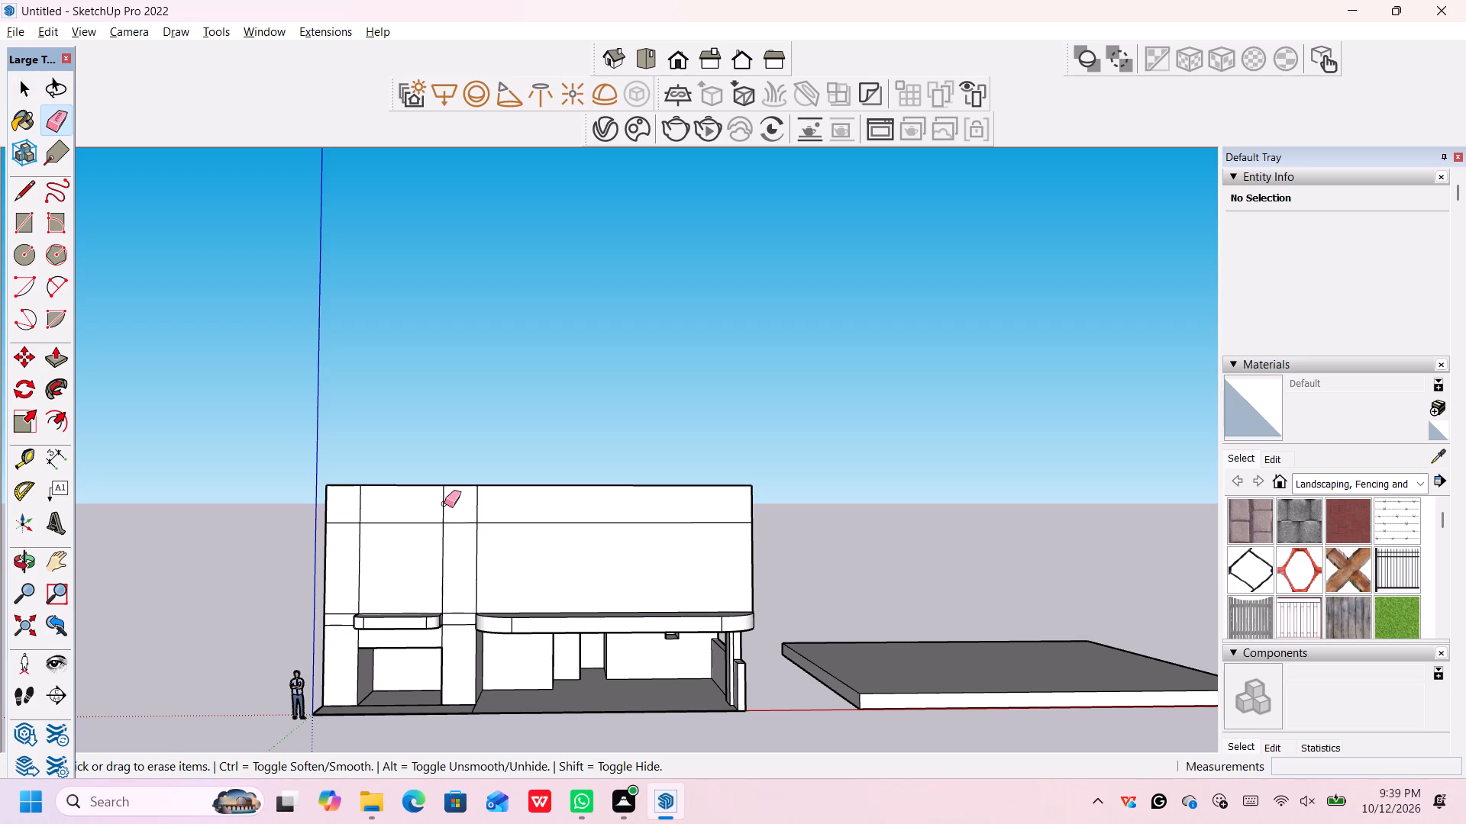
{"action": "left_click", "coordinate": [444, 504]}
{"action": "left_click", "coordinate": [360, 510]}
{"action": "left_click", "coordinate": [477, 497]}
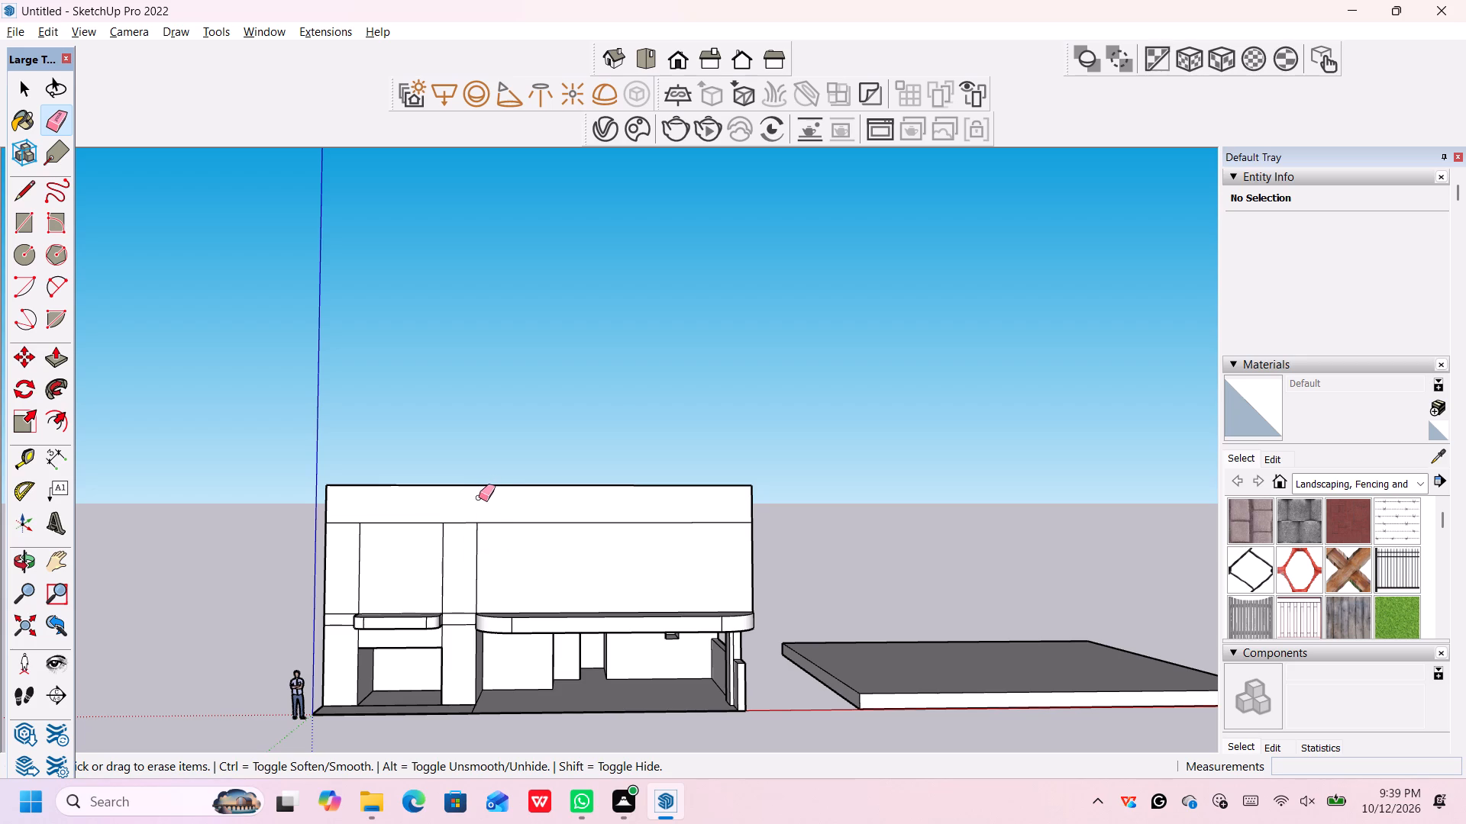
{"action": "scroll", "coordinate": [605, 426], "scroll_direction": "down", "scroll_amount": 3}
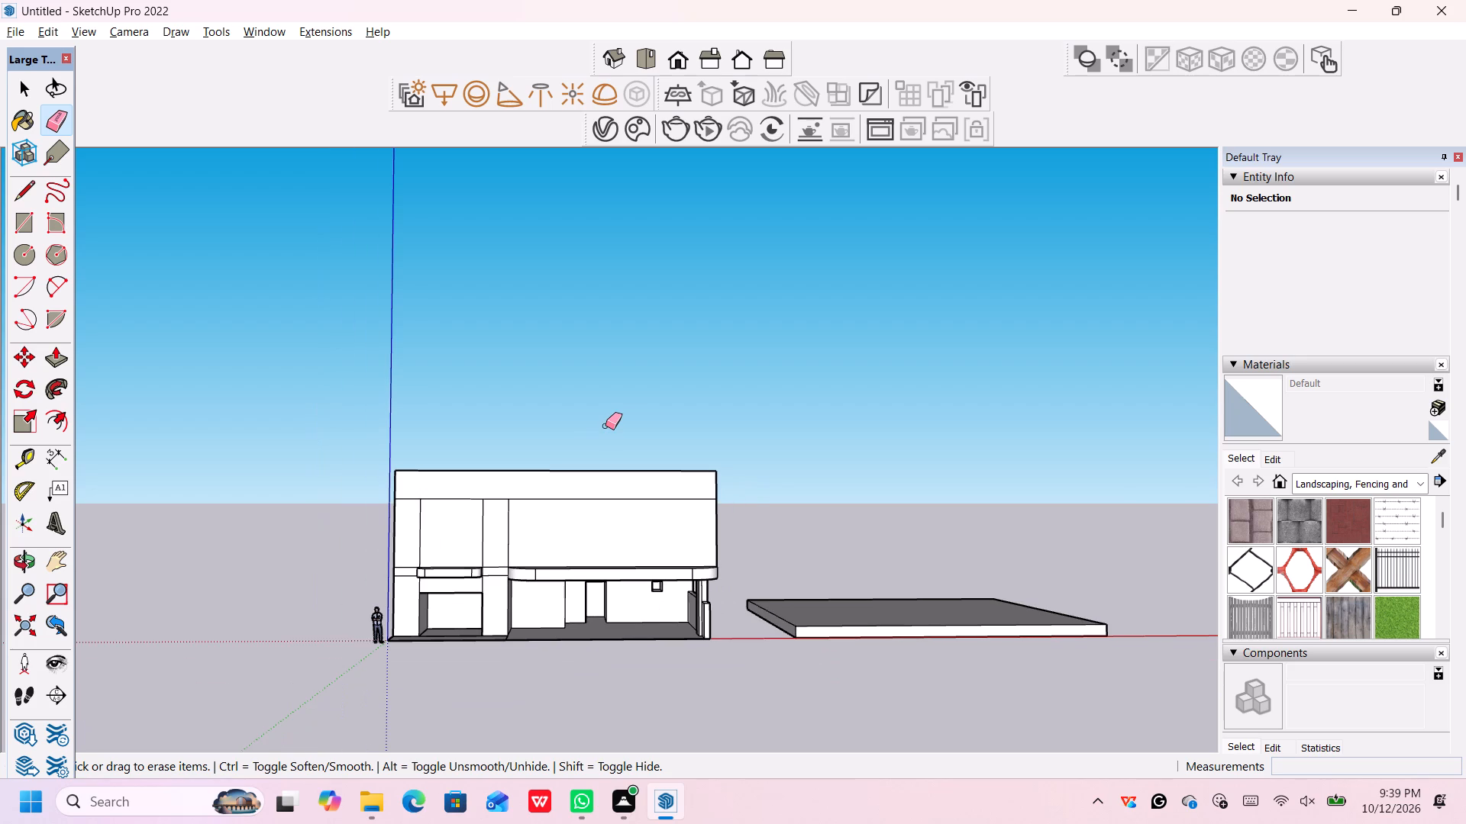
{"action": "key", "text": "space"}
Place a horizontal guide 3' below the bottom edge of the top band on the front facade.
{"action": "scroll", "coordinate": [602, 514], "scroll_direction": "down", "scroll_amount": 1}
{"action": "middle_click_drag", "start_coordinate": [602, 517], "coordinate": [608, 628]}
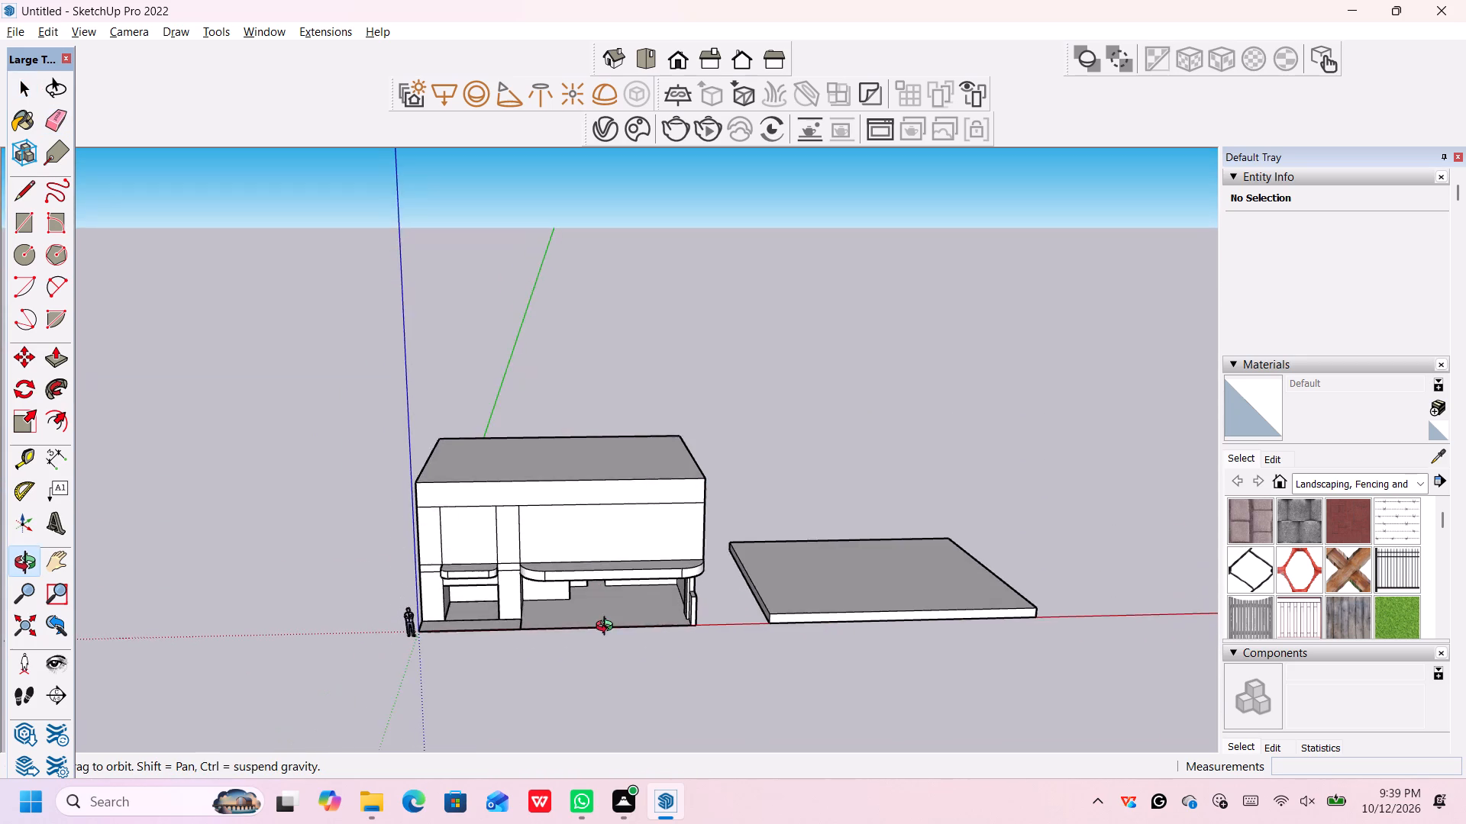
{"action": "middle_click_drag", "start_coordinate": [608, 628], "coordinate": [599, 535]}
{"action": "middle_click", "coordinate": [599, 533]}
{"action": "scroll", "coordinate": [469, 536], "scroll_direction": "up", "scroll_amount": 6}
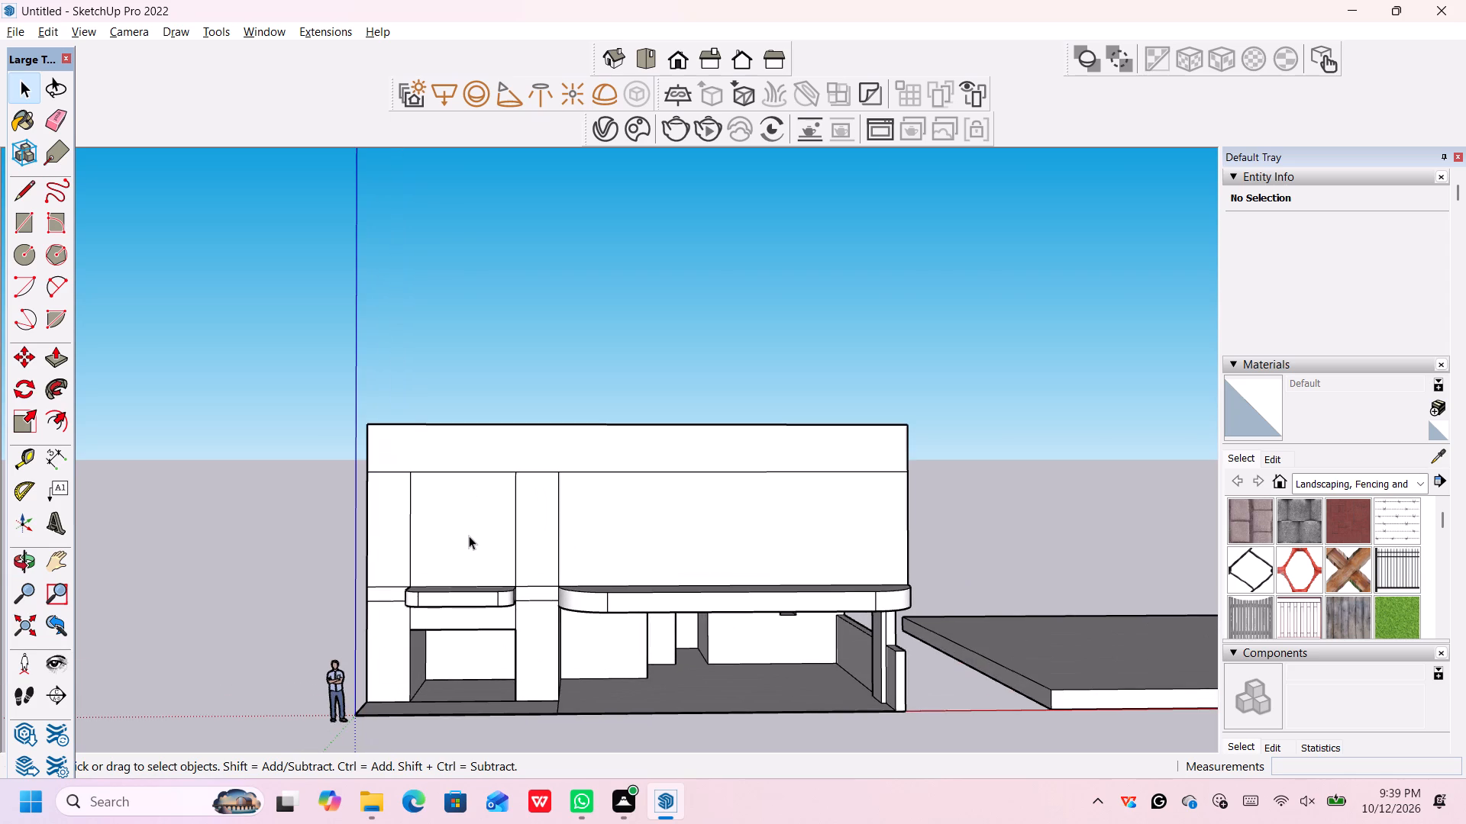
{"action": "key", "text": "t"}
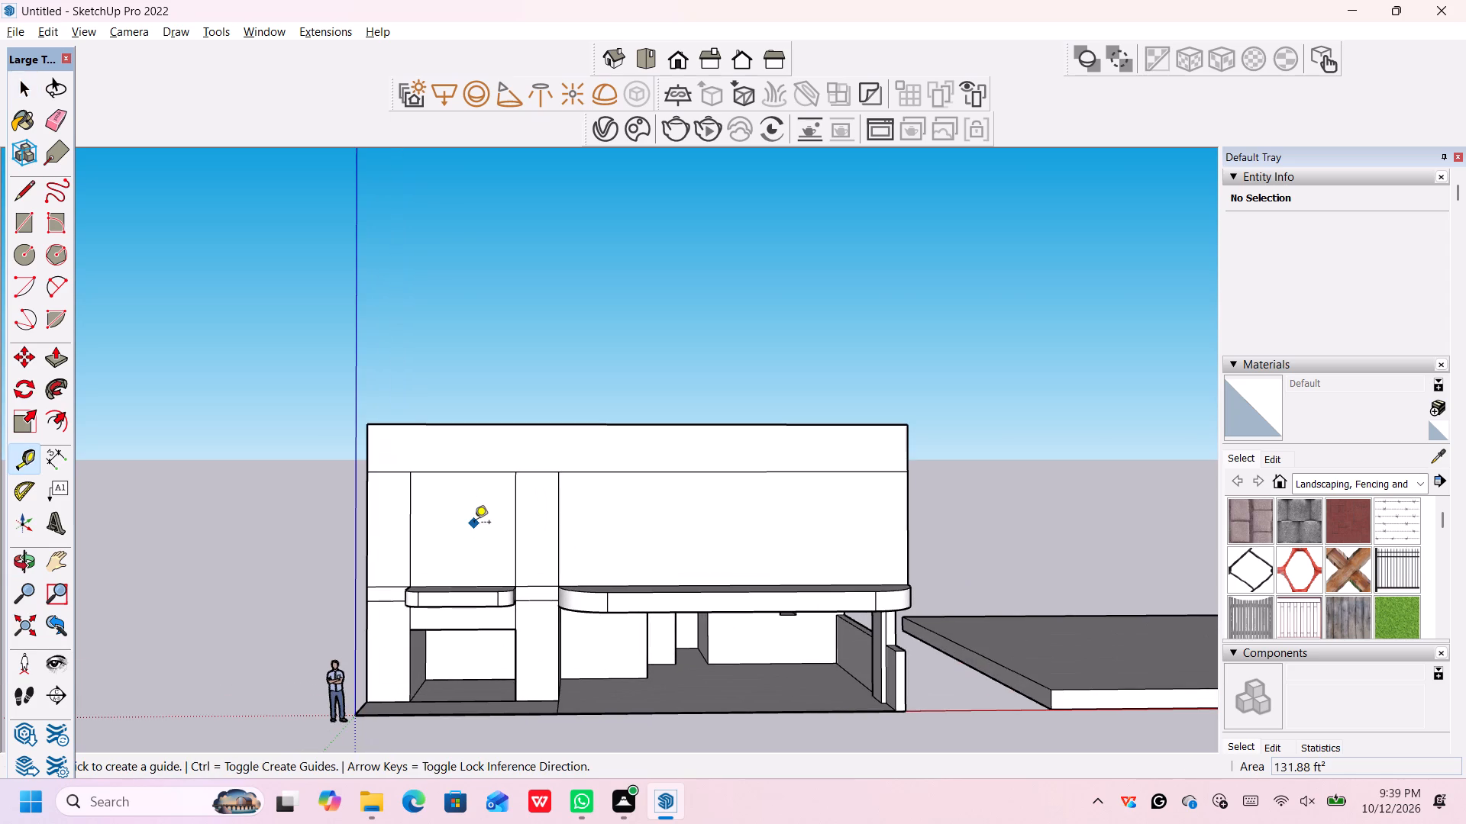
{"action": "left_click", "coordinate": [463, 472]}
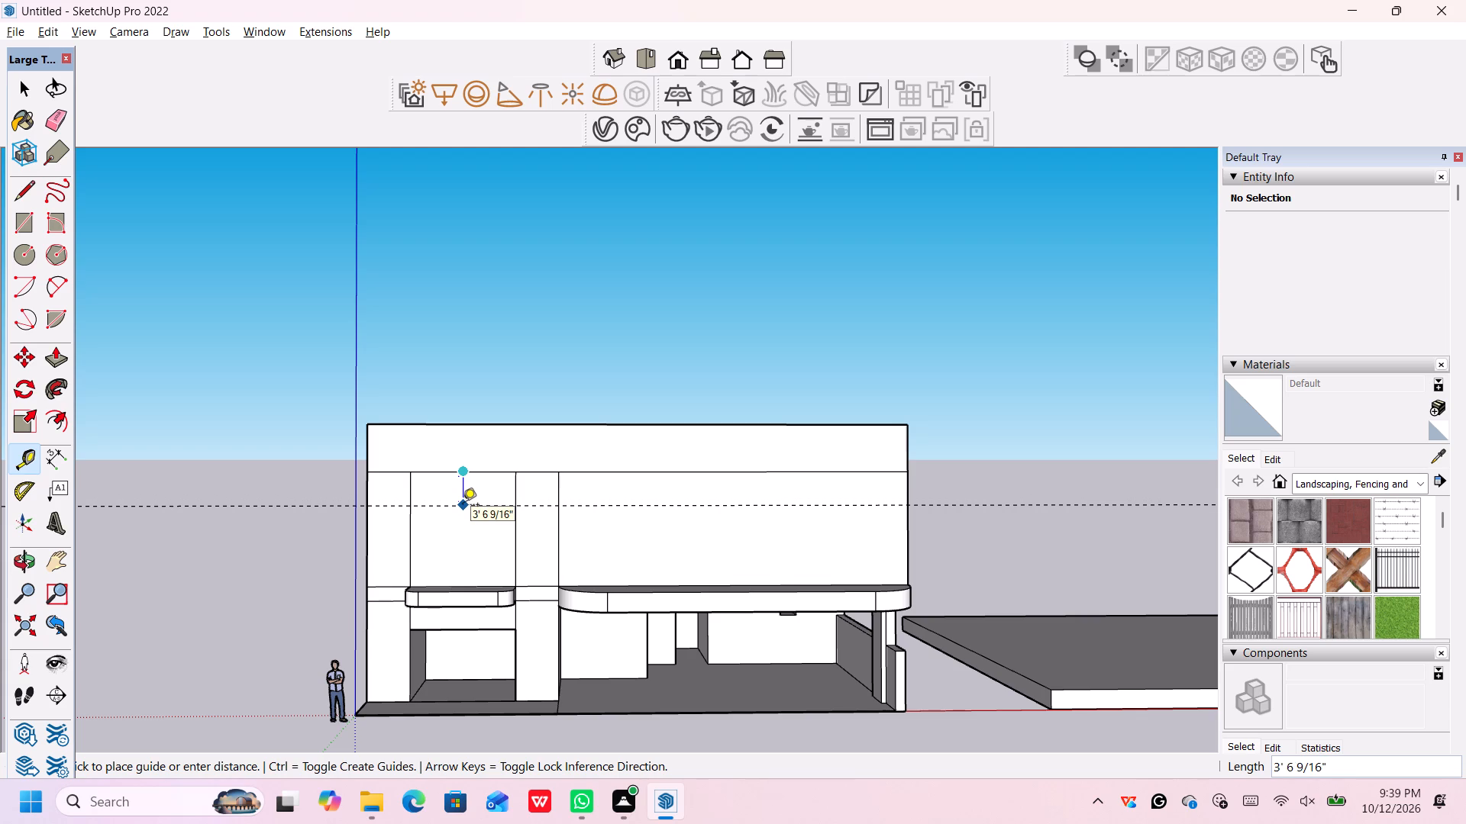
{"action": "key", "text": "3"}
{"action": "key", "text": "apostrophe"}
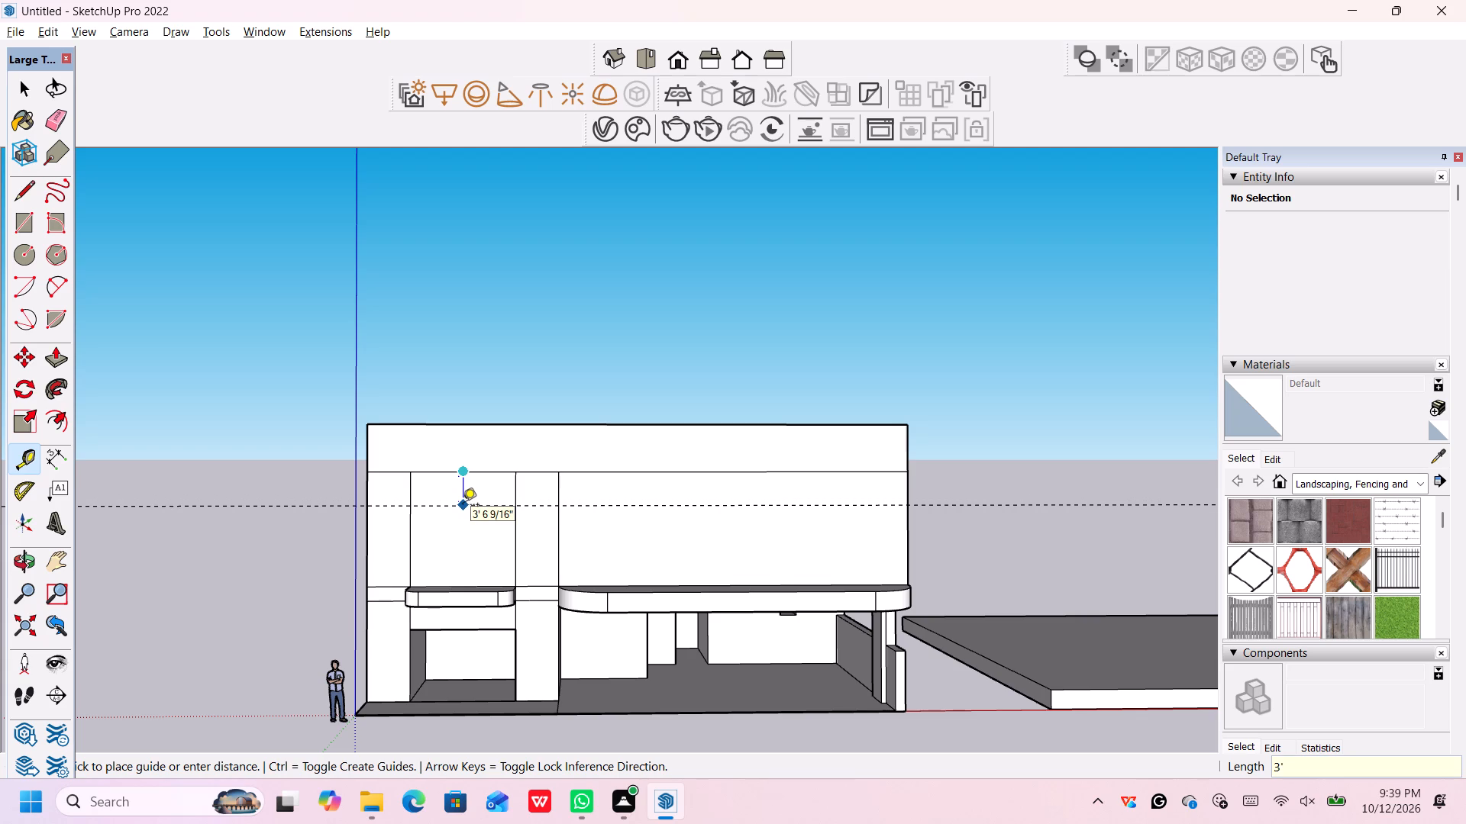
{"action": "key", "text": "Return"}
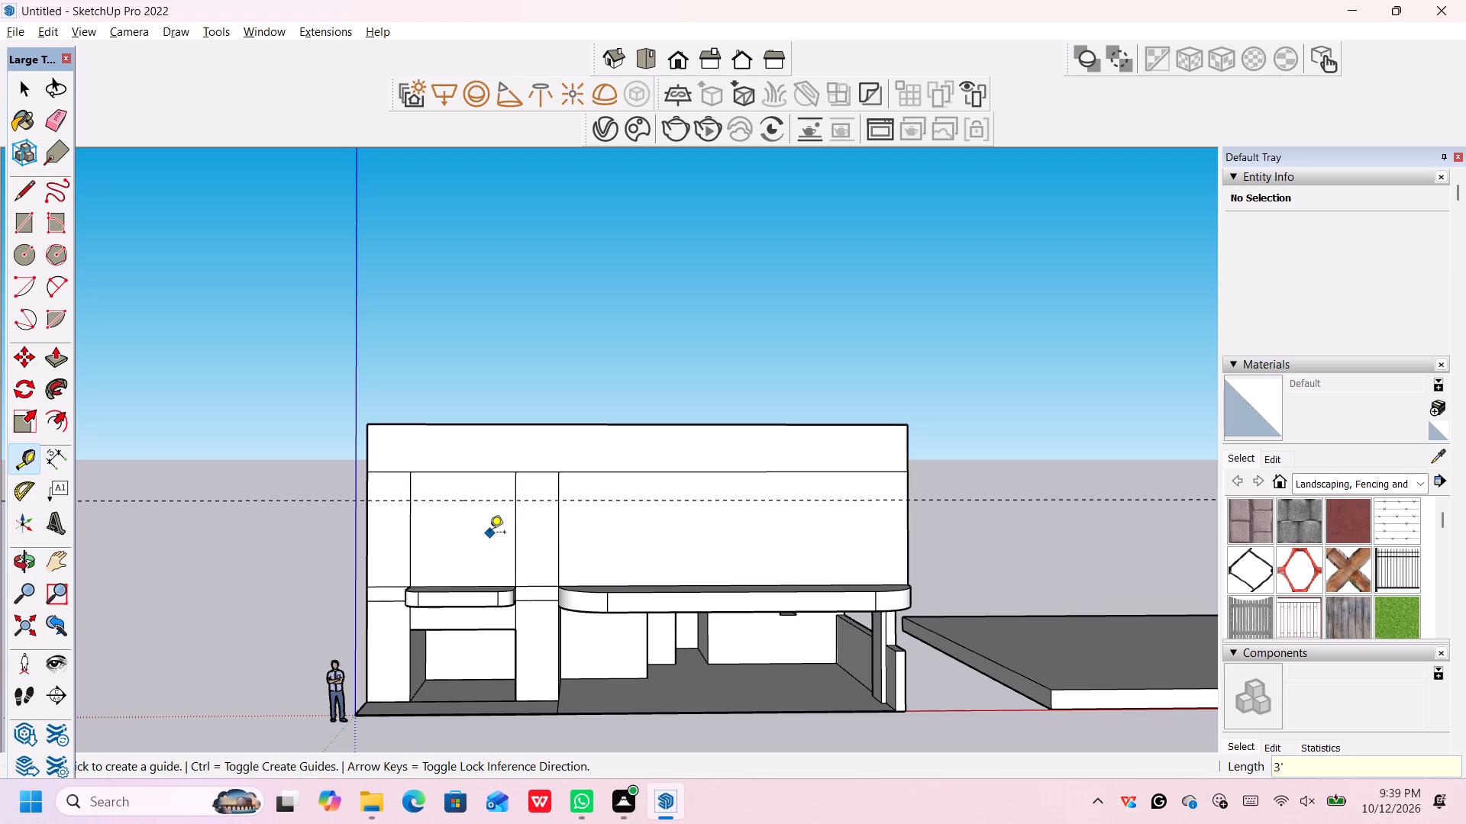
{"action": "scroll", "coordinate": [489, 533], "scroll_direction": "up", "scroll_amount": 1}
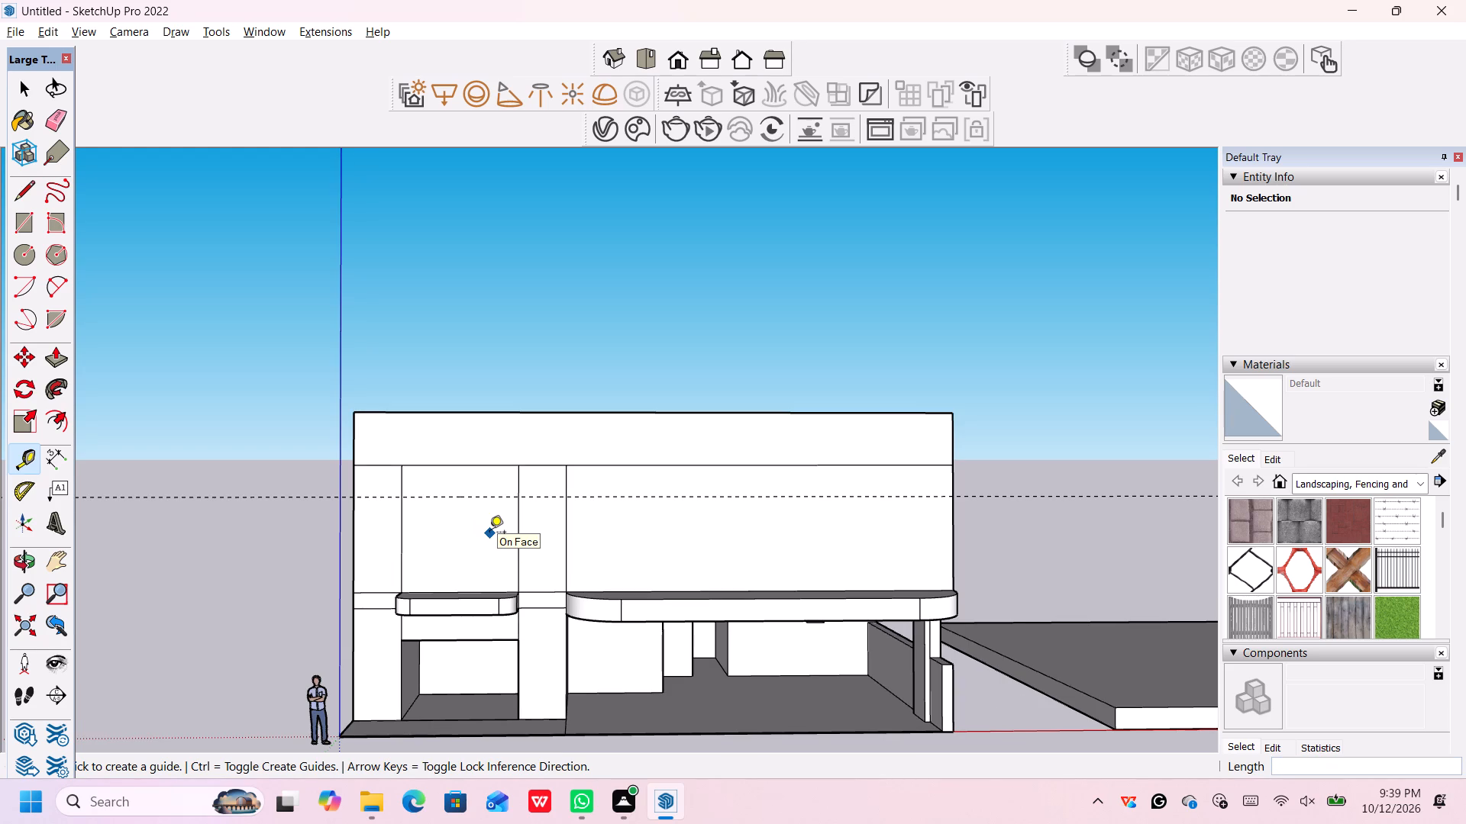
{"action": "key", "text": "space"}
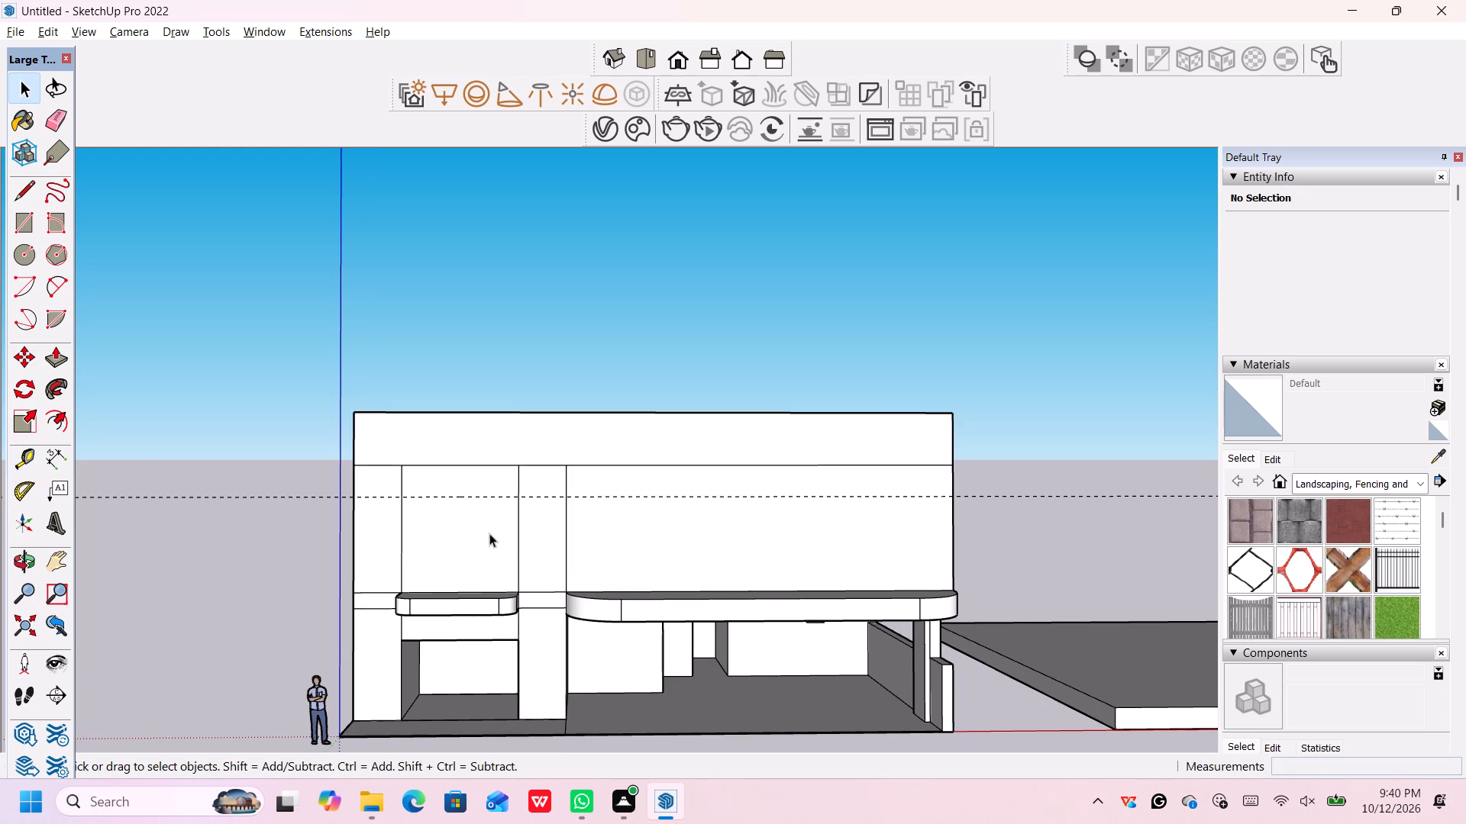
Draw a line about 11' long along the guide, between the vertical edges of the panel above the small rounded slab.
{"action": "key", "text": "l"}
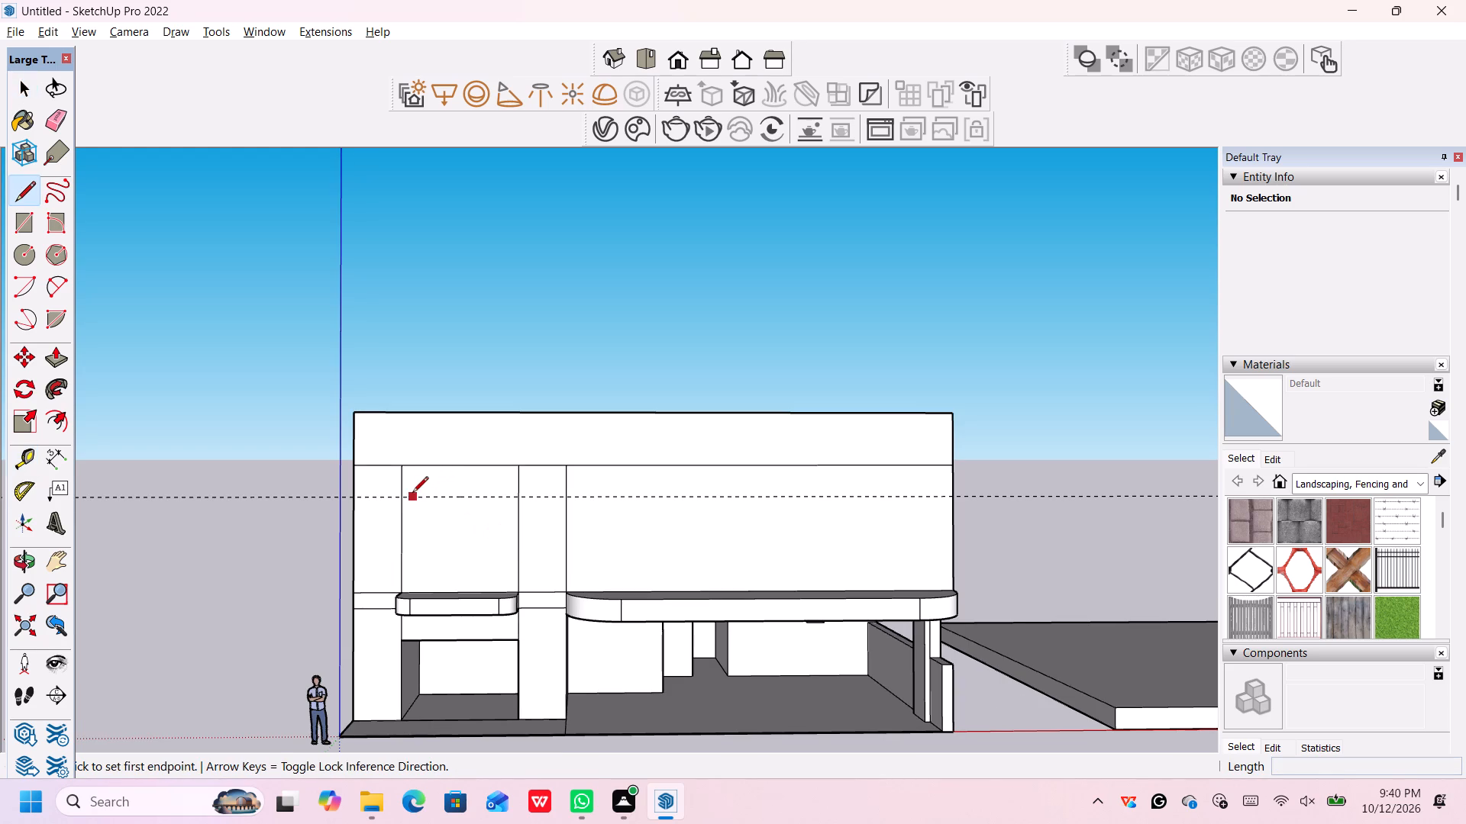
{"action": "left_click", "coordinate": [404, 496]}
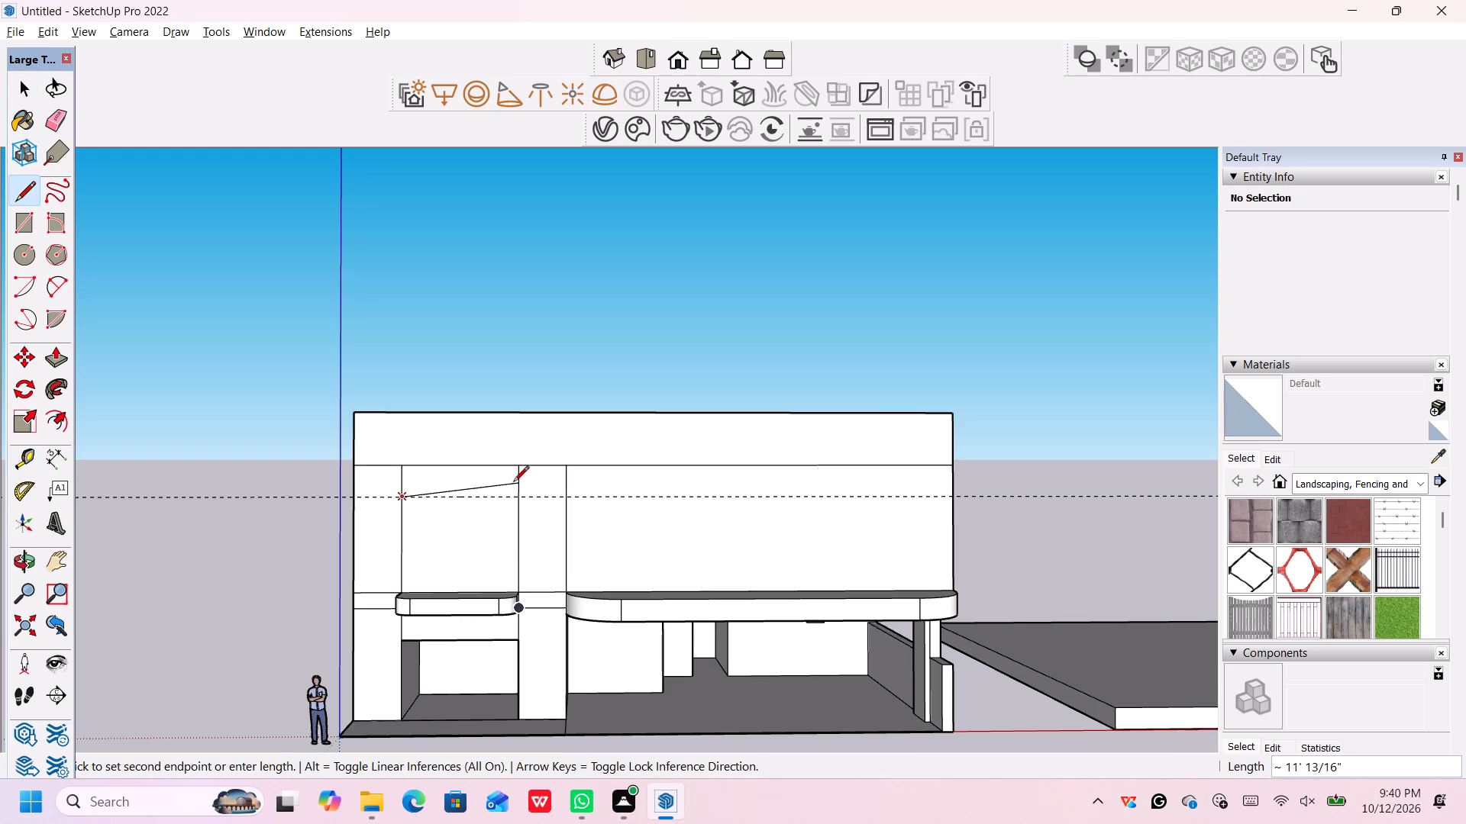
{"action": "left_click", "coordinate": [518, 497]}
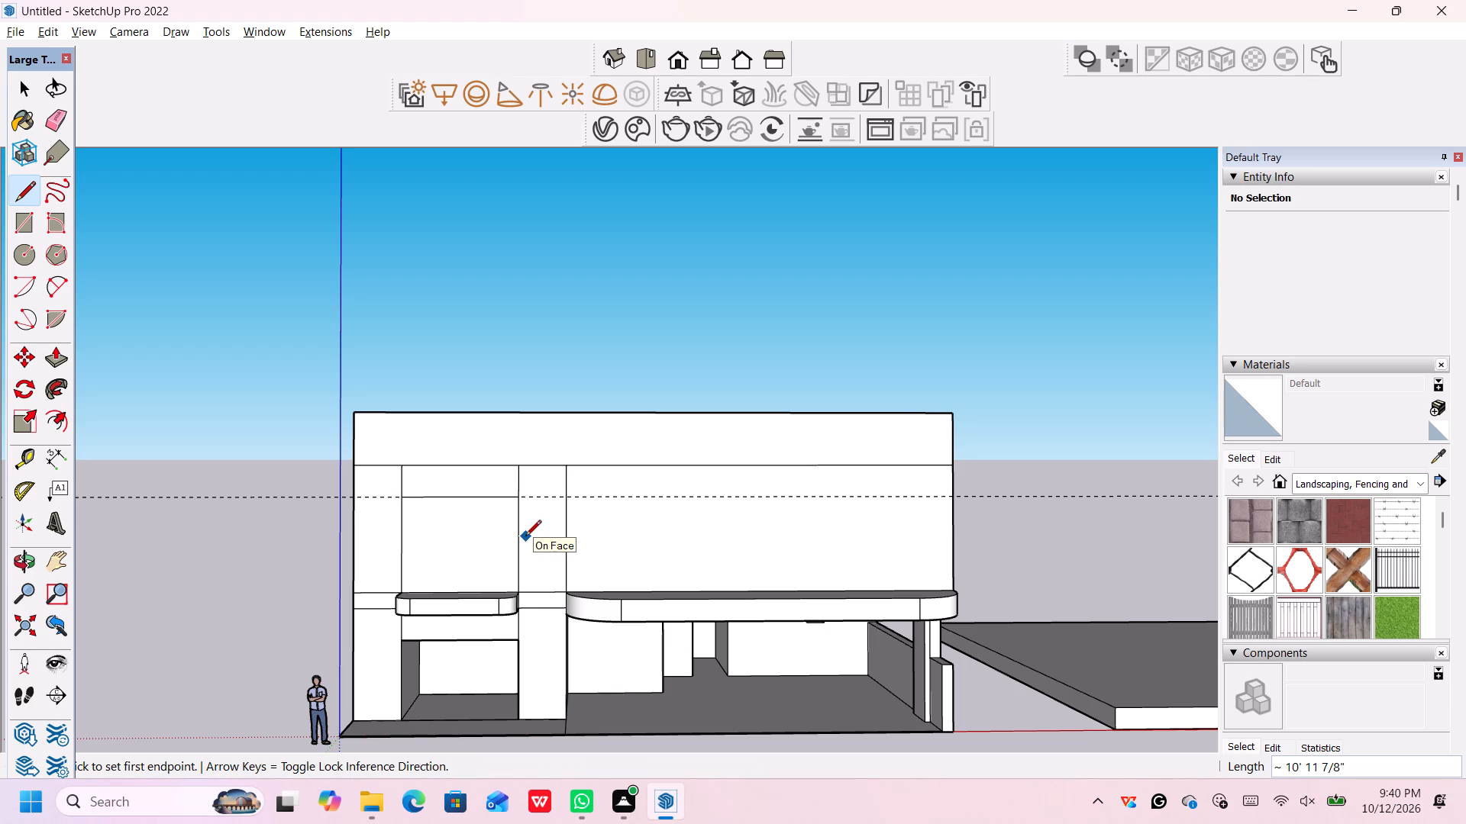
{"action": "key", "text": "space"}
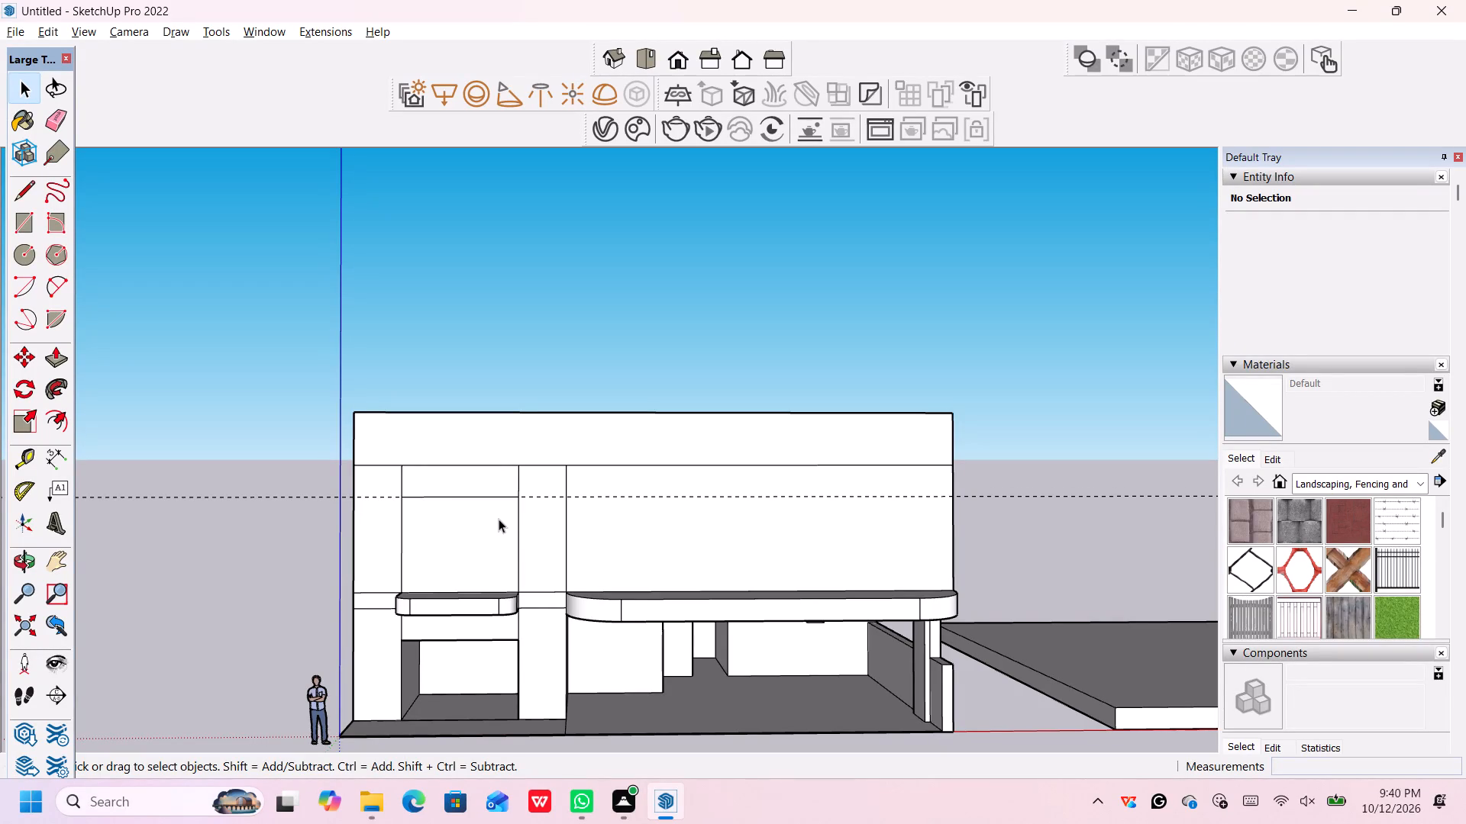
Push the panel face below the new line inward 10' to form a recessed first-floor balcony above the small rounded slab.
{"action": "key", "text": "p"}
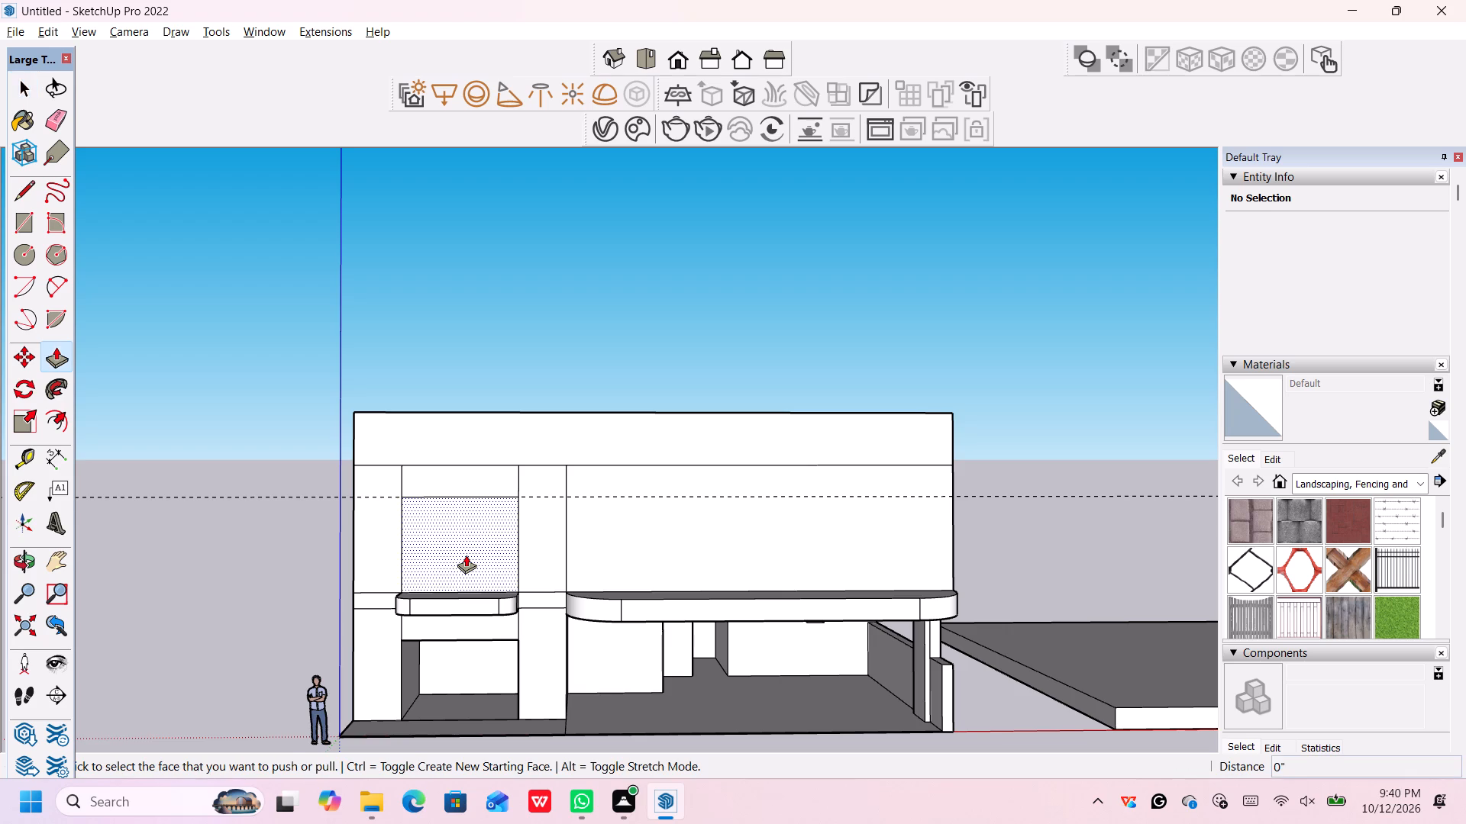
{"action": "left_click", "coordinate": [466, 555]}
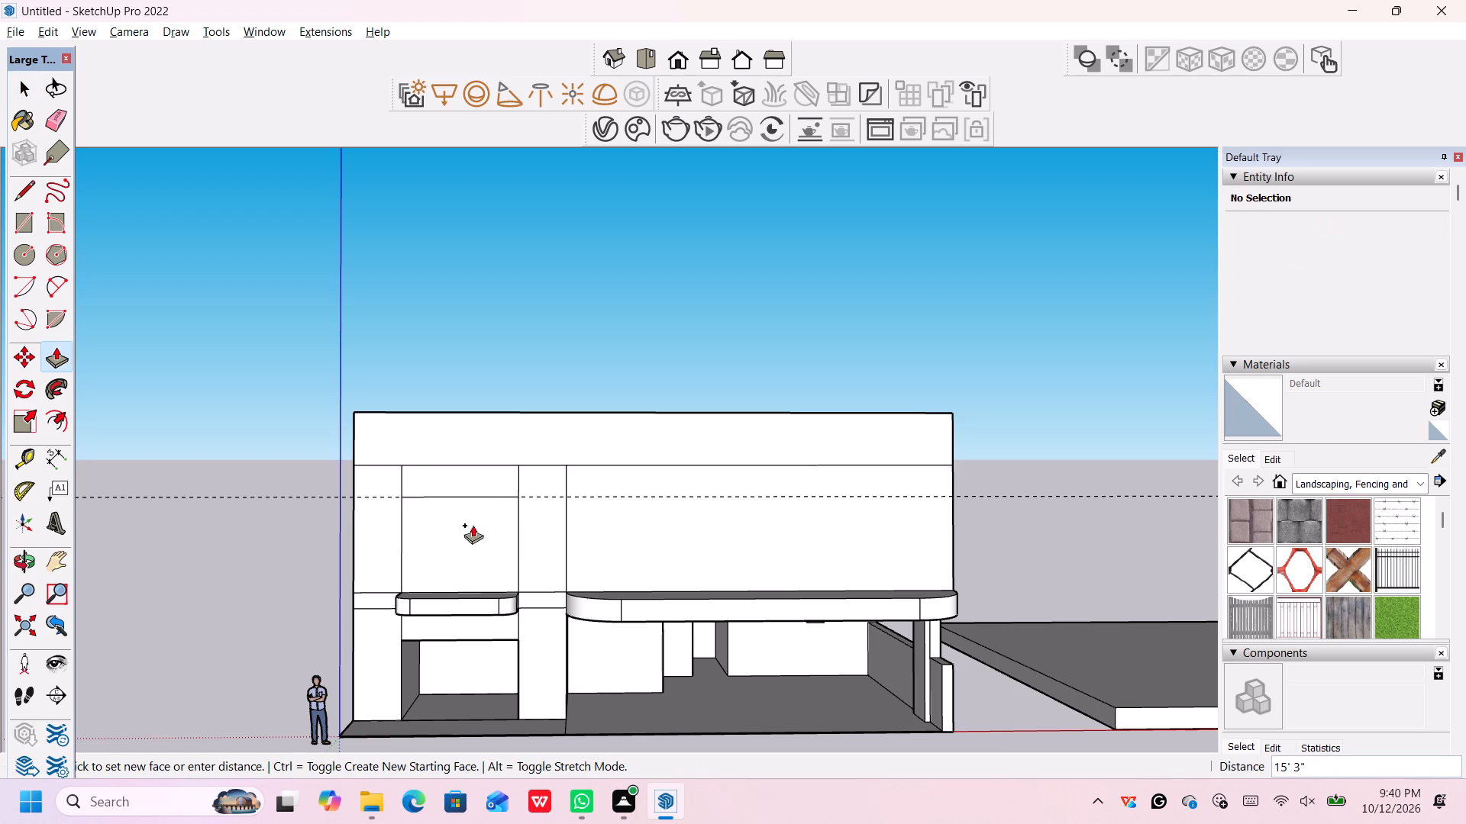
{"action": "middle_click_drag", "start_coordinate": [473, 529], "coordinate": [482, 584]}
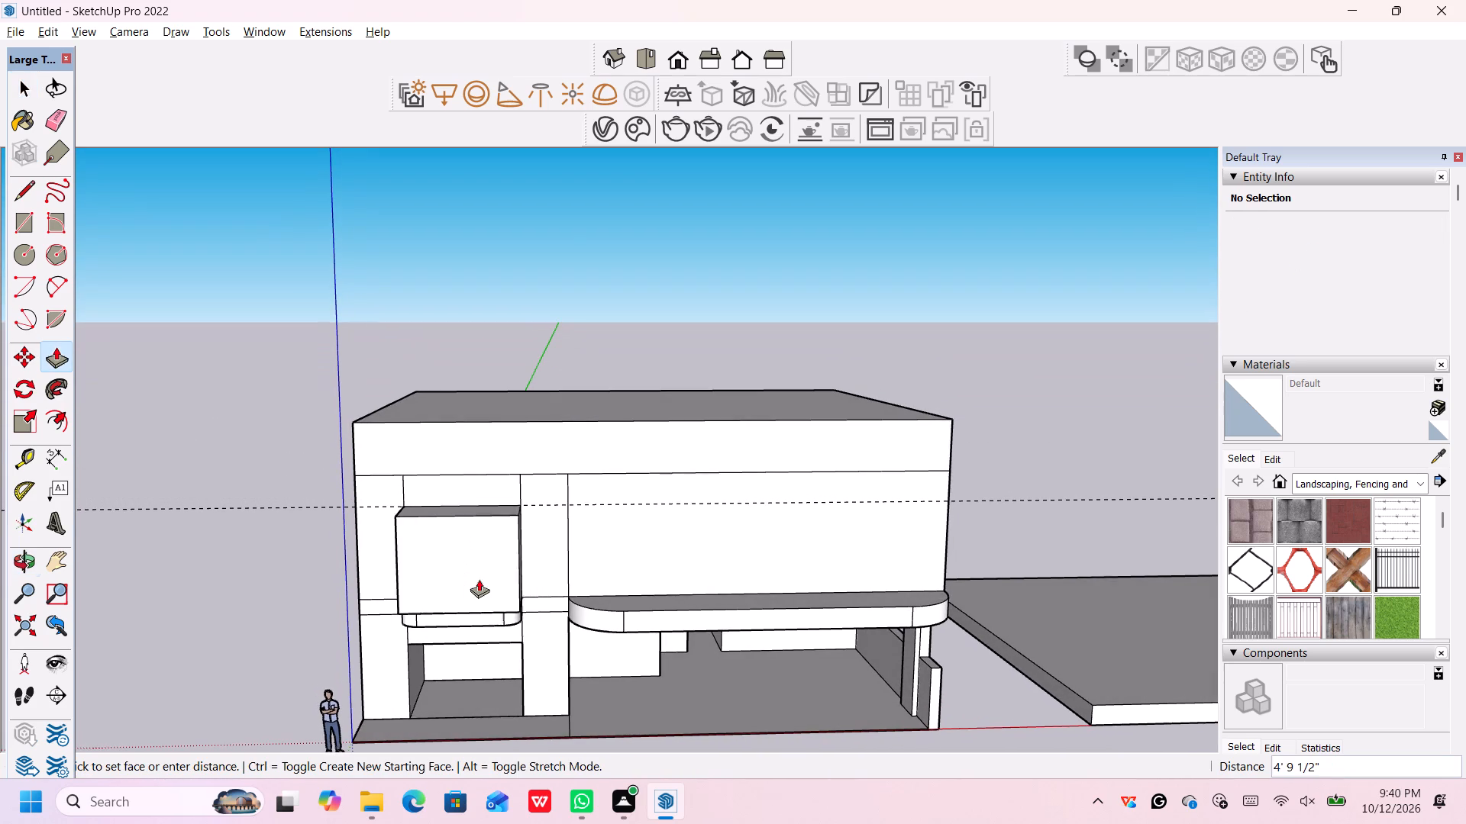
{"action": "scroll", "coordinate": [473, 542], "scroll_direction": "up", "scroll_amount": 14}
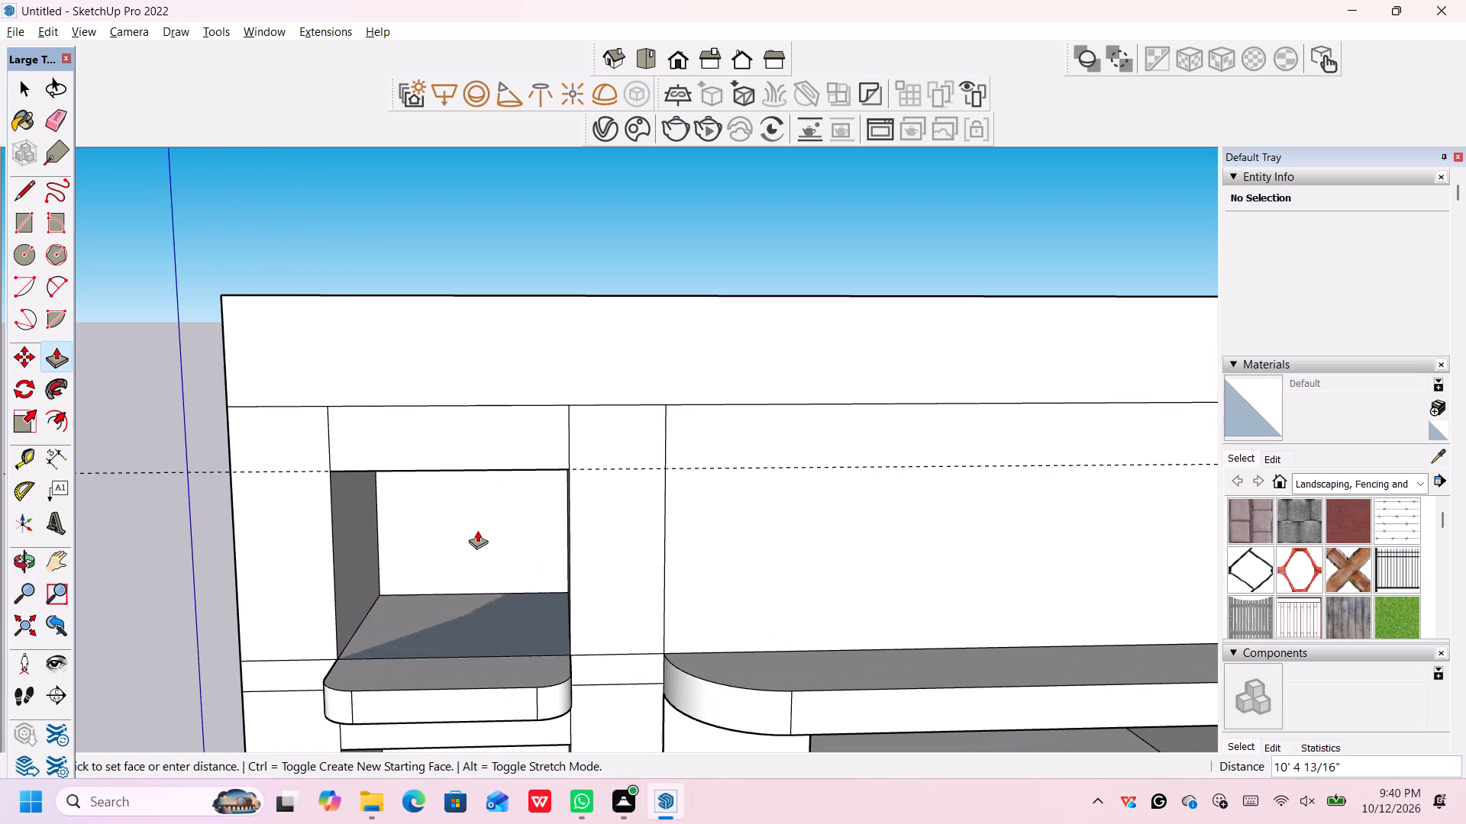
{"action": "scroll", "coordinate": [478, 529], "scroll_direction": "up", "scroll_amount": 5}
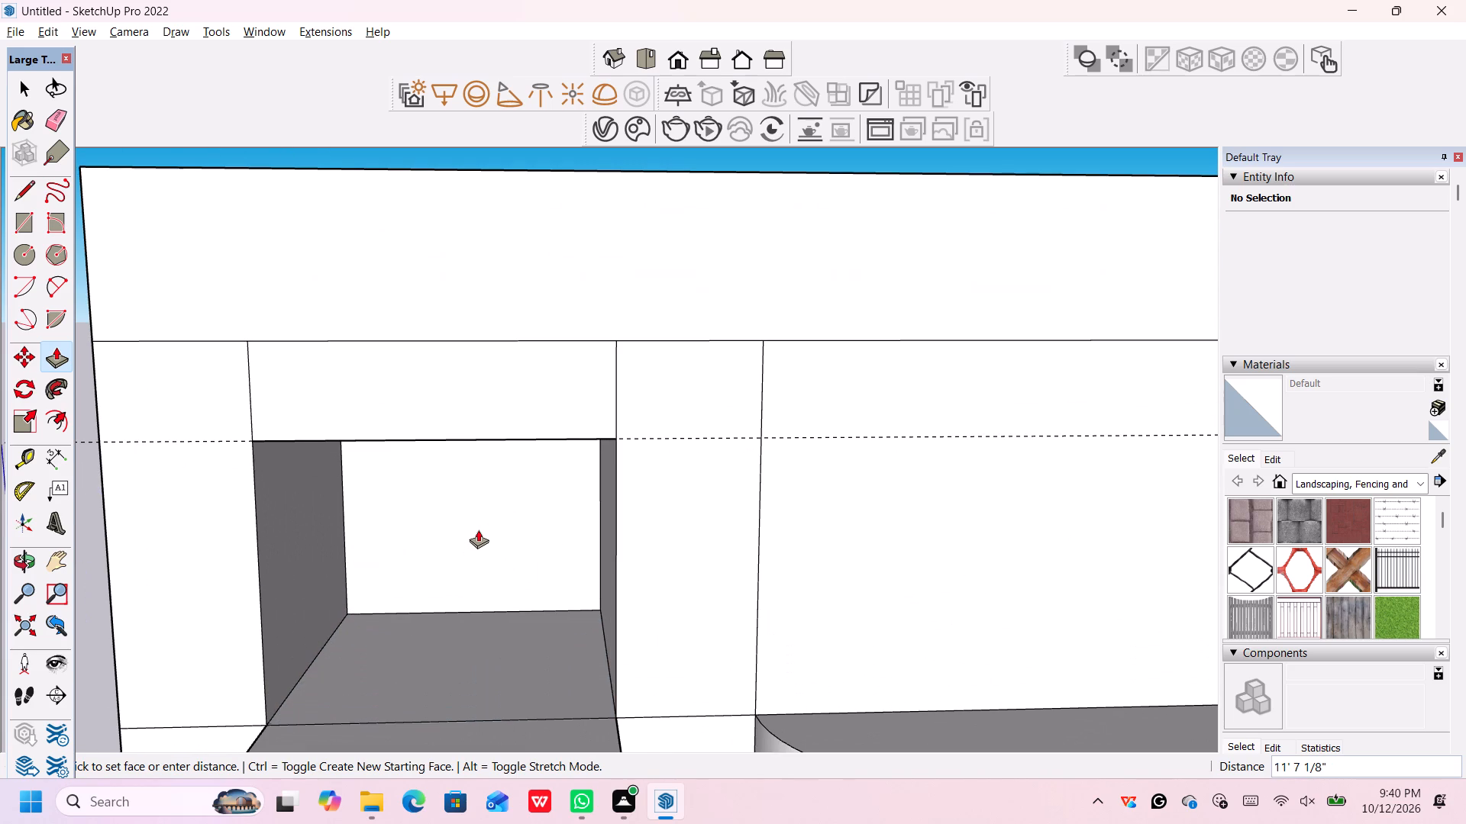
{"action": "type", "text": "10'"}
{"action": "key", "text": "Return"}
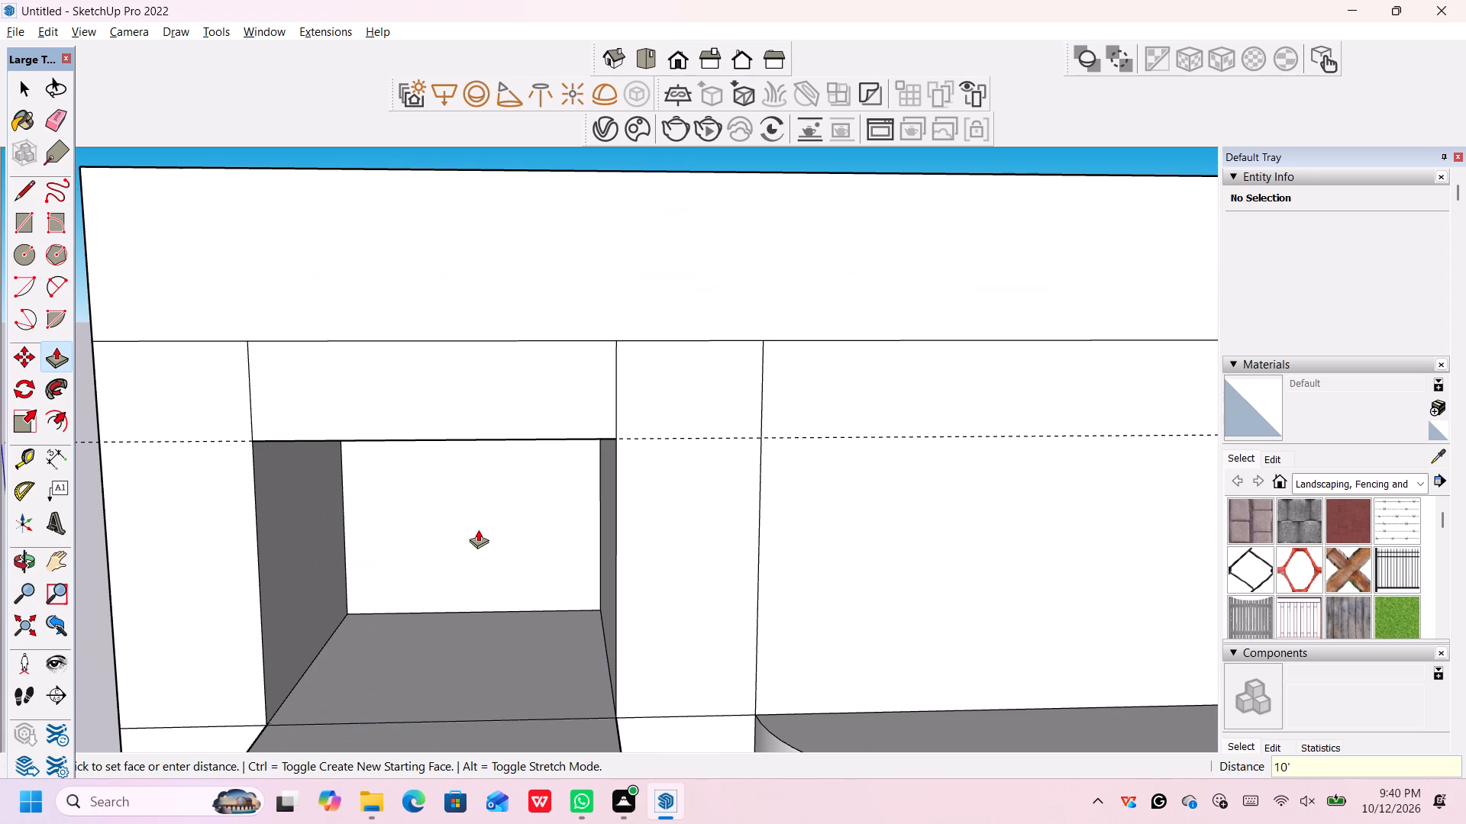
Adjust the recessed first-floor balcony's floor face by about 4 7/16" with Push/Pull.
{"action": "scroll", "coordinate": [478, 529], "scroll_direction": "down", "scroll_amount": 9}
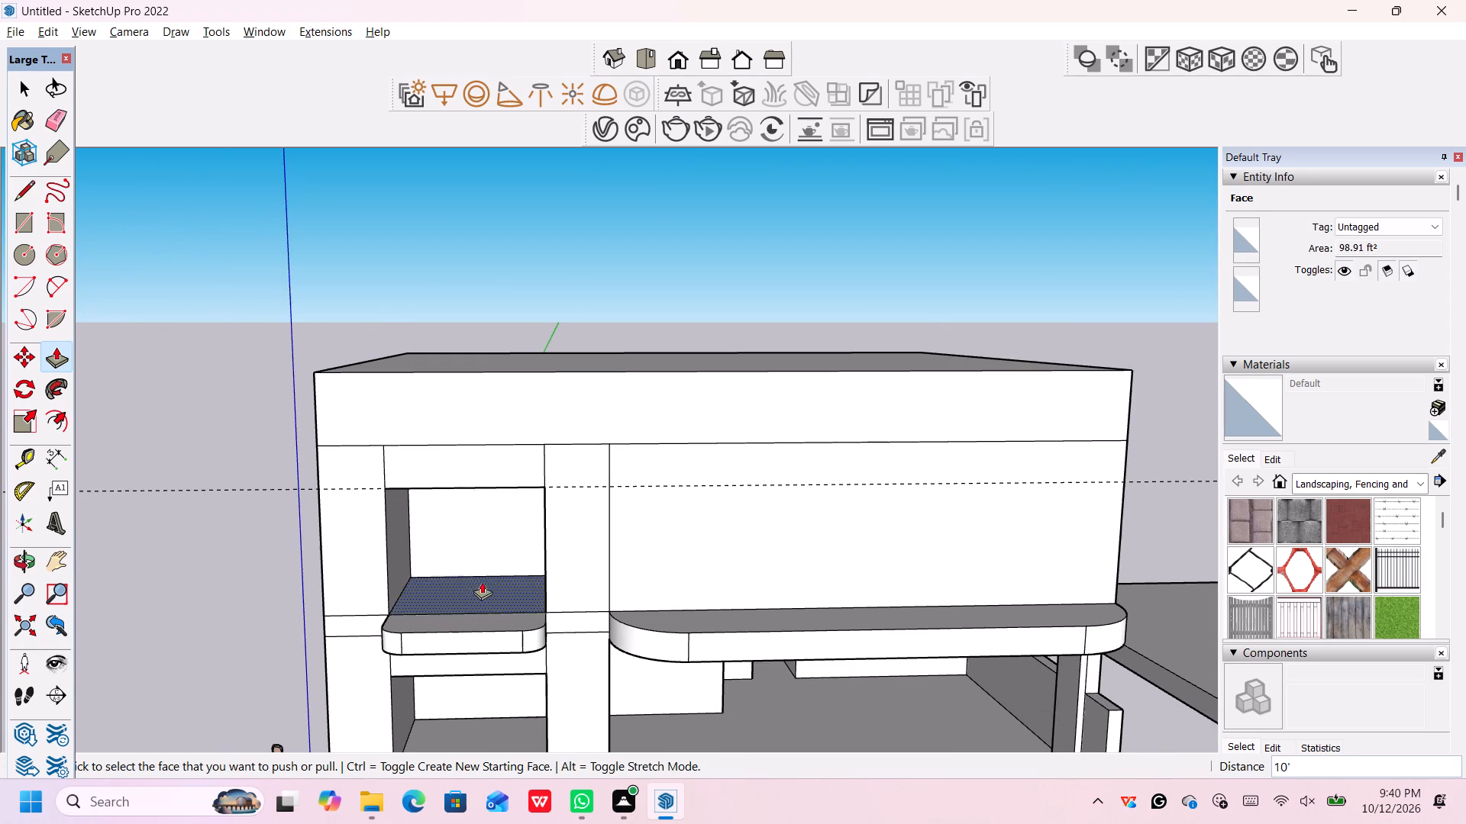
{"action": "middle_click_drag", "start_coordinate": [482, 582], "coordinate": [490, 652]}
{"action": "scroll", "coordinate": [474, 596], "scroll_direction": "up", "scroll_amount": 4}
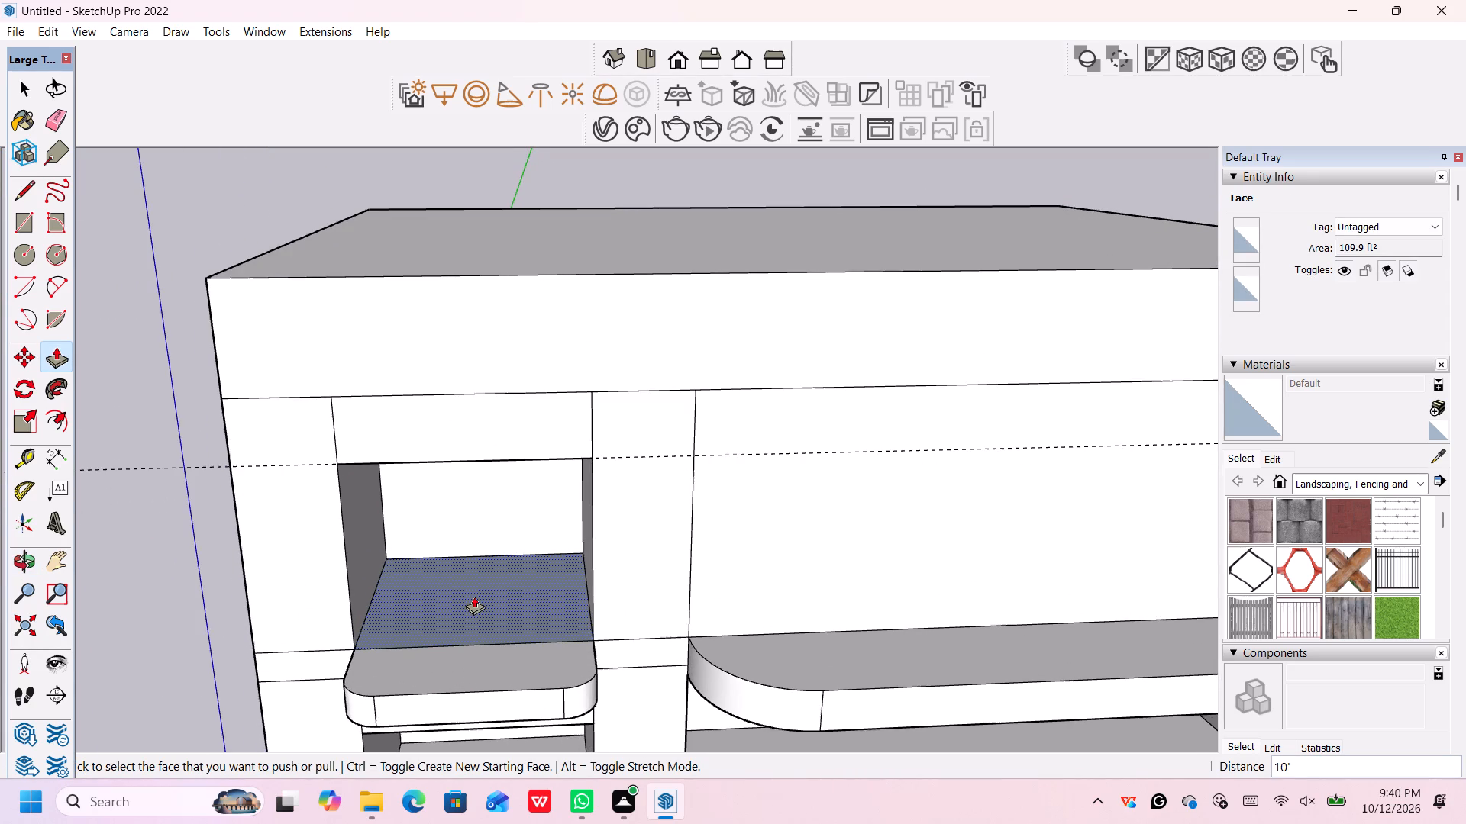
{"action": "scroll", "coordinate": [474, 596], "scroll_direction": "up", "scroll_amount": 4}
{"action": "left_click", "coordinate": [470, 613]}
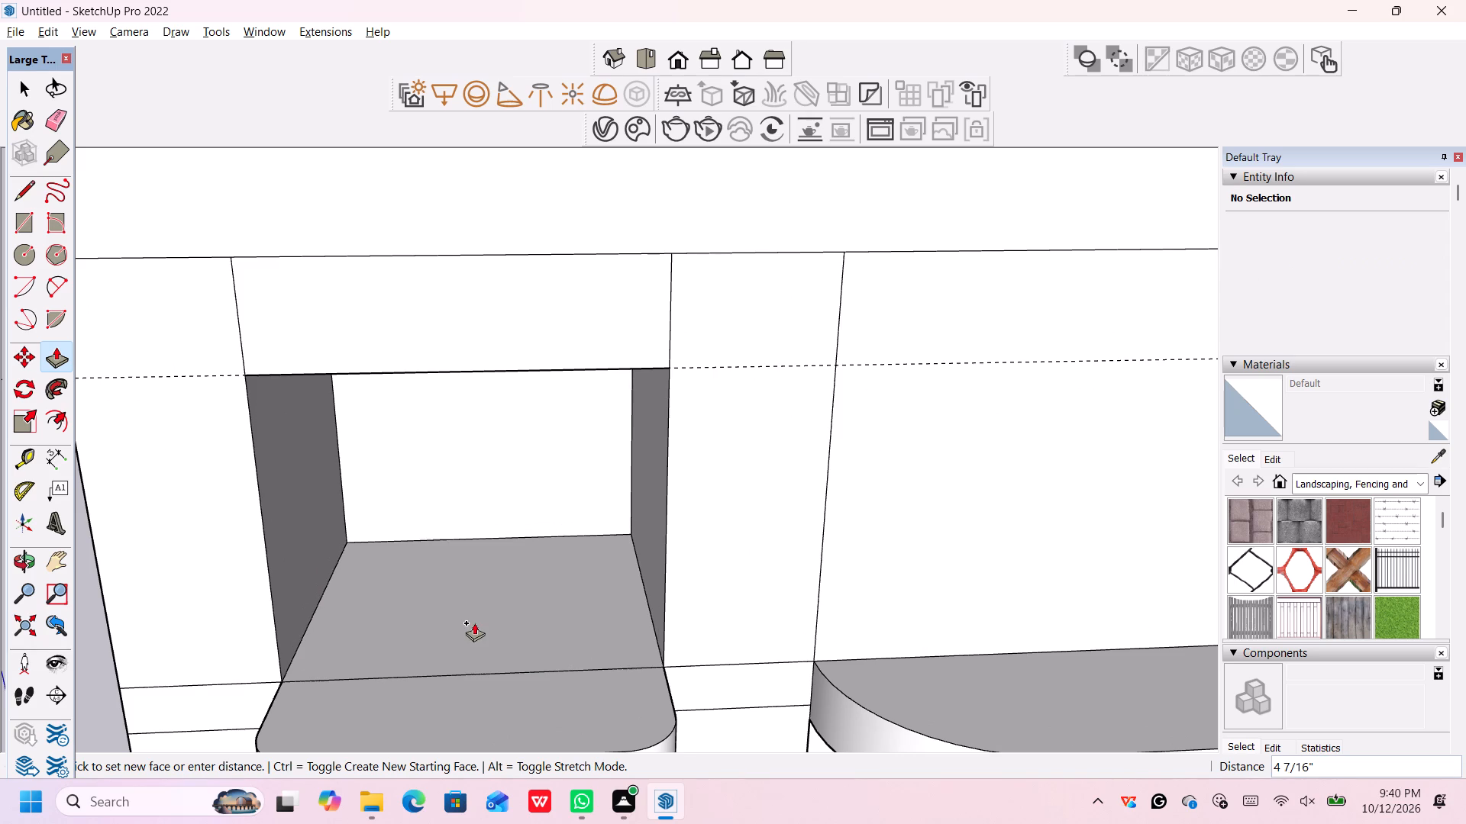
{"action": "left_click", "coordinate": [474, 623]}
Examine the front facade's massing, including the recessed balcony, both rounded slabs and the top band, from several angles.
{"action": "scroll", "coordinate": [483, 618], "scroll_direction": "down", "scroll_amount": 13}
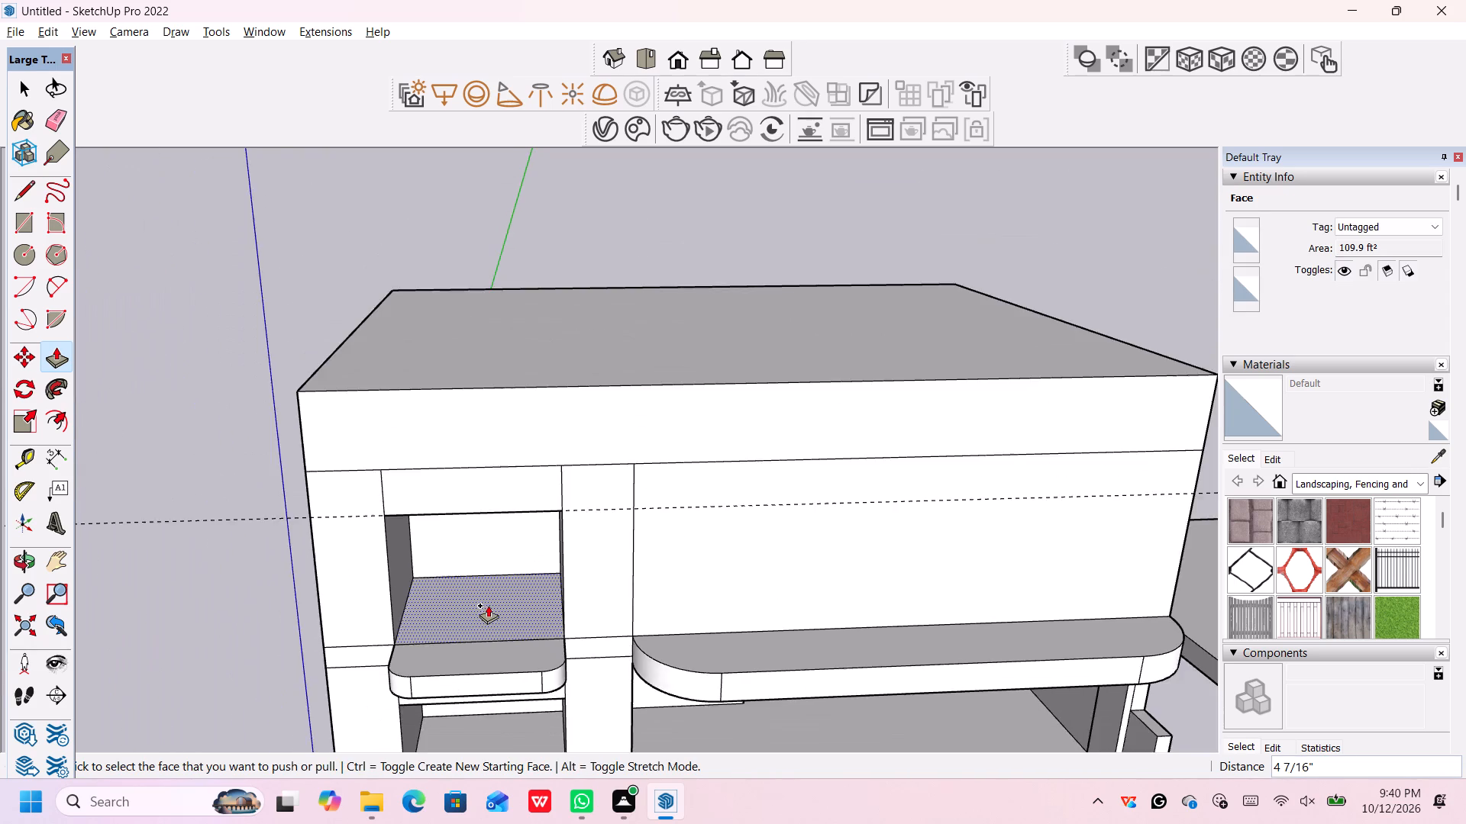
{"action": "scroll", "coordinate": [489, 604], "scroll_direction": "down", "scroll_amount": 13}
{"action": "middle_click_drag", "start_coordinate": [892, 510], "coordinate": [891, 456]}
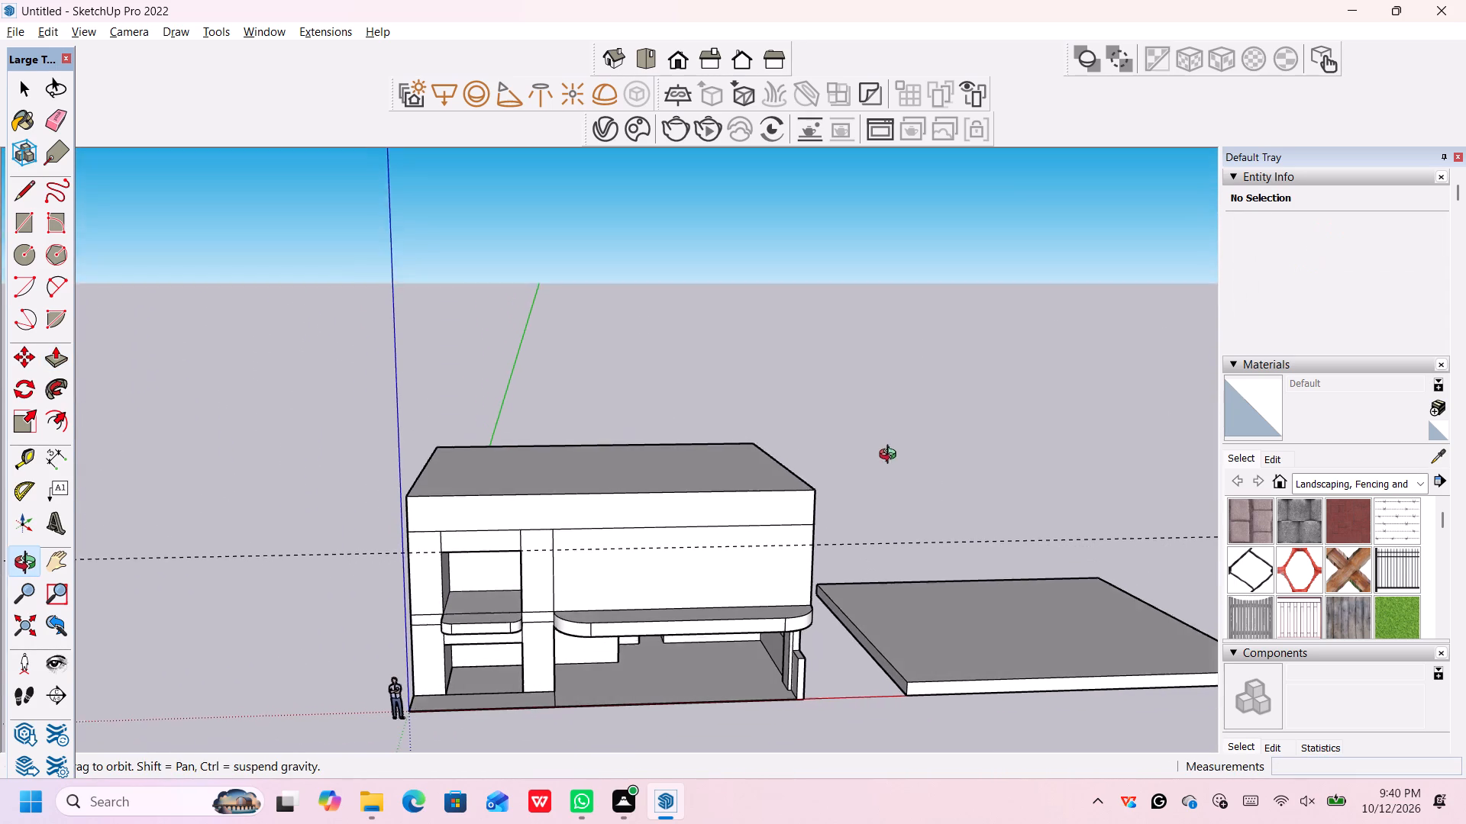
{"action": "middle_click_drag", "start_coordinate": [891, 456], "coordinate": [891, 452]}
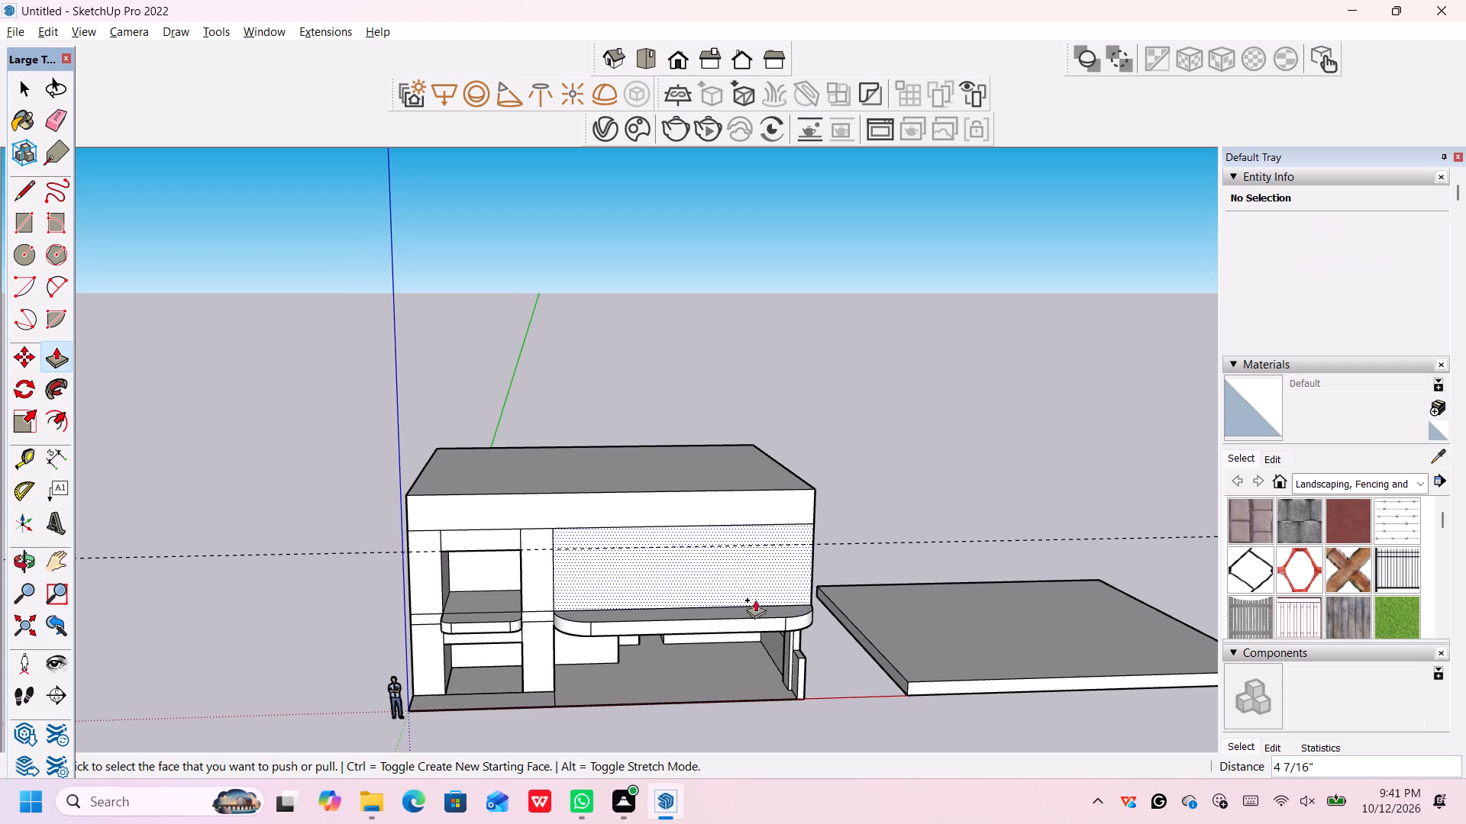
{"action": "middle_click_drag", "start_coordinate": [729, 710], "coordinate": [725, 601]}
{"action": "middle_click_drag", "start_coordinate": [576, 722], "coordinate": [580, 726]}
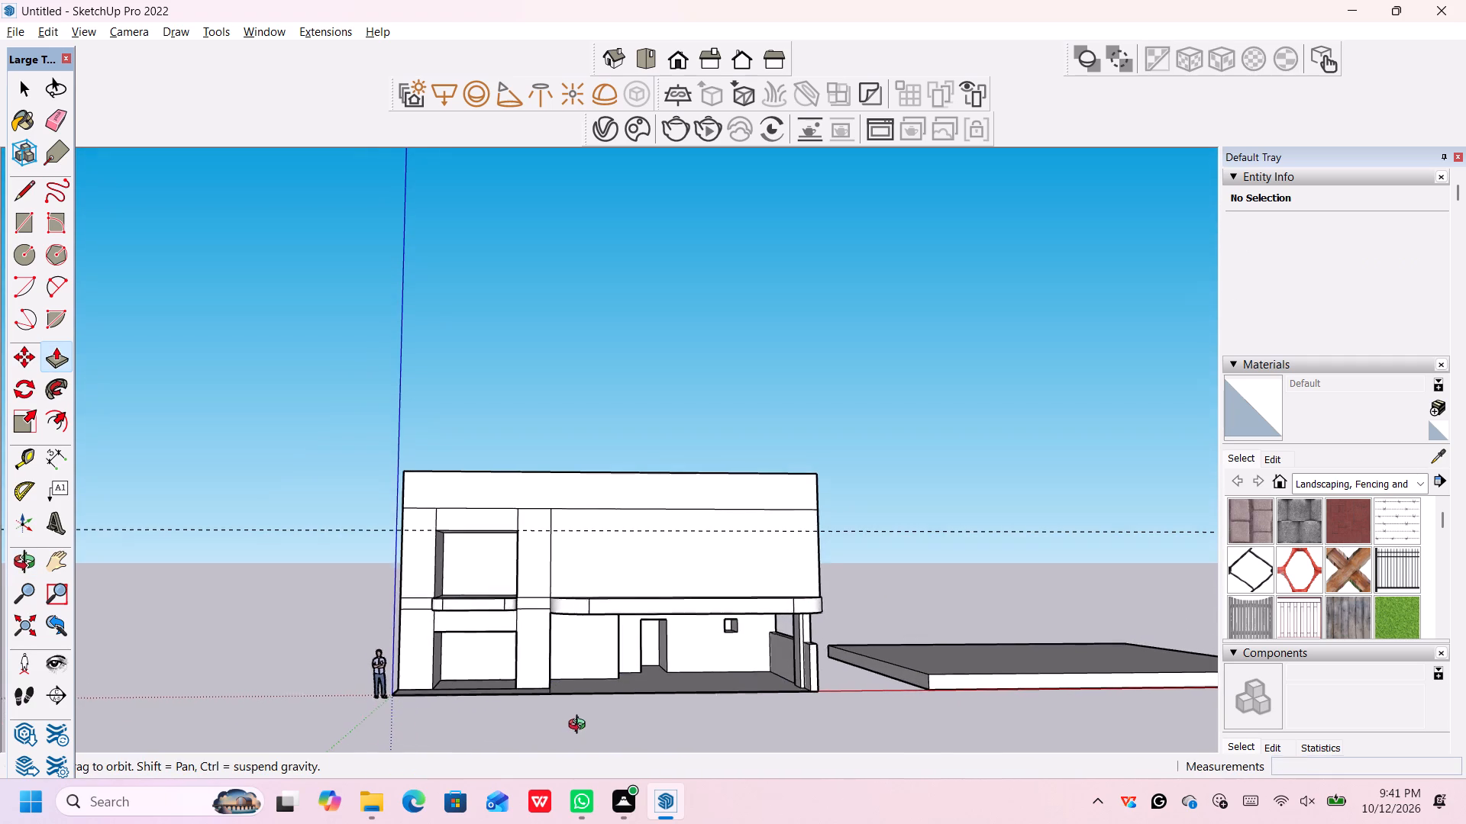
{"action": "middle_click_drag", "start_coordinate": [580, 726], "coordinate": [594, 733]}
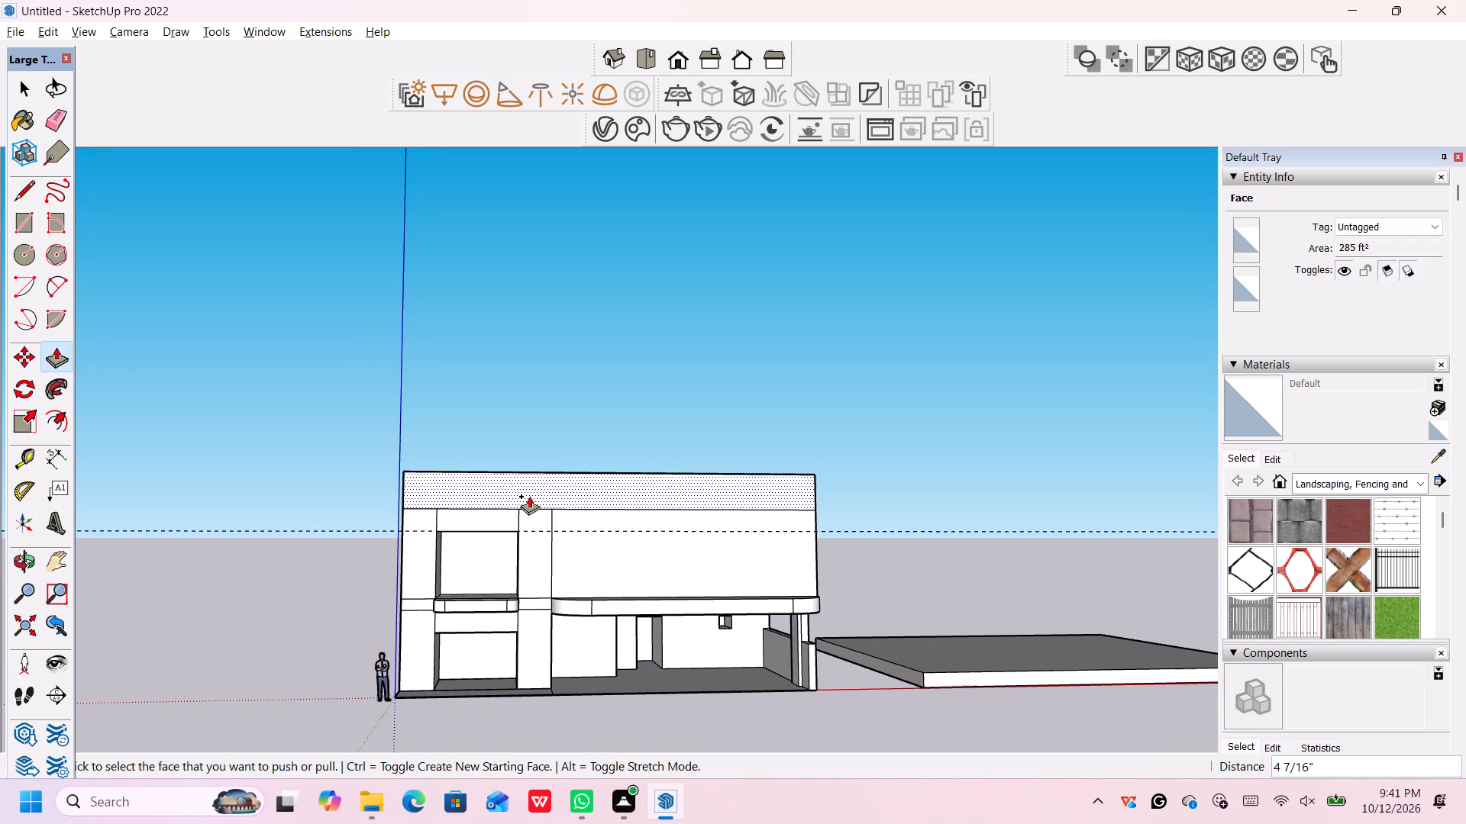
{"action": "scroll", "coordinate": [529, 496], "scroll_direction": "up", "scroll_amount": 1}
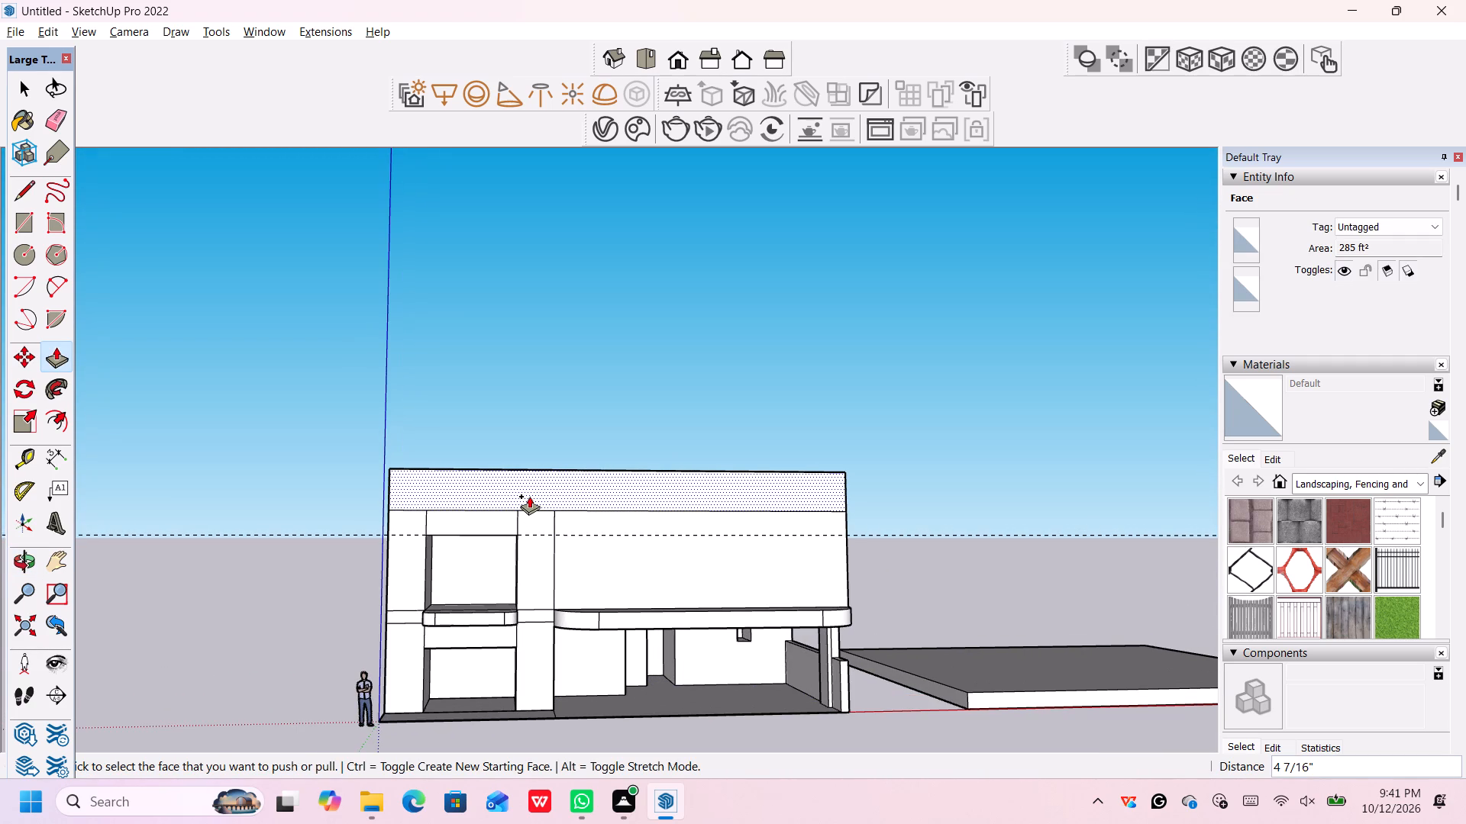
{"action": "middle_click_drag", "start_coordinate": [529, 497], "coordinate": [482, 517]}
{"action": "scroll", "coordinate": [490, 507], "scroll_direction": "down", "scroll_amount": 7}
{"action": "scroll", "coordinate": [506, 494], "scroll_direction": "up", "scroll_amount": 1}
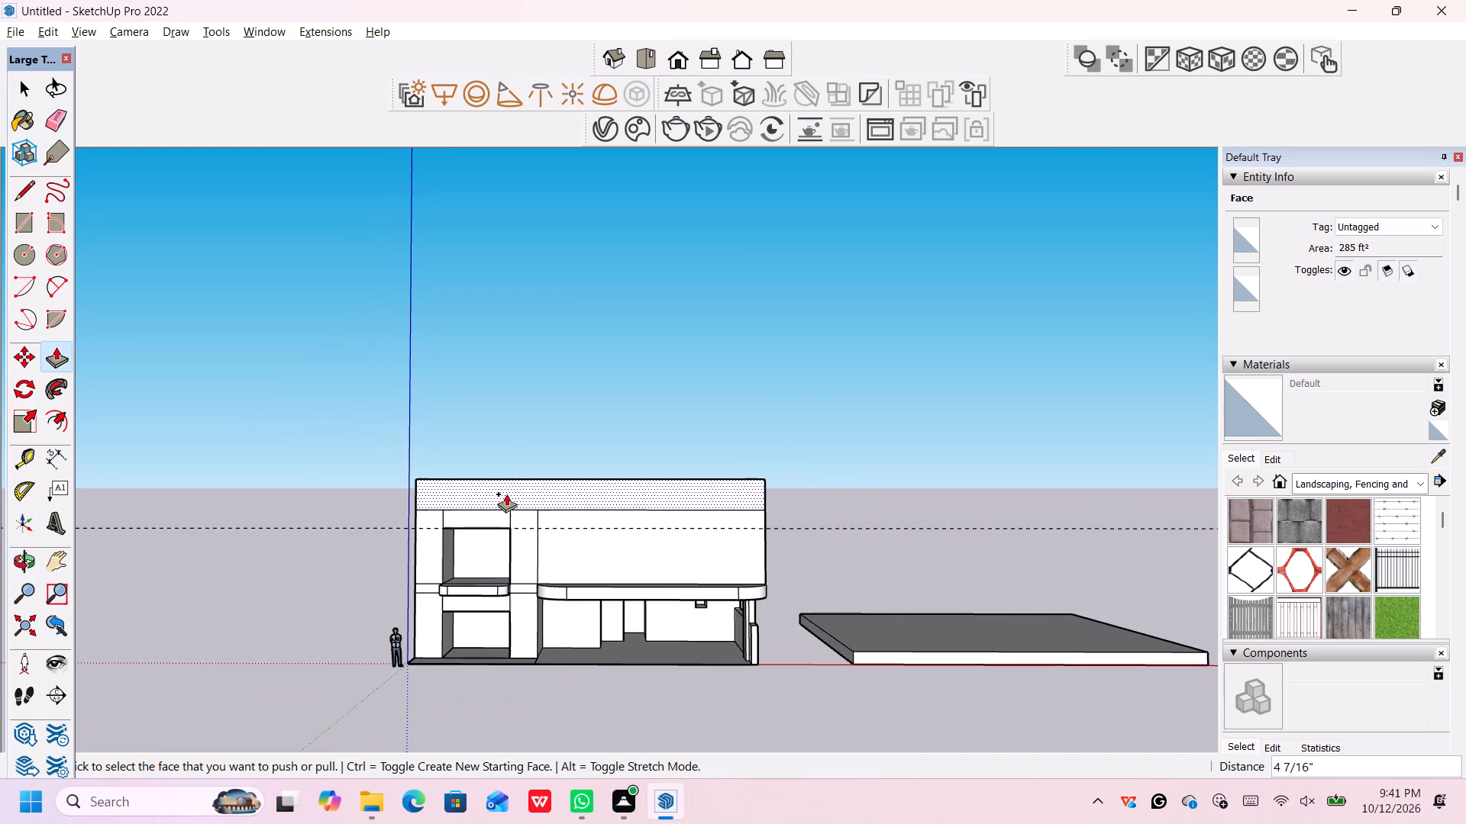
Place a horizontal guide 1' below the top edge of the top band on the front facade.
{"action": "scroll", "coordinate": [508, 494], "scroll_direction": "up", "scroll_amount": 6}
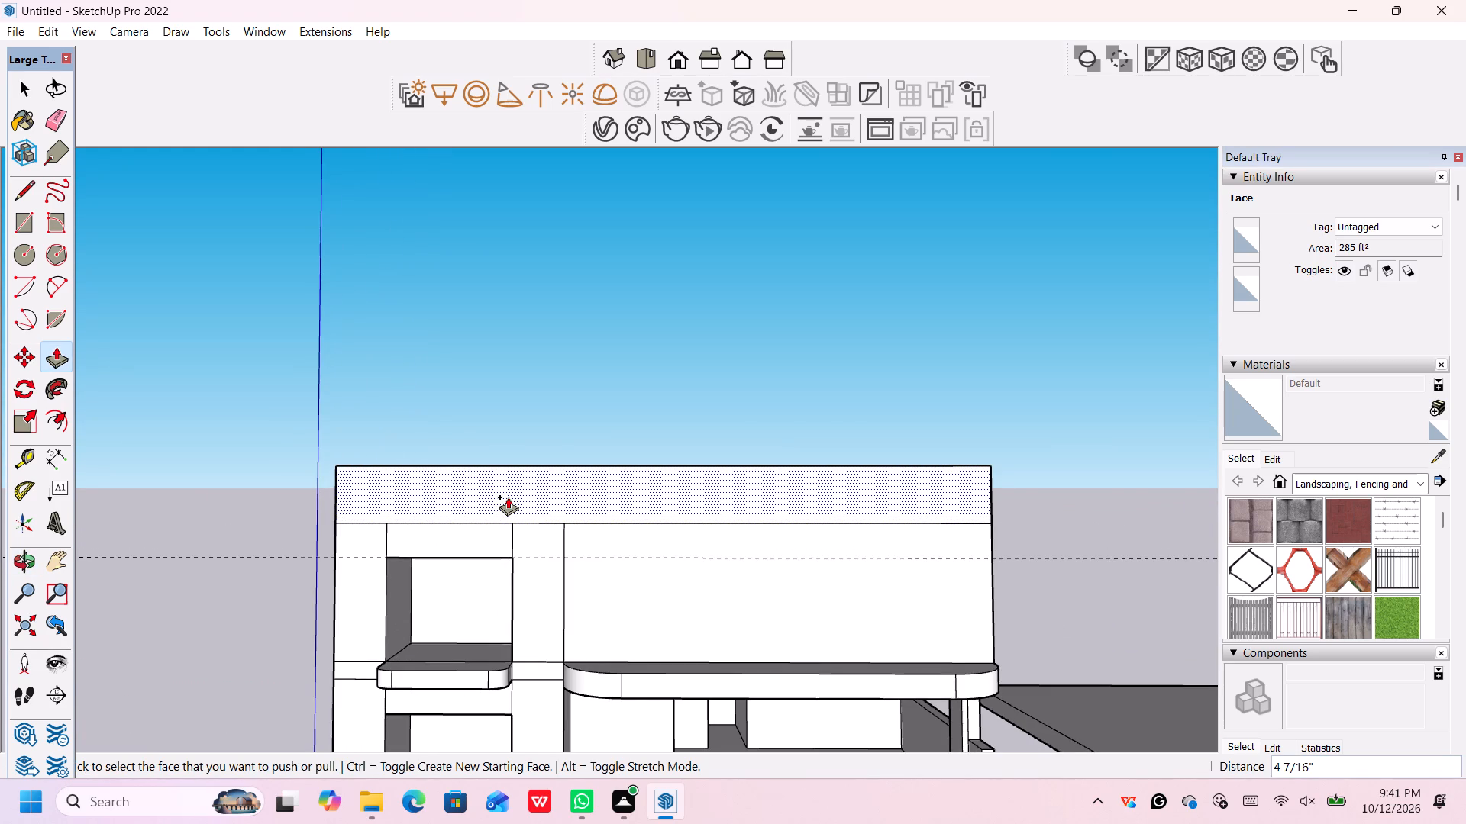
{"action": "key", "text": "space"}
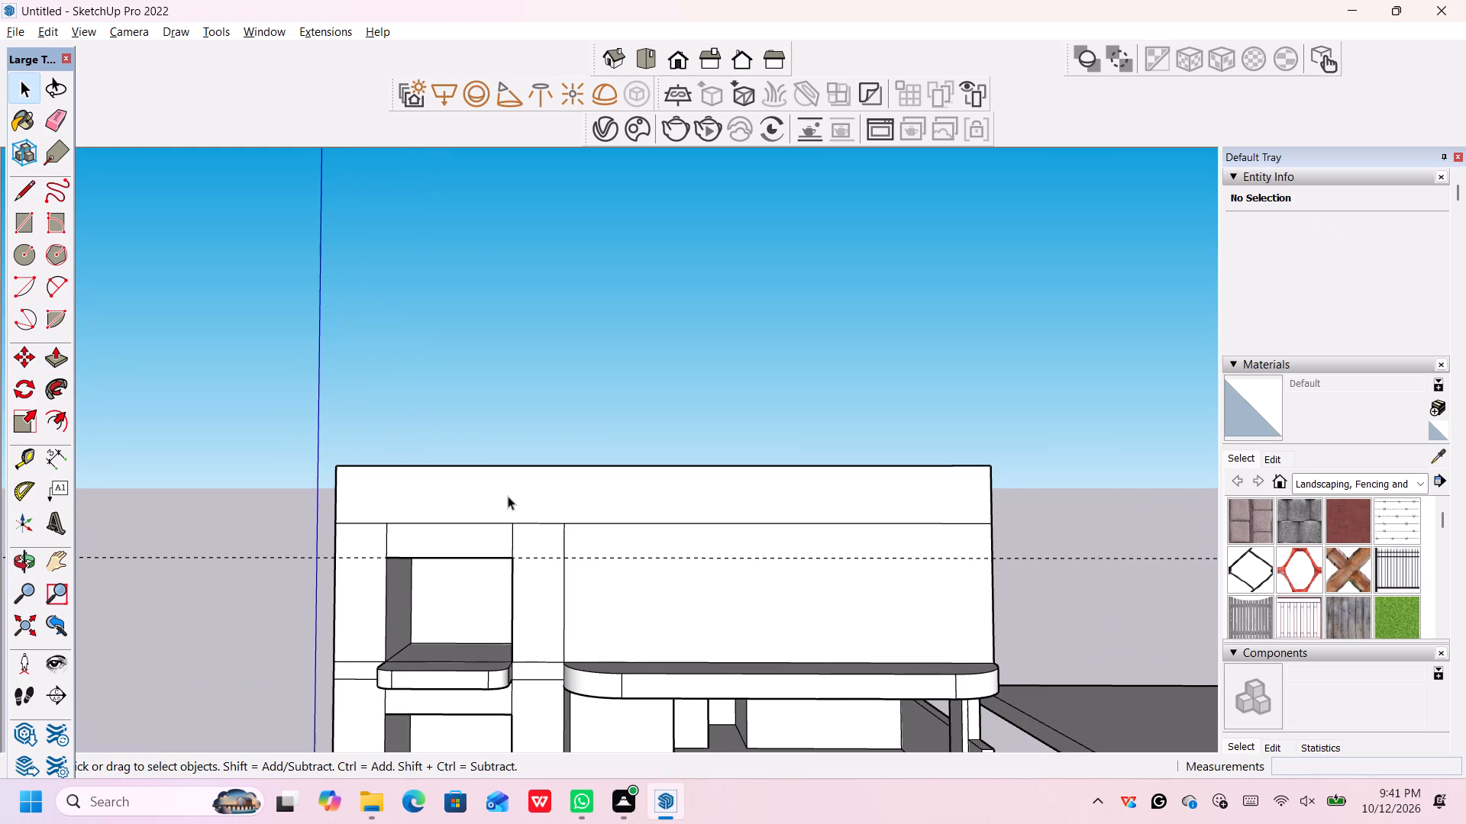
{"action": "key", "text": "t"}
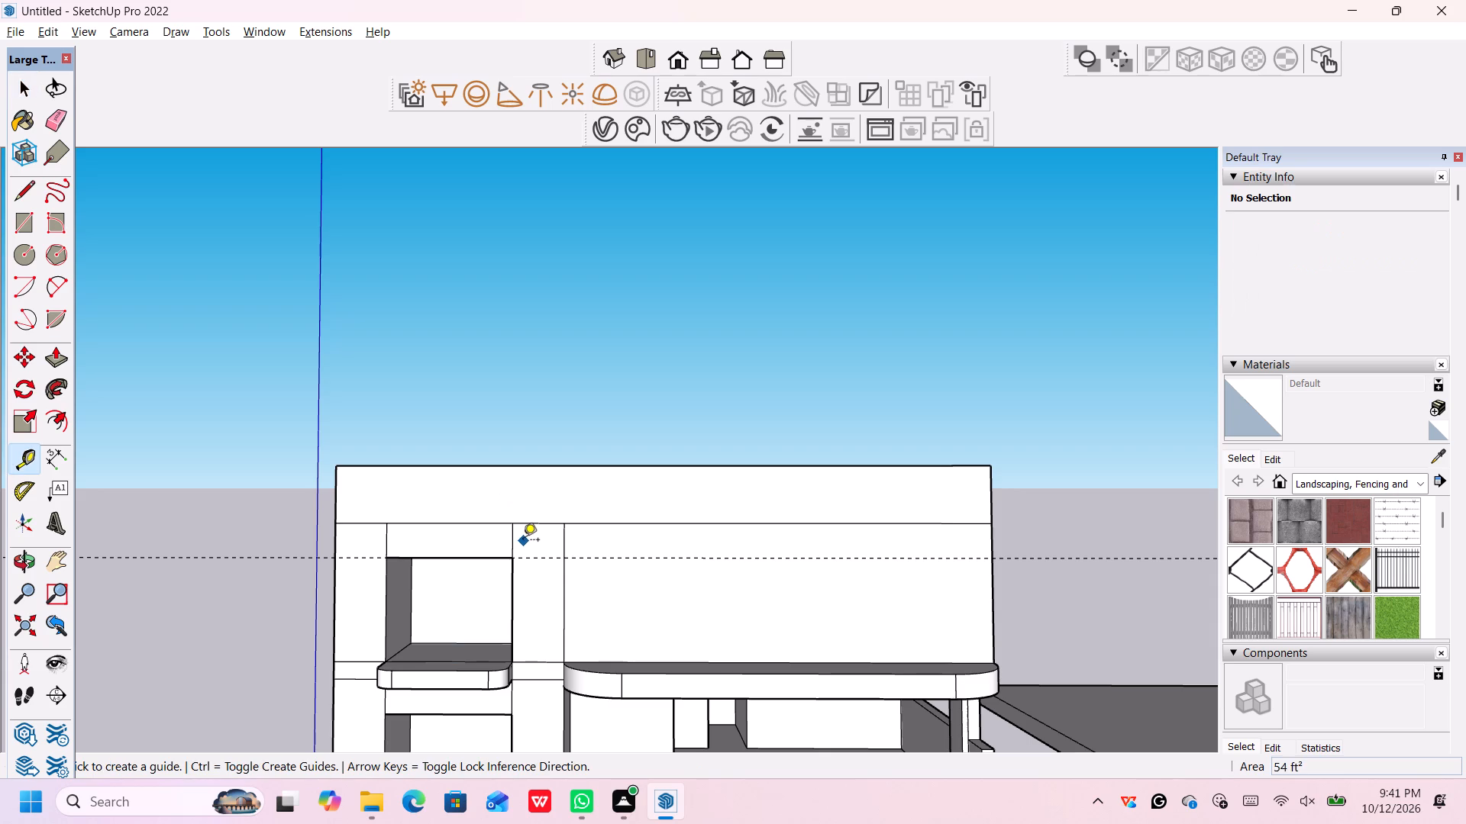
{"action": "left_click", "coordinate": [531, 465]}
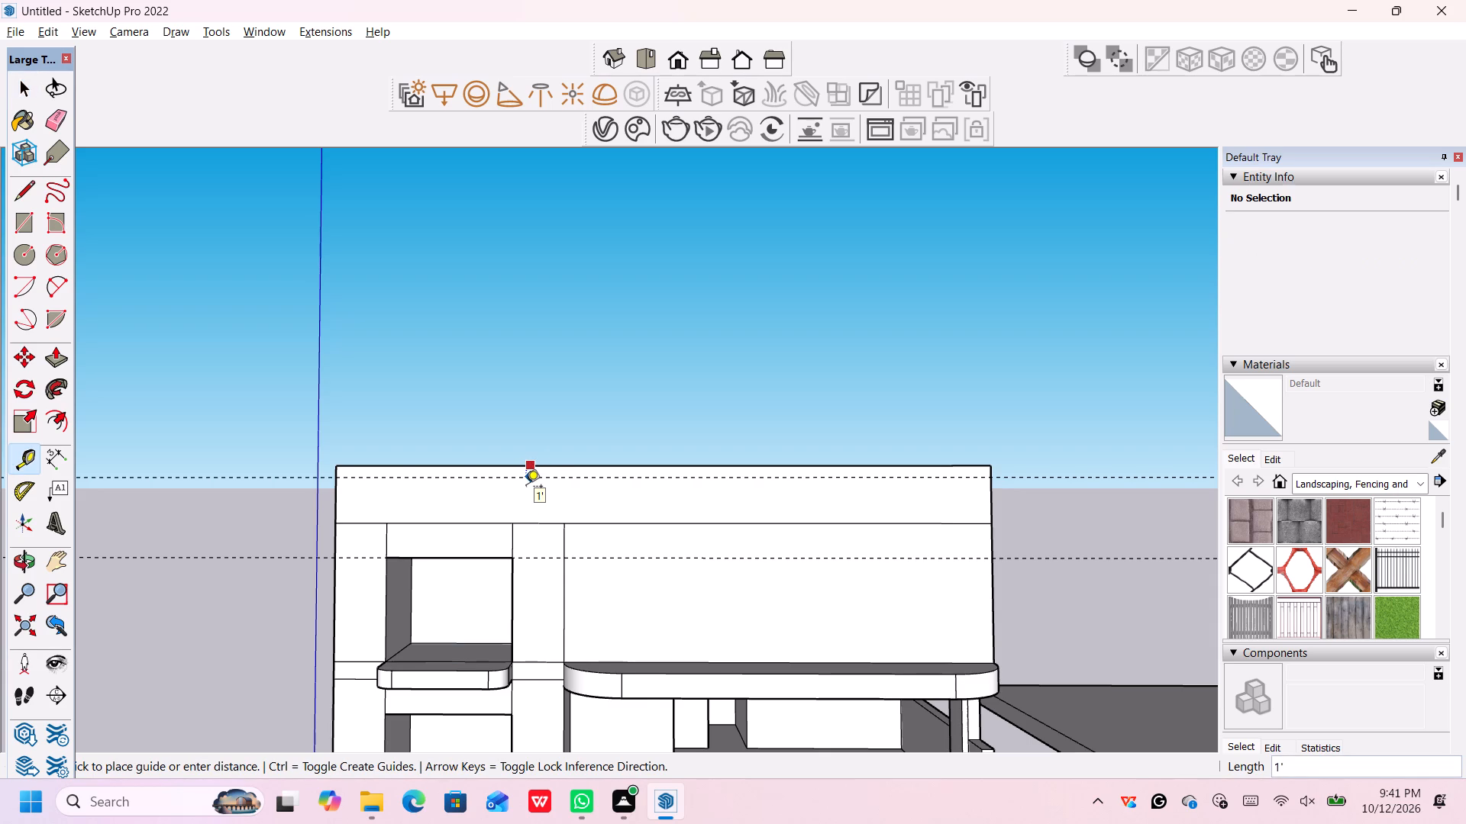
{"action": "left_click", "coordinate": [526, 488]}
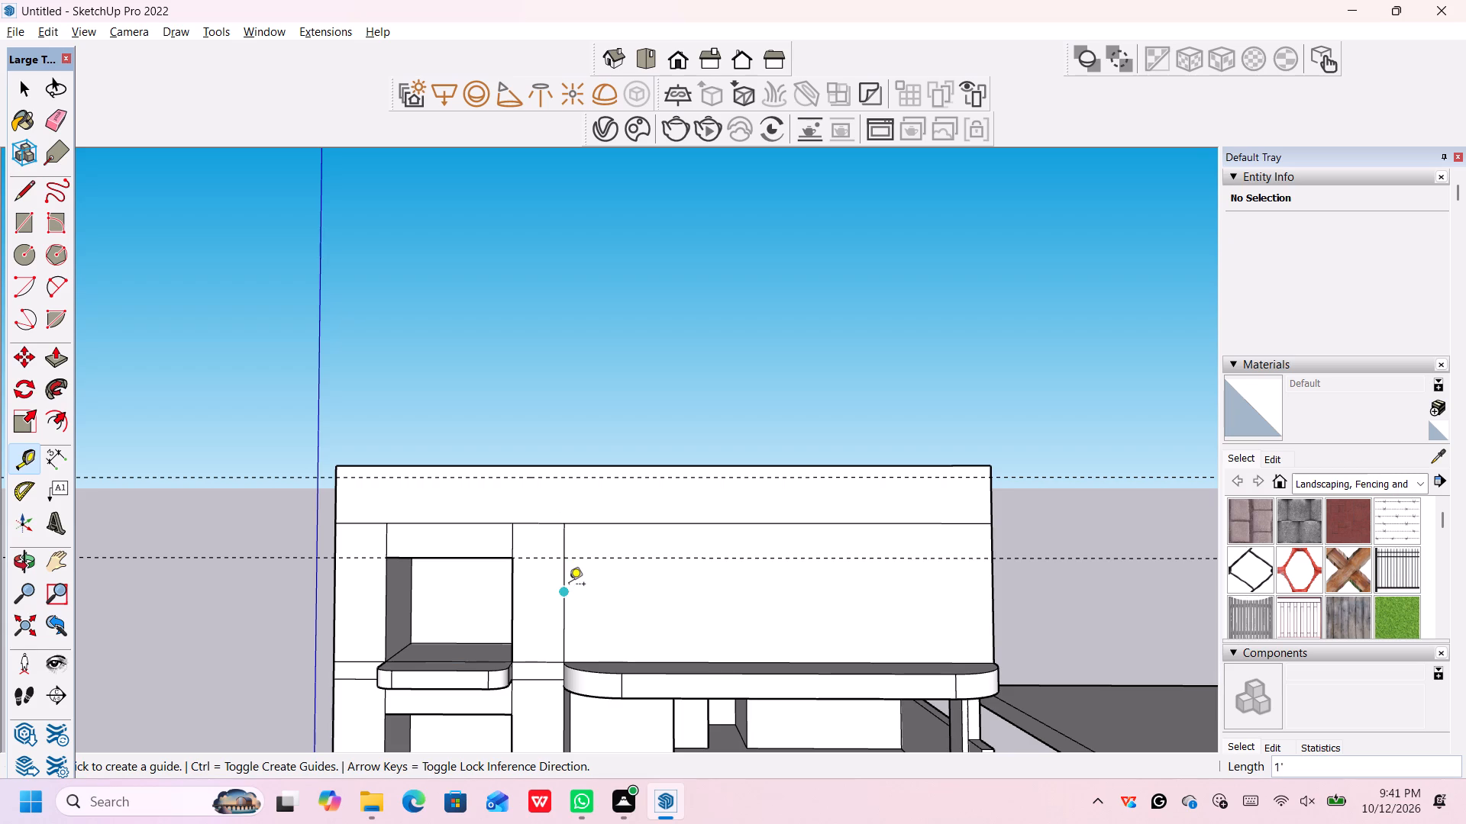
Place a vertical guide 7' from the pillar edge into the wide panel above the large rounded slab, and another 1' farther.
{"action": "left_click", "coordinate": [569, 585]}
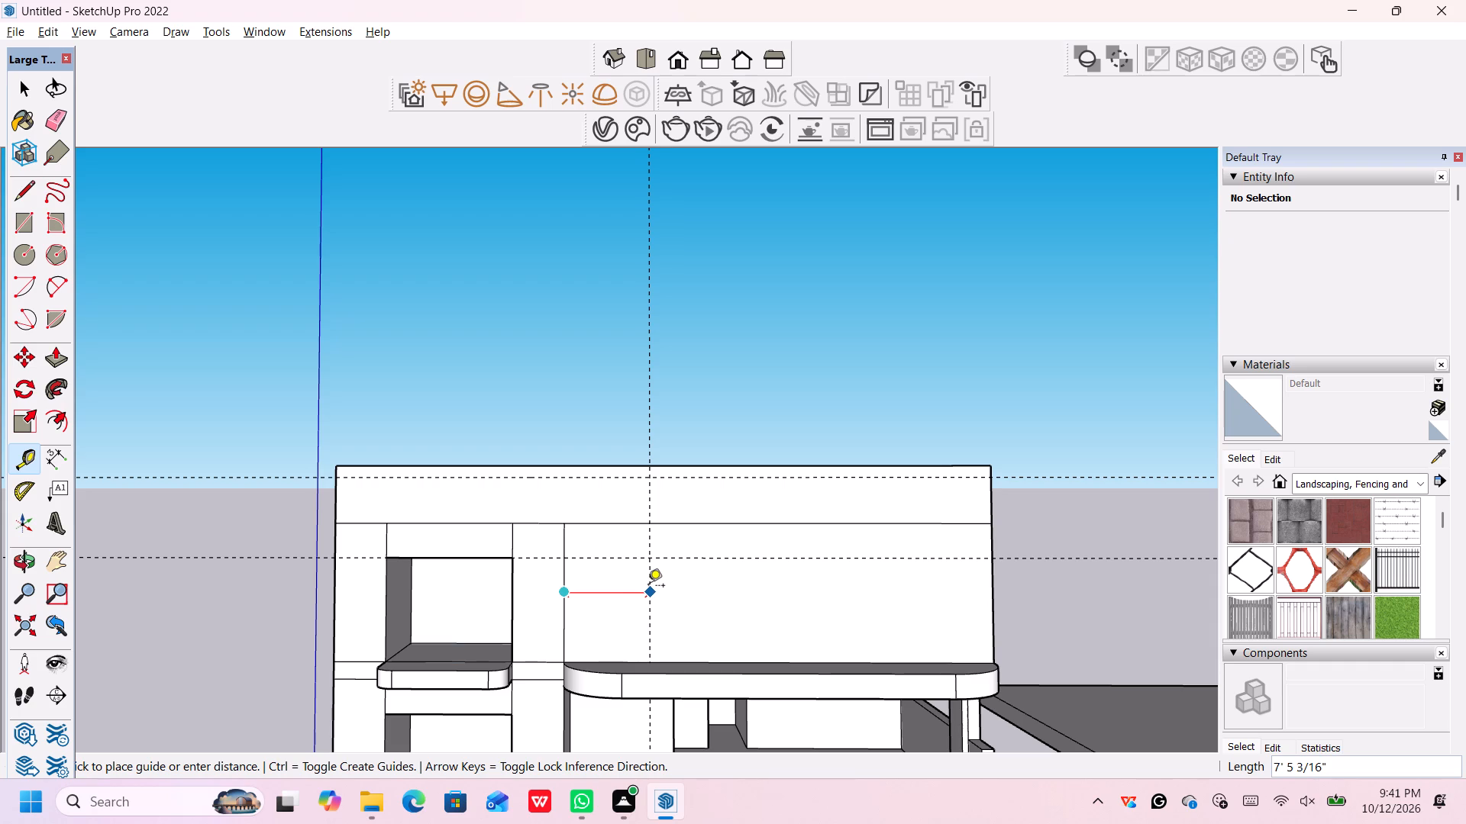
{"action": "type", "text": "7'"}
{"action": "key", "text": "Return"}
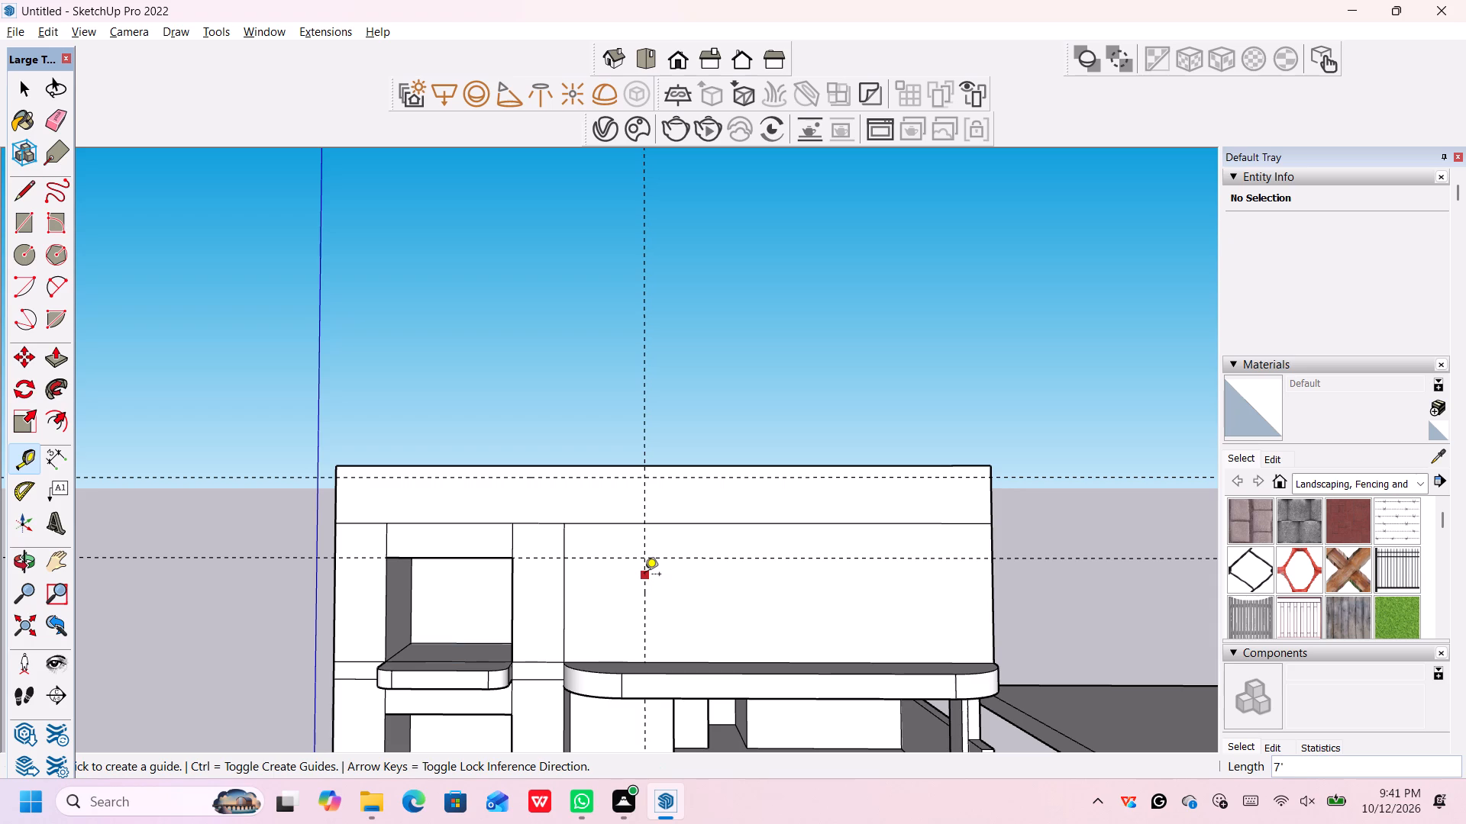
{"action": "left_click", "coordinate": [644, 575]}
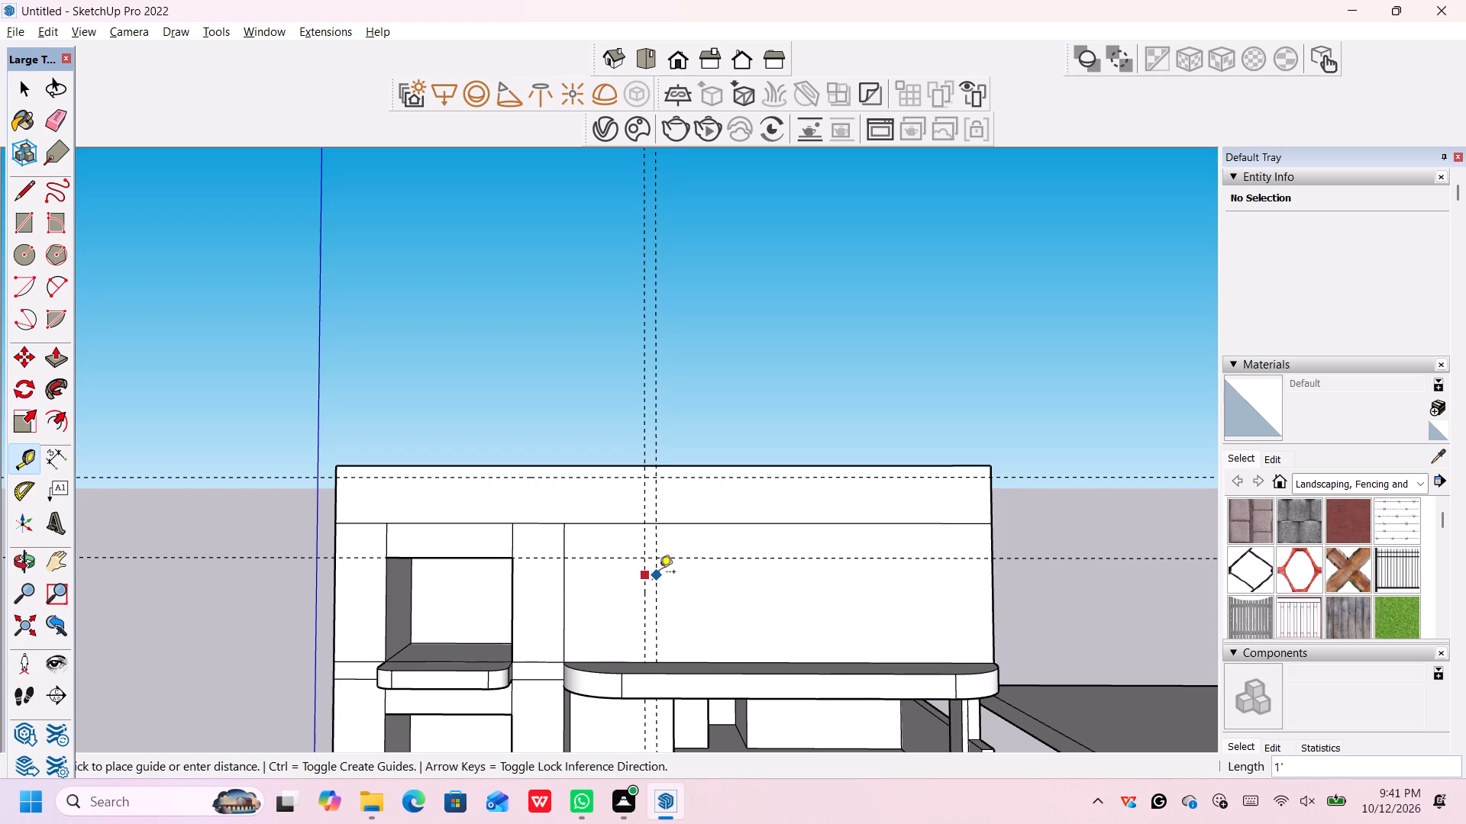
{"action": "left_click", "coordinate": [659, 573]}
{"action": "key", "text": "space"}
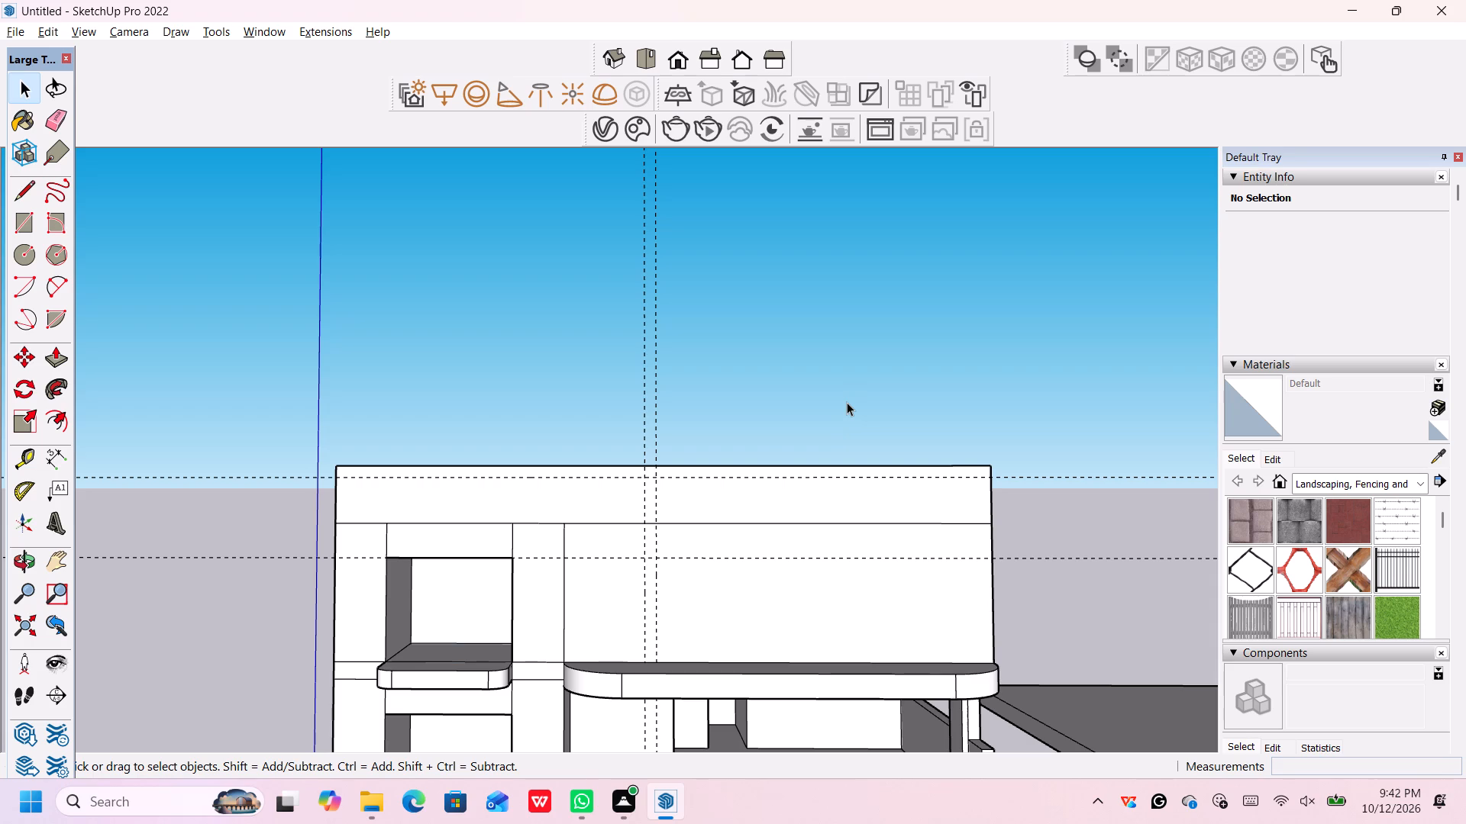
Draw a line about 27' along the top guide from the facade's left edge to the first vertical guide, continuing 16' down to the large slab.
{"action": "scroll", "coordinate": [777, 452], "scroll_direction": "down", "scroll_amount": 4}
{"action": "scroll", "coordinate": [783, 444], "scroll_direction": "up", "scroll_amount": 1}
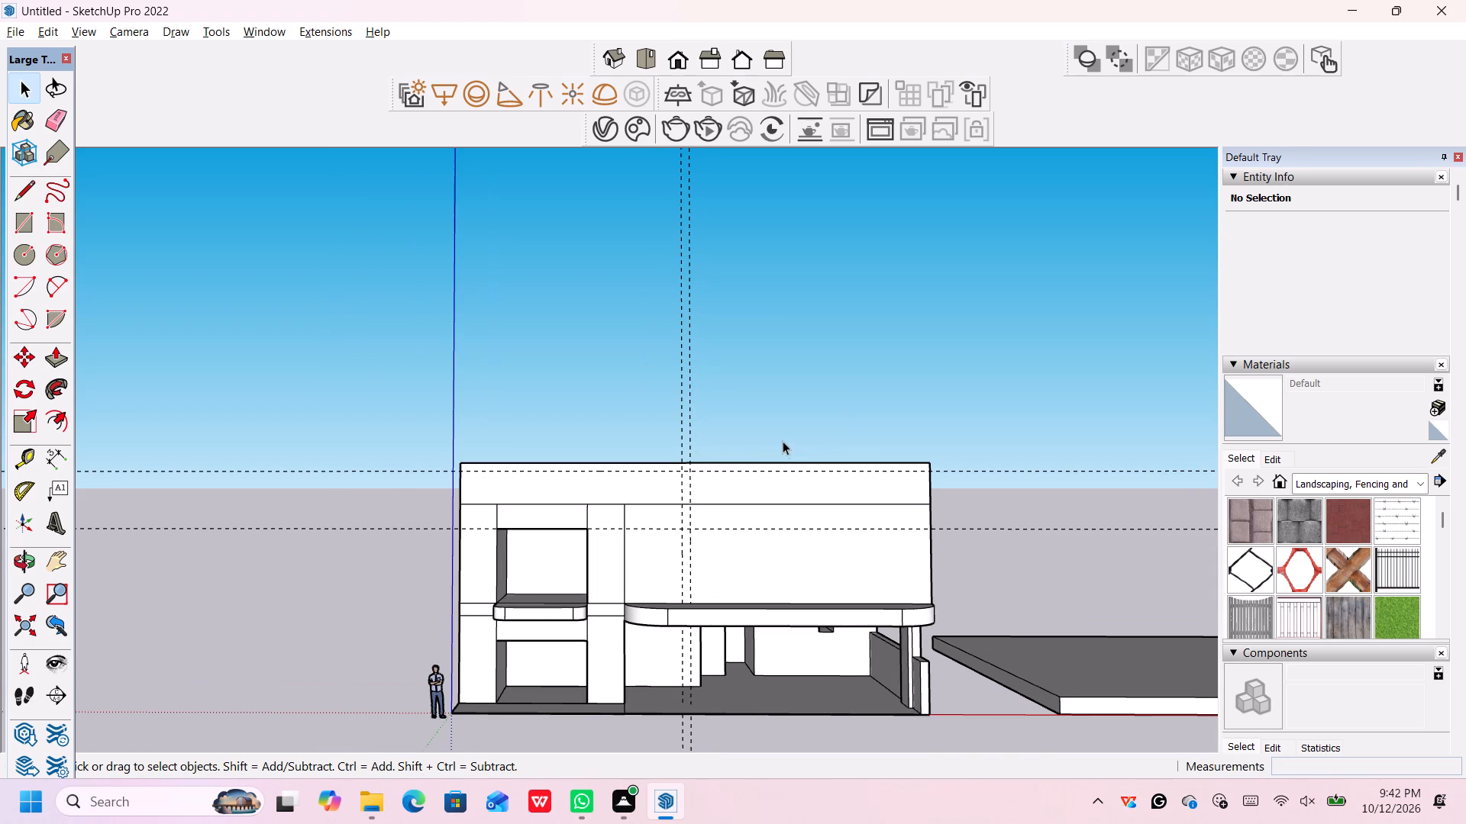
{"action": "middle_click_drag", "start_coordinate": [783, 438], "coordinate": [780, 467]}
{"action": "scroll", "coordinate": [780, 452], "scroll_direction": "up", "scroll_amount": 3}
{"action": "scroll", "coordinate": [783, 446], "scroll_direction": "down", "scroll_amount": 3}
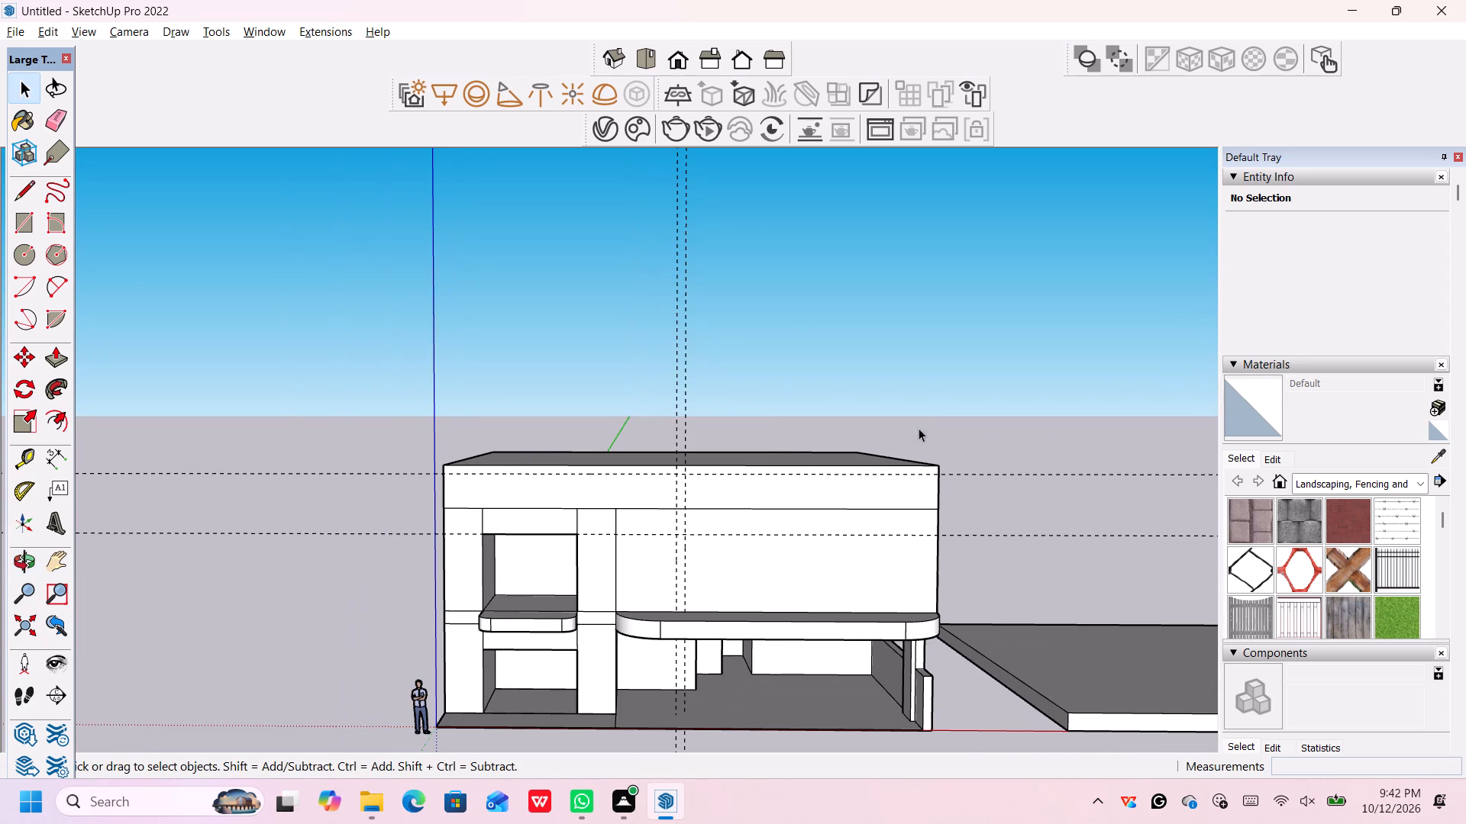
{"action": "key", "text": "l"}
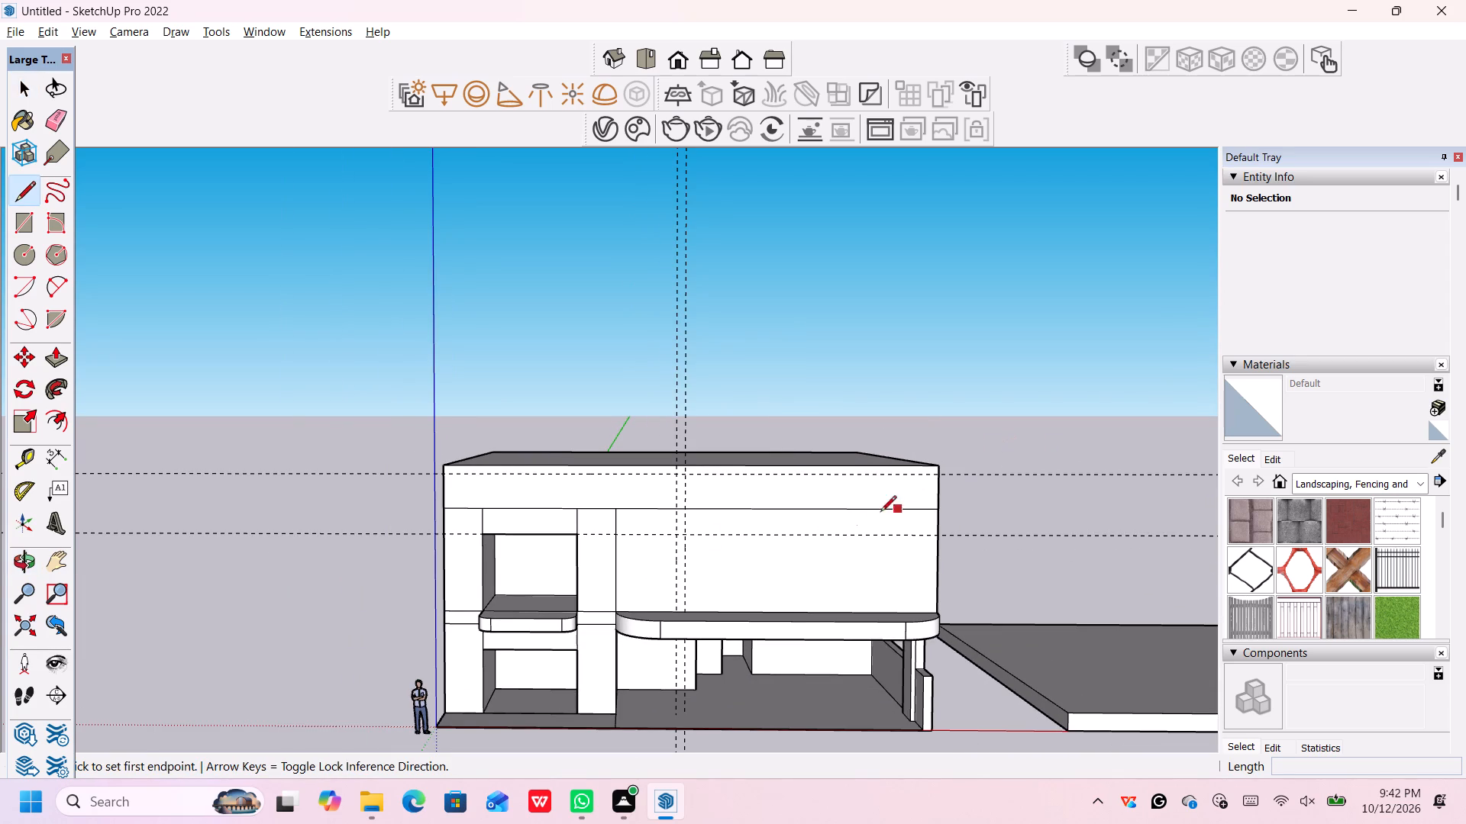
{"action": "scroll", "coordinate": [419, 459], "scroll_direction": "up", "scroll_amount": 4}
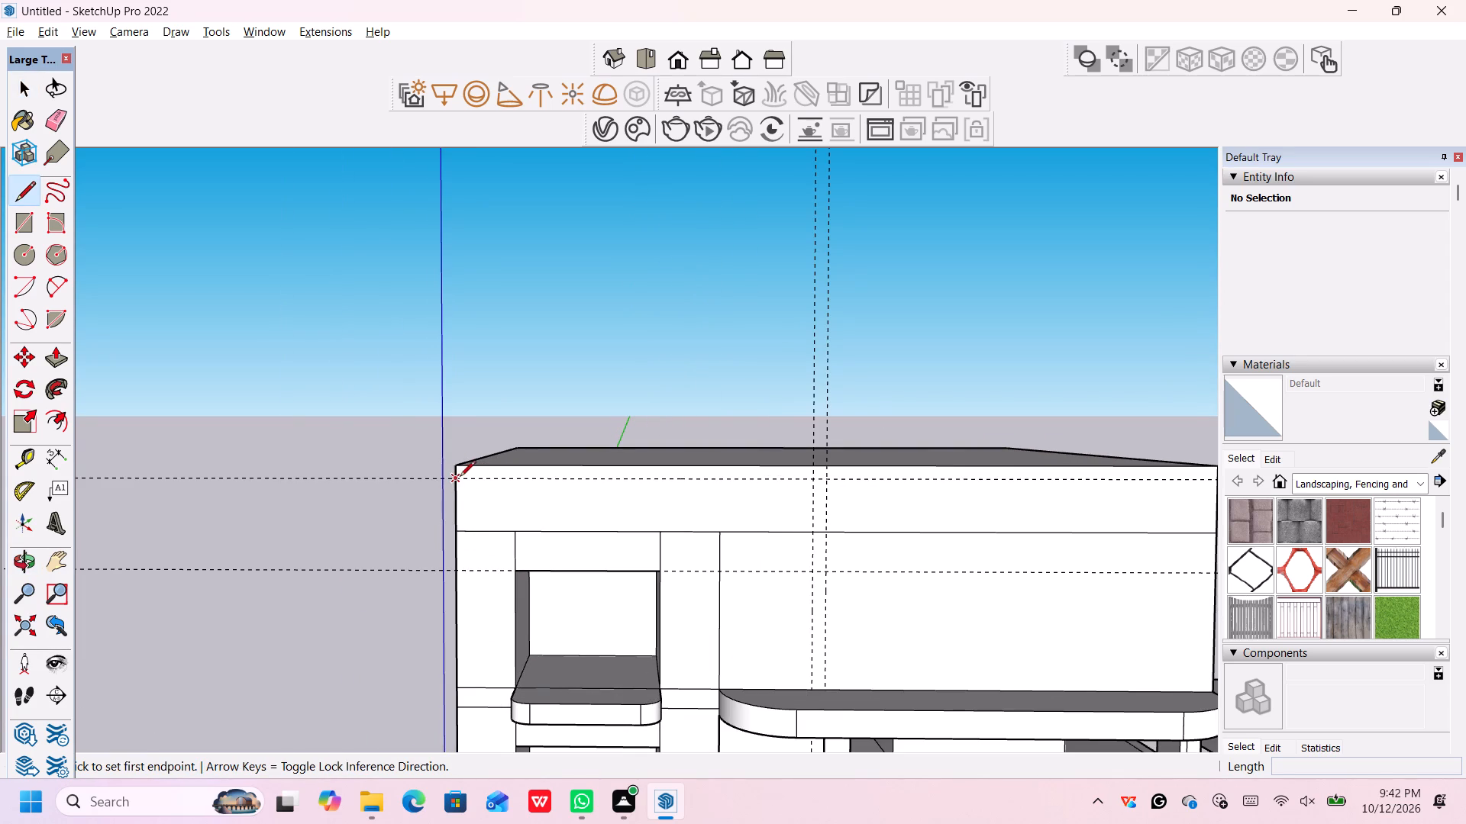
{"action": "left_click", "coordinate": [456, 481]}
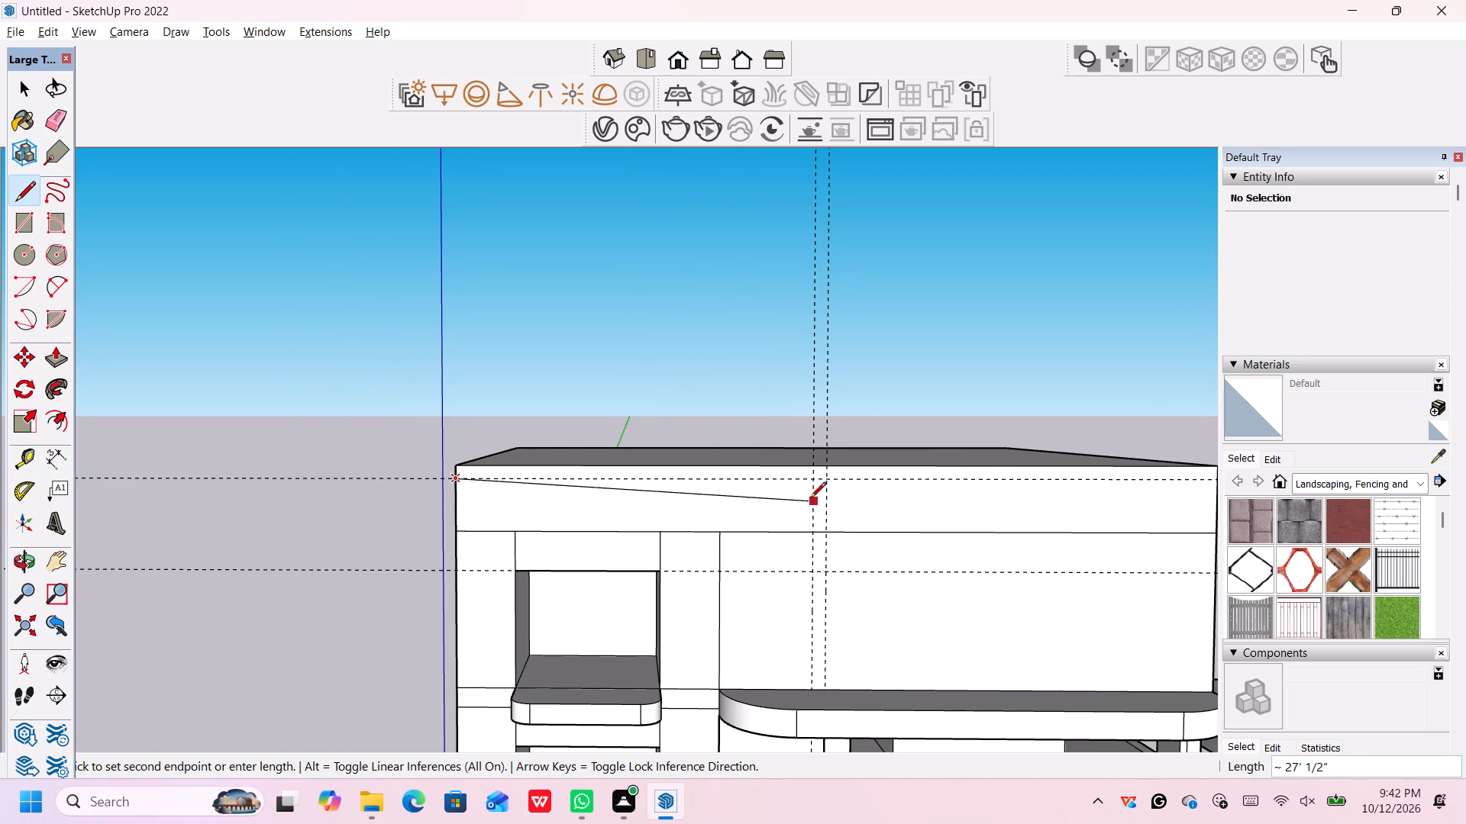
{"action": "left_click", "coordinate": [812, 484]}
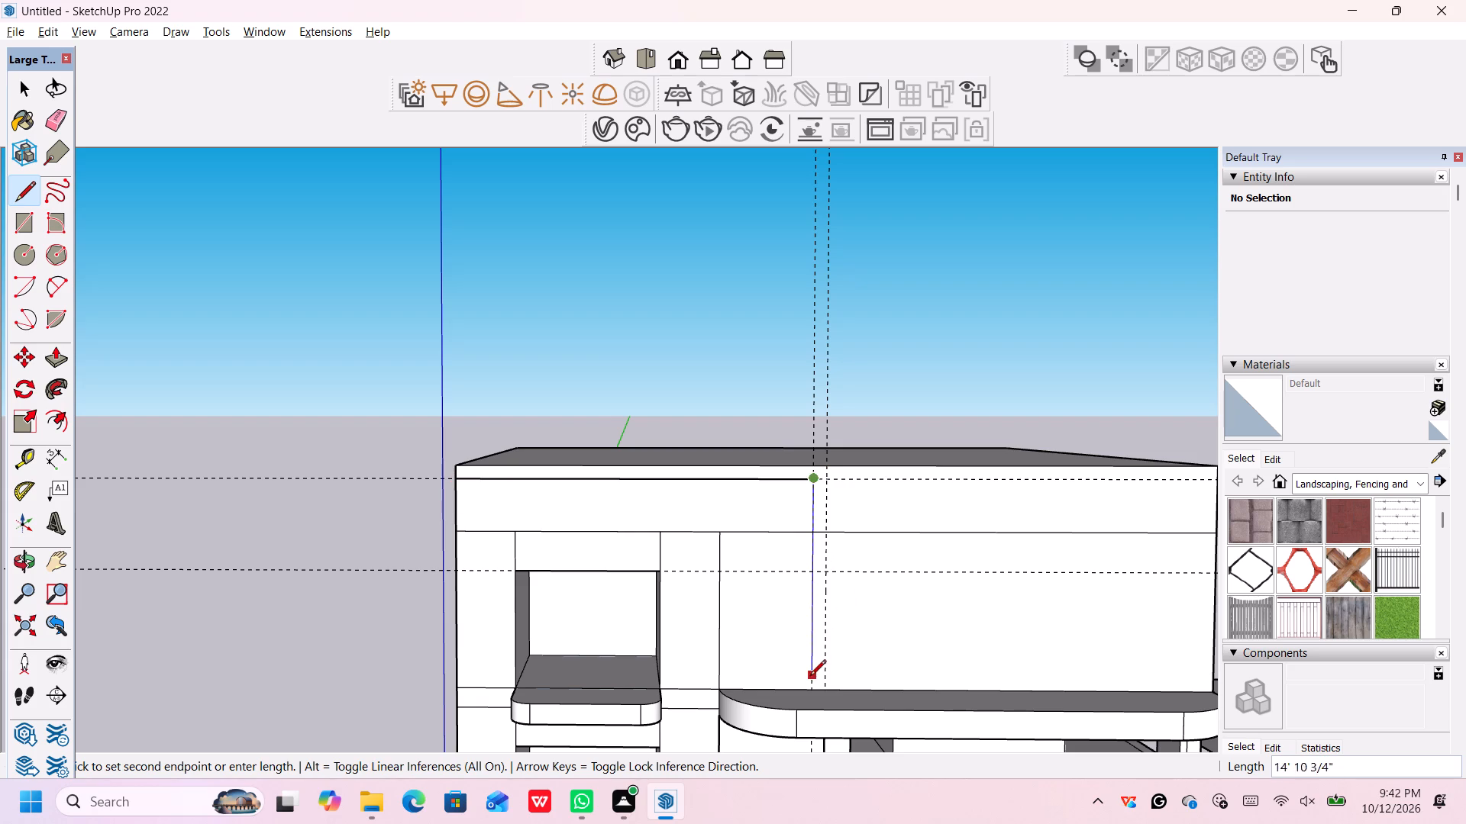
{"action": "left_click", "coordinate": [811, 690]}
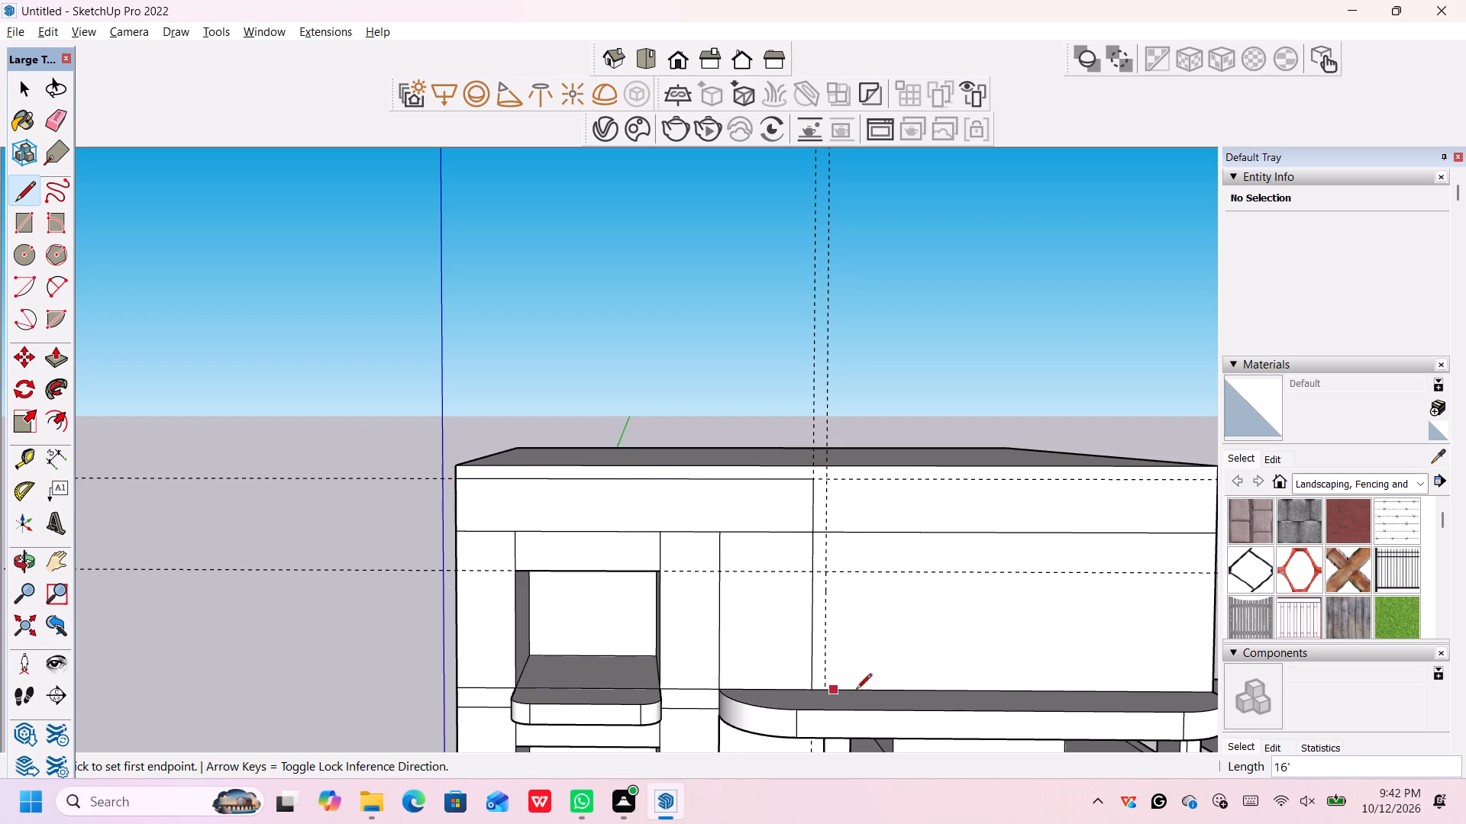
Draw a 17' vertical line along the second vertical guide from the facade's top edge down to the large rounded slab.
{"action": "left_click", "coordinate": [828, 465]}
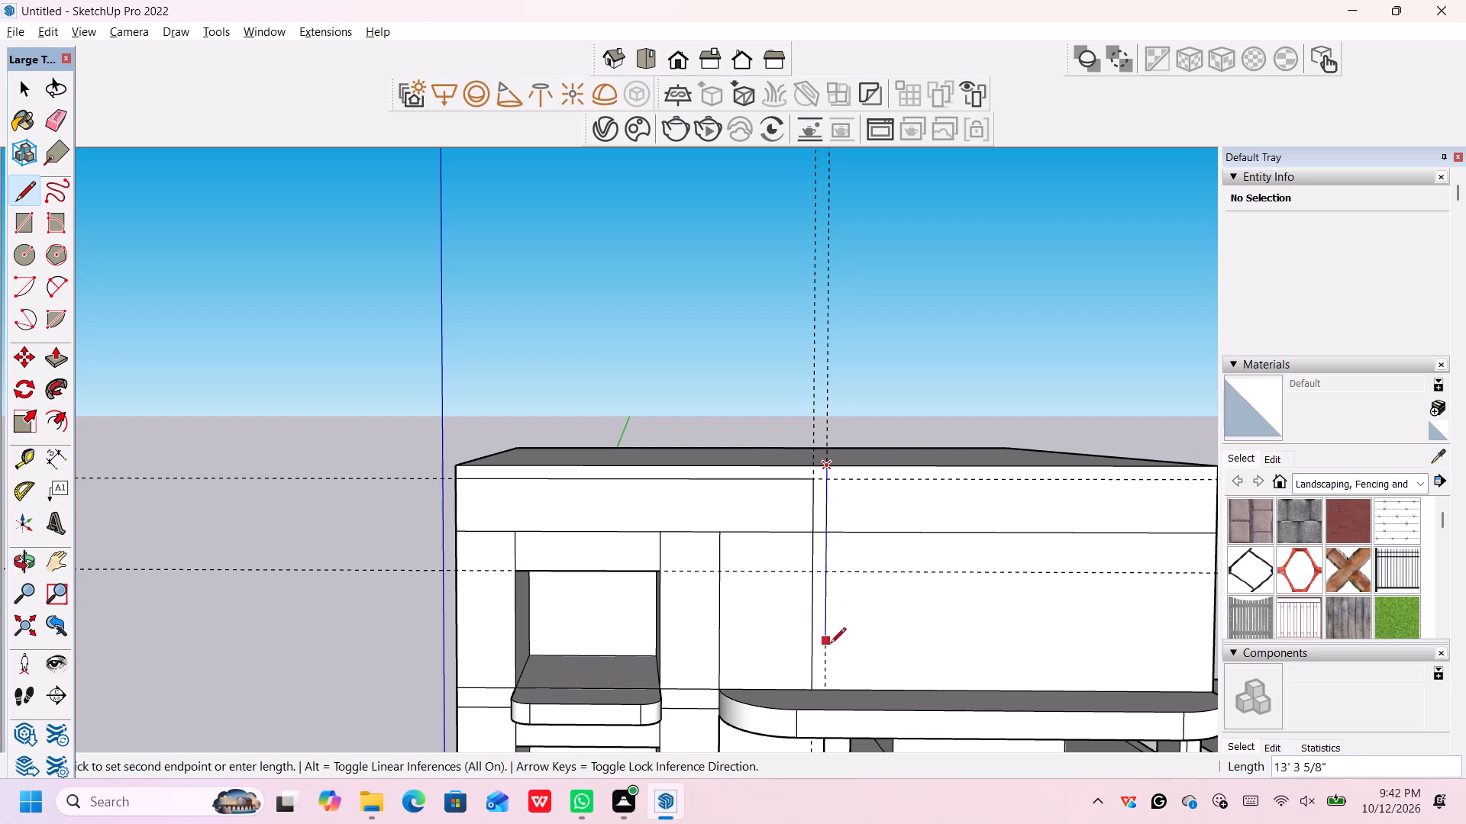
{"action": "left_click", "coordinate": [828, 690]}
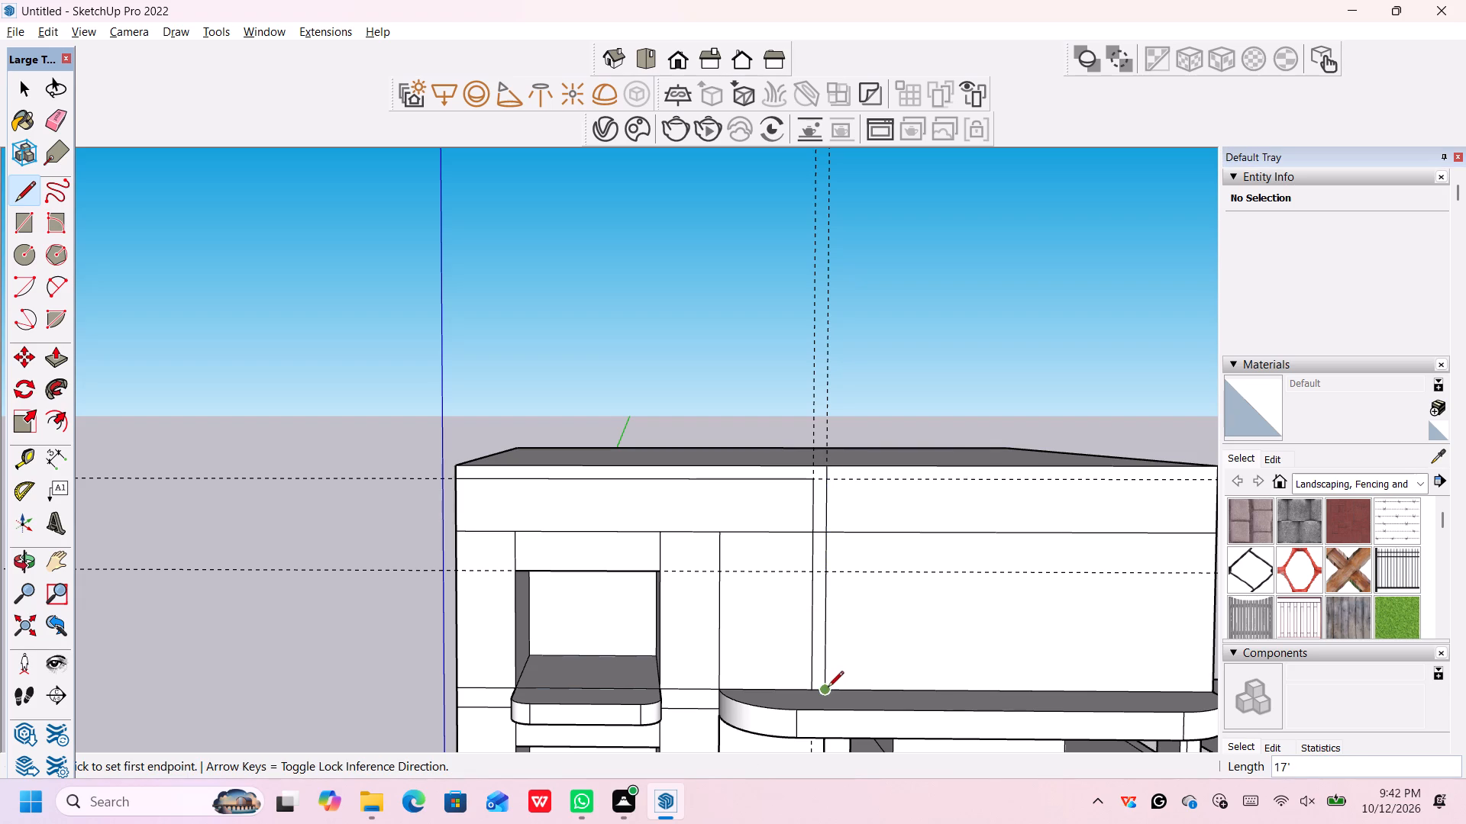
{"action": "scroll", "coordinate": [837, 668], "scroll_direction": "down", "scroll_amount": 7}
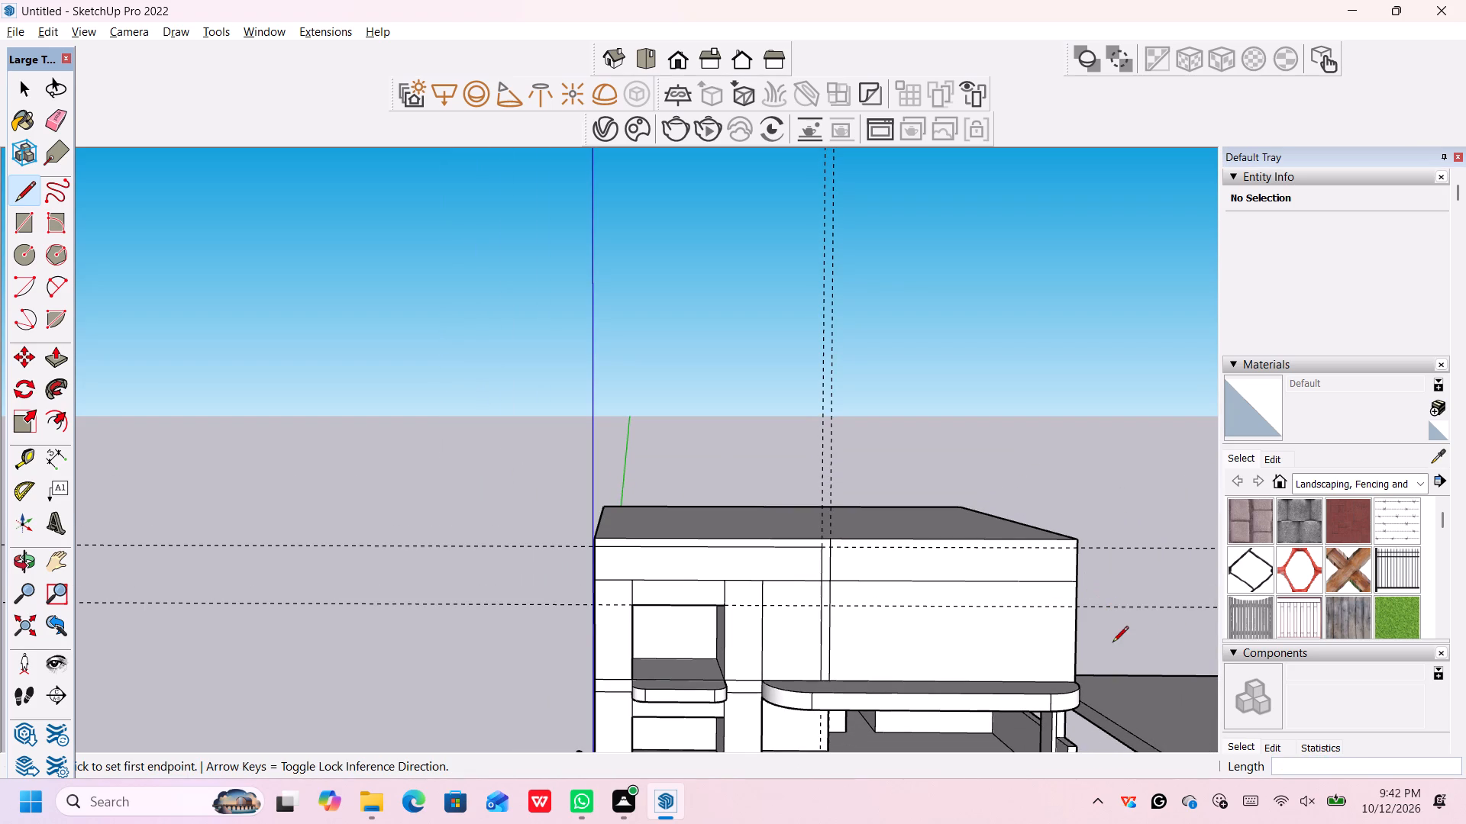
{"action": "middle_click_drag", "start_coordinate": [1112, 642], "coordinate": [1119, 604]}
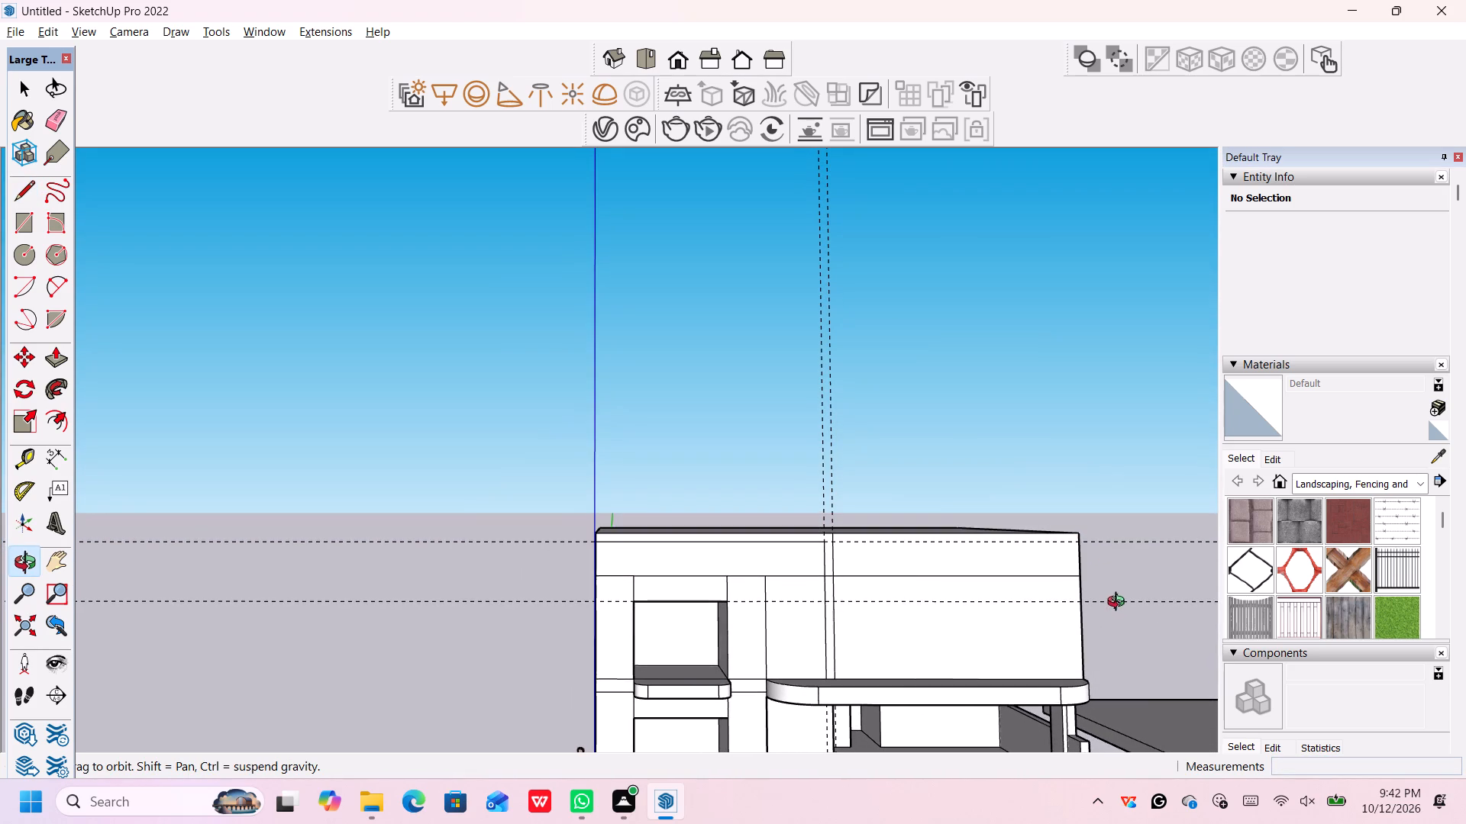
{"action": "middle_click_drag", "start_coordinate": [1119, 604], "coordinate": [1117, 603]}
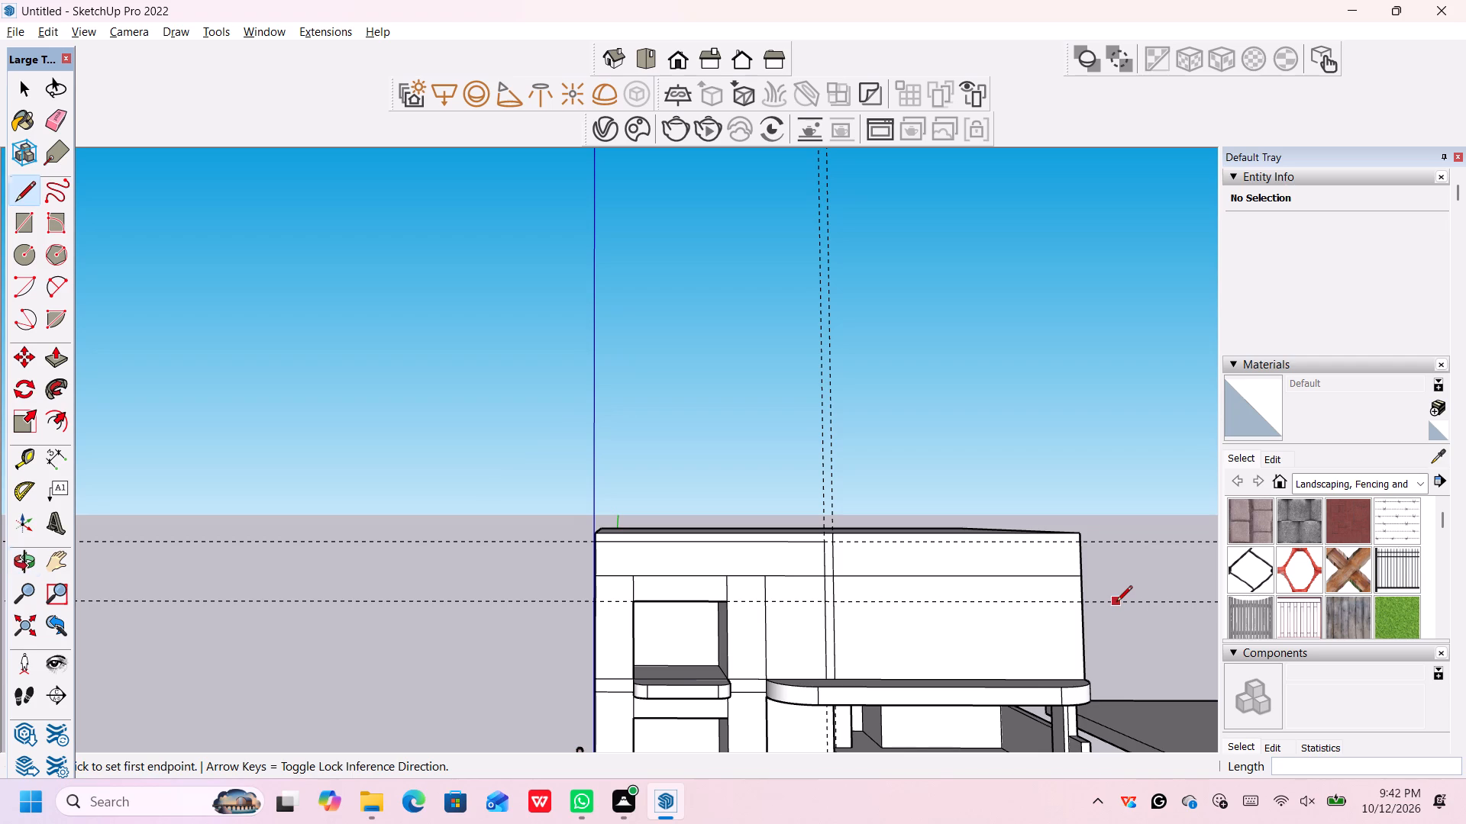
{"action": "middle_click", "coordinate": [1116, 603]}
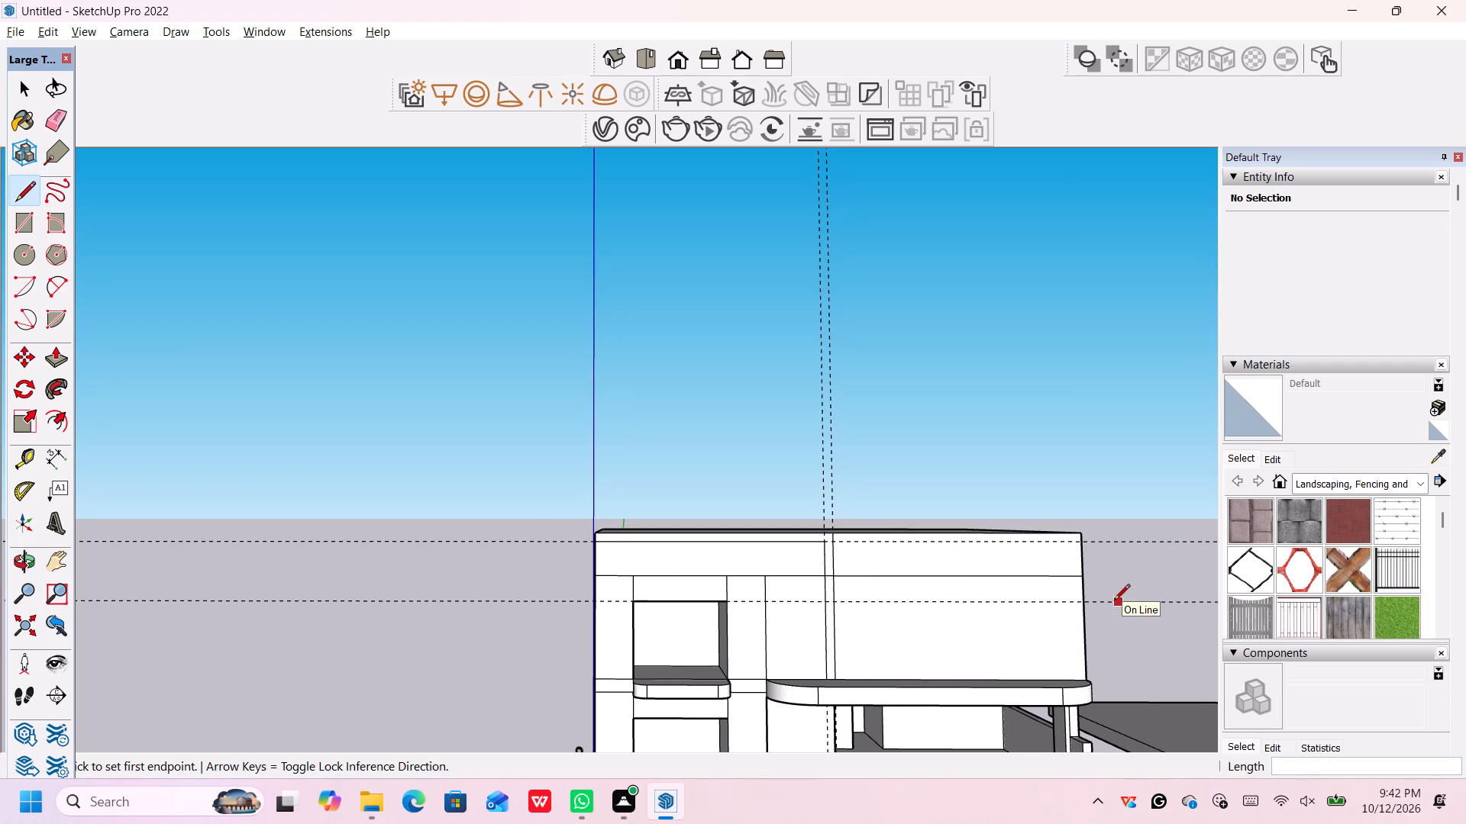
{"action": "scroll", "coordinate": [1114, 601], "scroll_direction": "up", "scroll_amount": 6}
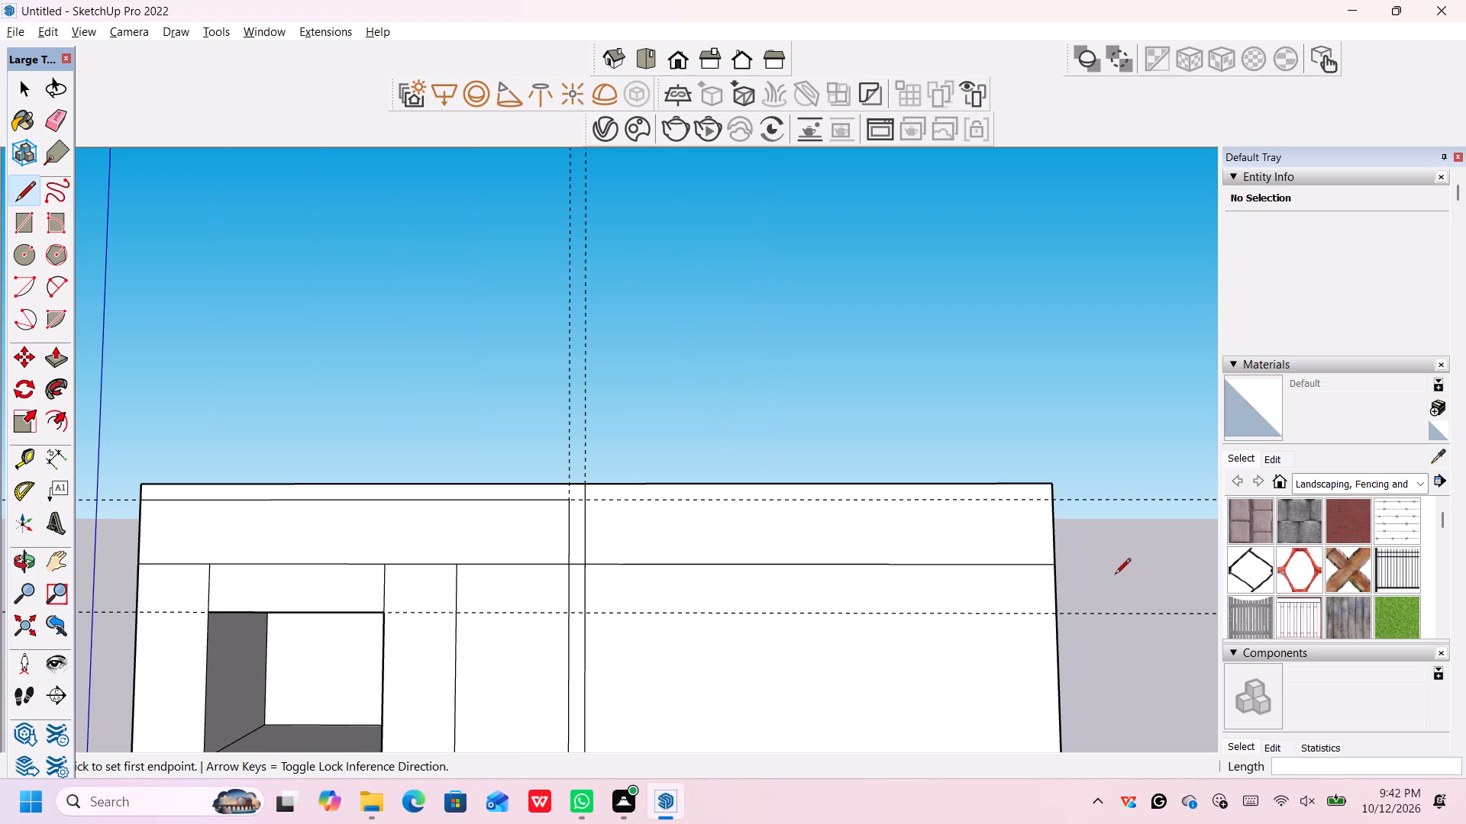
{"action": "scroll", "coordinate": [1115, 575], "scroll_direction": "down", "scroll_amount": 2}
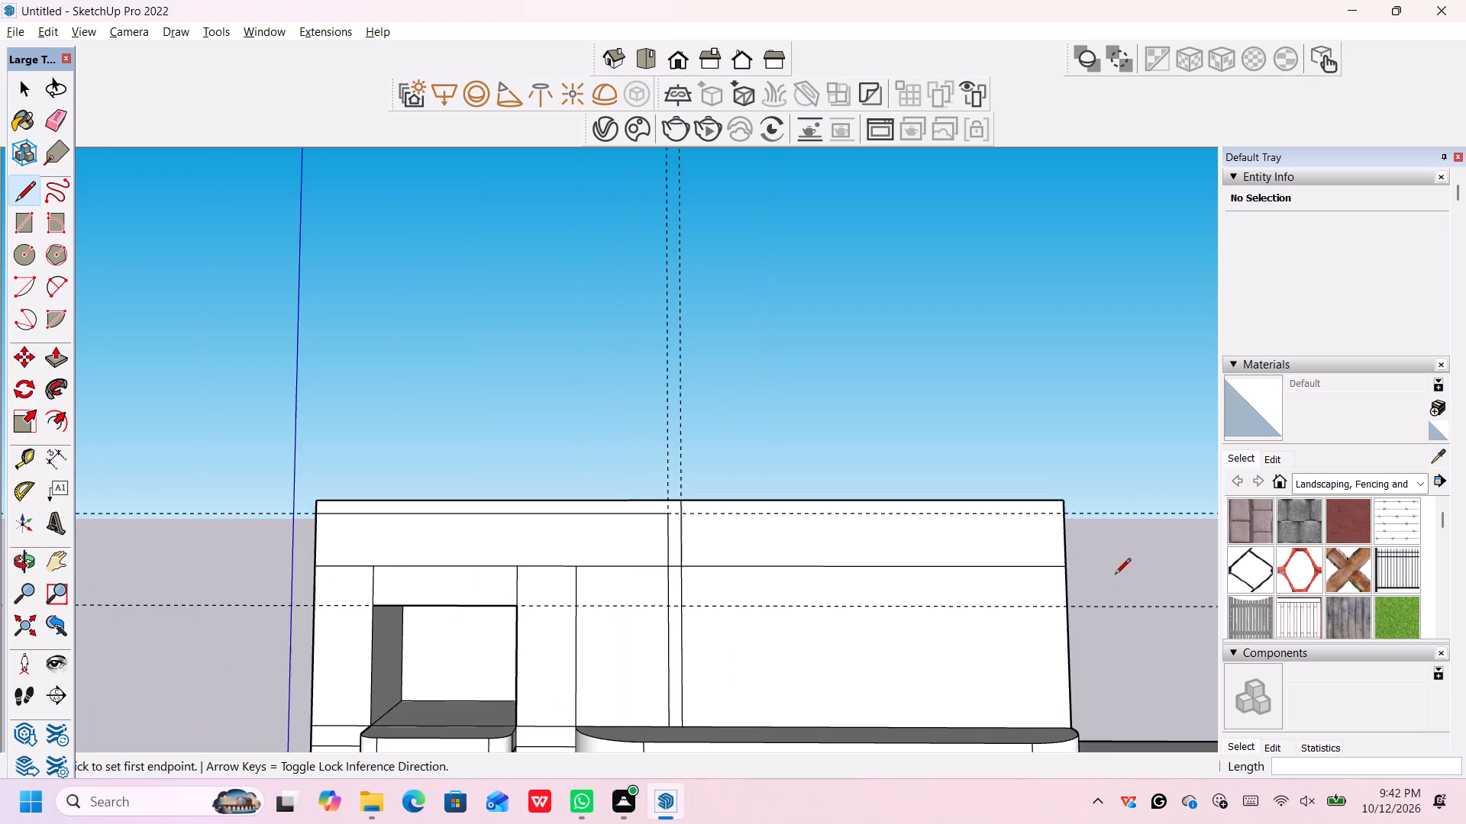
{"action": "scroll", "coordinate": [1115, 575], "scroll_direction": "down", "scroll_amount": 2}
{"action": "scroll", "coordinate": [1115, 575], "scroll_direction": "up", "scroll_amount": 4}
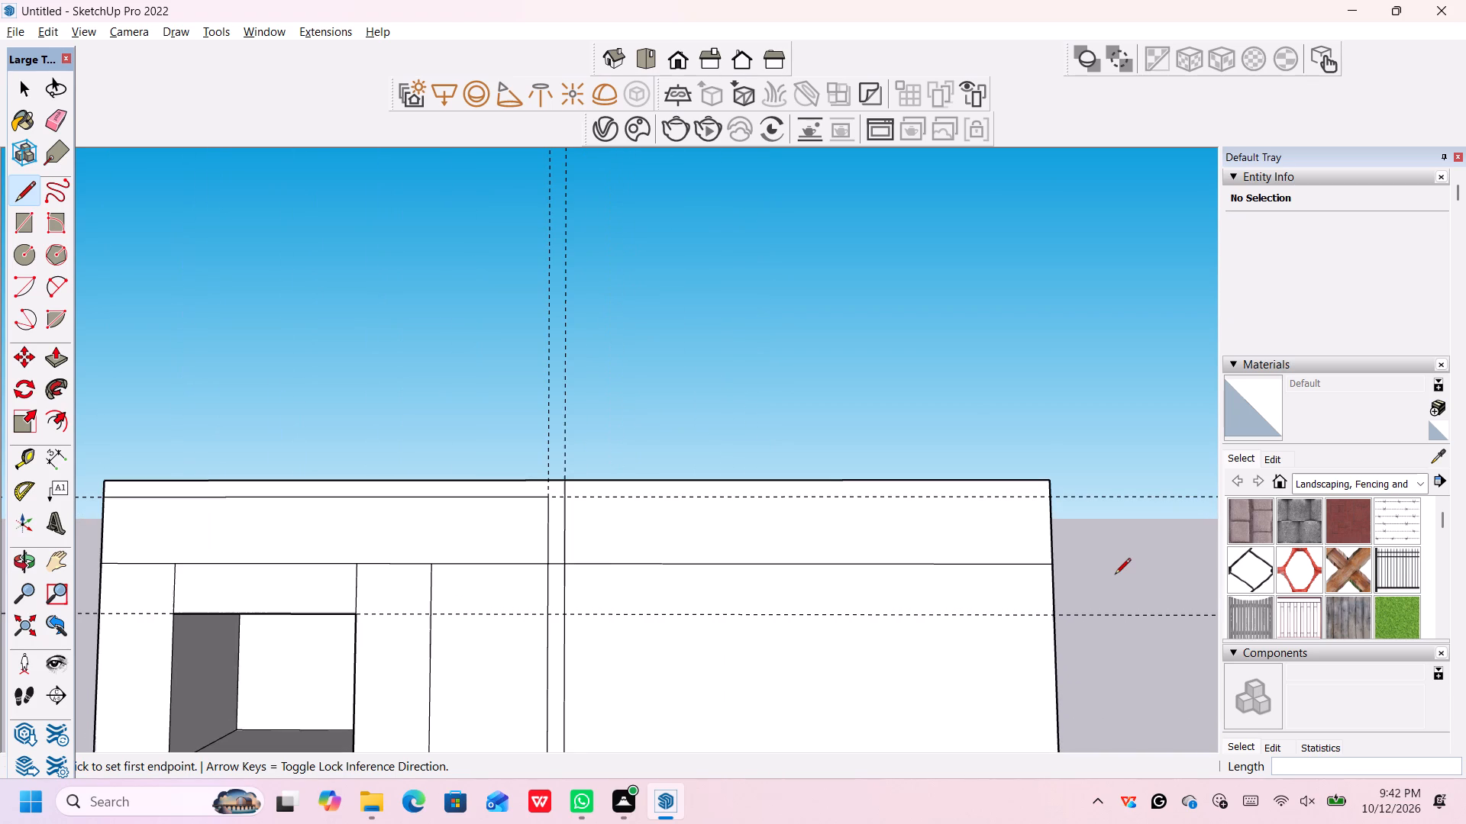
Delete the two horizontal and two vertical guides from the front facade.
{"action": "scroll", "coordinate": [1115, 575], "scroll_direction": "down", "scroll_amount": 3}
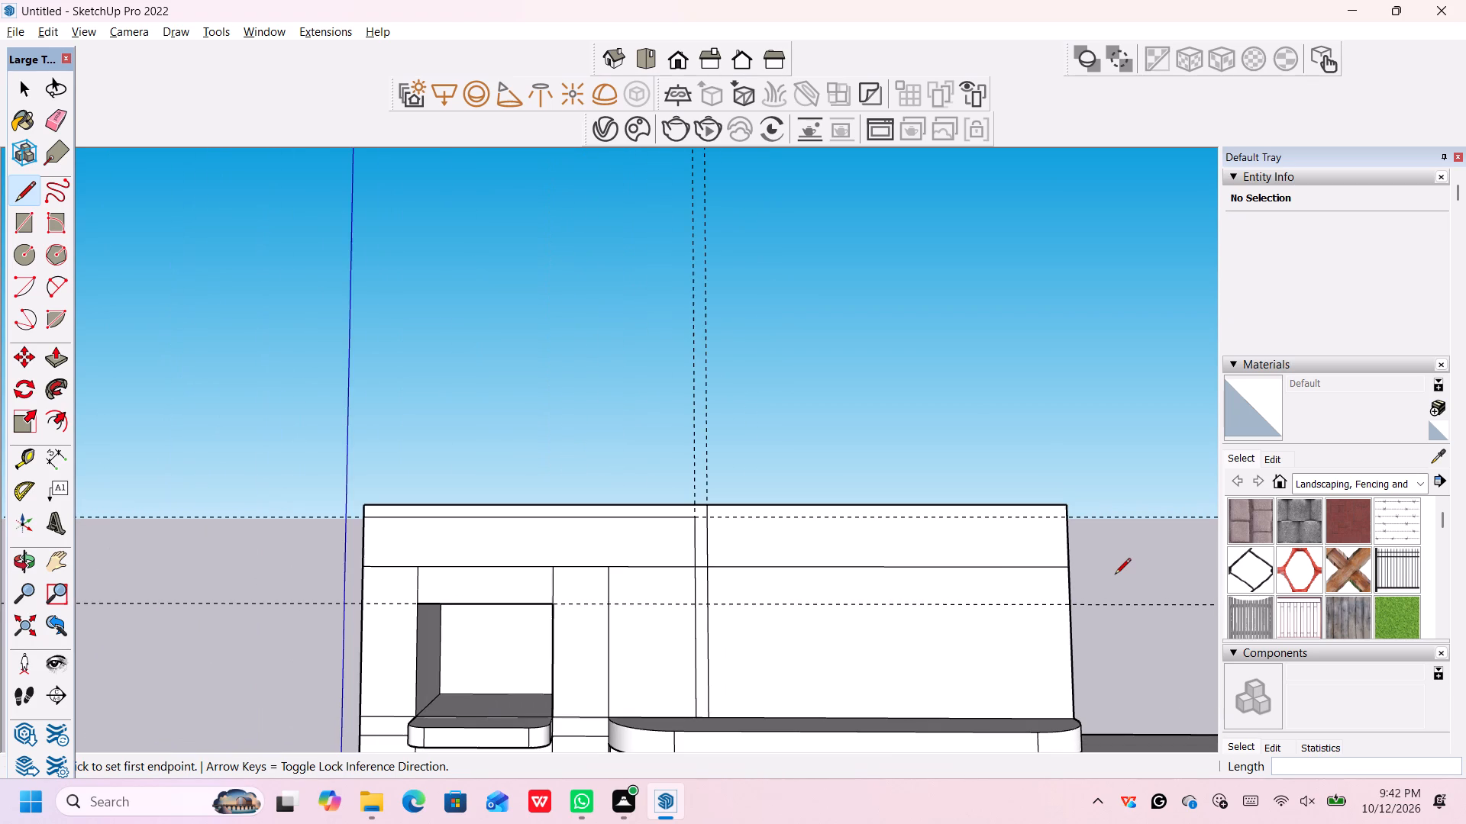
{"action": "key", "text": "space"}
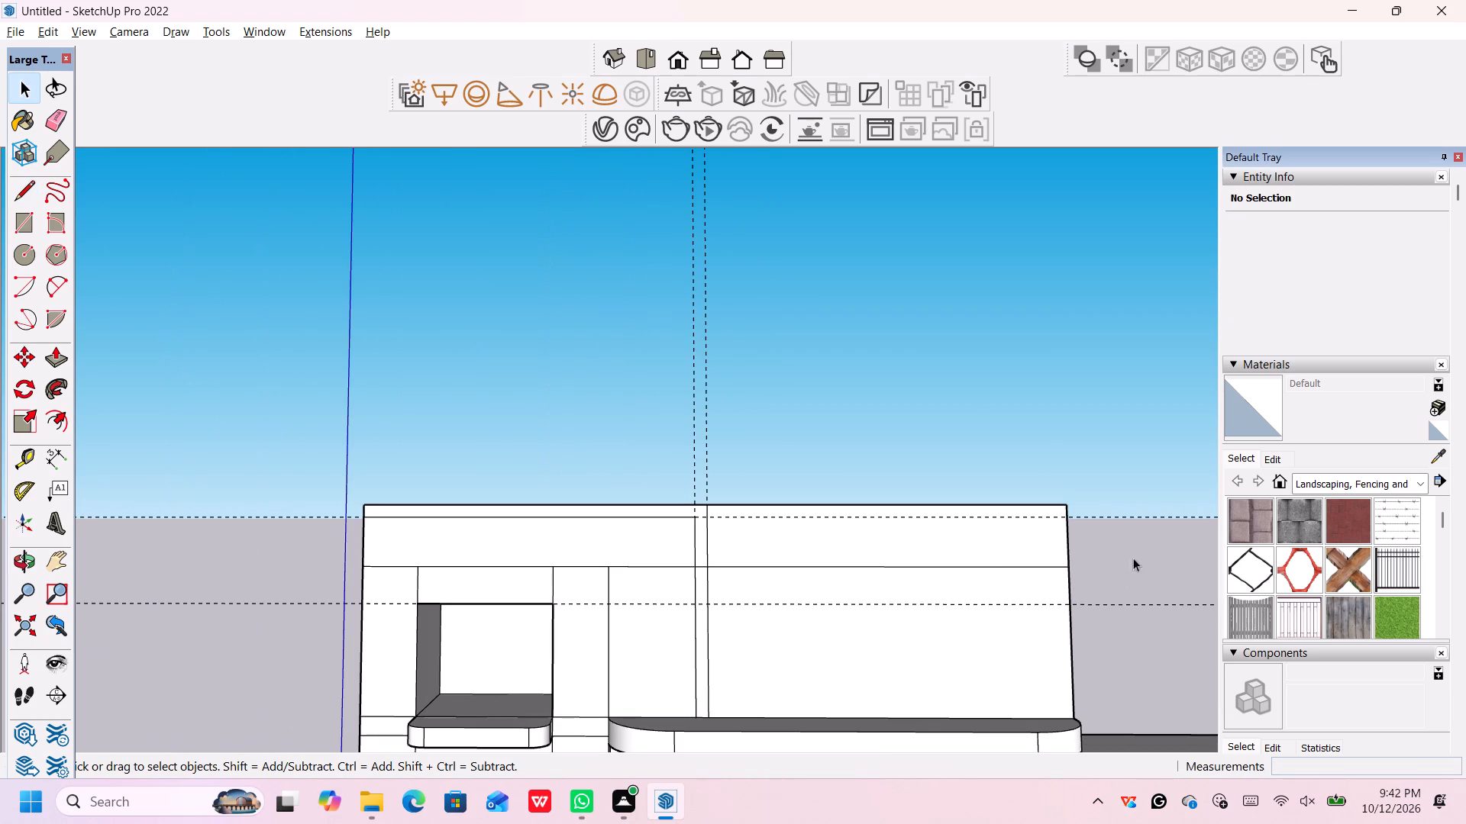
{"action": "left_click_drag", "start_coordinate": [1136, 501], "coordinate": [1112, 633]}
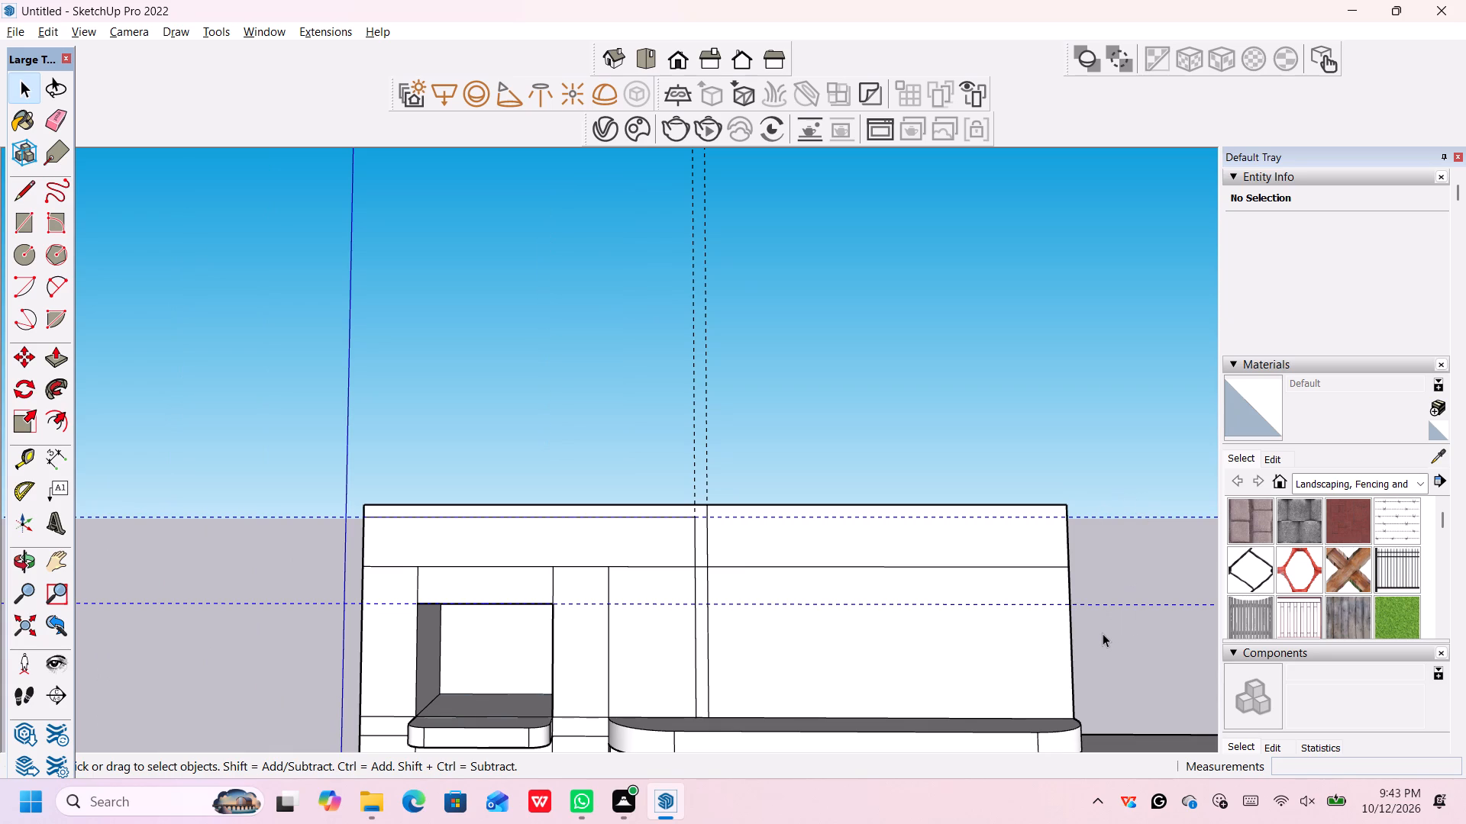
{"action": "key", "text": "Delete"}
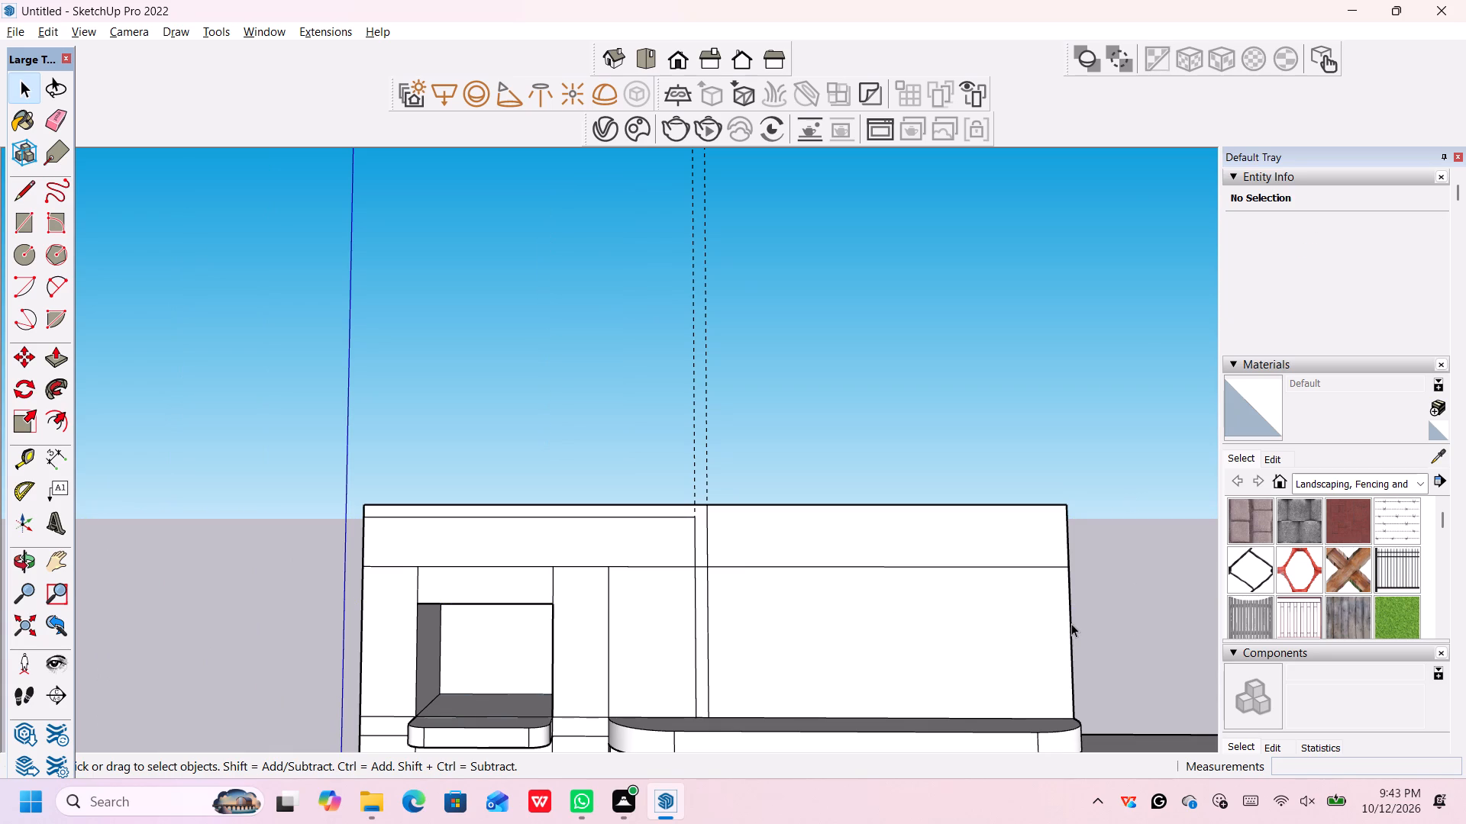
{"action": "left_click_drag", "start_coordinate": [731, 396], "coordinate": [646, 424]}
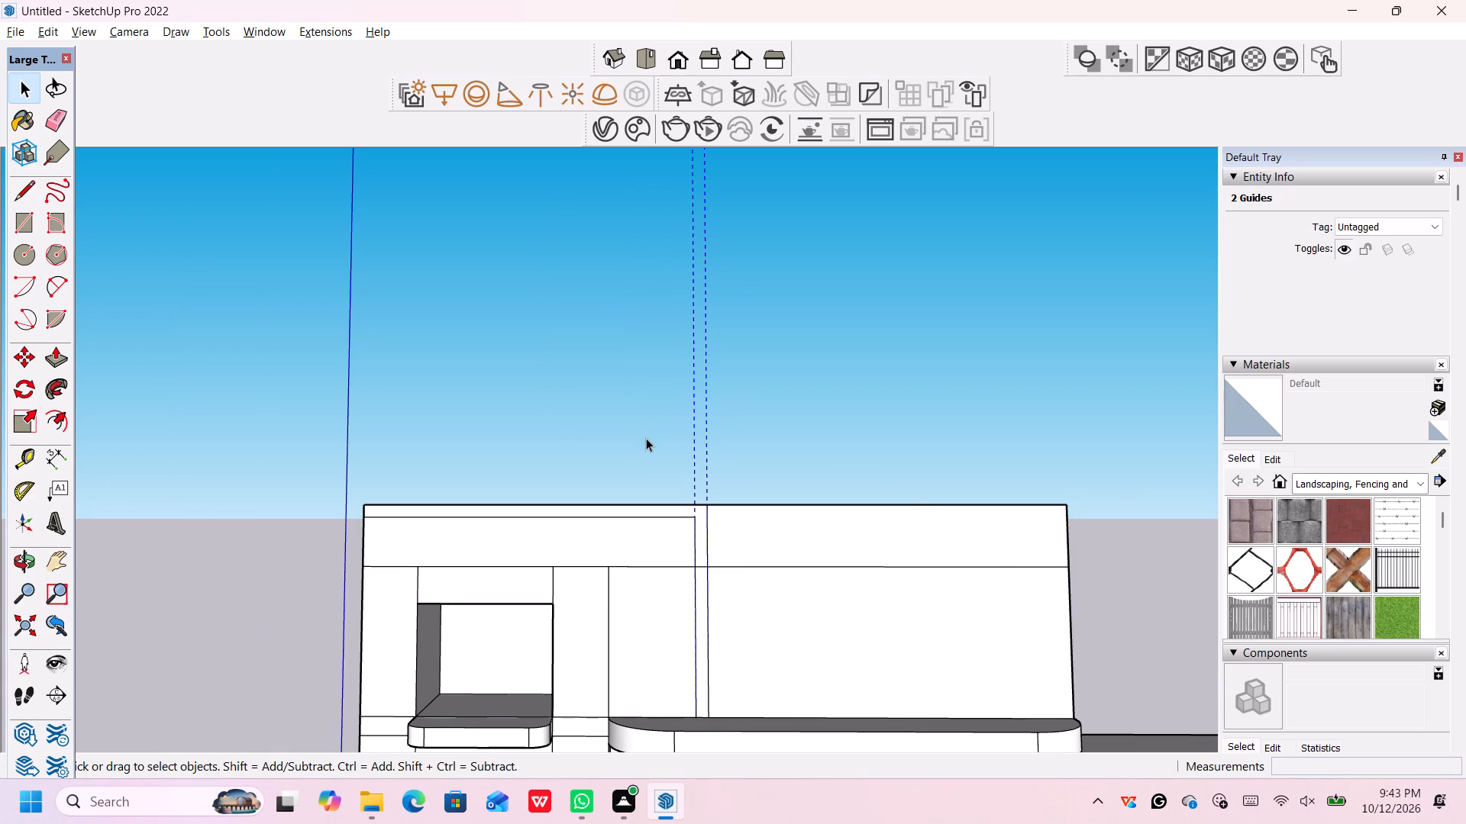
{"action": "key", "text": "space"}
{"action": "key", "text": "e"}
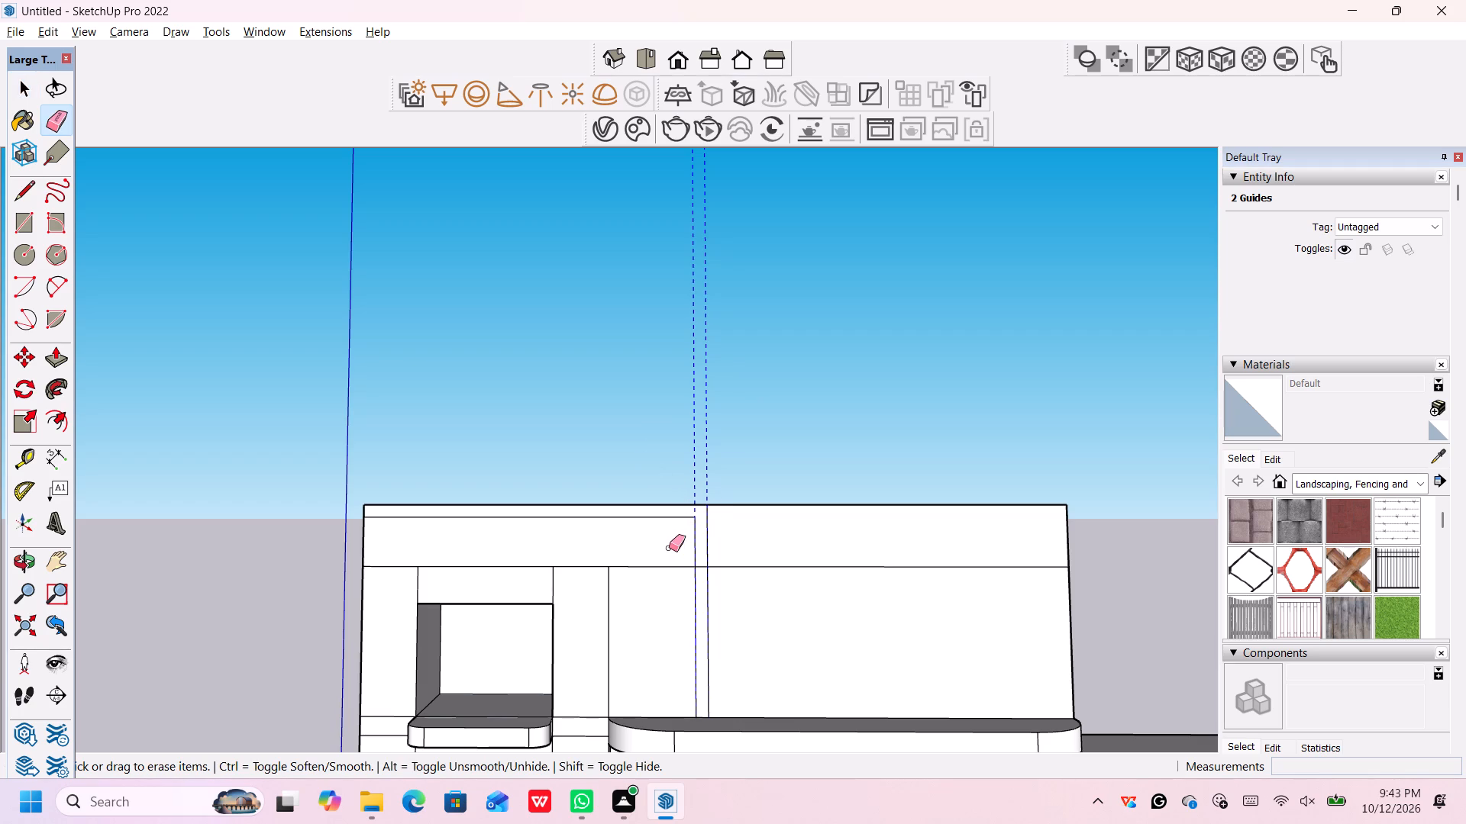
{"action": "key", "text": "Delete"}
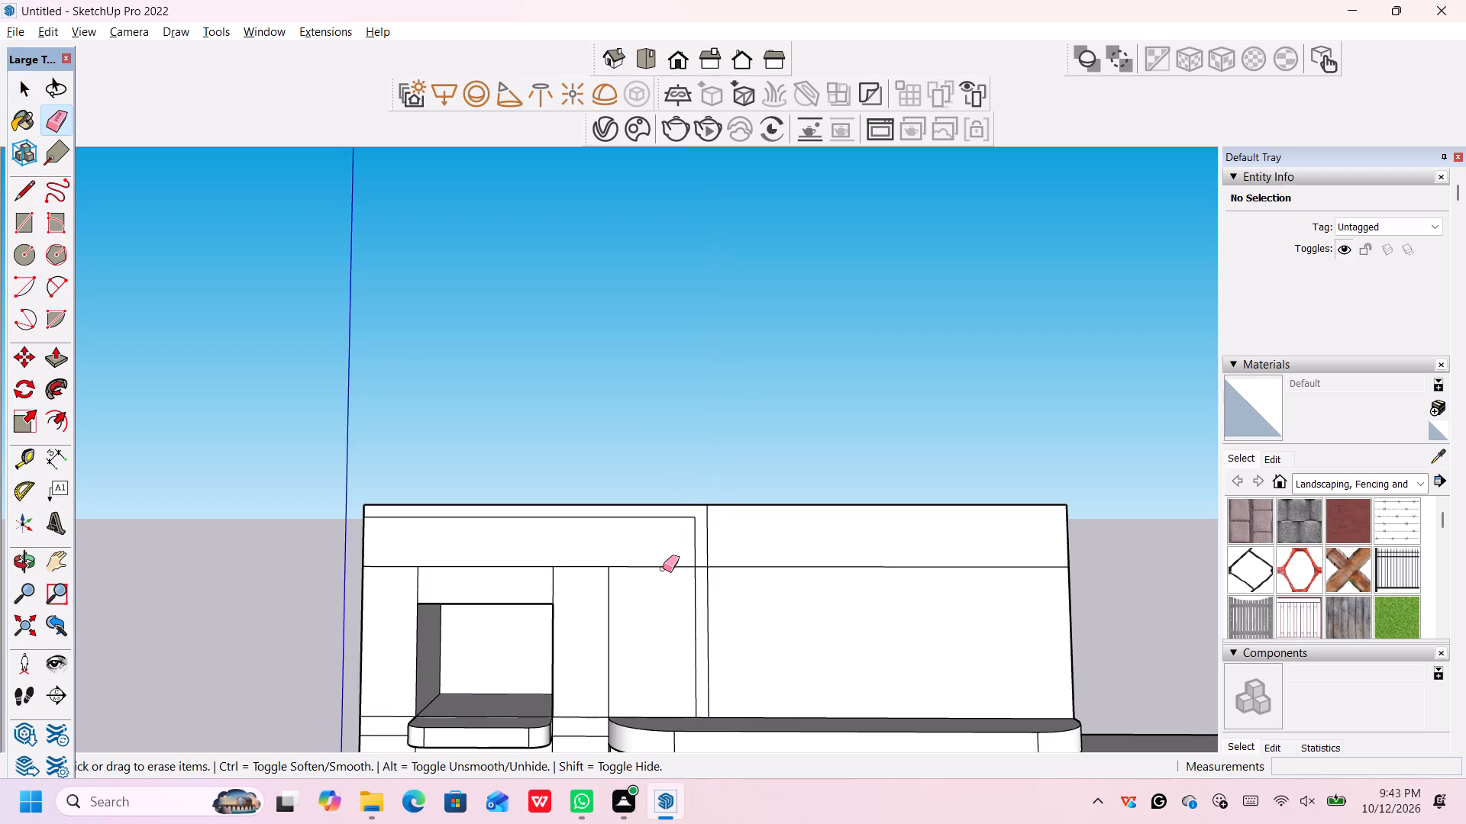
Erase the top band's lower edge from the pillar across the 1' frame strip to the facade's right edge.
{"action": "left_click", "coordinate": [663, 565]}
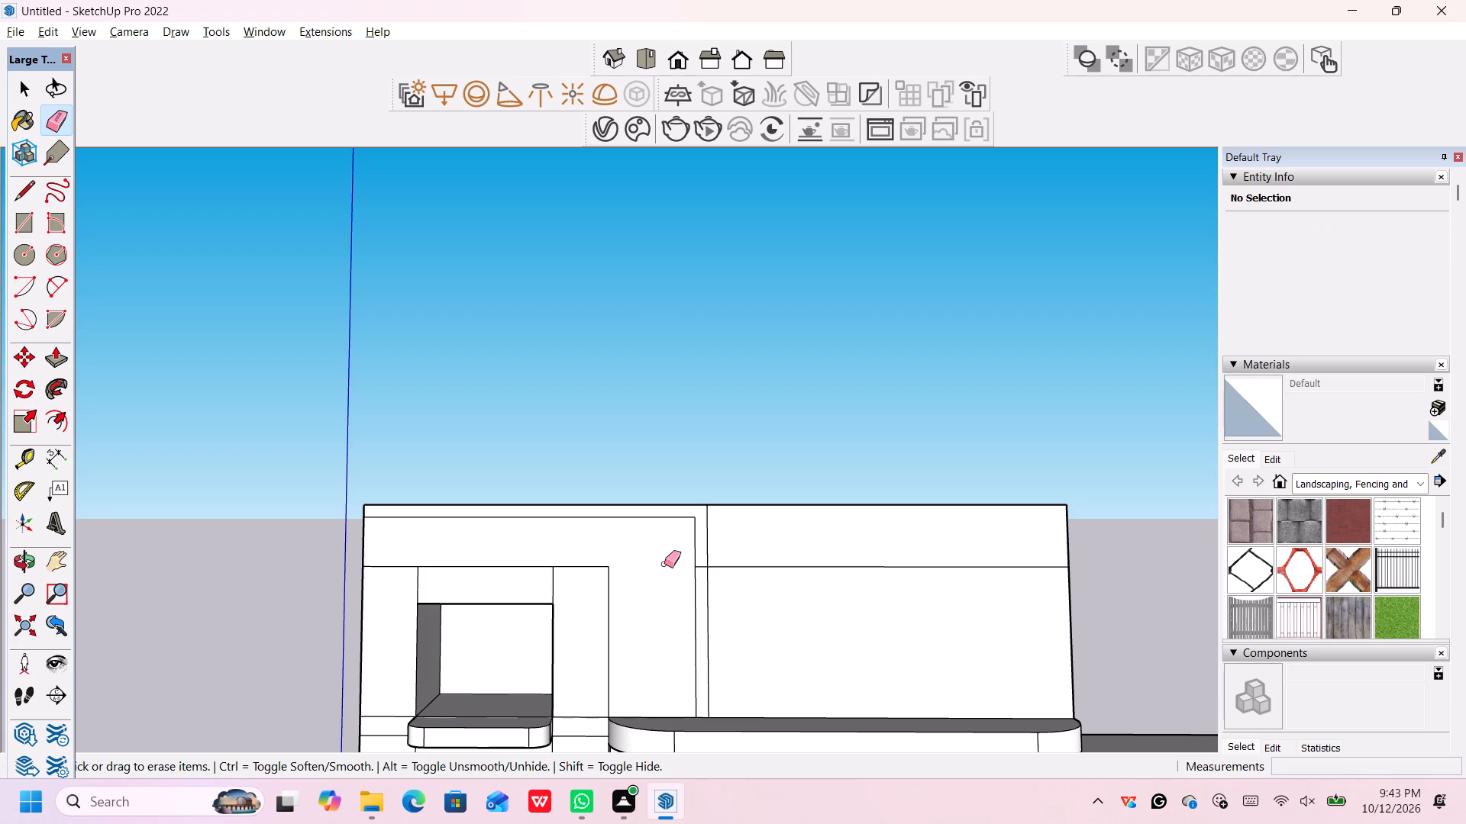
{"action": "scroll", "coordinate": [702, 575], "scroll_direction": "up", "scroll_amount": 1}
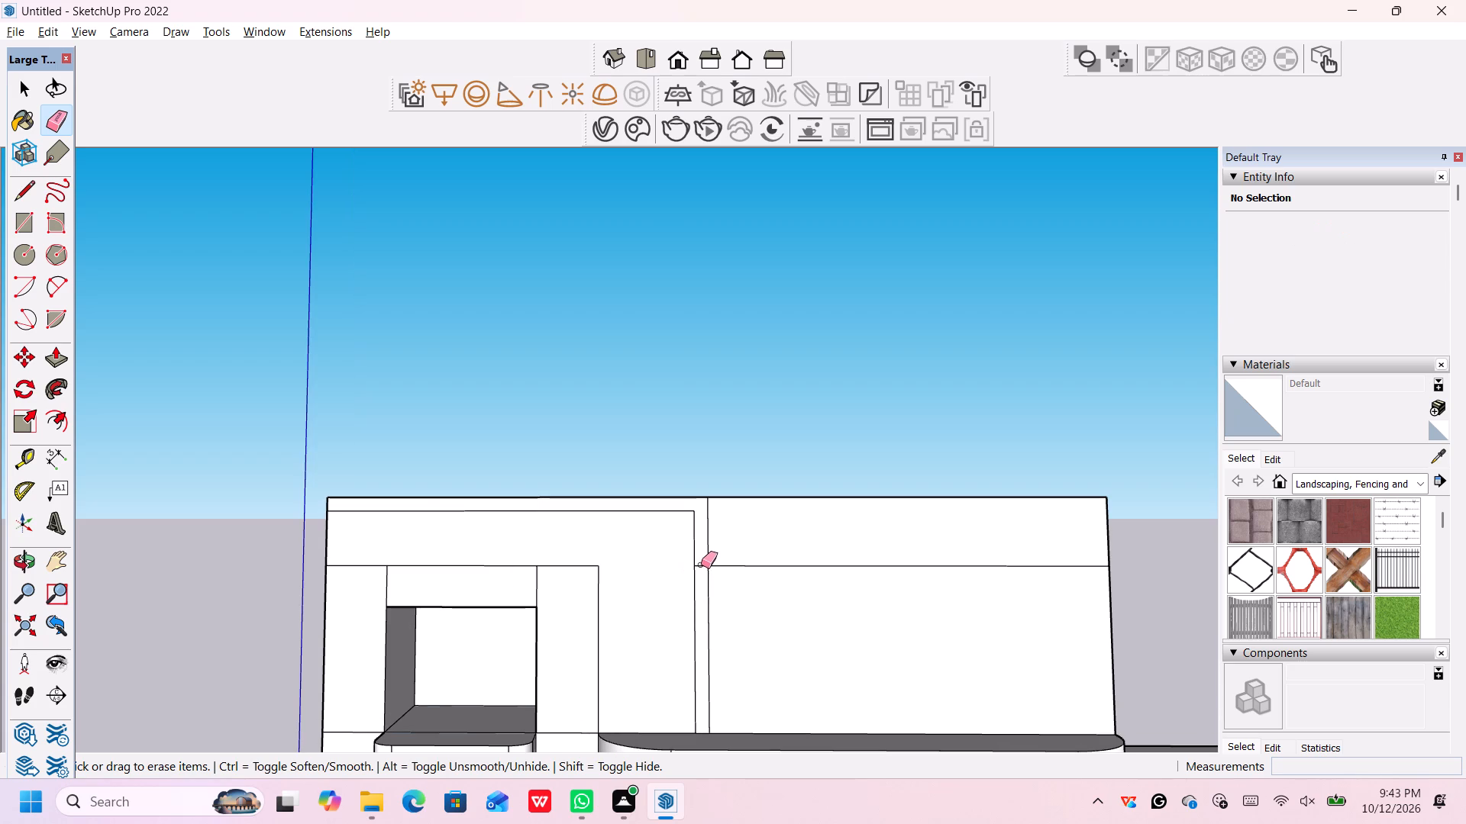
{"action": "left_click", "coordinate": [701, 566]}
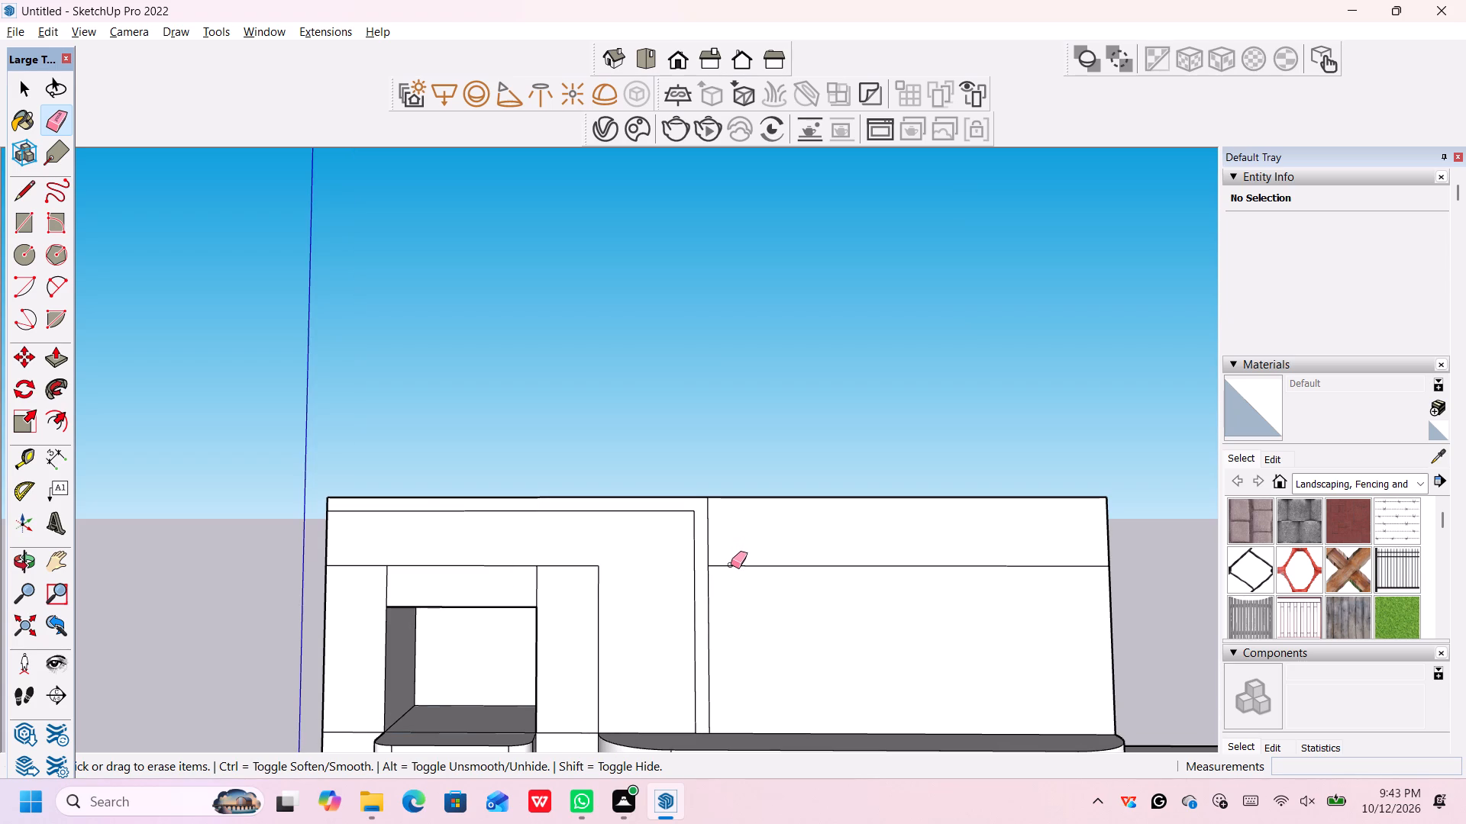
{"action": "left_click", "coordinate": [731, 565]}
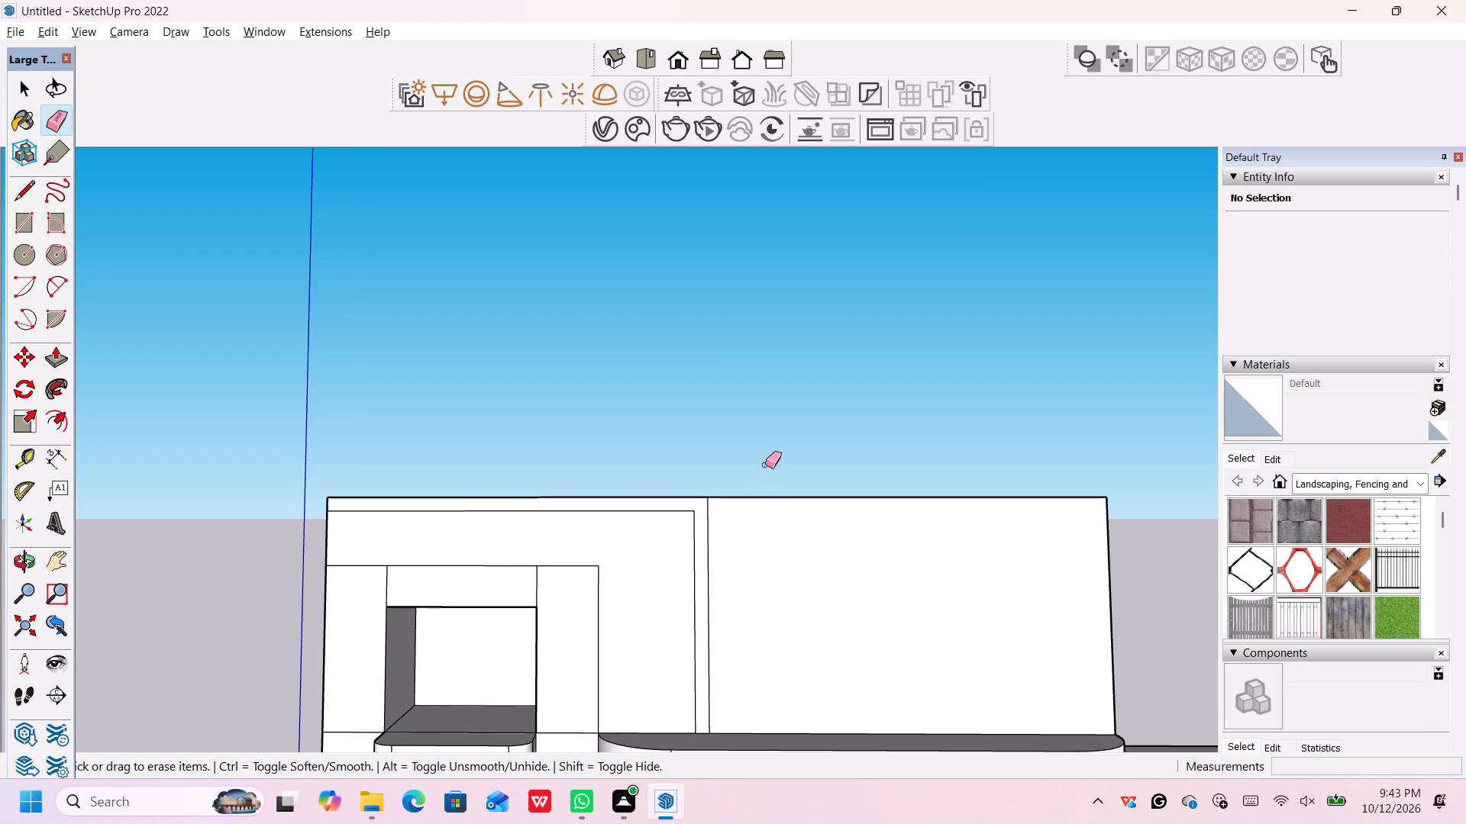
Place a vertical guide 1' inside the facade's right edge on the wide panel above the large slab.
{"action": "scroll", "coordinate": [765, 465], "scroll_direction": "down", "scroll_amount": 3}
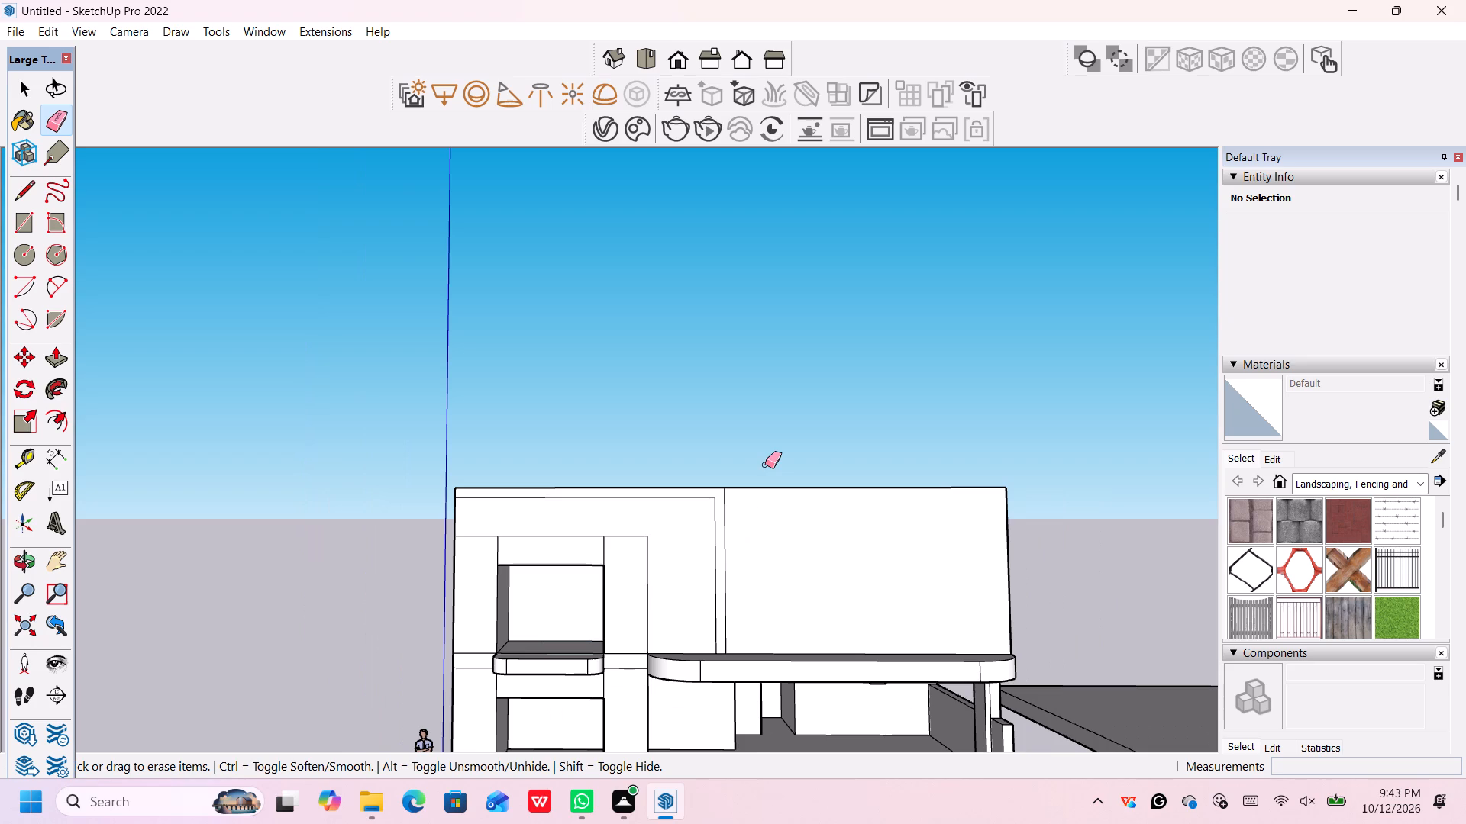
{"action": "scroll", "coordinate": [765, 465], "scroll_direction": "up", "scroll_amount": 1}
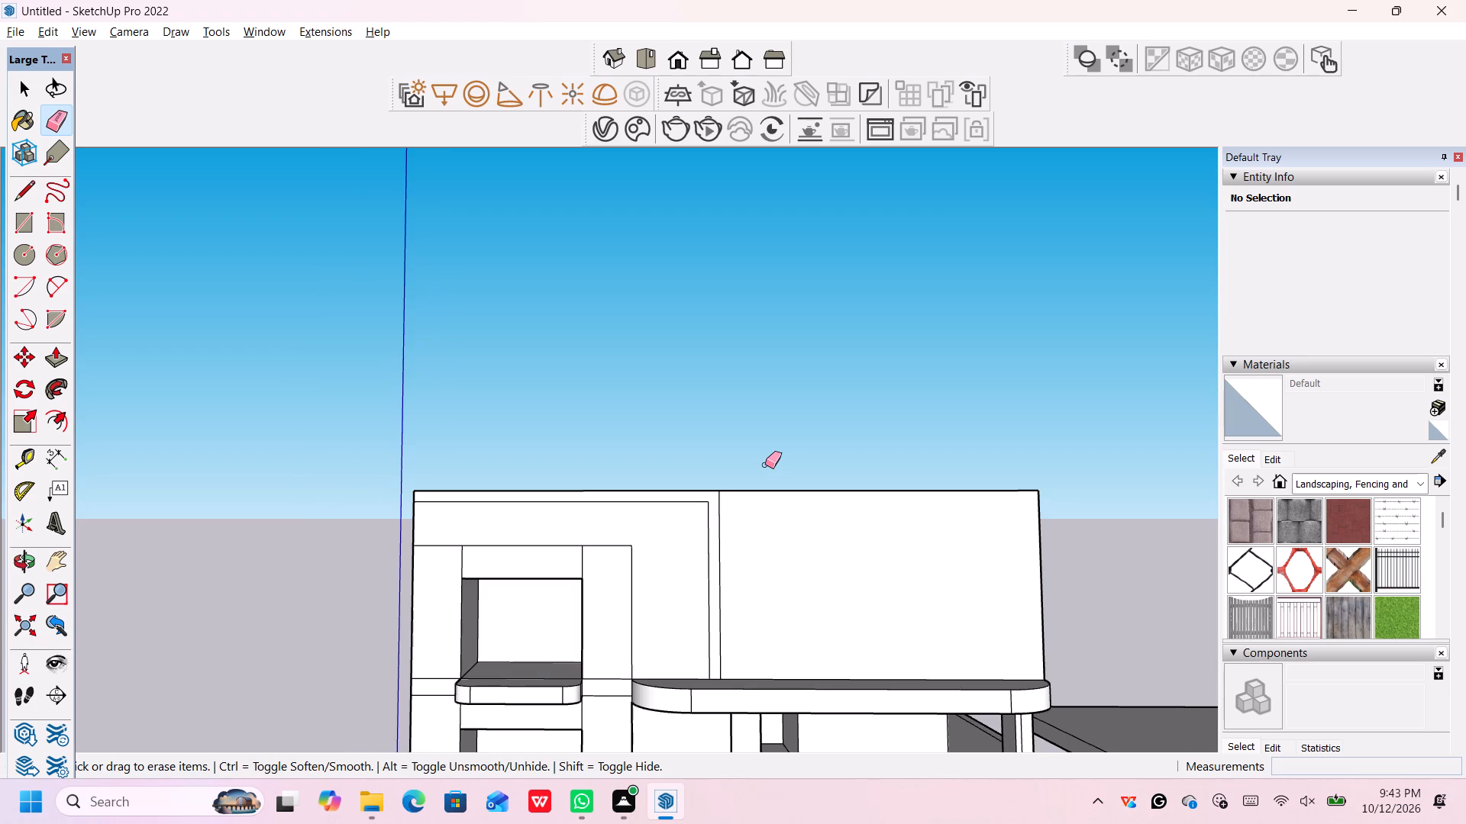
{"action": "key", "text": "space"}
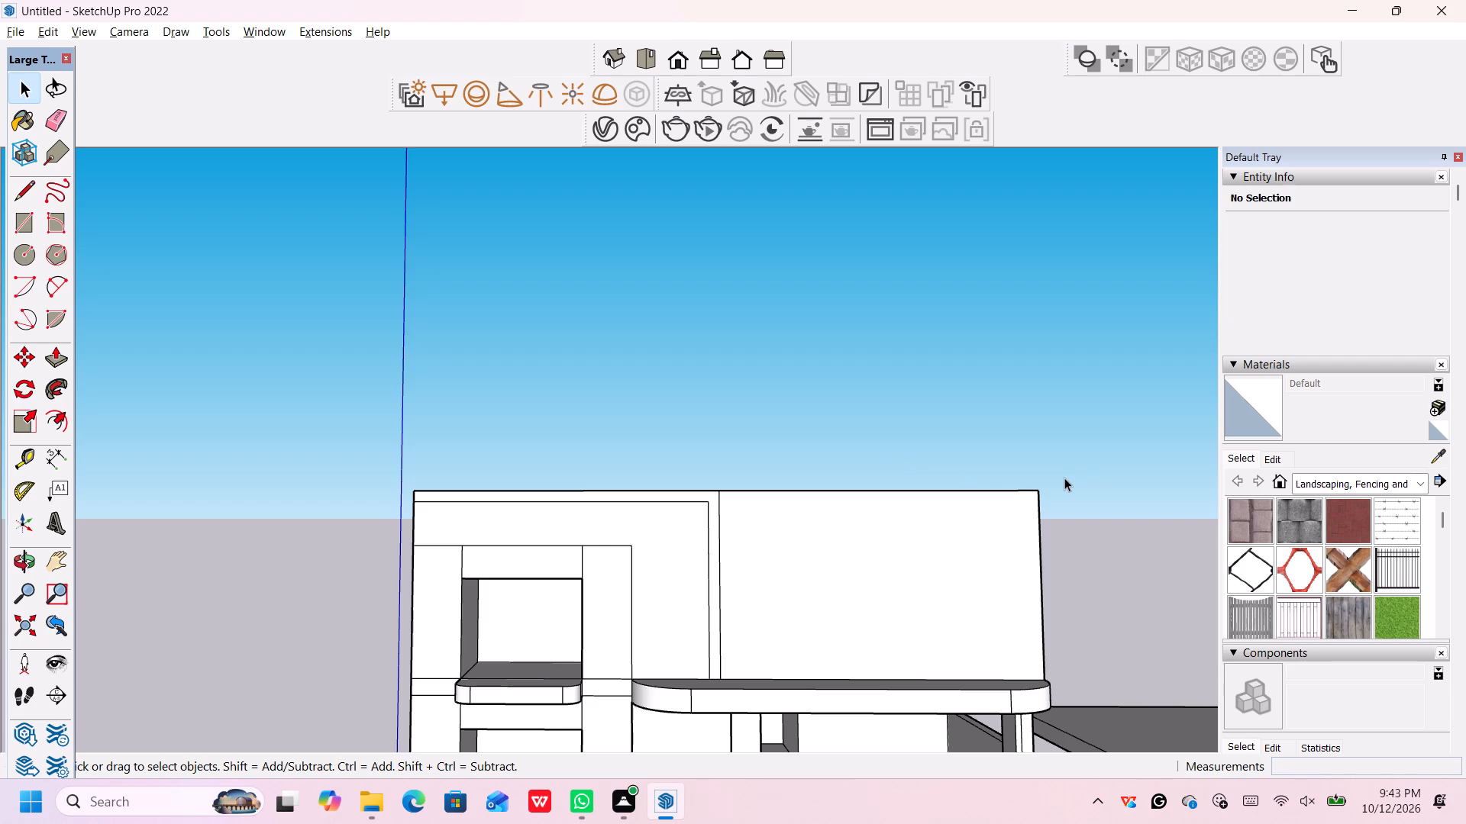
{"action": "key", "text": "t"}
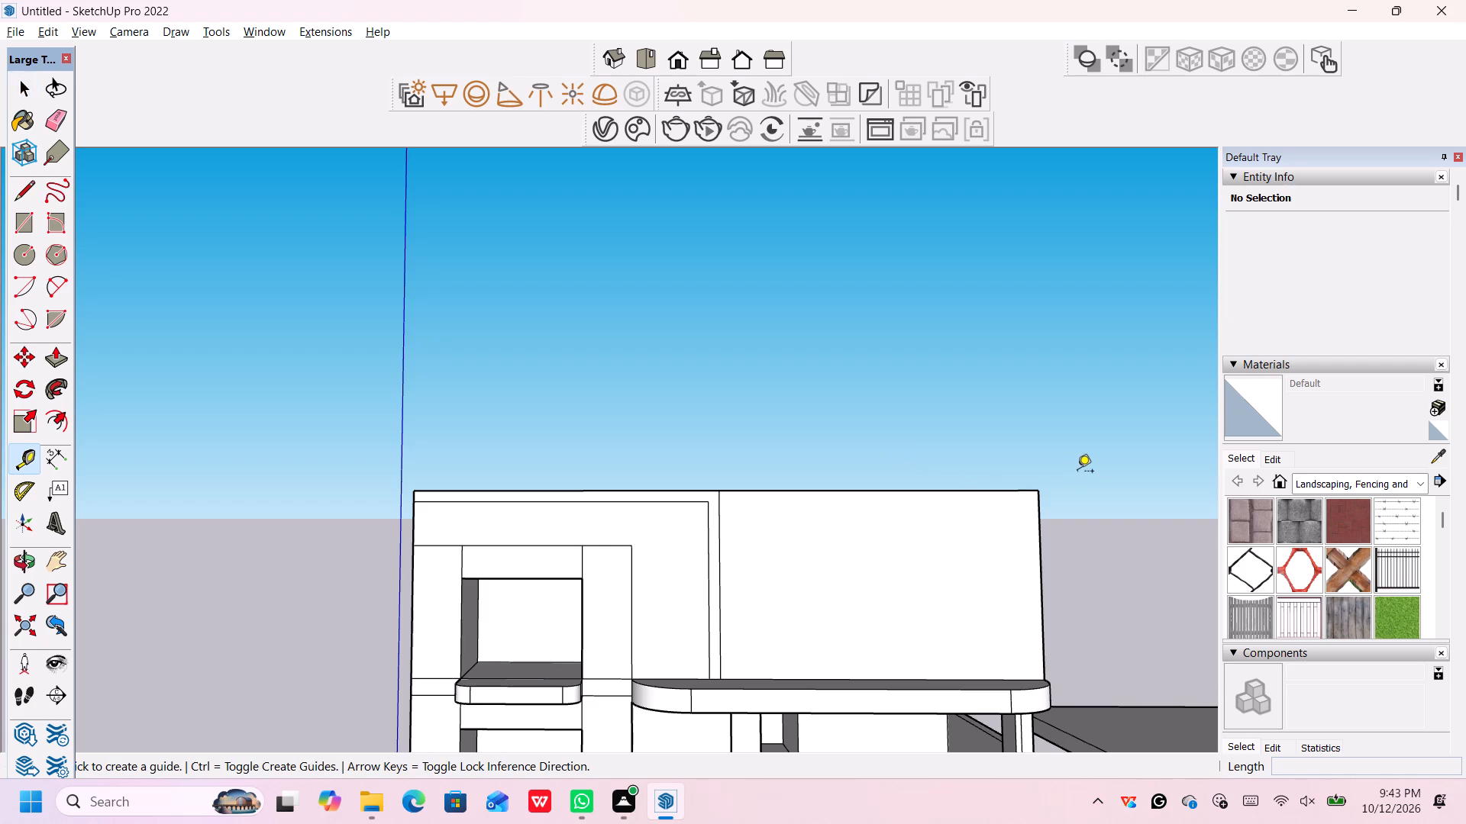
{"action": "left_click", "coordinate": [1044, 567]}
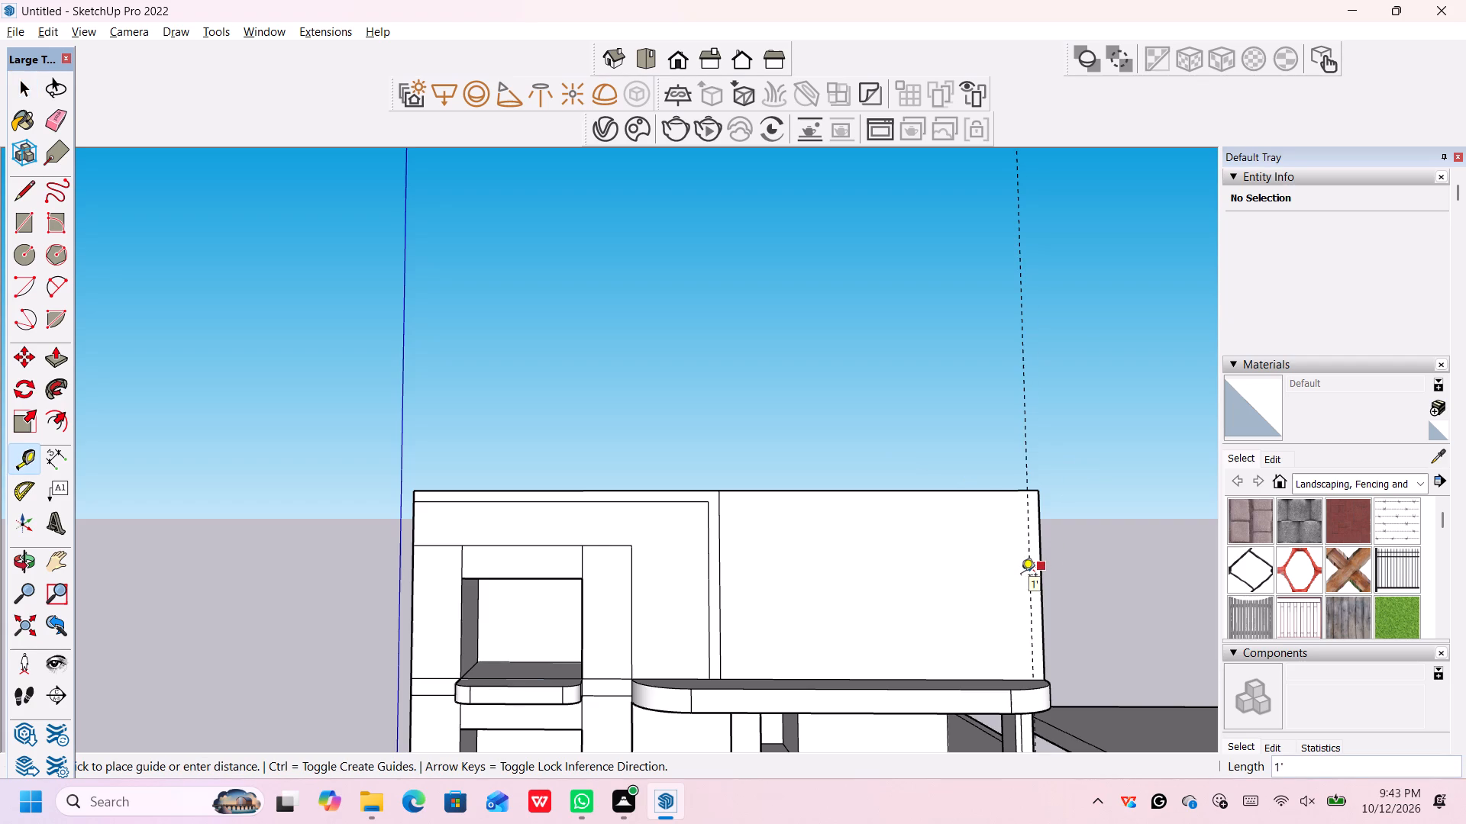
{"action": "left_click", "coordinate": [1021, 576]}
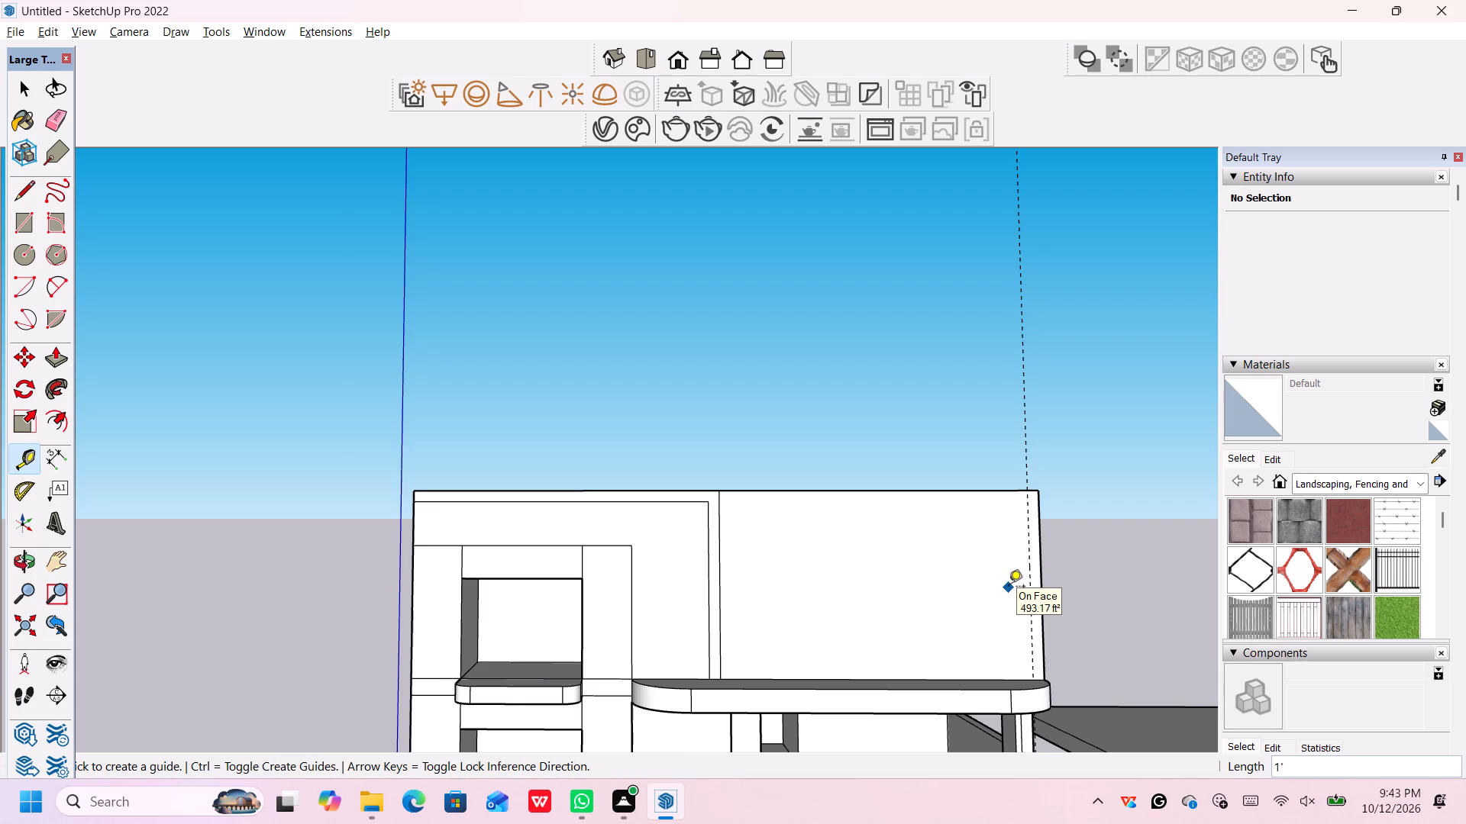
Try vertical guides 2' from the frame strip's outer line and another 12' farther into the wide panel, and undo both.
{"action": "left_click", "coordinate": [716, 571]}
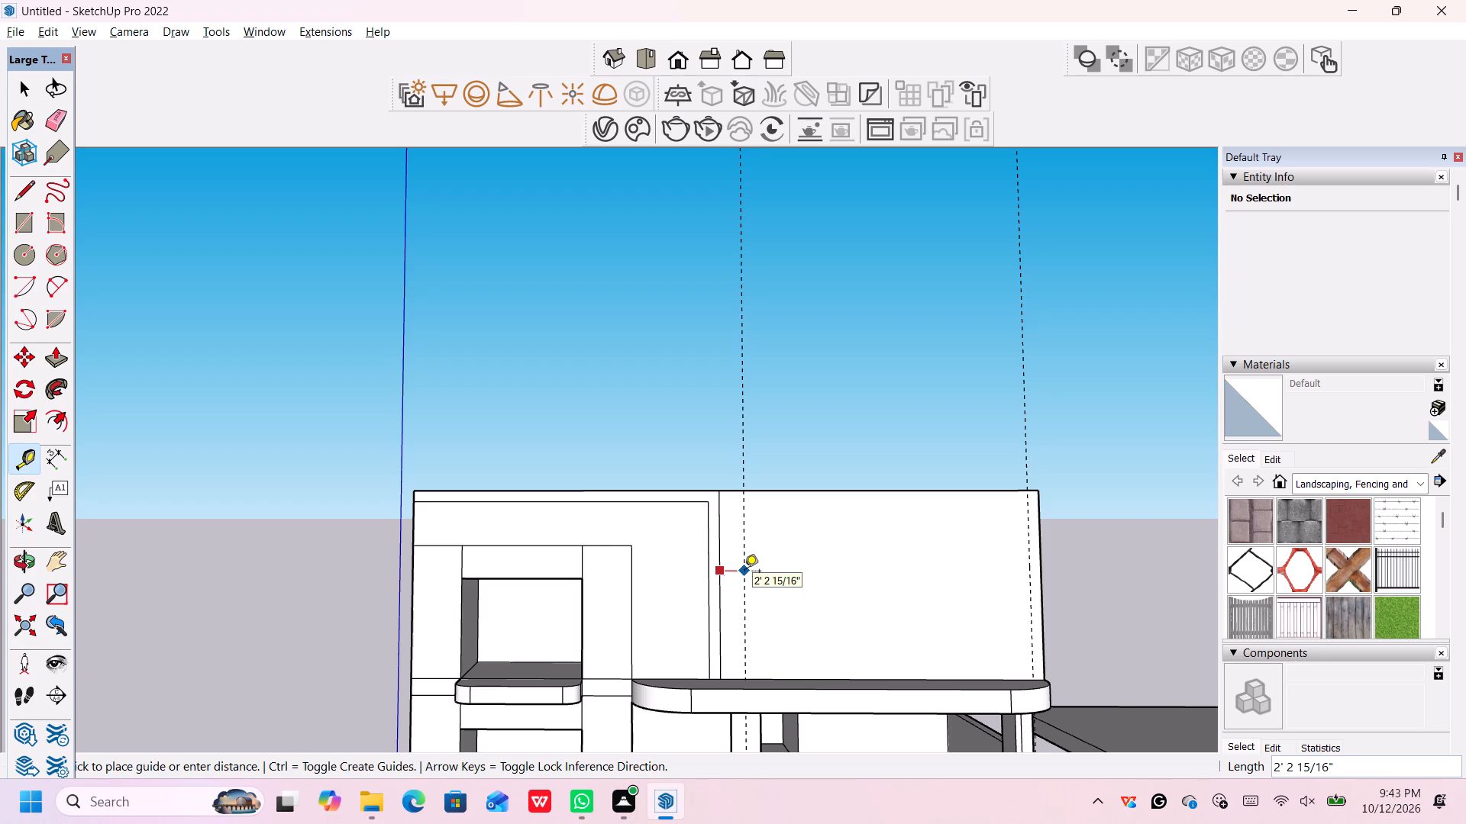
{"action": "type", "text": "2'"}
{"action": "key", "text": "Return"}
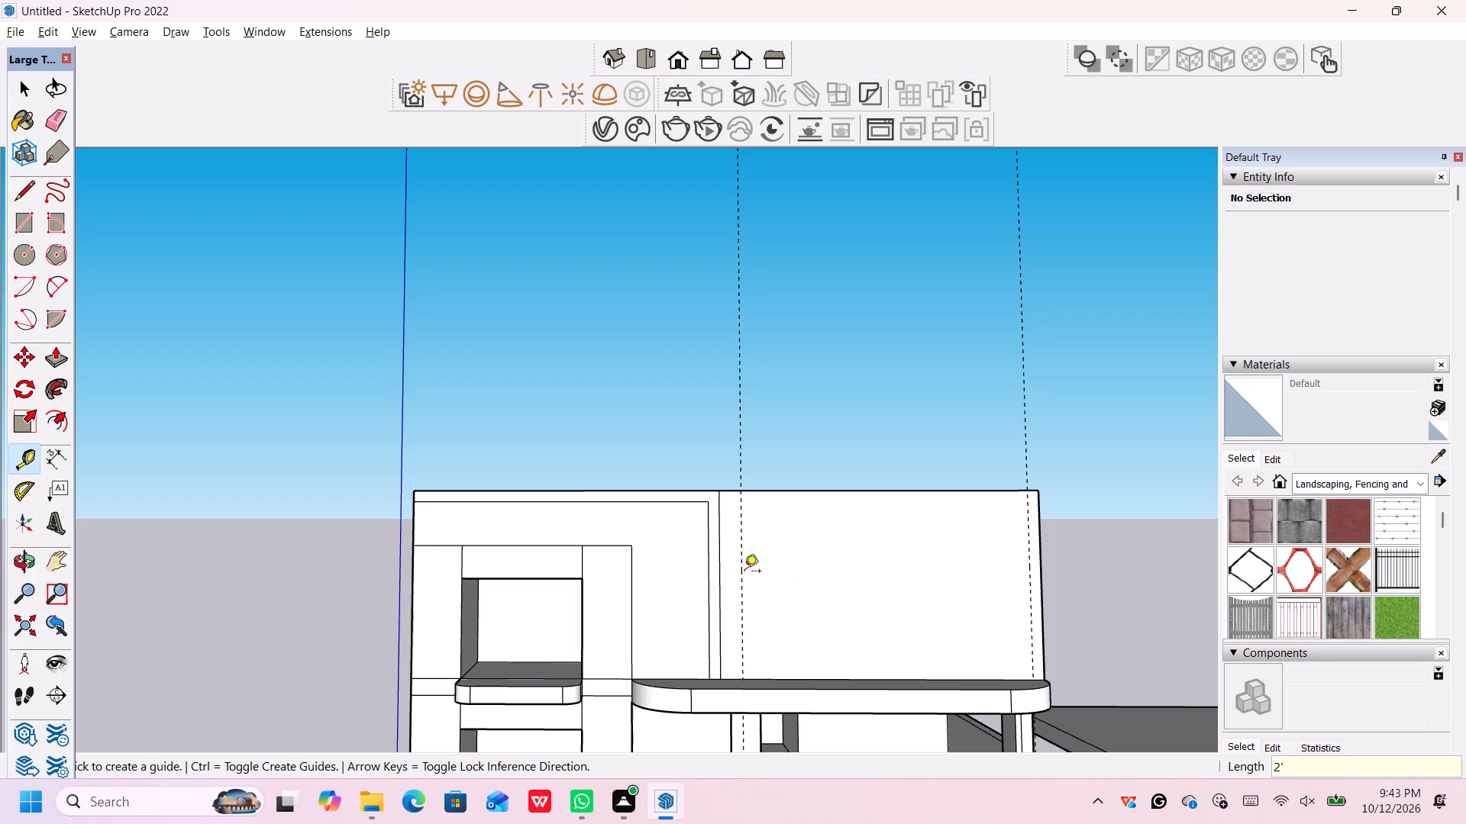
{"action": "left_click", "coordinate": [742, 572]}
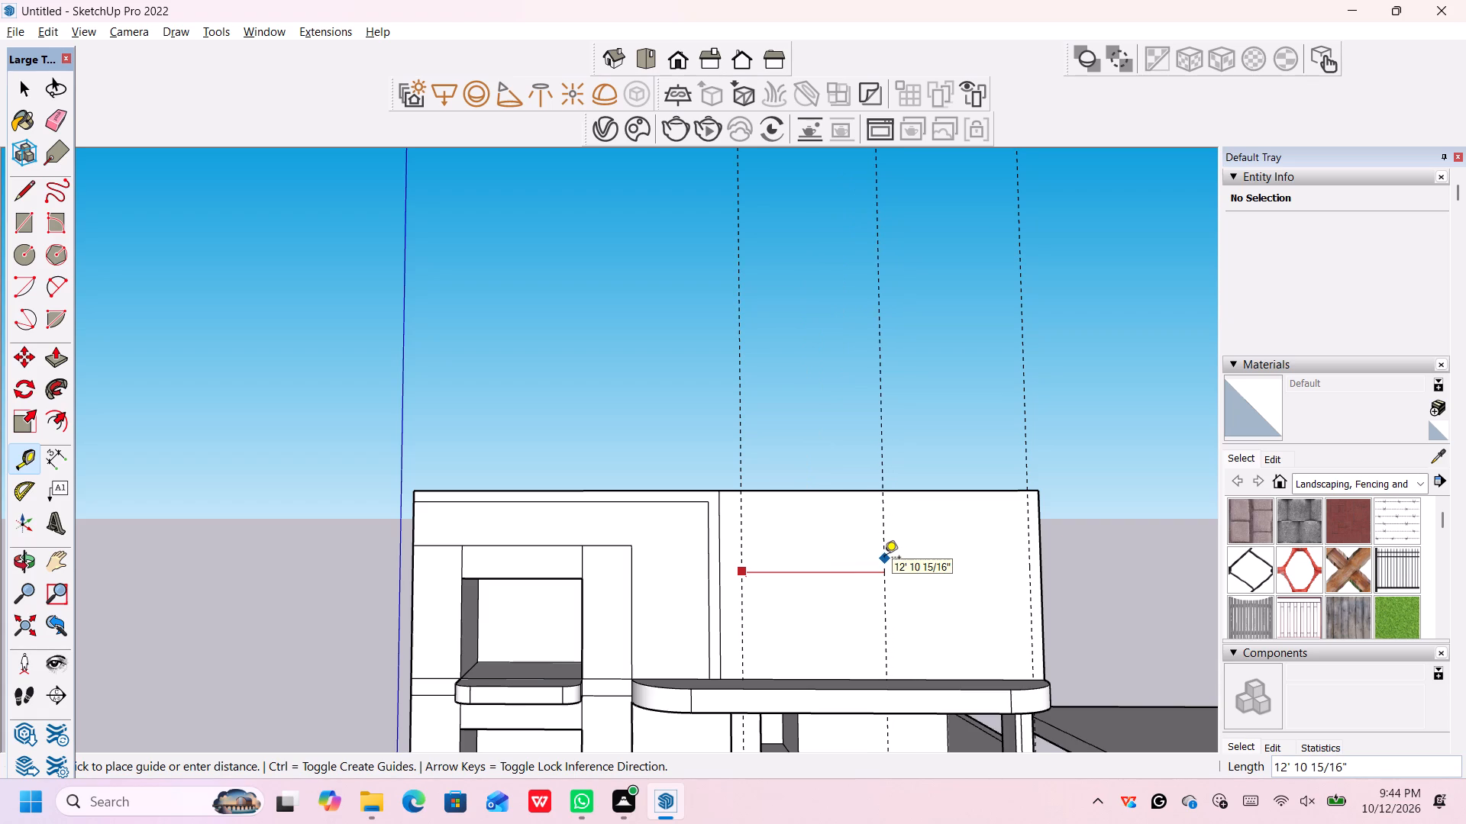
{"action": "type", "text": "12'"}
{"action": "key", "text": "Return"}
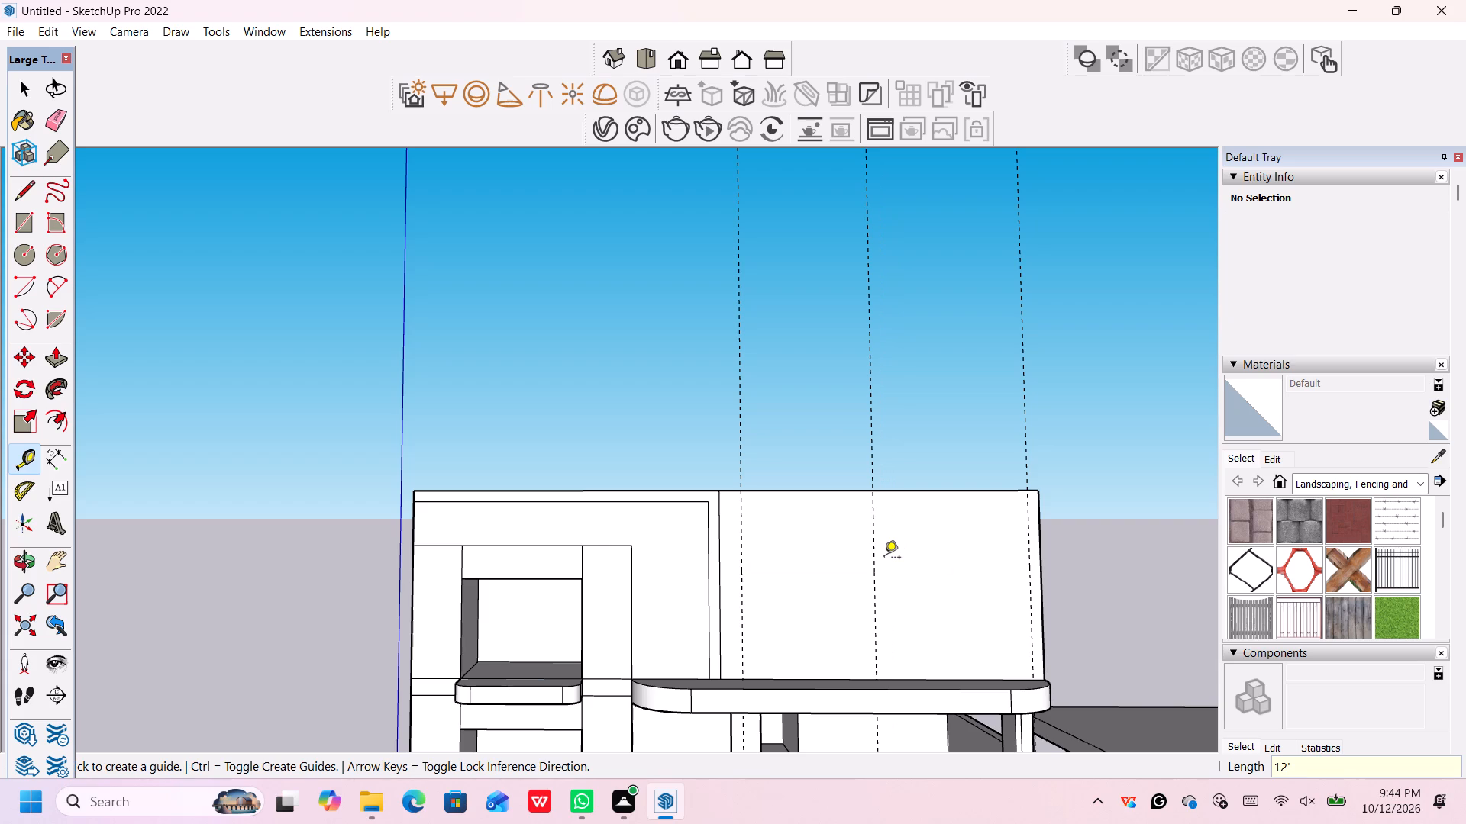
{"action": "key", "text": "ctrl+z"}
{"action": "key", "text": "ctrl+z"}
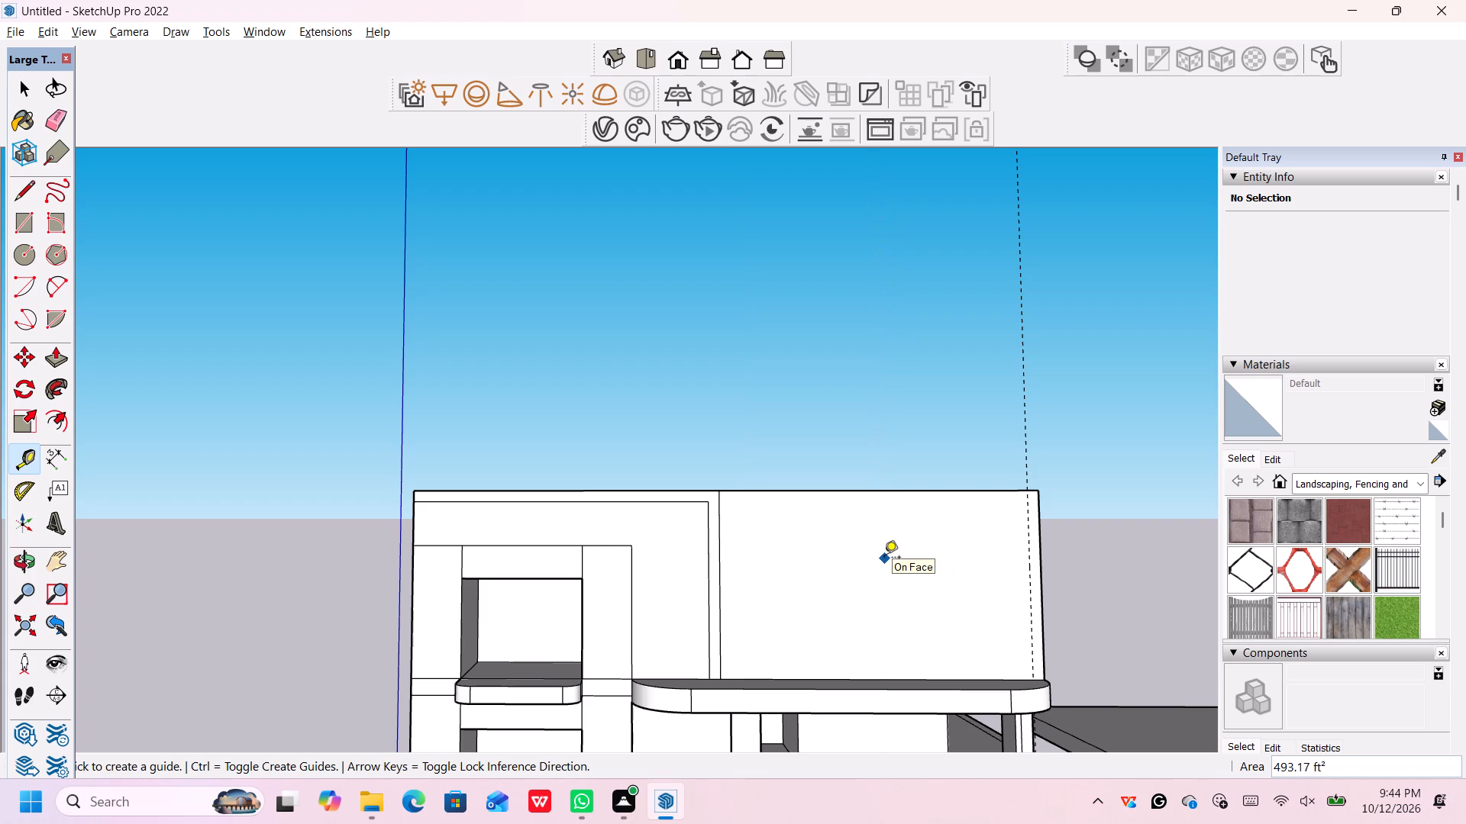
Place a vertical guide 3' from the frame strip's outer line into the wide panel.
{"action": "left_click", "coordinate": [719, 575]}
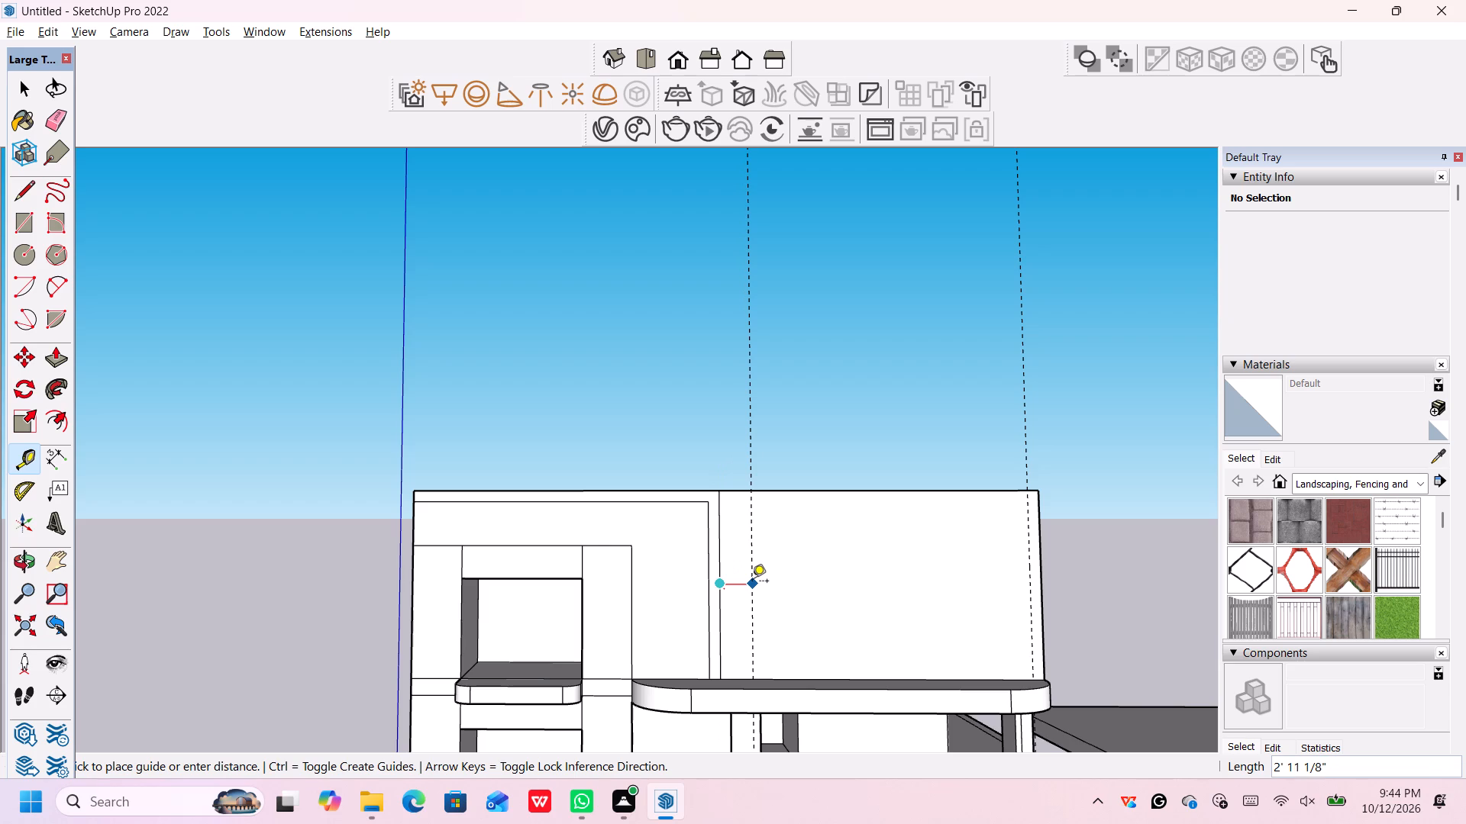
{"action": "type", "text": "3'"}
{"action": "key", "text": "Return"}
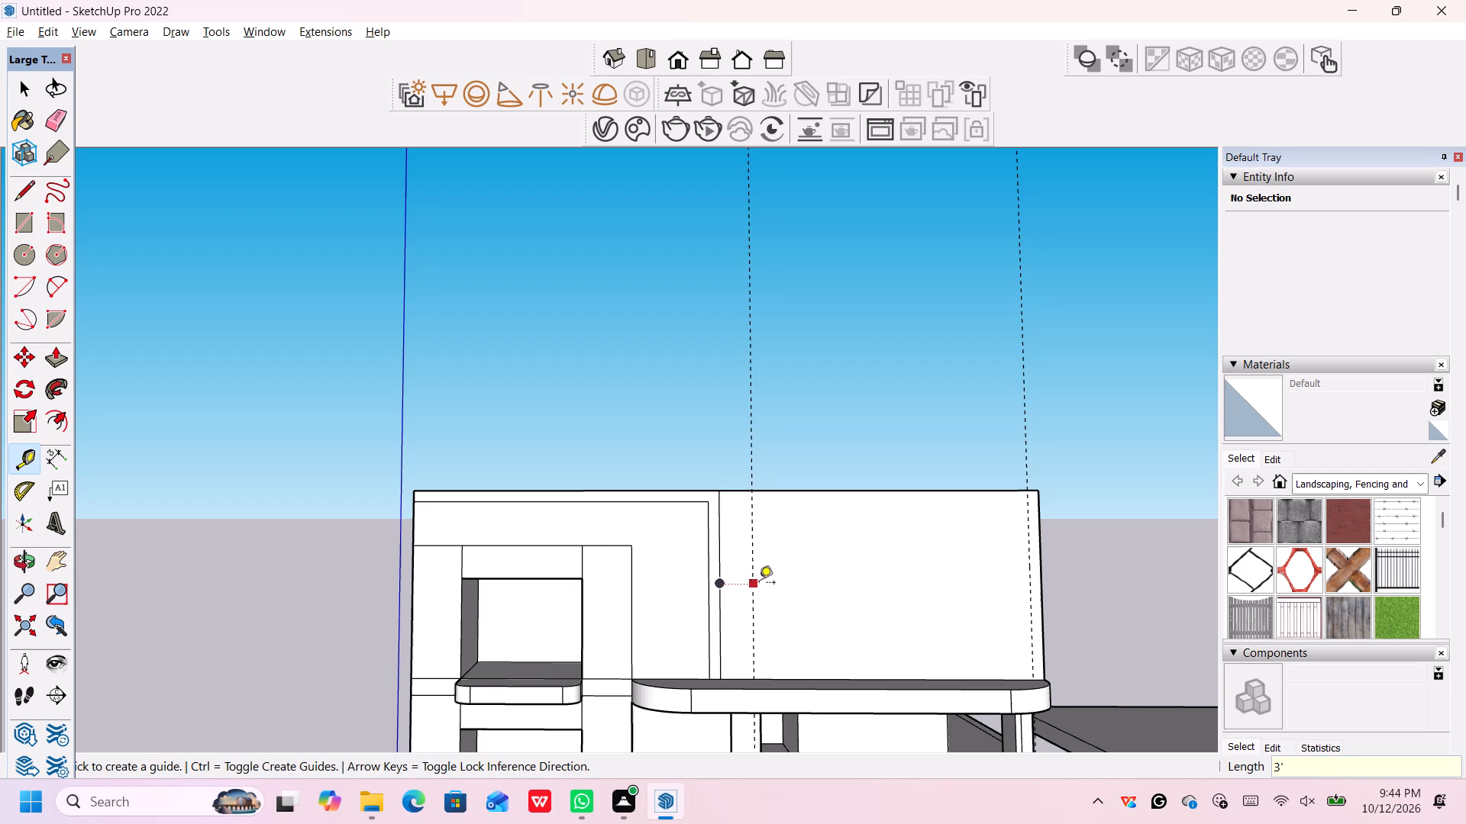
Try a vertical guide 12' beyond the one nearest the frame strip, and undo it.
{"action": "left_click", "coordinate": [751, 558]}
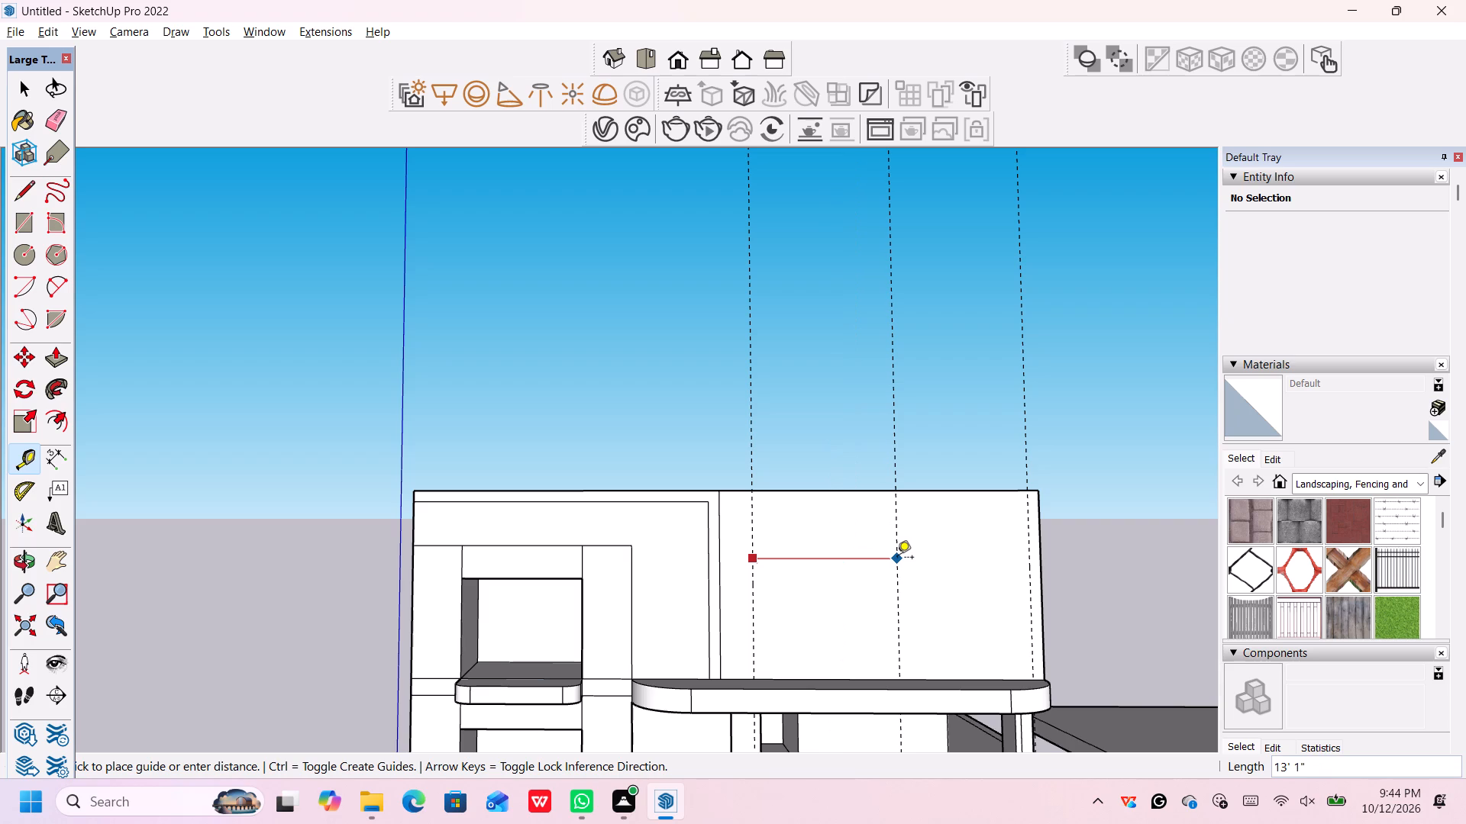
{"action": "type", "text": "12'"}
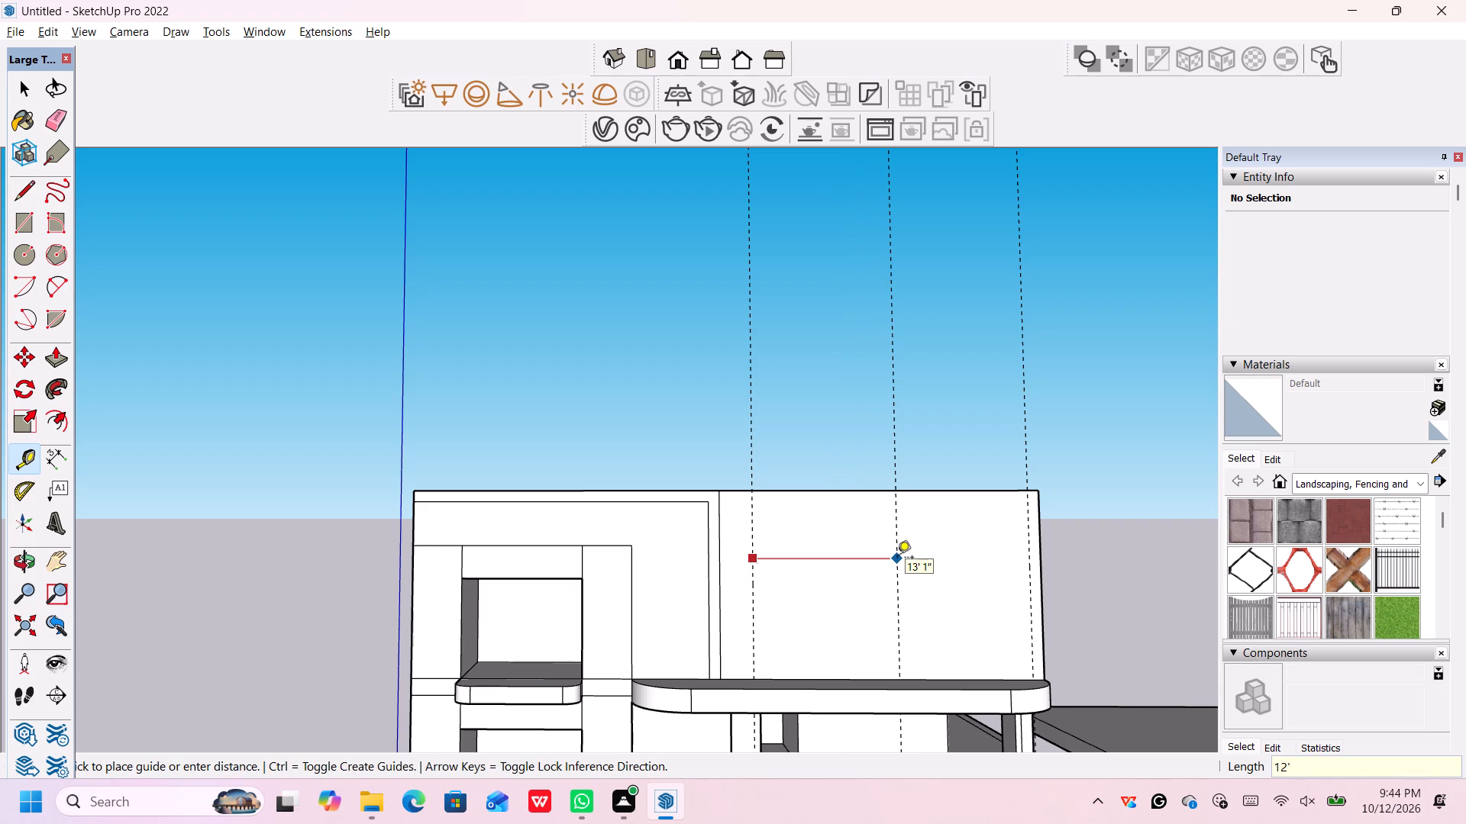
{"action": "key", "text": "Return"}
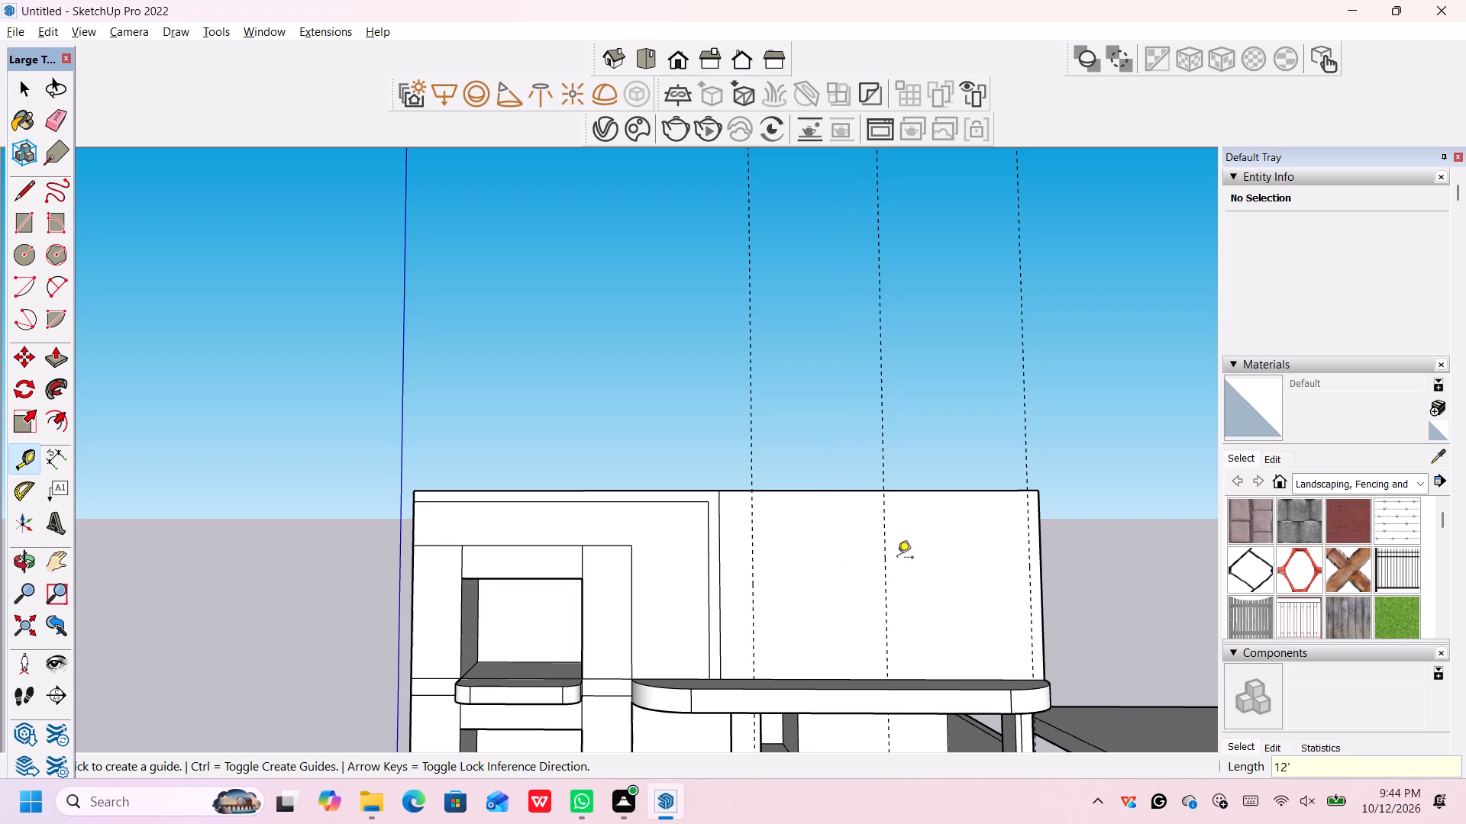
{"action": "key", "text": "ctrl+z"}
Place a vertical guide 13' beyond the one nearest the frame strip, toward the facade's right edge.
{"action": "left_click", "coordinate": [753, 551]}
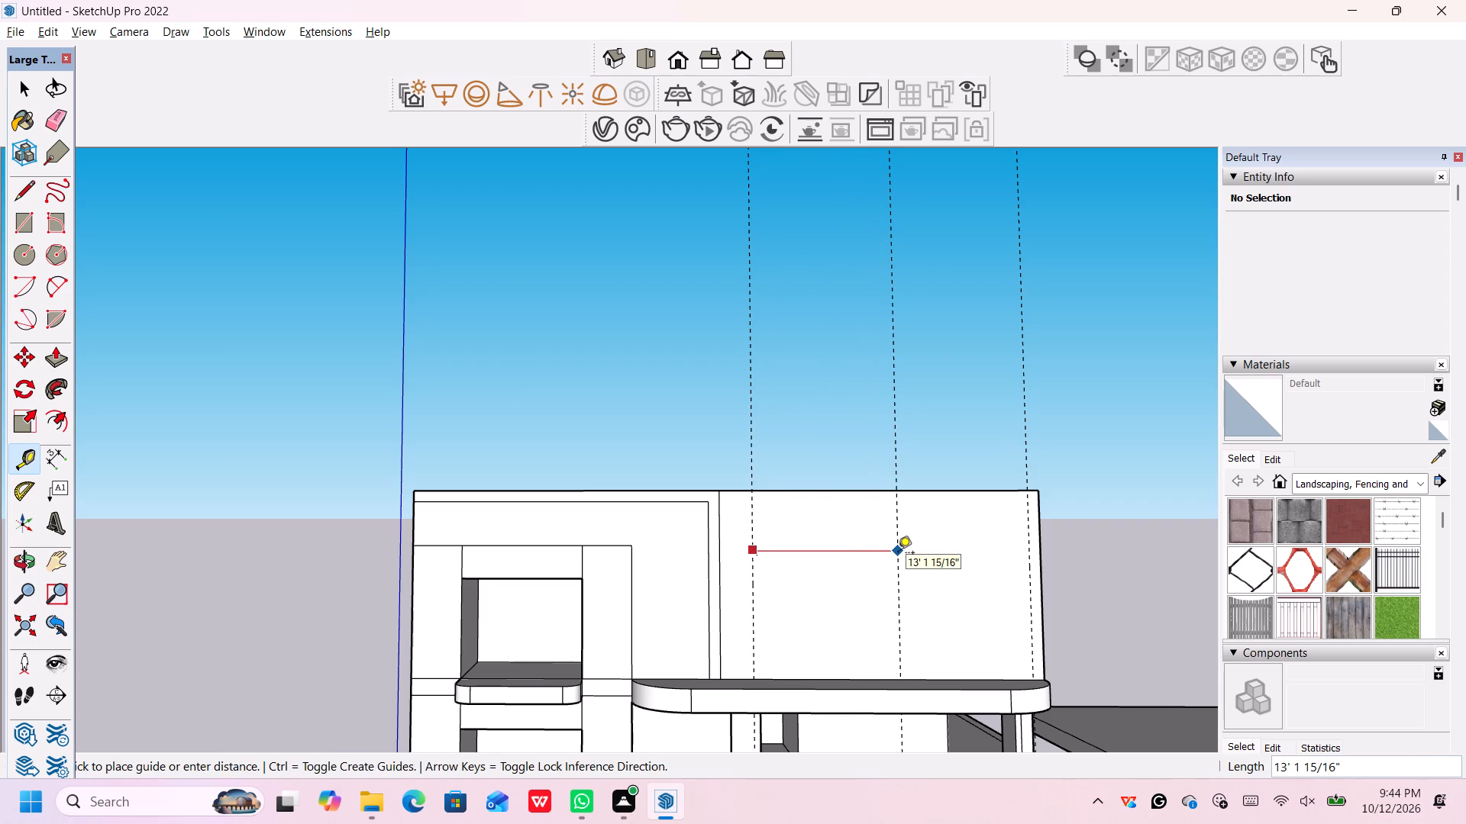
{"action": "middle_click_drag", "start_coordinate": [898, 554], "coordinate": [899, 562]}
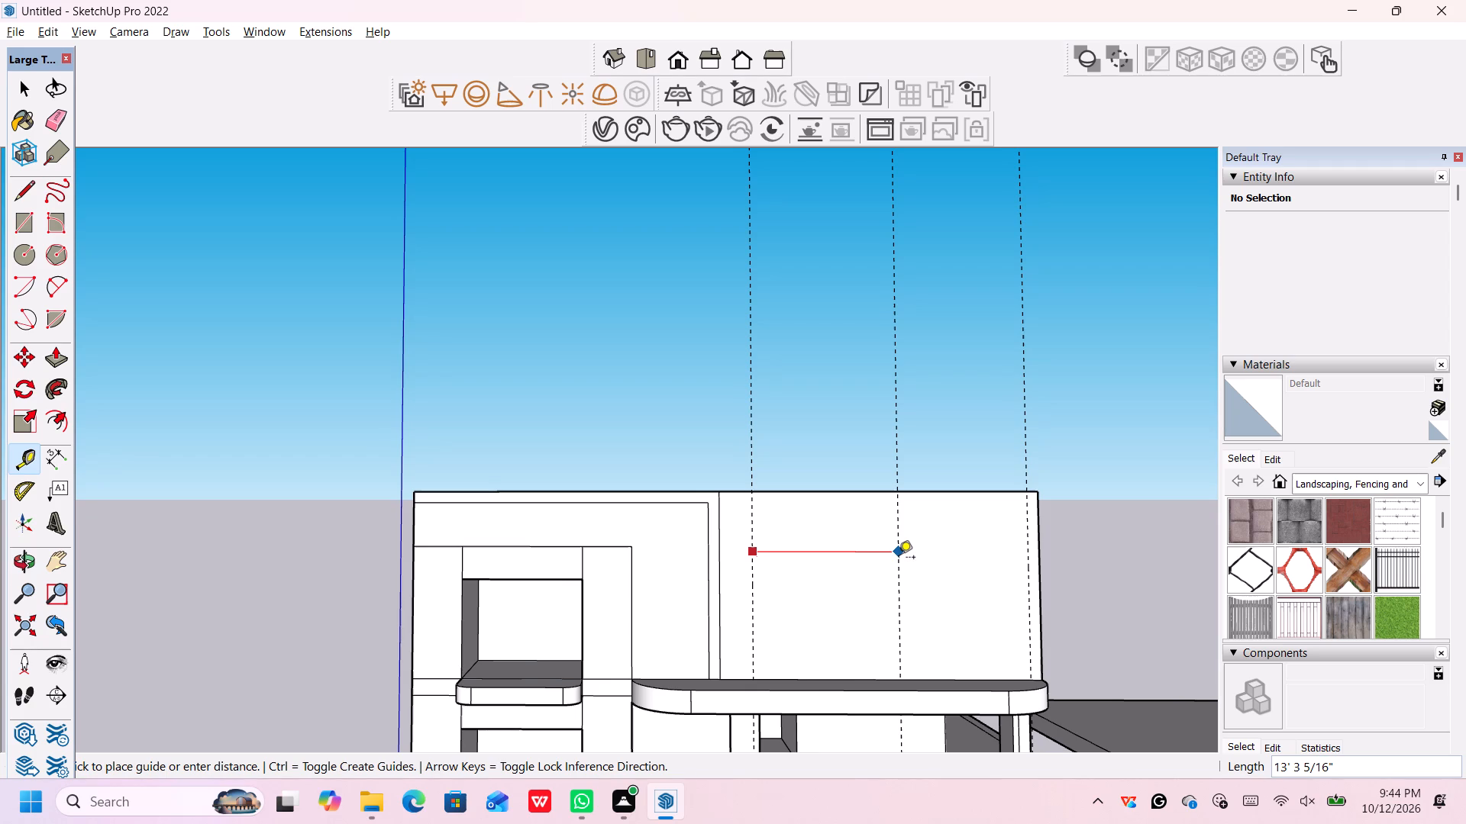
{"action": "type", "text": "13"}
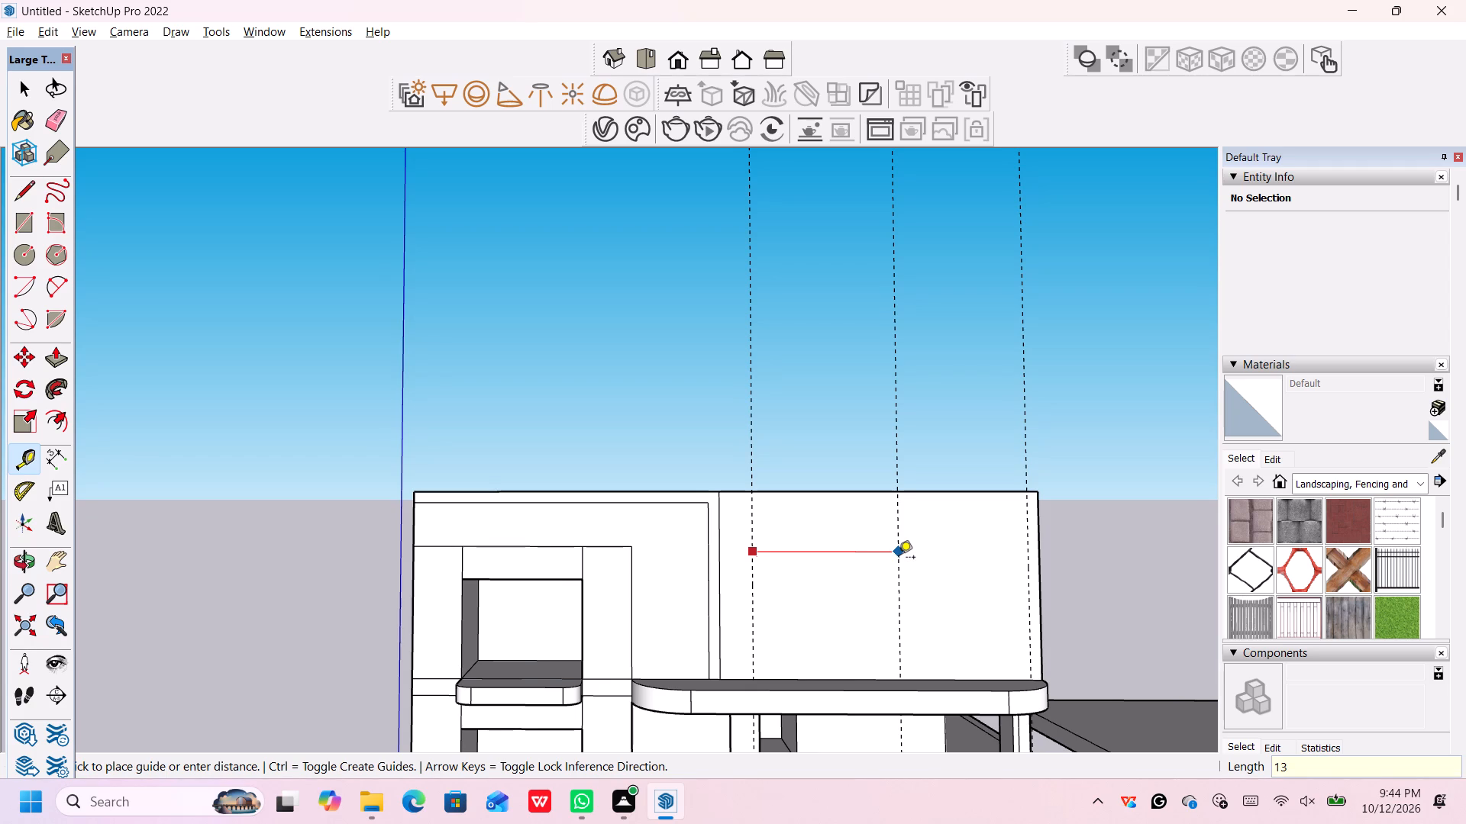
{"action": "key", "text": "apostrophe"}
{"action": "key", "text": "Return"}
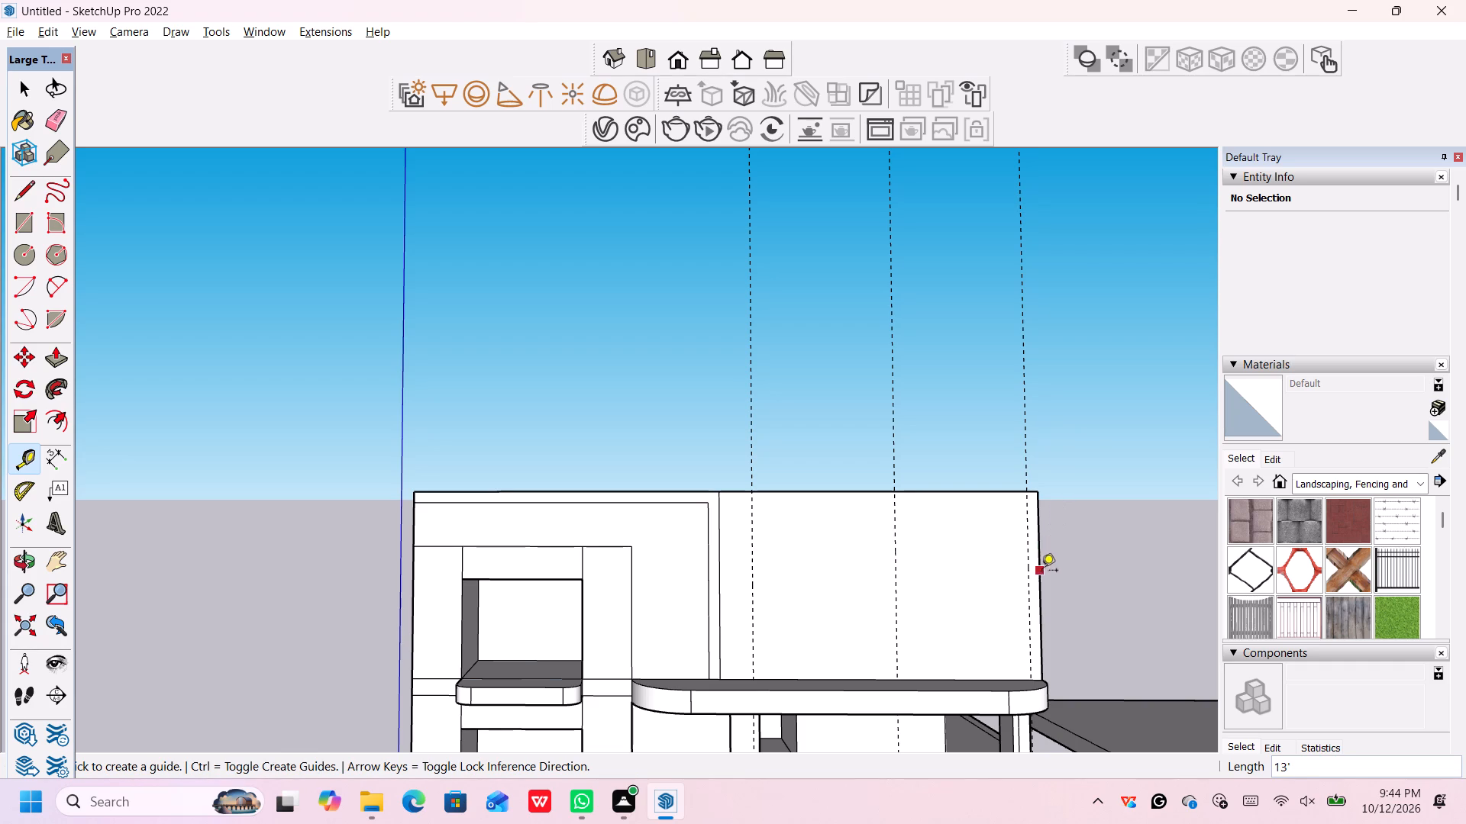
{"action": "left_click", "coordinate": [1027, 587]}
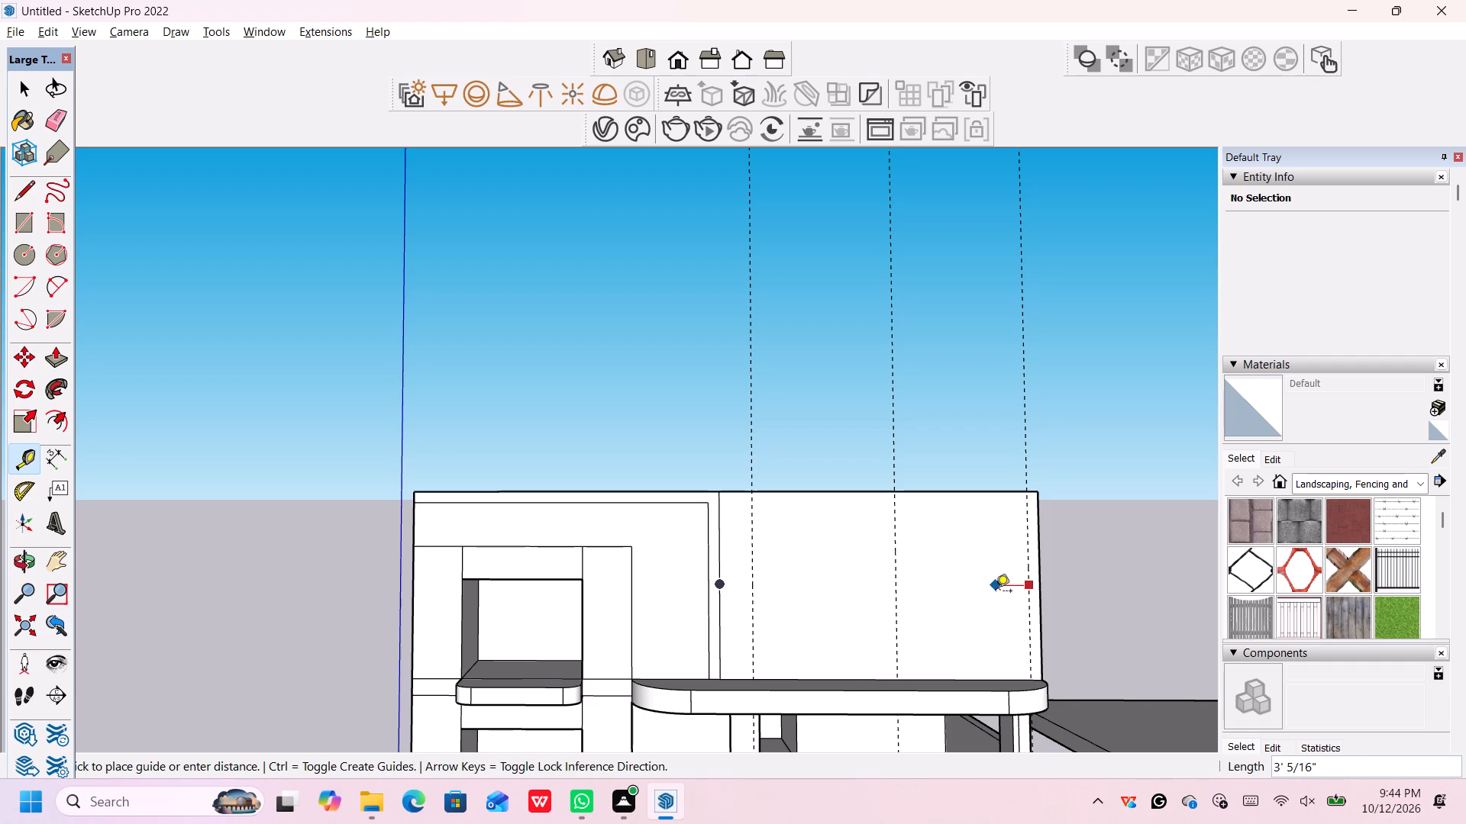
{"action": "key", "text": "Escape"}
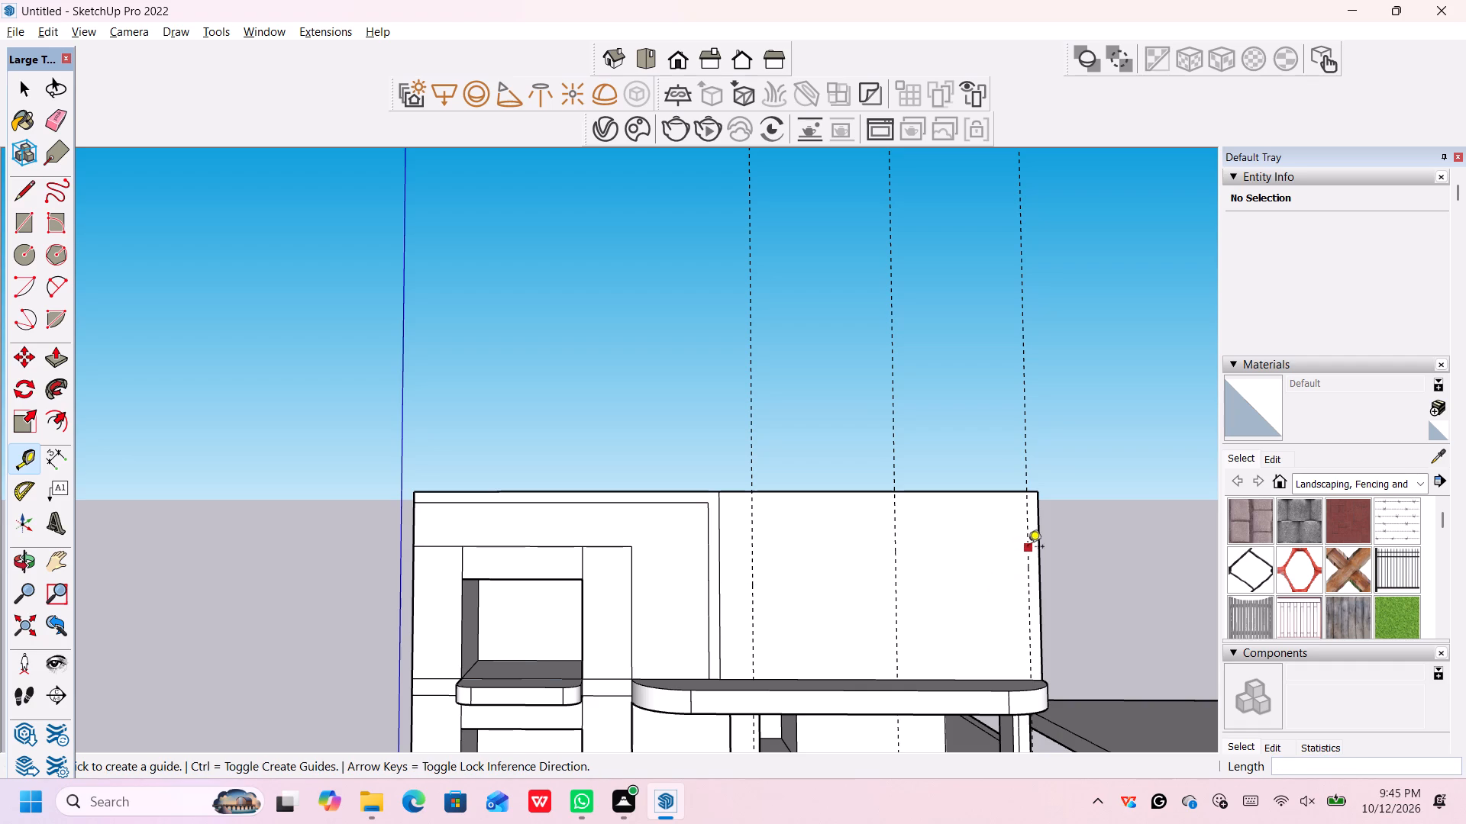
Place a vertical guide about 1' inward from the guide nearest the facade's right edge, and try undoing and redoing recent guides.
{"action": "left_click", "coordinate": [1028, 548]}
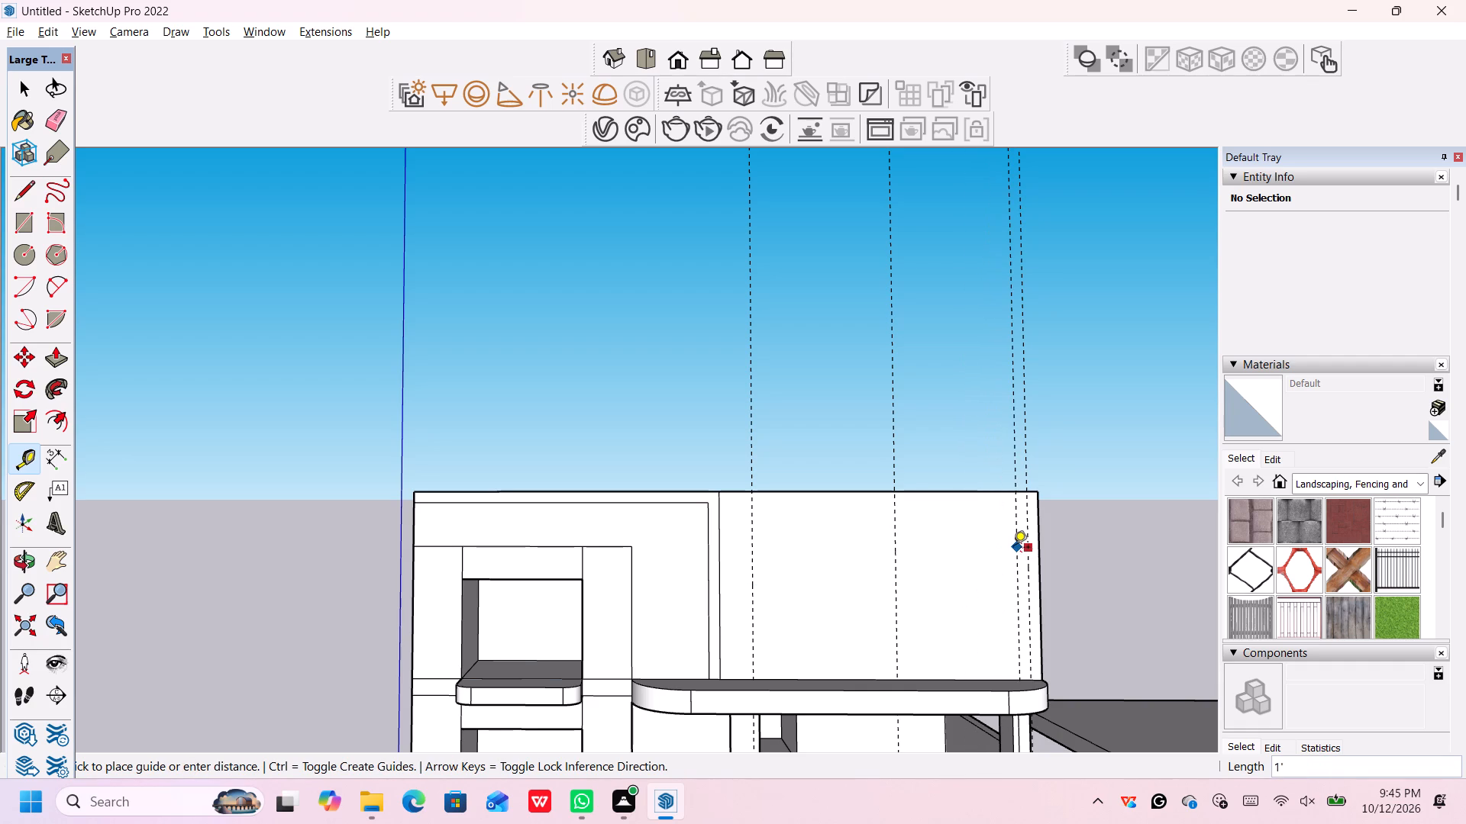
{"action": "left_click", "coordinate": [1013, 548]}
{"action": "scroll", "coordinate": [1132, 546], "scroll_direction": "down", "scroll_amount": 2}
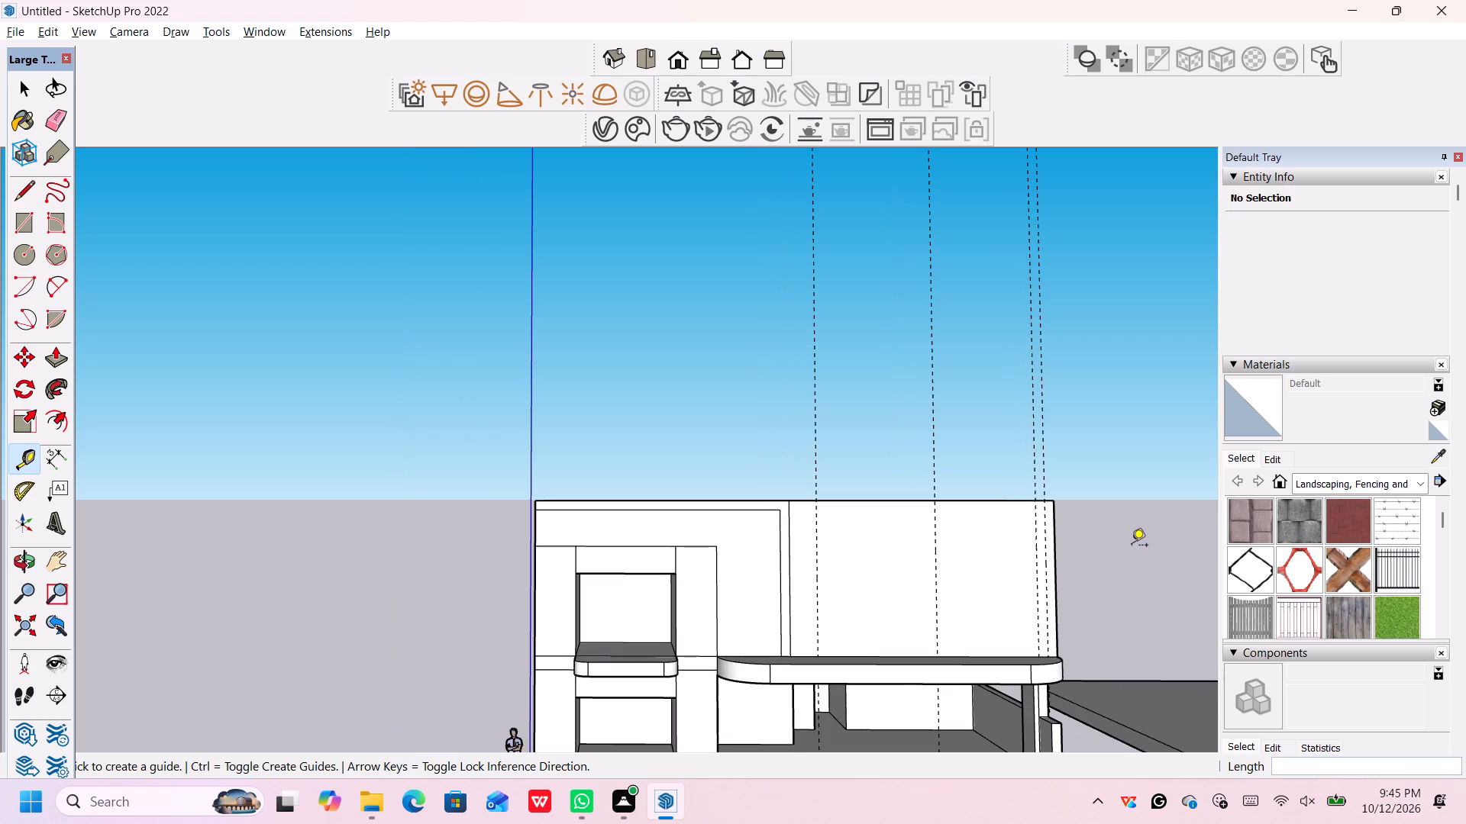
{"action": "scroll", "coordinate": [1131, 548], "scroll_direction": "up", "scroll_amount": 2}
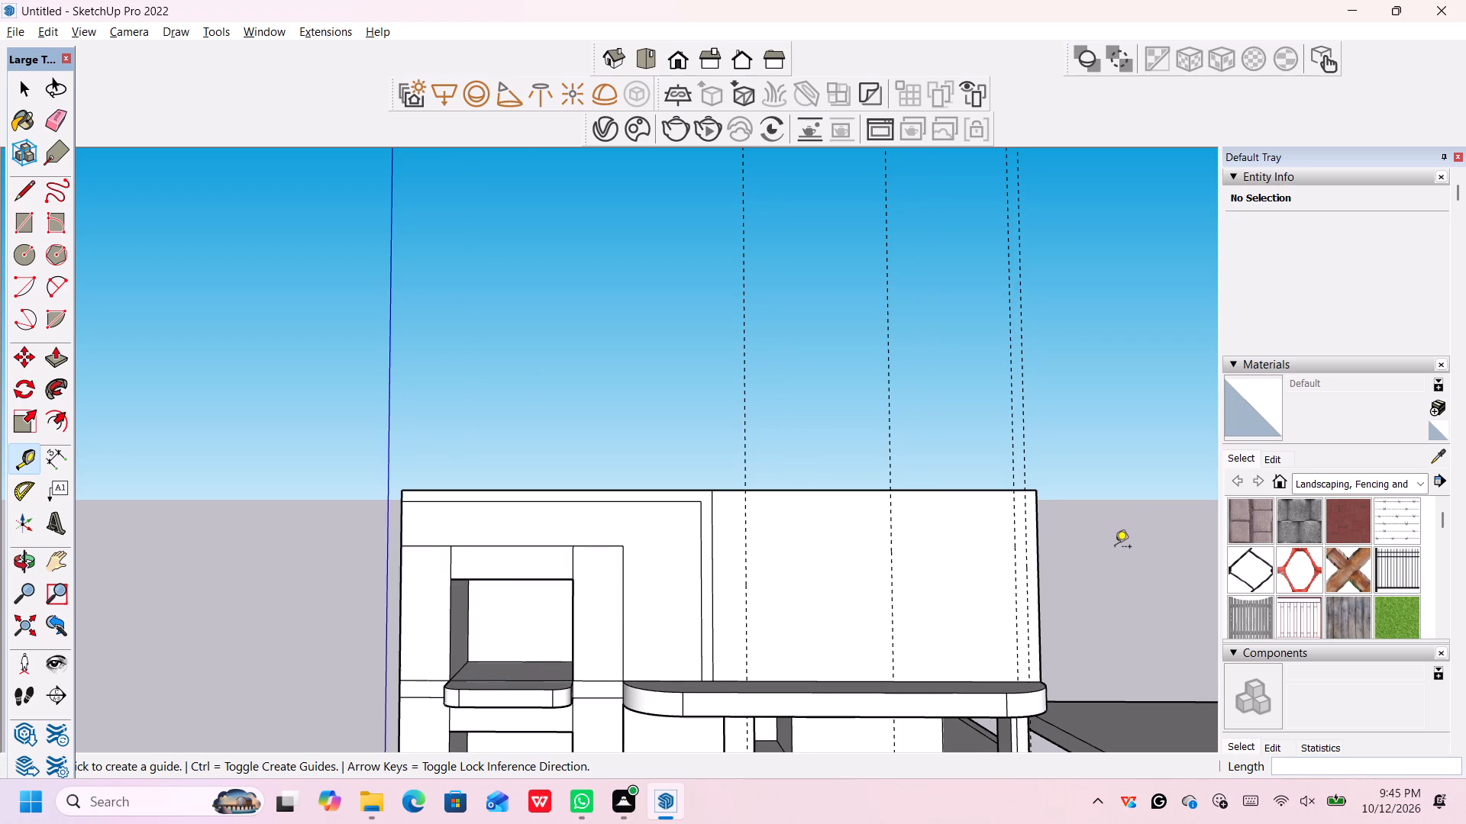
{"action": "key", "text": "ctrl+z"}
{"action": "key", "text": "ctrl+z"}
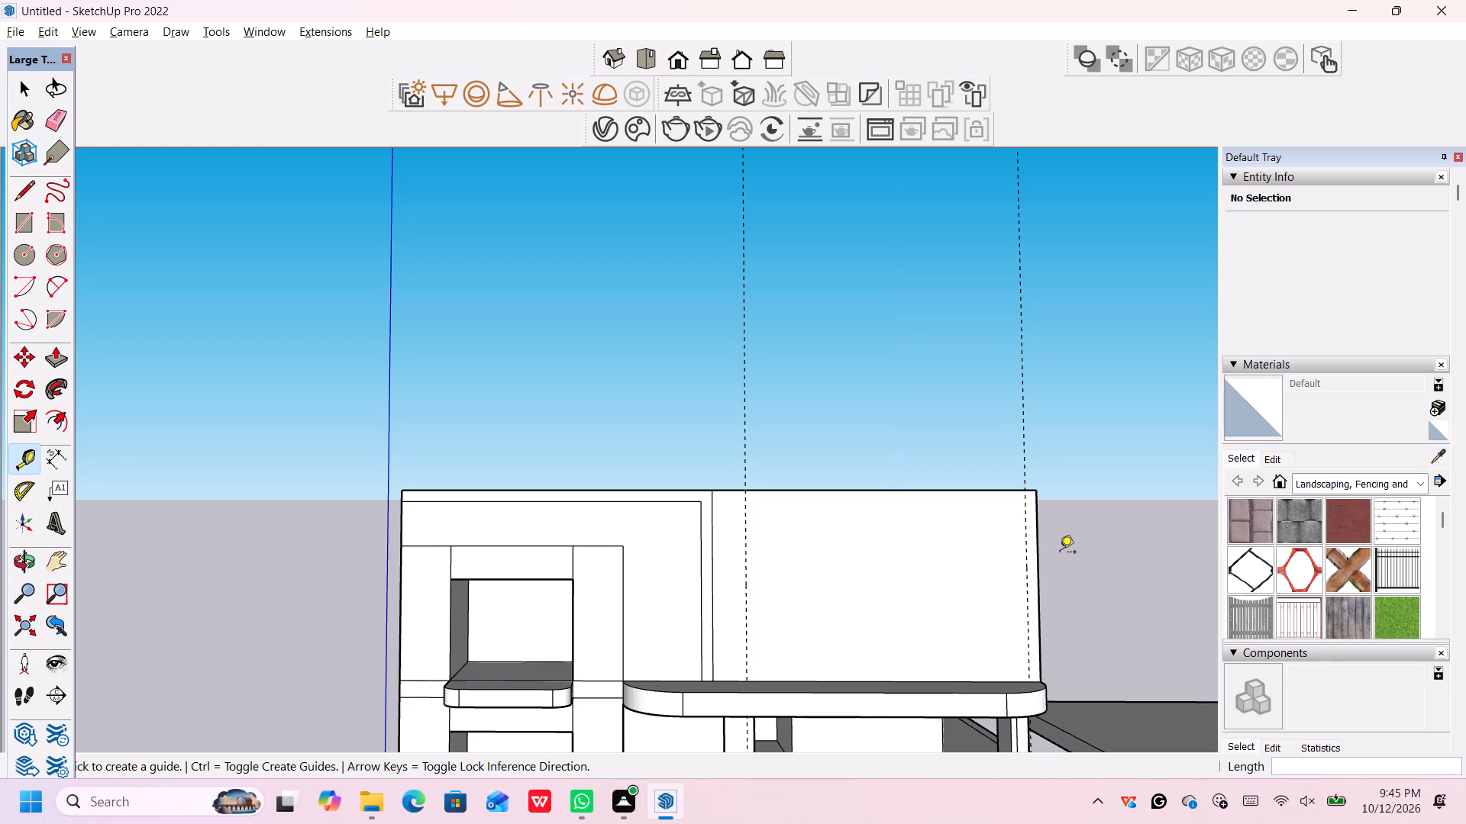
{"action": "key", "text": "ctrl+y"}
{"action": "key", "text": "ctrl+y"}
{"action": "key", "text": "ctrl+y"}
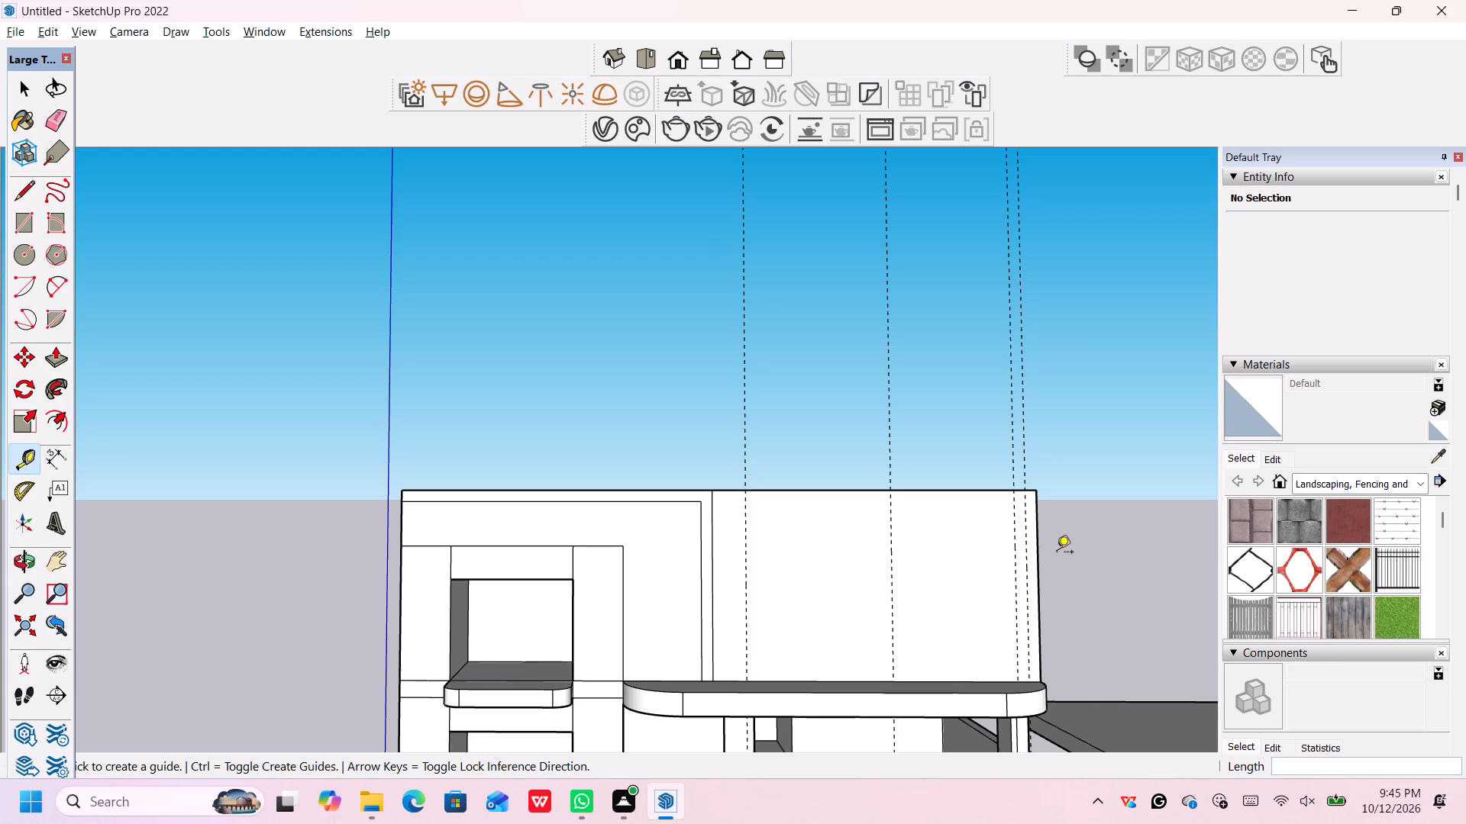
Delete the two closely spaced vertical guides near the facade's right edge.
{"action": "key", "text": "ctrl+space"}
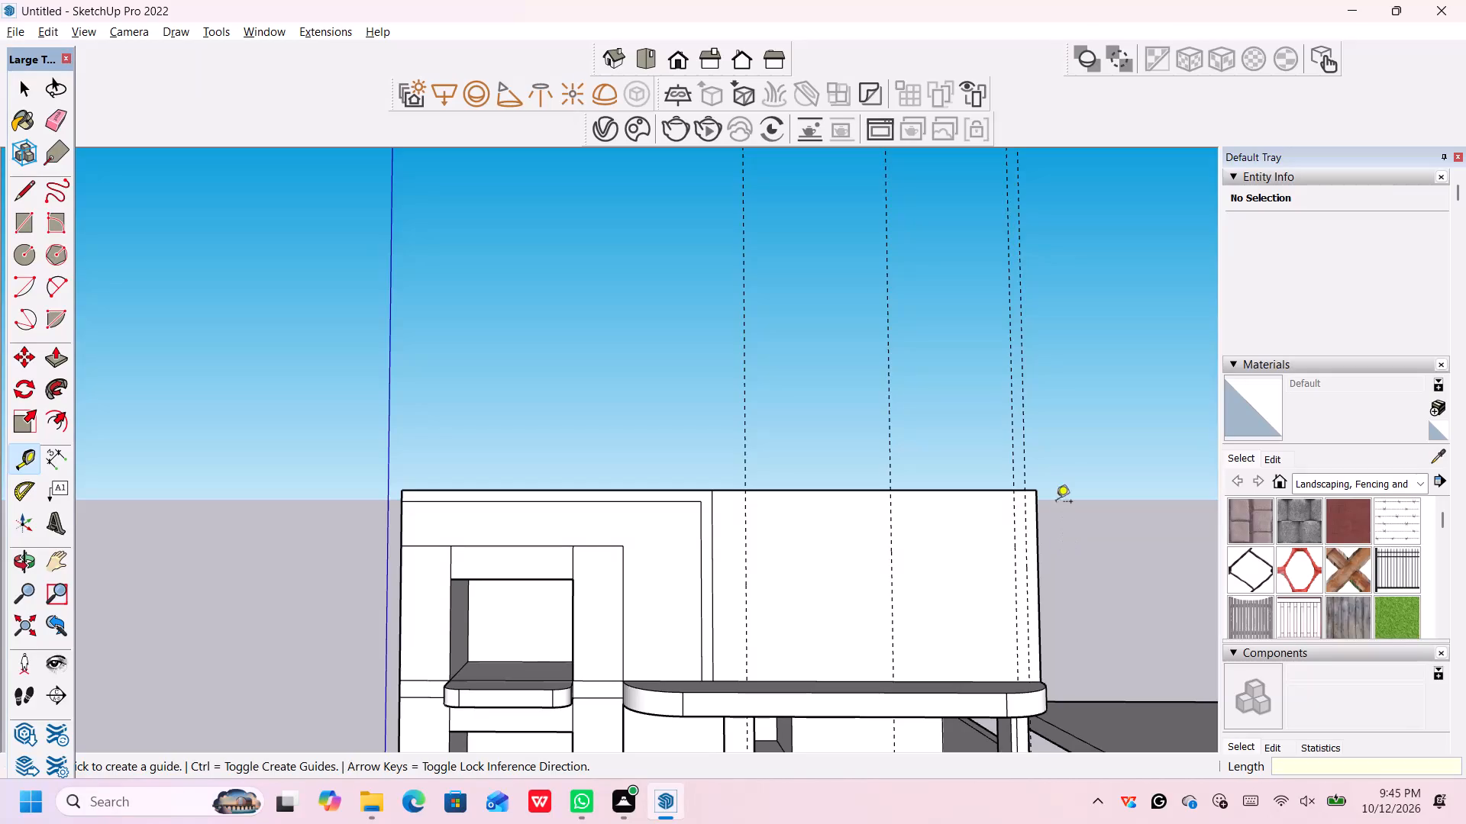
{"action": "key", "text": "space"}
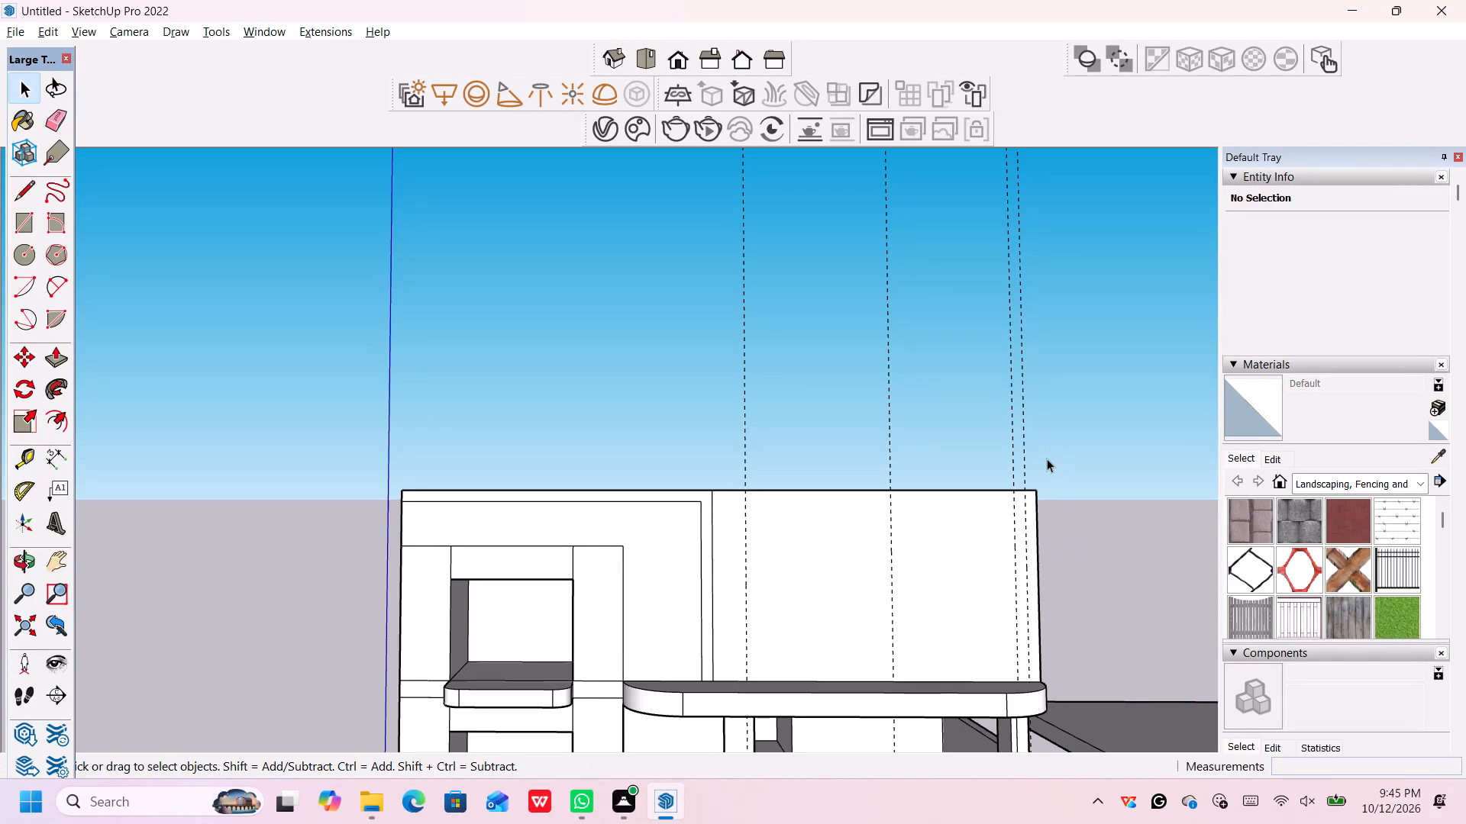
{"action": "key", "text": "Return"}
{"action": "left_click_drag", "start_coordinate": [1041, 447], "coordinate": [1003, 452]}
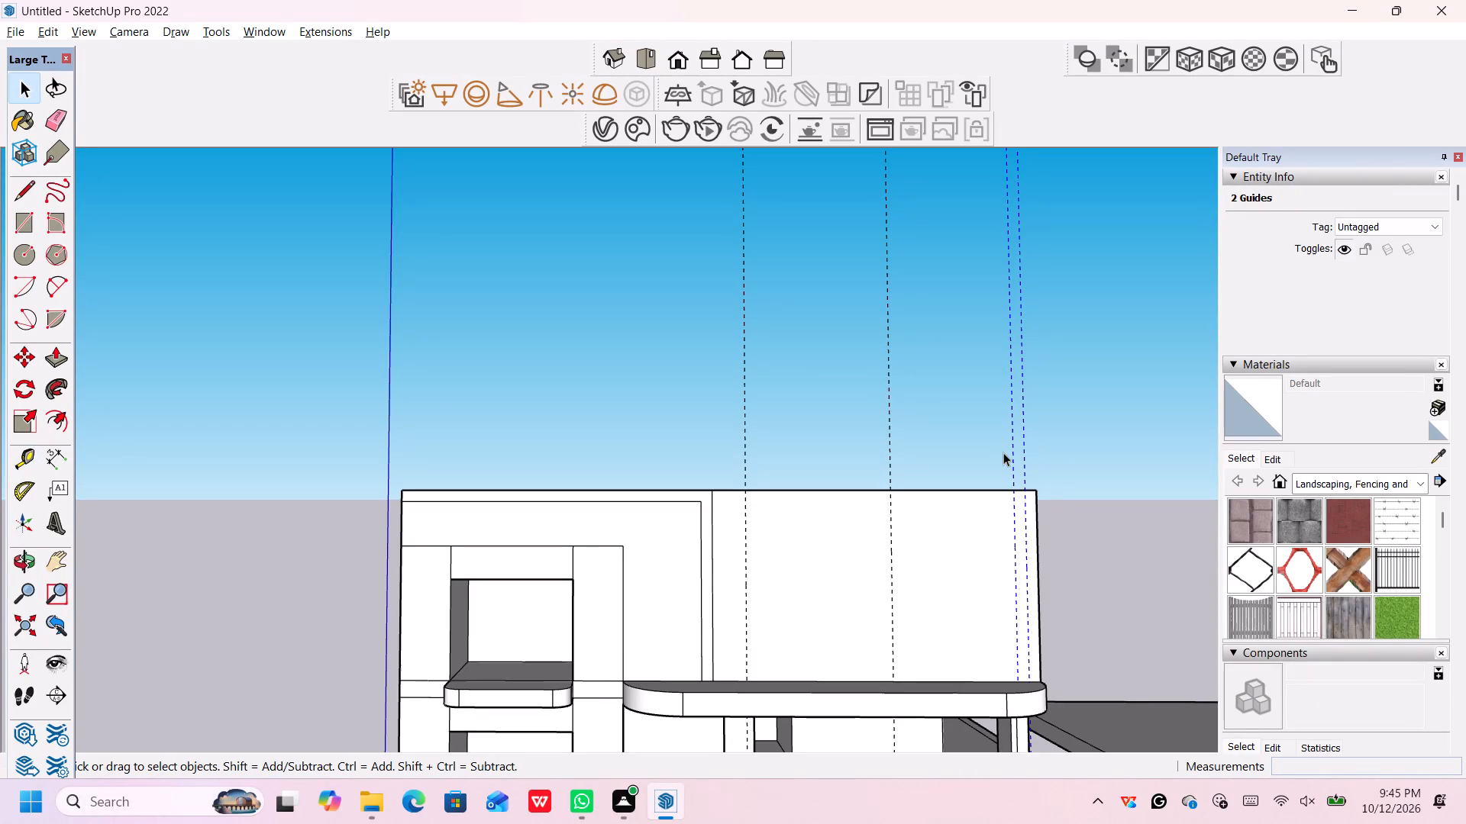
{"action": "key", "text": "Delete"}
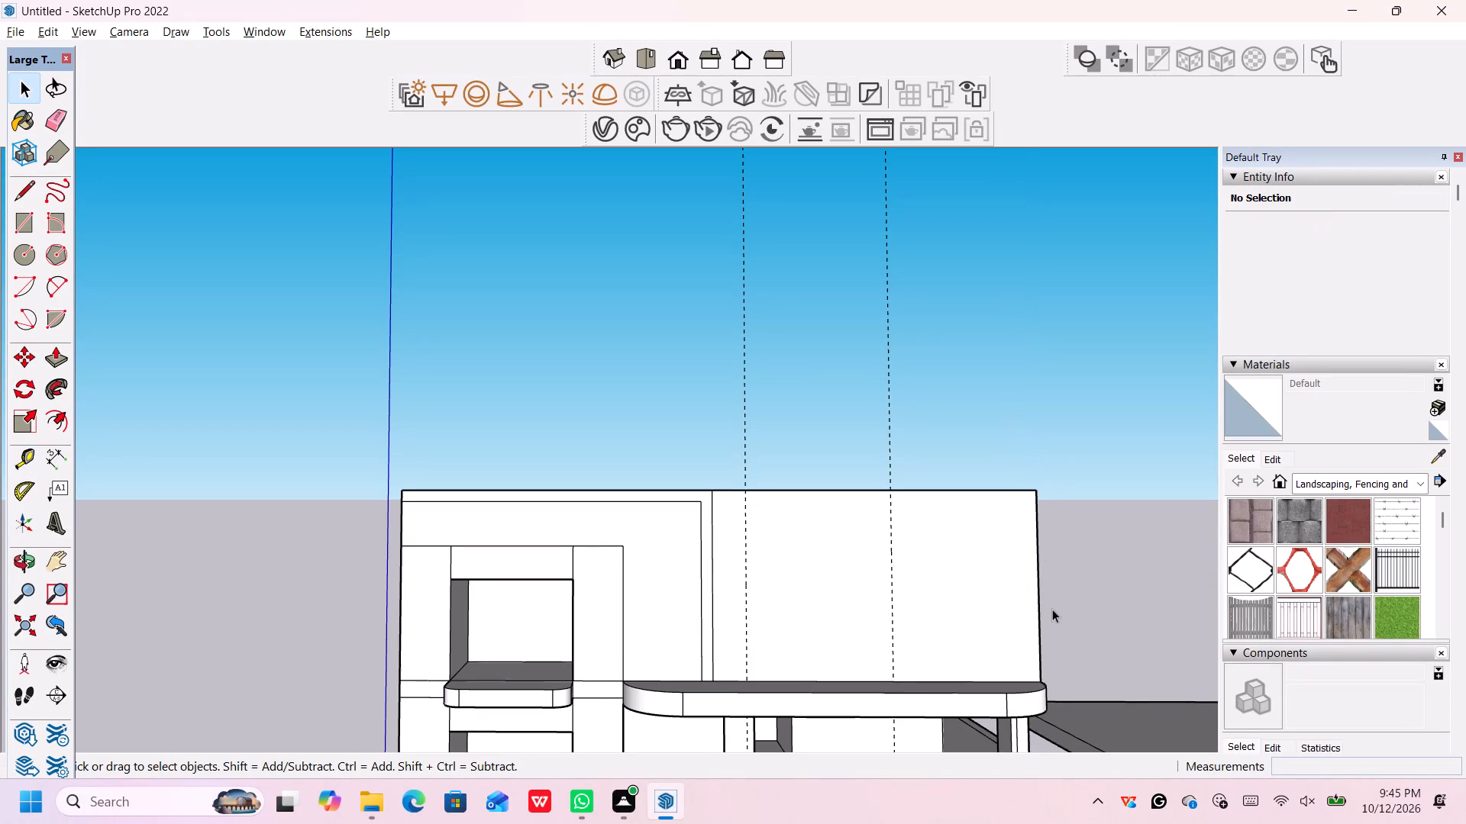
Place a vertical guide 1.5' inward from the wide panel's right edge.
{"action": "key", "text": "t"}
{"action": "left_click", "coordinate": [1037, 593]}
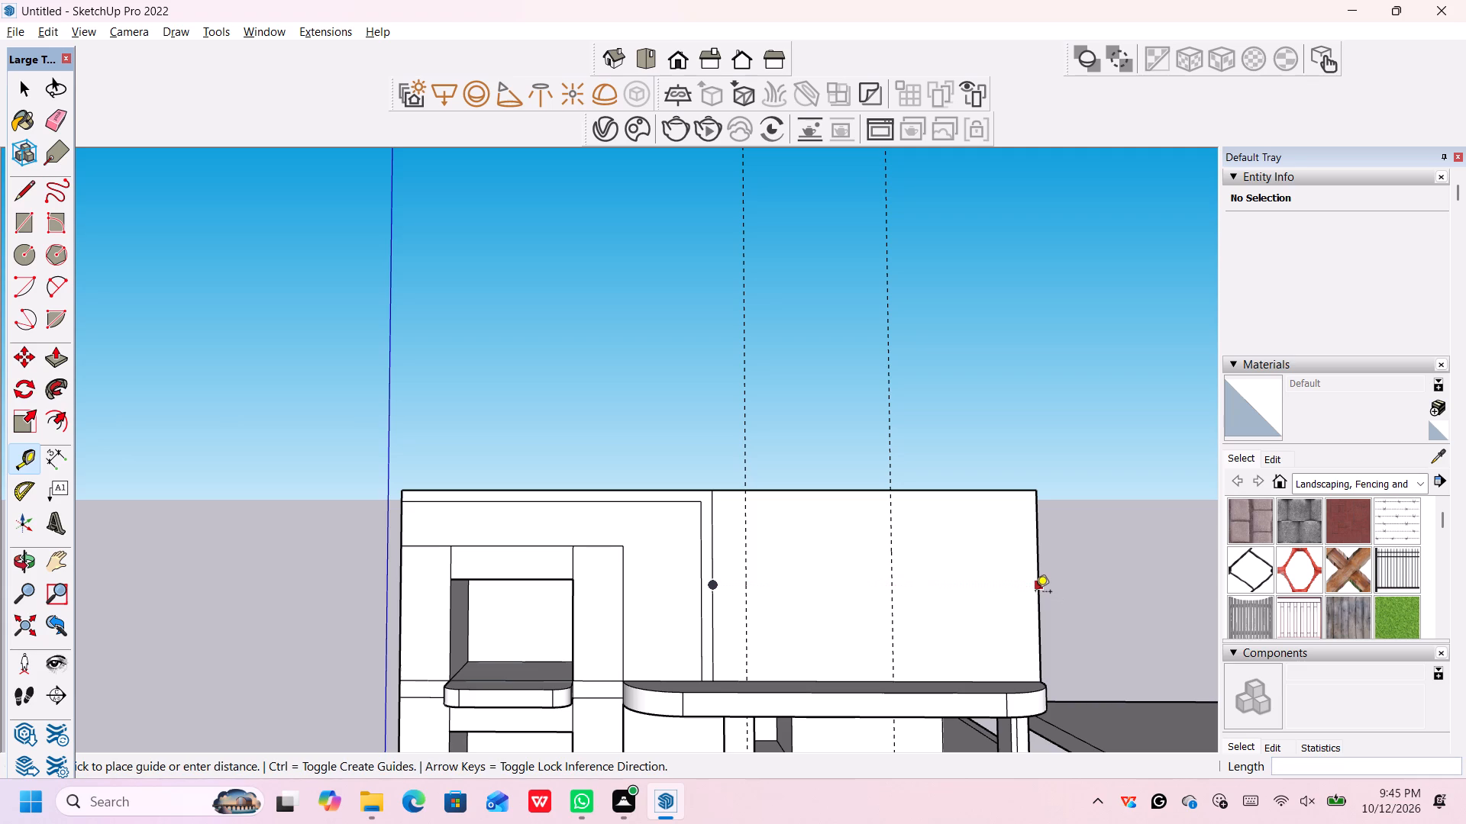
{"action": "key", "text": "Escape"}
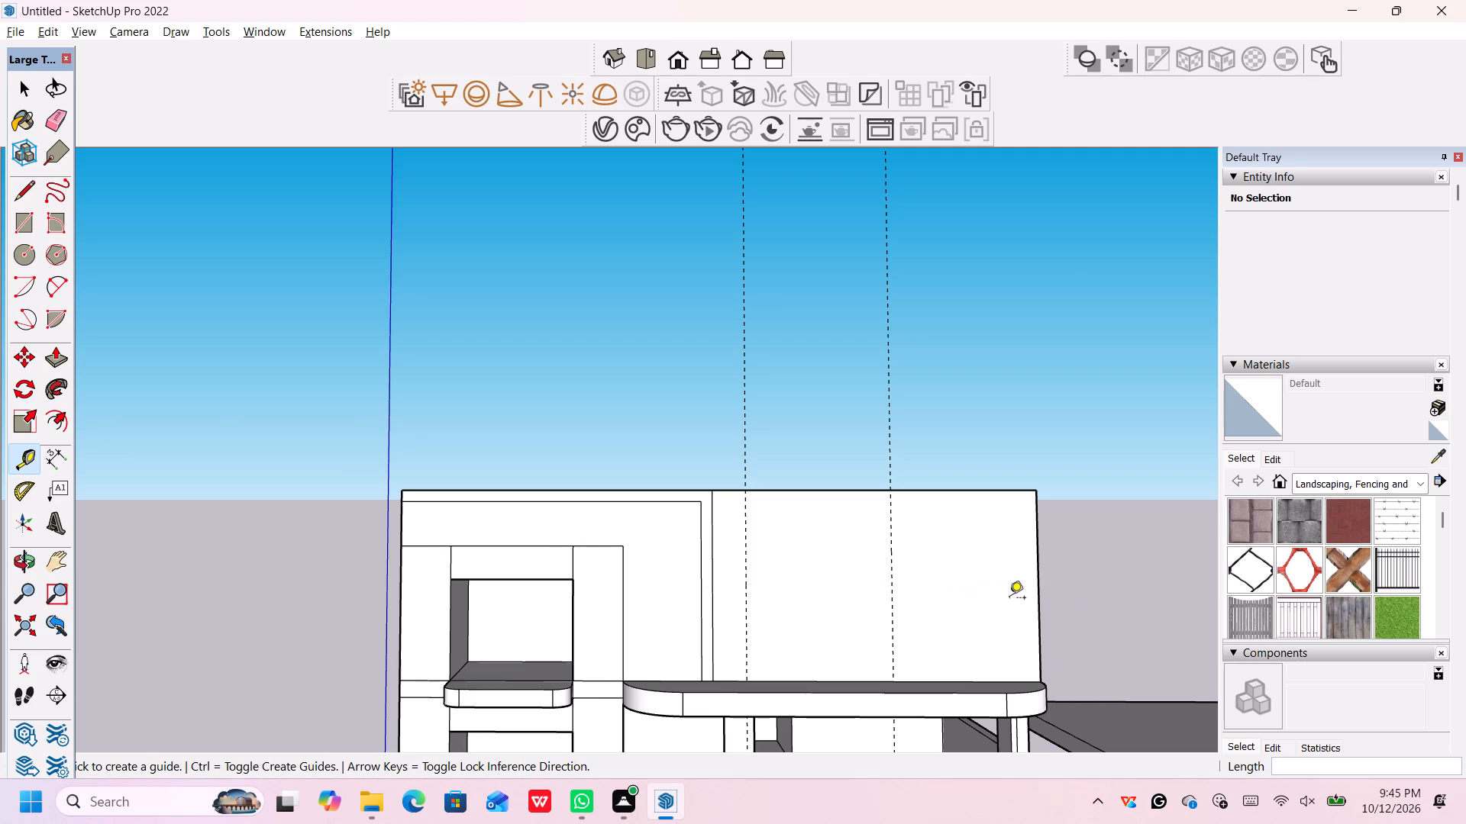
{"action": "left_click", "coordinate": [1043, 616]}
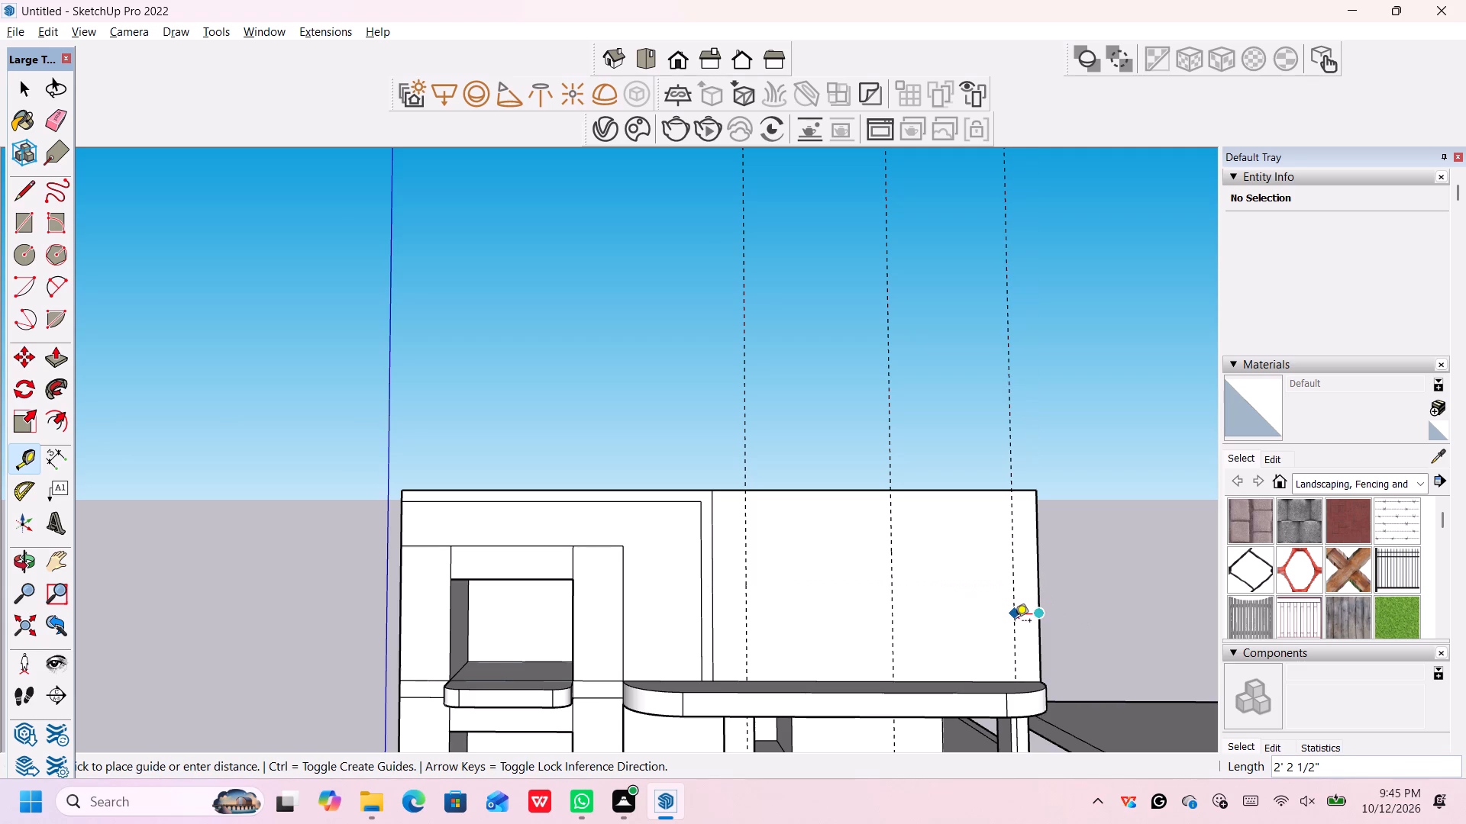
{"action": "type", "text": "1.5'"}
{"action": "key", "text": "Return"}
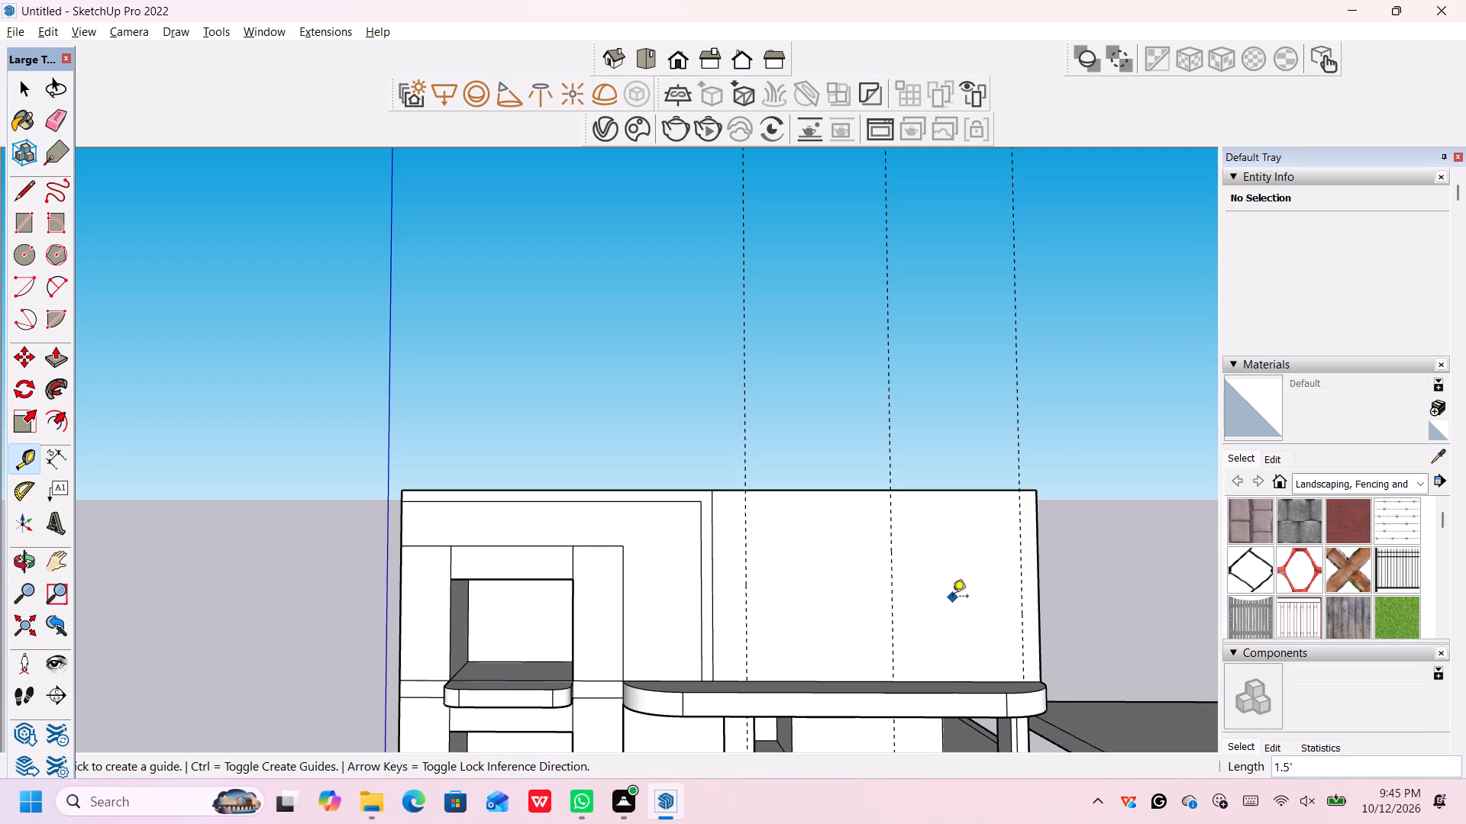
Place a horizontal guide 8' below the wide panel's top edge.
{"action": "middle_click_drag", "start_coordinate": [952, 597], "coordinate": [962, 630]}
{"action": "scroll", "coordinate": [794, 610], "scroll_direction": "up", "scroll_amount": 3}
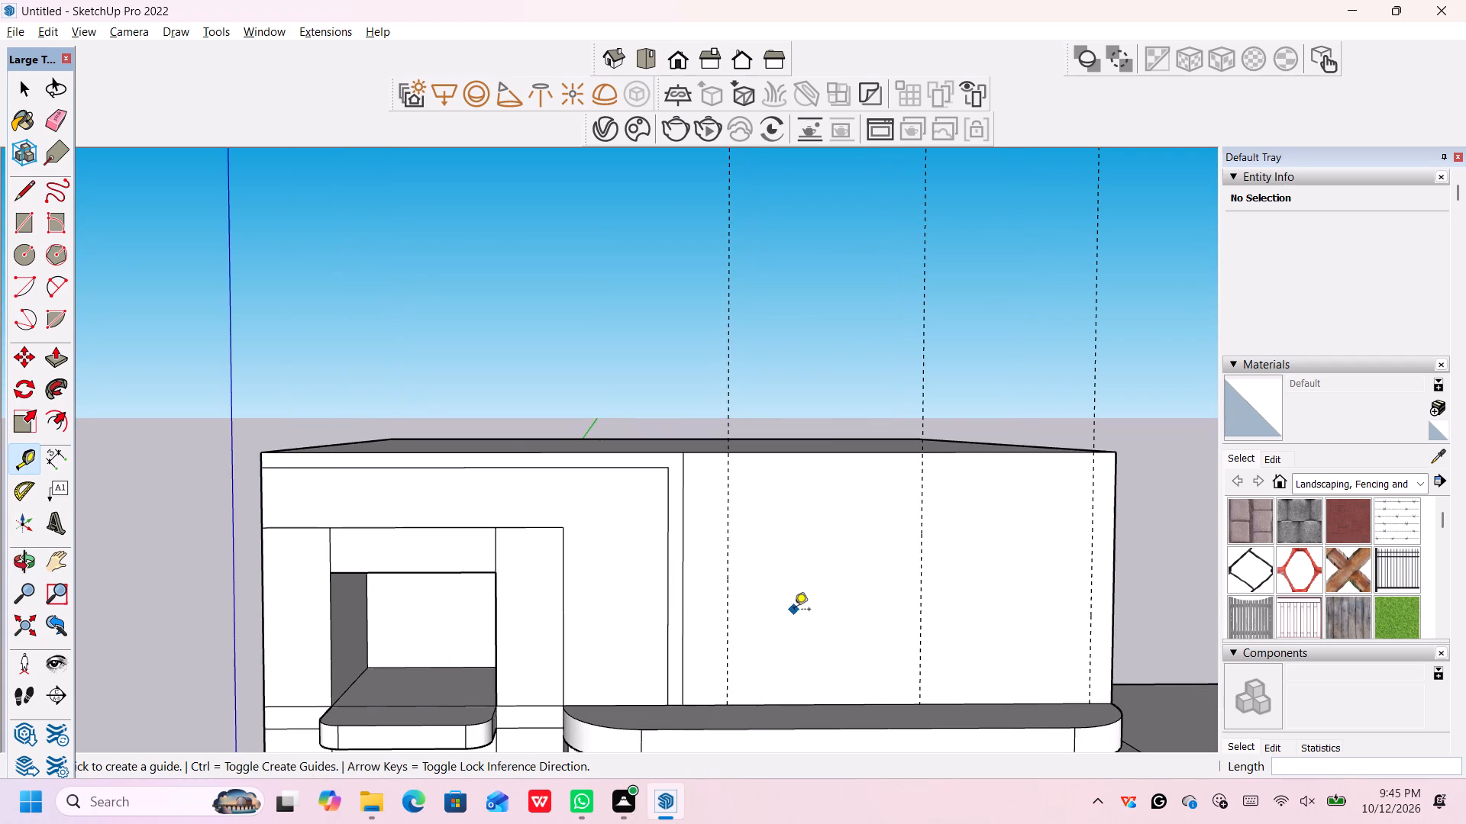
{"action": "left_click", "coordinate": [822, 455]}
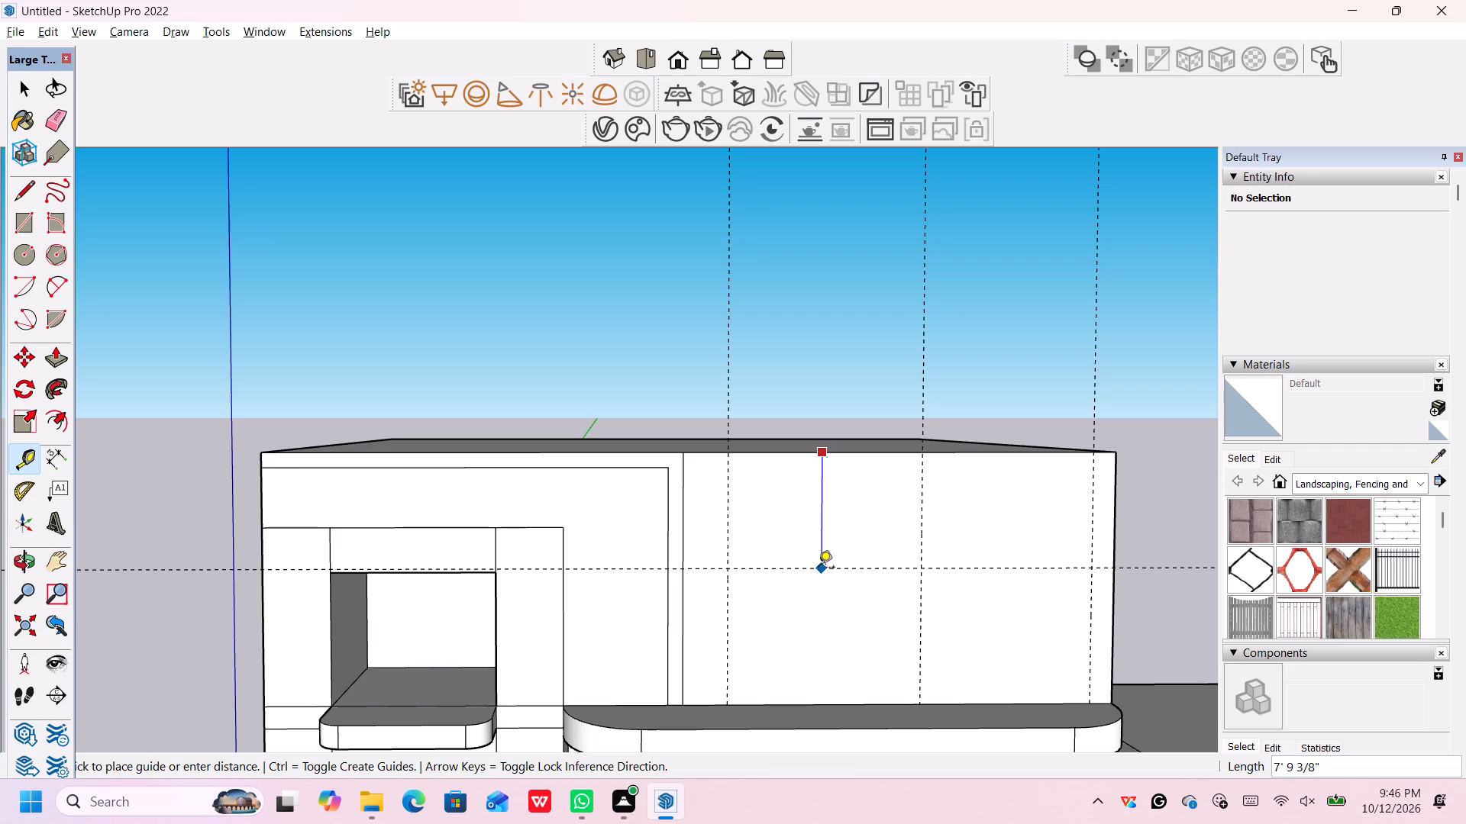
{"action": "type", "text": "8'"}
{"action": "key", "text": "Return"}
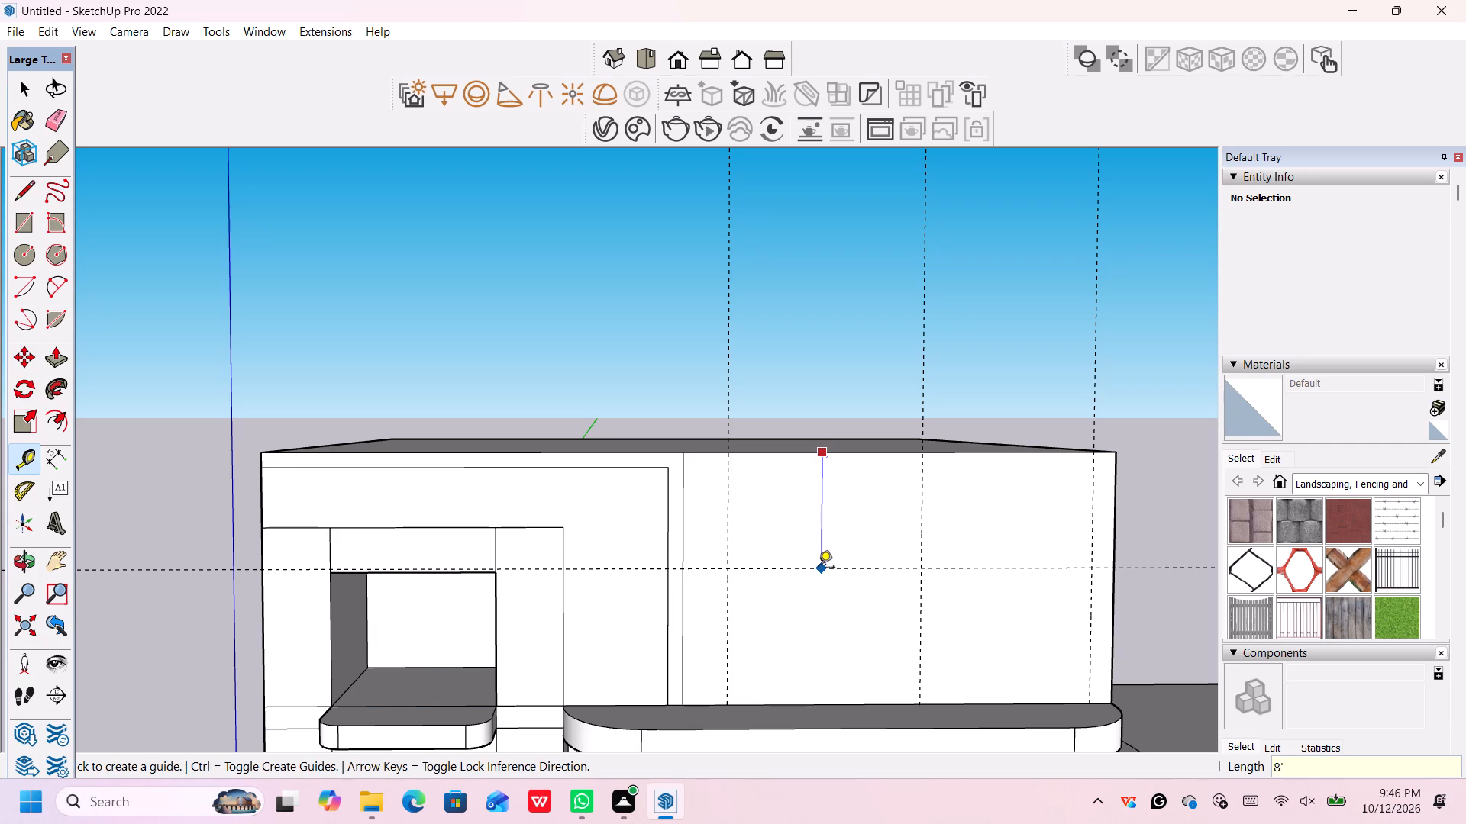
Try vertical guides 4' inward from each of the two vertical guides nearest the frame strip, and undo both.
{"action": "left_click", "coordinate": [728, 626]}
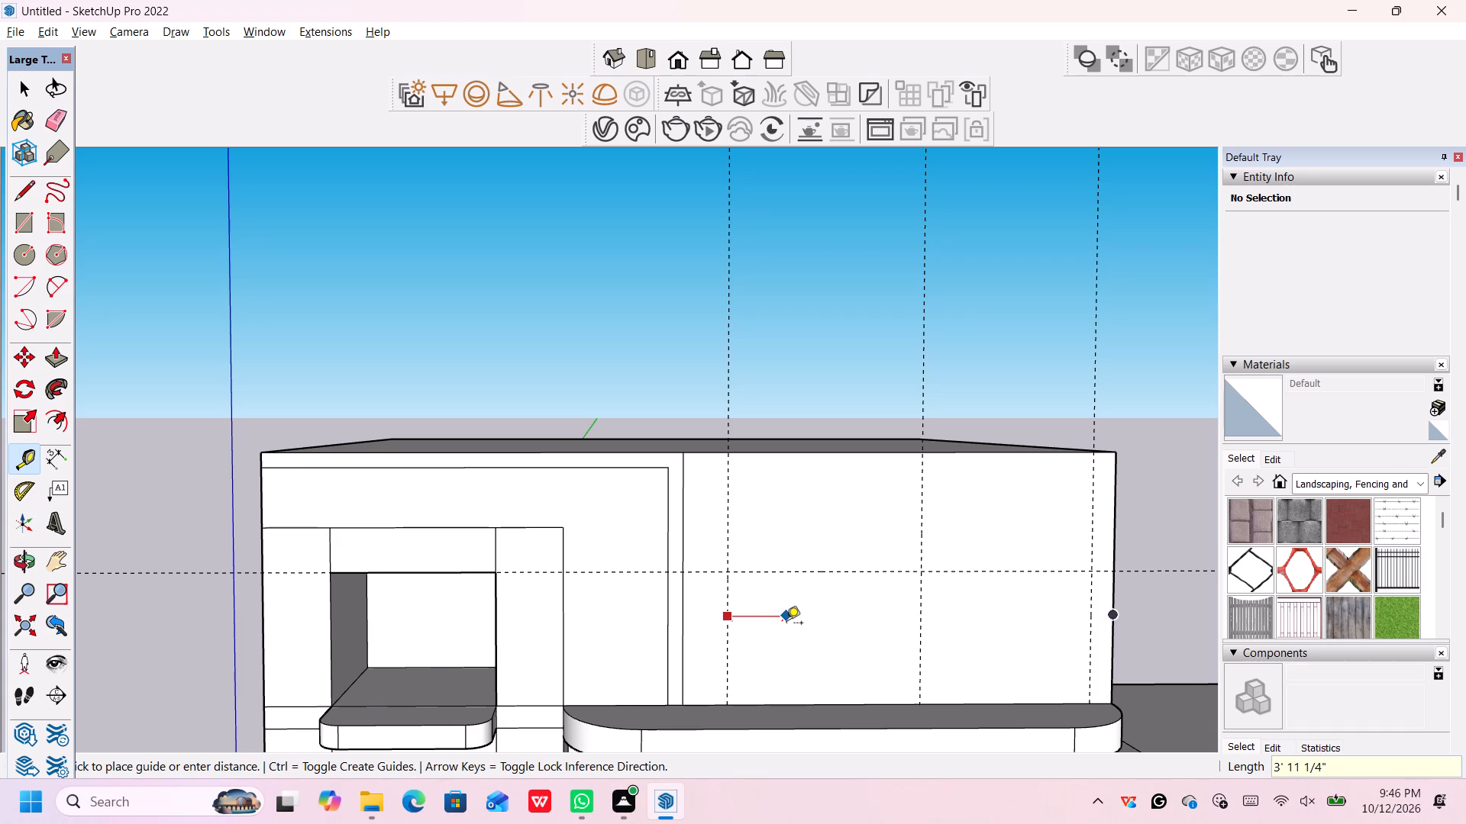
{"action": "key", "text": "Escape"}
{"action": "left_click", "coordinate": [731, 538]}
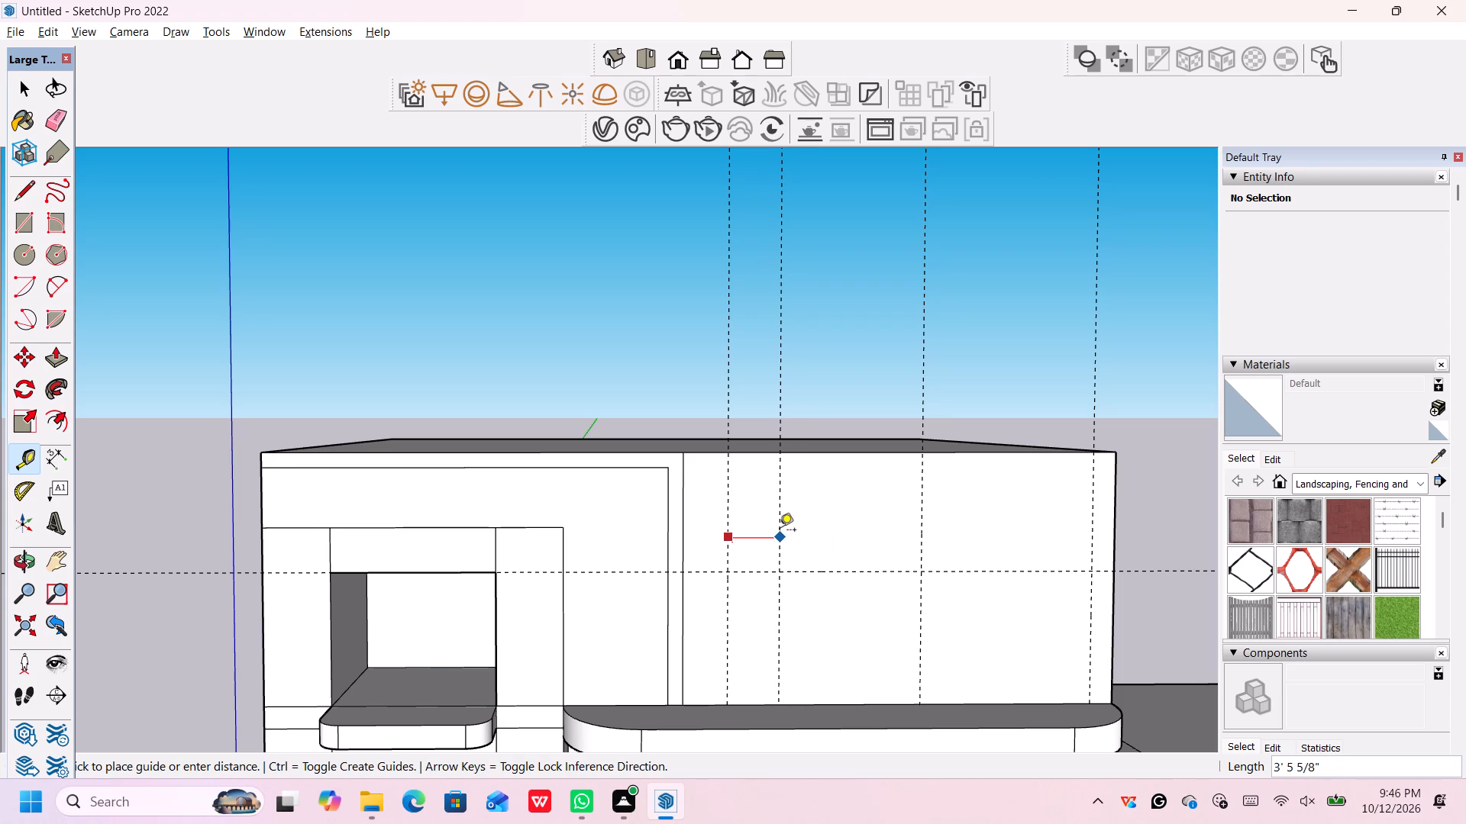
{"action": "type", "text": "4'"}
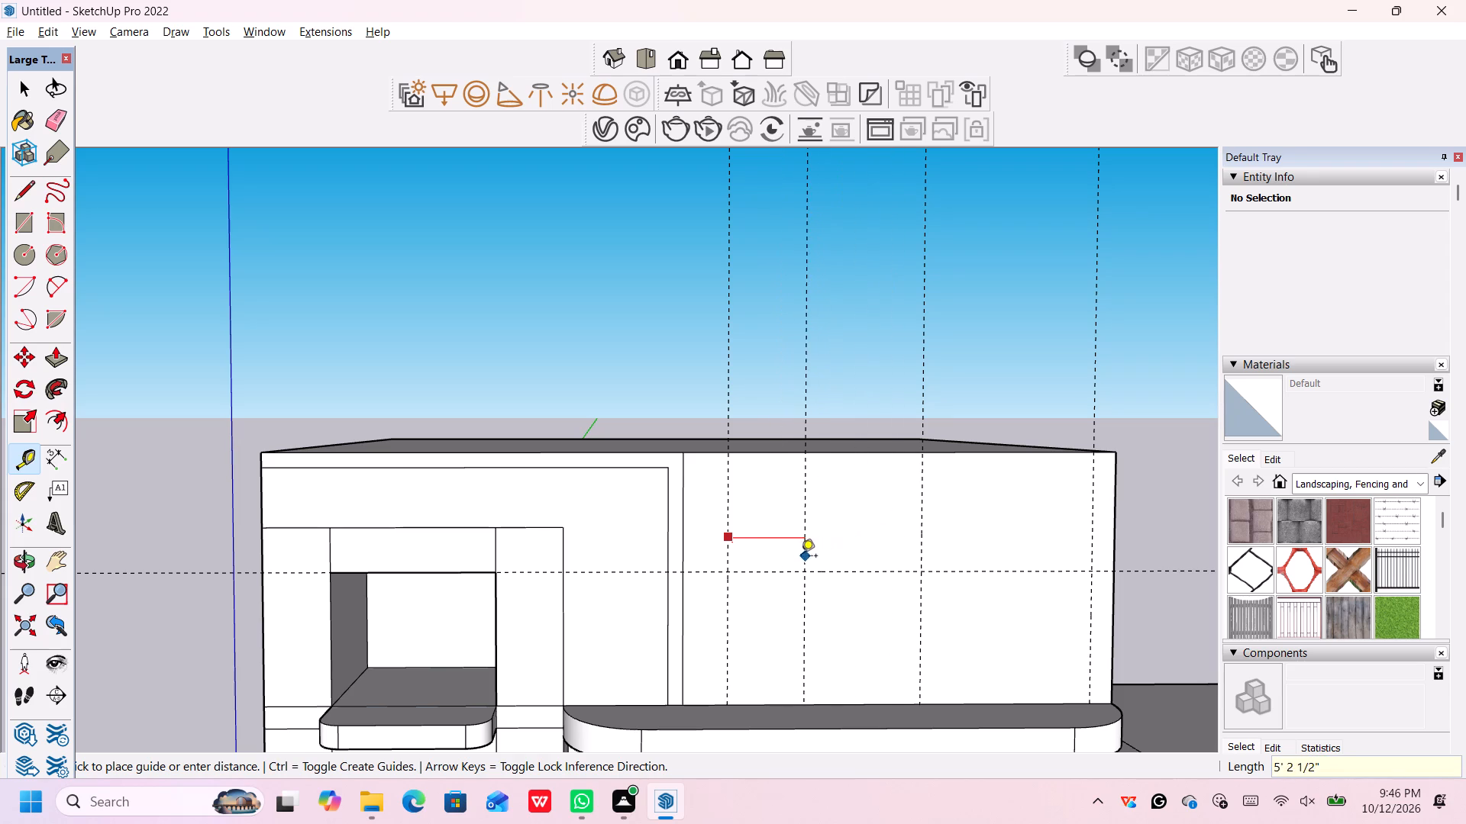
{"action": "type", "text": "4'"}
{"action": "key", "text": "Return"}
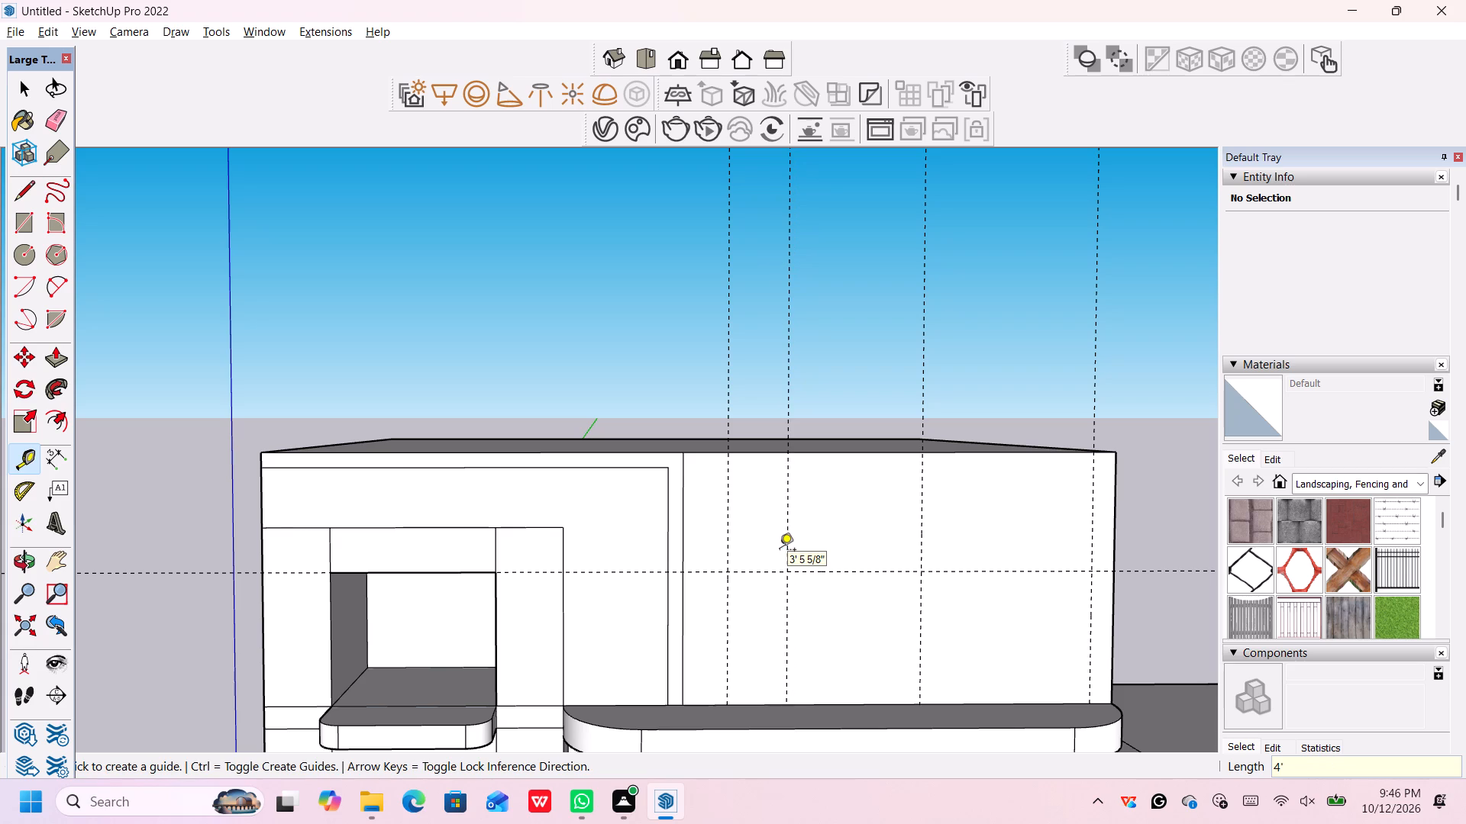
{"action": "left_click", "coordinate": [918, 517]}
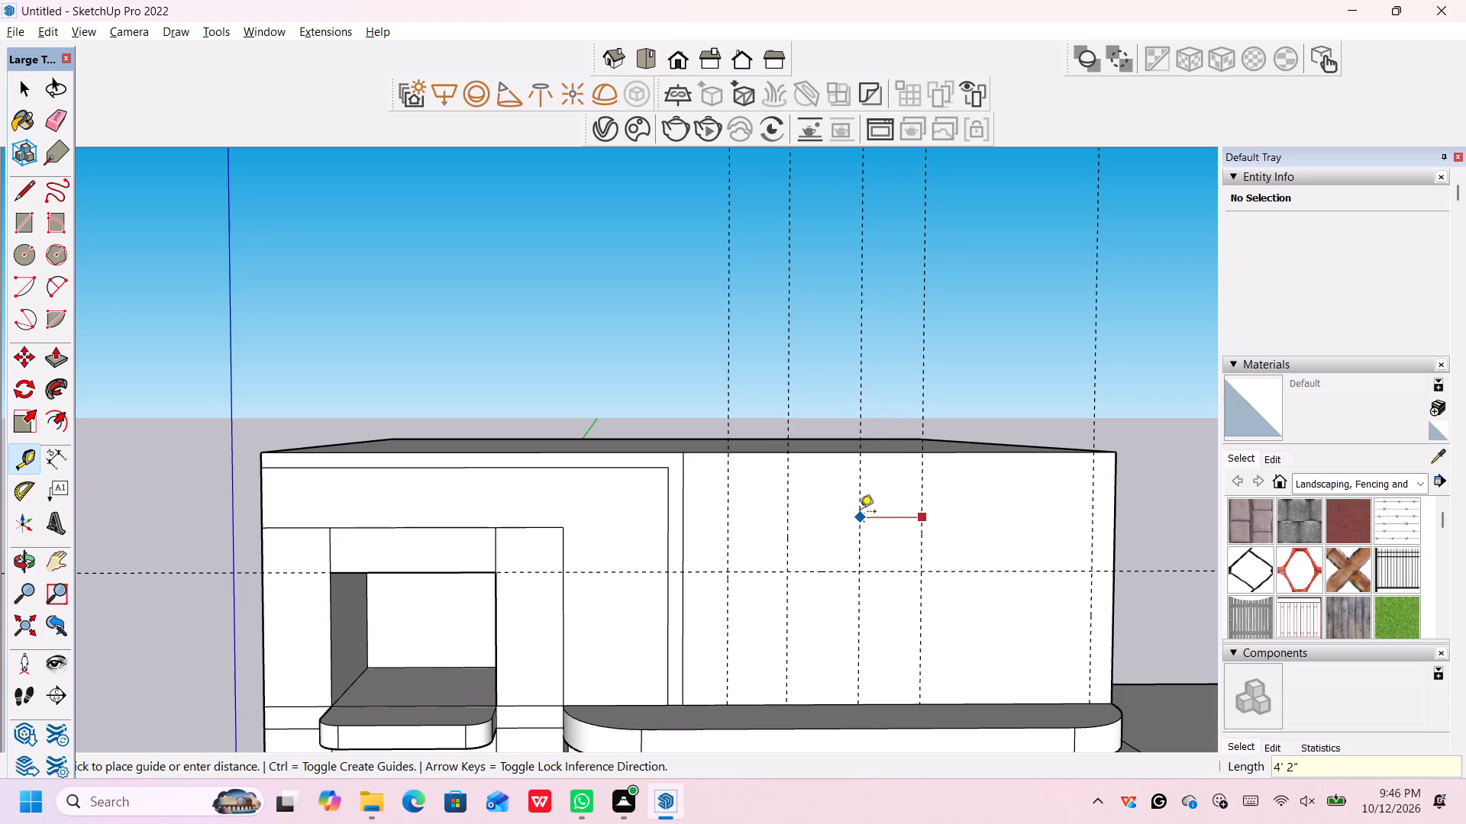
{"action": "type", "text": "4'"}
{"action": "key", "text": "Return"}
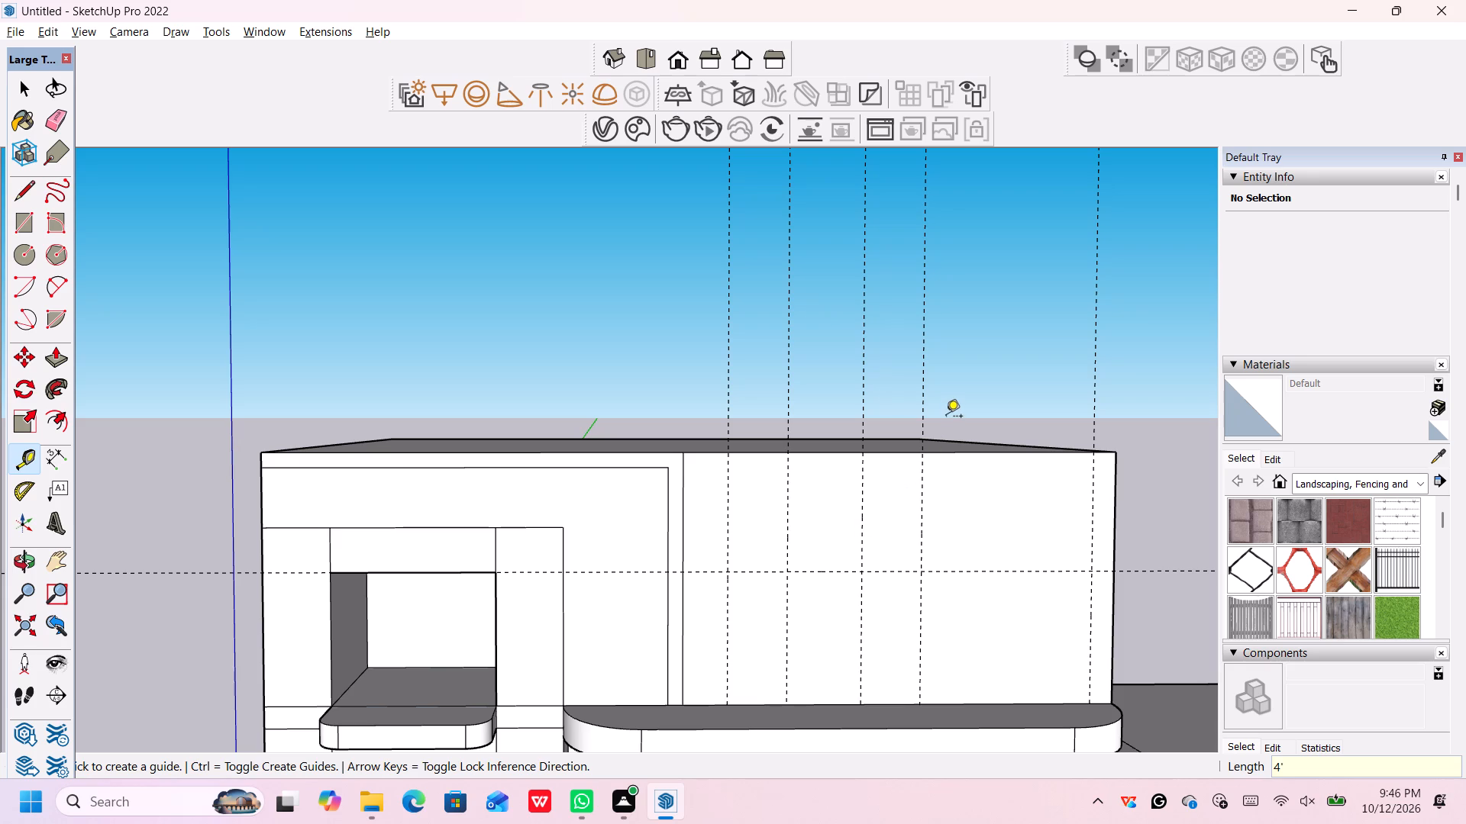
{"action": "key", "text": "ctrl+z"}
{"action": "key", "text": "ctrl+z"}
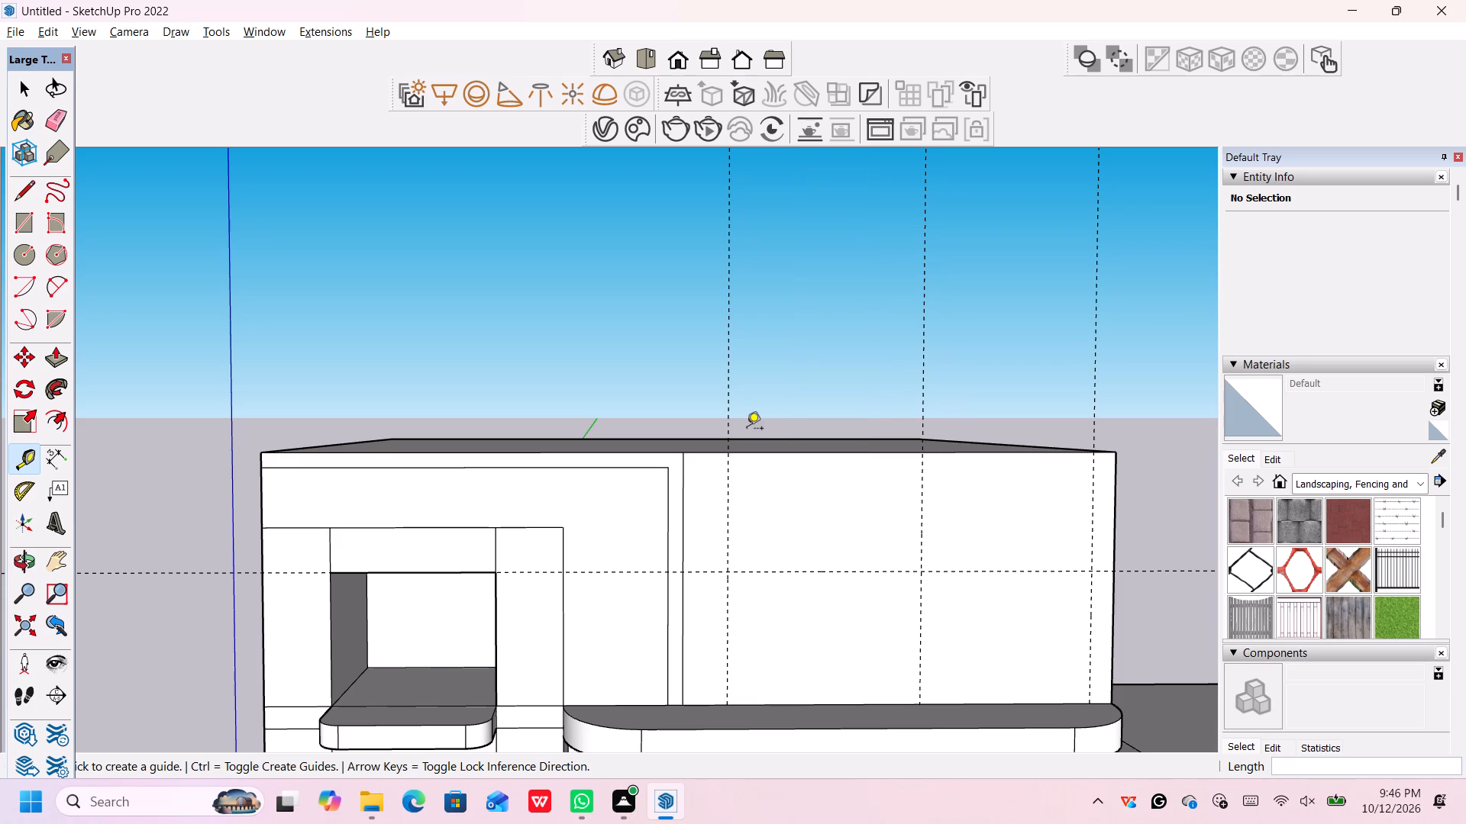
Place vertical guides 3' inward from each of the two vertical guides nearest the frame strip, between those two guides.
{"action": "left_click", "coordinate": [730, 512]}
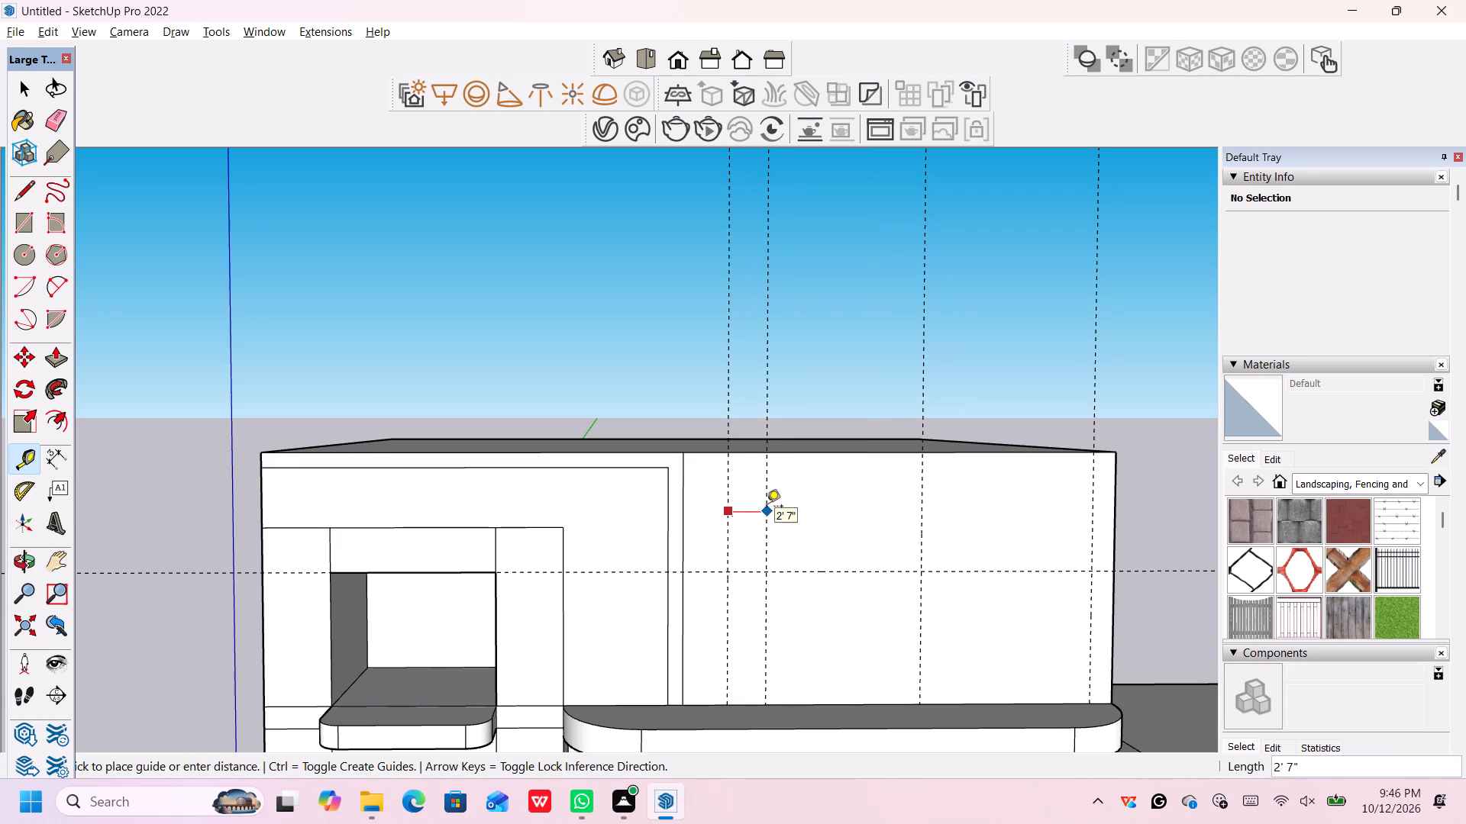
{"action": "type", "text": "3'"}
{"action": "key", "text": "Return"}
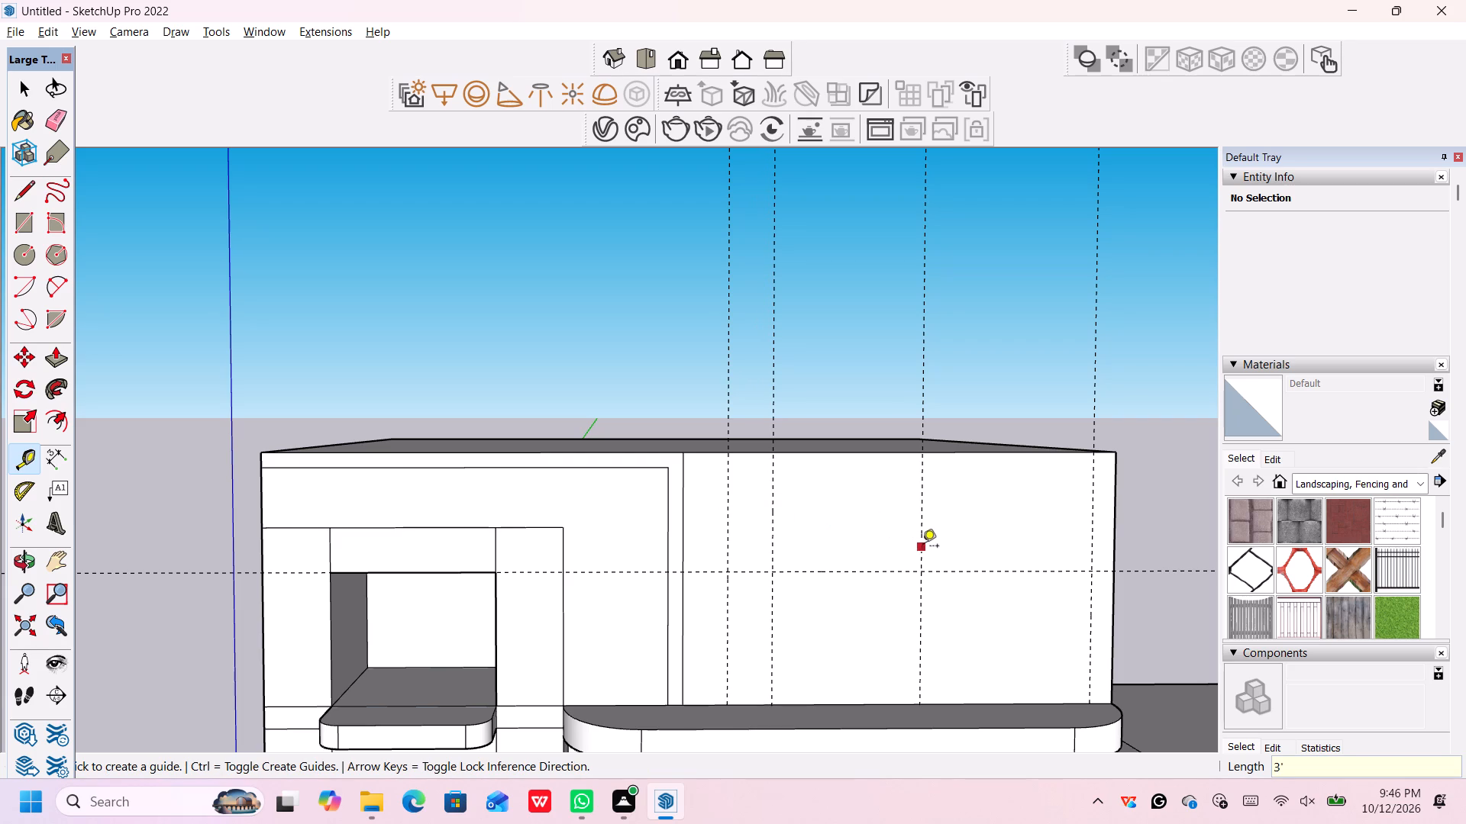
{"action": "left_click", "coordinate": [918, 533]}
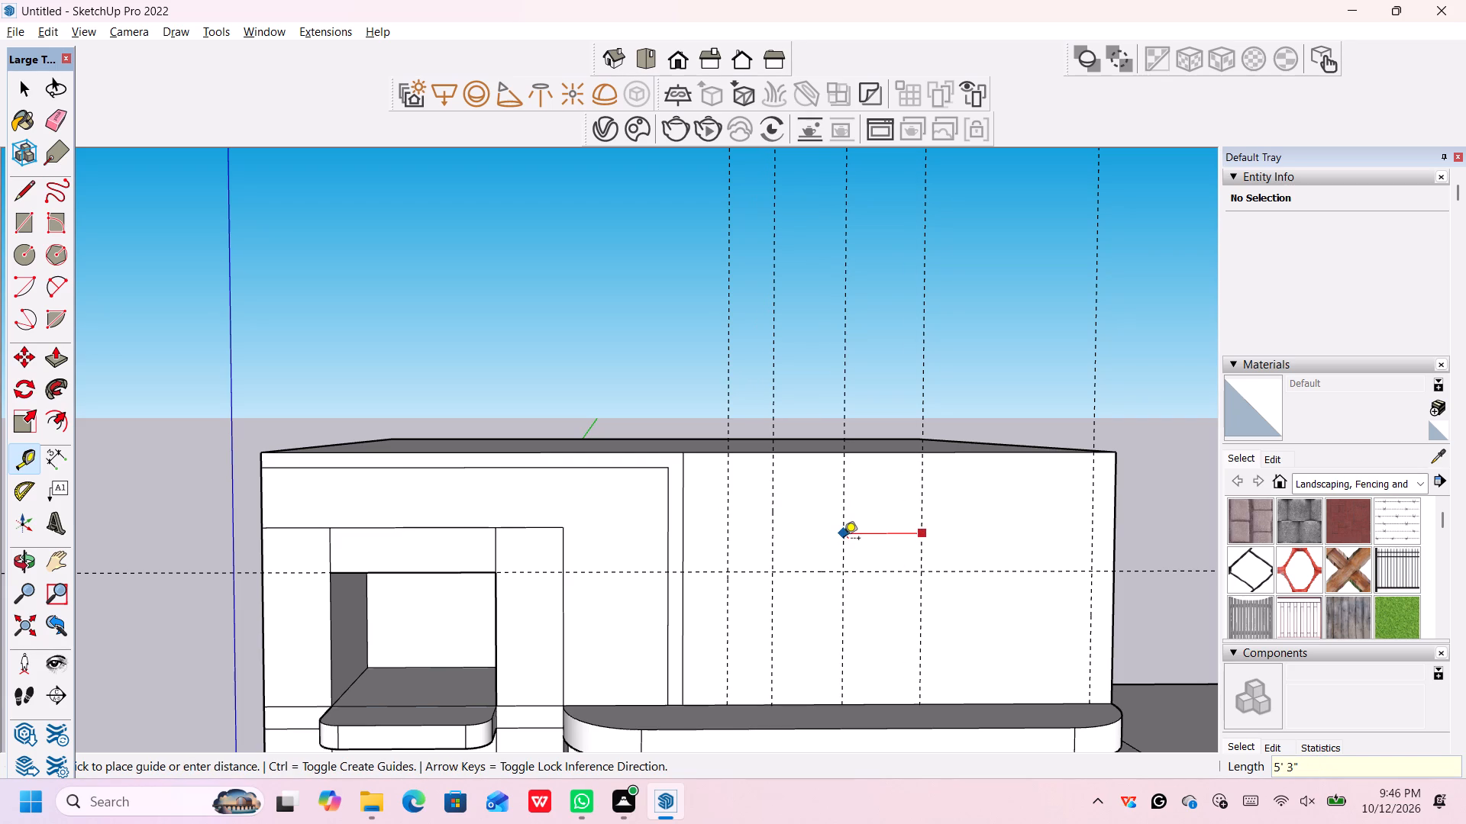
{"action": "key", "text": "3"}
{"action": "key", "text": "apostrophe"}
{"action": "key", "text": "Return"}
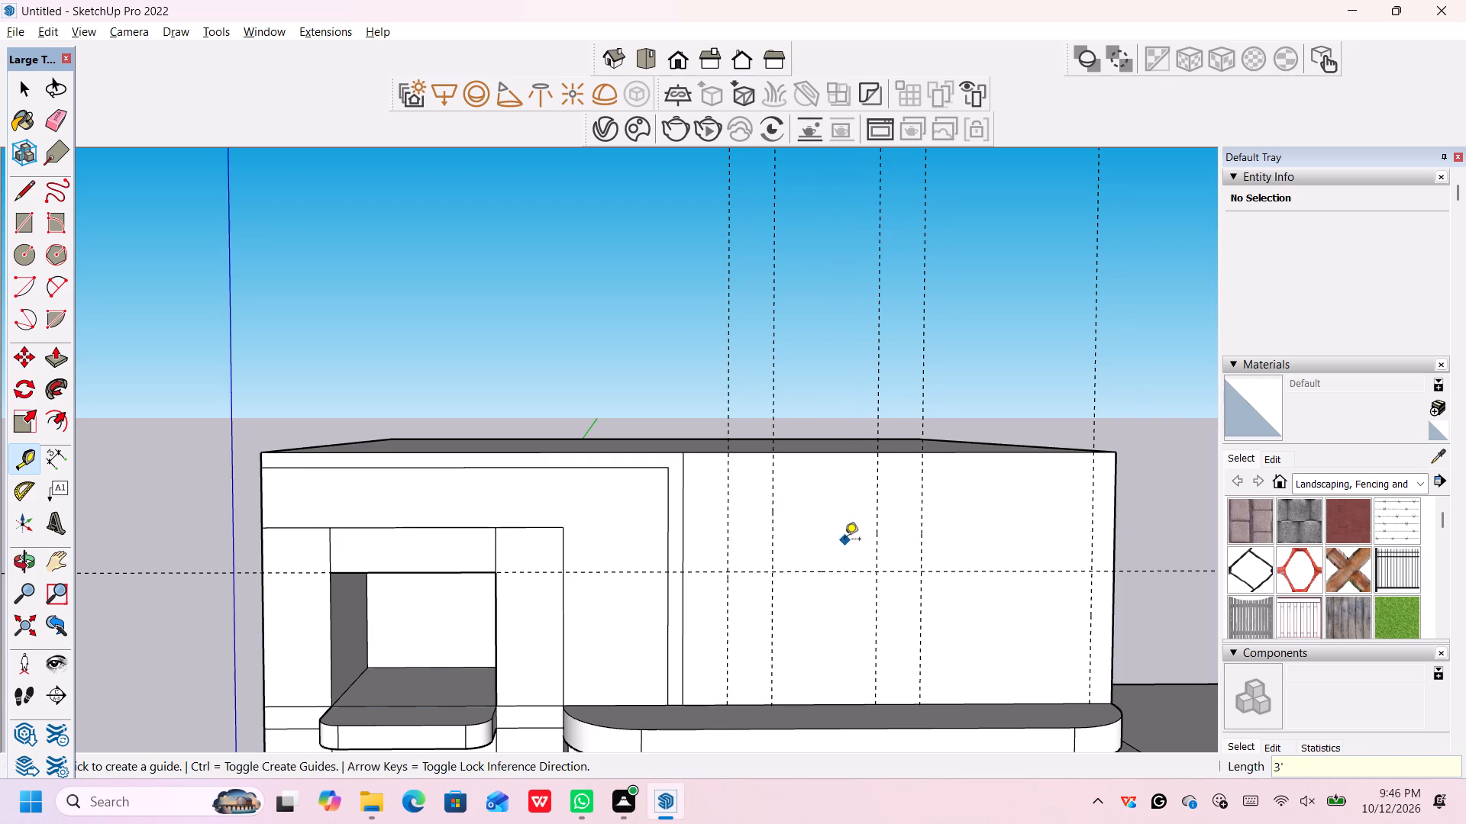
Draw two 17' full-height vertical lines on the wide panel along the outer pair of the four closely grouped guides.
{"action": "scroll", "coordinate": [844, 540], "scroll_direction": "up", "scroll_amount": 1}
{"action": "scroll", "coordinate": [844, 539], "scroll_direction": "down", "scroll_amount": 3}
{"action": "scroll", "coordinate": [844, 537], "scroll_direction": "up", "scroll_amount": 1}
{"action": "scroll", "coordinate": [844, 536], "scroll_direction": "down", "scroll_amount": 5}
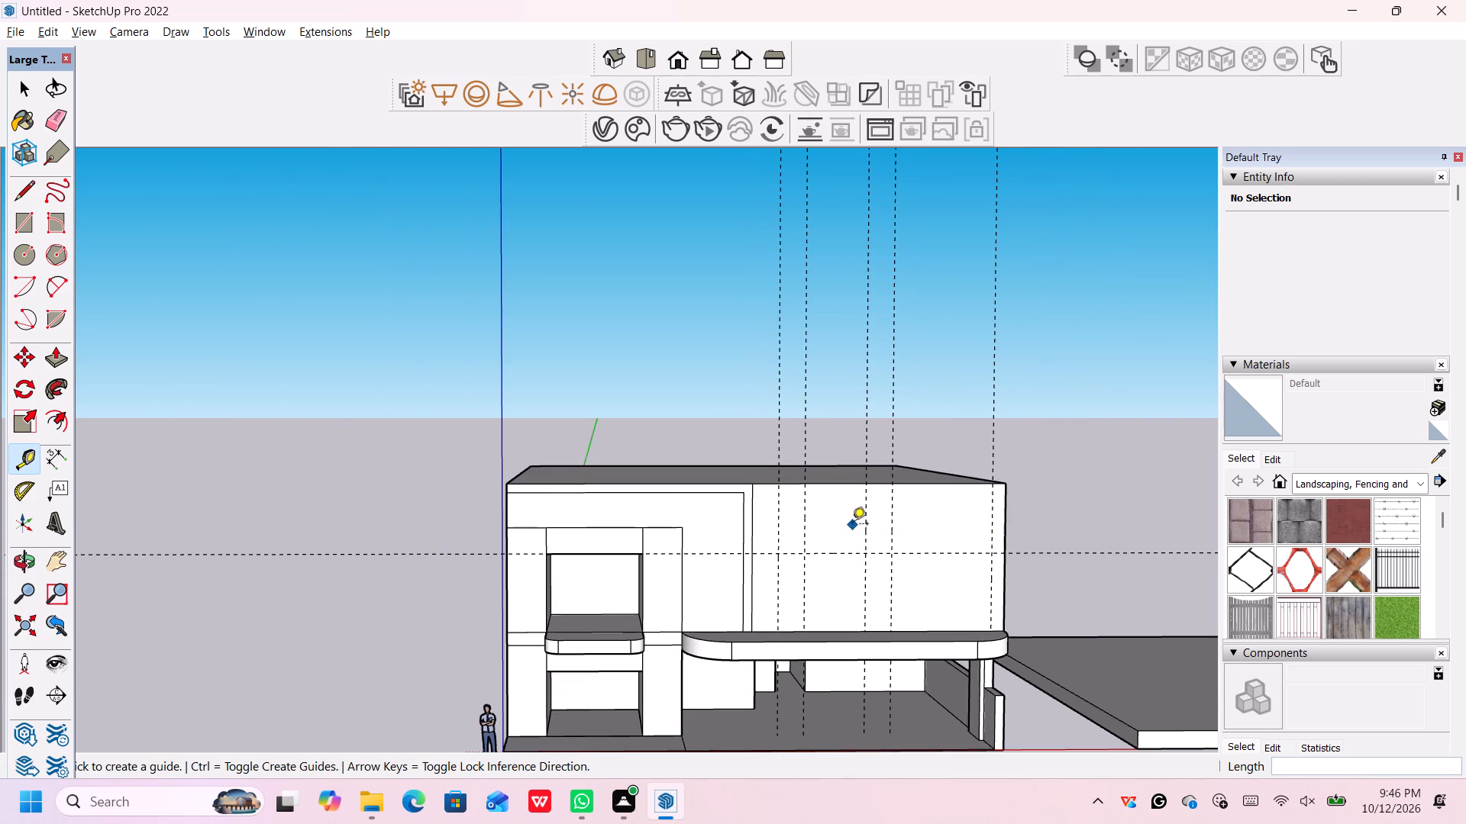
{"action": "middle_click_drag", "start_coordinate": [871, 562], "coordinate": [870, 537]}
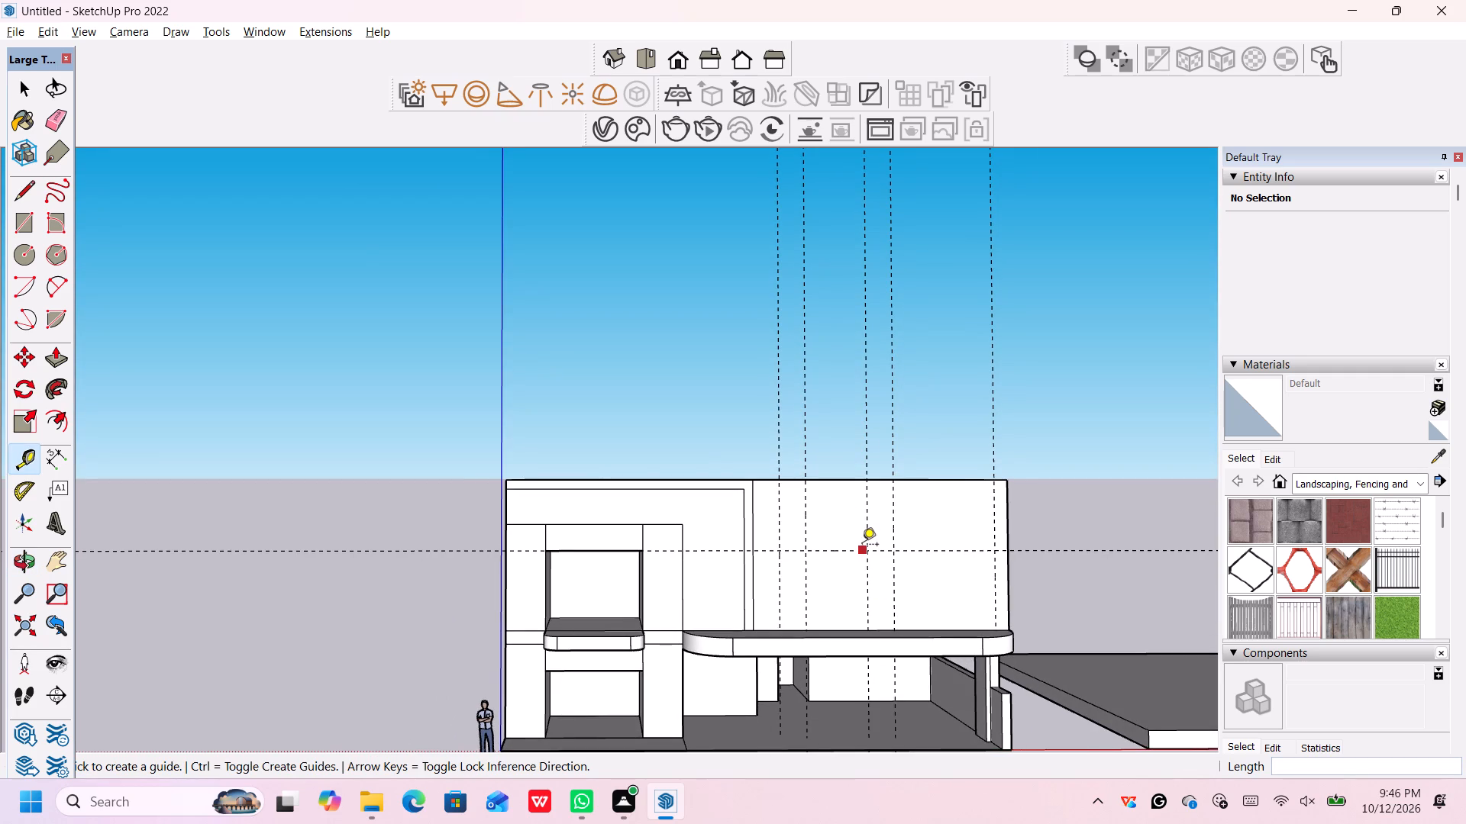
{"action": "key", "text": "space"}
{"action": "scroll", "coordinate": [861, 544], "scroll_direction": "up", "scroll_amount": 1}
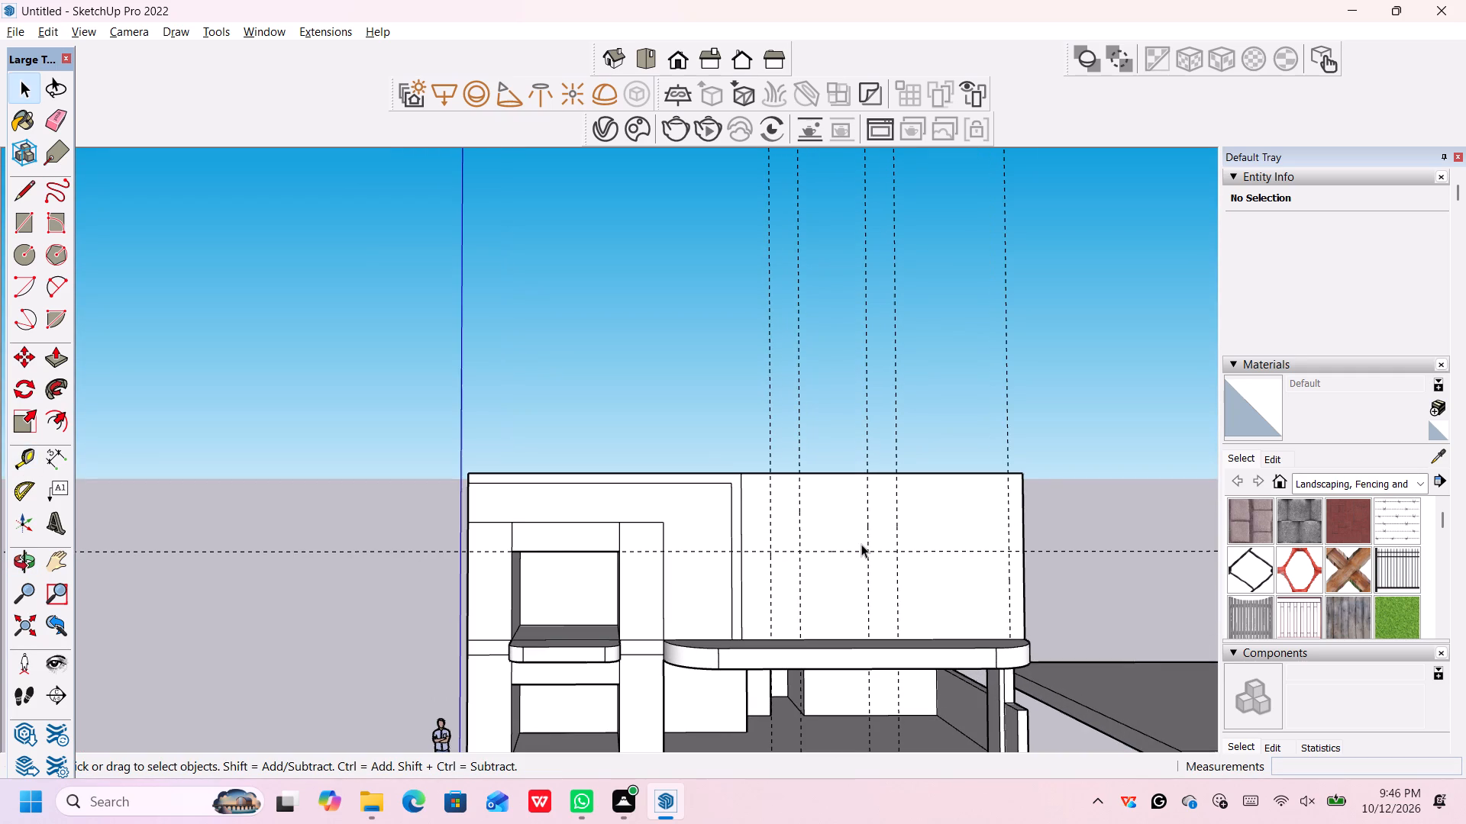
{"action": "key", "text": "l"}
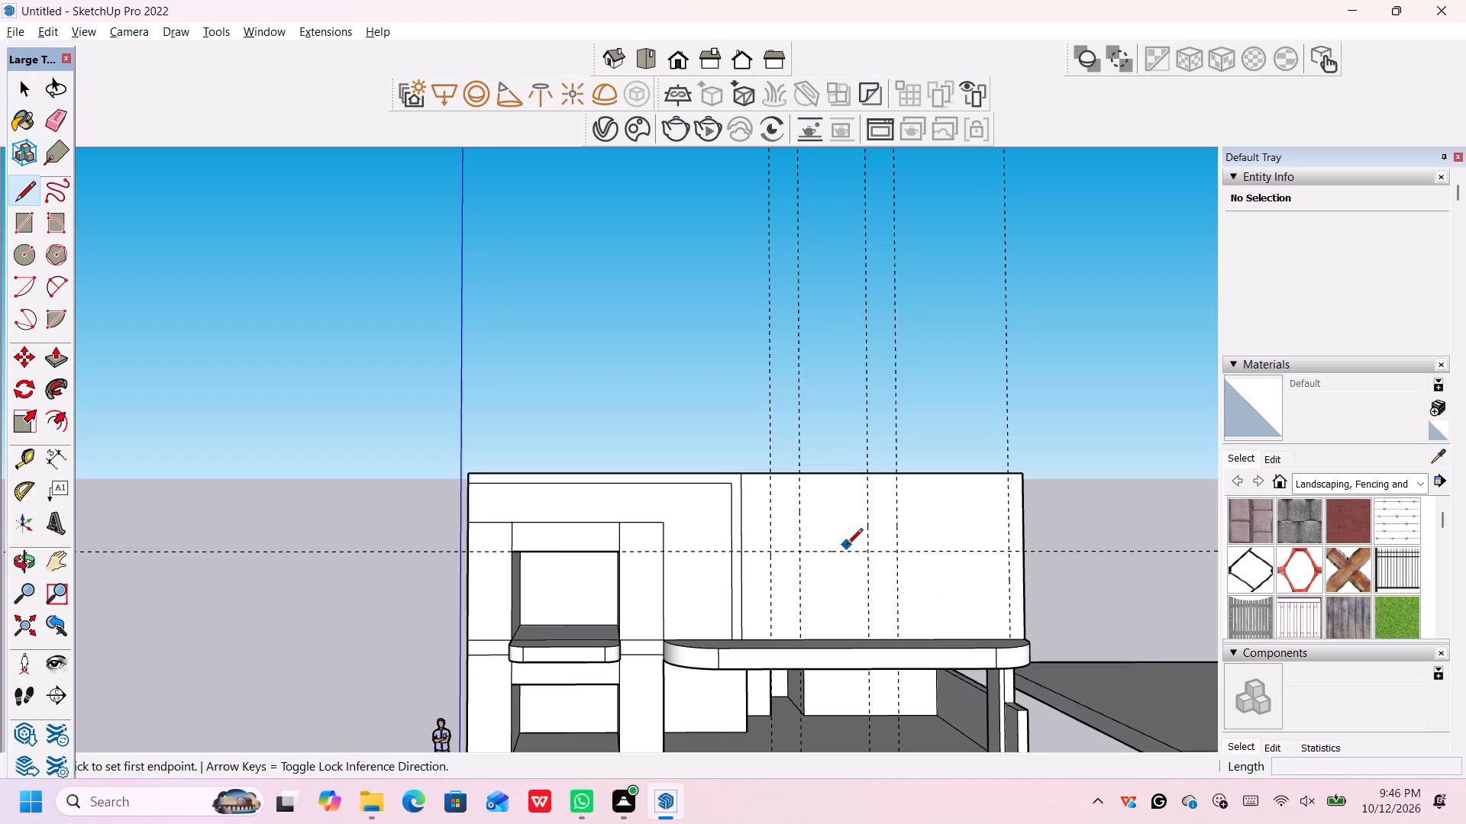
{"action": "scroll", "coordinate": [847, 546], "scroll_direction": "down", "scroll_amount": 1}
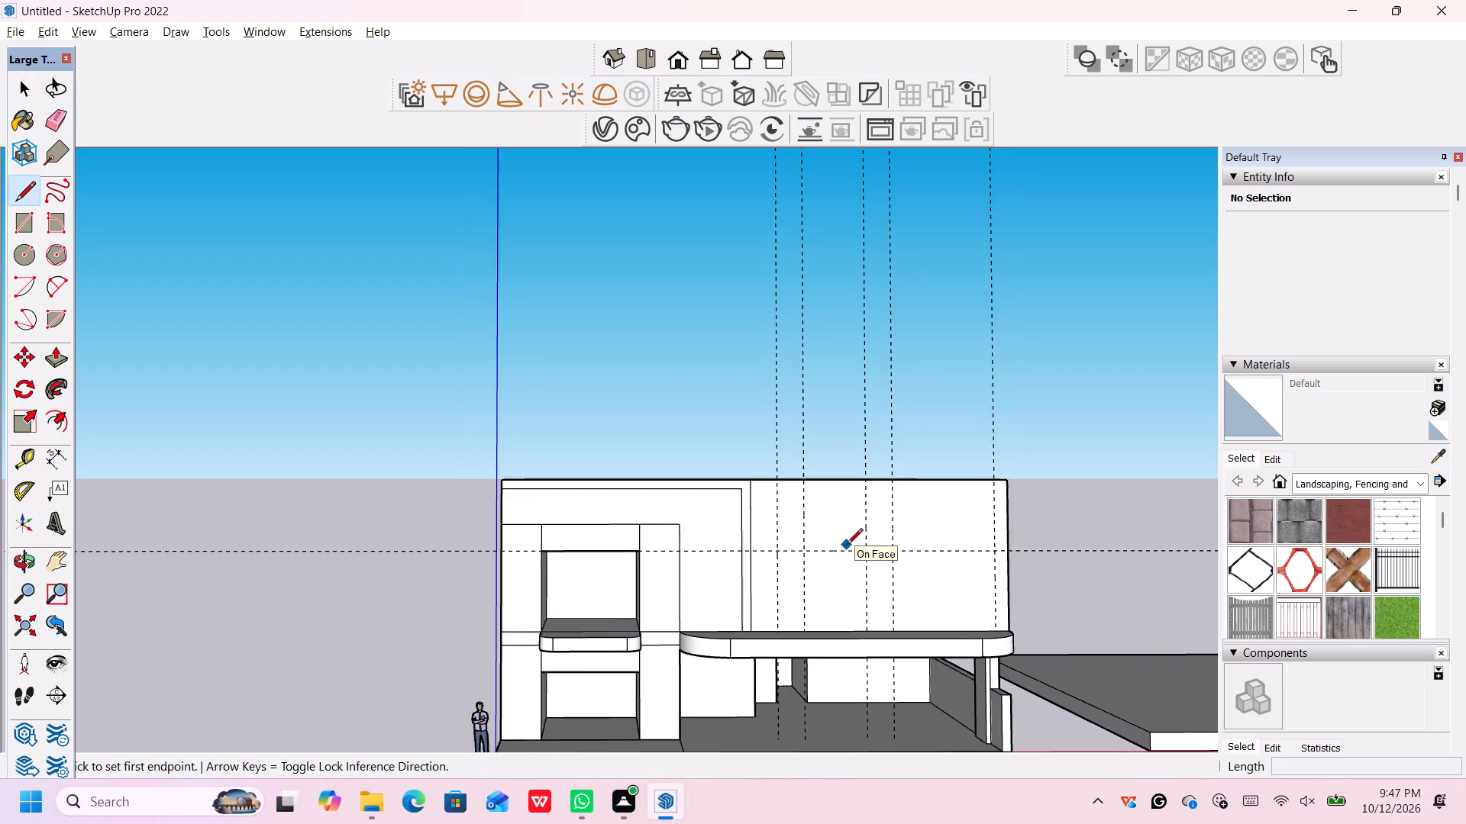
{"action": "scroll", "coordinate": [847, 546], "scroll_direction": "down", "scroll_amount": 1}
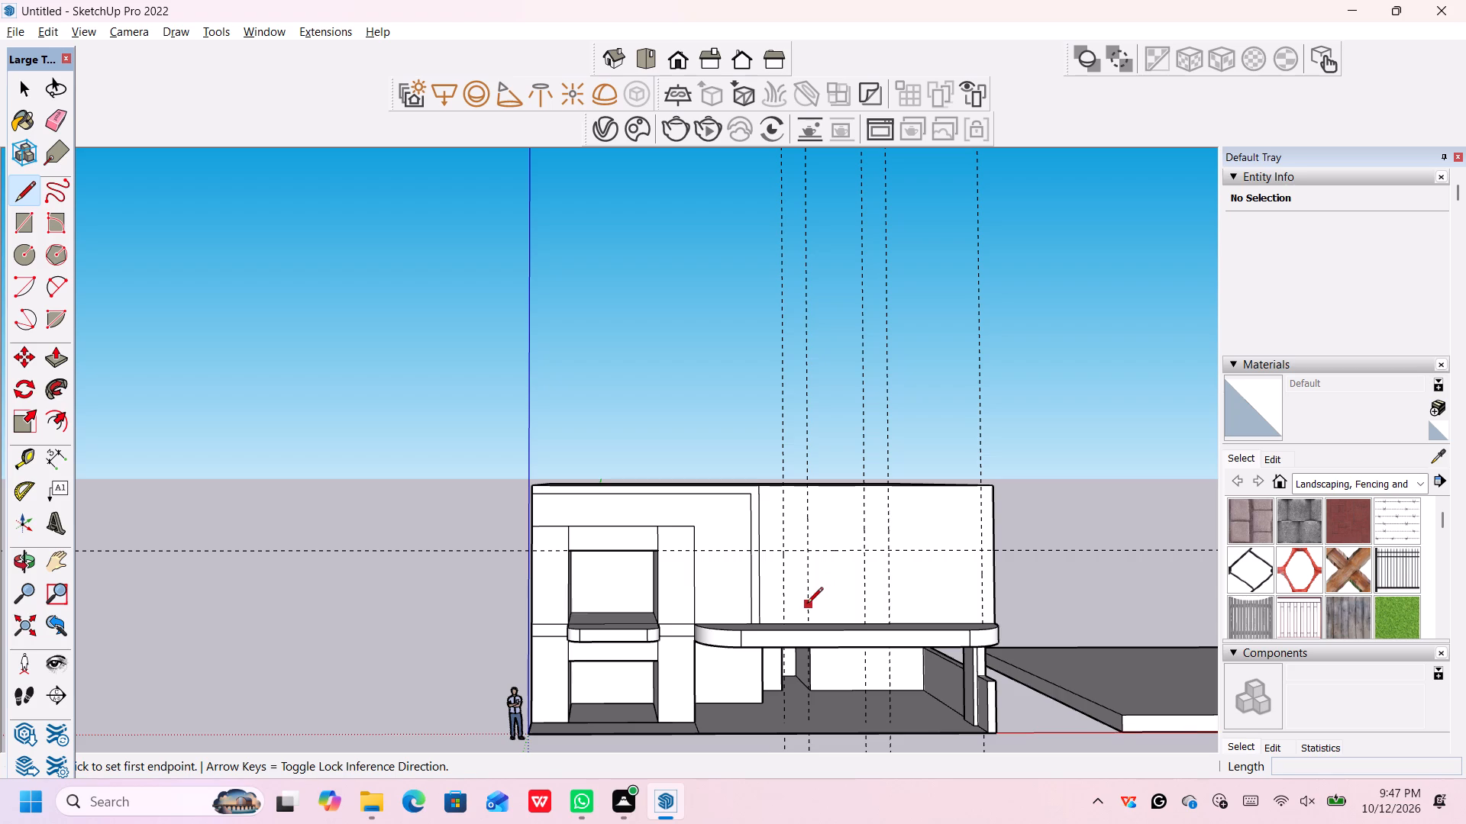
{"action": "scroll", "coordinate": [778, 610], "scroll_direction": "up", "scroll_amount": 4}
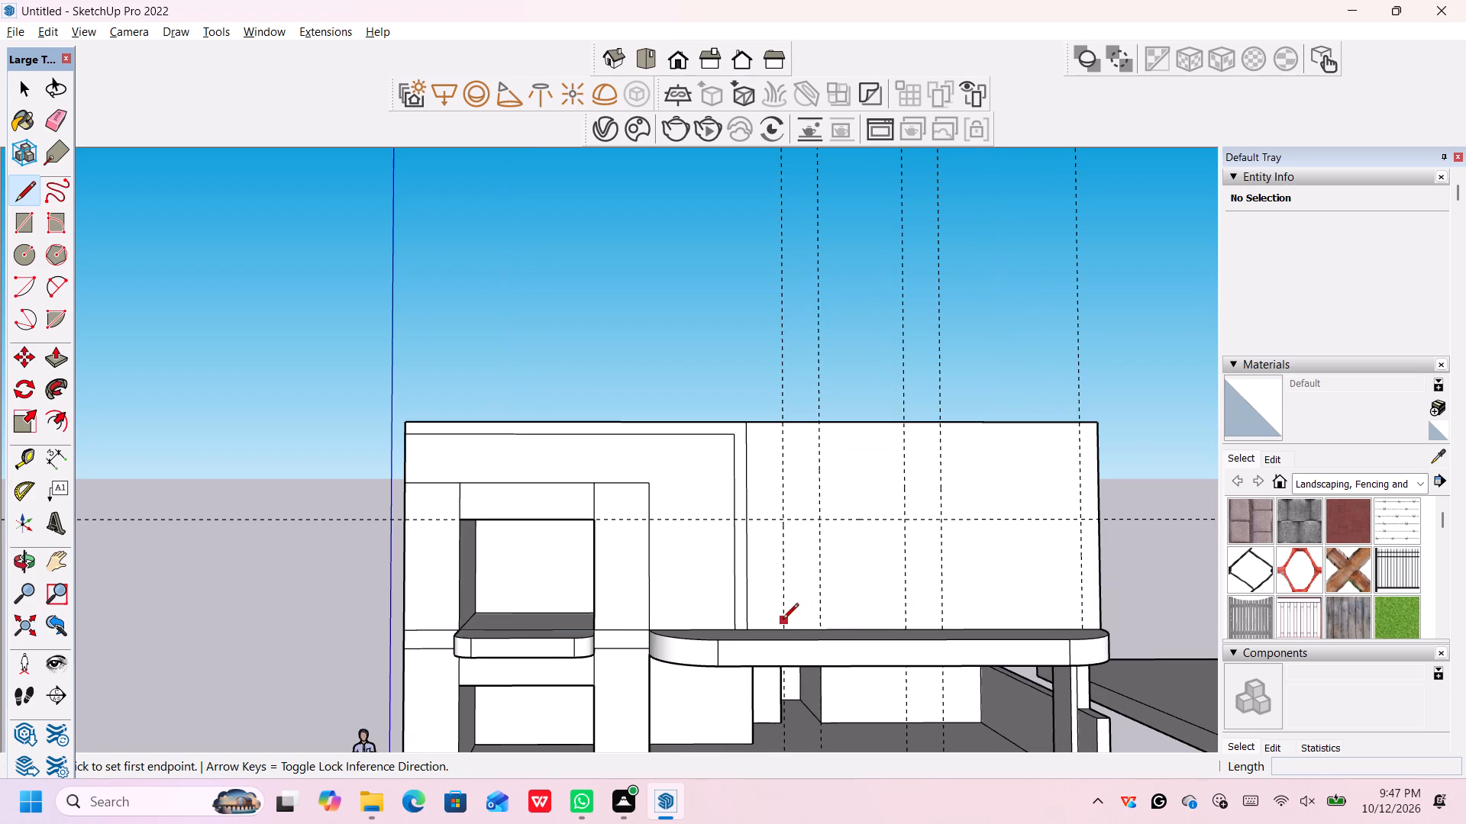
{"action": "left_click", "coordinate": [781, 630]}
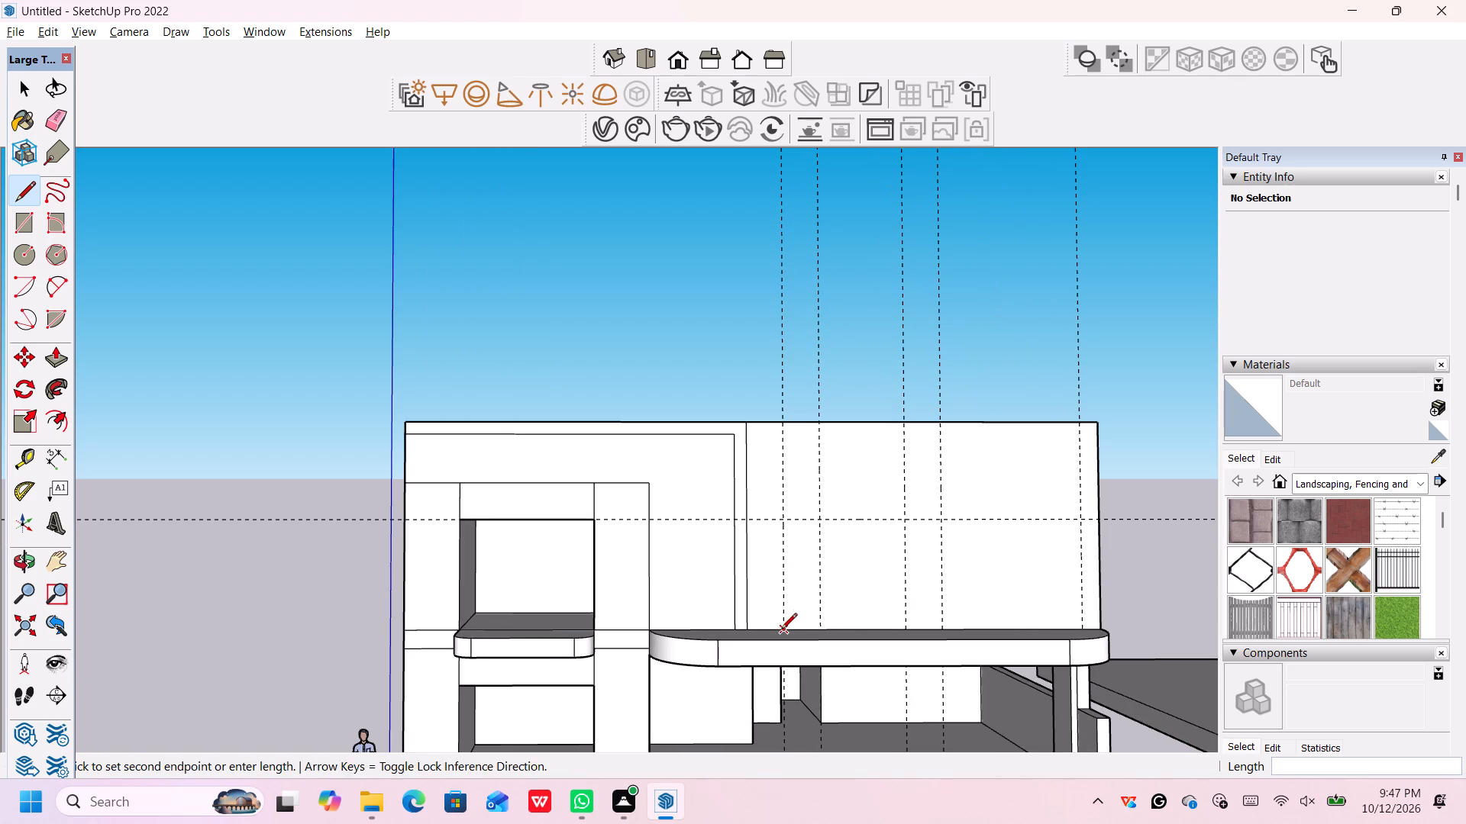
{"action": "left_click", "coordinate": [780, 425]}
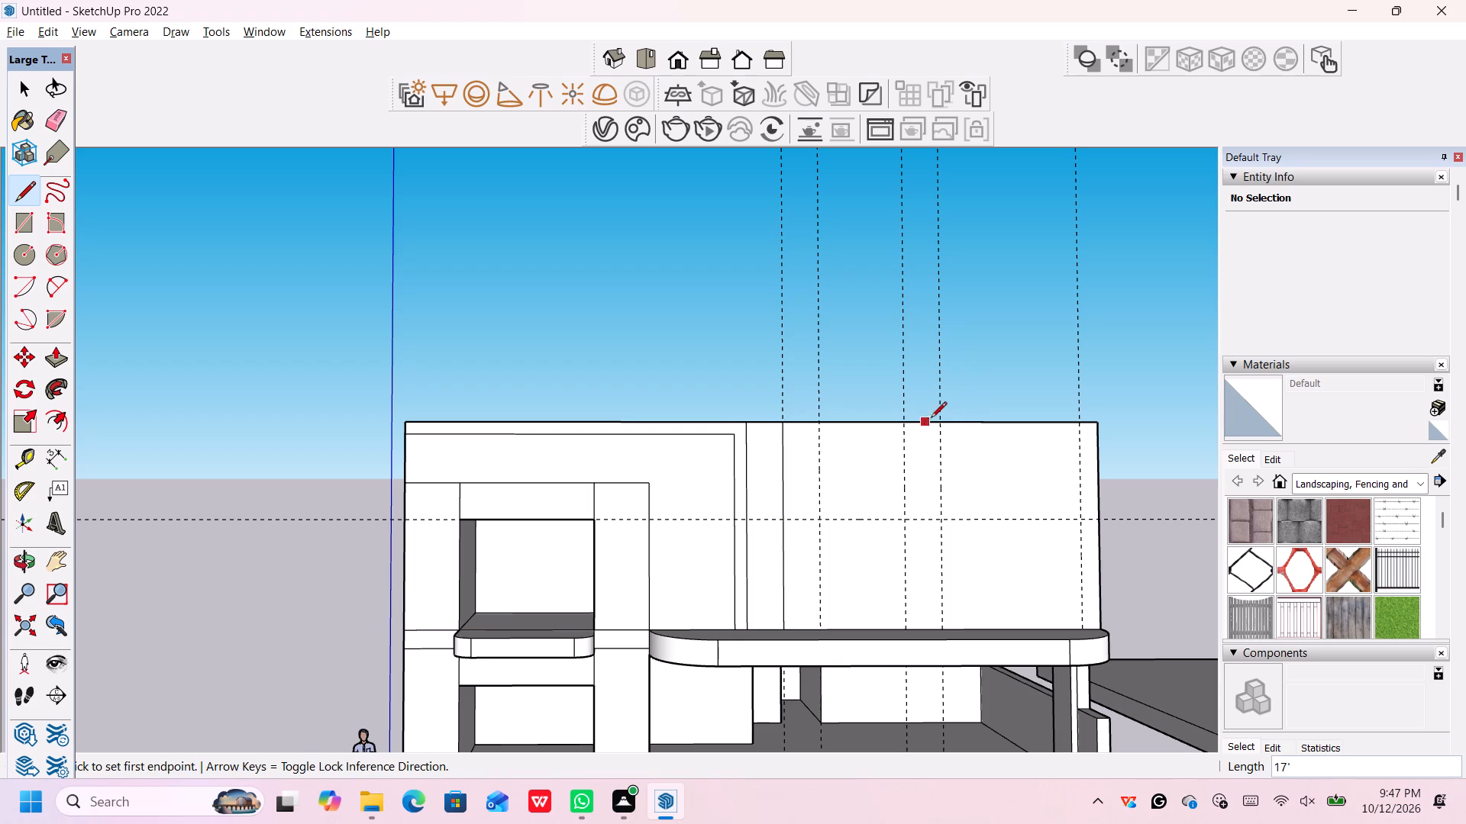
{"action": "left_click", "coordinate": [938, 422]}
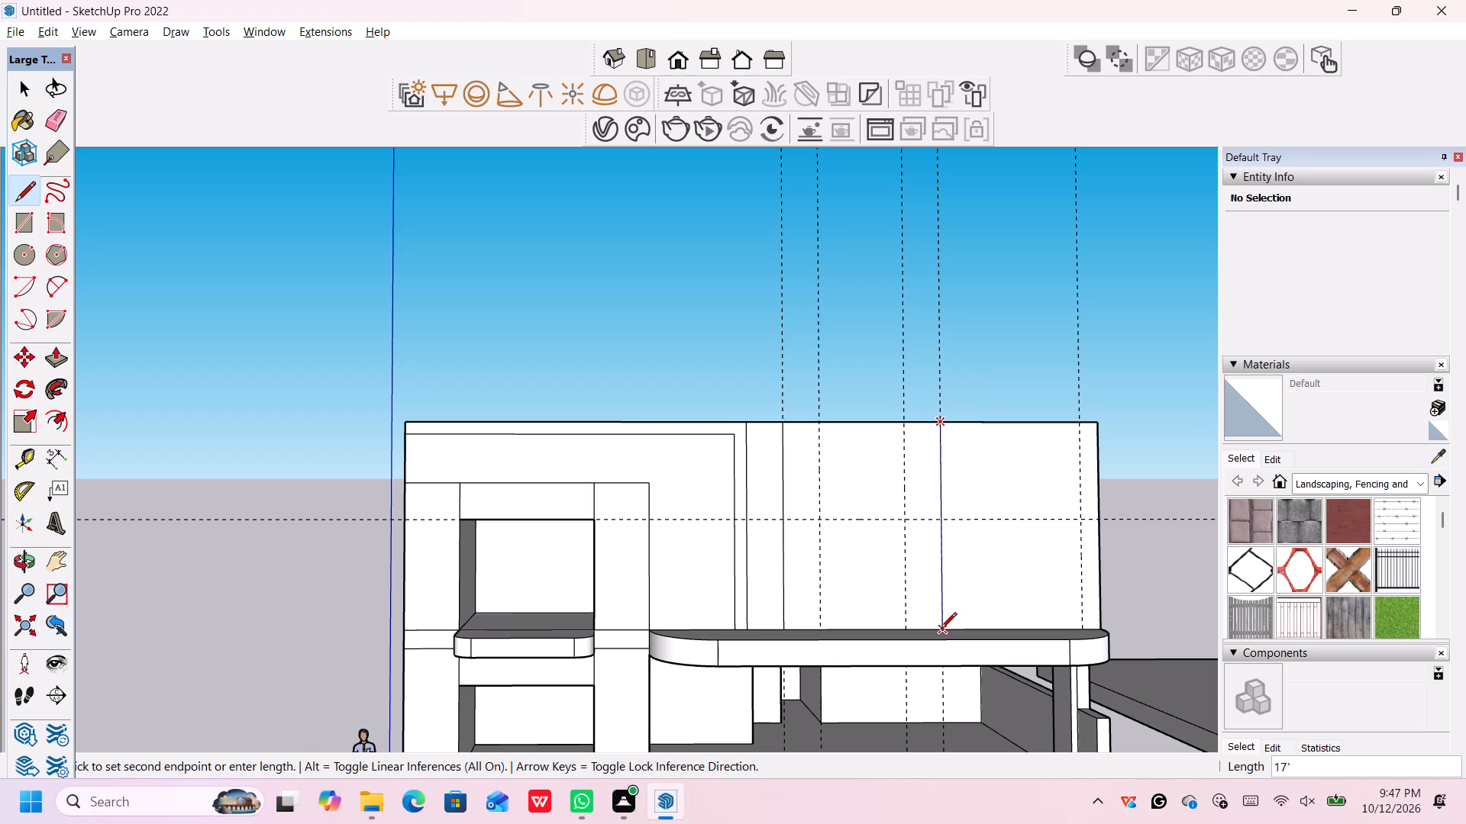
{"action": "left_click", "coordinate": [941, 629]}
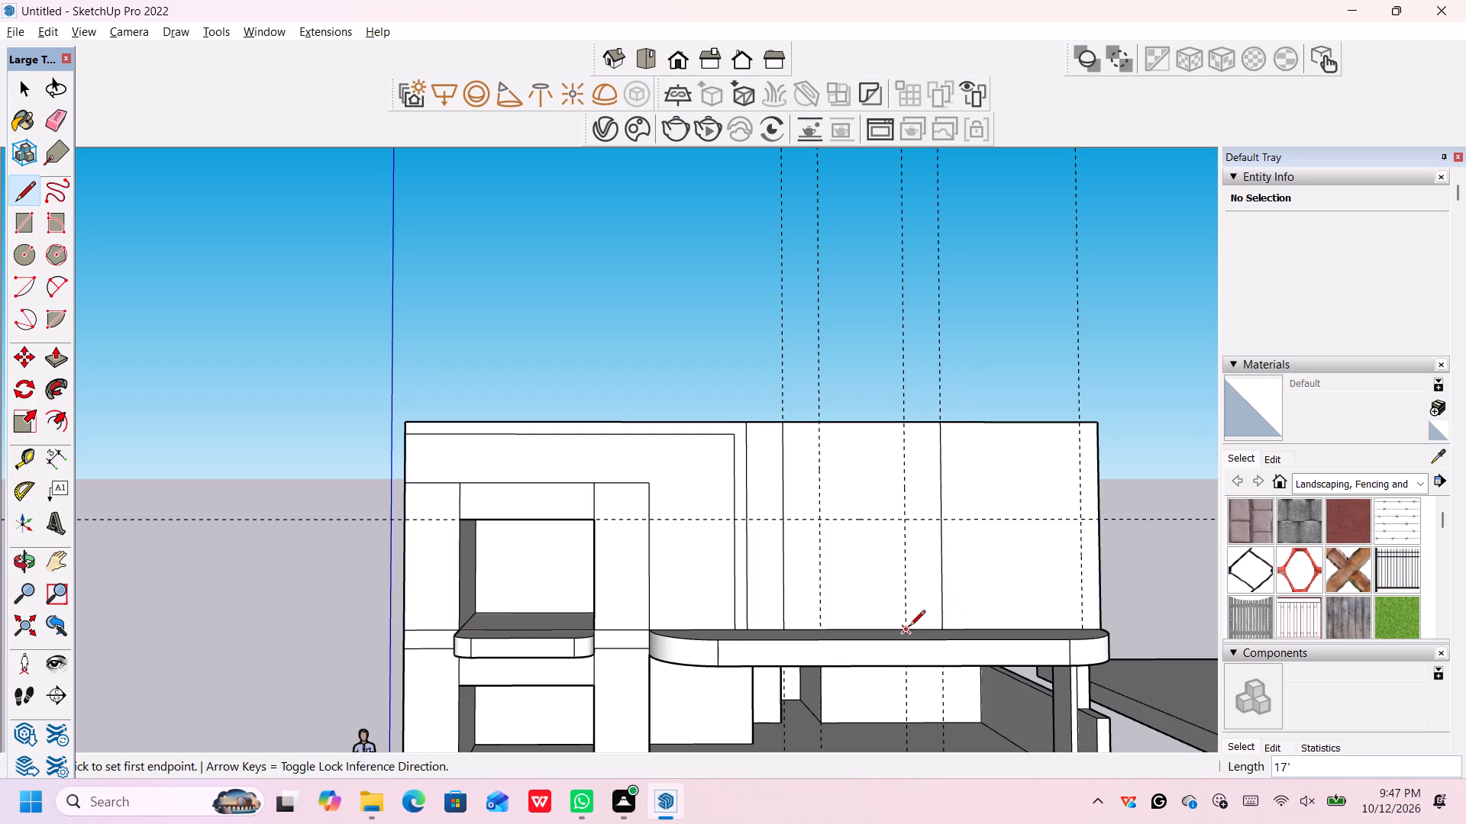
Outline an opening 7' wide and 9' high above the porch slab, between the two inner guides and up to the horizontal guide.
{"action": "left_click", "coordinate": [908, 627]}
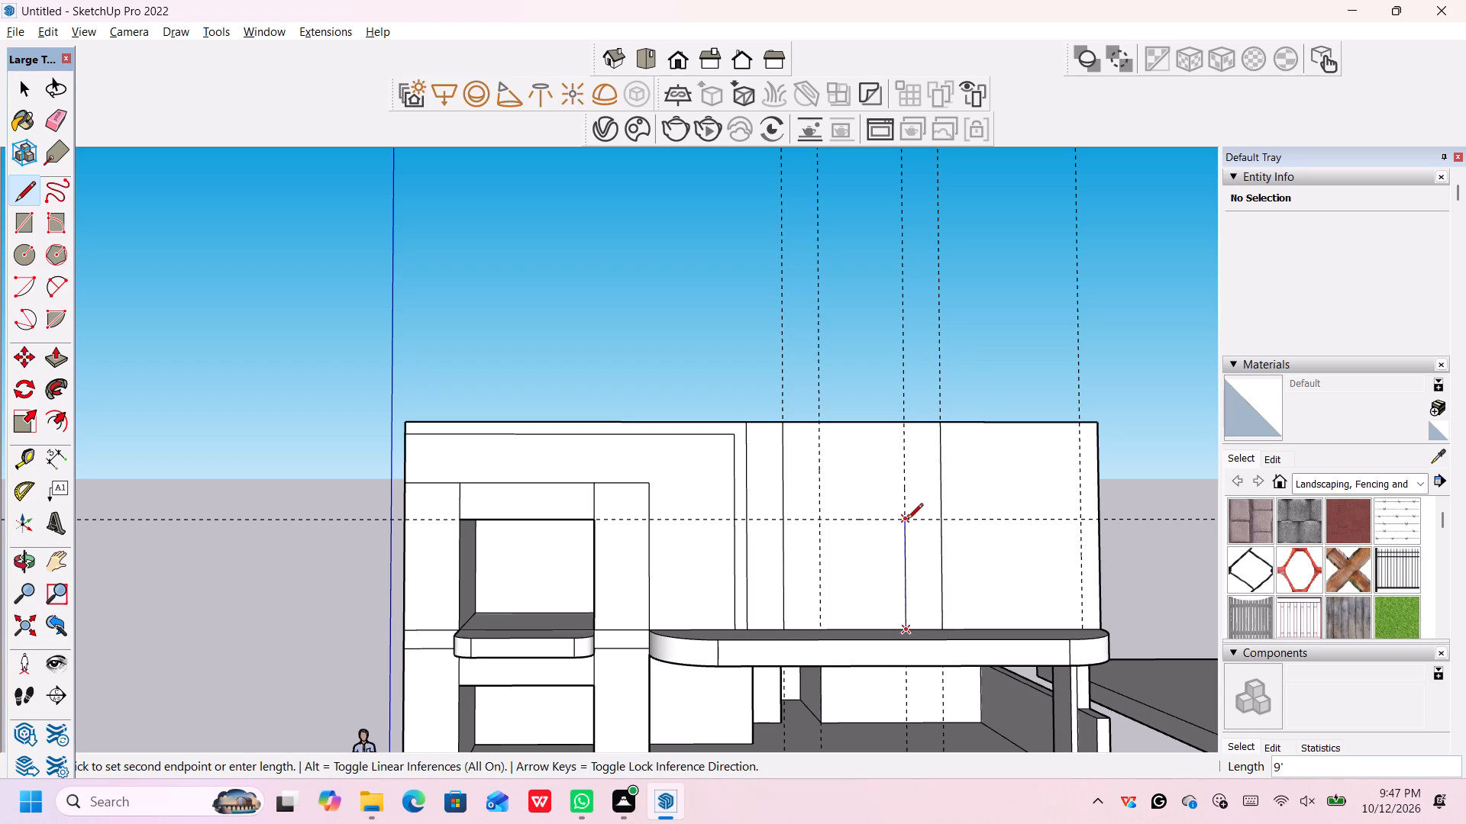
{"action": "left_click", "coordinate": [911, 522]}
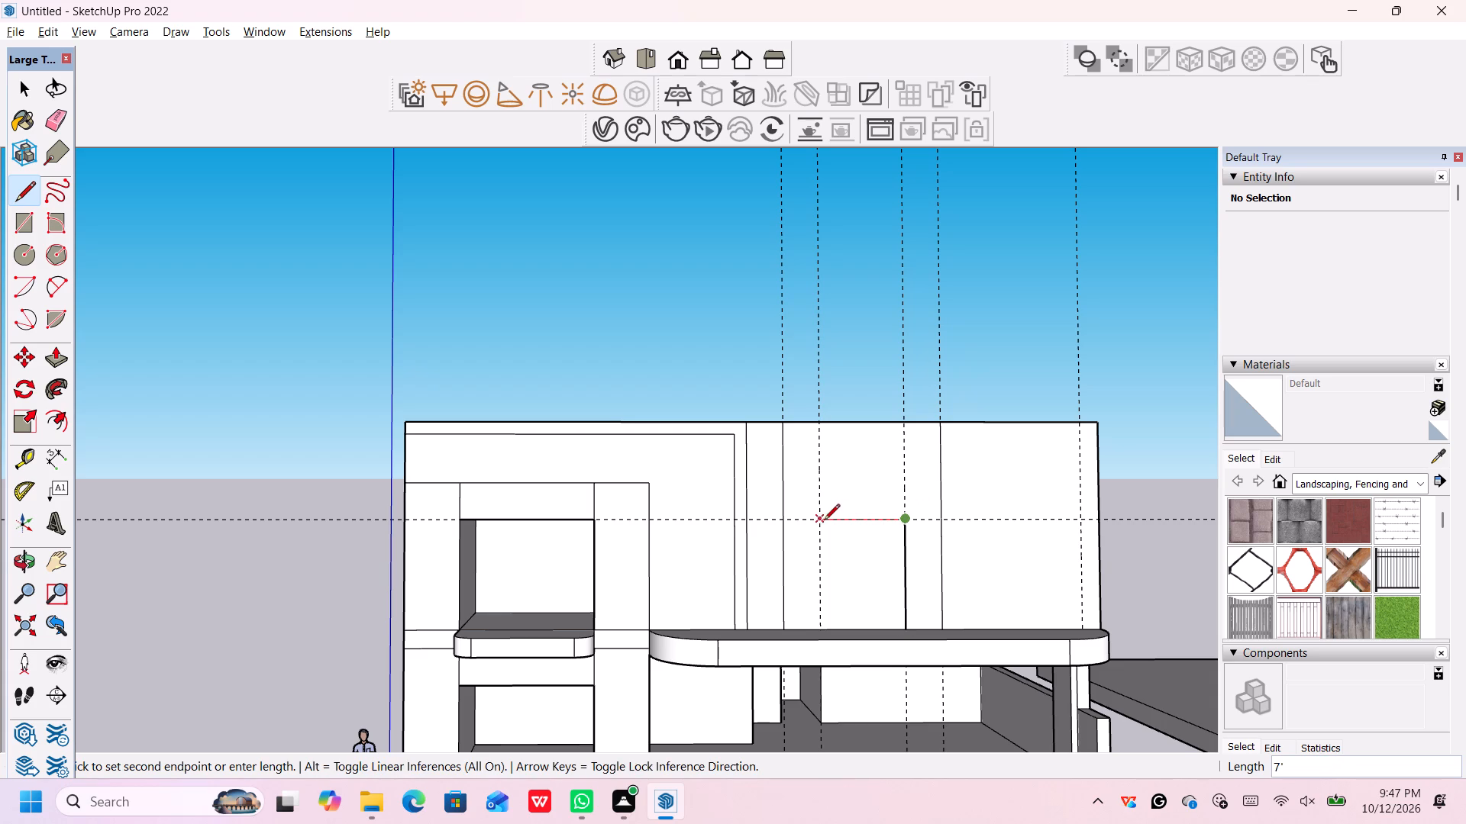
{"action": "left_click", "coordinate": [818, 523]}
{"action": "left_click", "coordinate": [816, 625]}
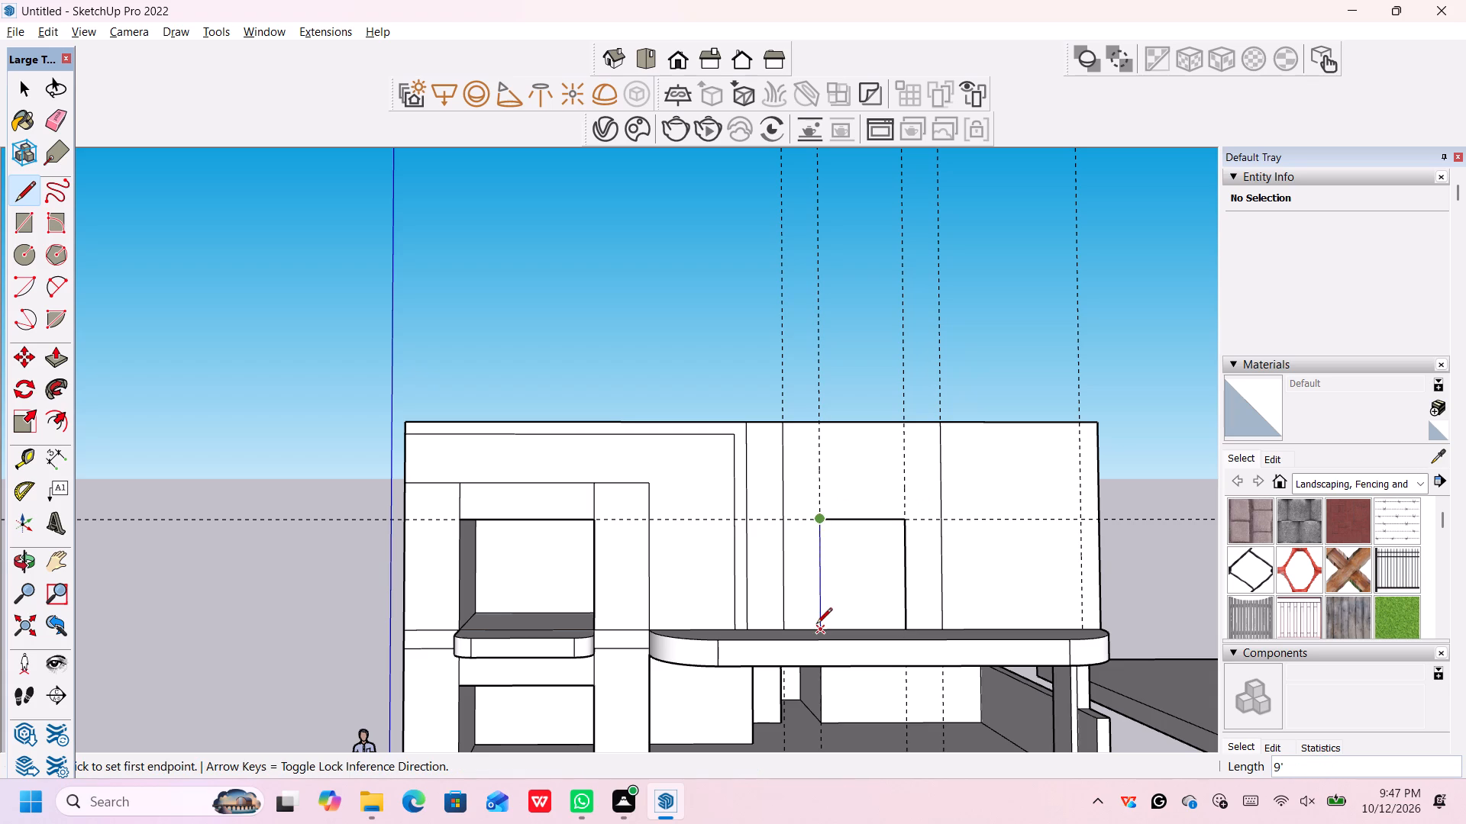
Extend the opening's sides 8' up to the panel's top edge and its top line 3' outward to both full-height lines.
{"action": "left_click", "coordinate": [818, 512]}
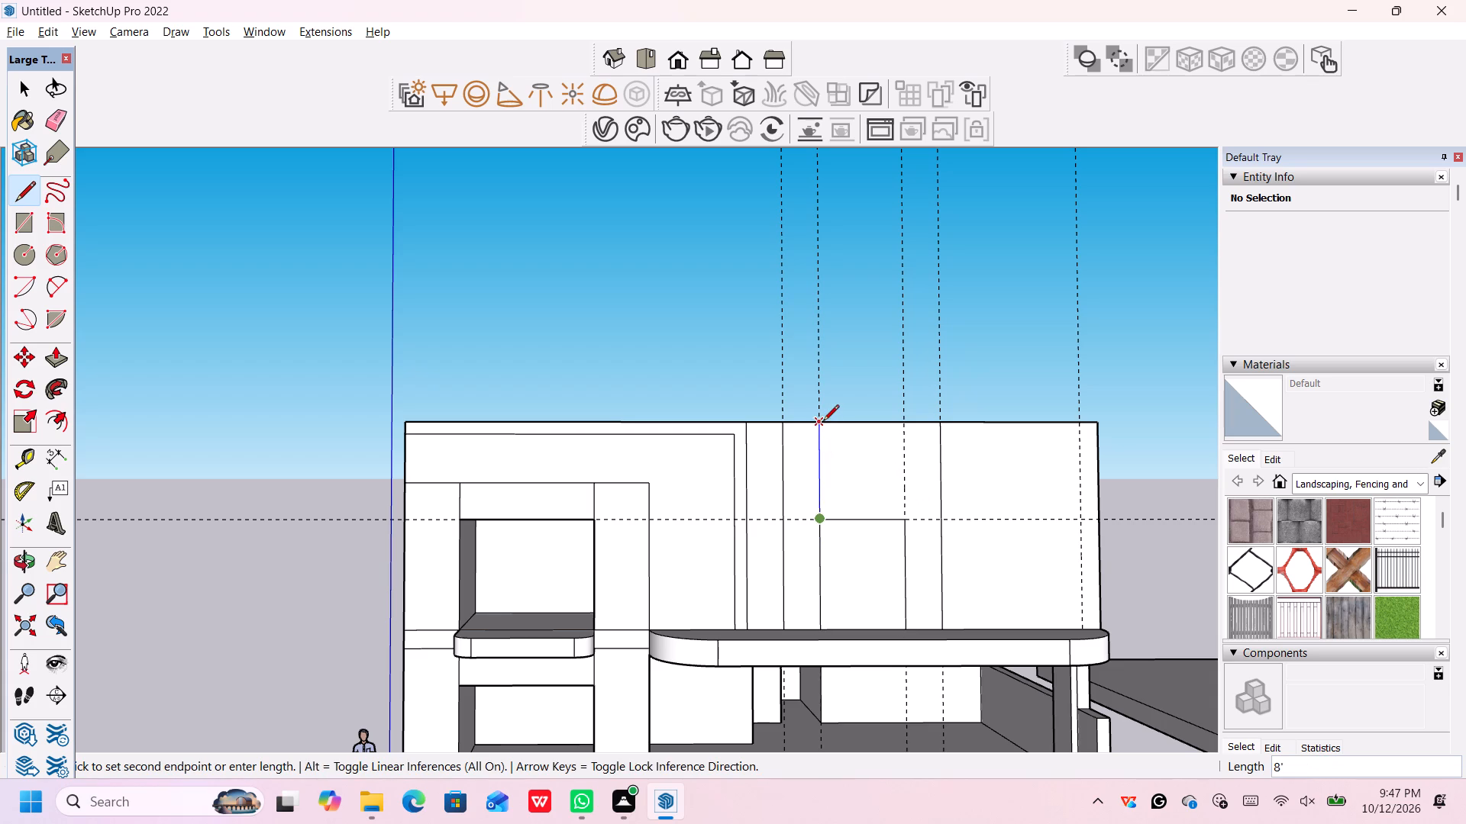
{"action": "left_click", "coordinate": [823, 422]}
{"action": "left_click", "coordinate": [906, 515]}
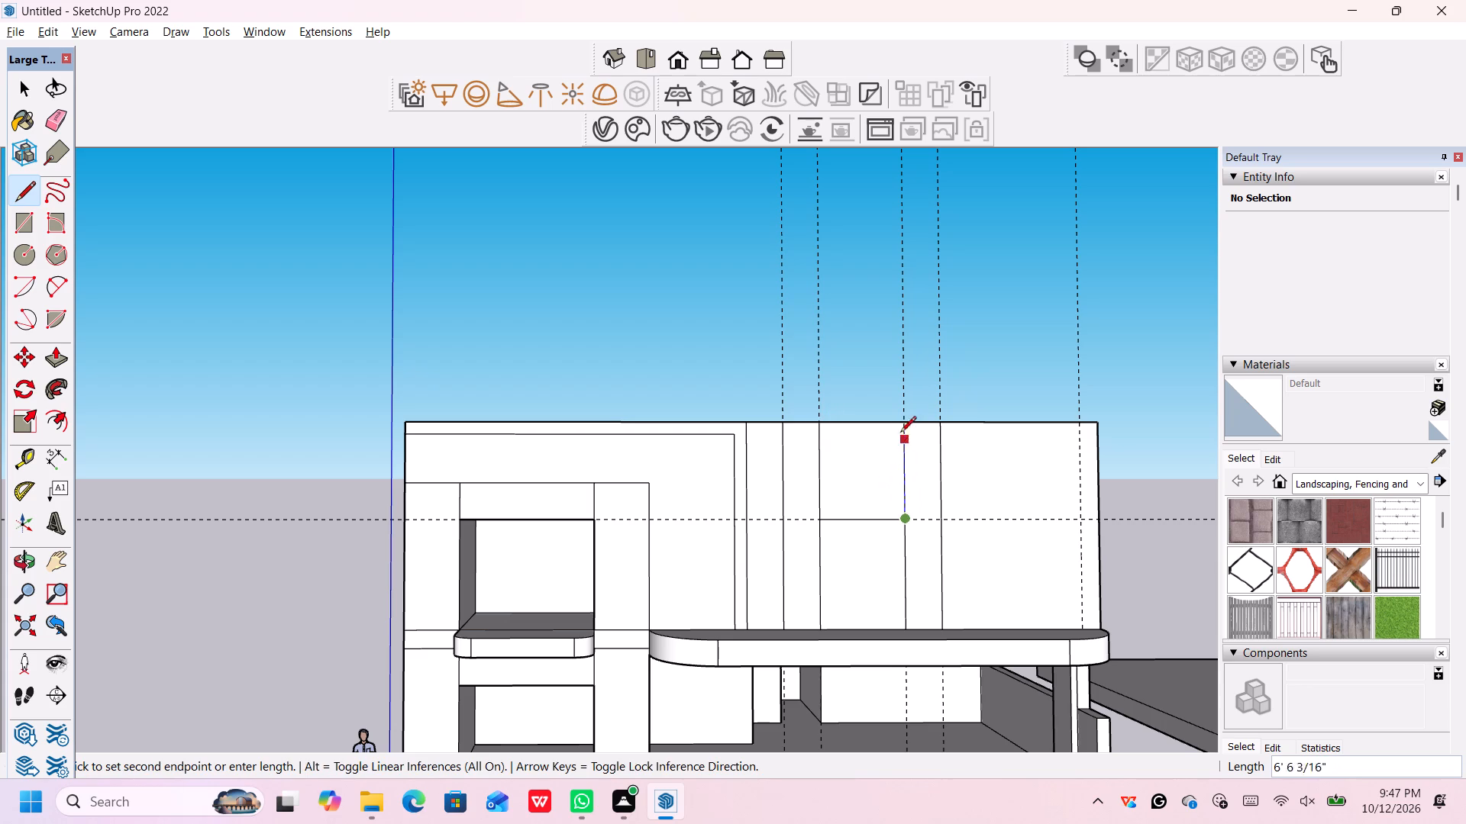
{"action": "left_click", "coordinate": [901, 423]}
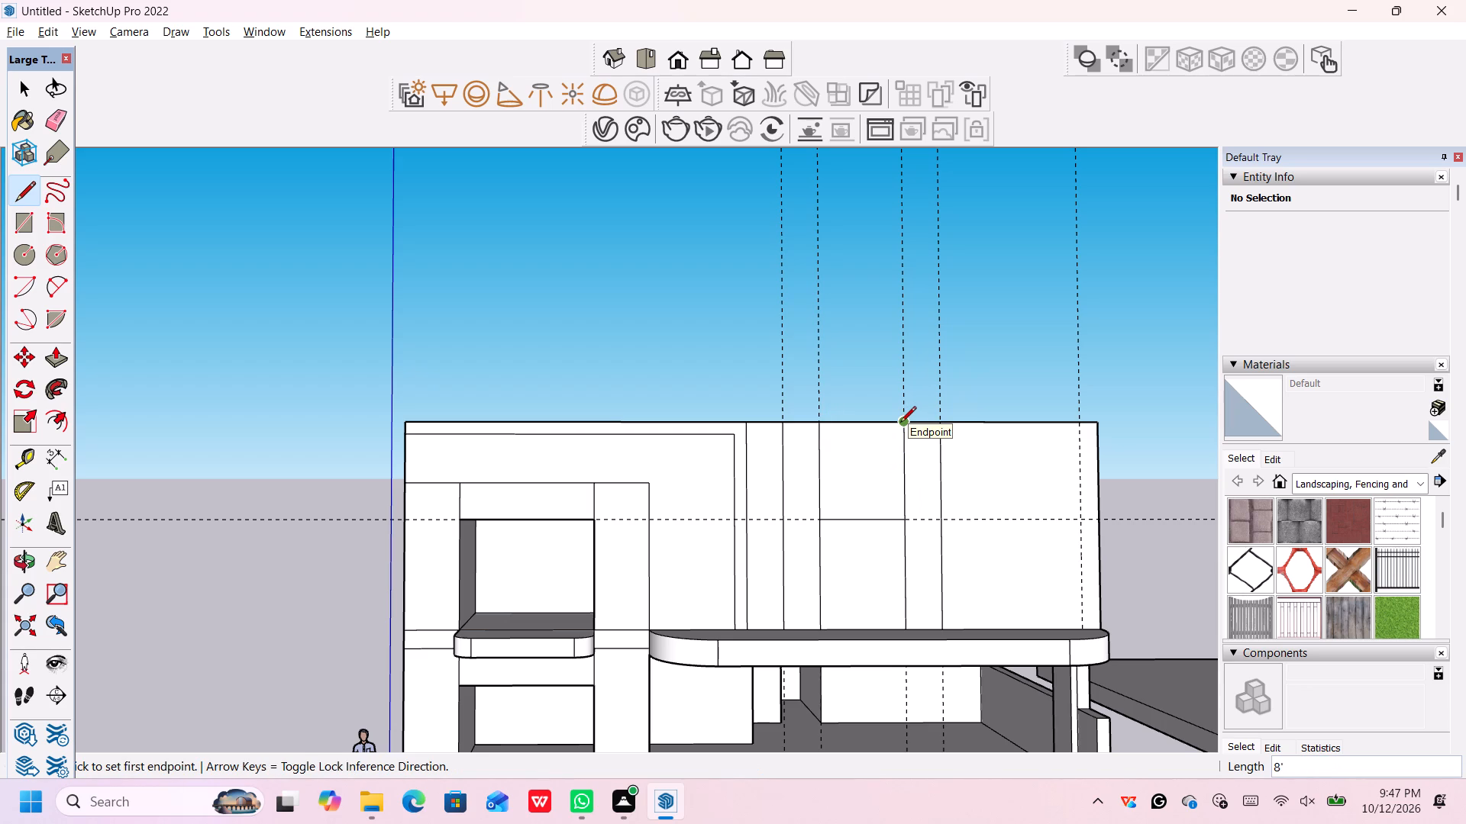
{"action": "left_click", "coordinate": [786, 519]}
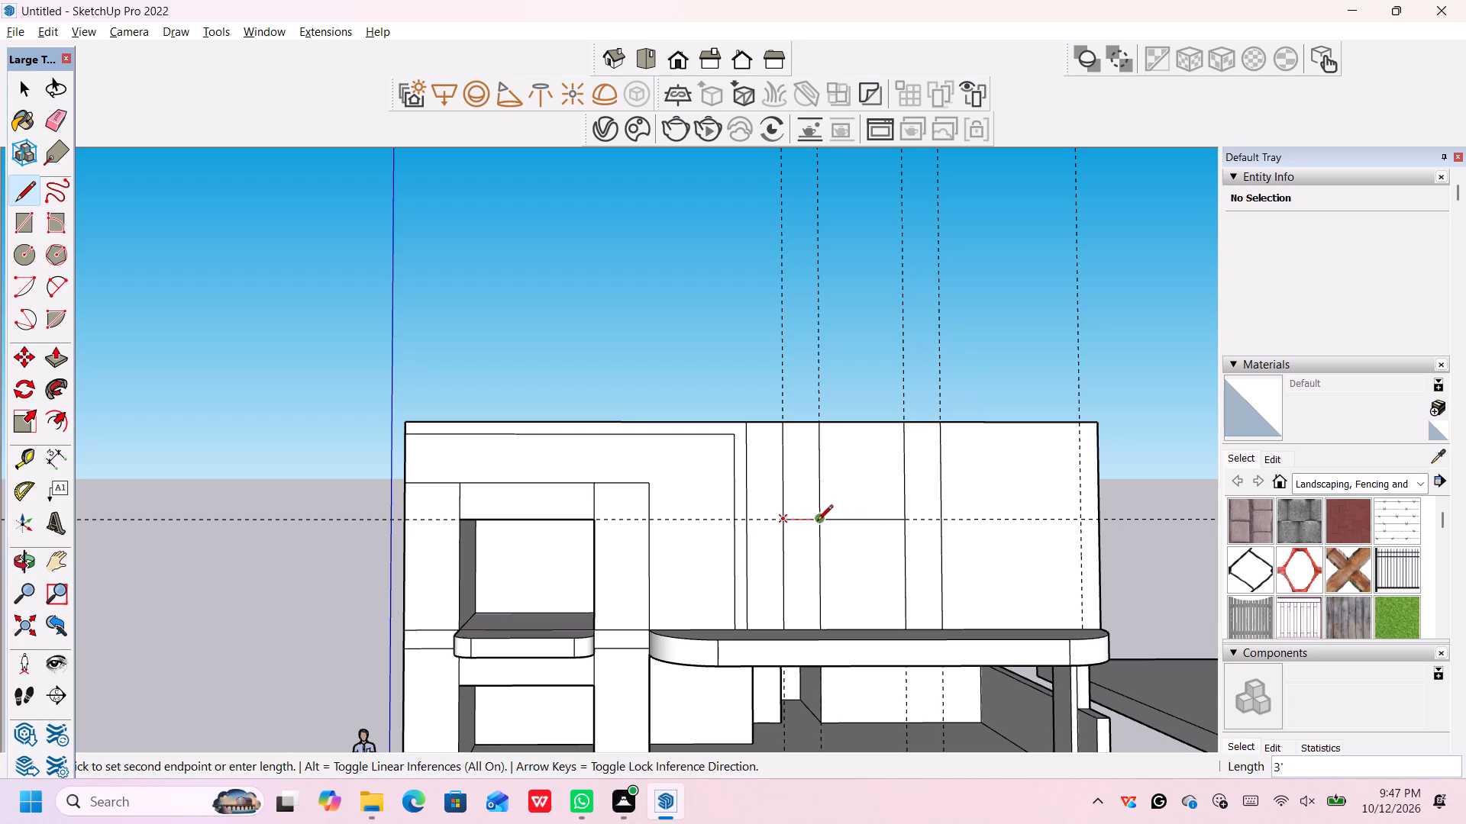
{"action": "left_click", "coordinate": [817, 523]}
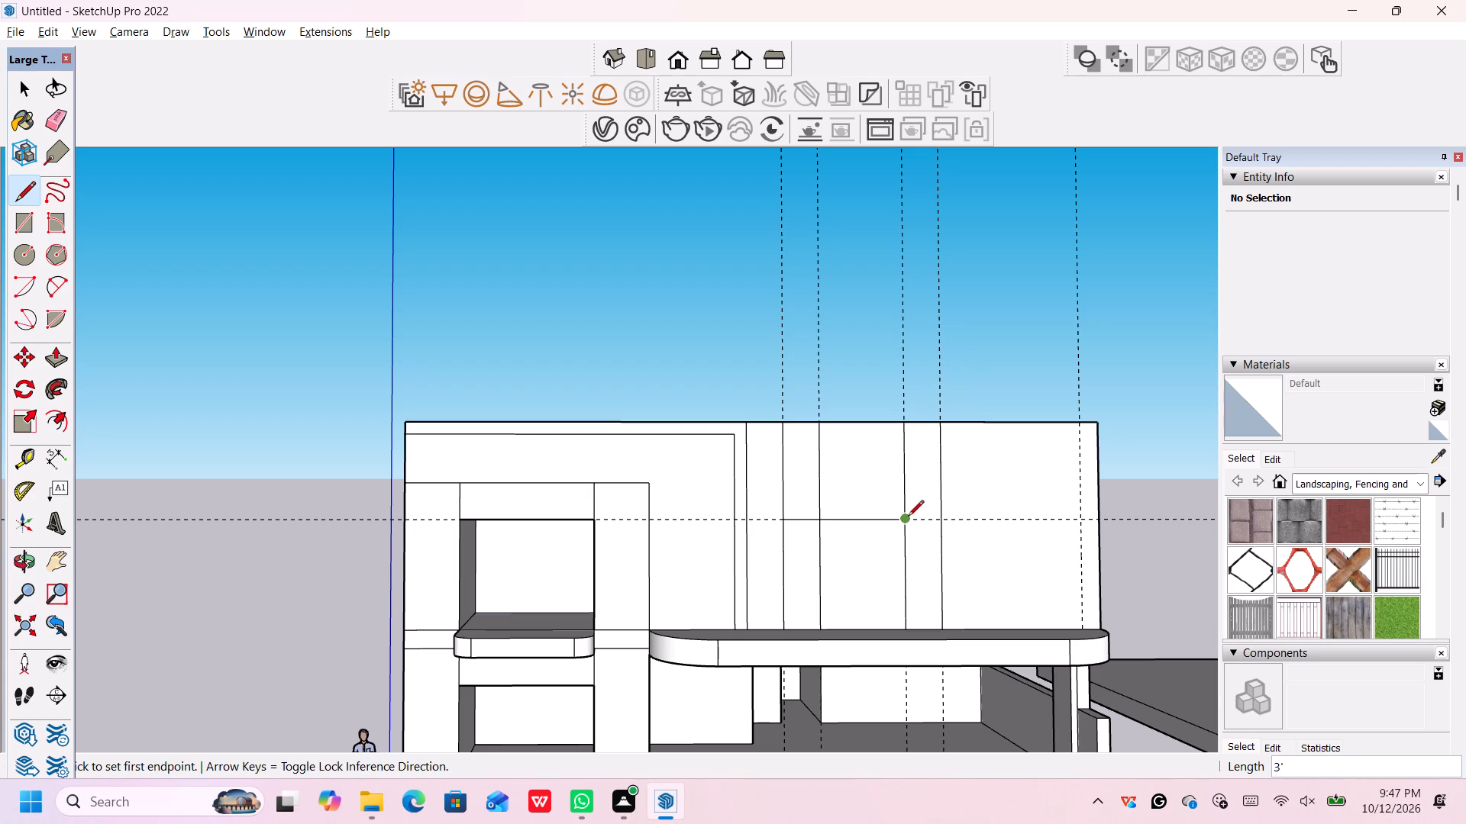
{"action": "left_click", "coordinate": [908, 517]}
{"action": "left_click", "coordinate": [939, 521]}
Draw a 17' full-height vertical line along the guide near the wide panel's right edge.
{"action": "scroll", "coordinate": [932, 366], "scroll_direction": "down", "scroll_amount": 1}
{"action": "scroll", "coordinate": [932, 366], "scroll_direction": "up", "scroll_amount": 1}
{"action": "scroll", "coordinate": [932, 366], "scroll_direction": "down", "scroll_amount": 3}
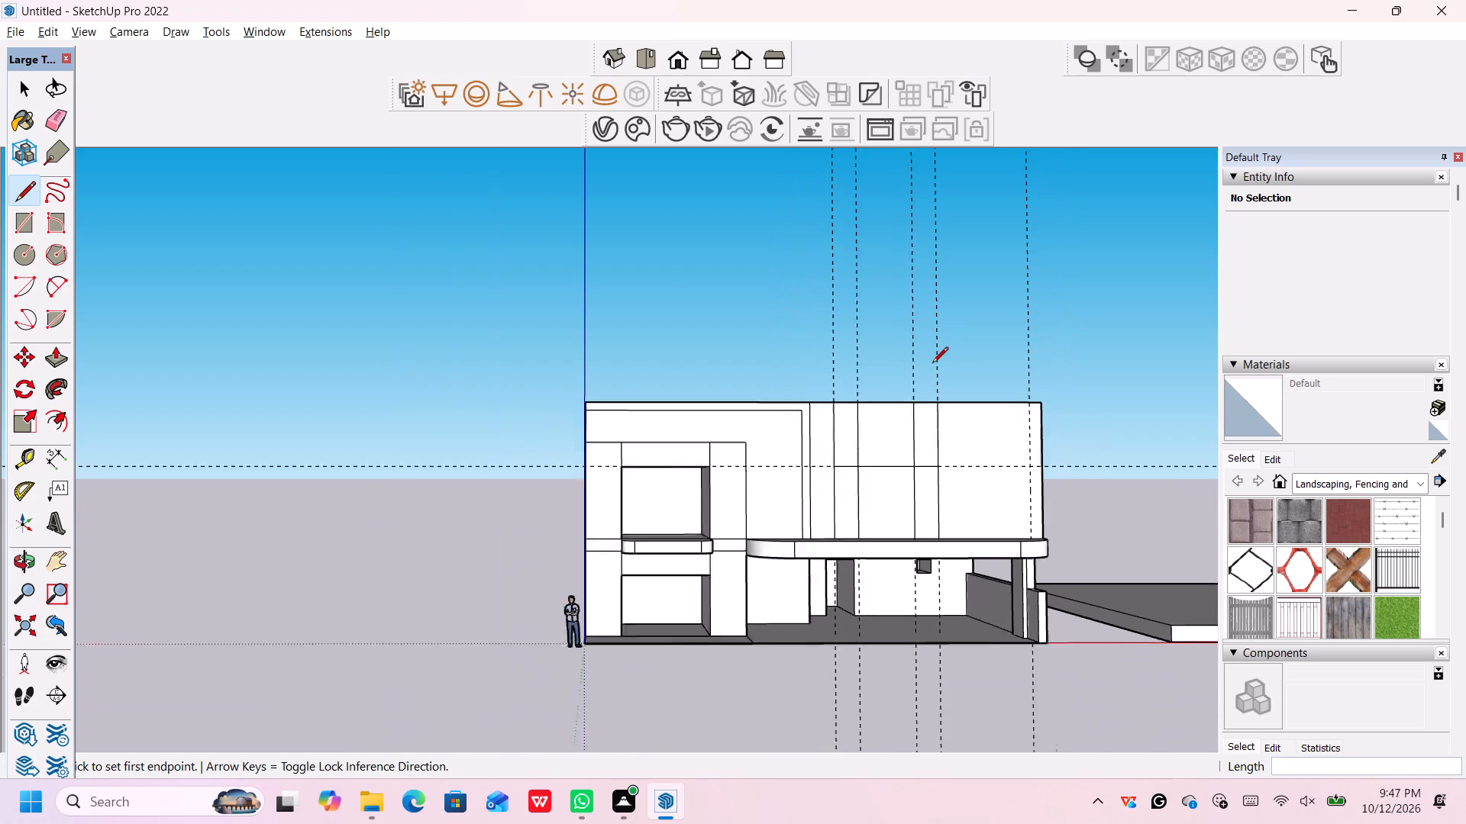
{"action": "scroll", "coordinate": [932, 364], "scroll_direction": "down", "scroll_amount": 2}
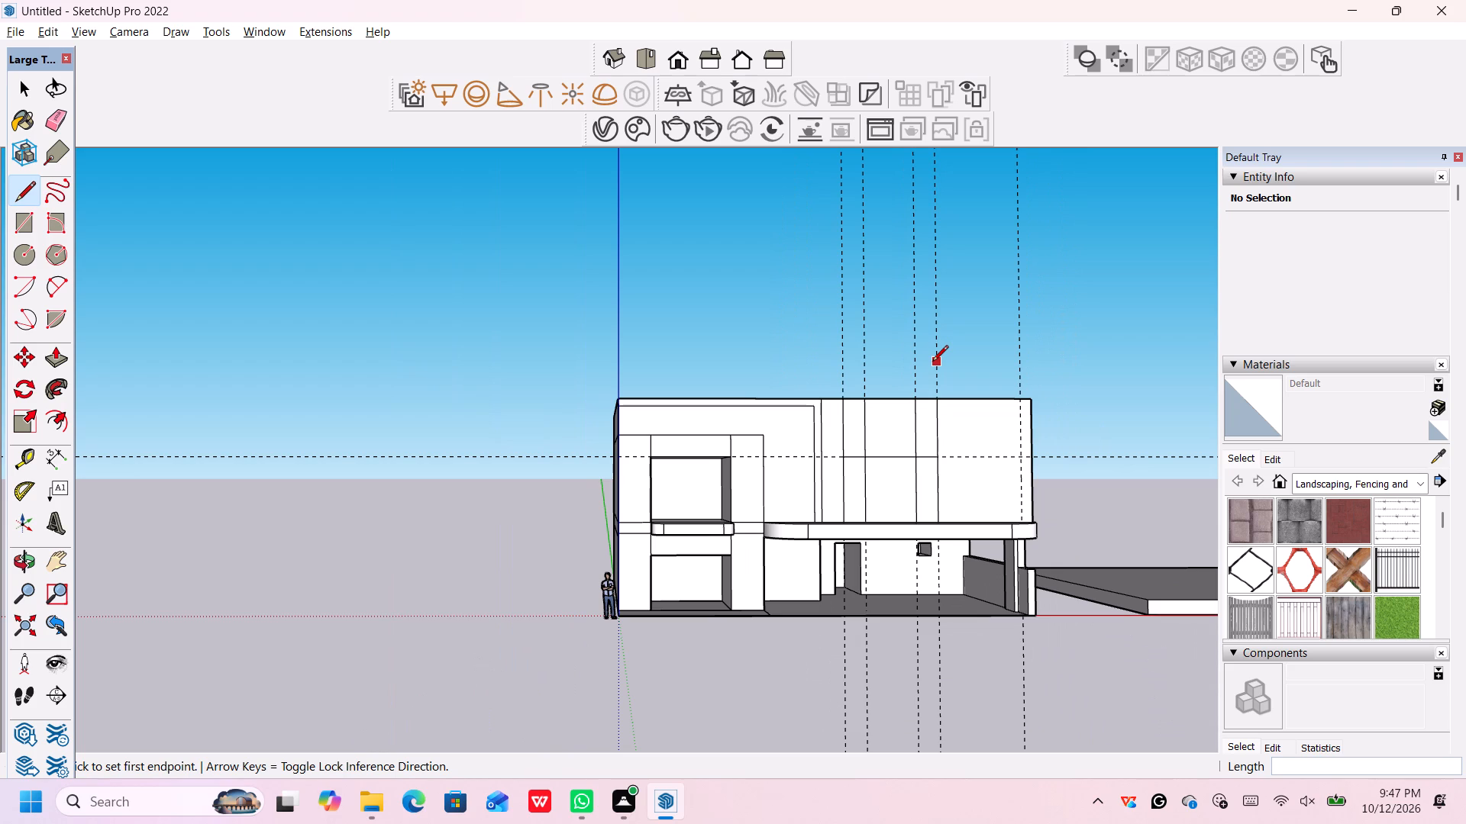
{"action": "scroll", "coordinate": [934, 360], "scroll_direction": "down", "scroll_amount": 1}
{"action": "middle_click_drag", "start_coordinate": [1036, 362], "coordinate": [1025, 364]}
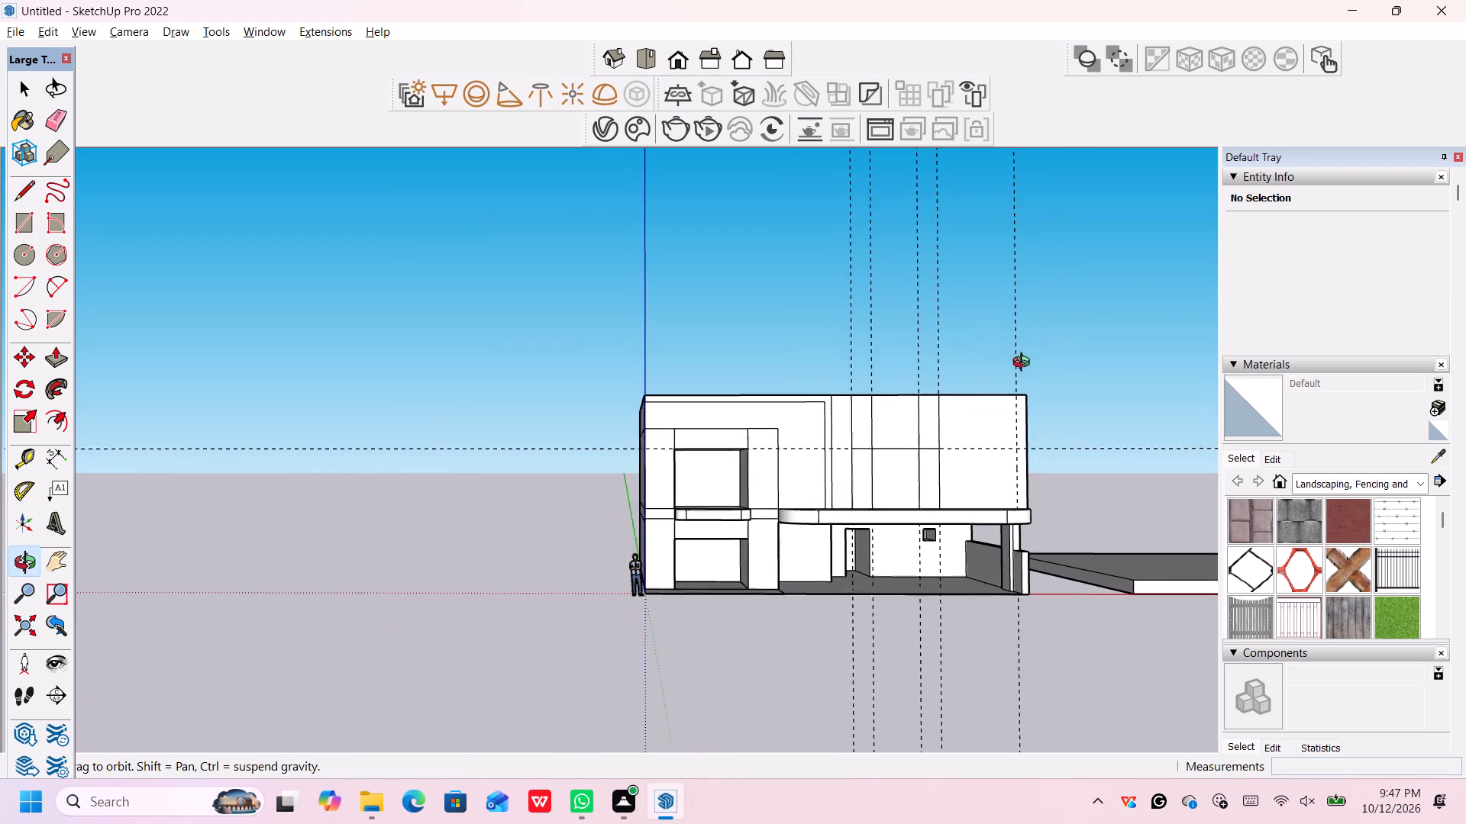
{"action": "middle_click_drag", "start_coordinate": [1025, 364], "coordinate": [1016, 388]}
{"action": "scroll", "coordinate": [1021, 407], "scroll_direction": "up", "scroll_amount": 3}
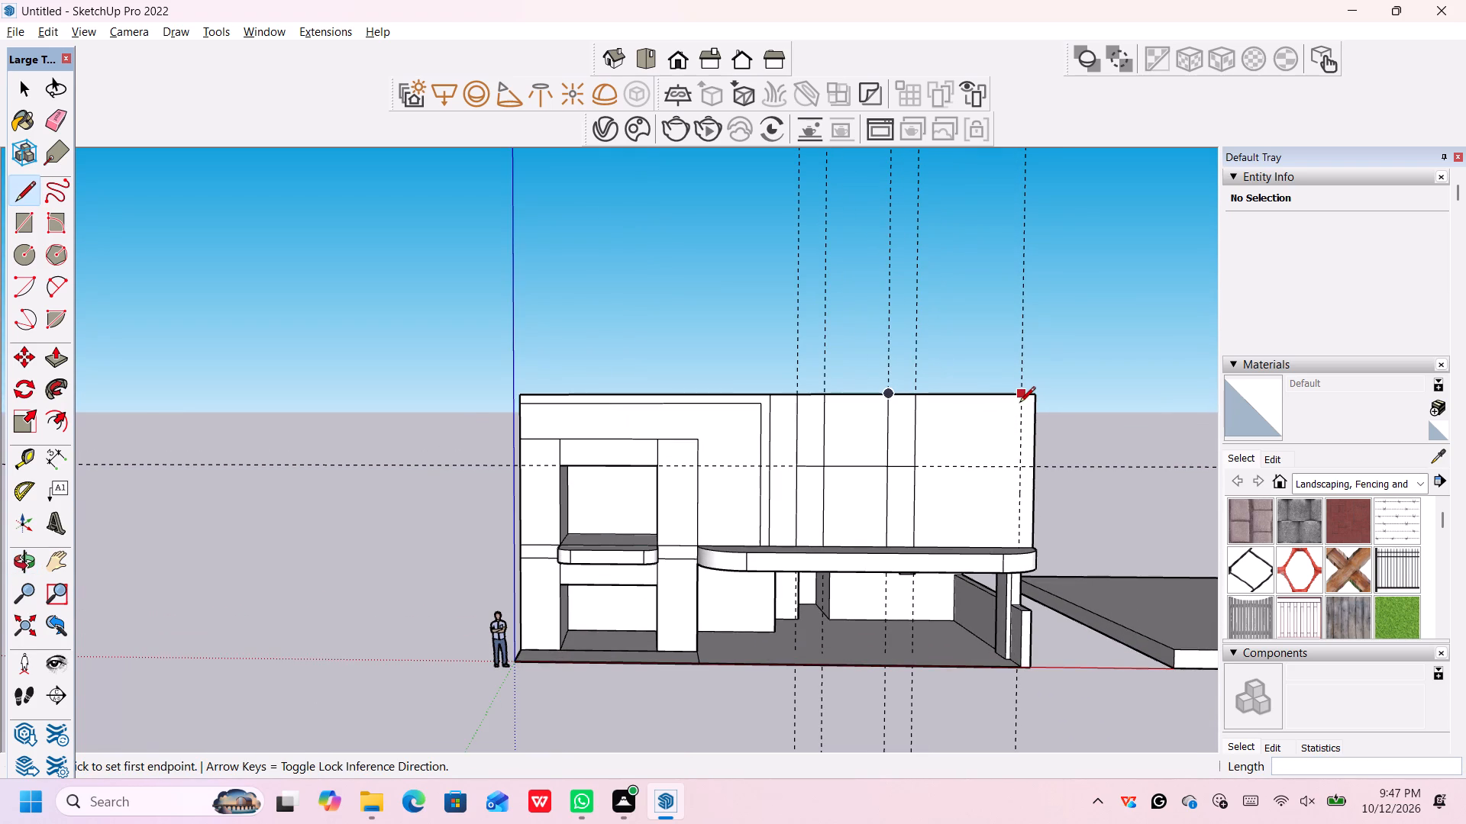
{"action": "left_click", "coordinate": [1020, 398]}
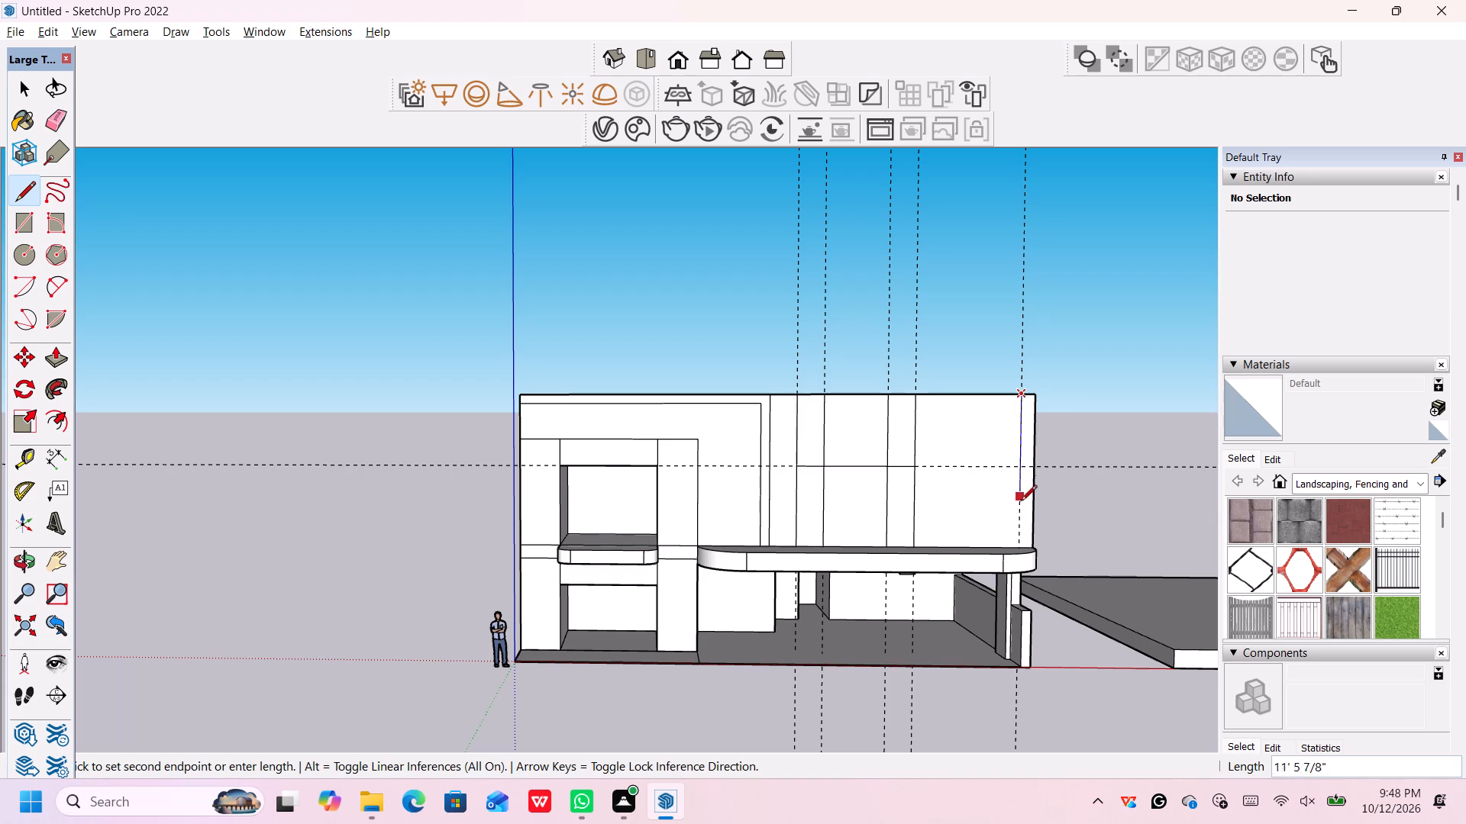
{"action": "left_click", "coordinate": [1018, 546]}
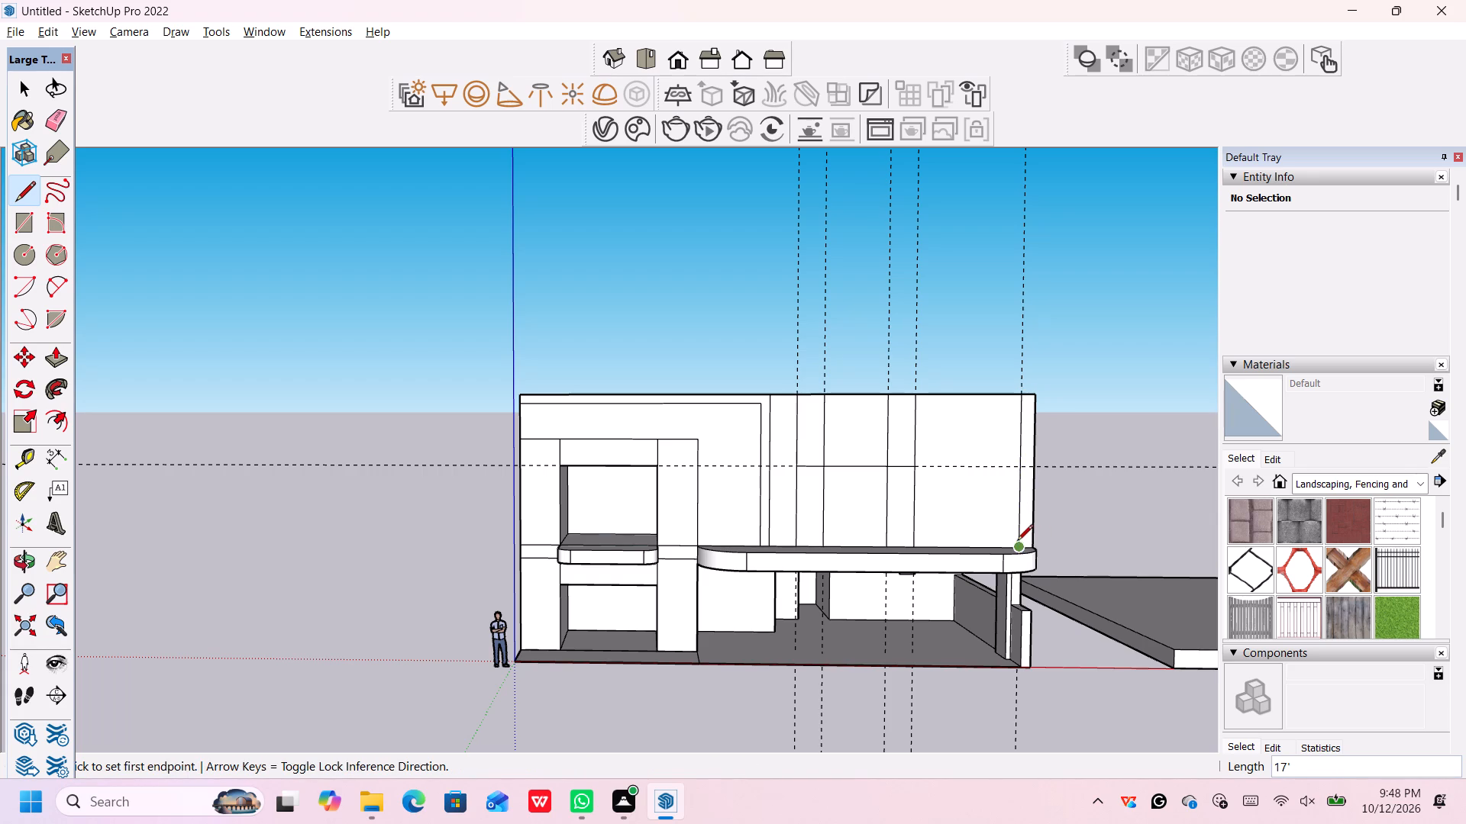
Delete the five vertical guides and the horizontal guide.
{"action": "key", "text": "space"}
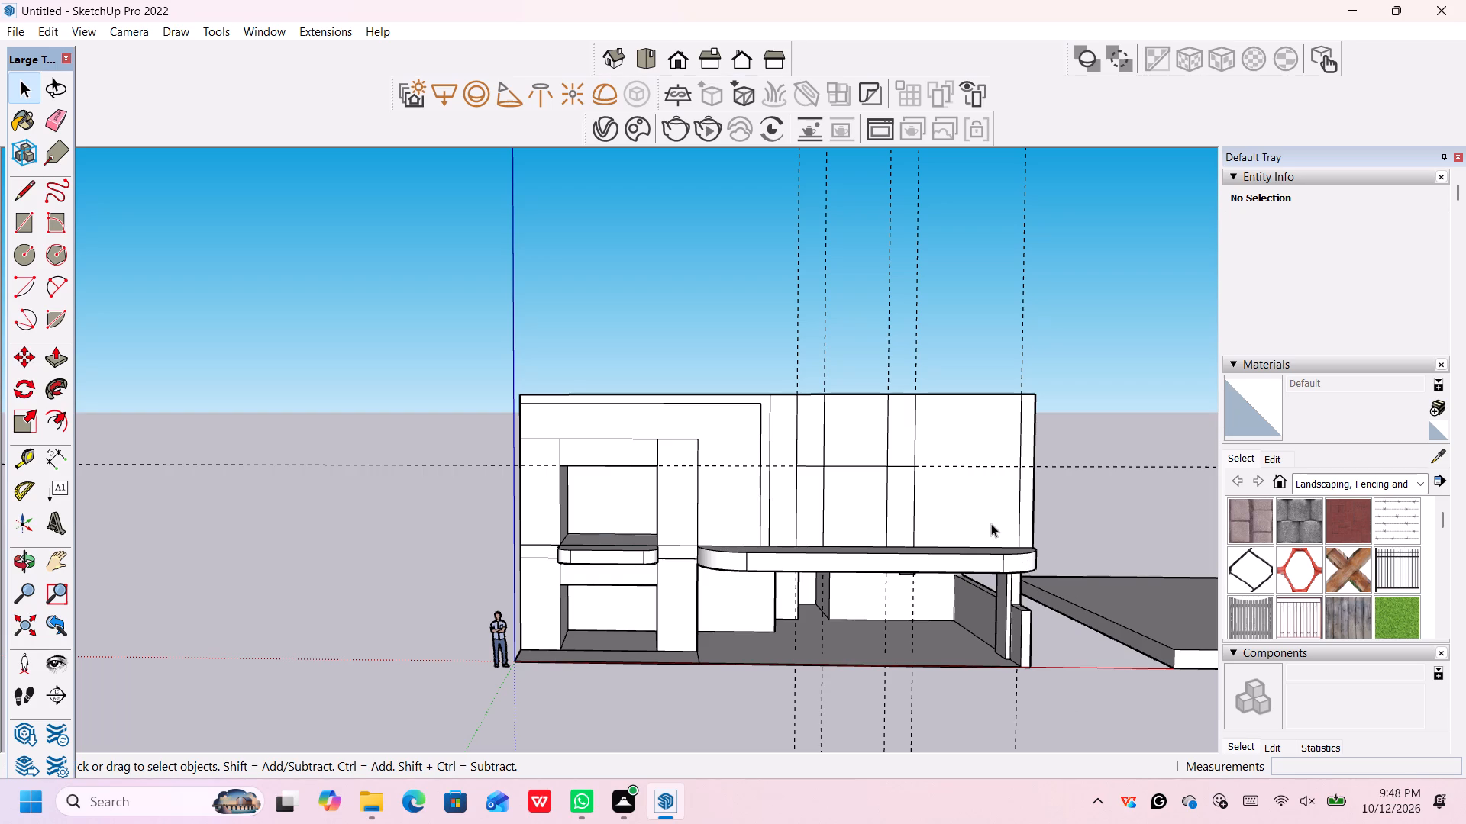
{"action": "scroll", "coordinate": [973, 457], "scroll_direction": "up", "scroll_amount": 3}
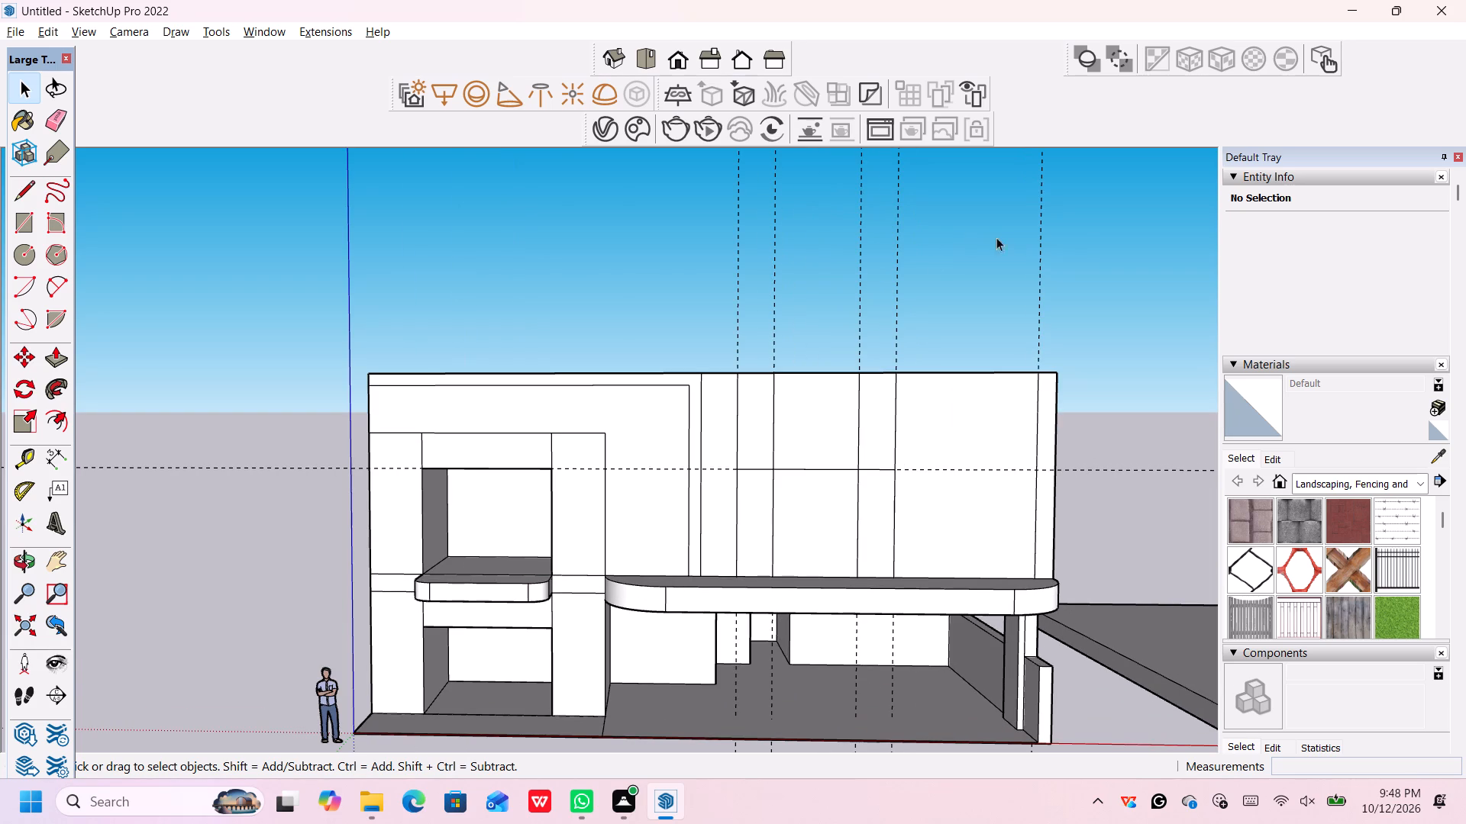
{"action": "left_click_drag", "start_coordinate": [1073, 236], "coordinate": [695, 285]}
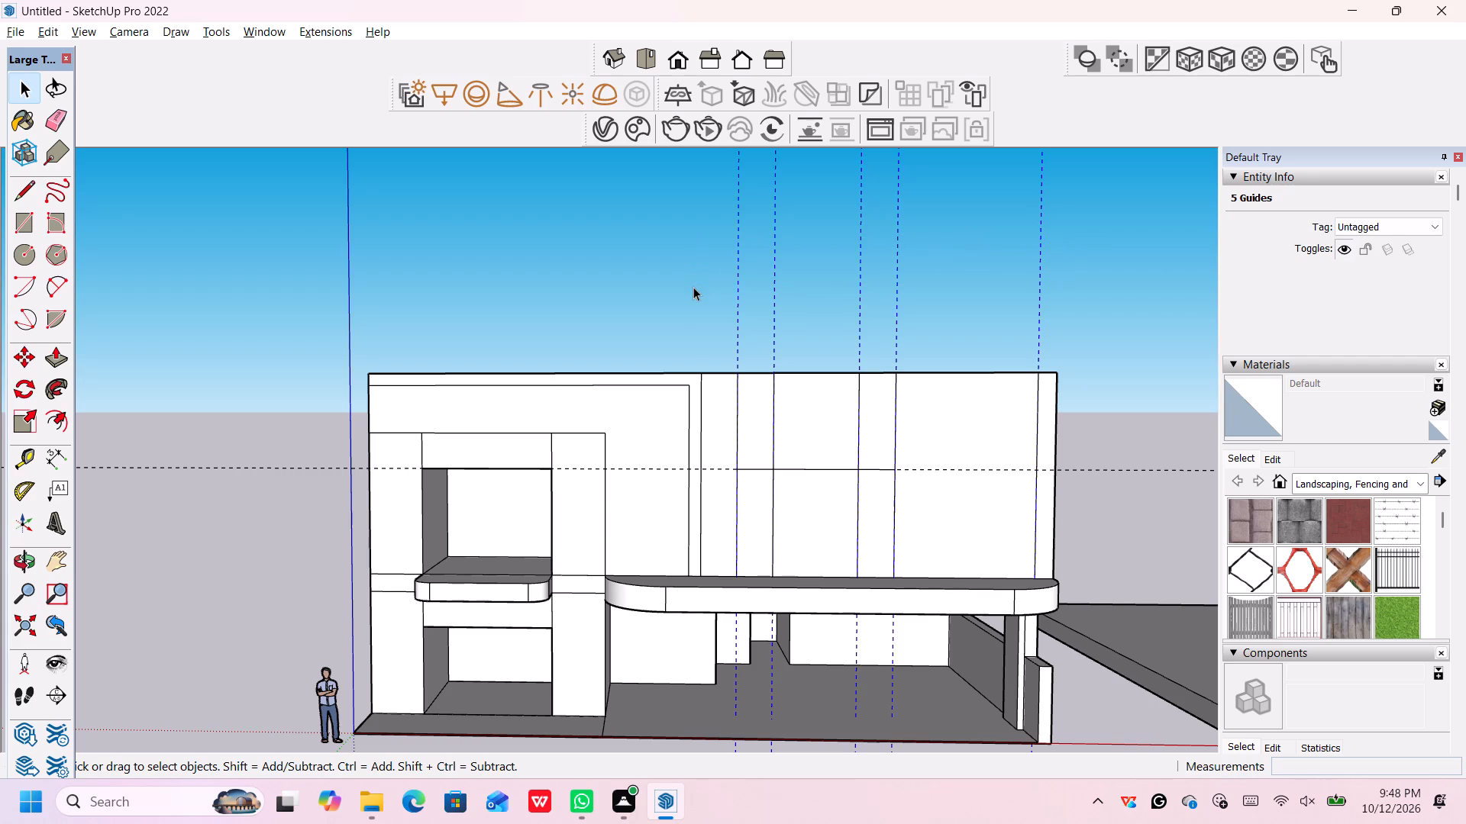
{"action": "key", "text": "Delete"}
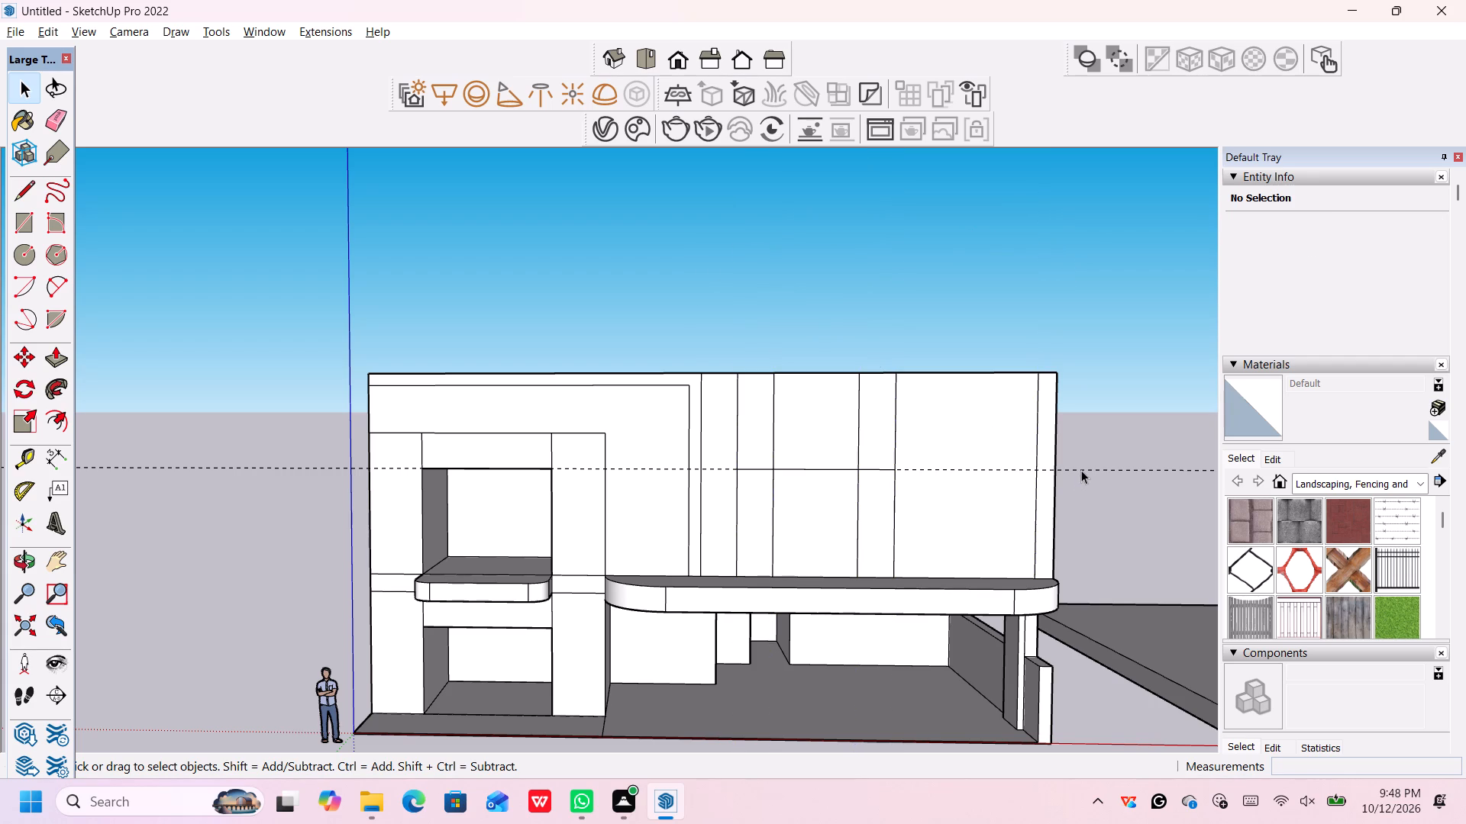
{"action": "left_click", "coordinate": [1081, 470]}
{"action": "key", "text": "Delete"}
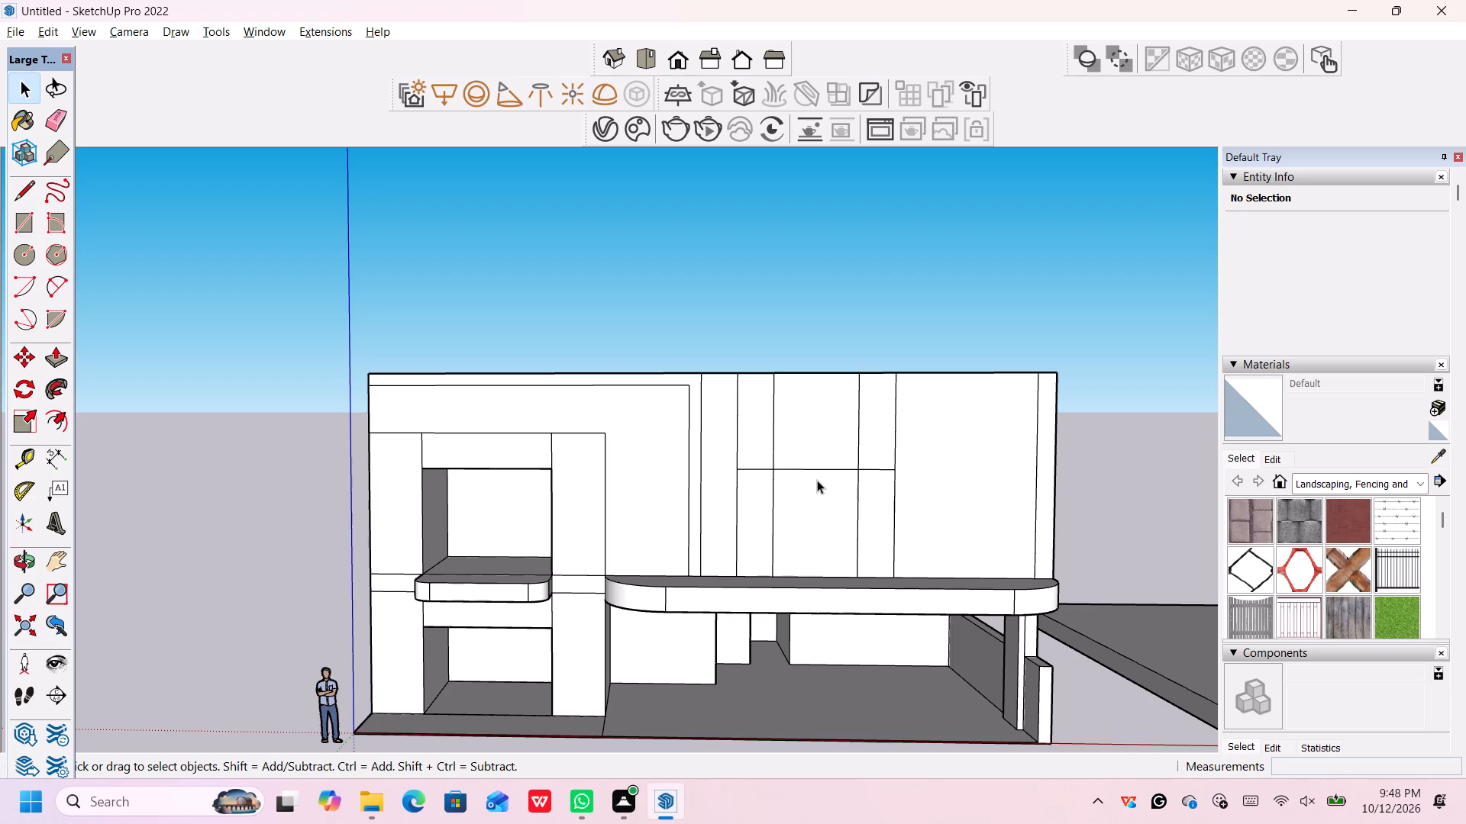
Push the inverted L-shaped face wrapping around the projecting balcony block 10' into the first-floor facade.
{"action": "scroll", "coordinate": [817, 480], "scroll_direction": "down", "scroll_amount": 1}
{"action": "scroll", "coordinate": [817, 480], "scroll_direction": "up", "scroll_amount": 1}
{"action": "scroll", "coordinate": [817, 480], "scroll_direction": "down", "scroll_amount": 1}
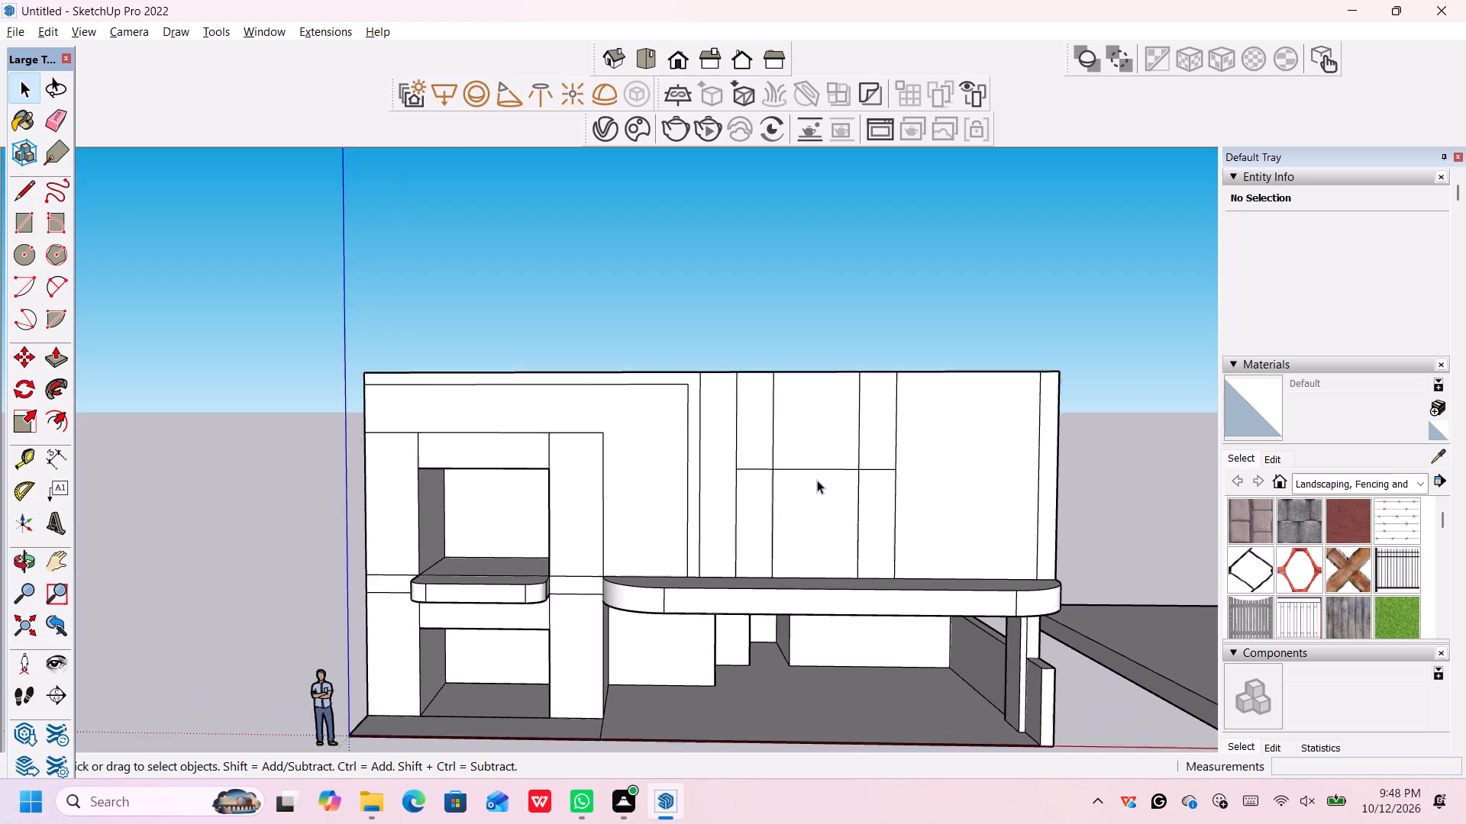
{"action": "scroll", "coordinate": [817, 480], "scroll_direction": "down", "scroll_amount": 3}
{"action": "scroll", "coordinate": [828, 468], "scroll_direction": "up", "scroll_amount": 1}
{"action": "middle_click_drag", "start_coordinate": [844, 462], "coordinate": [871, 466]}
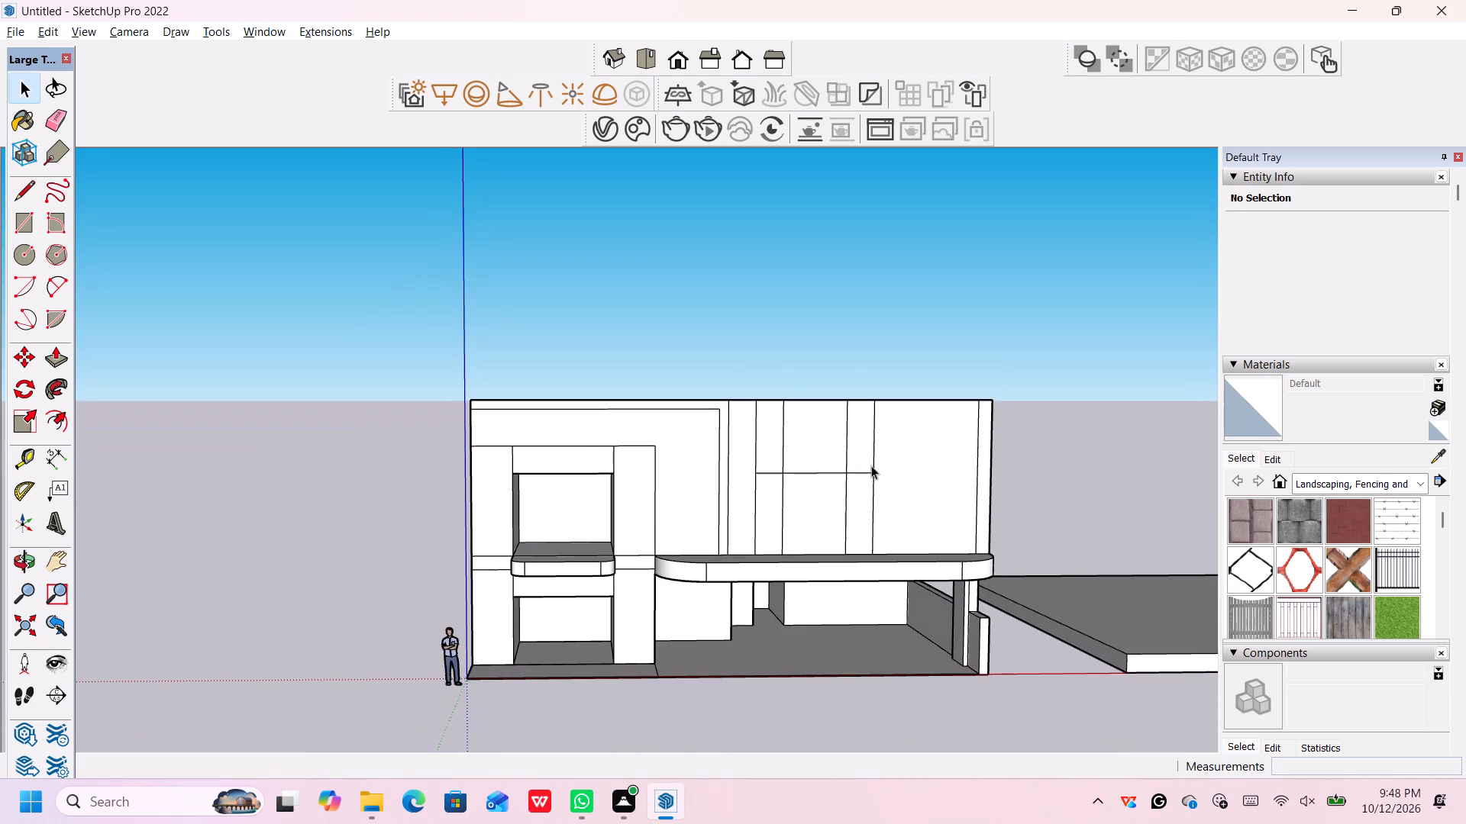
{"action": "key", "text": "p"}
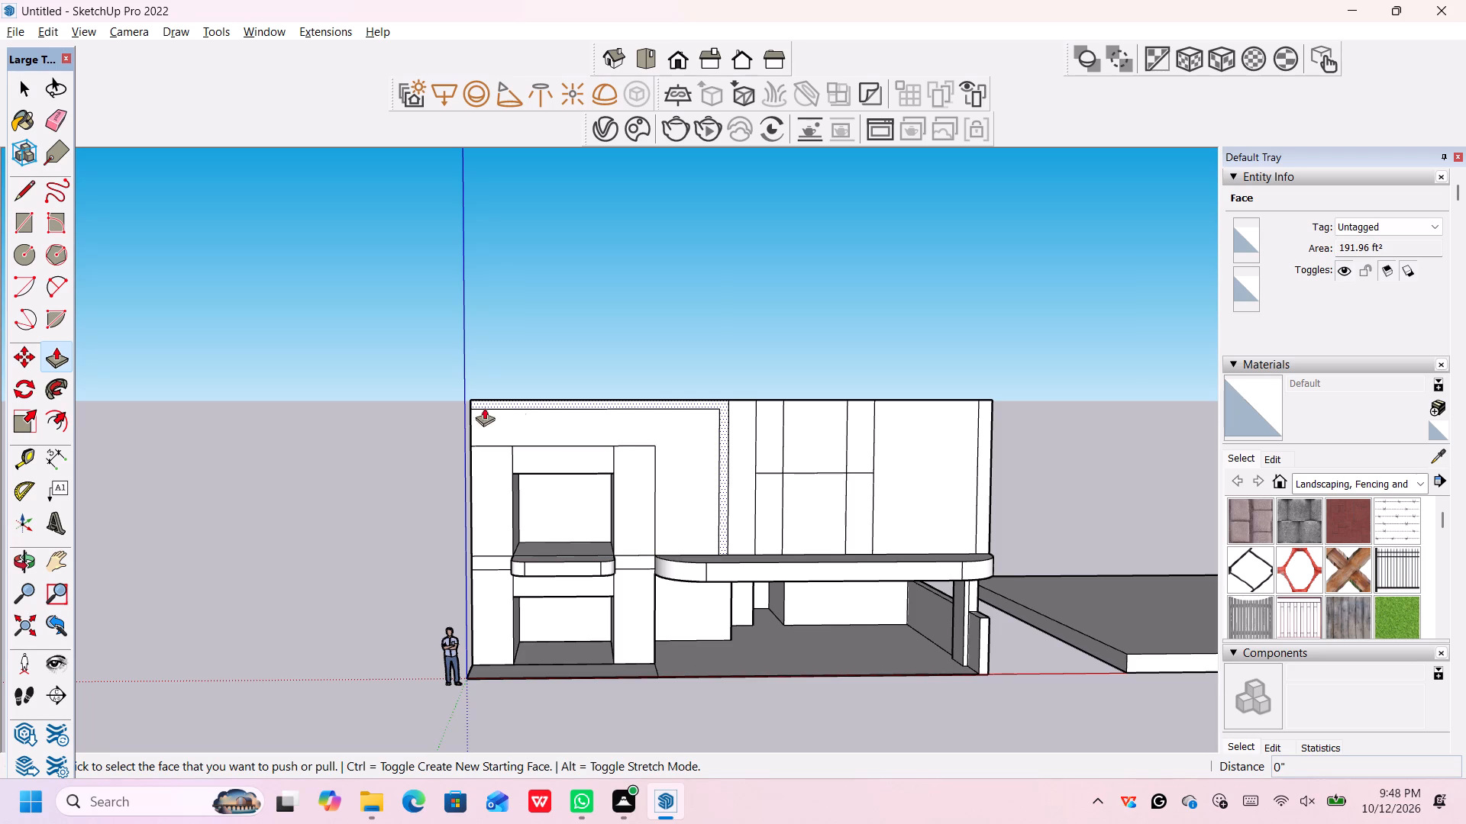
{"action": "scroll", "coordinate": [452, 420], "scroll_direction": "up", "scroll_amount": 3}
{"action": "scroll", "coordinate": [467, 425], "scroll_direction": "down", "scroll_amount": 1}
{"action": "scroll", "coordinate": [503, 432], "scroll_direction": "up", "scroll_amount": 1}
{"action": "left_click", "coordinate": [525, 425]}
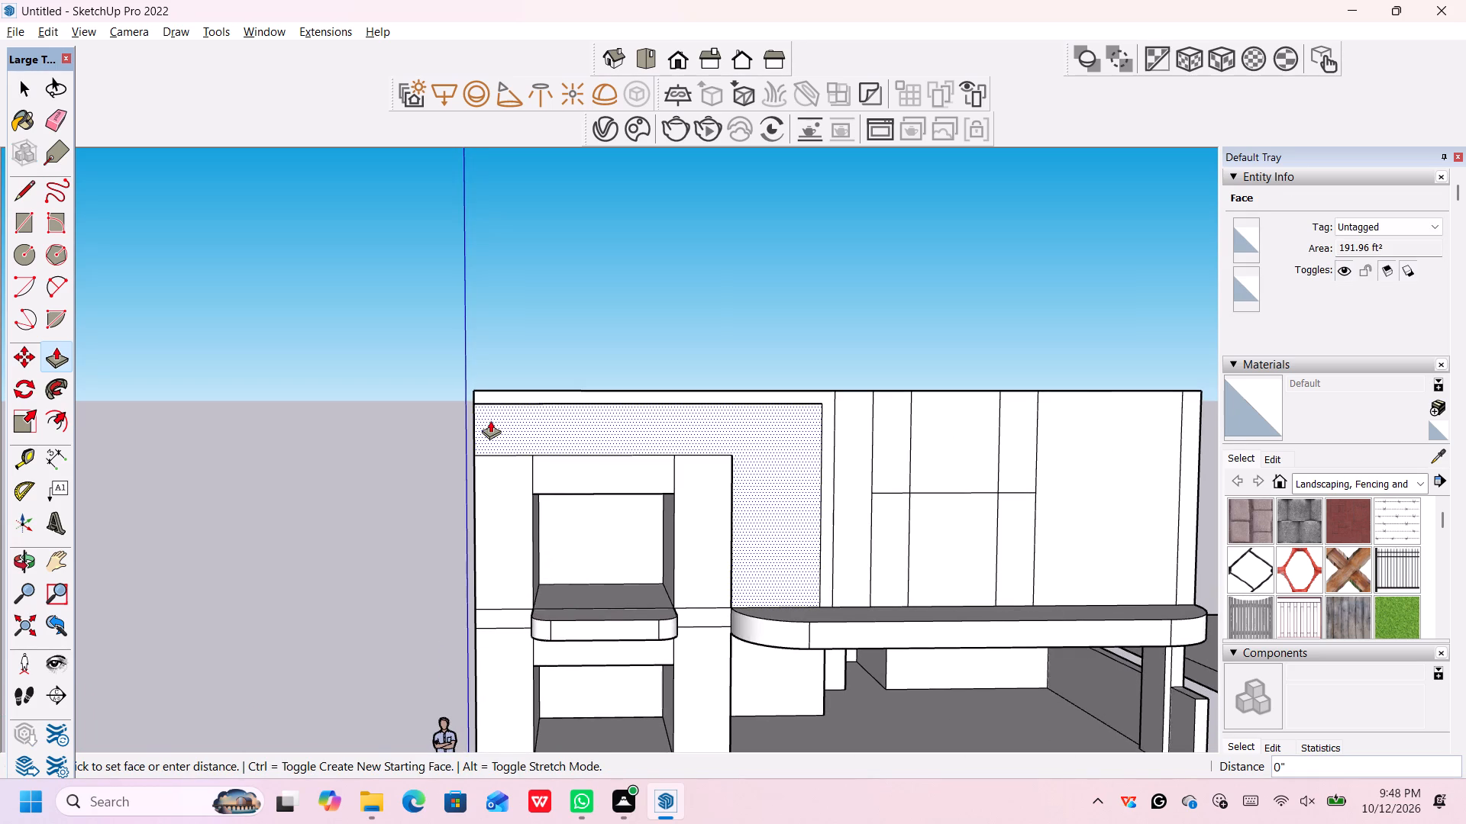
{"action": "middle_click_drag", "start_coordinate": [473, 420], "coordinate": [562, 549]}
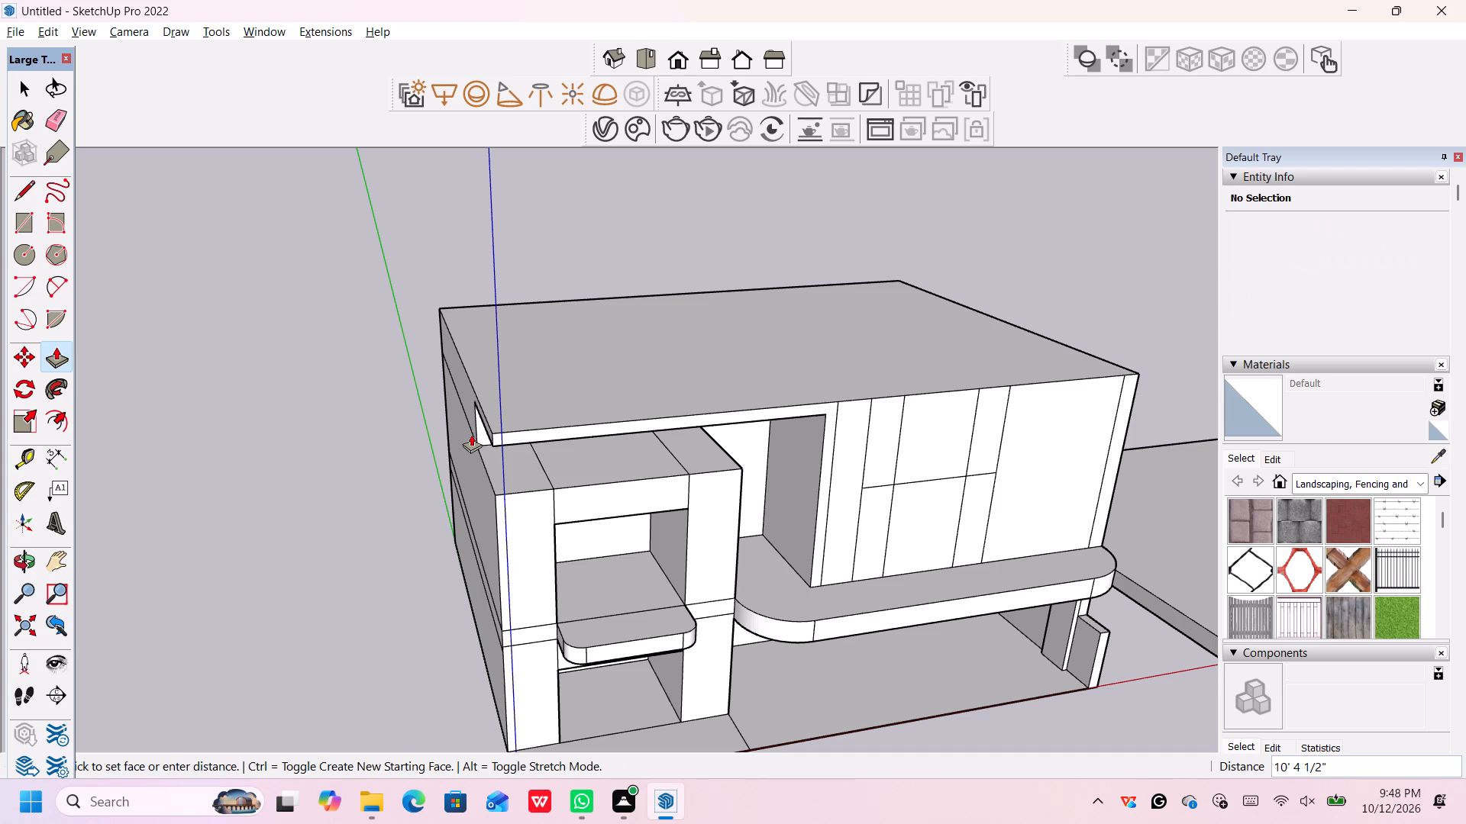
{"action": "scroll", "coordinate": [471, 434], "scroll_direction": "up", "scroll_amount": 1}
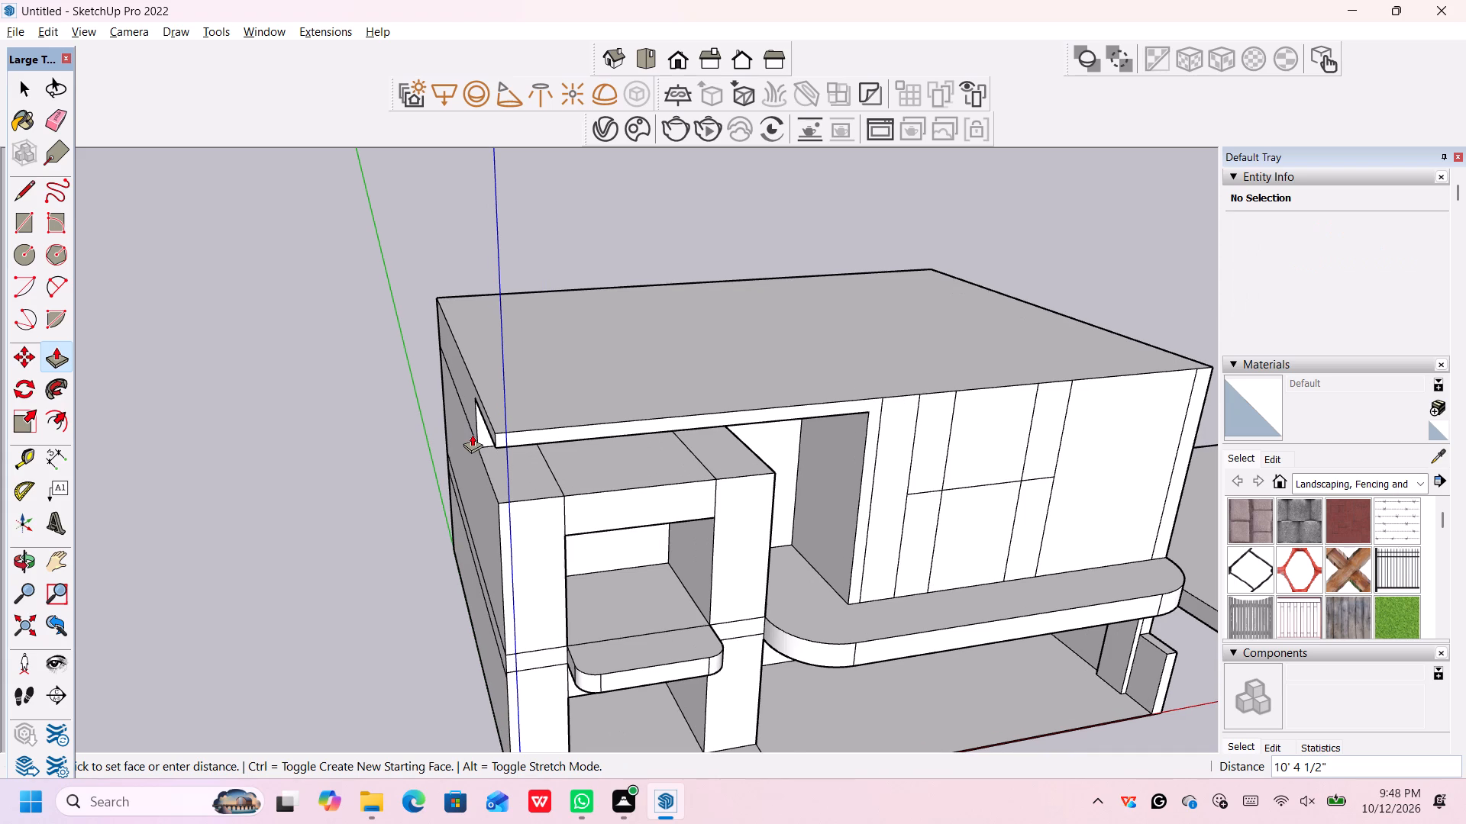
{"action": "scroll", "coordinate": [472, 434], "scroll_direction": "up", "scroll_amount": 1}
{"action": "middle_click_drag", "start_coordinate": [472, 434], "coordinate": [458, 400]}
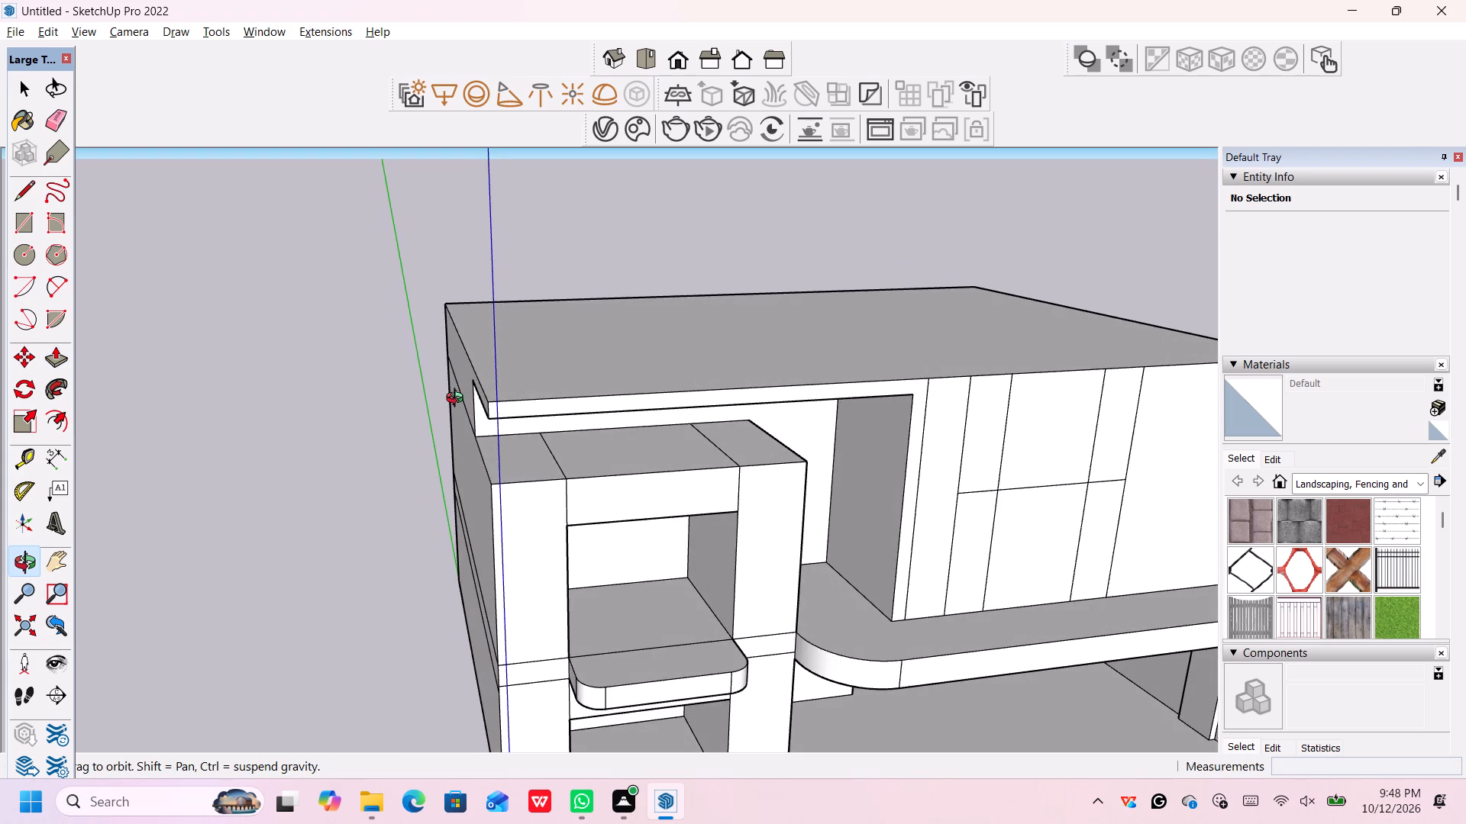
{"action": "middle_click_drag", "start_coordinate": [458, 400], "coordinate": [446, 288]}
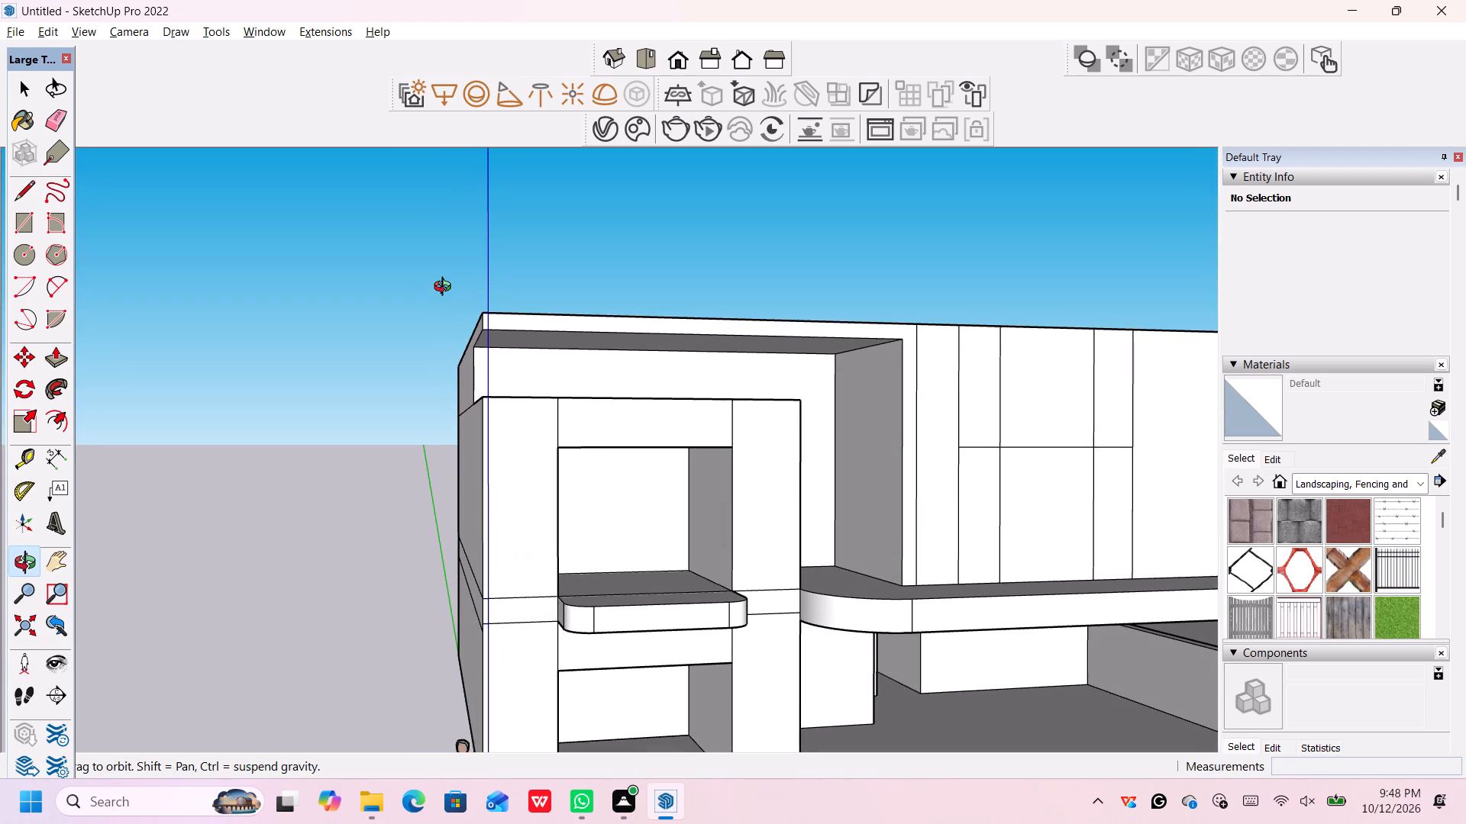
{"action": "middle_click_drag", "start_coordinate": [446, 288], "coordinate": [460, 425]}
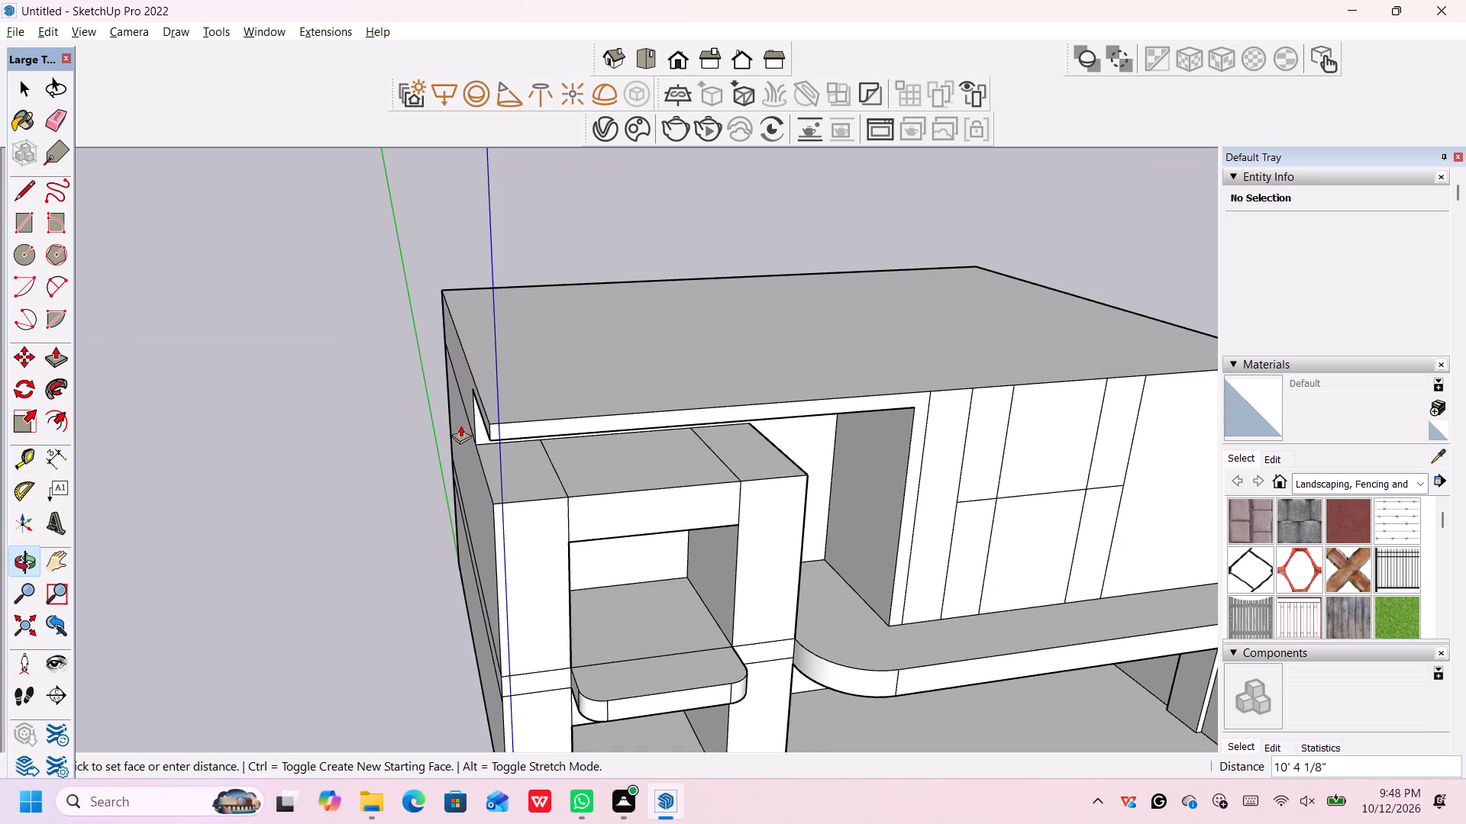
{"action": "scroll", "coordinate": [460, 425], "scroll_direction": "up", "scroll_amount": 1}
{"action": "key", "text": "1"}
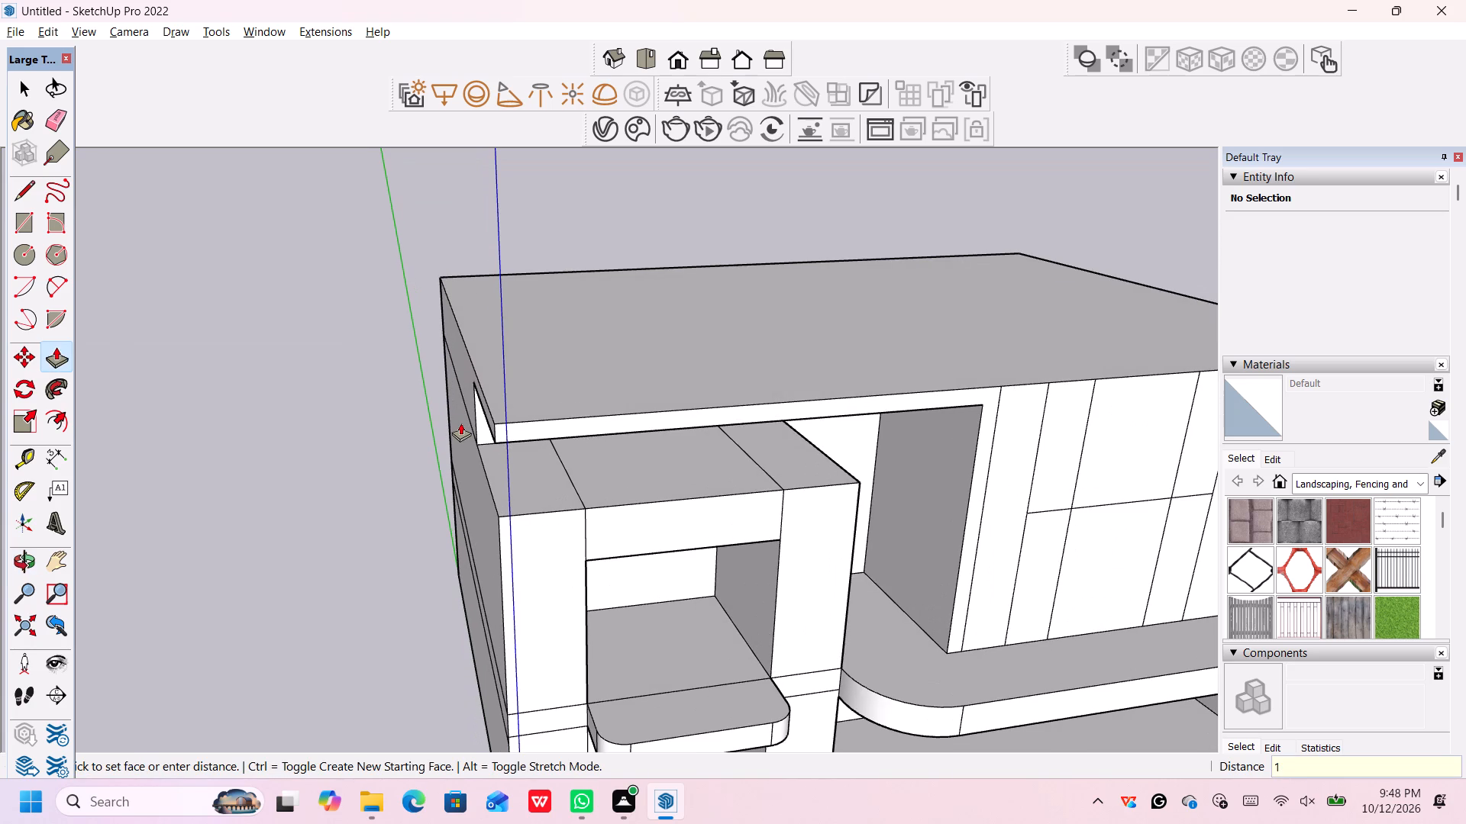
{"action": "type", "text": "0'"}
{"action": "key", "text": "Return"}
{"action": "scroll", "coordinate": [689, 486], "scroll_direction": "down", "scroll_amount": 4}
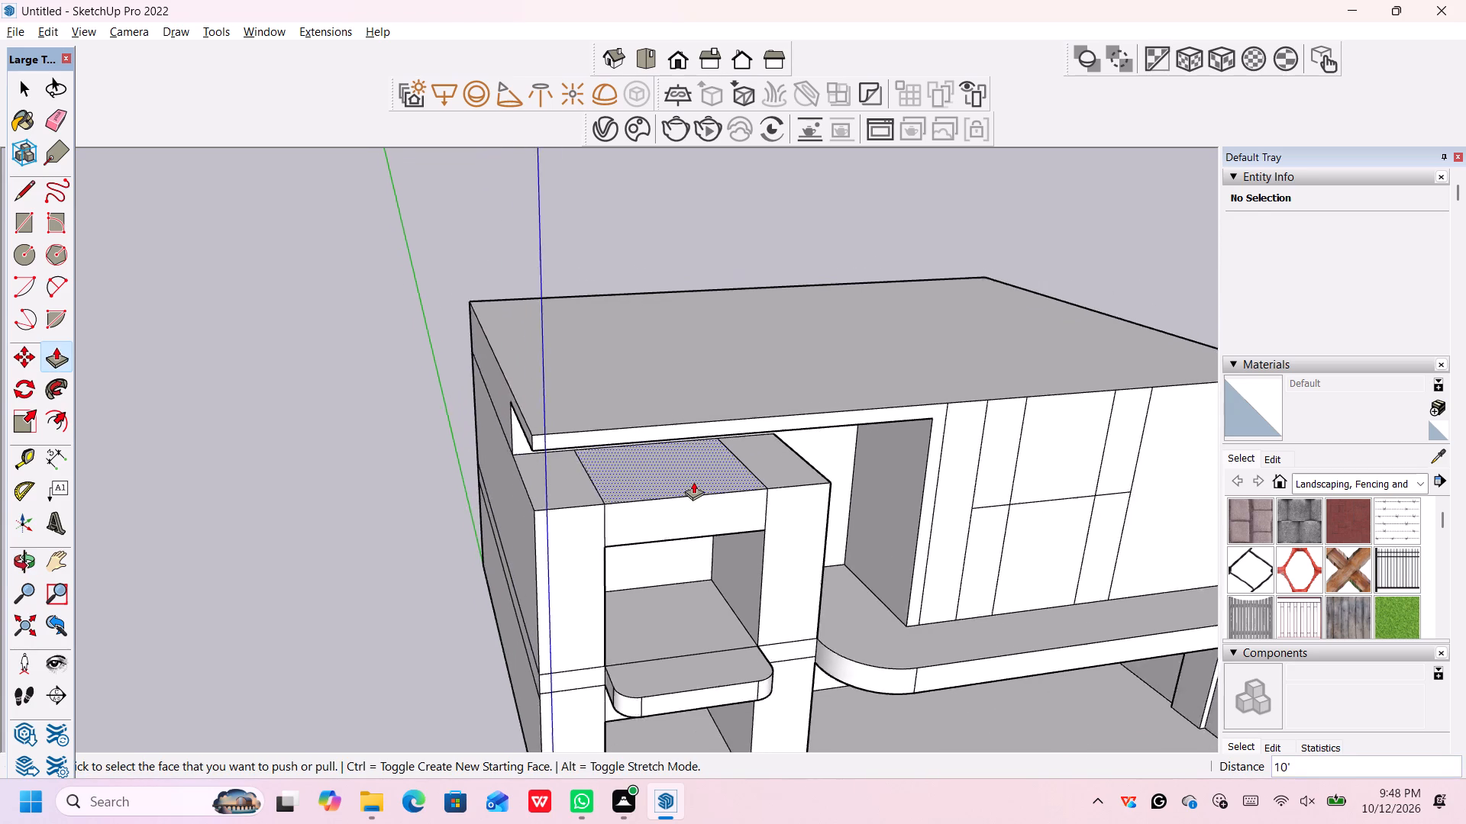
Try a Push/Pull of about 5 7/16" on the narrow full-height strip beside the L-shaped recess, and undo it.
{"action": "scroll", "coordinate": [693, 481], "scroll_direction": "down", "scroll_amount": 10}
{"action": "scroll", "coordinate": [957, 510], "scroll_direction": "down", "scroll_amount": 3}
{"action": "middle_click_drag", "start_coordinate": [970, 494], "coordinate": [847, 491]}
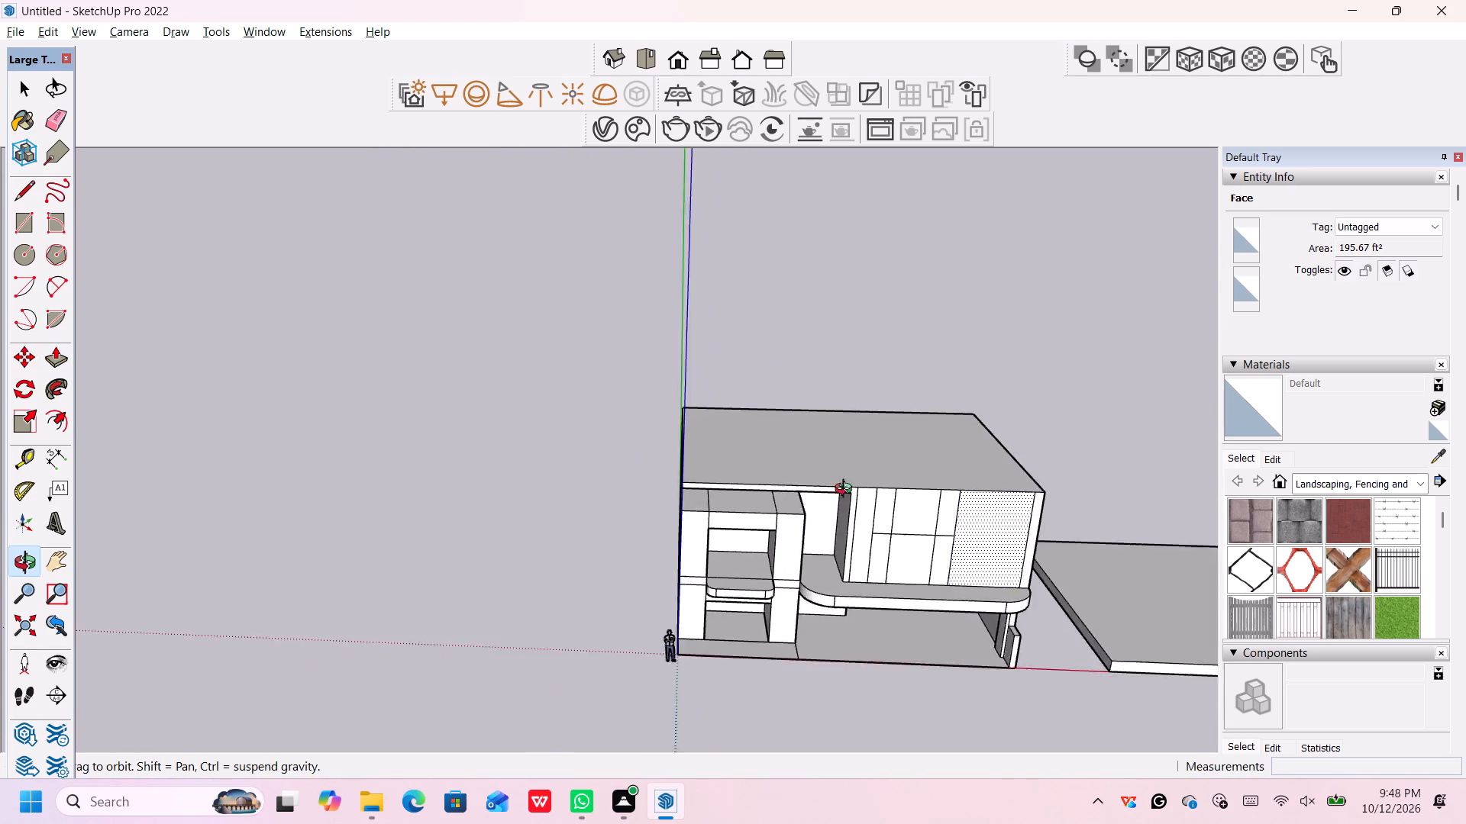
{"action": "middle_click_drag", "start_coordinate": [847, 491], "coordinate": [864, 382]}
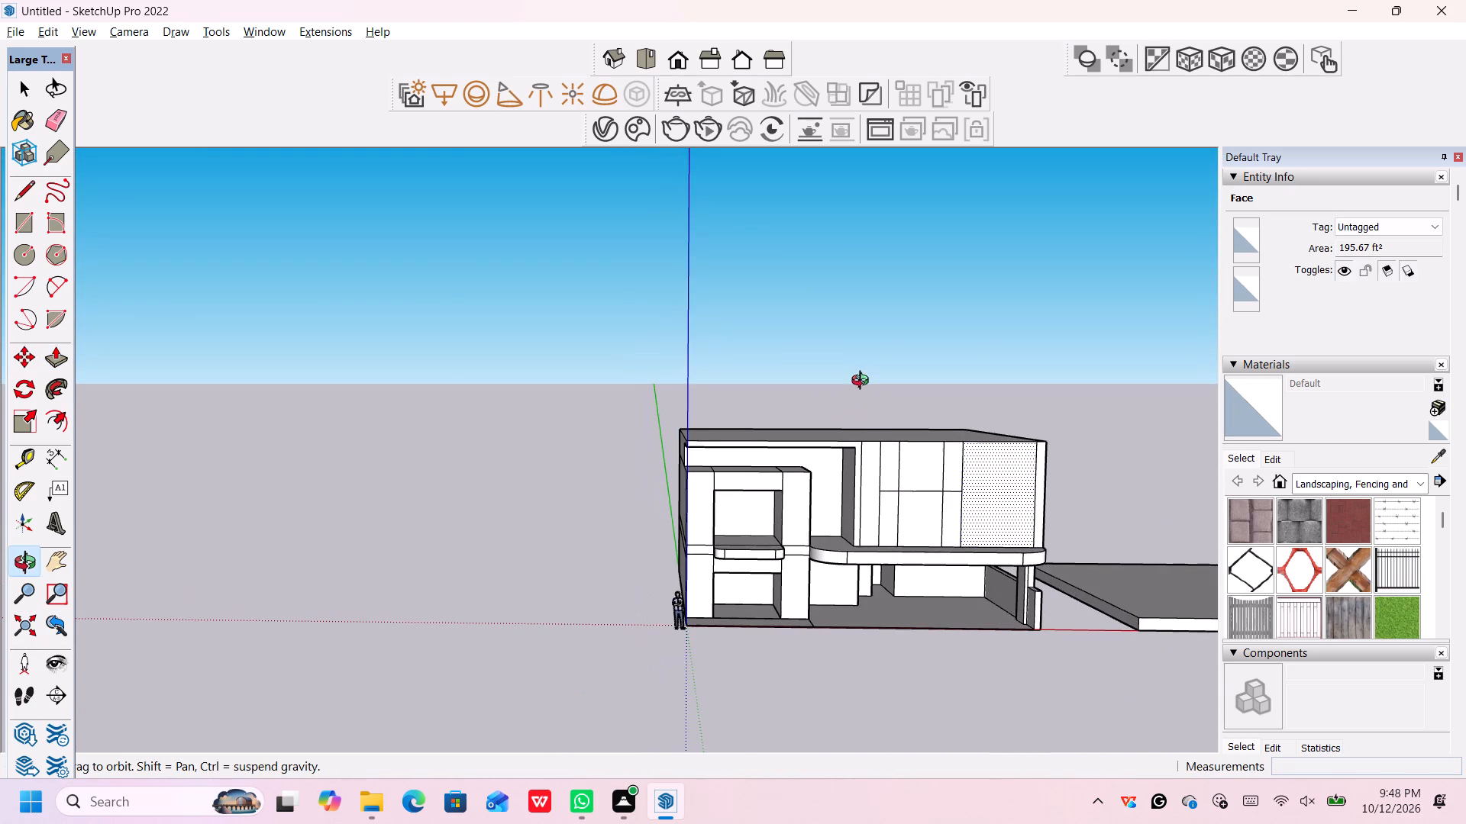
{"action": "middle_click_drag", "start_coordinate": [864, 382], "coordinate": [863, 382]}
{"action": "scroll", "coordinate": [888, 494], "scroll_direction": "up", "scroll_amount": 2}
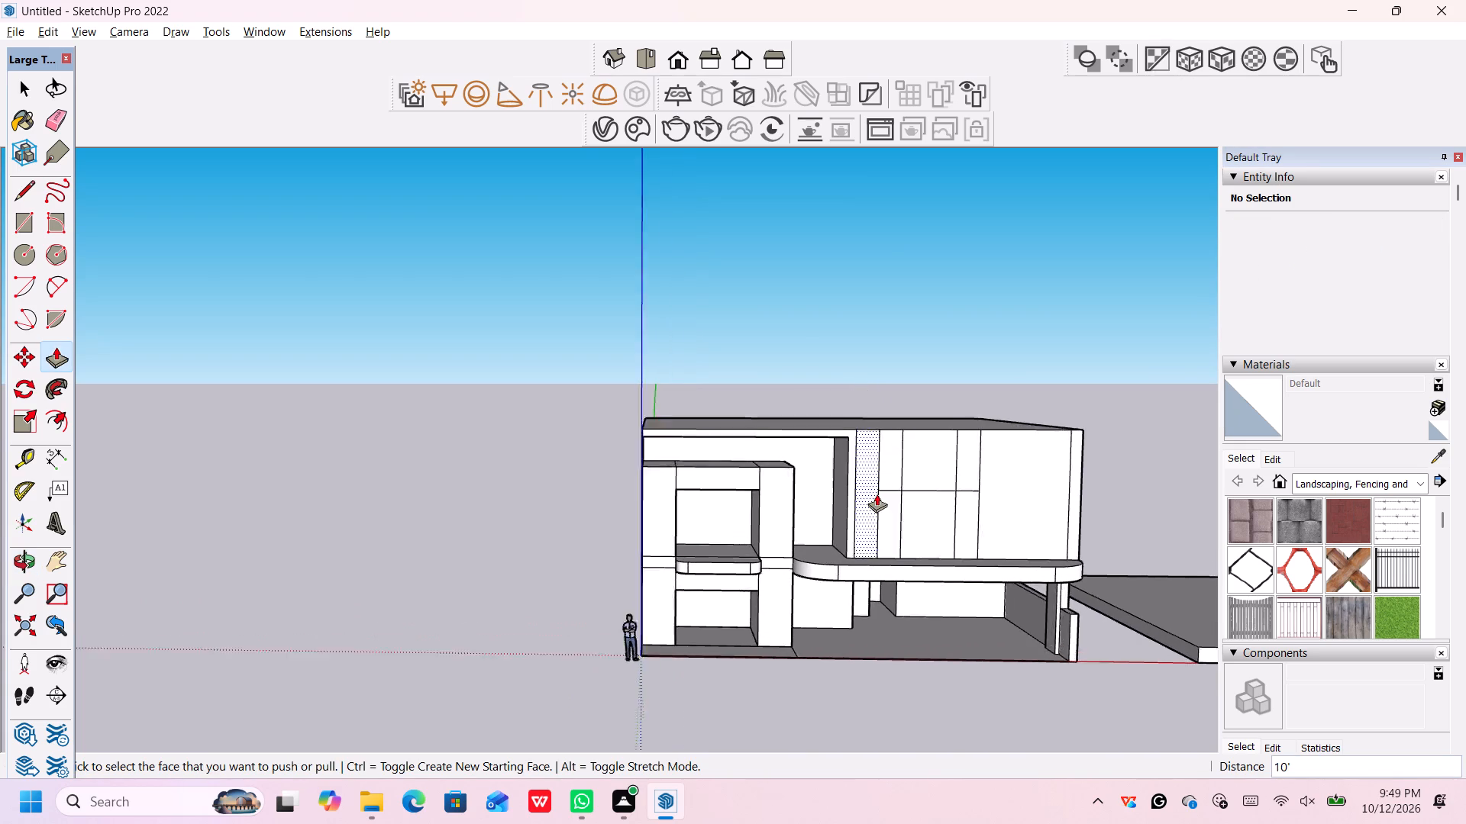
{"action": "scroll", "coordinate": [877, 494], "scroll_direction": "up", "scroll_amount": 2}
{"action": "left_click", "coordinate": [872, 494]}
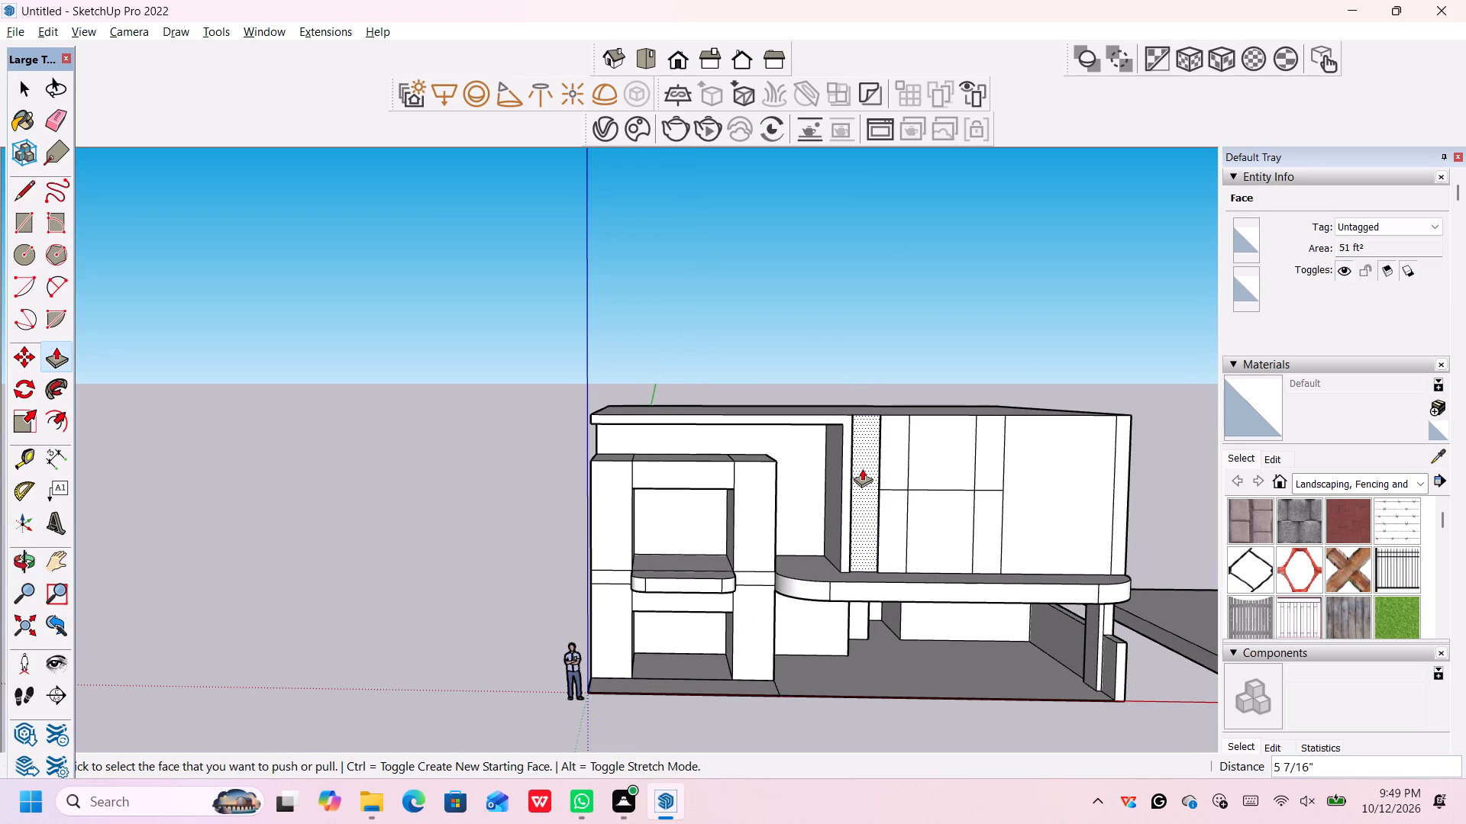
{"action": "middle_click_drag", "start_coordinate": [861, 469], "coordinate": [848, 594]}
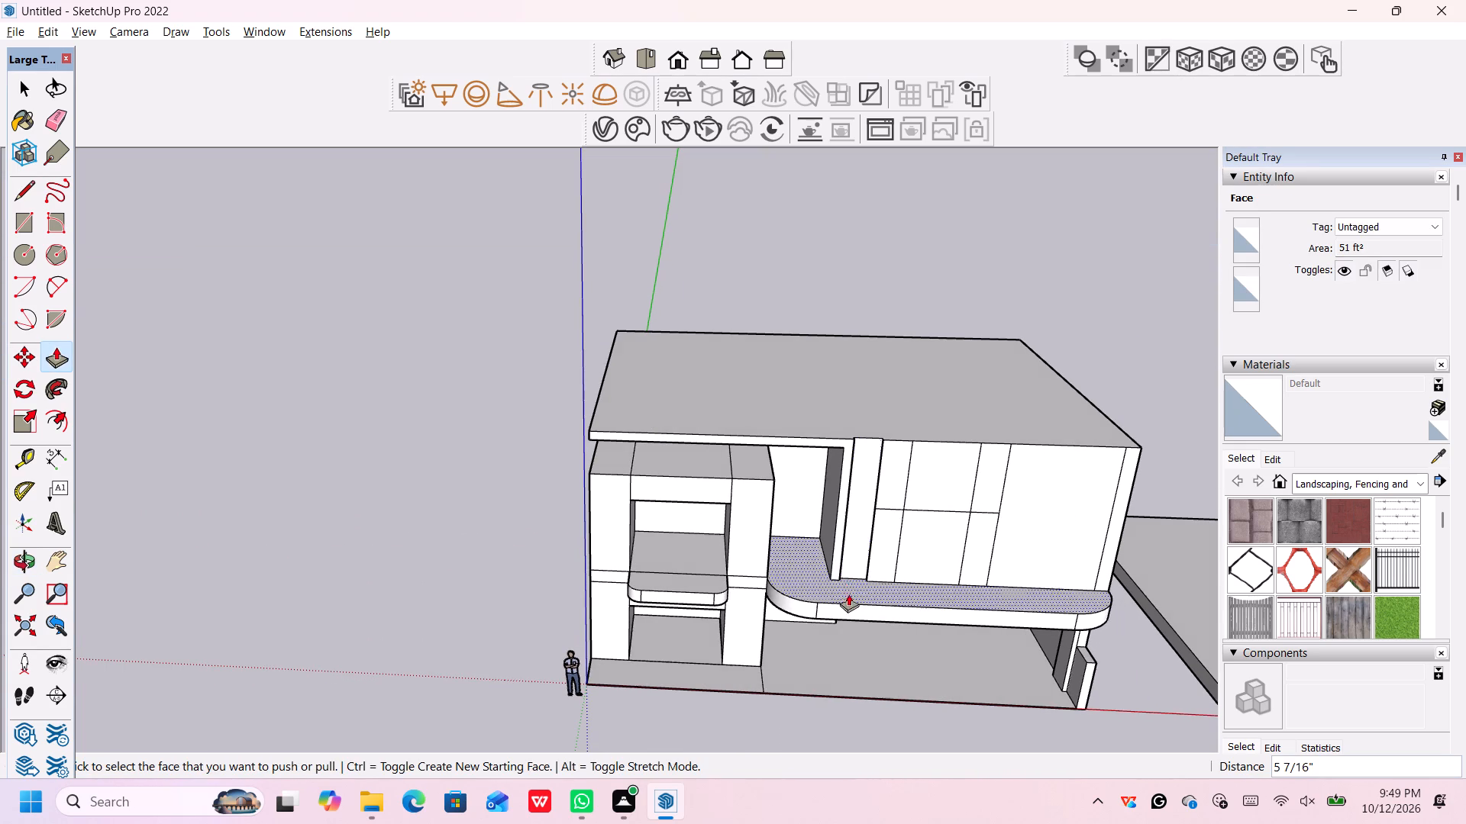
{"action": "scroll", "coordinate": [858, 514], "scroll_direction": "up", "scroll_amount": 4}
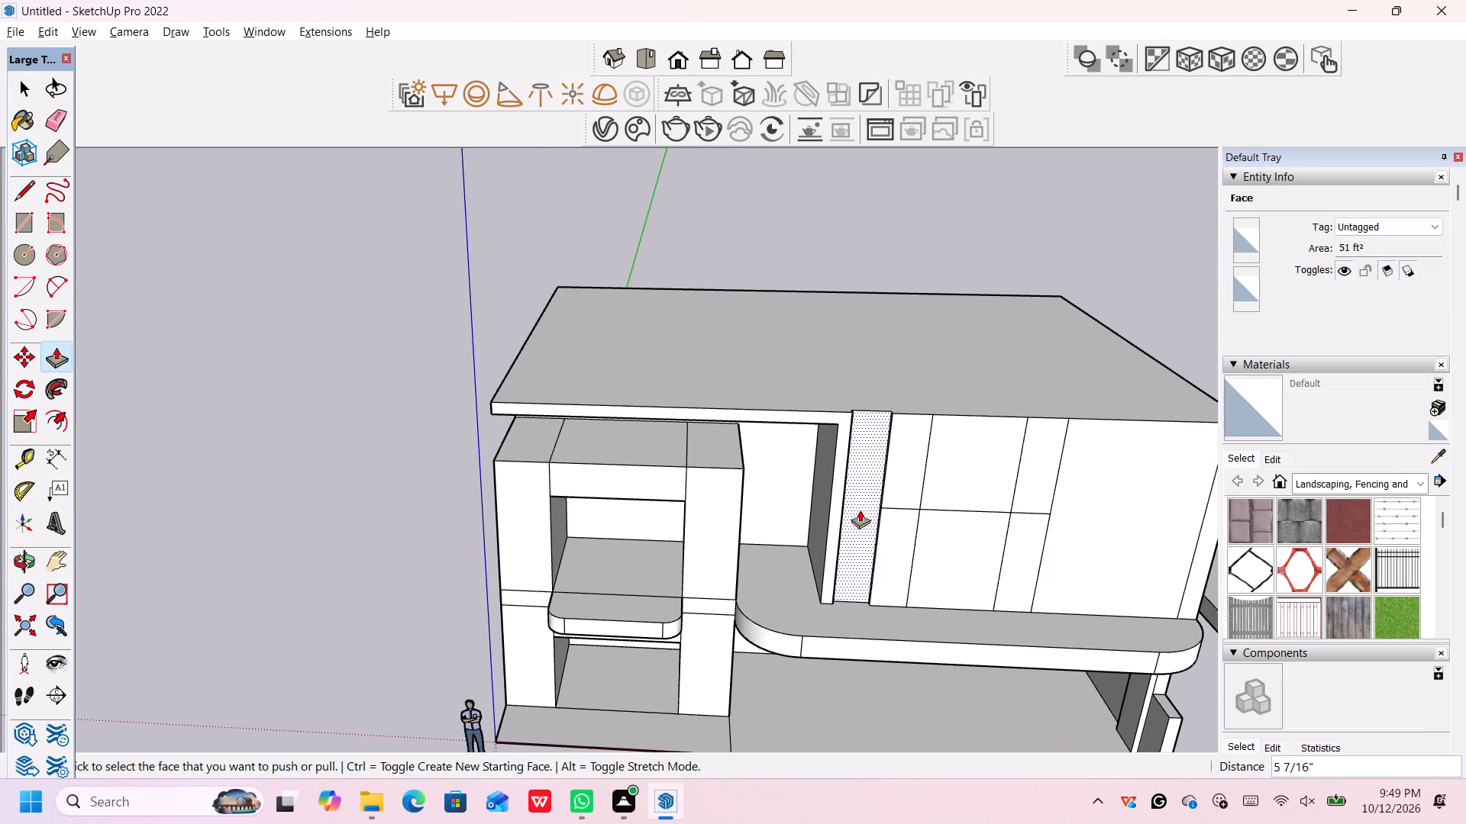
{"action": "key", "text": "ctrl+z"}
Push the narrow full-height strip beside the L-shaped recess 10' inward and pull its face back out 5'.
{"action": "left_click", "coordinate": [864, 482]}
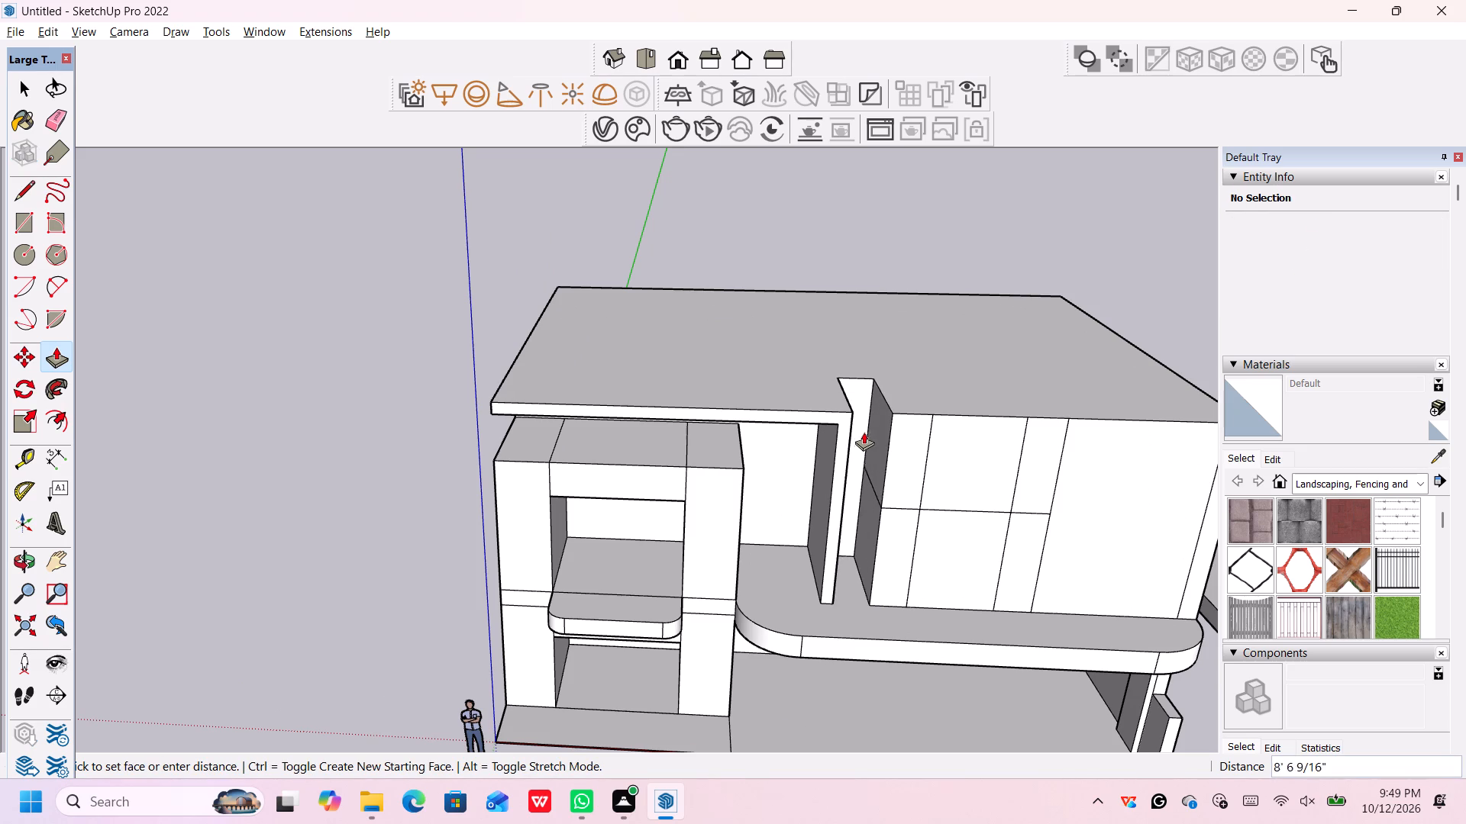
{"action": "key", "text": "1"}
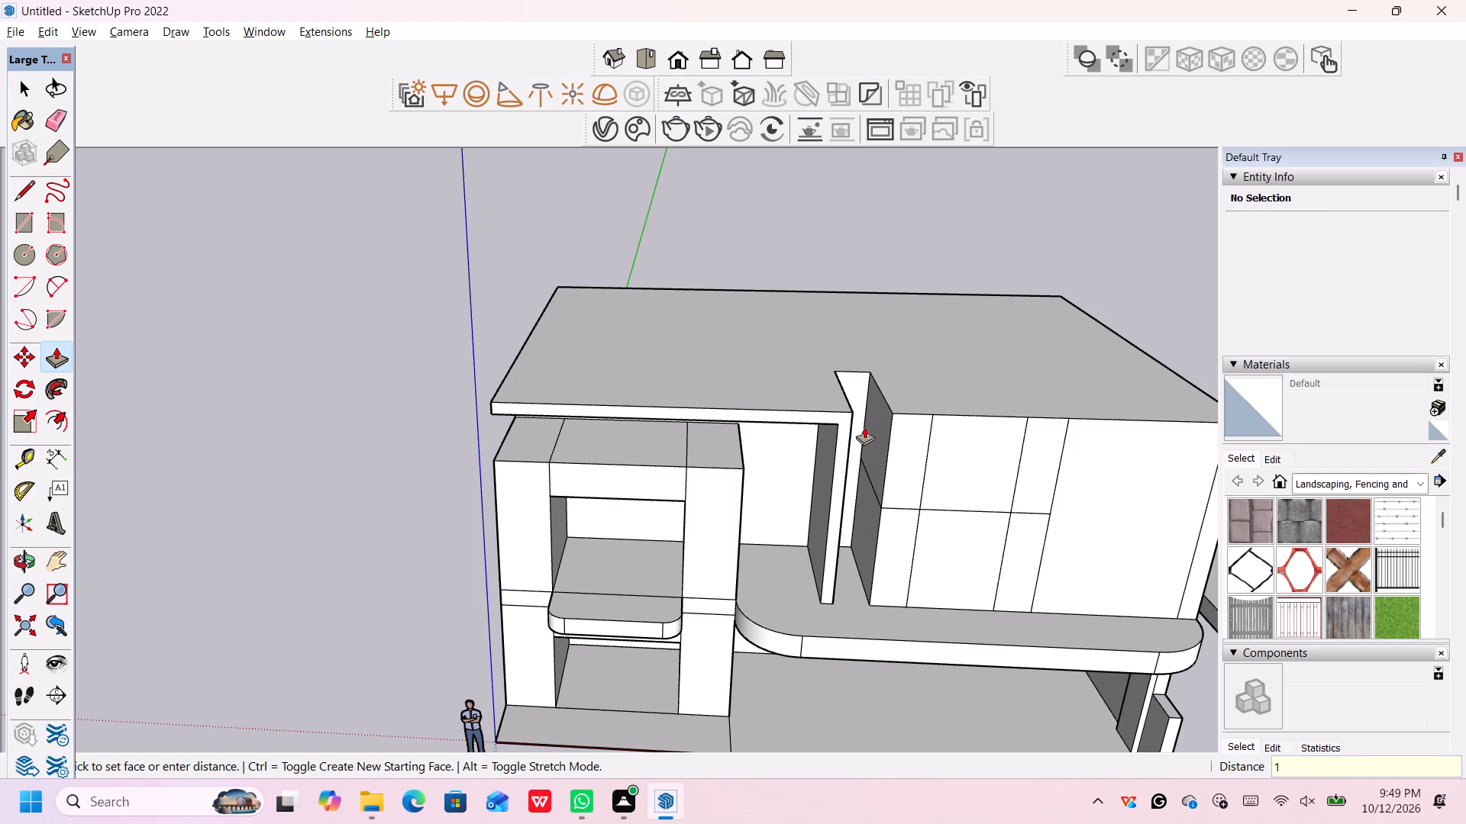
{"action": "type", "text": "0'"}
{"action": "key", "text": "Return"}
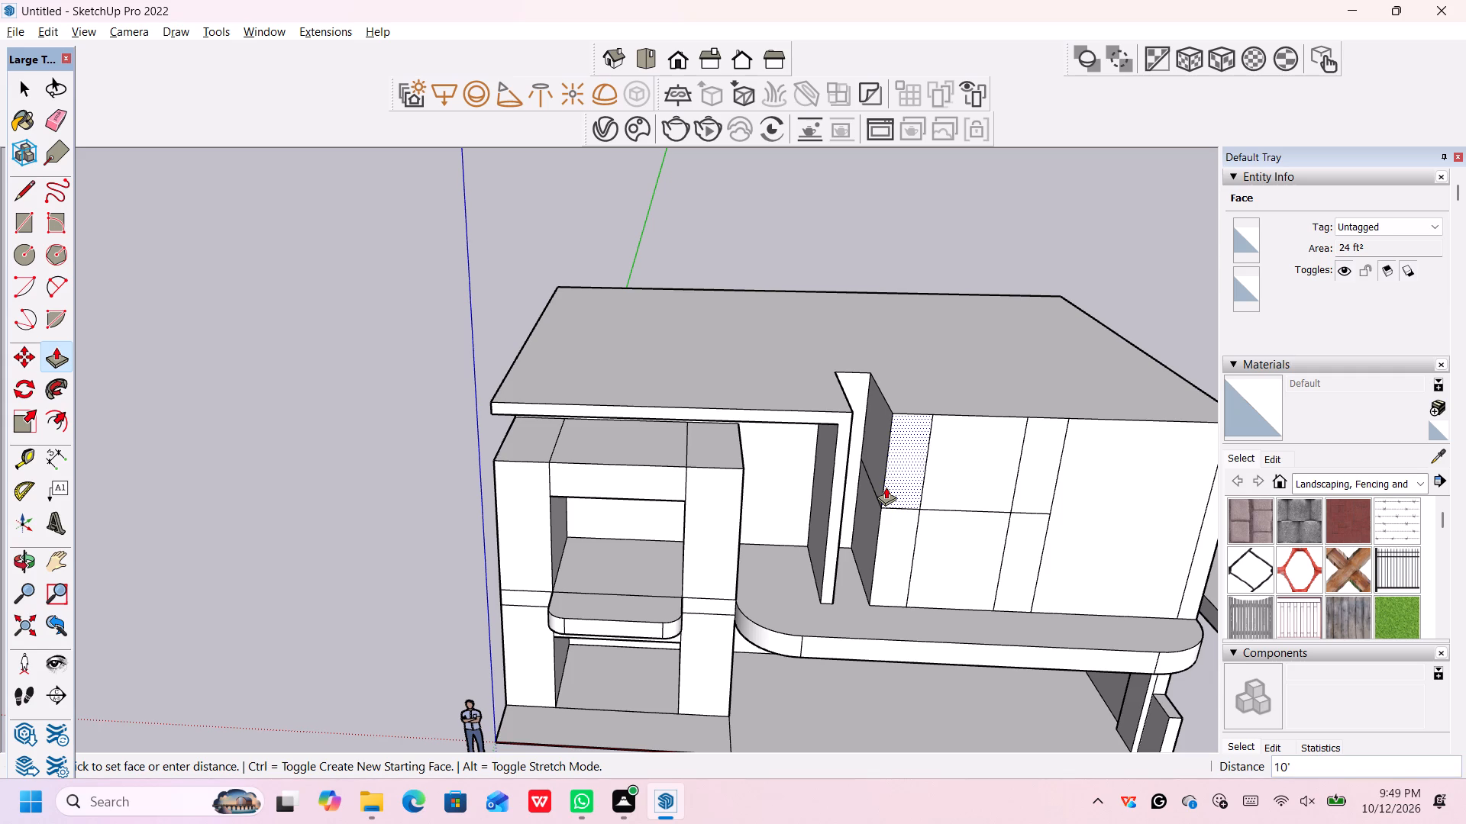
{"action": "left_click", "coordinate": [856, 397]}
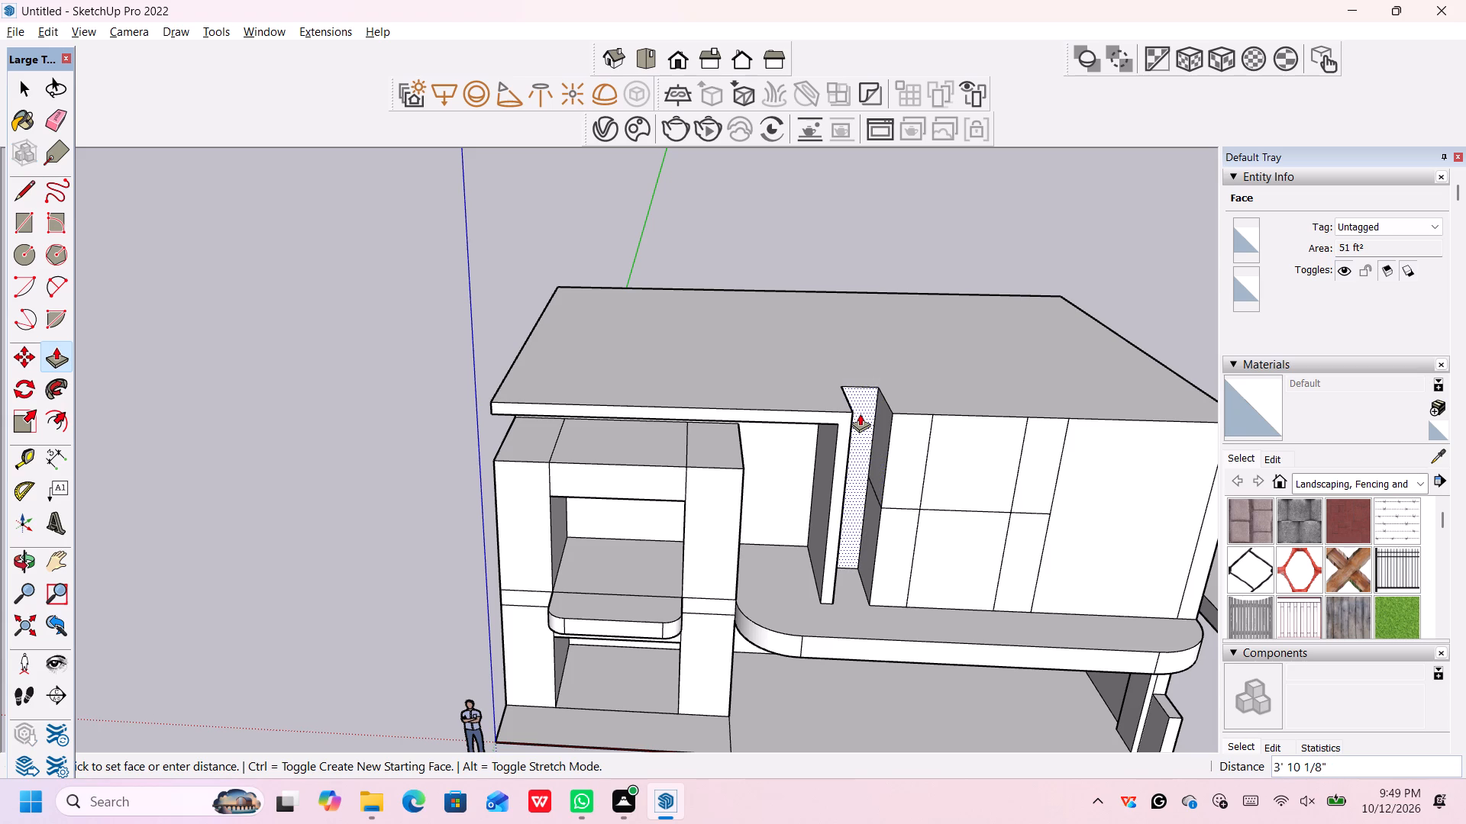
{"action": "type", "text": "5'"}
{"action": "key", "text": "Return"}
Push the wide plain panel at the facade's right end 5' inward.
{"action": "scroll", "coordinate": [986, 501], "scroll_direction": "down", "scroll_amount": 5}
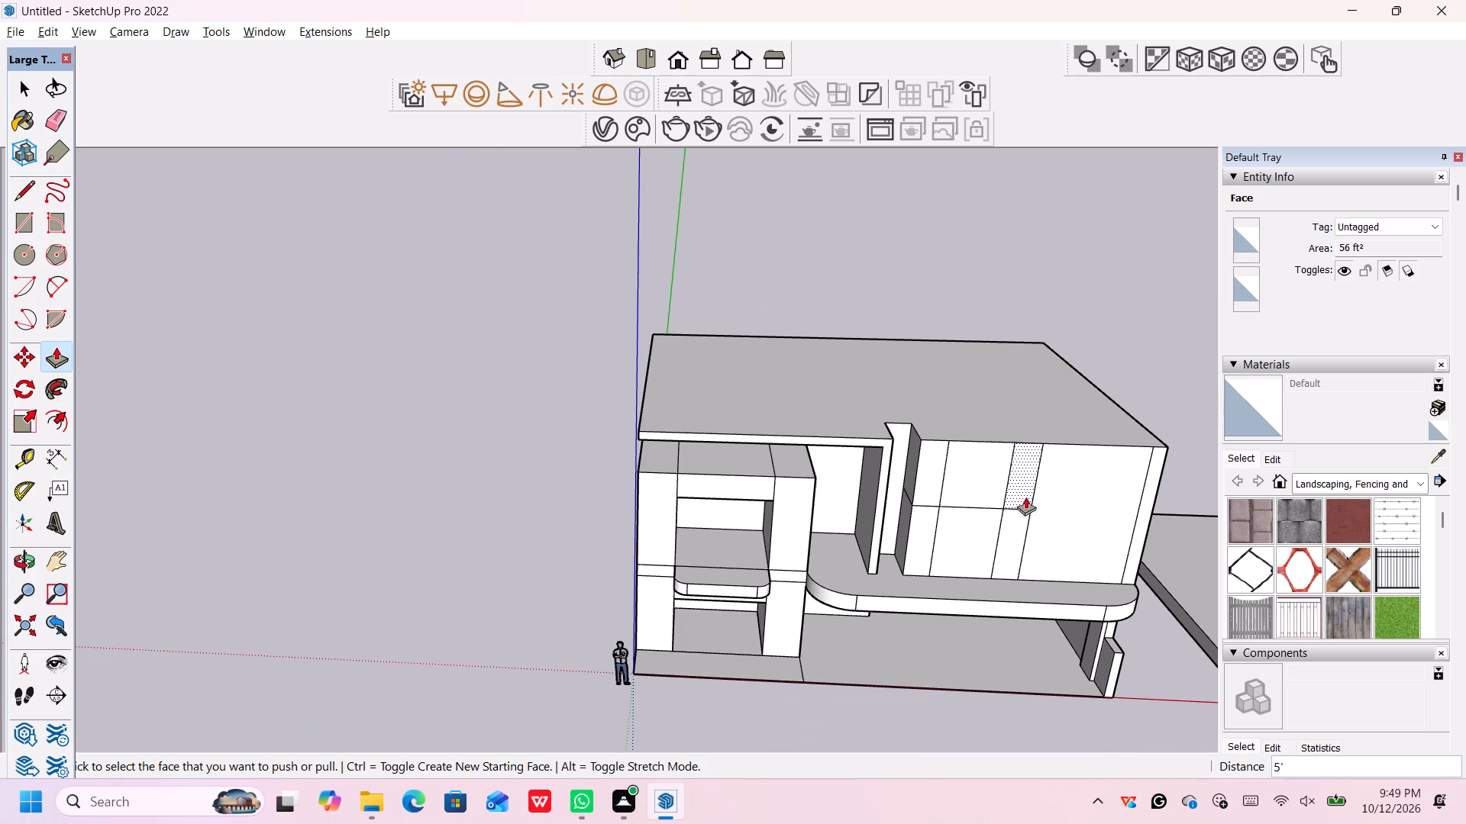
{"action": "left_click", "coordinate": [1078, 507]}
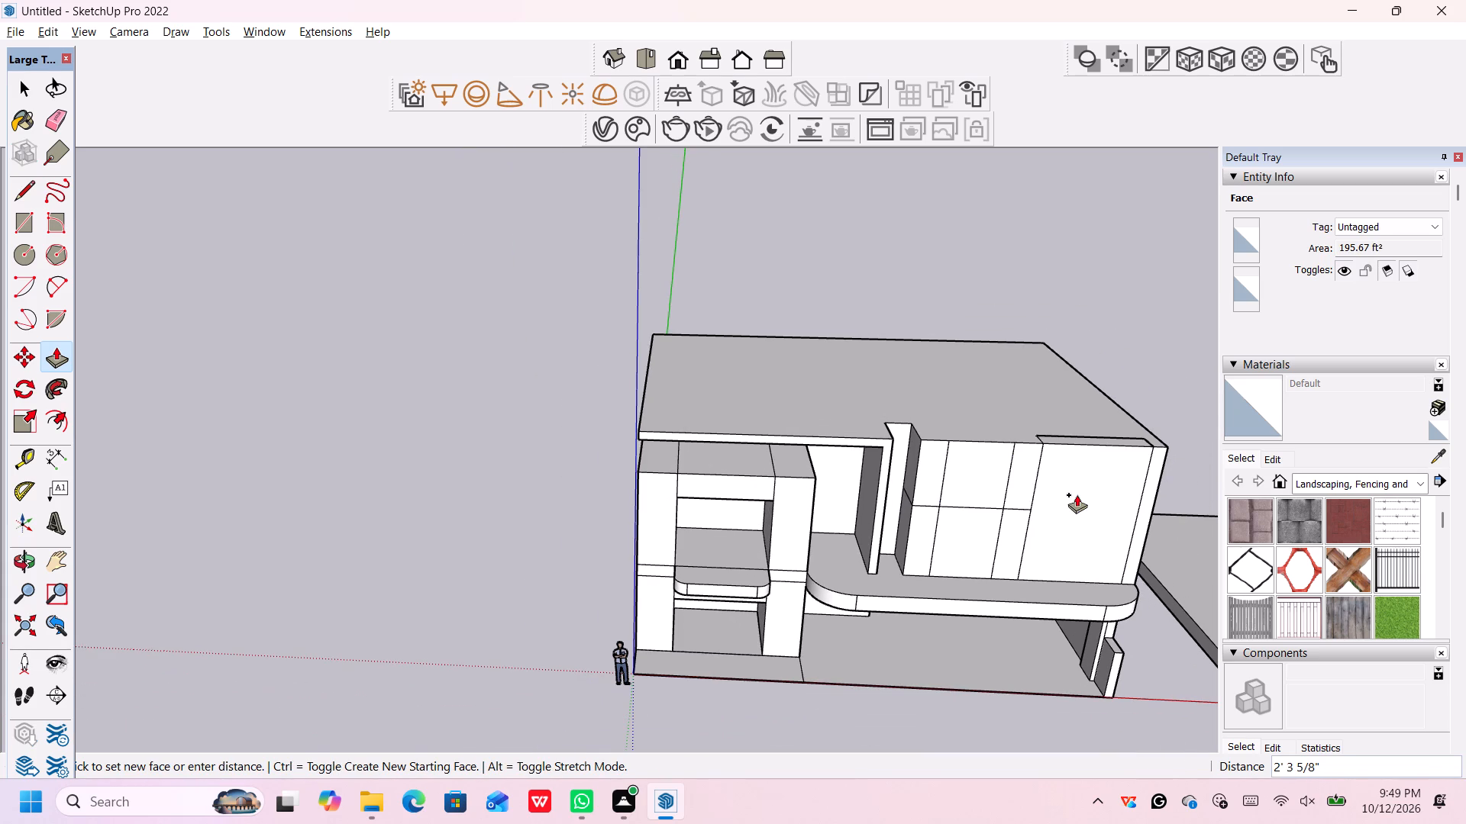
{"action": "type", "text": "5'"}
{"action": "key", "text": "Return"}
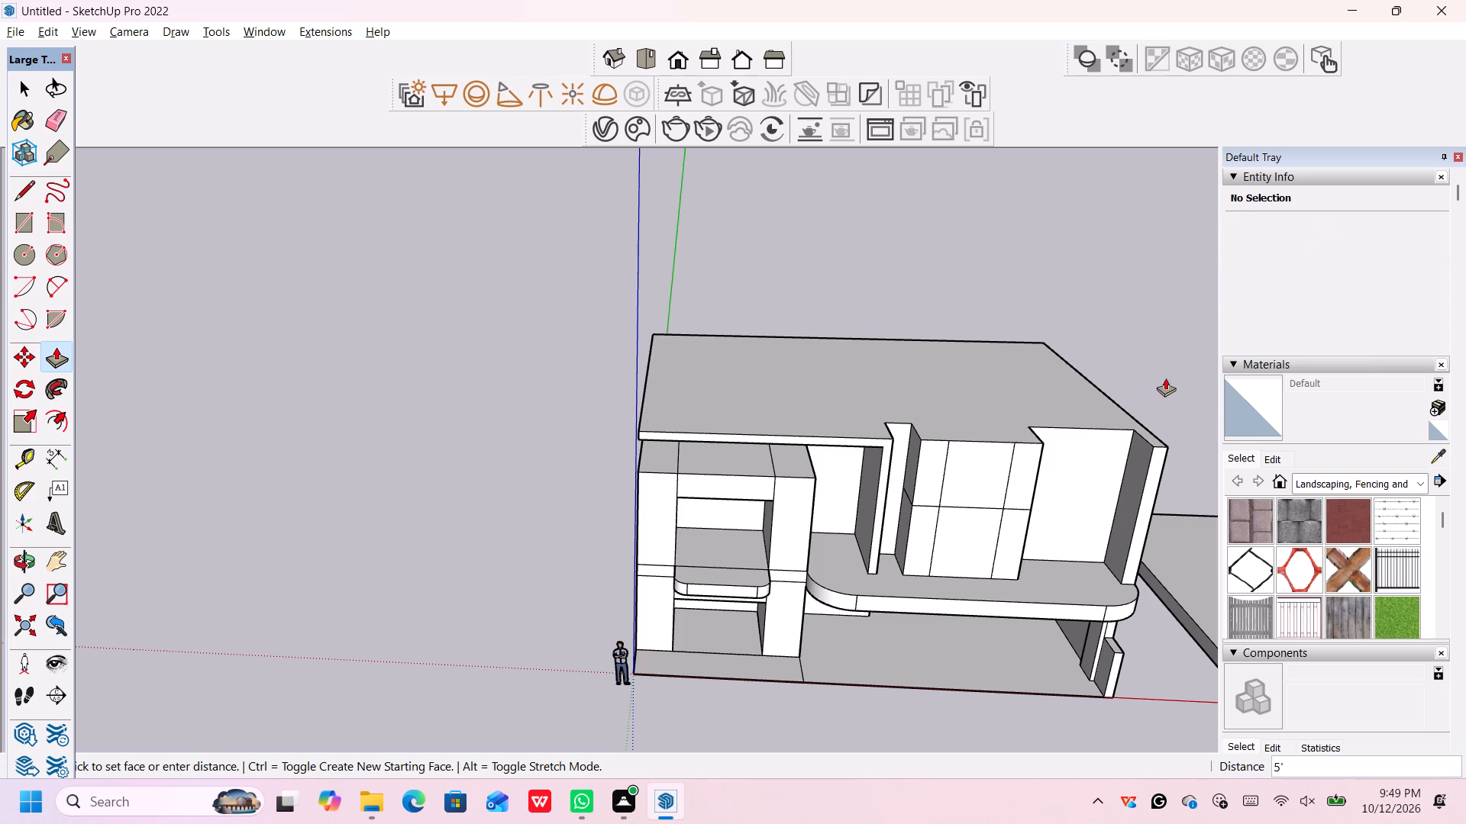
Draw a 13' line on the roof behind the divided panel, joining the inner corners of the two adjacent recesses.
{"action": "middle_click_drag", "start_coordinate": [1165, 378], "coordinate": [715, 412]}
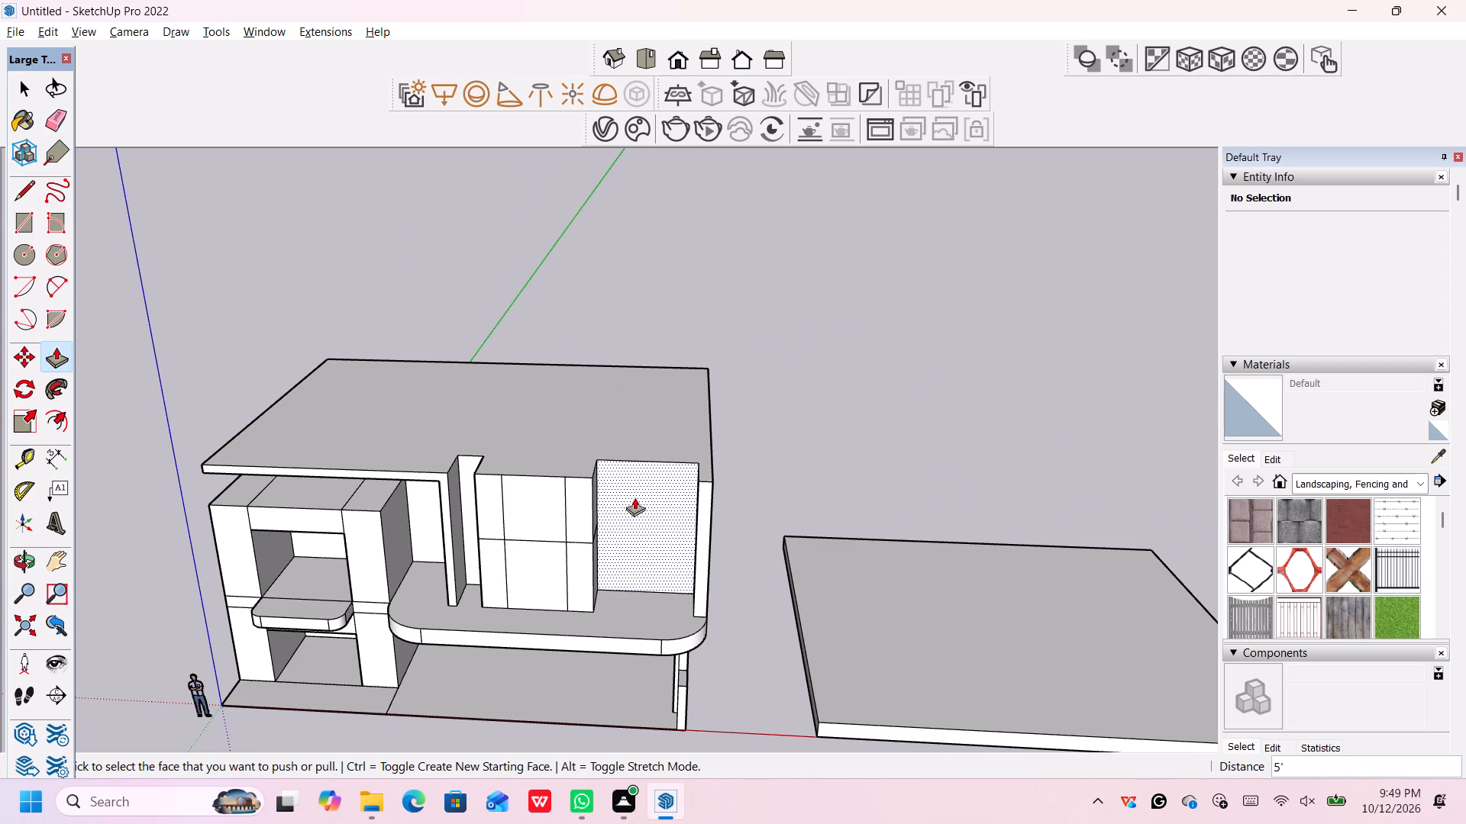
{"action": "scroll", "coordinate": [466, 507], "scroll_direction": "up", "scroll_amount": 4}
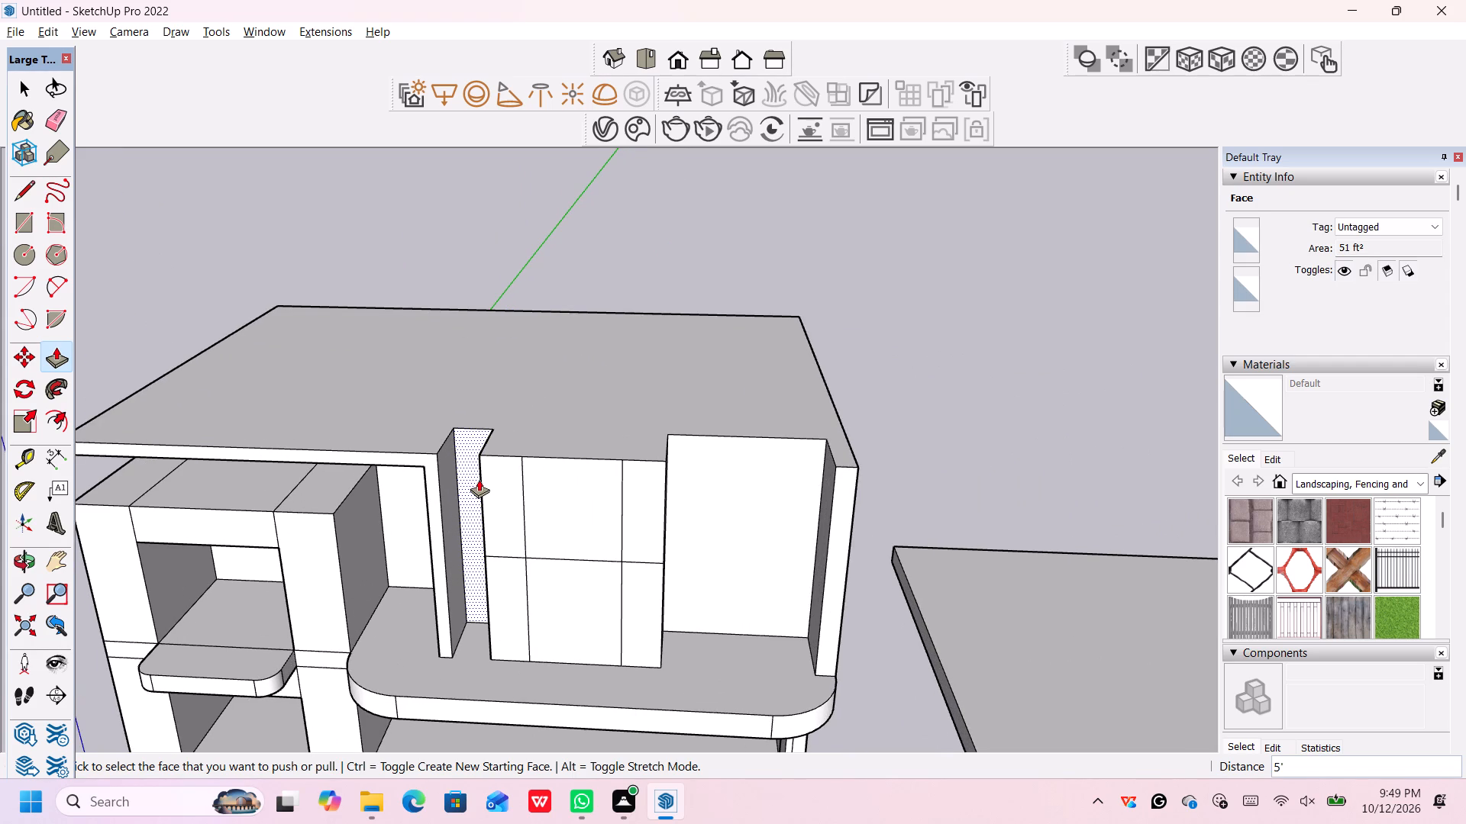
{"action": "key", "text": "space"}
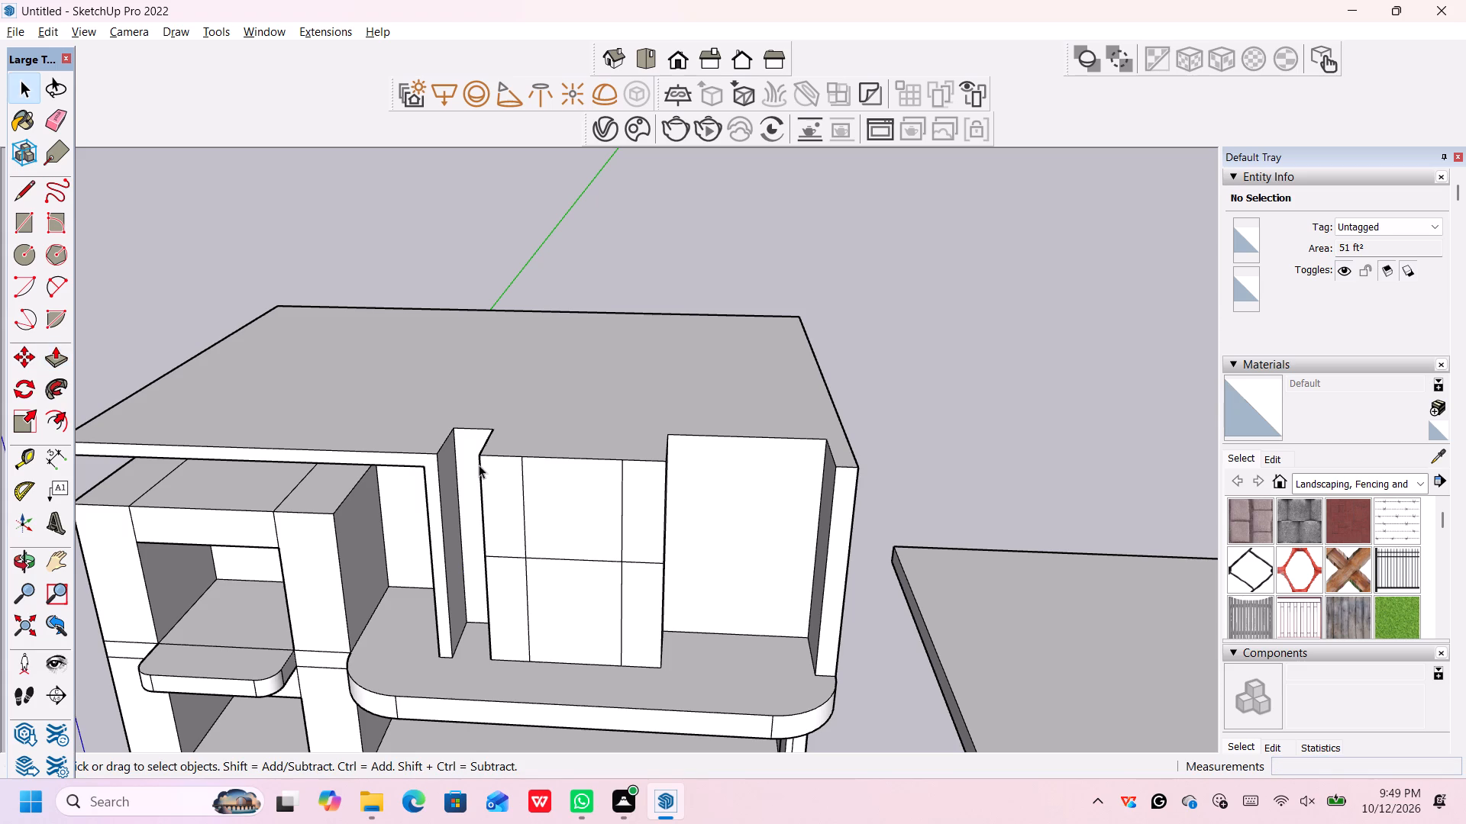
{"action": "middle_click_drag", "start_coordinate": [546, 361], "coordinate": [549, 385]}
{"action": "scroll", "coordinate": [546, 365], "scroll_direction": "up", "scroll_amount": 1}
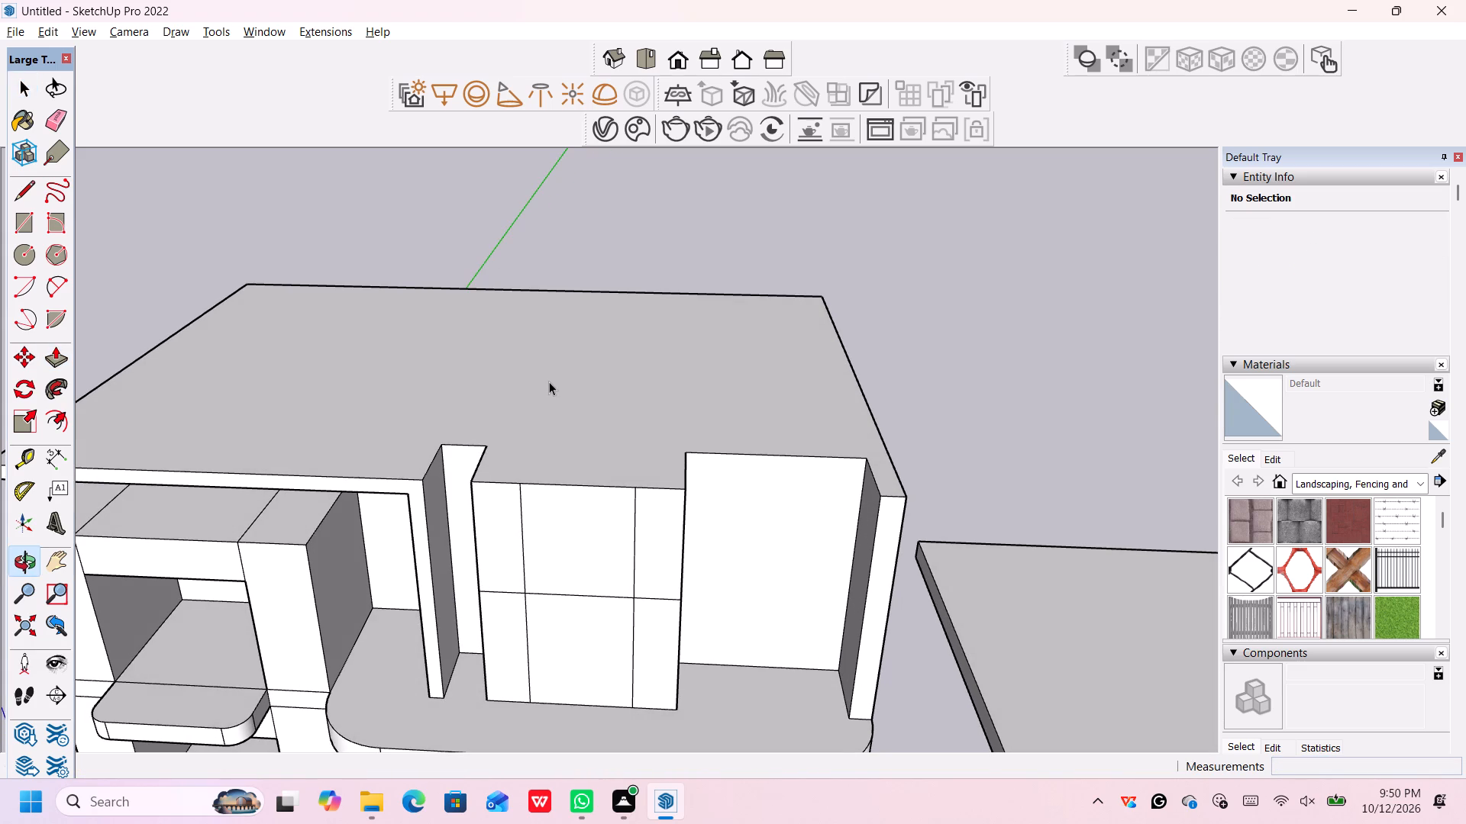
{"action": "middle_click_drag", "start_coordinate": [549, 381], "coordinate": [545, 405]}
{"action": "key", "text": "l"}
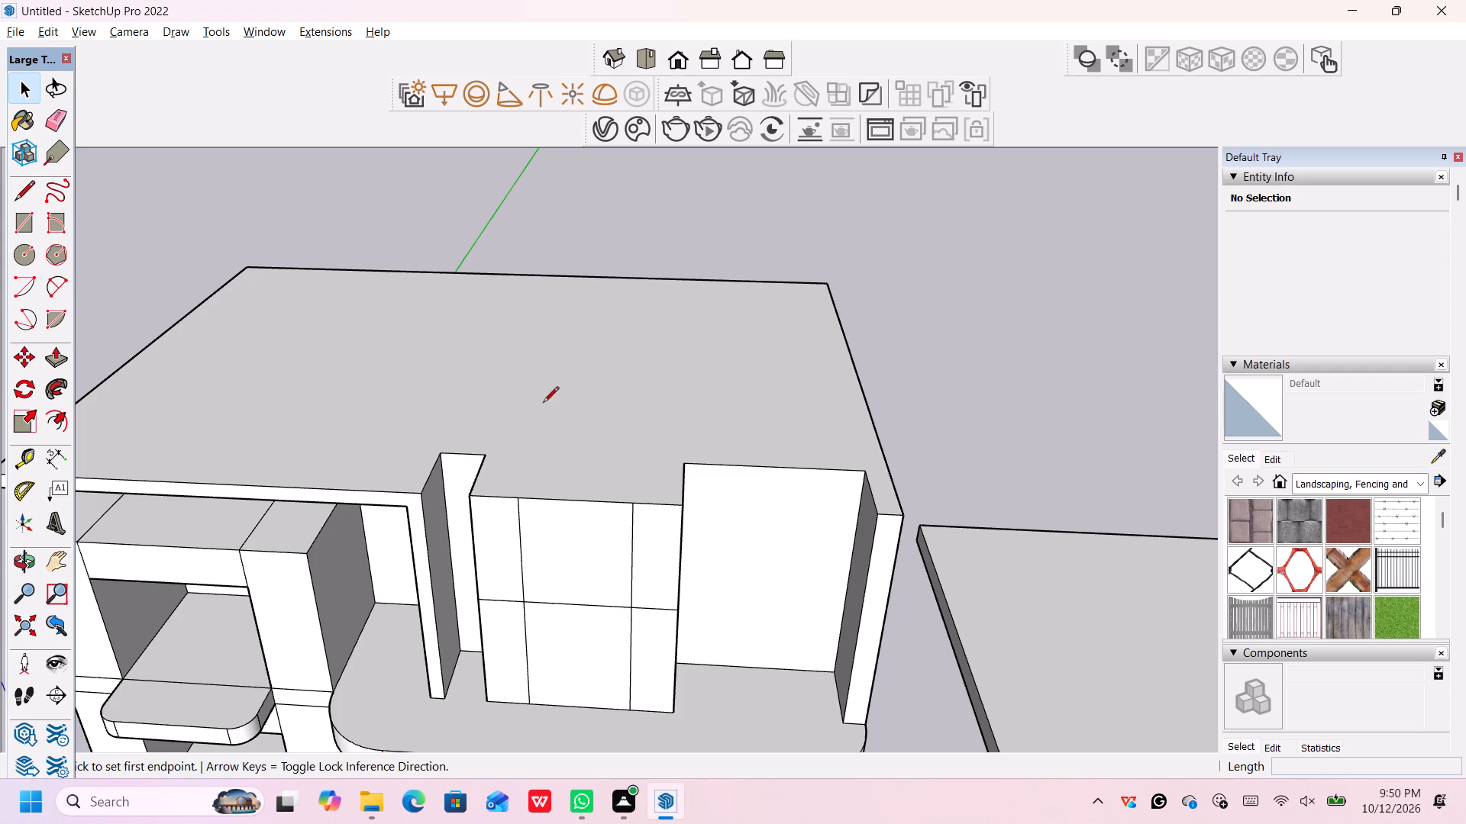
{"action": "left_click", "coordinate": [483, 459]}
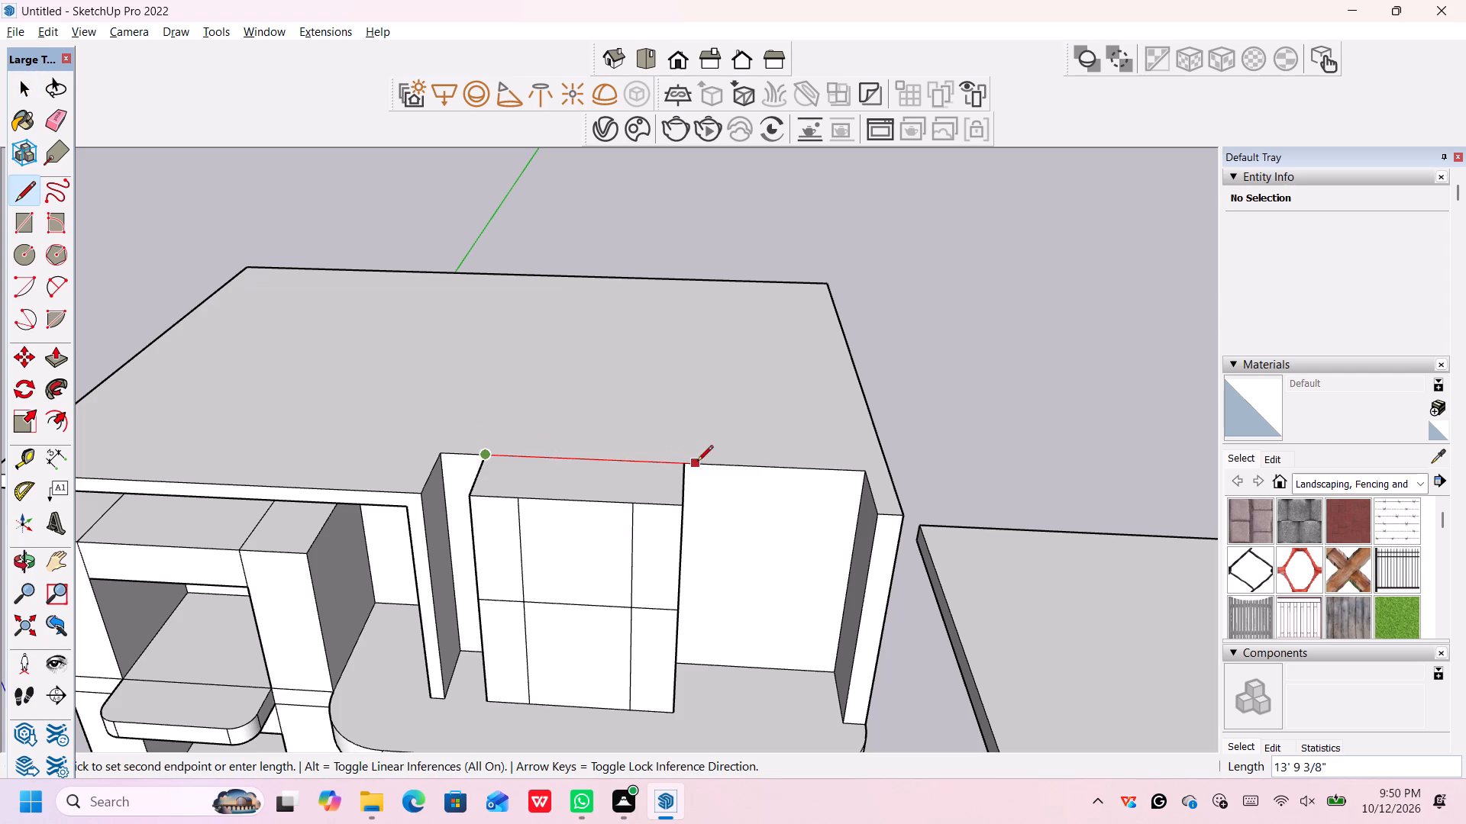
{"action": "left_click", "coordinate": [690, 460]}
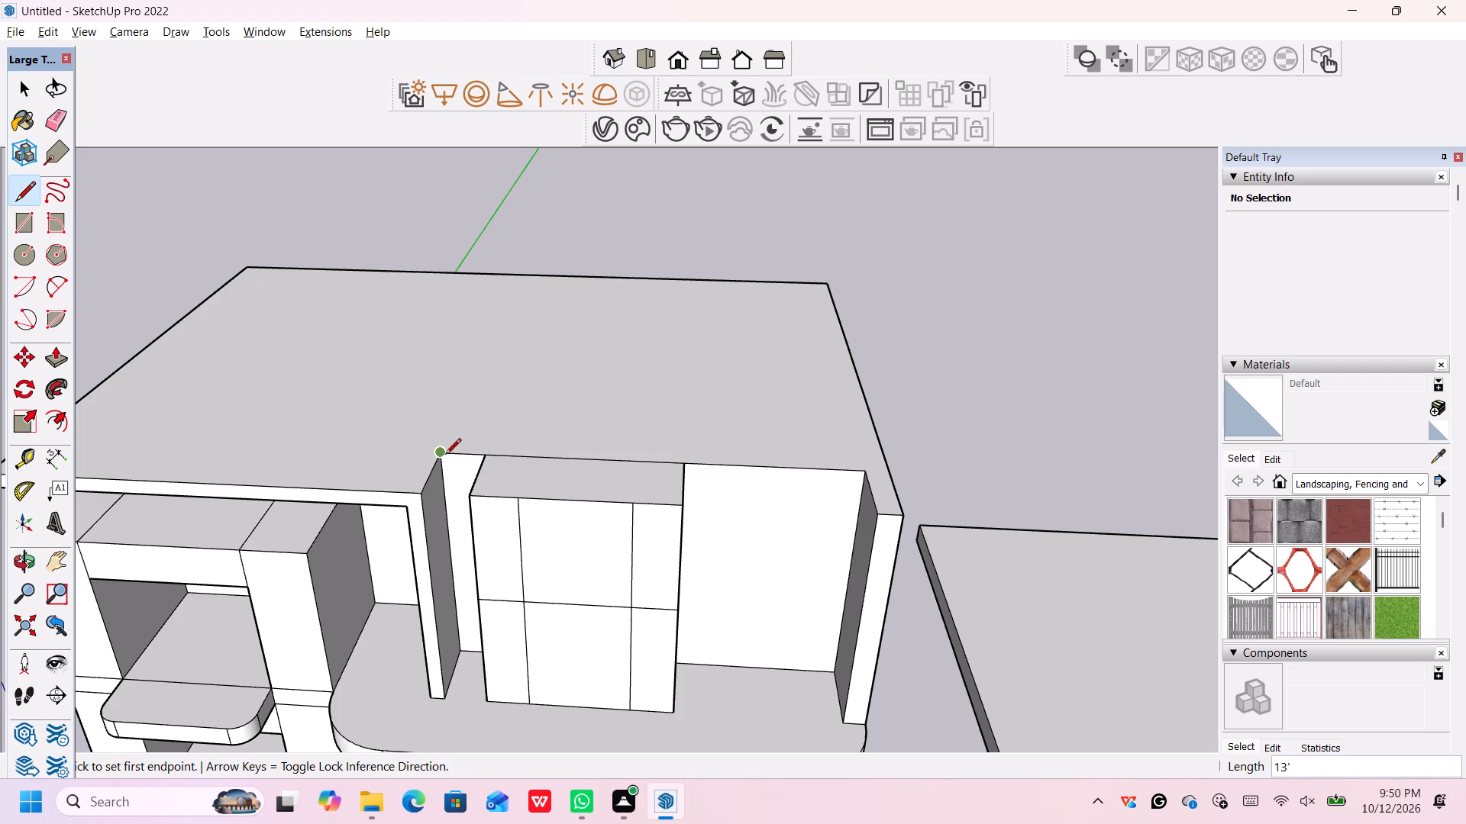
Draw two 35' lines across the roof, from the rear corners of the wide recess straight back to the roof's rear edge.
{"action": "left_click", "coordinate": [443, 456]}
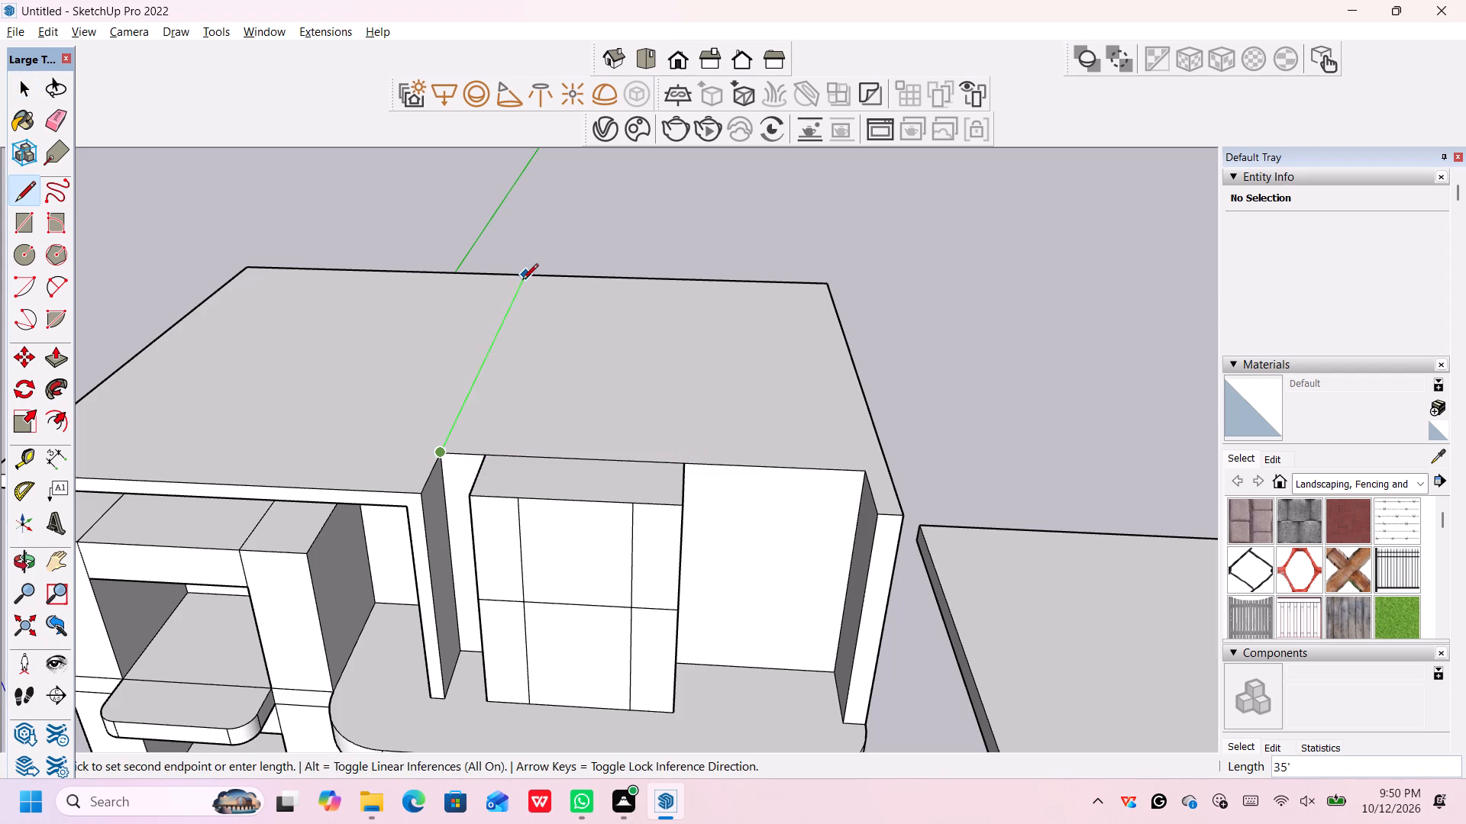
{"action": "left_click", "coordinate": [522, 279]}
{"action": "key", "text": "space"}
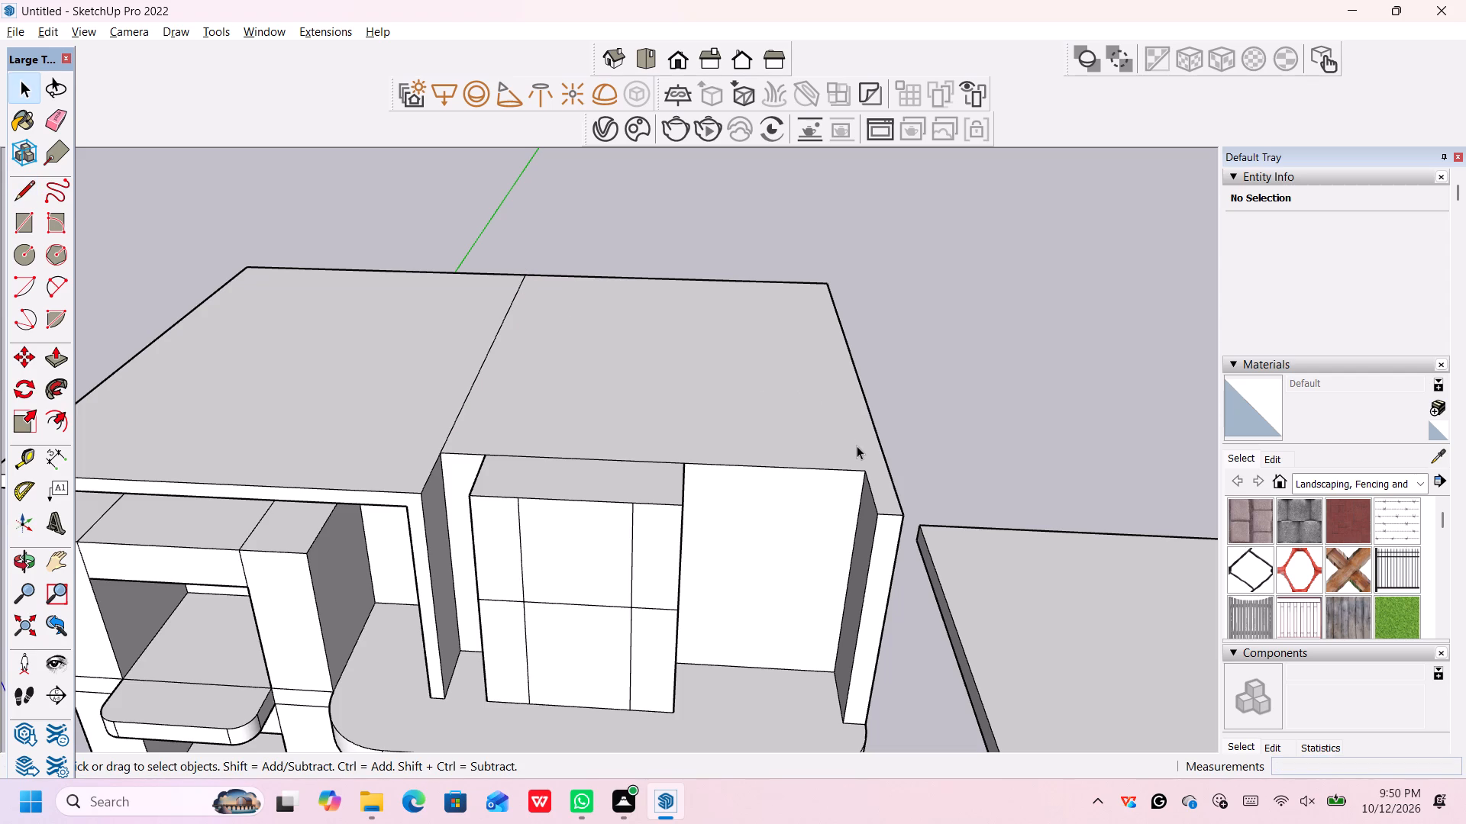
{"action": "key", "text": "l"}
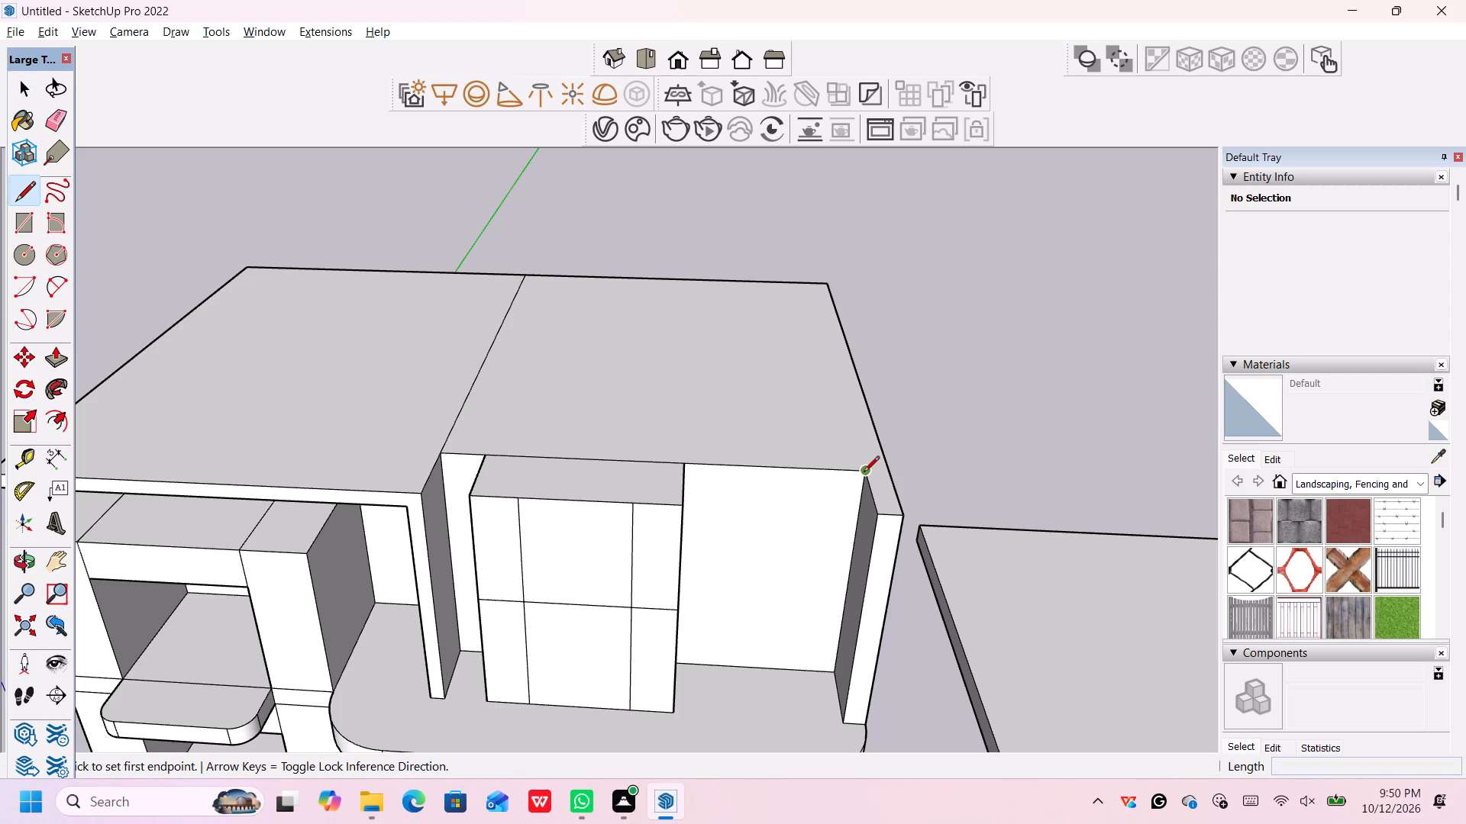
{"action": "left_click", "coordinate": [864, 472]}
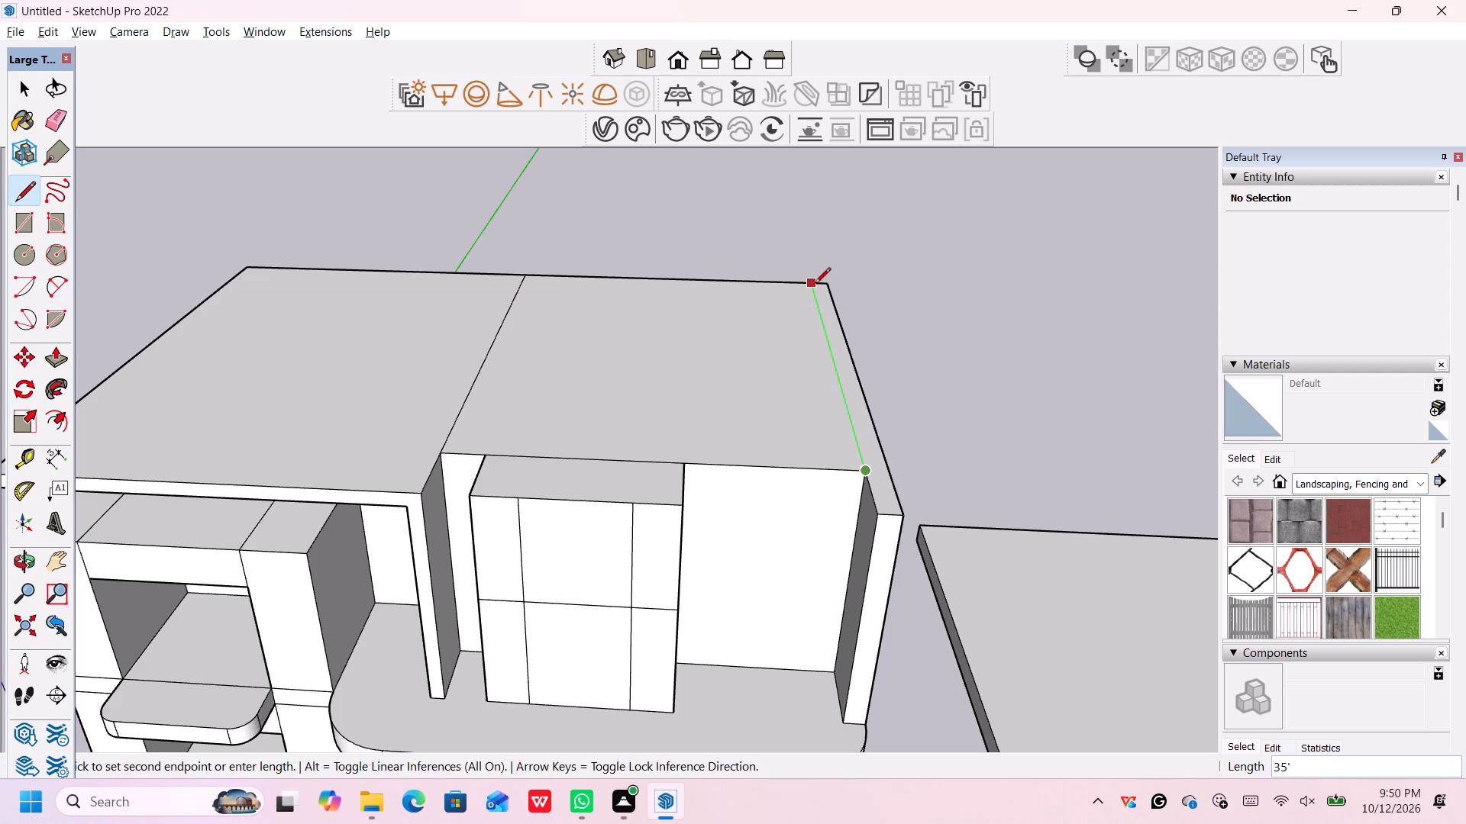
{"action": "left_click", "coordinate": [813, 285]}
{"action": "key", "text": "space"}
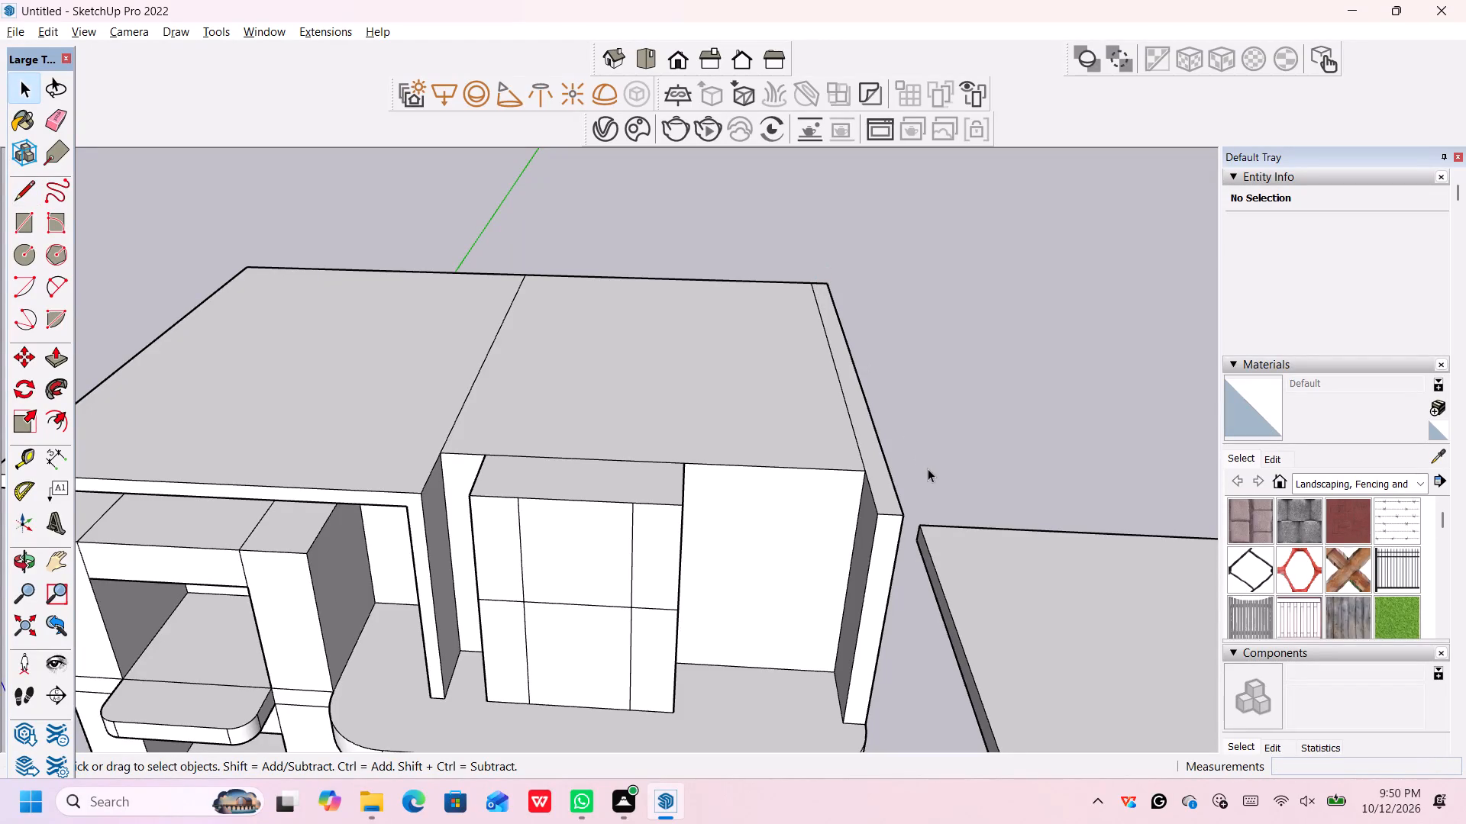
Push the roof surface between the two 35' lines down 2.5'.
{"action": "key", "text": "p"}
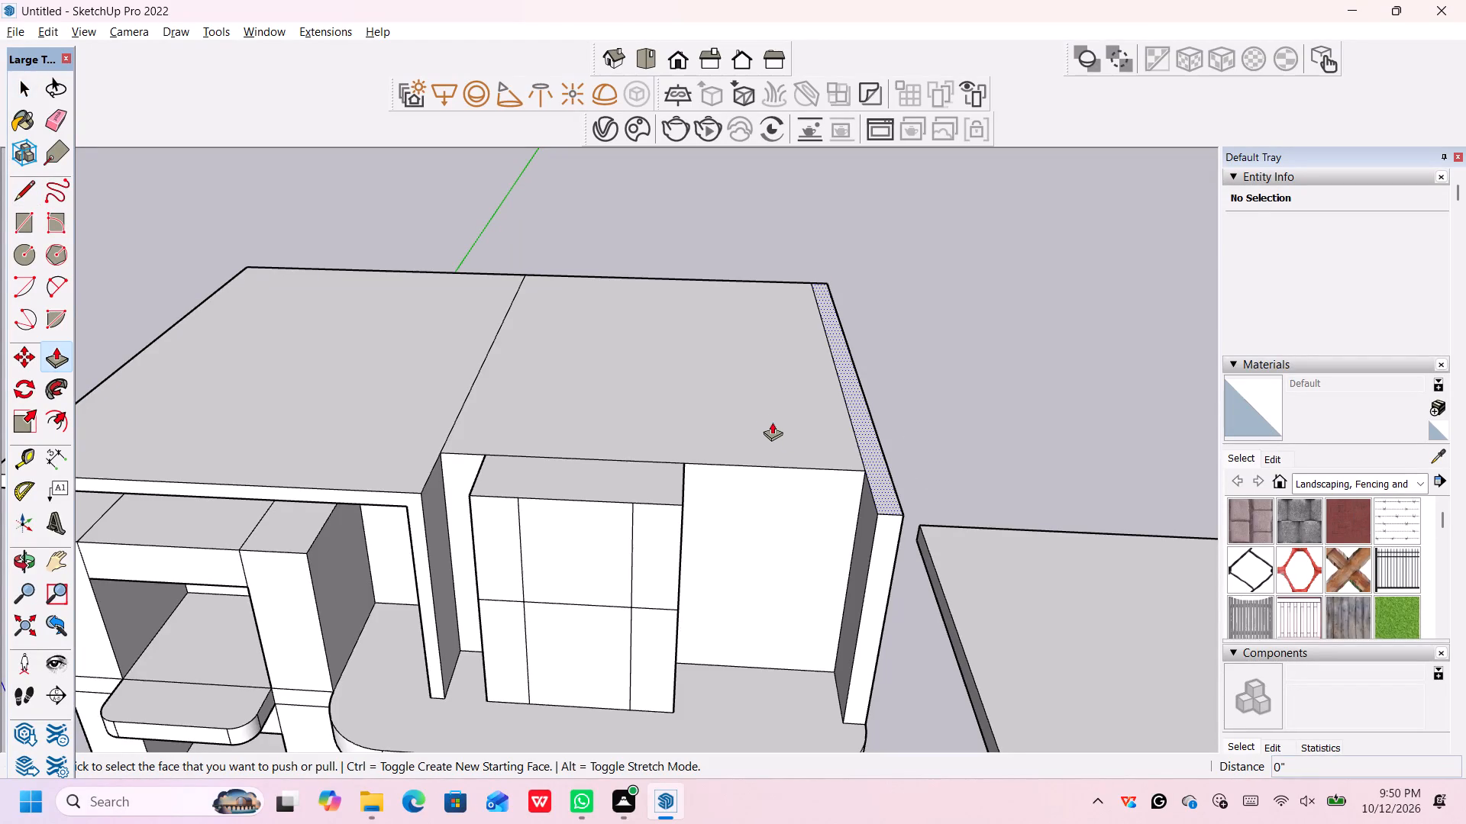
{"action": "left_click", "coordinate": [753, 396]}
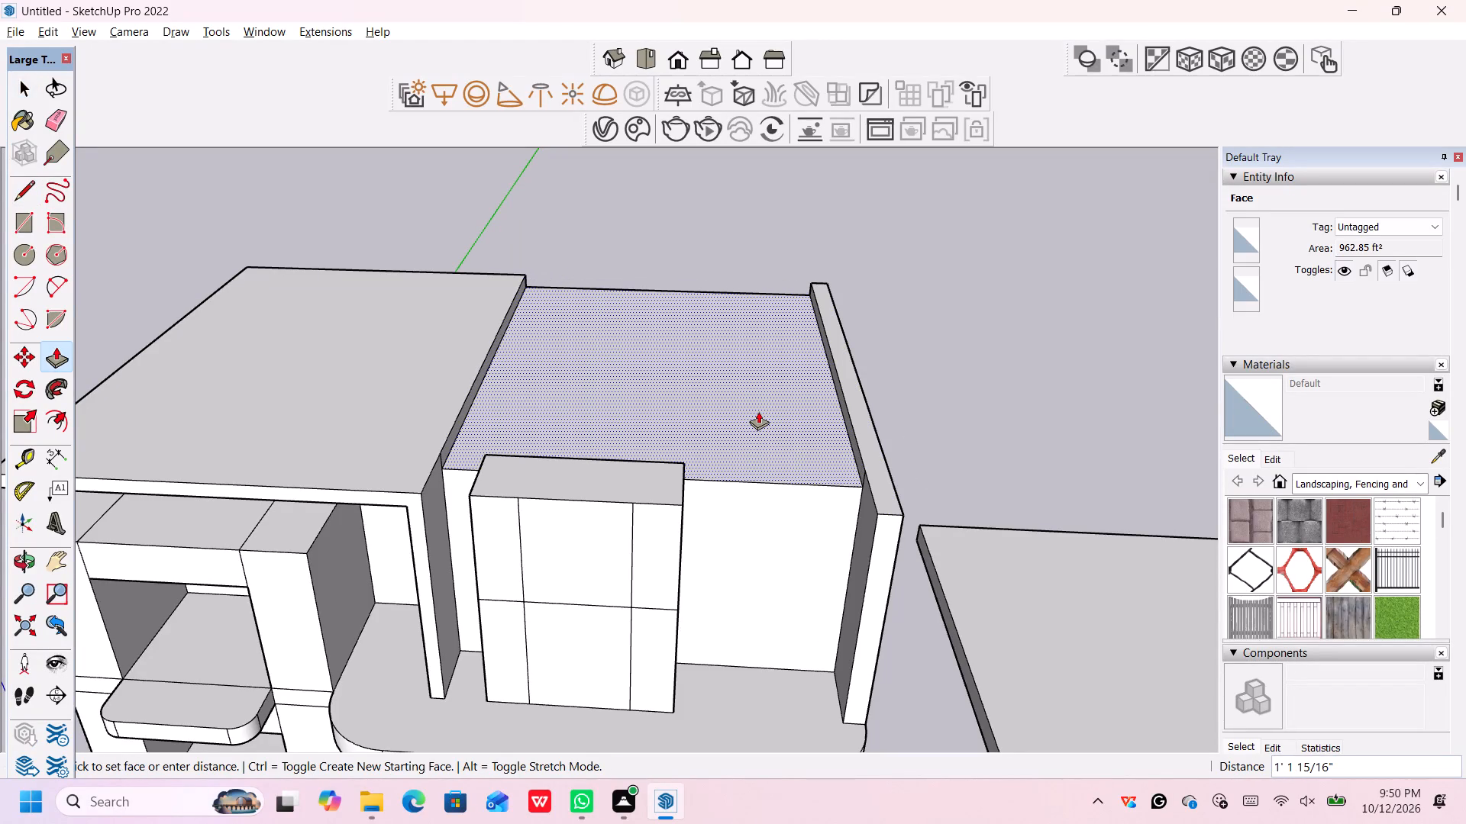
{"action": "middle_click_drag", "start_coordinate": [758, 411], "coordinate": [762, 320]}
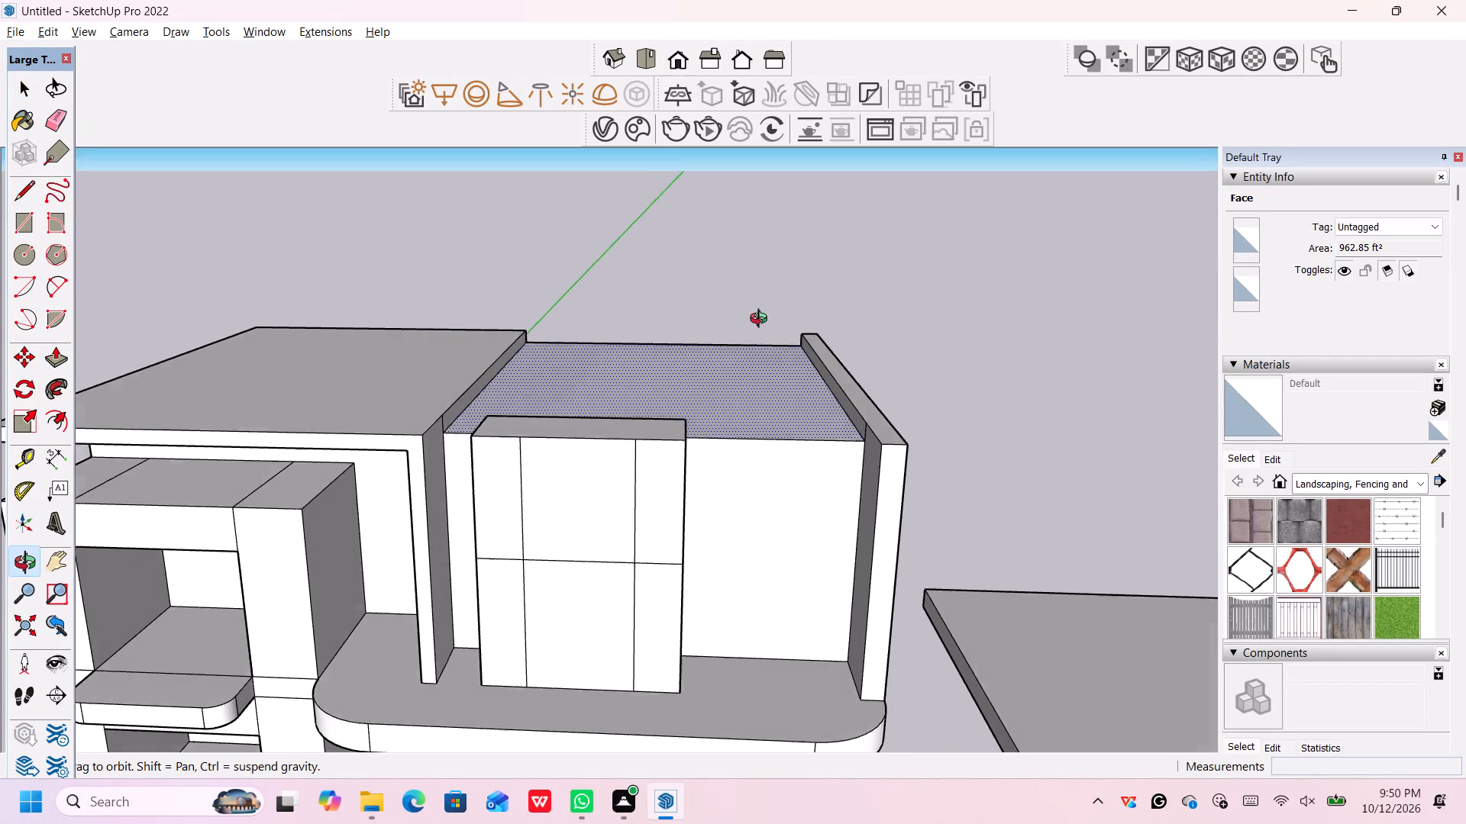
{"action": "middle_click_drag", "start_coordinate": [762, 320], "coordinate": [775, 295]}
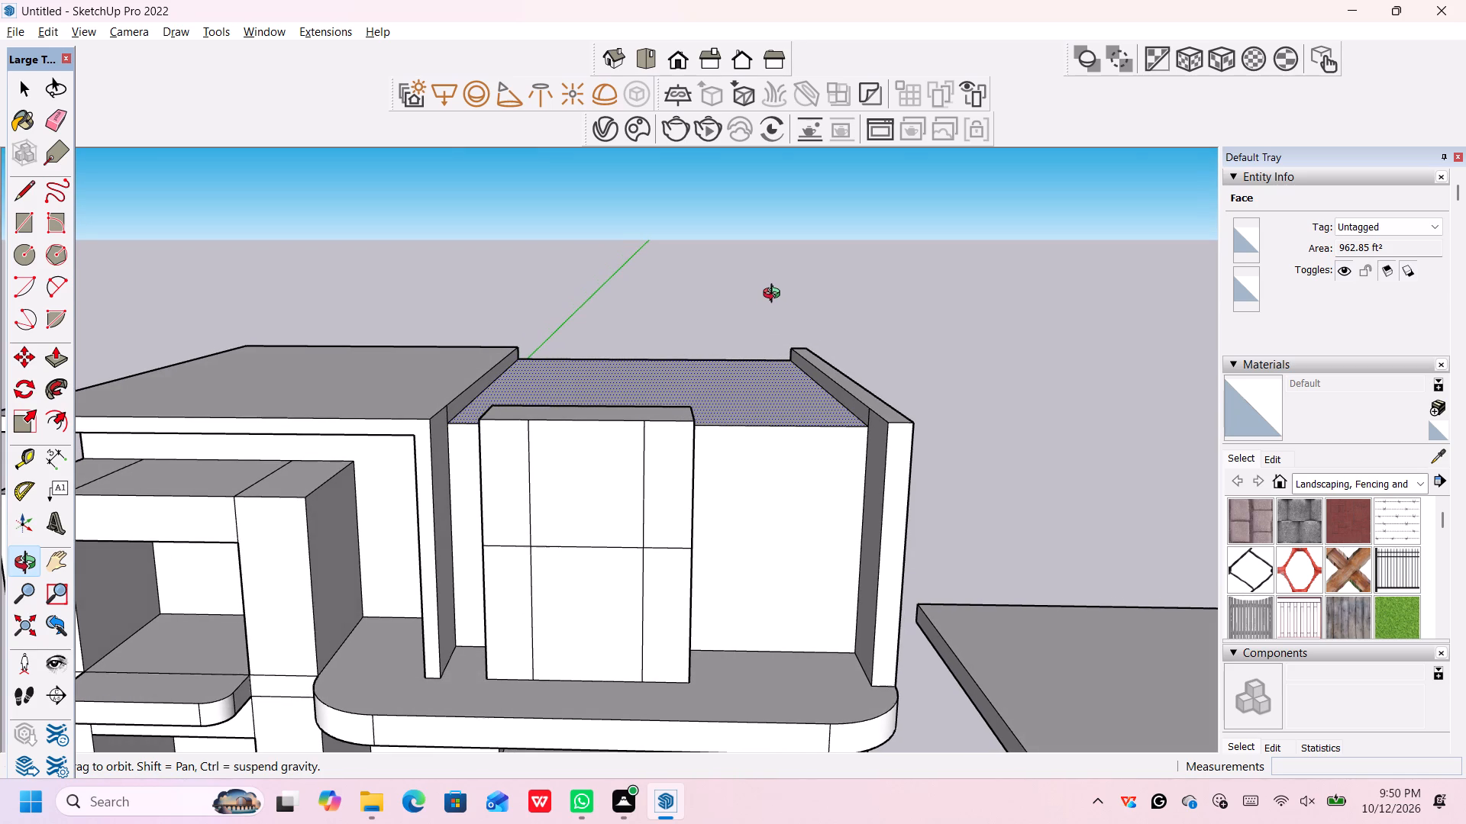
{"action": "middle_click_drag", "start_coordinate": [775, 295], "coordinate": [775, 297]}
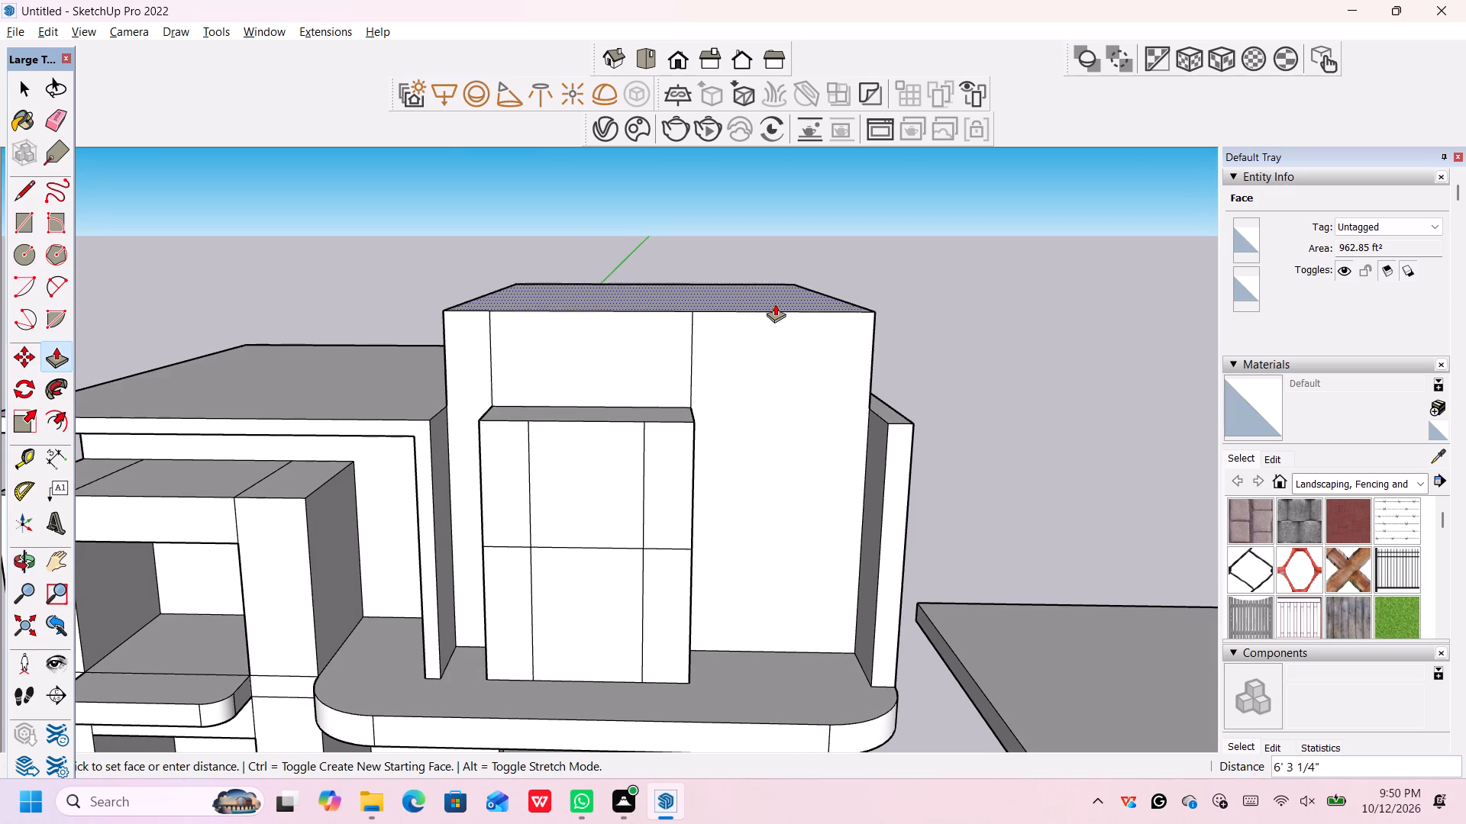
{"action": "scroll", "coordinate": [788, 416], "scroll_direction": "up", "scroll_amount": 2}
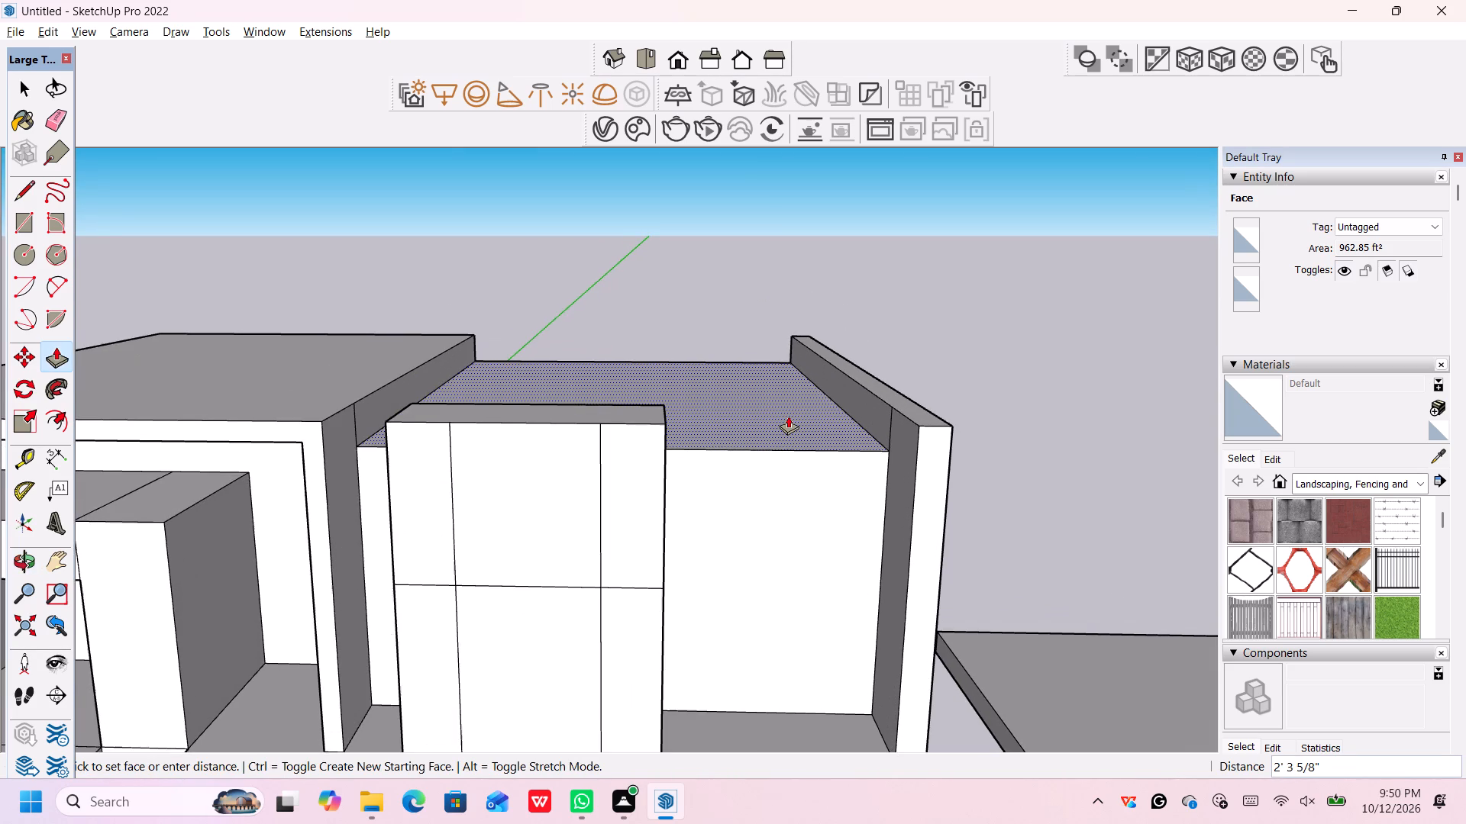
{"action": "scroll", "coordinate": [788, 416], "scroll_direction": "down", "scroll_amount": 2}
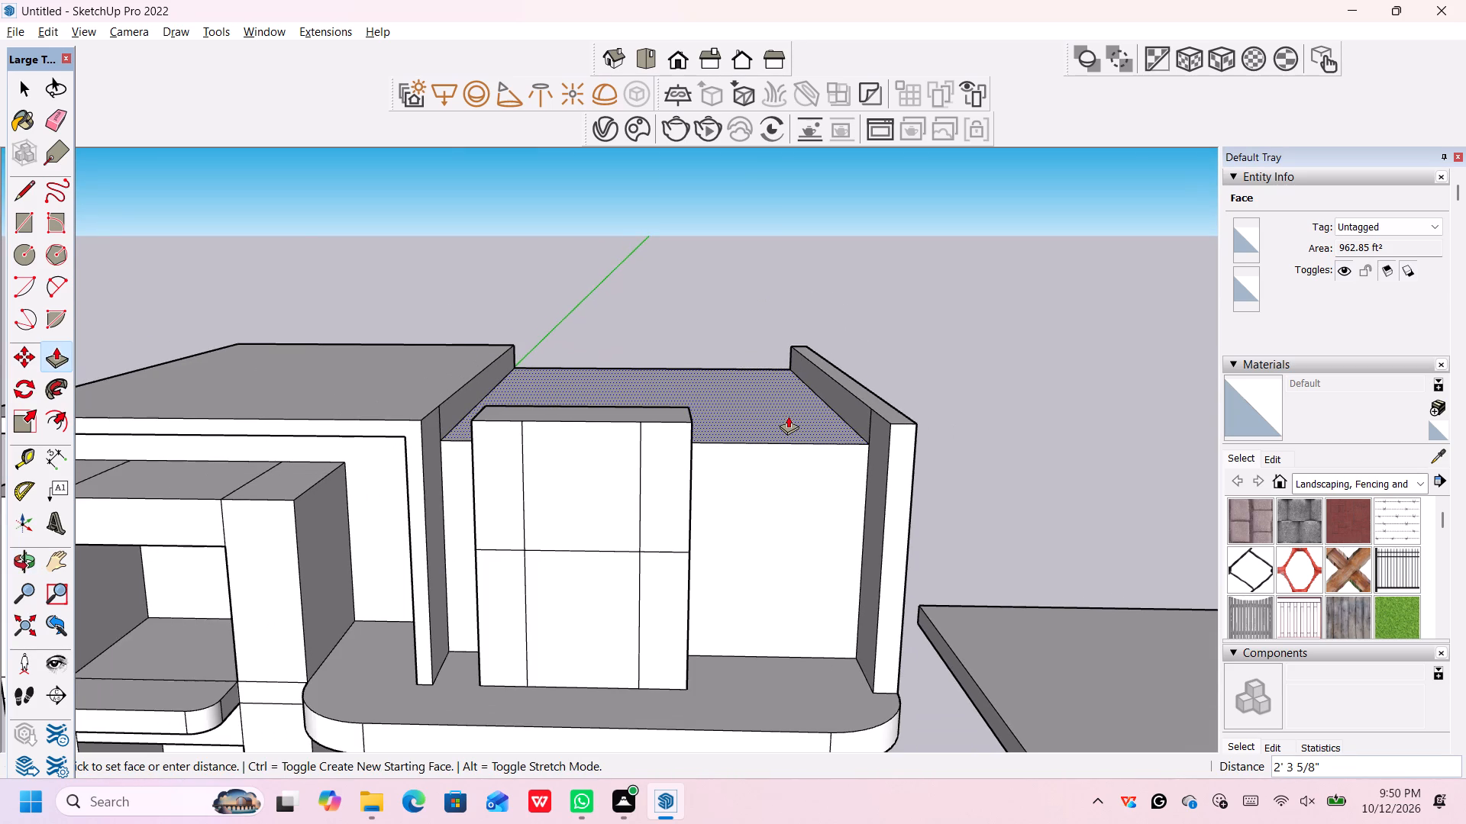
{"action": "middle_click_drag", "start_coordinate": [788, 416], "coordinate": [790, 414]}
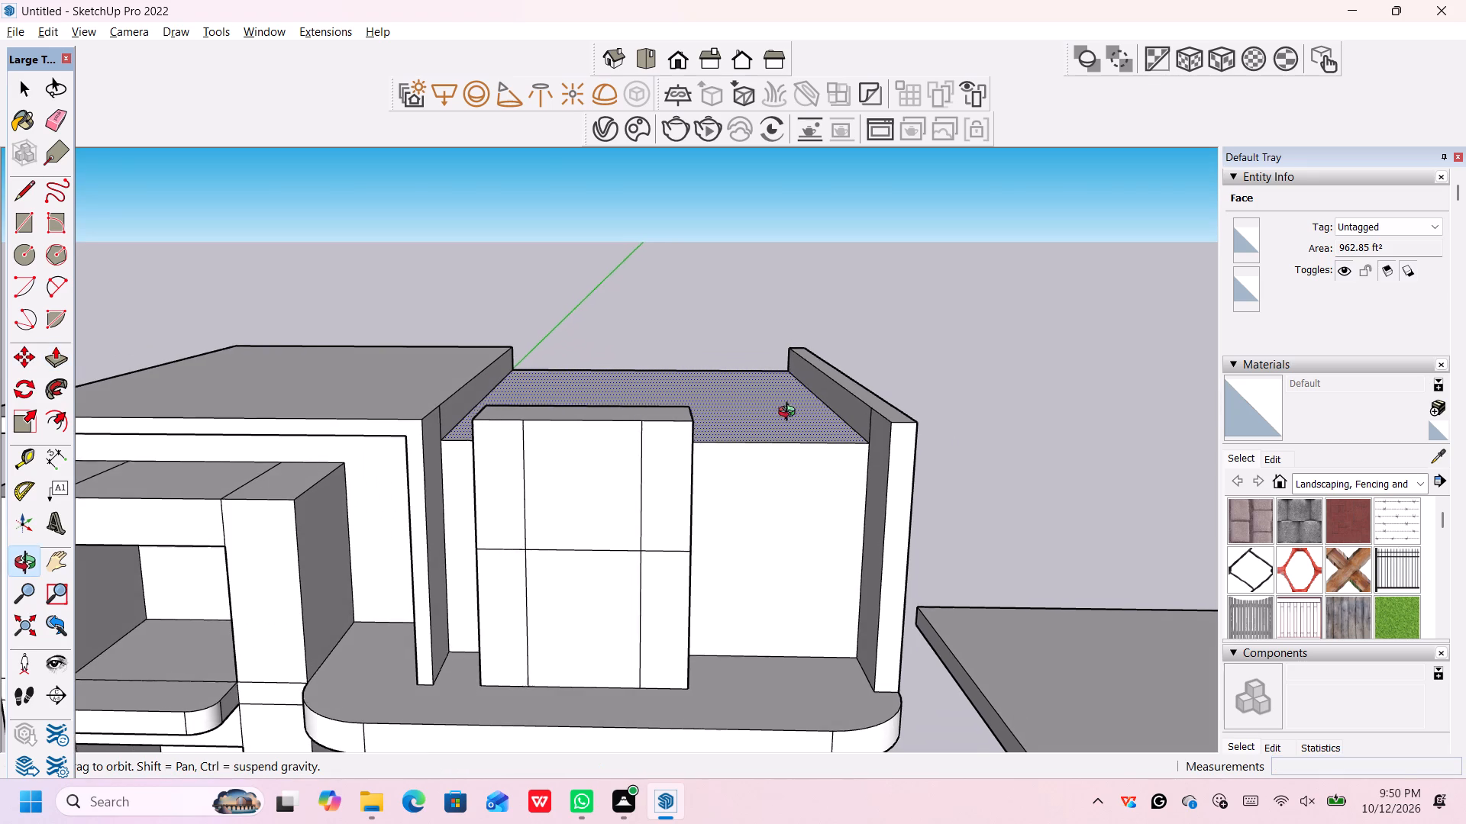
{"action": "middle_click_drag", "start_coordinate": [790, 414], "coordinate": [810, 404]}
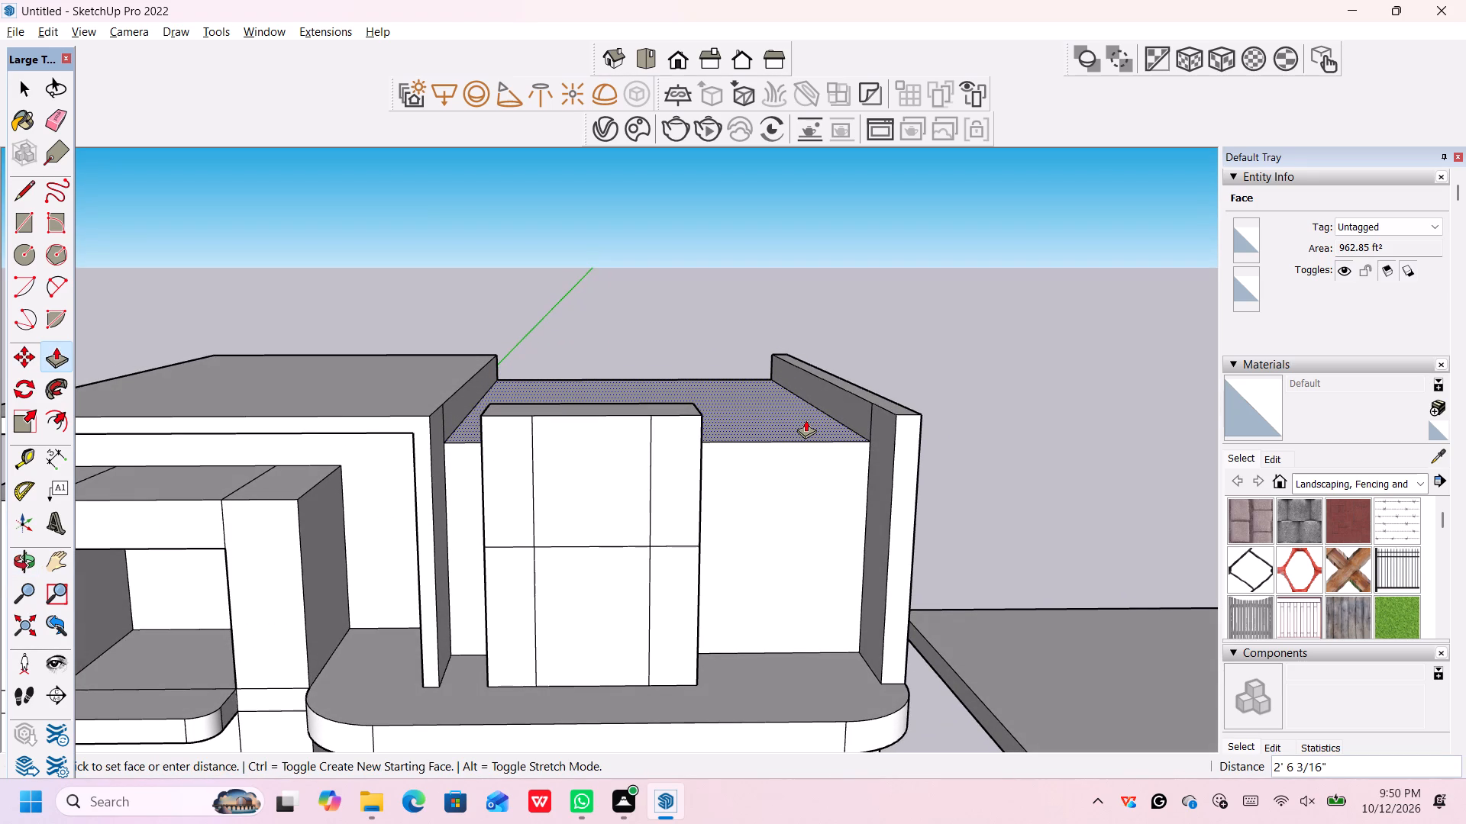
{"action": "type", "text": "2.5'"}
{"action": "key", "text": "Return"}
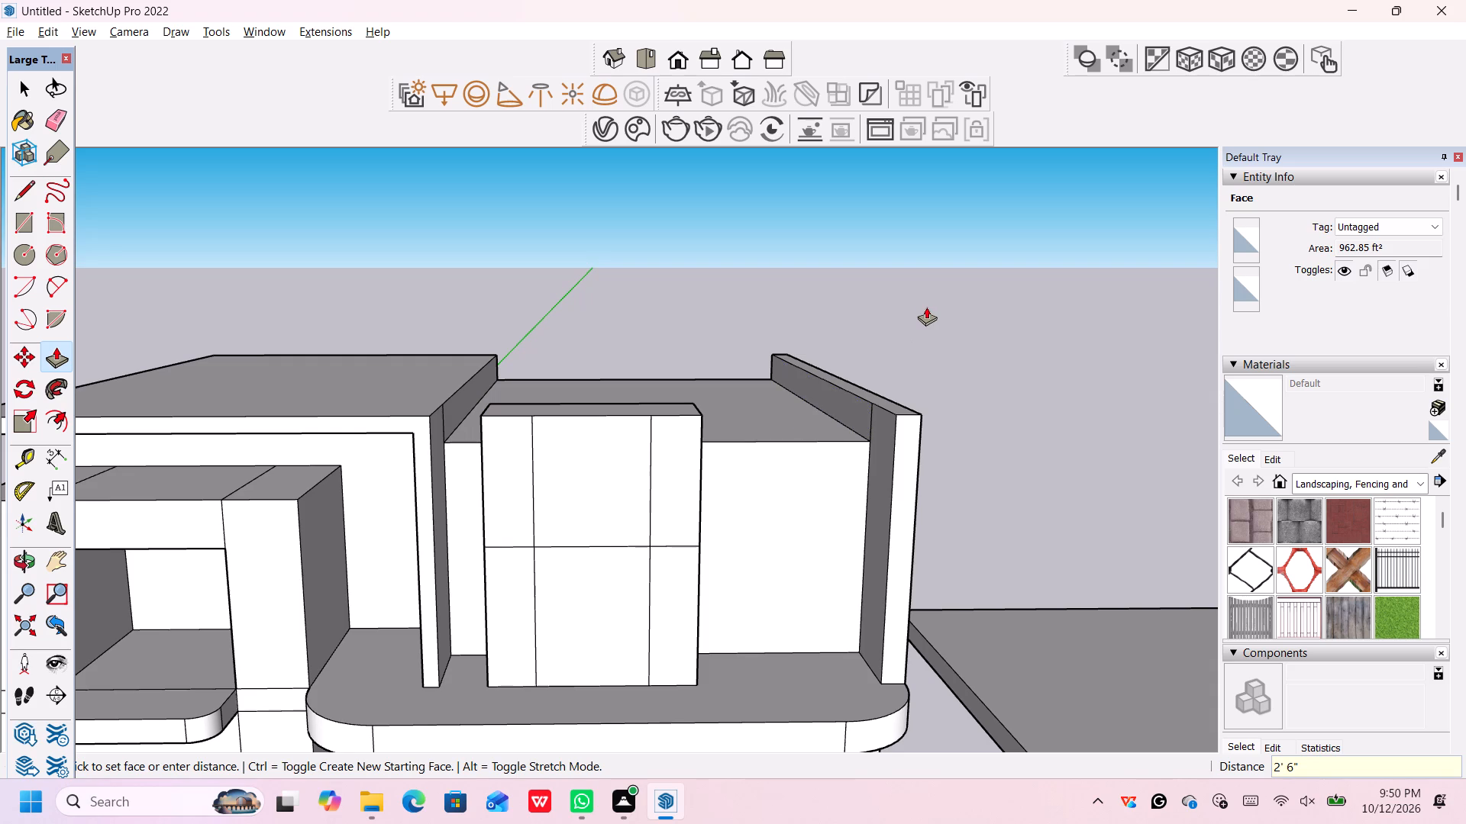
Examine the front facade and porch with the lowered roof section from several angles.
{"action": "scroll", "coordinate": [926, 307], "scroll_direction": "down", "scroll_amount": 4}
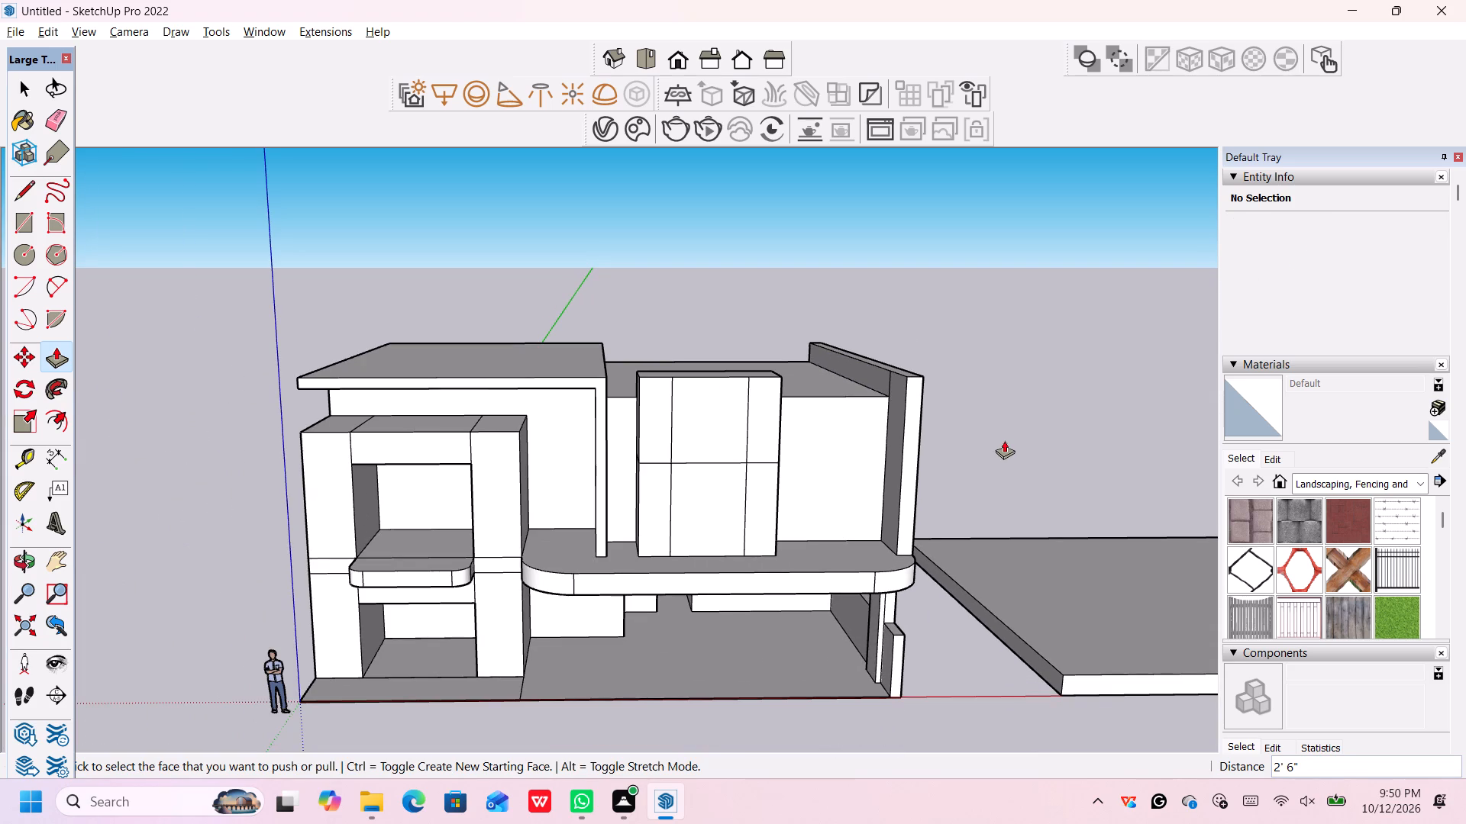
{"action": "middle_click_drag", "start_coordinate": [936, 649], "coordinate": [936, 645]}
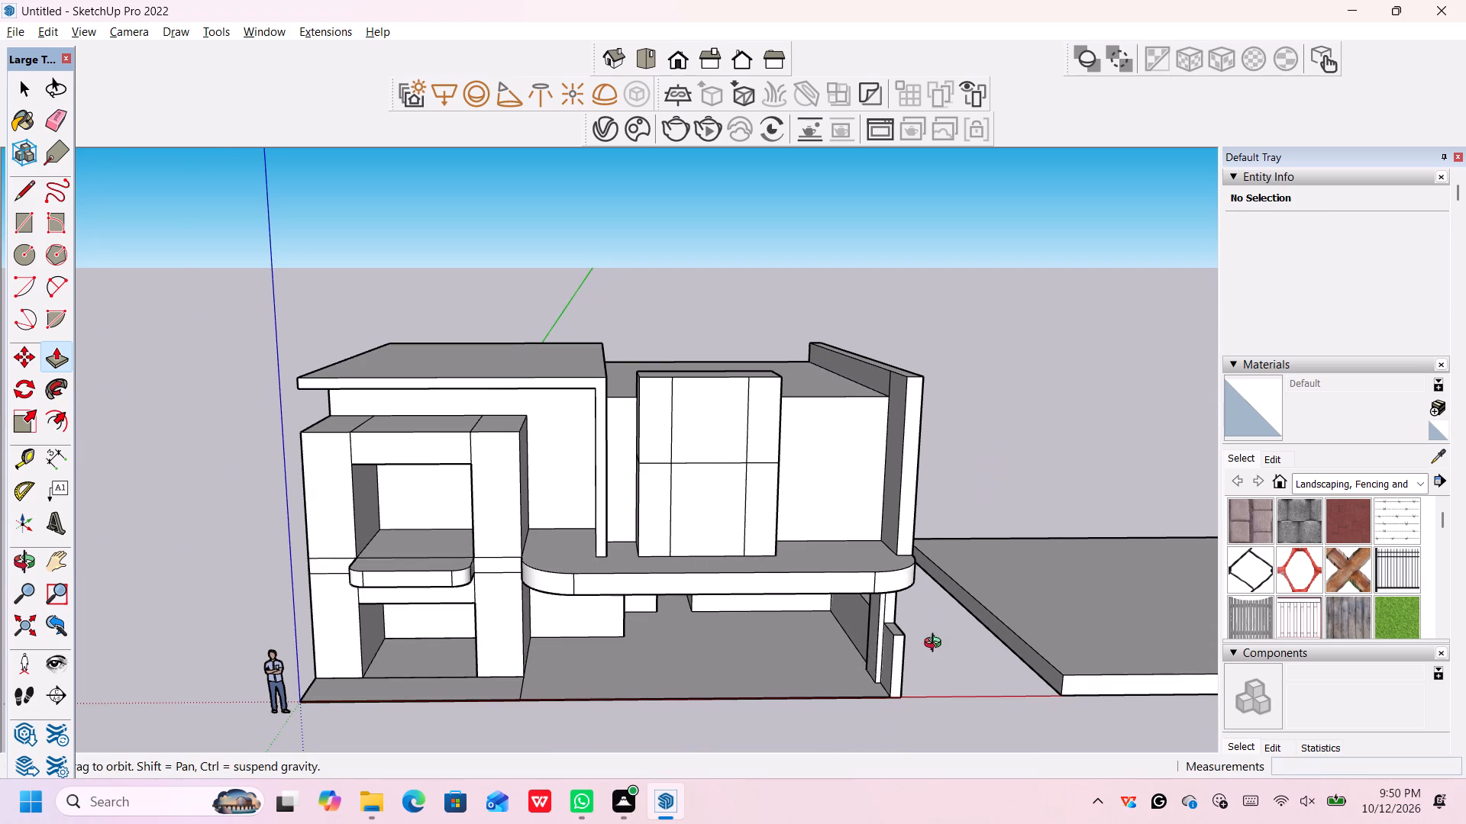
{"action": "middle_click_drag", "start_coordinate": [936, 645], "coordinate": [945, 517]}
{"action": "scroll", "coordinate": [835, 608], "scroll_direction": "down", "scroll_amount": 2}
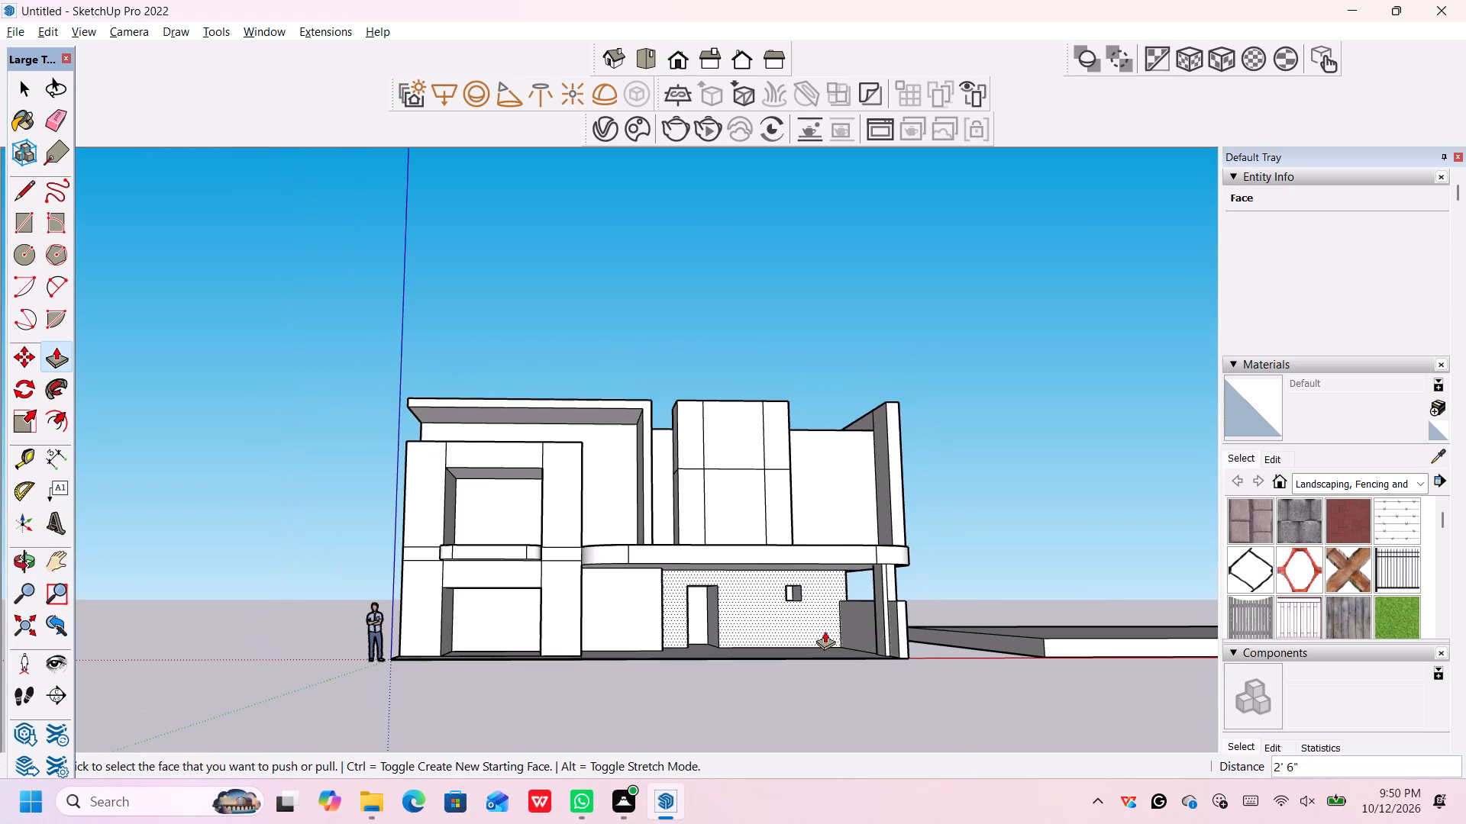
{"action": "middle_click_drag", "start_coordinate": [822, 633], "coordinate": [767, 671]}
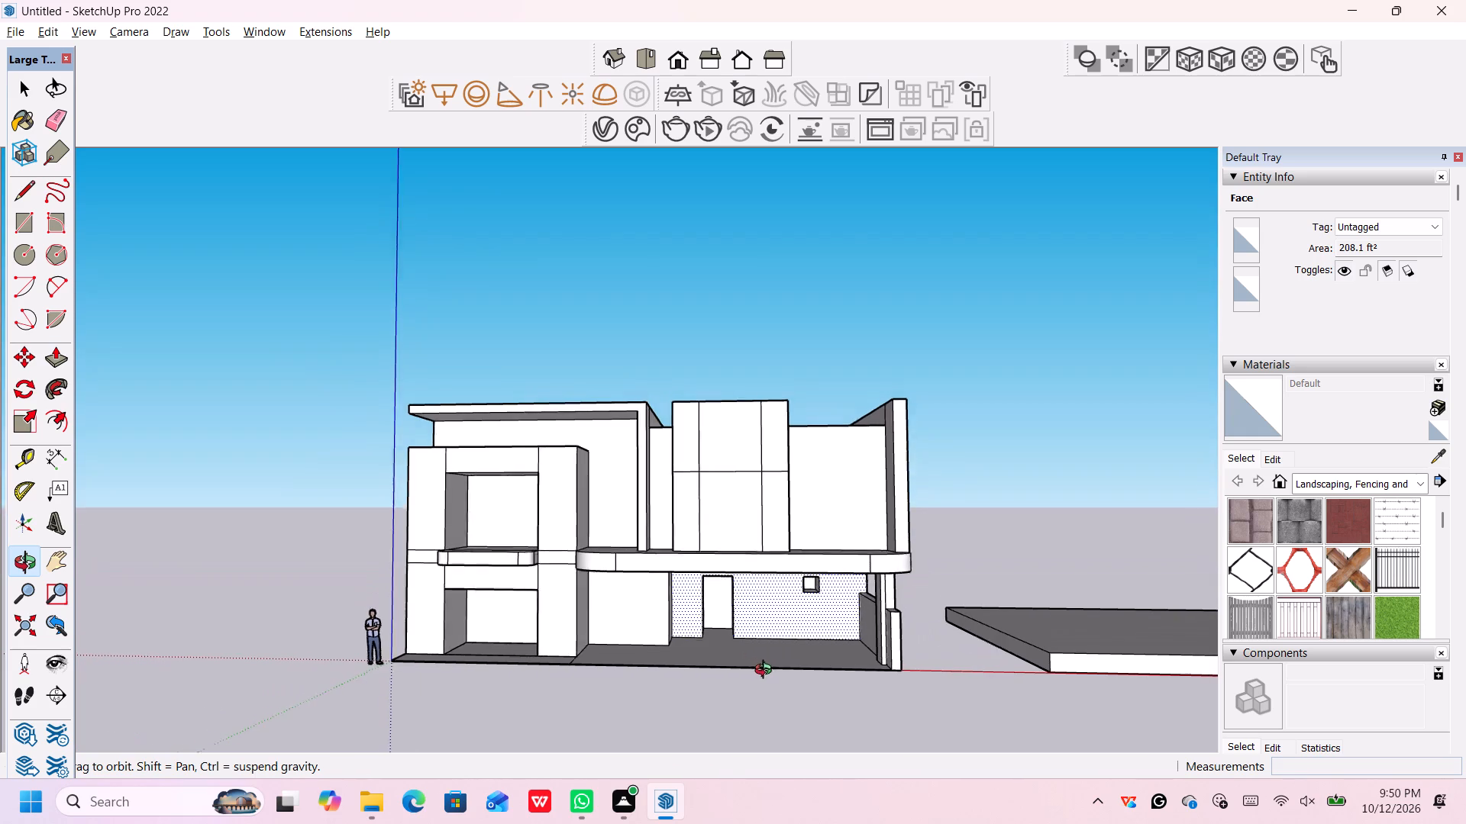
{"action": "middle_click_drag", "start_coordinate": [767, 671], "coordinate": [786, 674]}
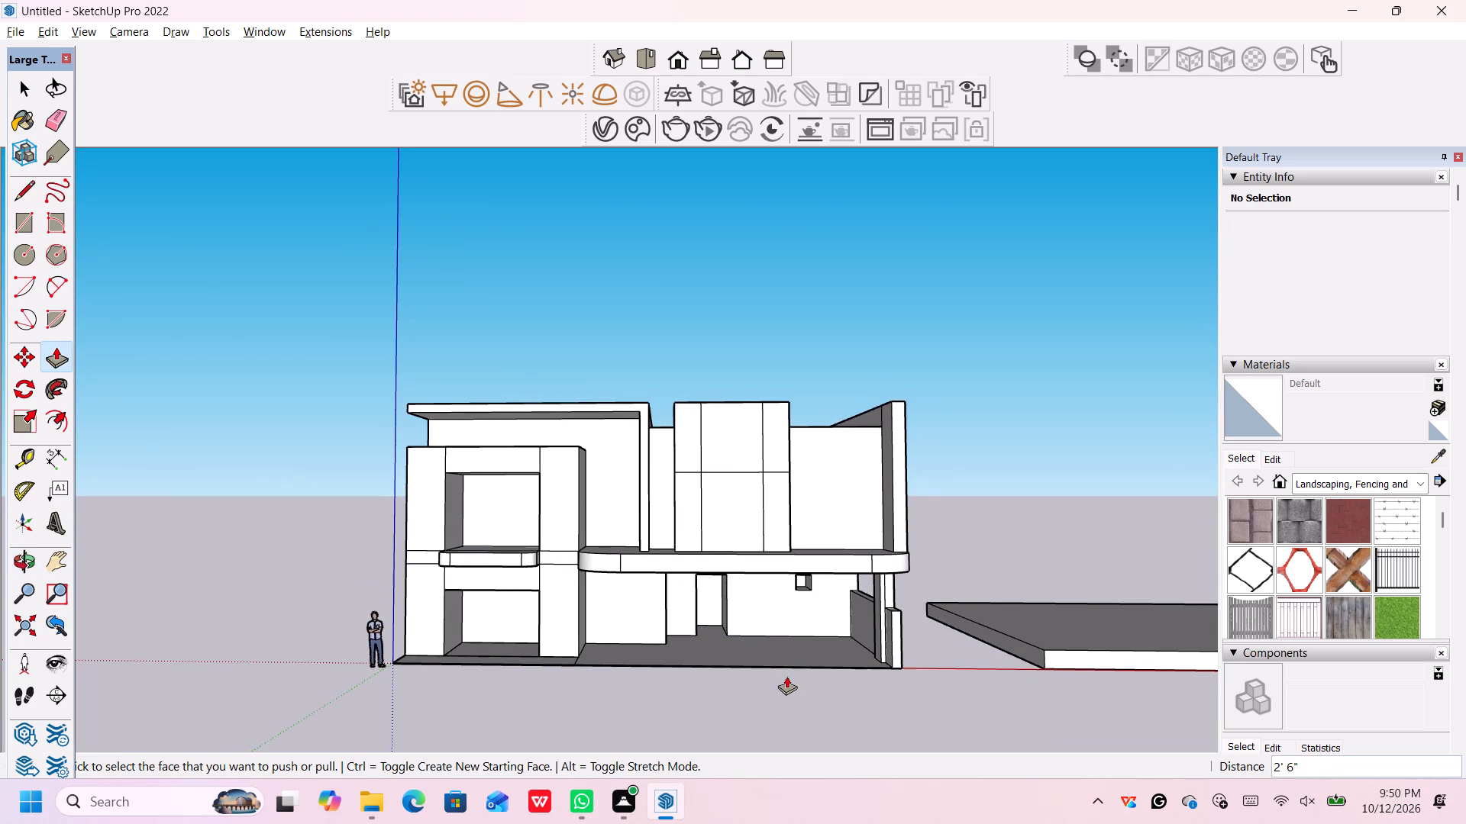
{"action": "scroll", "coordinate": [785, 674], "scroll_direction": "down", "scroll_amount": 2}
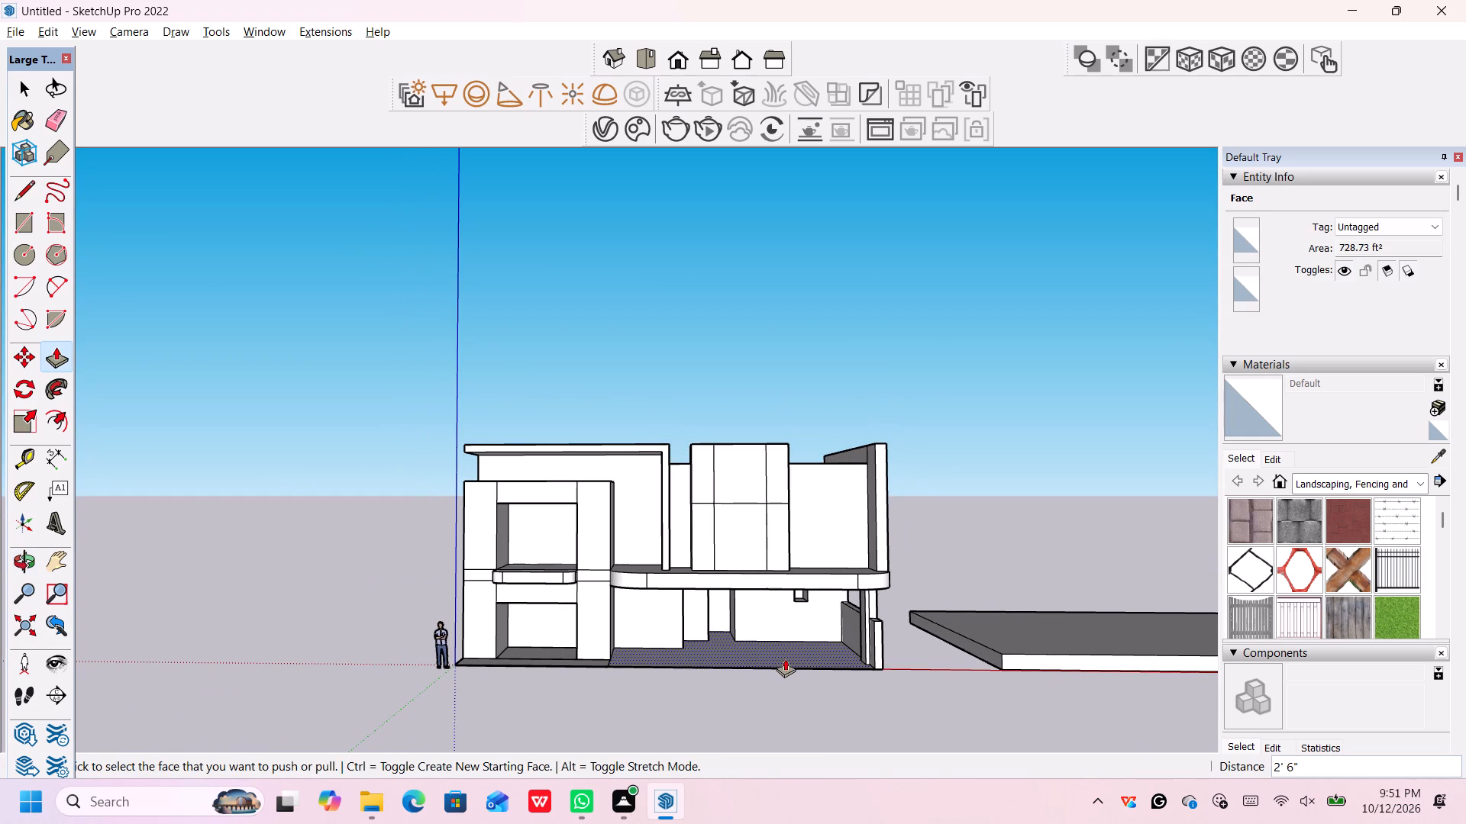
{"action": "scroll", "coordinate": [780, 652], "scroll_direction": "up", "scroll_amount": 2}
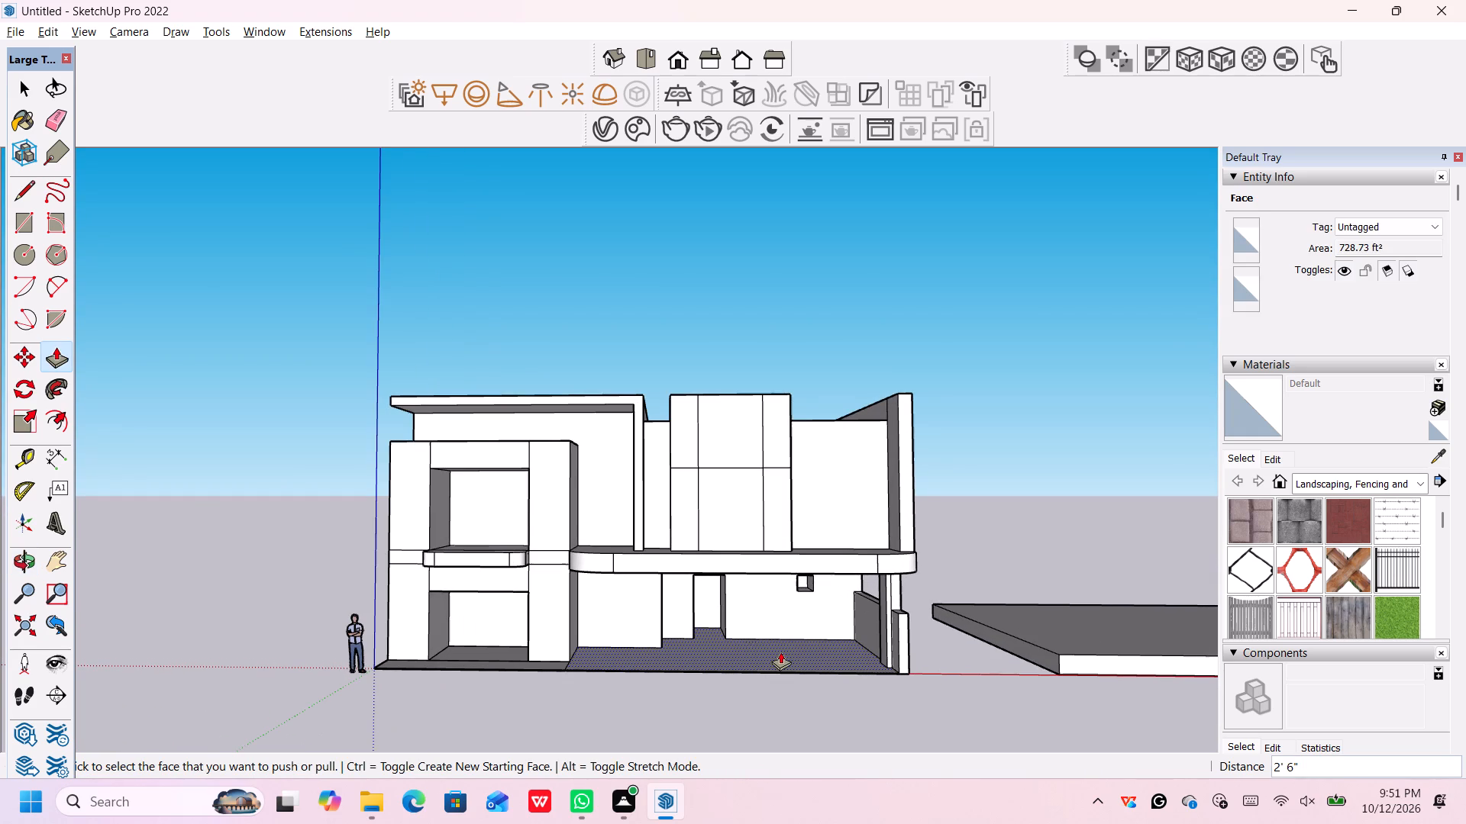
{"action": "middle_click_drag", "start_coordinate": [780, 652], "coordinate": [743, 660]}
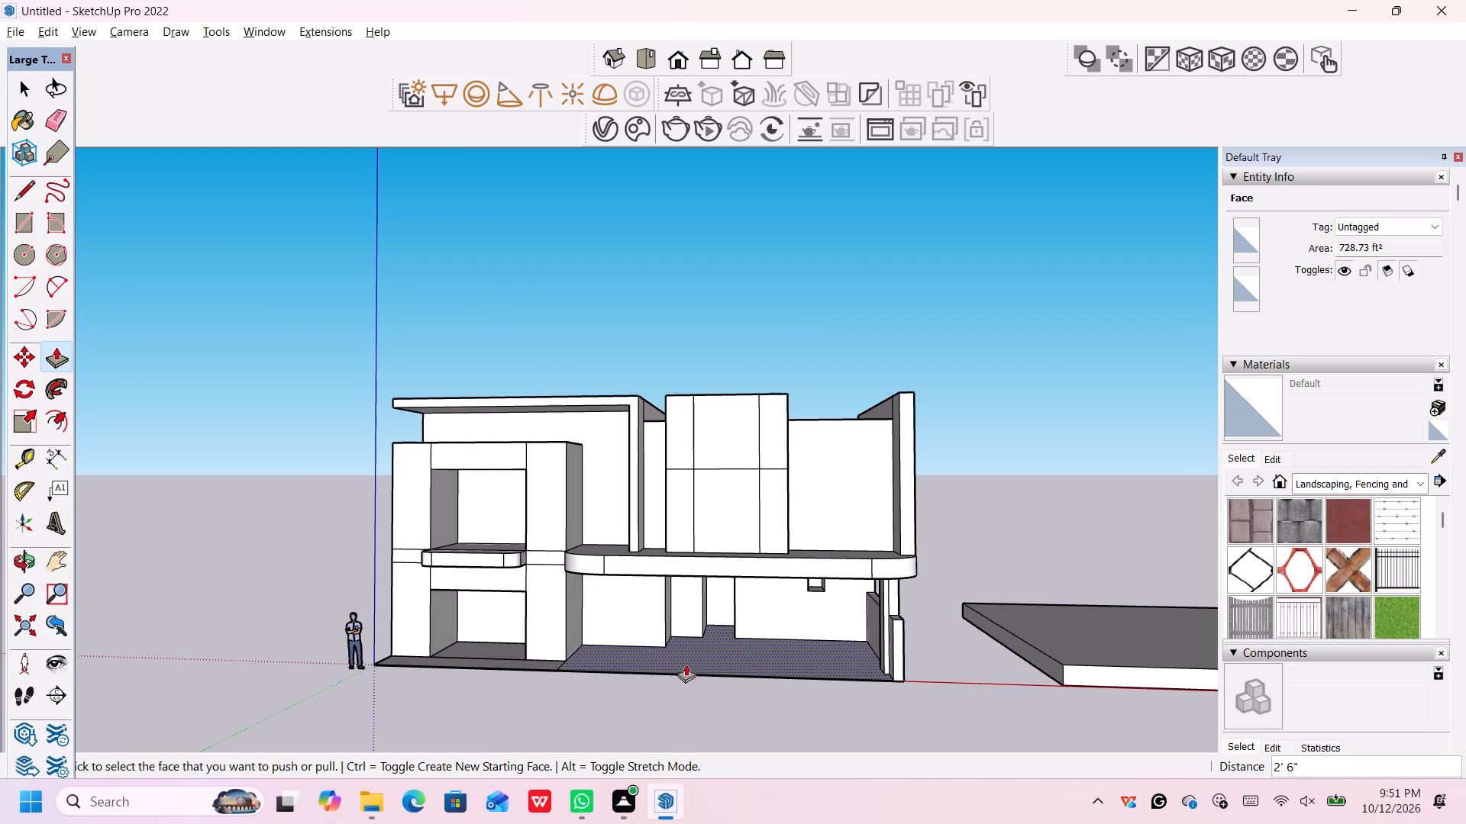
Extend the divided panel block 2' toward the tall end wall, pulling out both the upper and lower halves of its side face.
{"action": "middle_click_drag", "start_coordinate": [820, 652], "coordinate": [566, 654]}
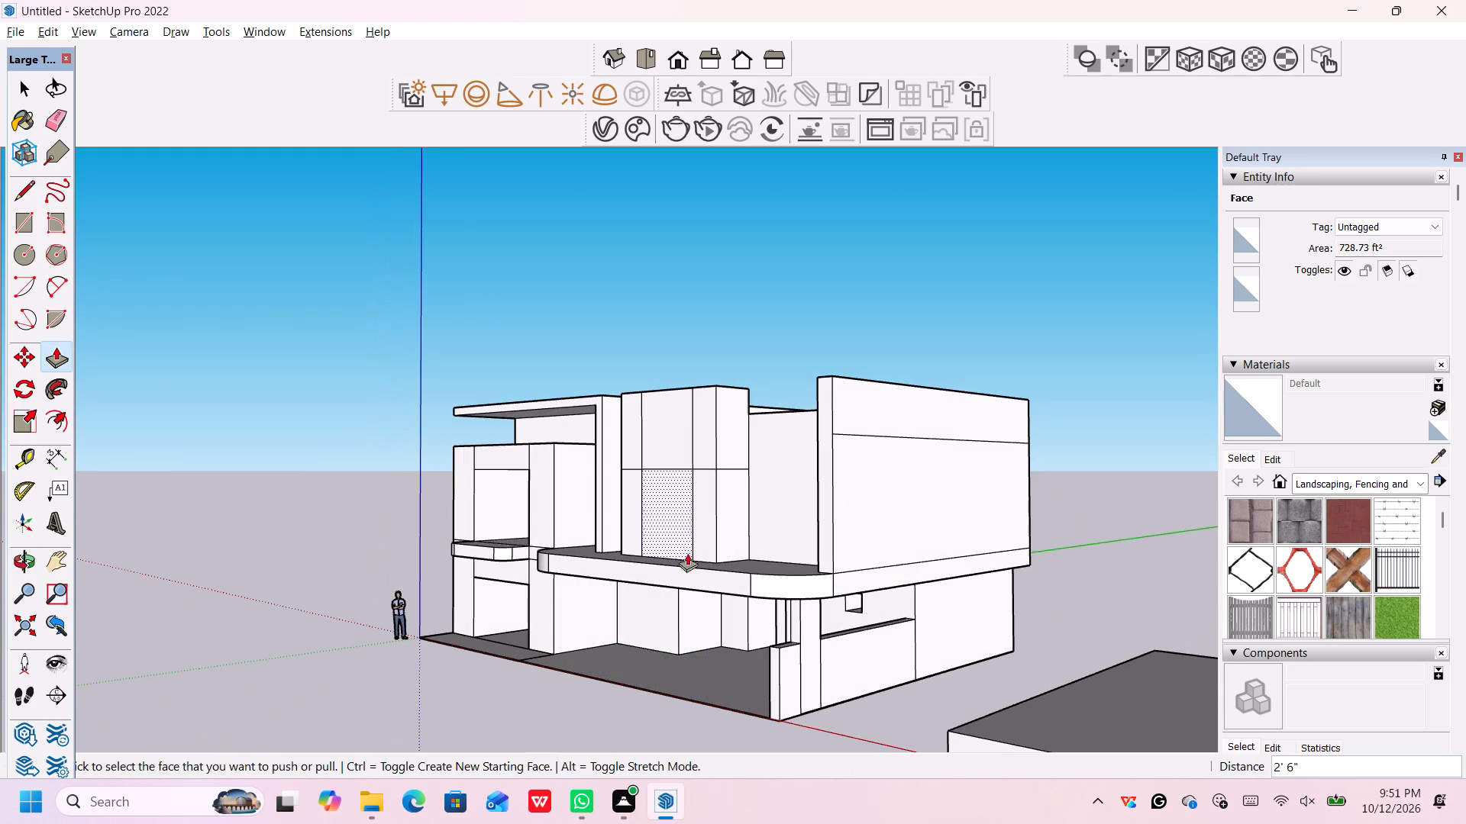
{"action": "left_click", "coordinate": [741, 447]}
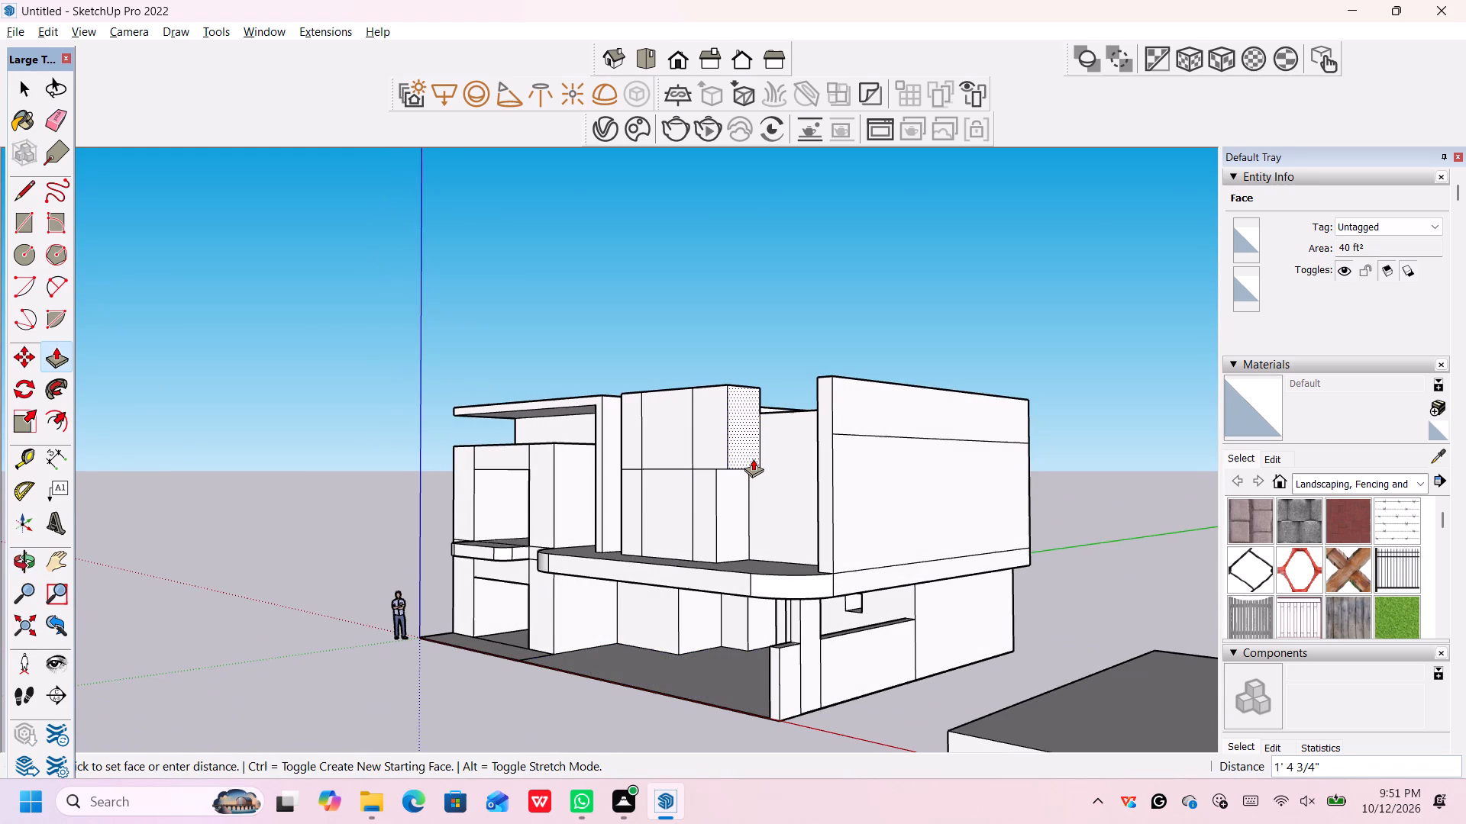
{"action": "type", "text": "2'"}
{"action": "key", "text": "Return"}
{"action": "left_click", "coordinate": [735, 511]}
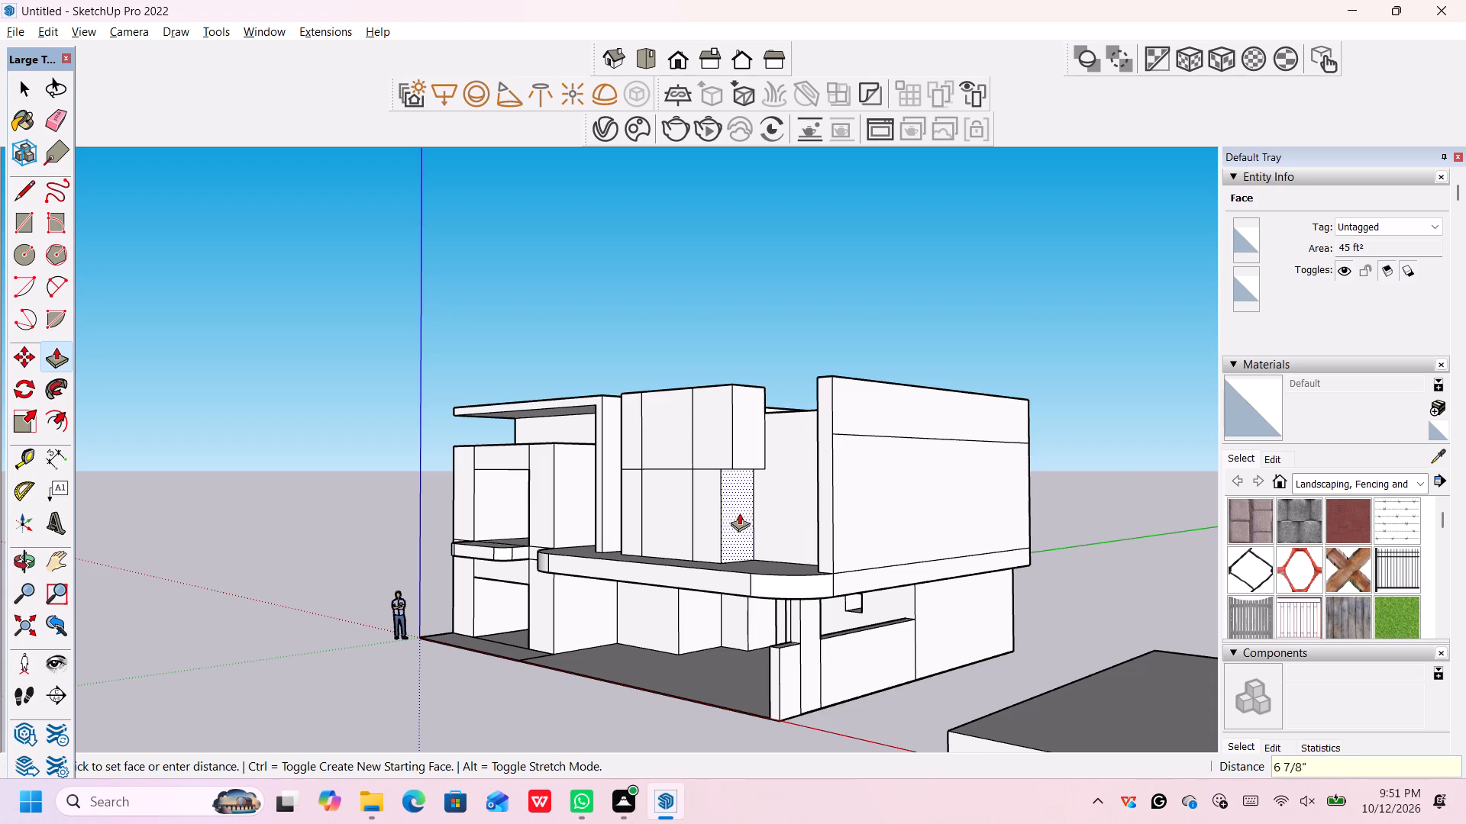
{"action": "left_click", "coordinate": [748, 472]}
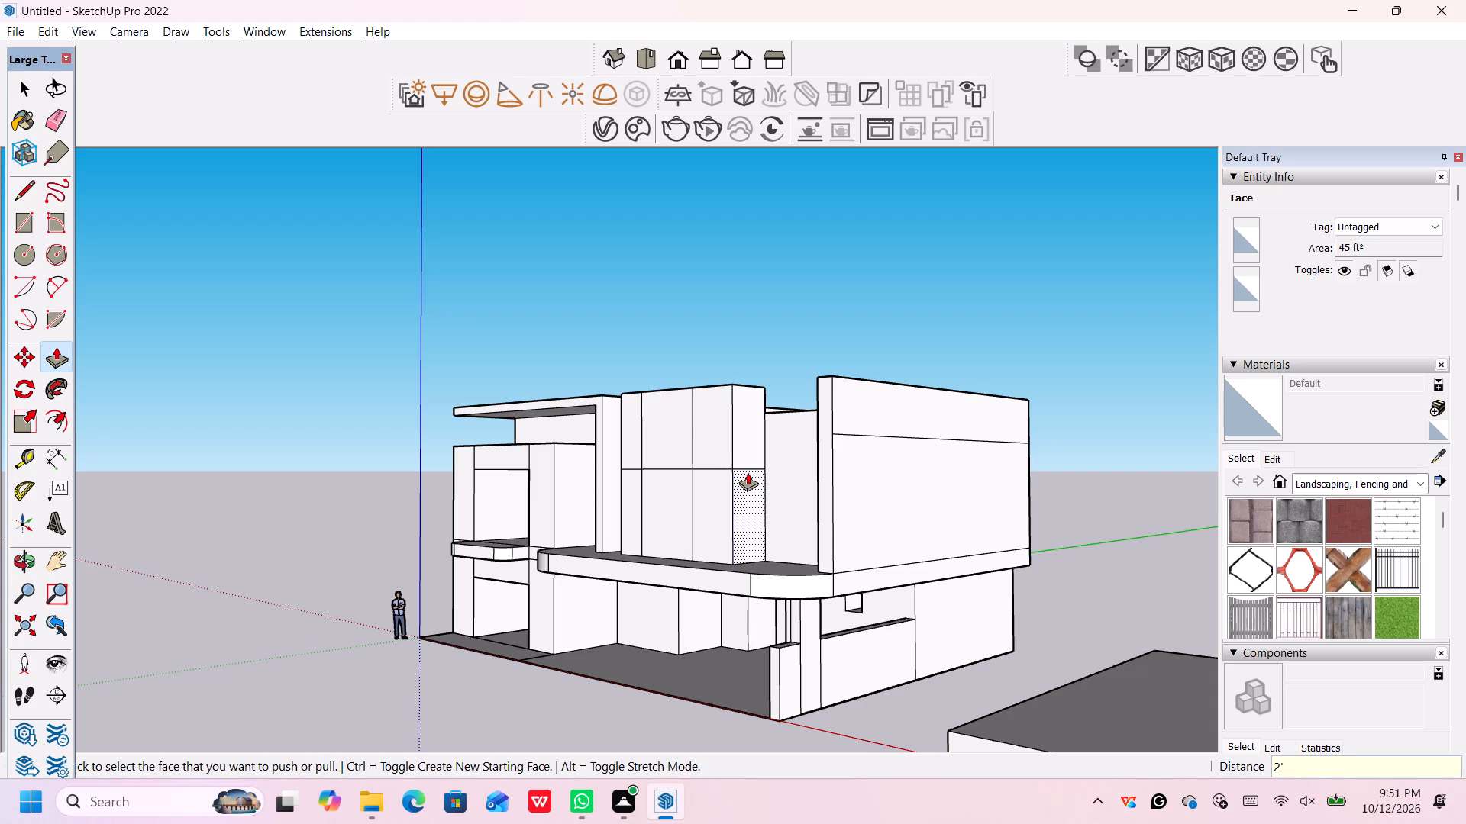
Examine the proportions of the villa's front facade with the widened panel block from several angles.
{"action": "scroll", "coordinate": [761, 511], "scroll_direction": "down", "scroll_amount": 12}
{"action": "middle_click_drag", "start_coordinate": [706, 629], "coordinate": [919, 671]}
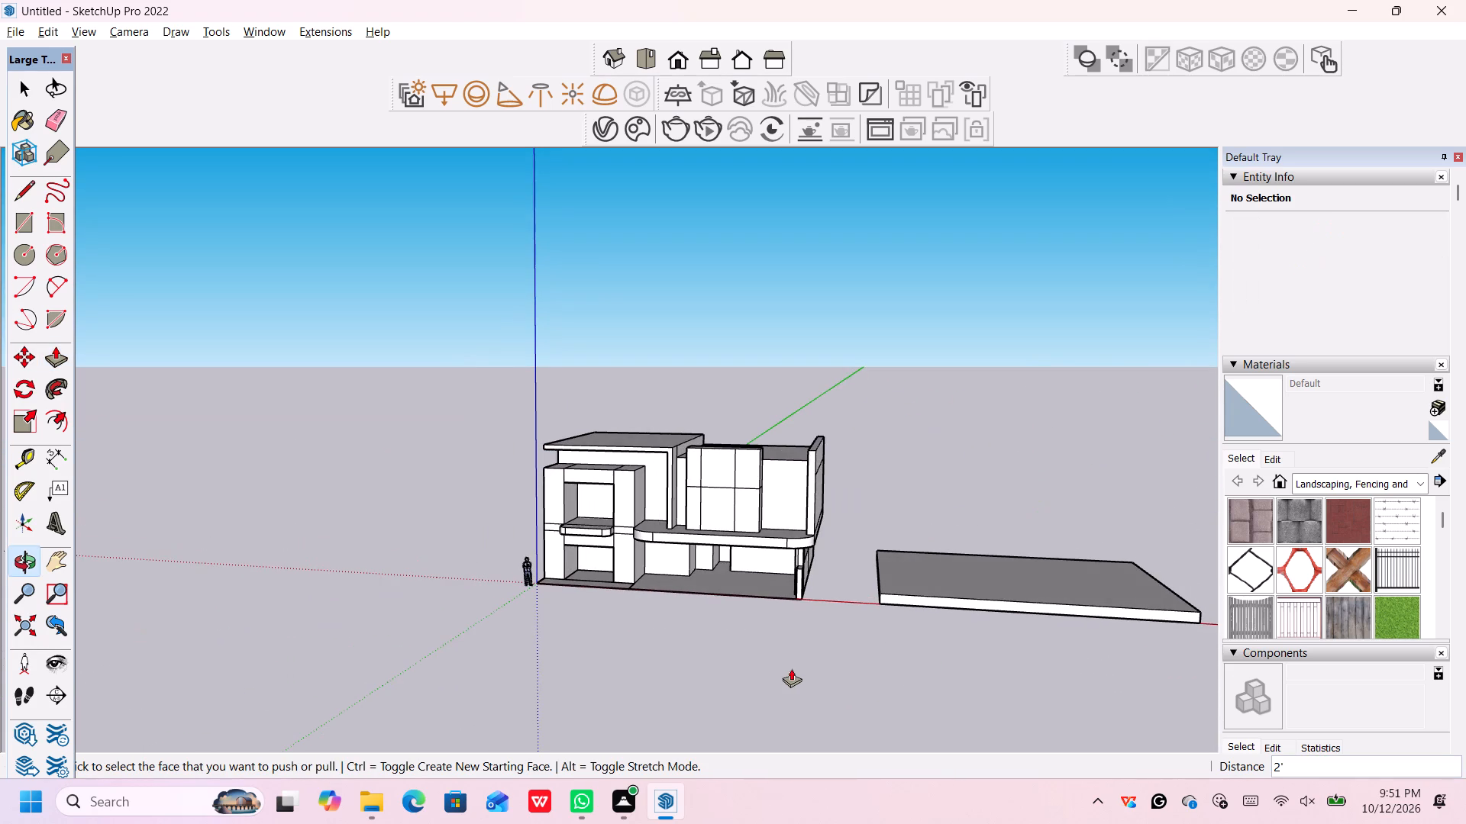
{"action": "scroll", "coordinate": [680, 617], "scroll_direction": "up", "scroll_amount": 3}
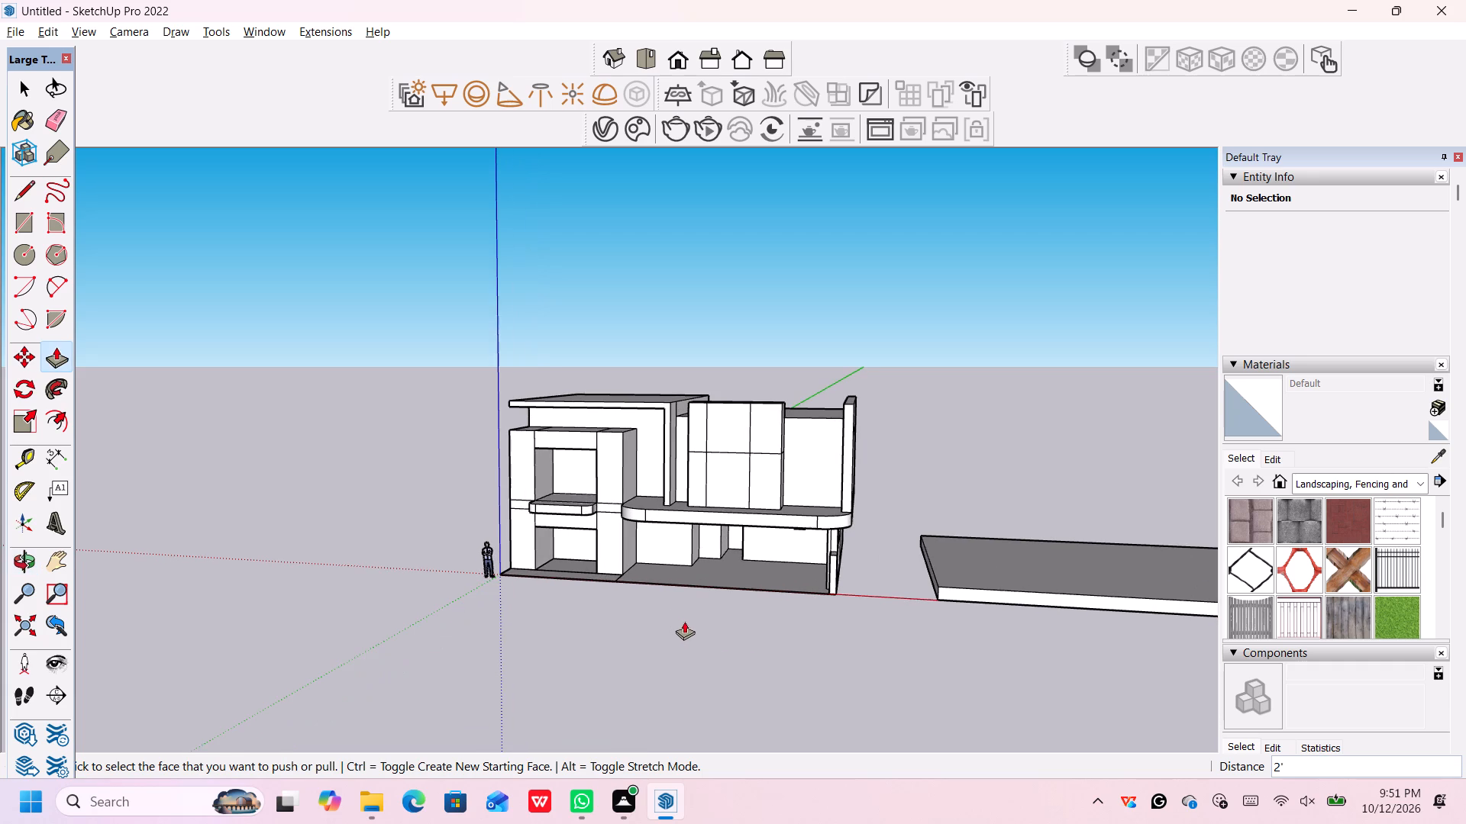
{"action": "middle_click_drag", "start_coordinate": [697, 631], "coordinate": [802, 623]}
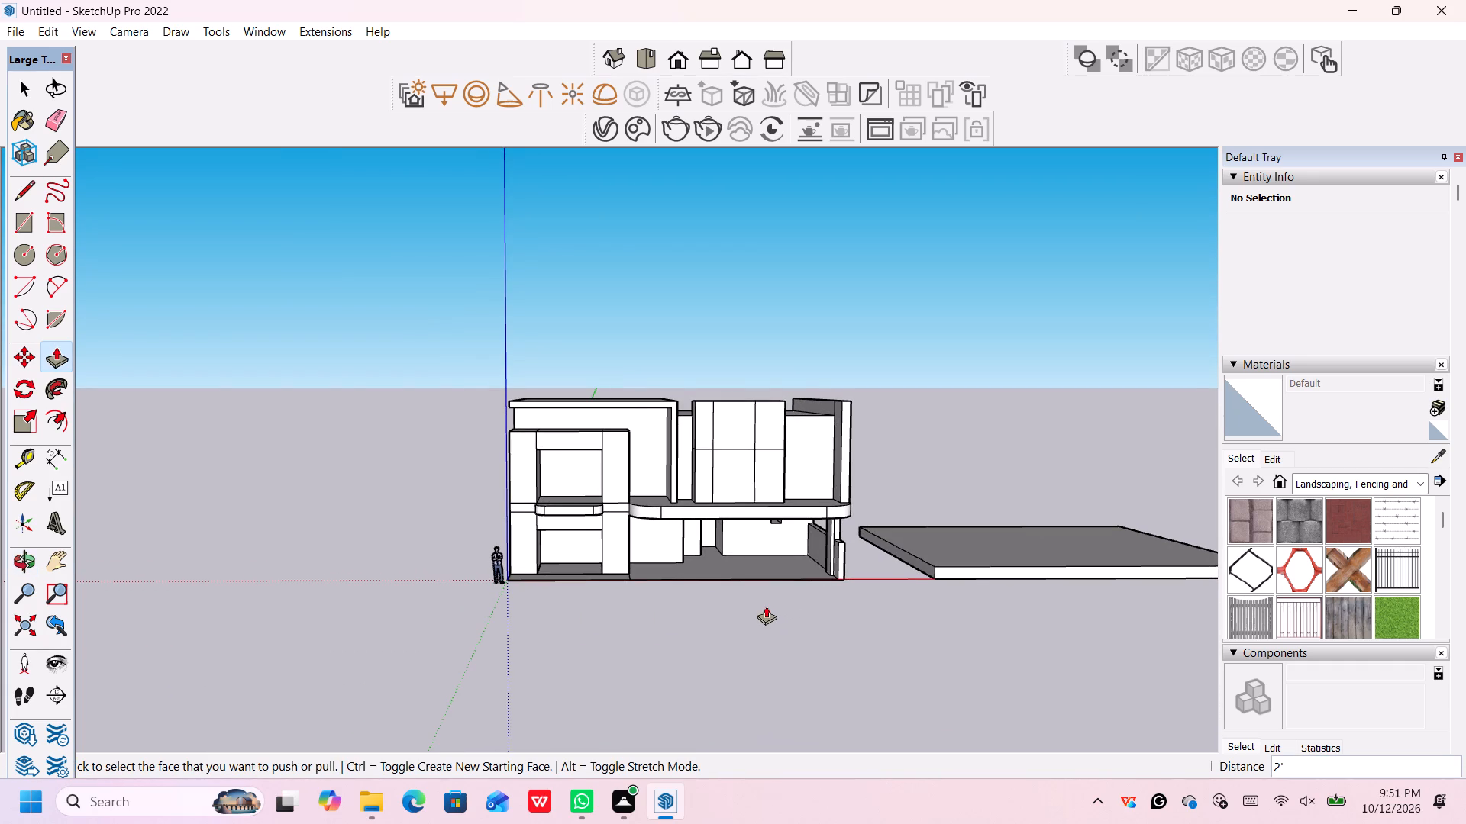
{"action": "middle_click_drag", "start_coordinate": [760, 605], "coordinate": [731, 600]}
{"action": "scroll", "coordinate": [731, 599], "scroll_direction": "up", "scroll_amount": 3}
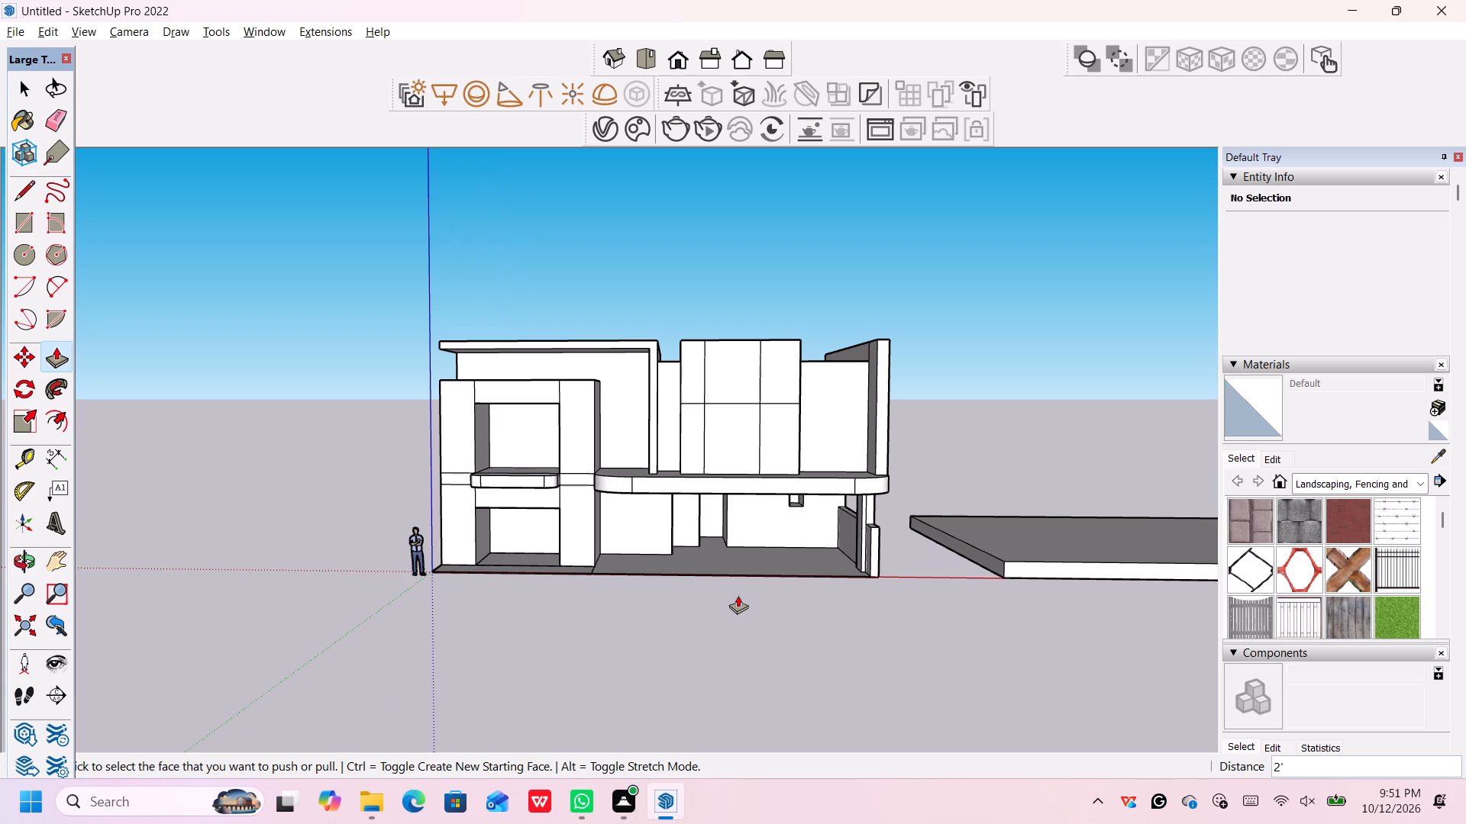
{"action": "scroll", "coordinate": [747, 578], "scroll_direction": "up", "scroll_amount": 2}
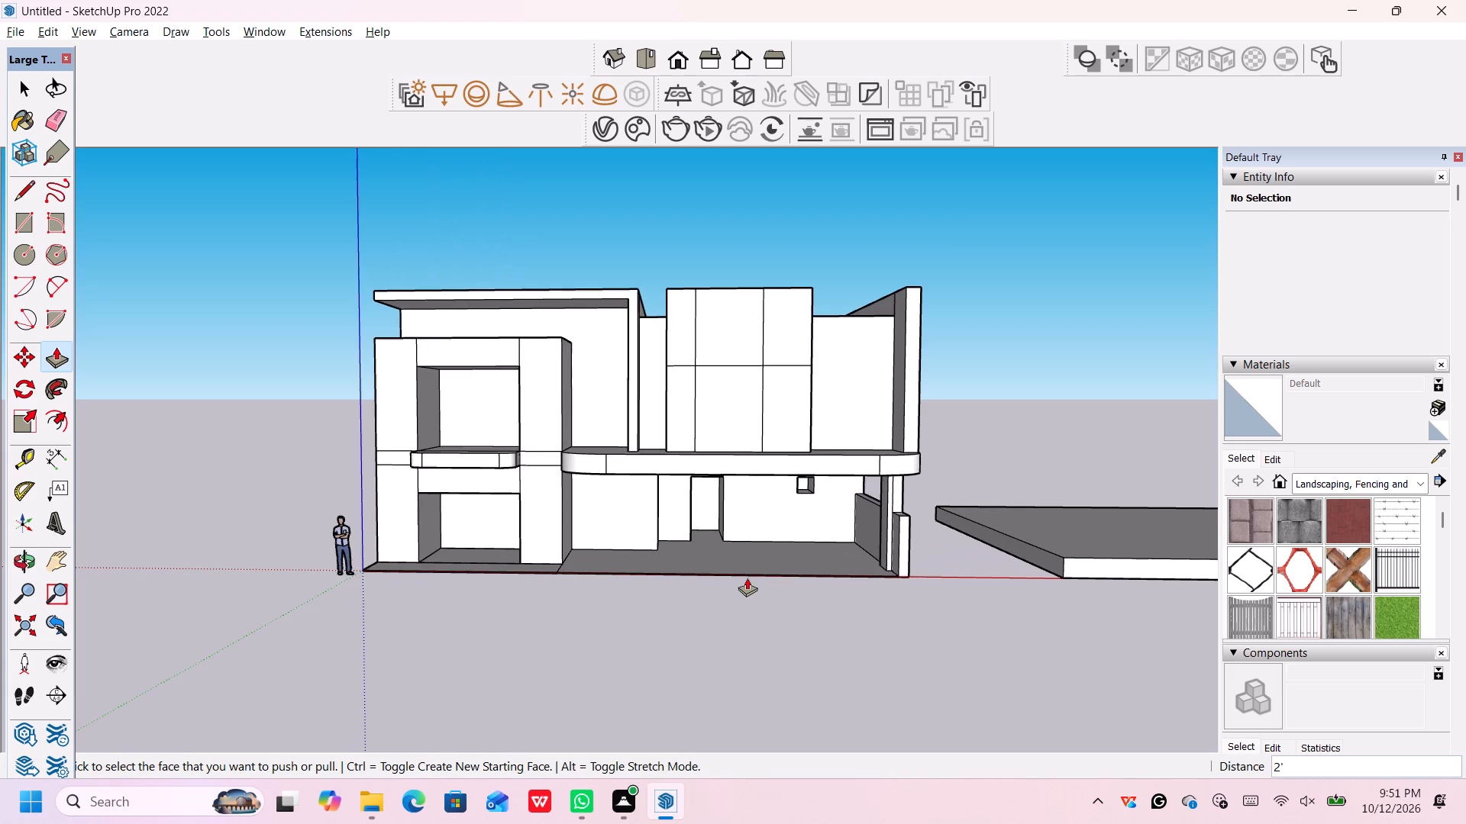
{"action": "middle_click_drag", "start_coordinate": [747, 581], "coordinate": [764, 640]}
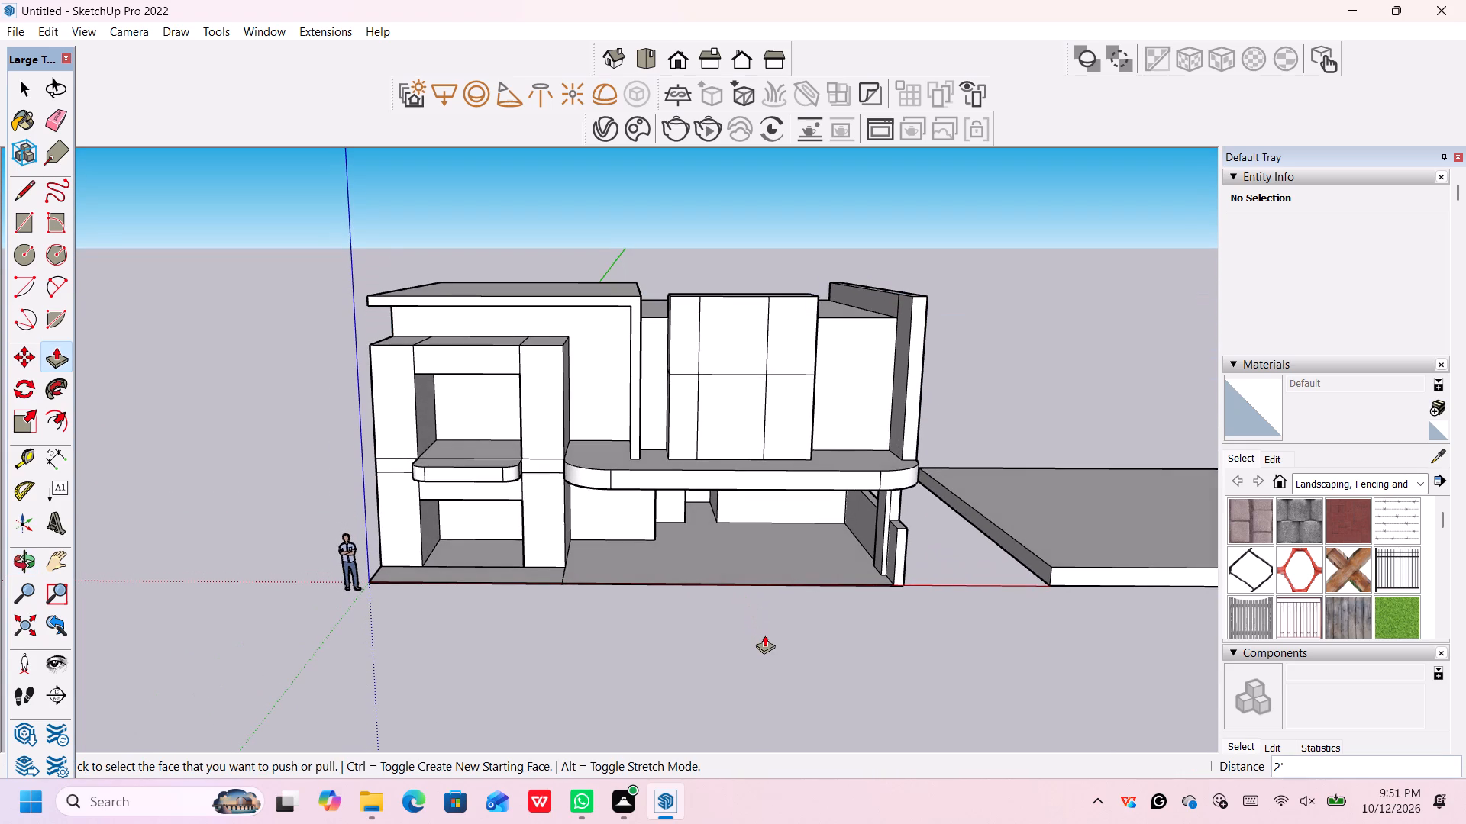
{"action": "middle_click_drag", "start_coordinate": [764, 633], "coordinate": [813, 626]}
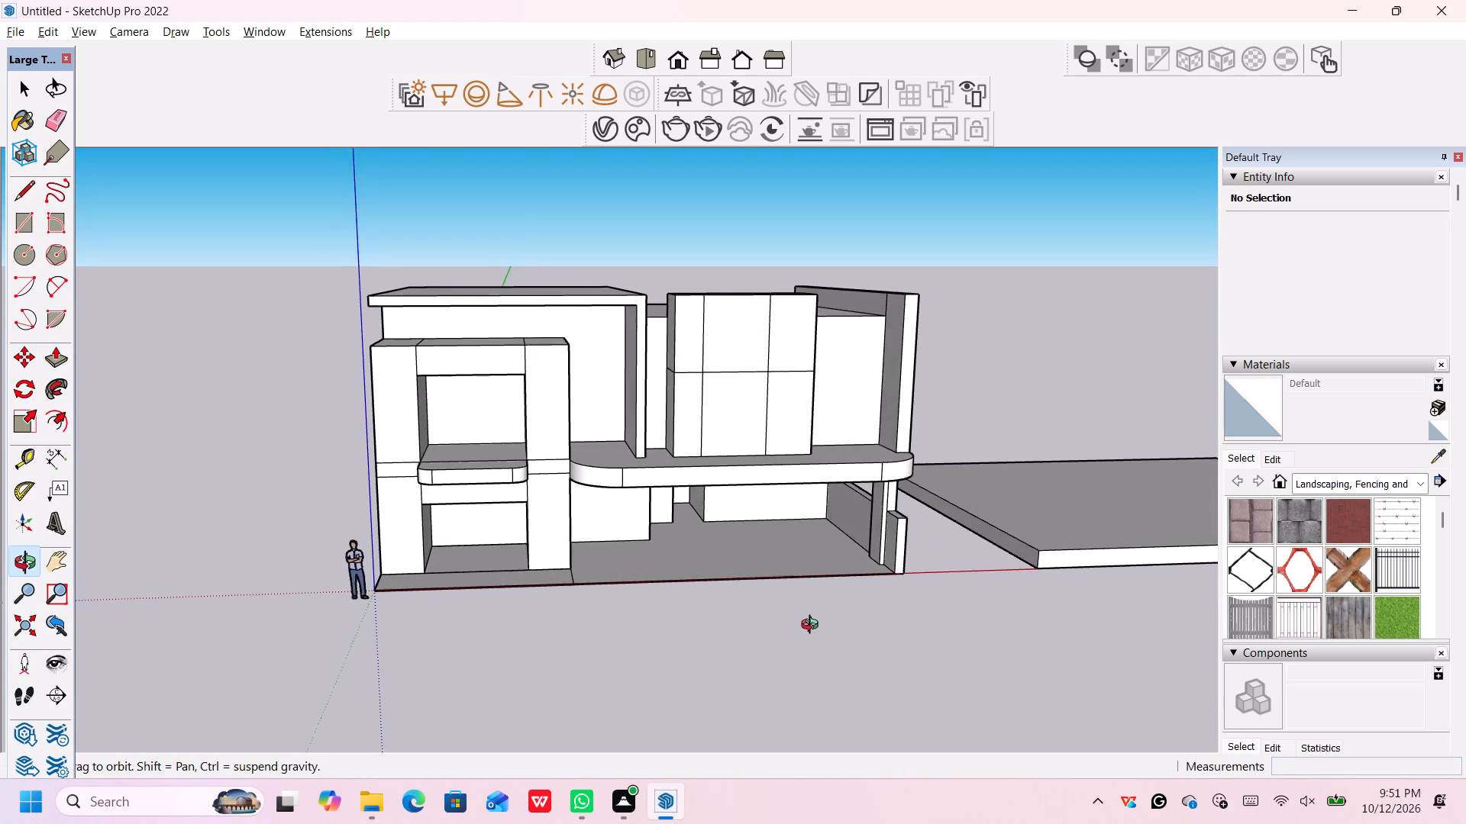
{"action": "middle_click_drag", "start_coordinate": [813, 626], "coordinate": [817, 626]}
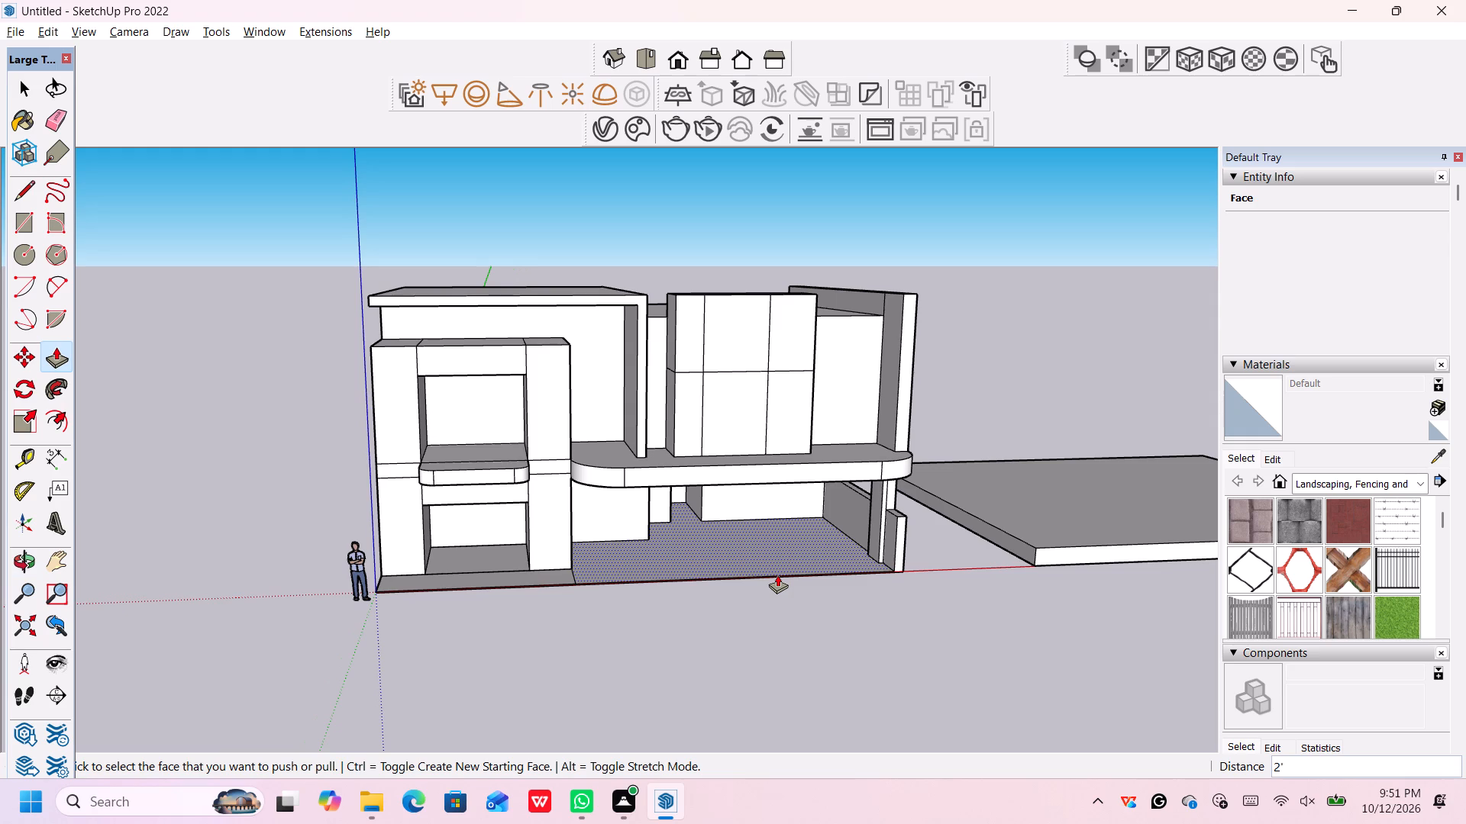
Delete the vertical and horizontal dividing lines on the first-floor panel block's front face, leaving one undivided face.
{"action": "middle_click_drag", "start_coordinate": [777, 575], "coordinate": [773, 575]}
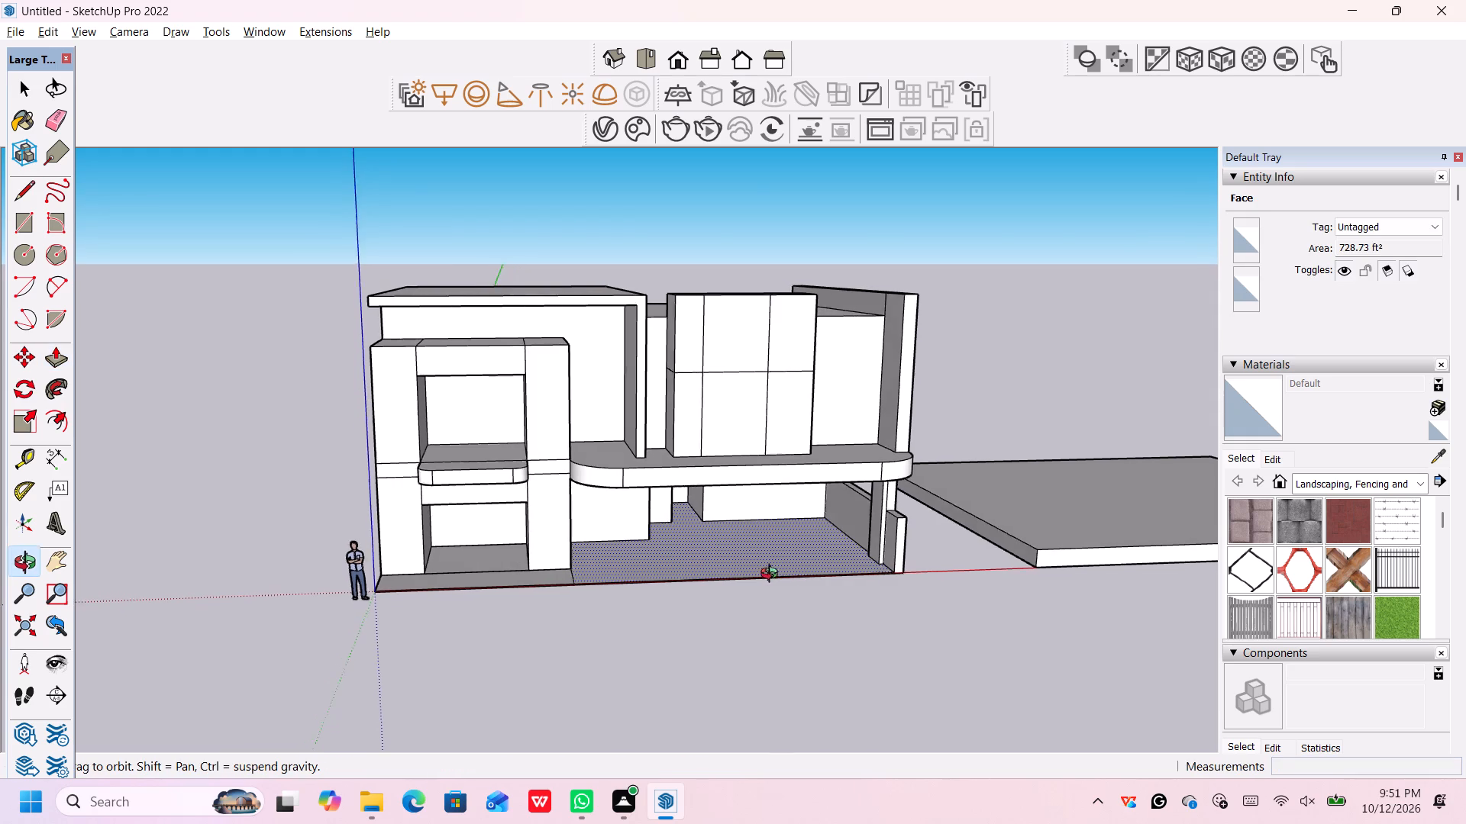
{"action": "middle_click_drag", "start_coordinate": [773, 575], "coordinate": [765, 574]}
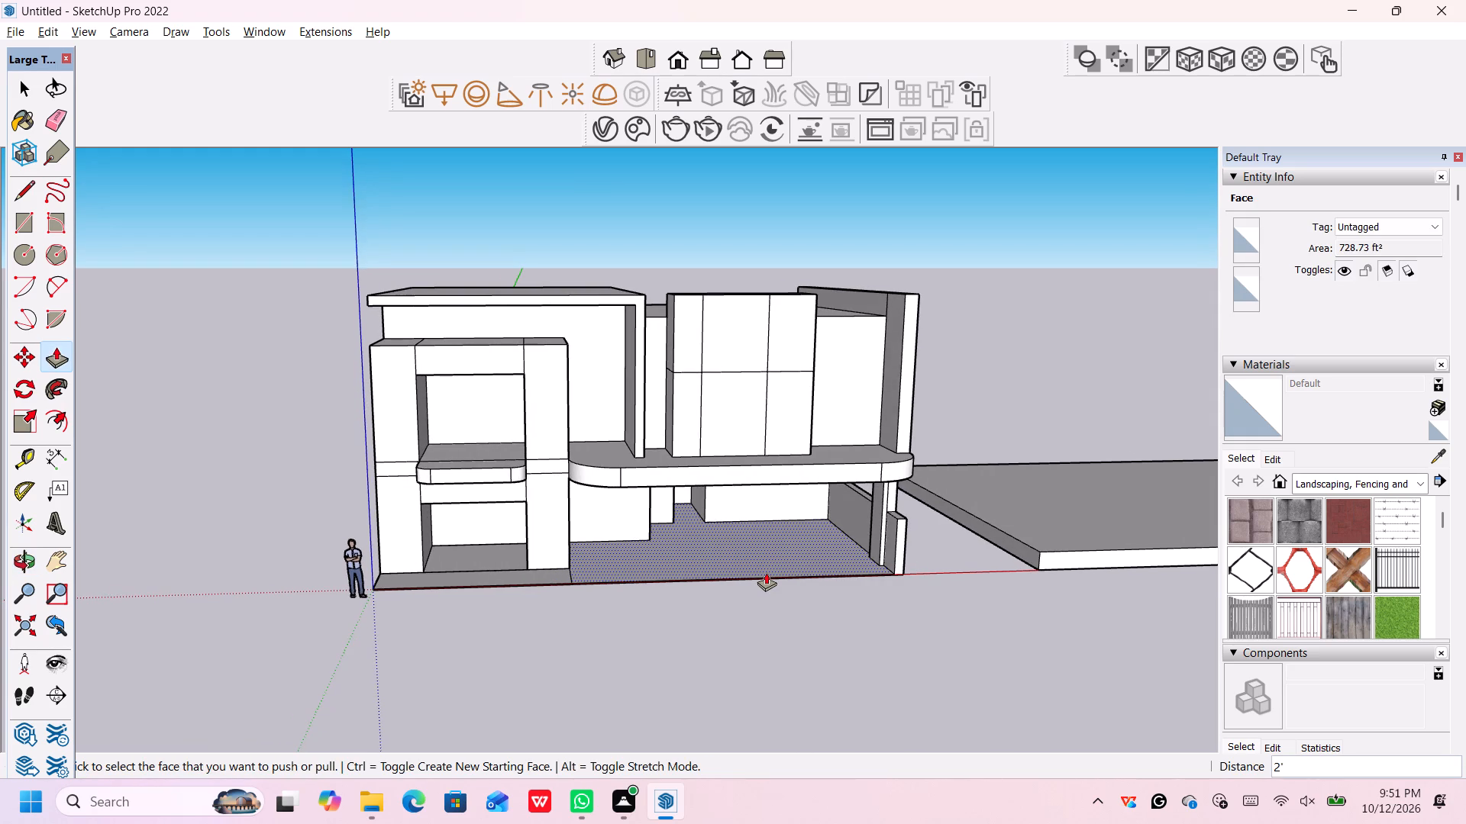
{"action": "key", "text": "space"}
{"action": "left_click", "coordinate": [767, 375]}
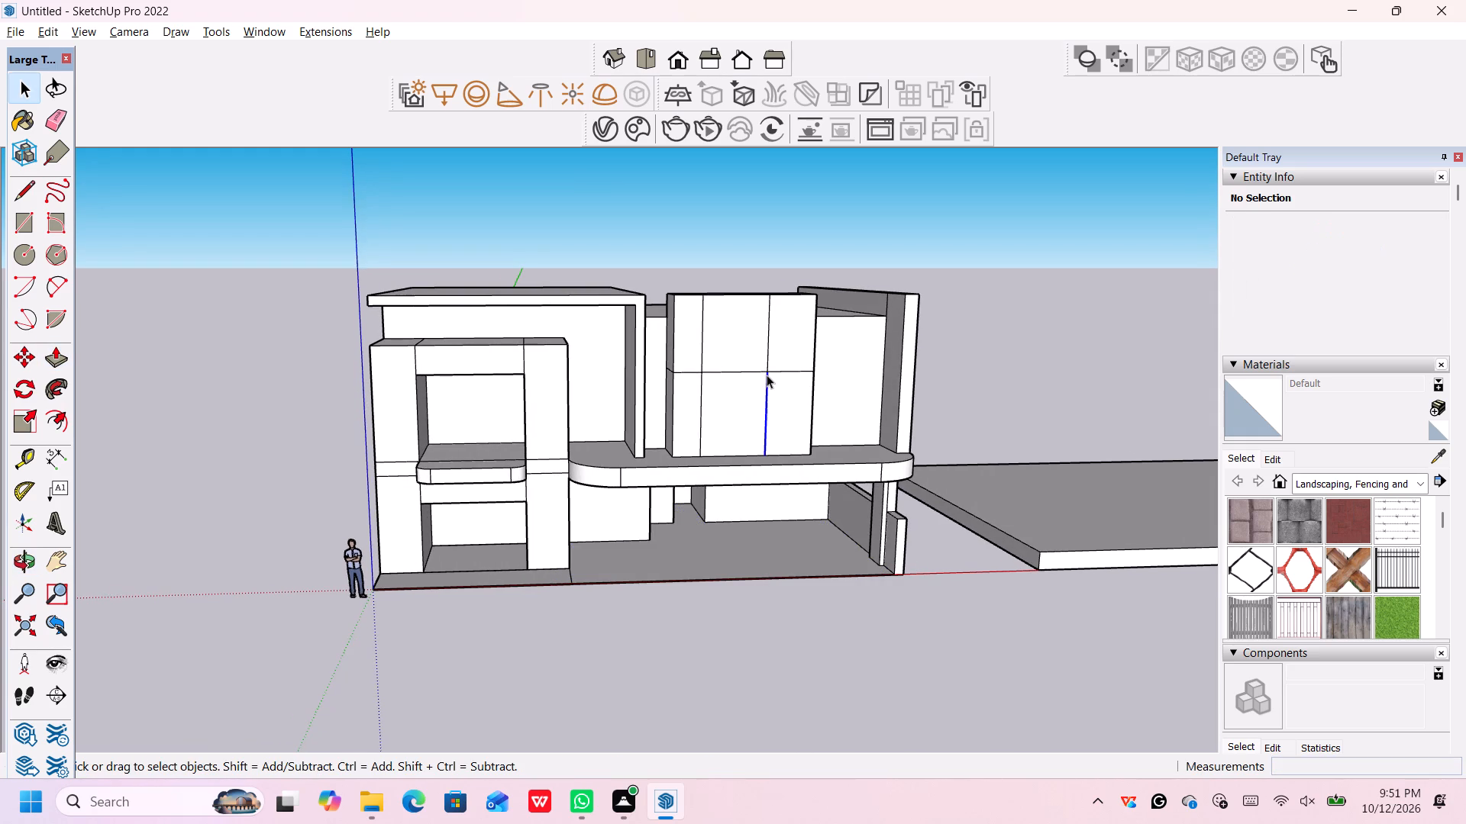
{"action": "key", "text": "Delete"}
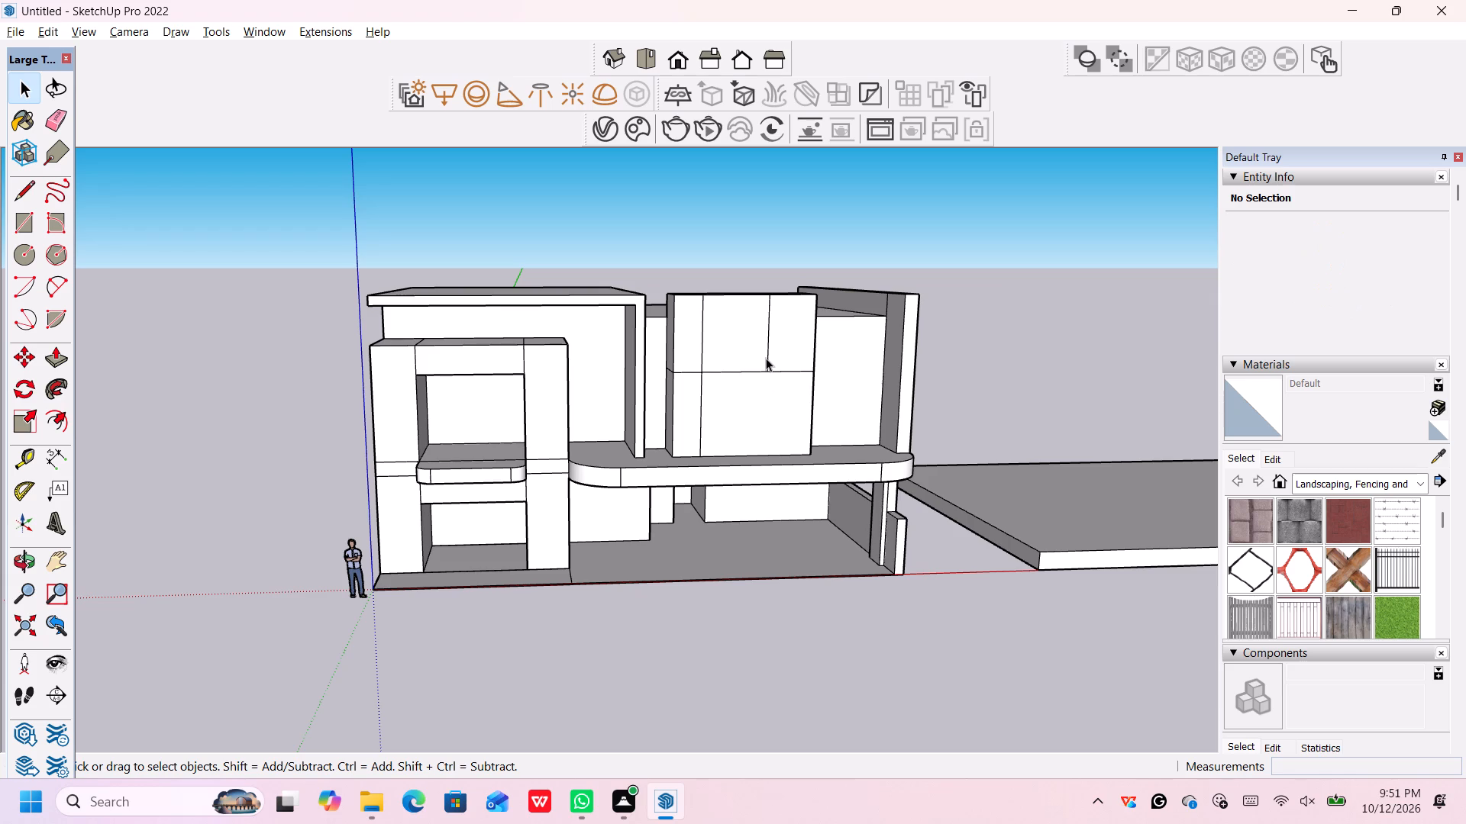
{"action": "left_click", "coordinate": [766, 358]}
{"action": "key", "text": "Delete"}
{"action": "left_click", "coordinate": [764, 368]}
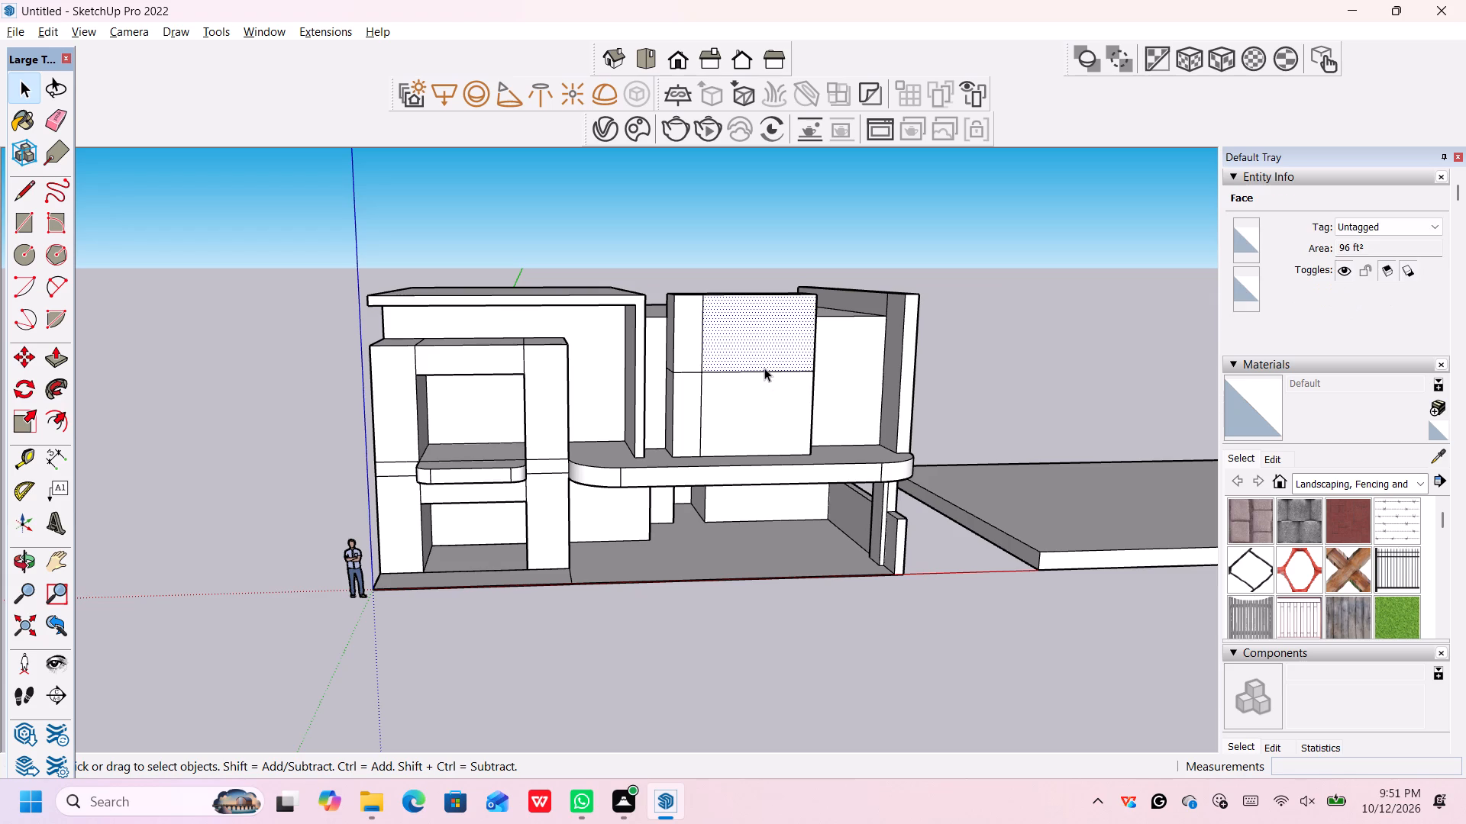
{"action": "left_click", "coordinate": [764, 372]}
{"action": "key", "text": "Delete"}
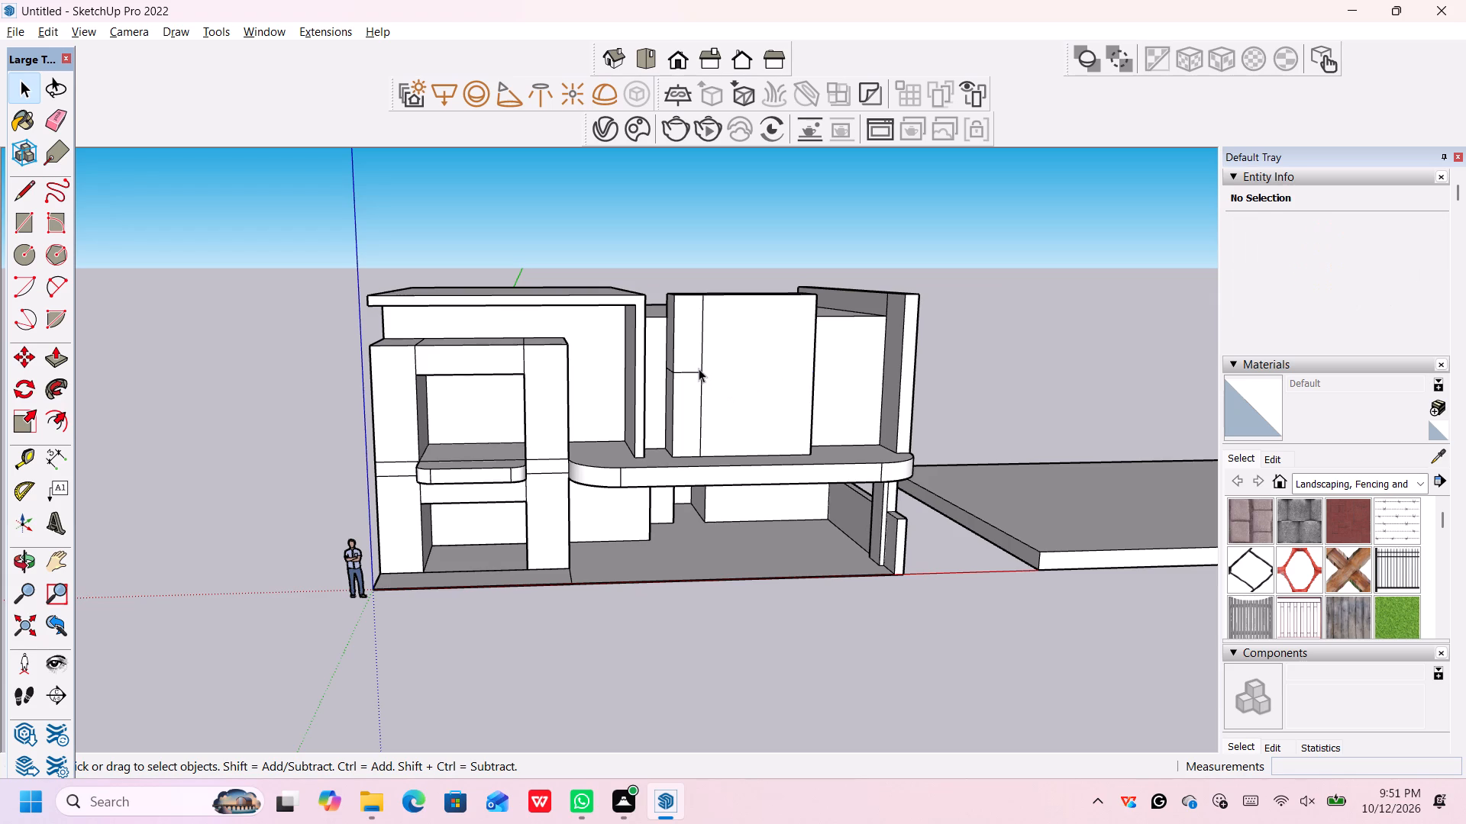
{"action": "left_click", "coordinate": [698, 369]}
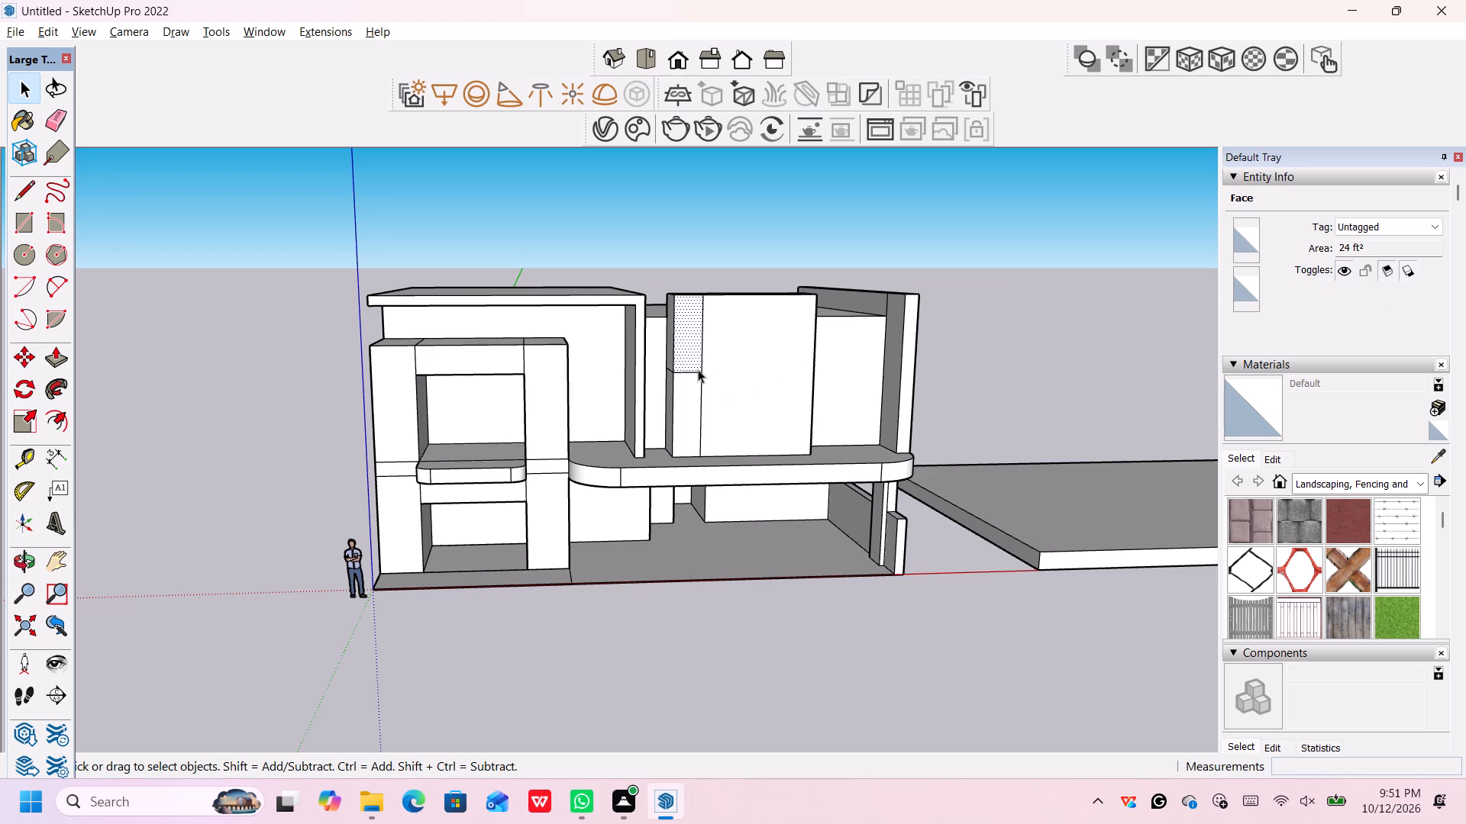
{"action": "left_click", "coordinate": [696, 370]}
{"action": "key", "text": "Delete"}
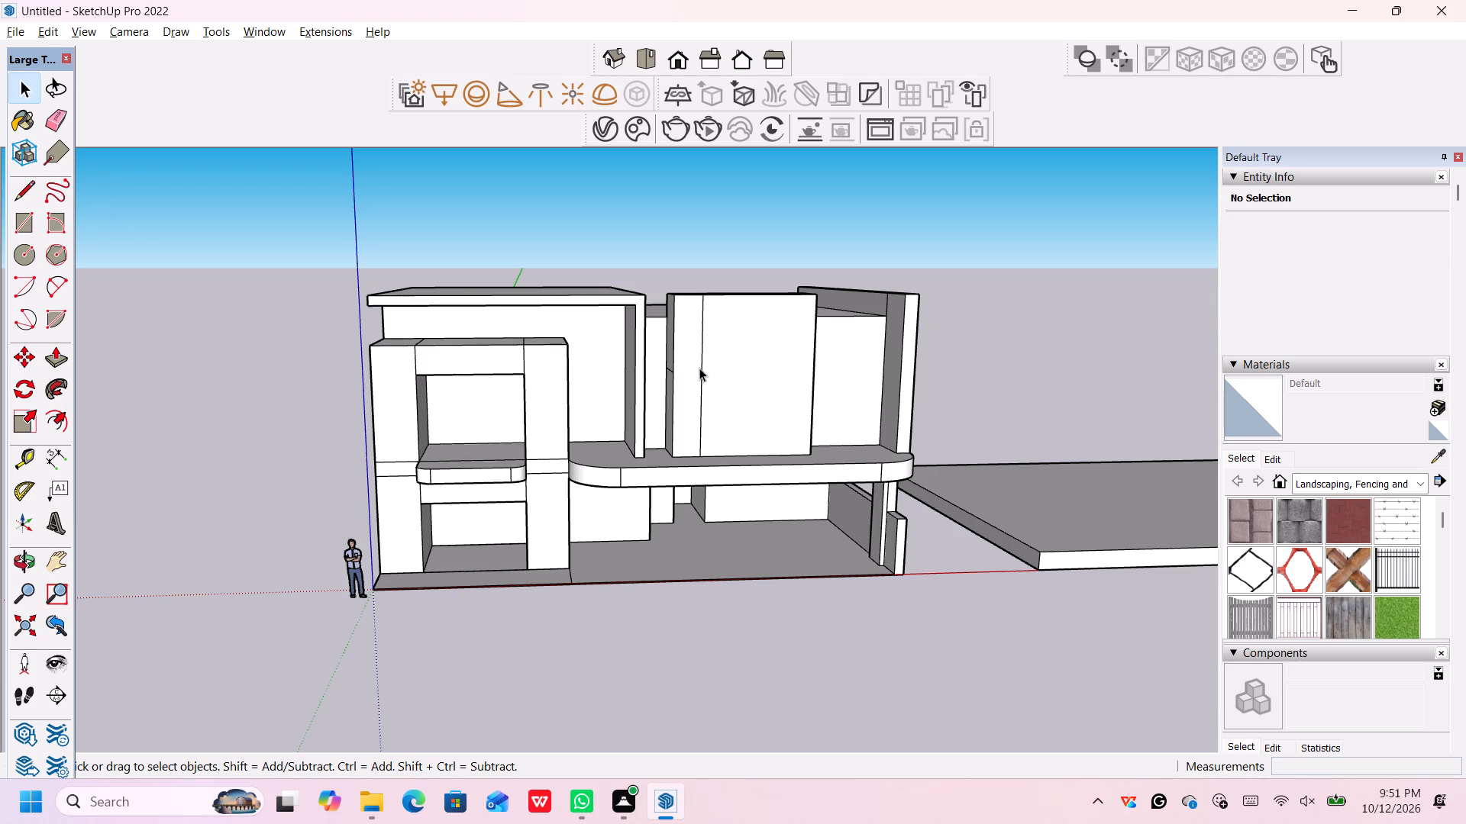
{"action": "left_click", "coordinate": [699, 368]}
{"action": "key", "text": "Delete"}
Place vertical guides on the panel block's front face, 3.5' in from each of its two side edges.
{"action": "key", "text": "t"}
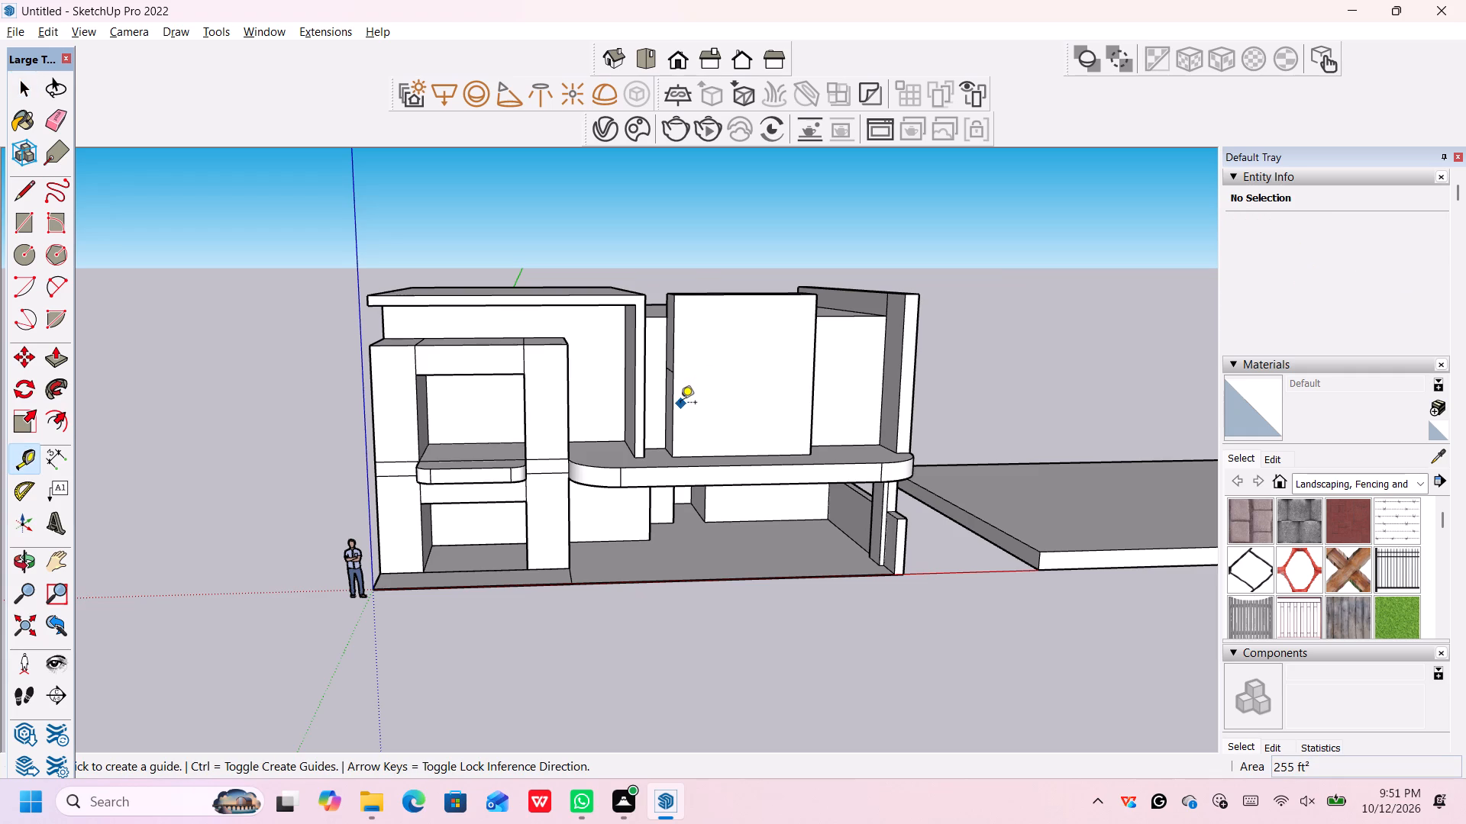
{"action": "left_click", "coordinate": [678, 404]}
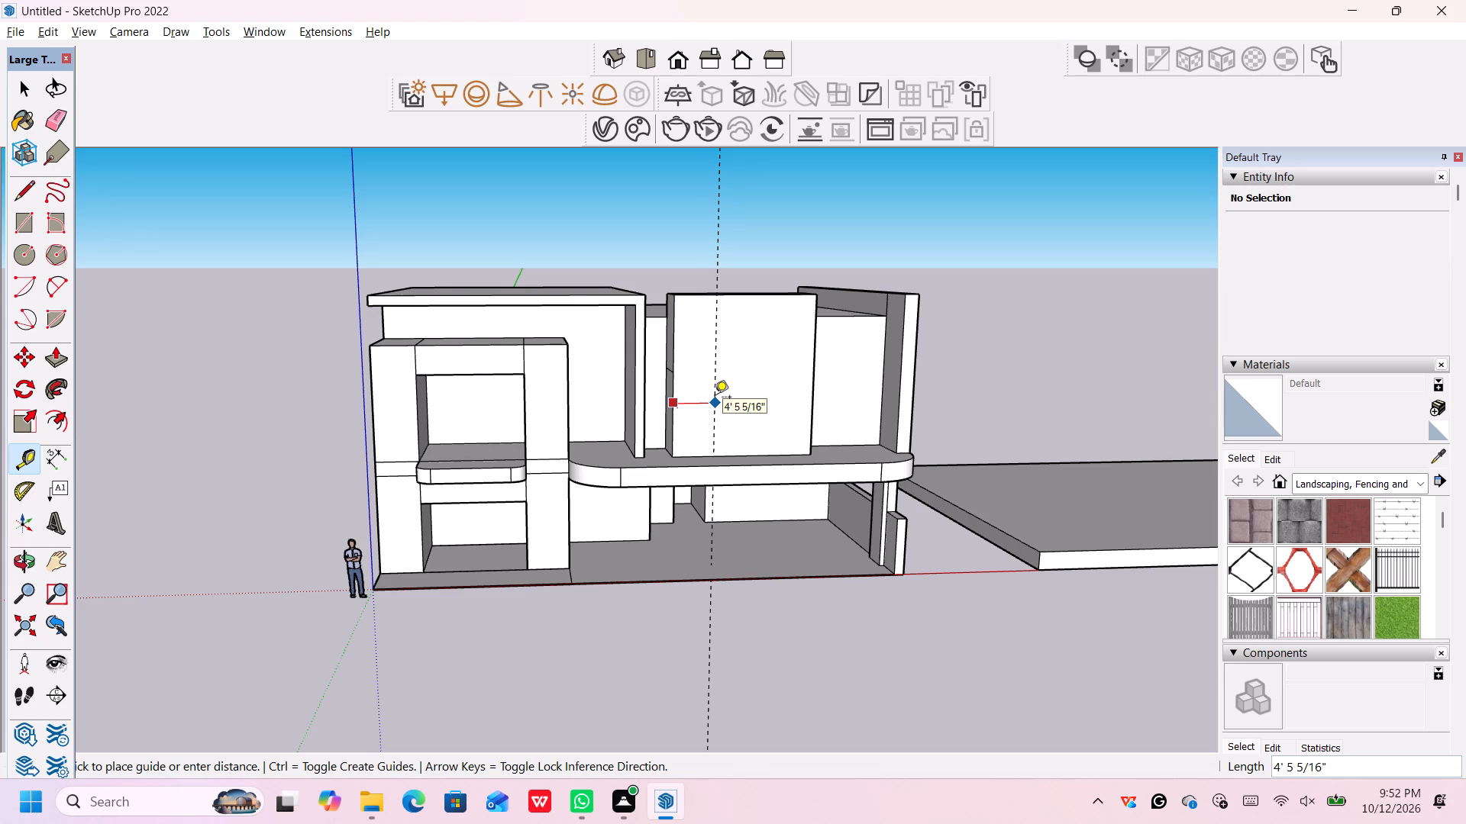
{"action": "scroll", "coordinate": [703, 393], "scroll_direction": "up", "scroll_amount": 2}
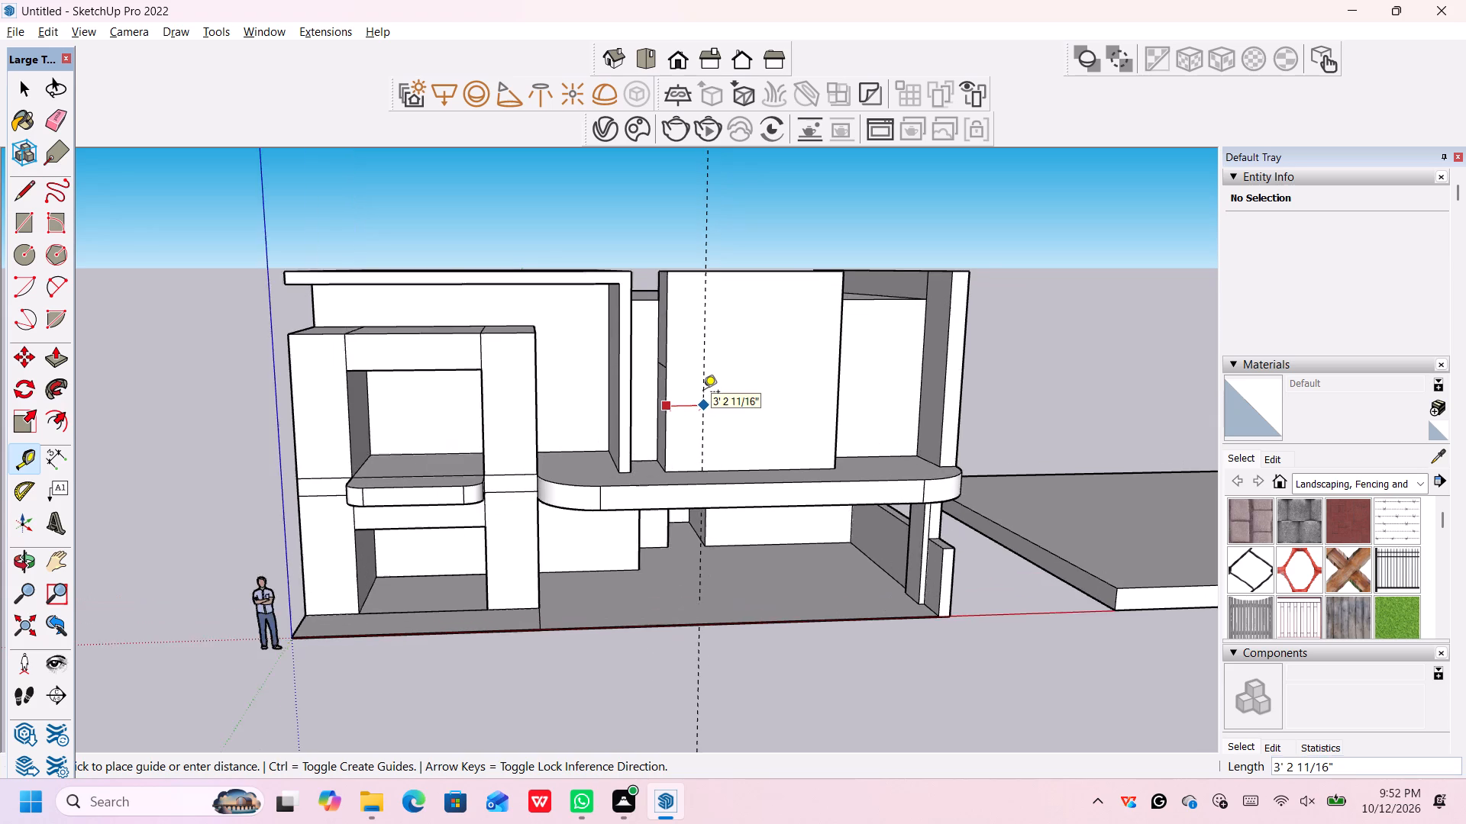
{"action": "scroll", "coordinate": [703, 393], "scroll_direction": "up", "scroll_amount": 5}
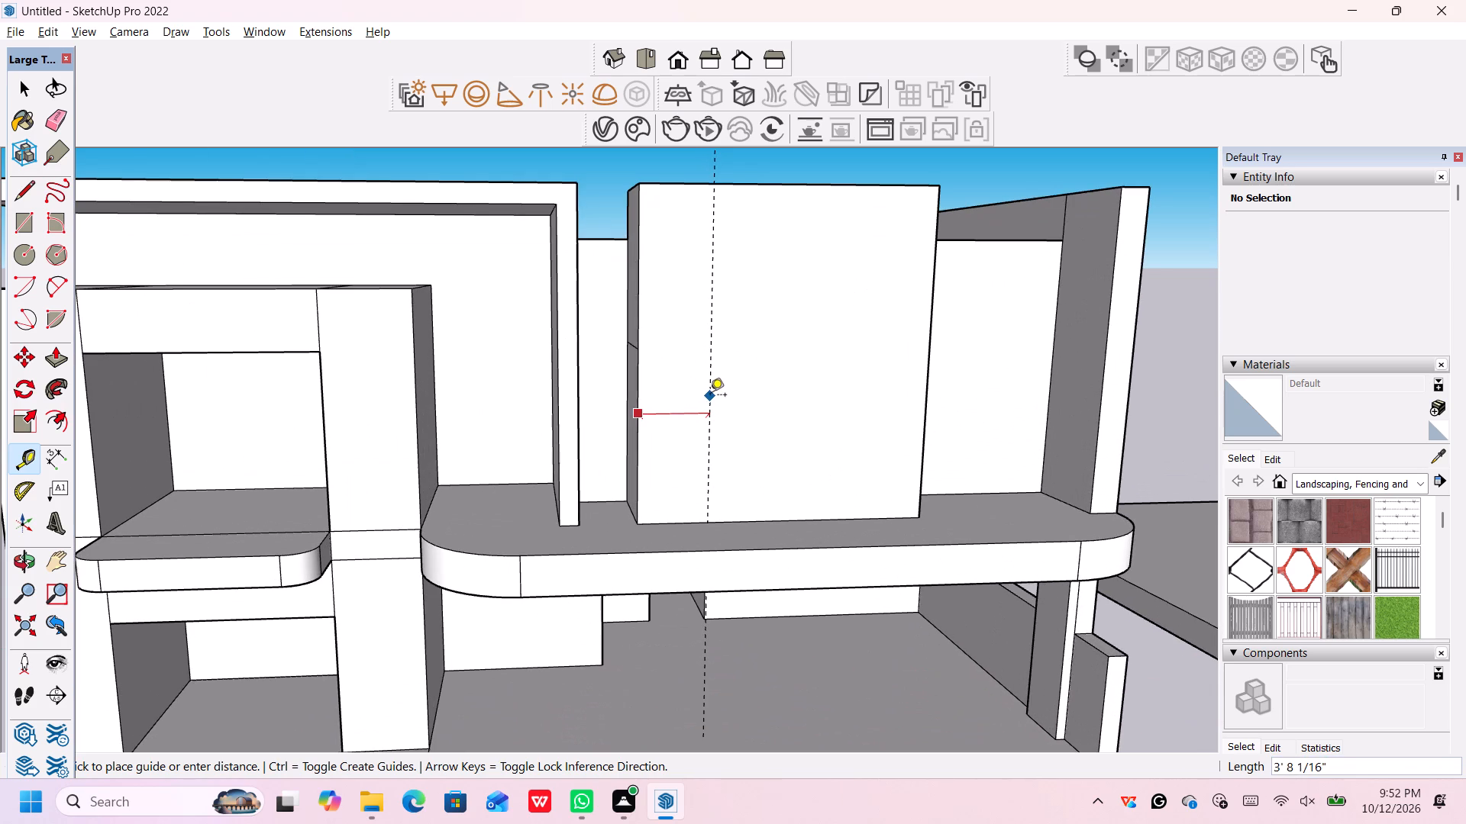
{"action": "type", "text": "3.5'"}
{"action": "key", "text": "Return"}
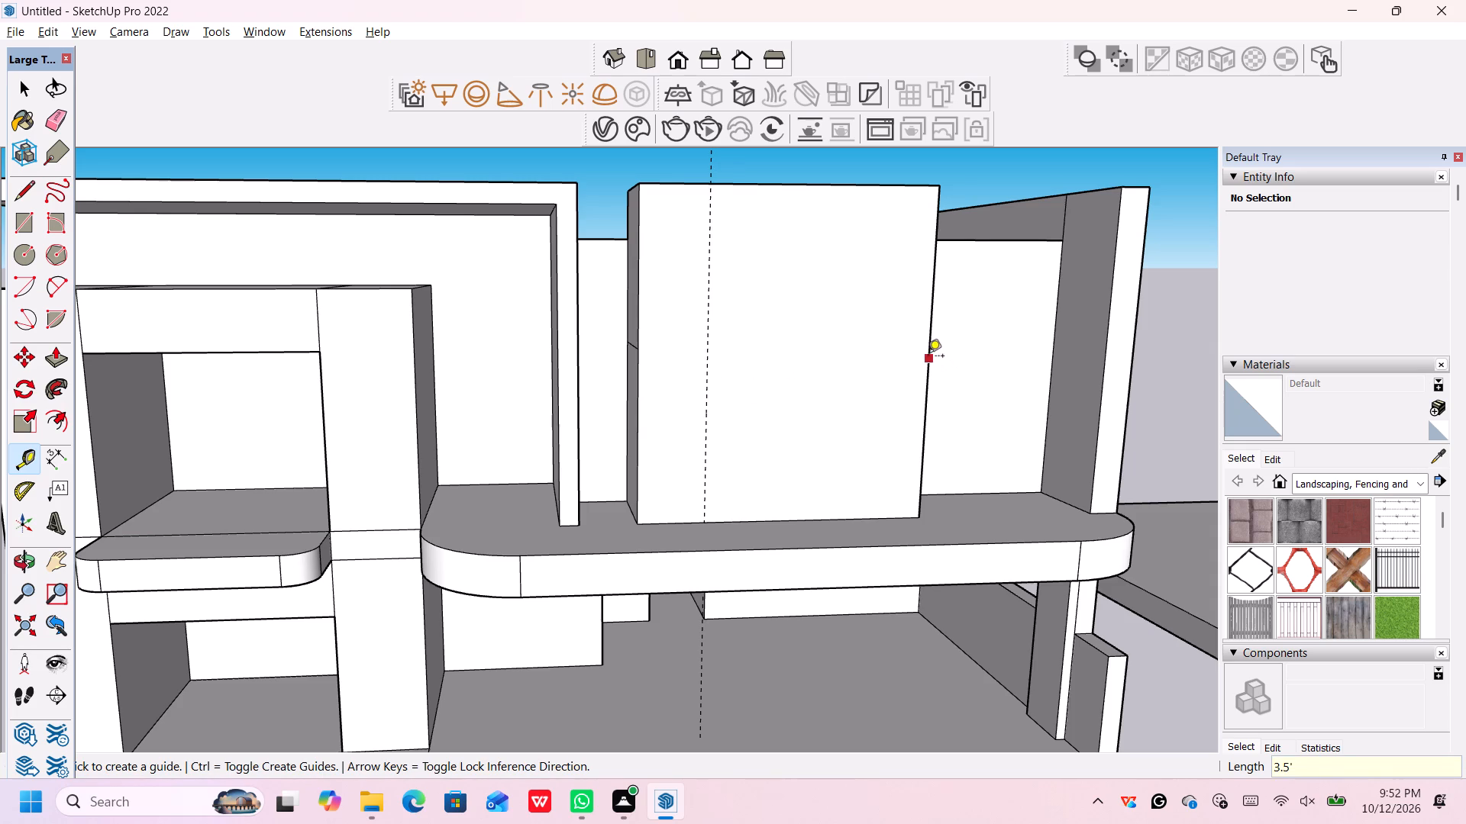
{"action": "left_click", "coordinate": [926, 379]}
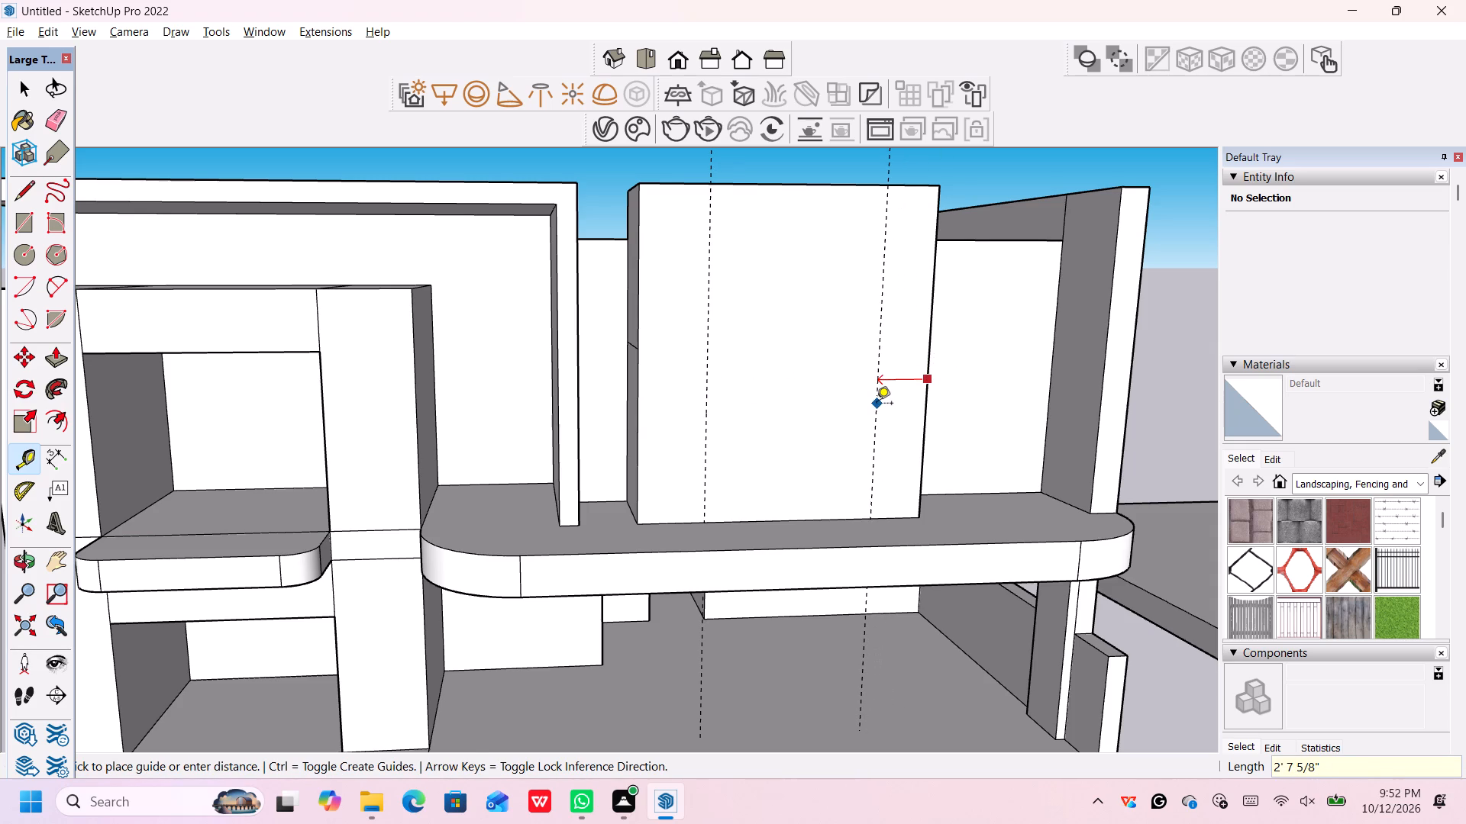
{"action": "type", "text": "3.5'"}
{"action": "key", "text": "Return"}
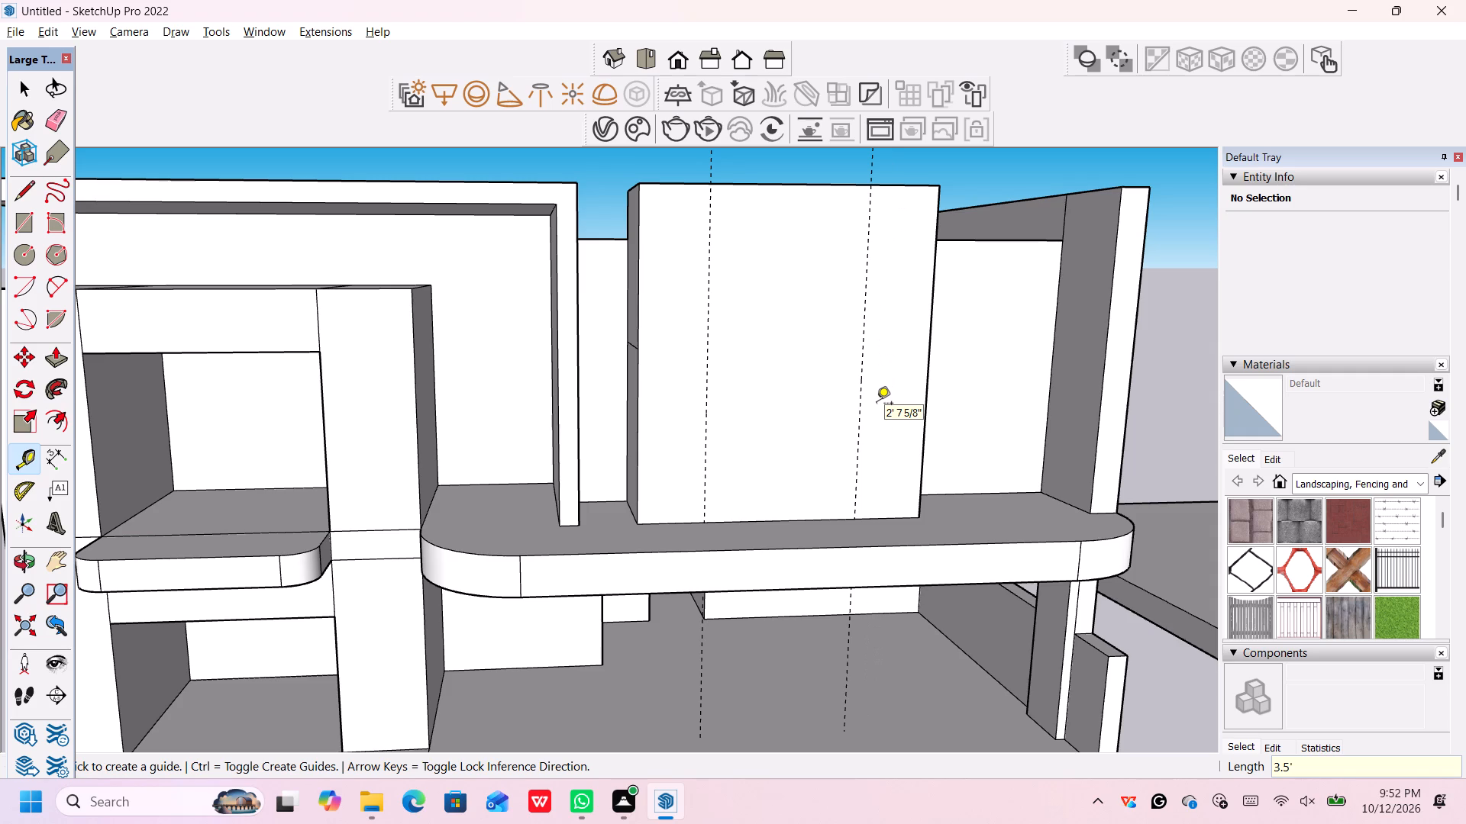
Place a horizontal guide 8' below the top edge of the panel block's front face.
{"action": "left_click", "coordinate": [798, 183]}
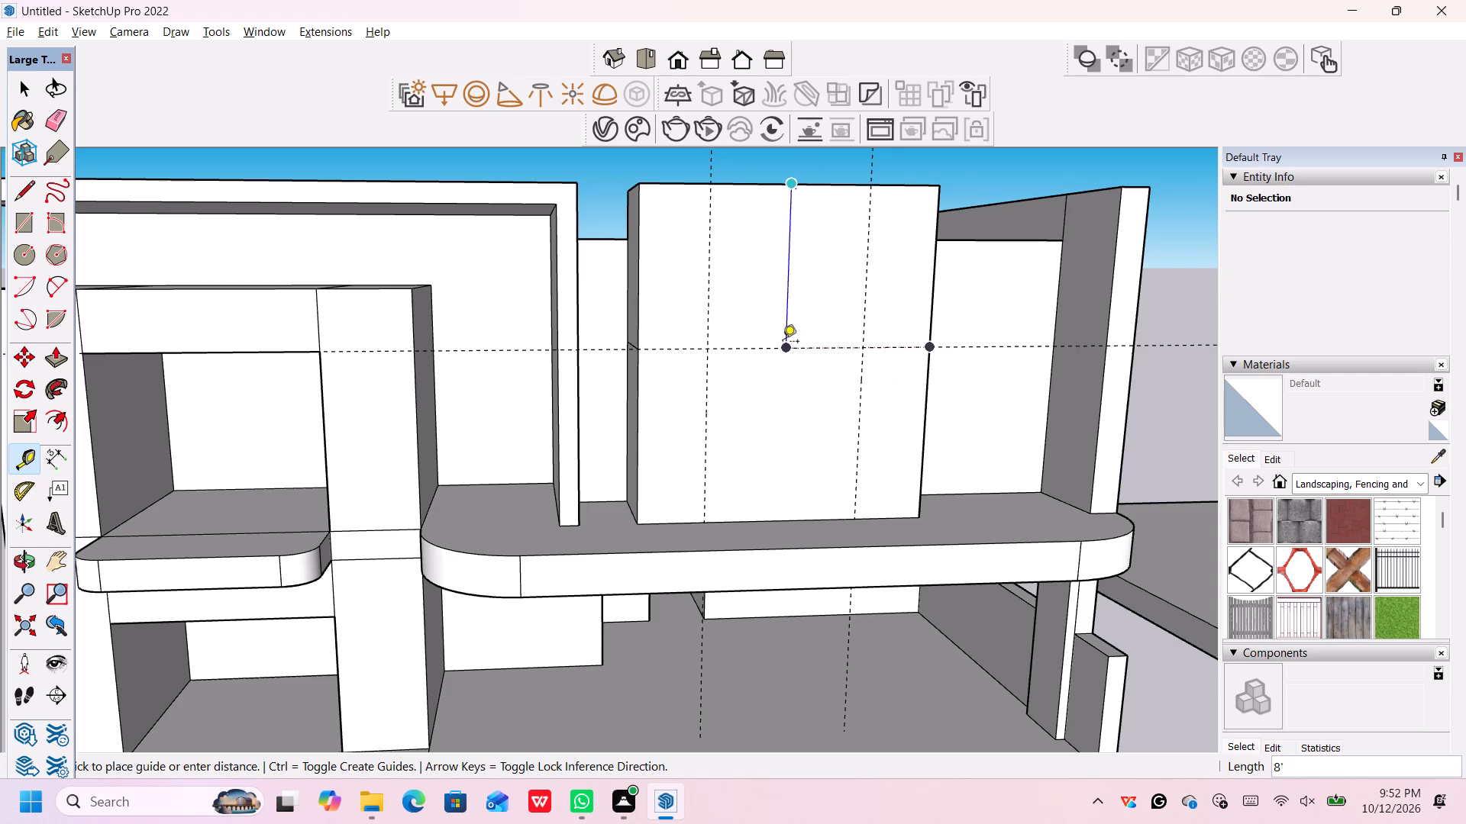
{"action": "left_click", "coordinate": [783, 343]}
{"action": "scroll", "coordinate": [783, 340], "scroll_direction": "up", "scroll_amount": 1}
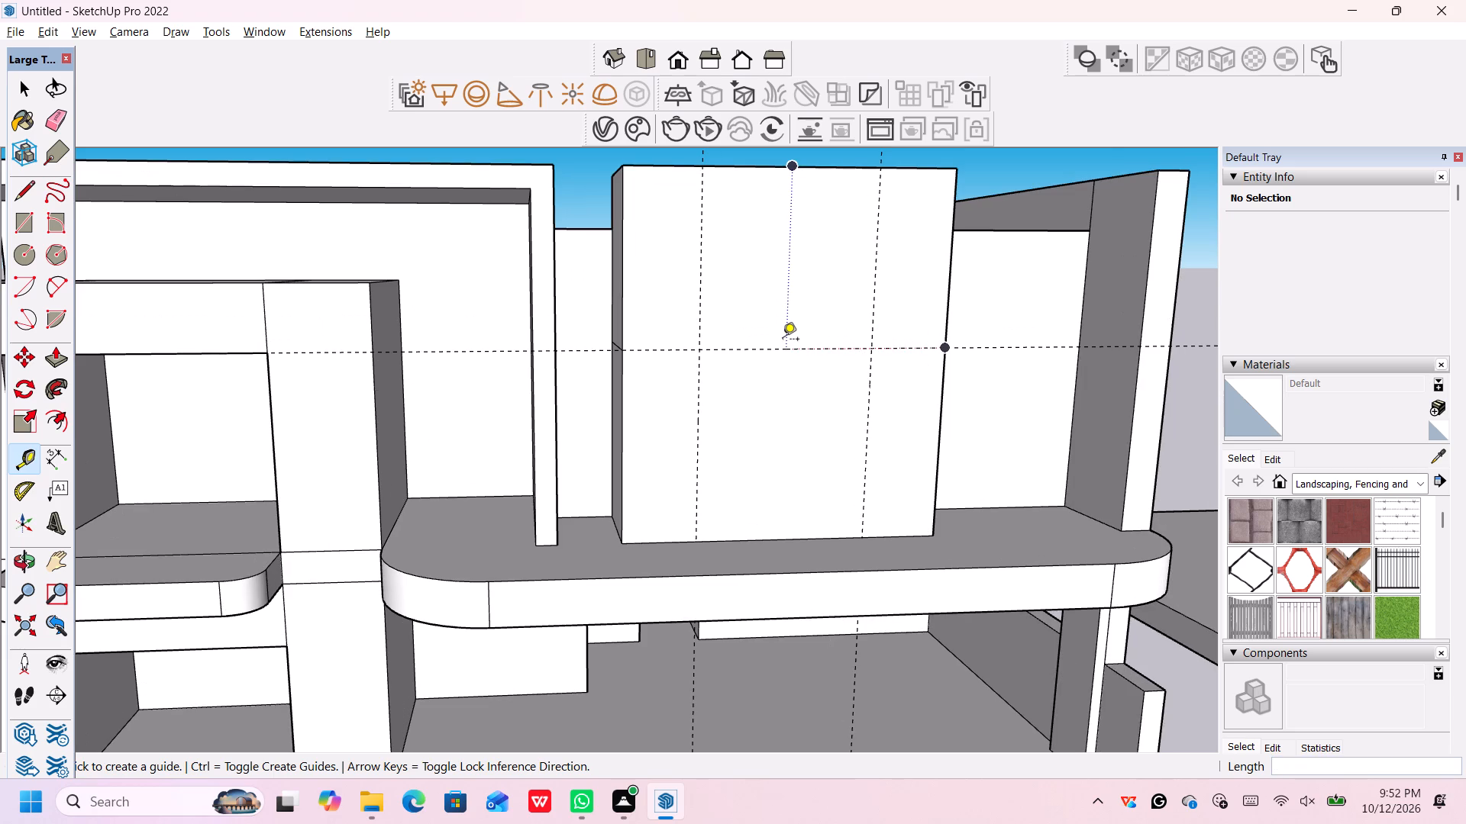
{"action": "key", "text": "space"}
Draw the lower central panel's outline along the guides, with 9' sides rising from the block's base to the horizontal guide.
{"action": "key", "text": "l"}
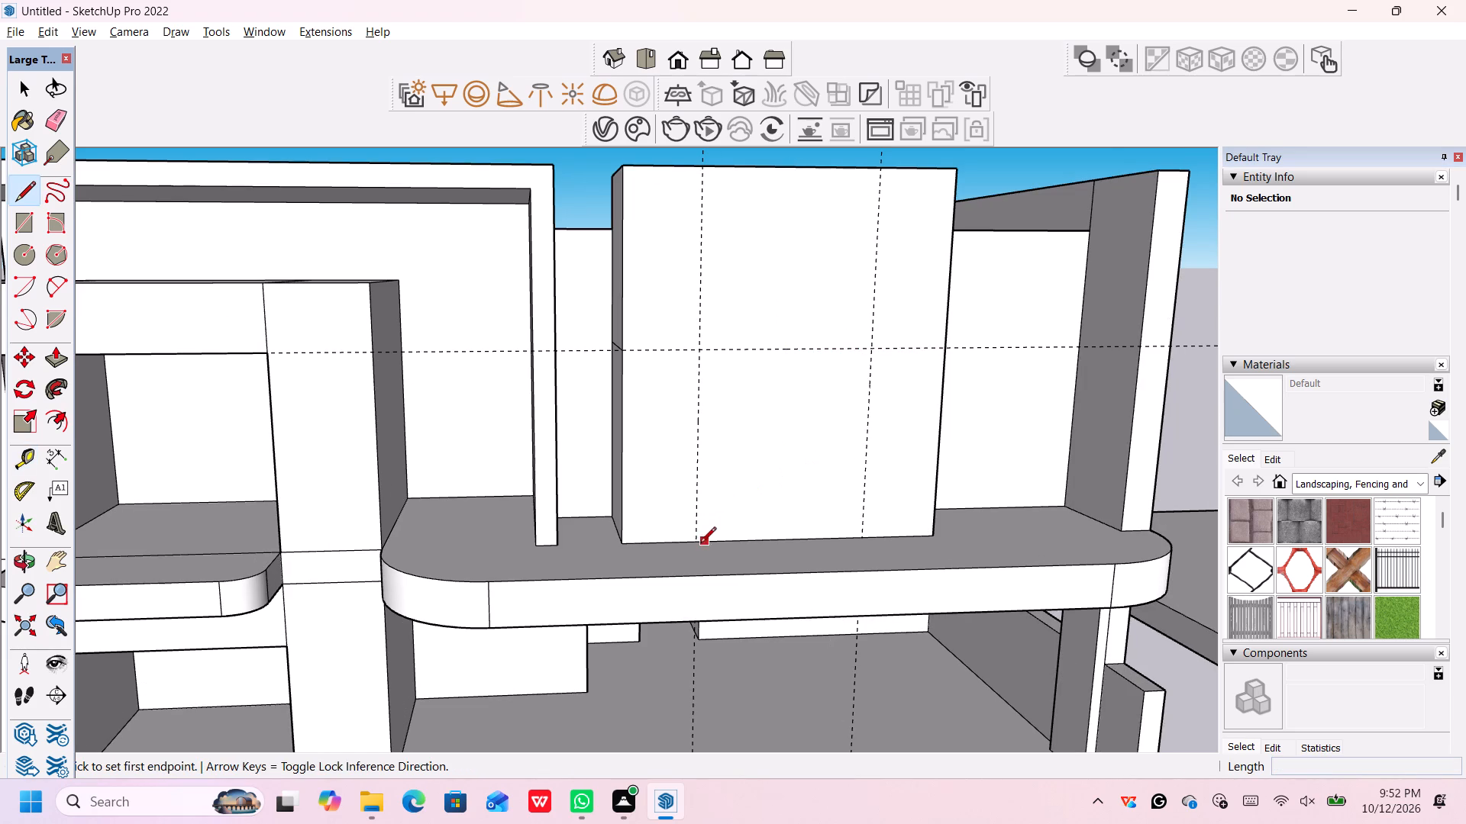
{"action": "left_click", "coordinate": [696, 543]}
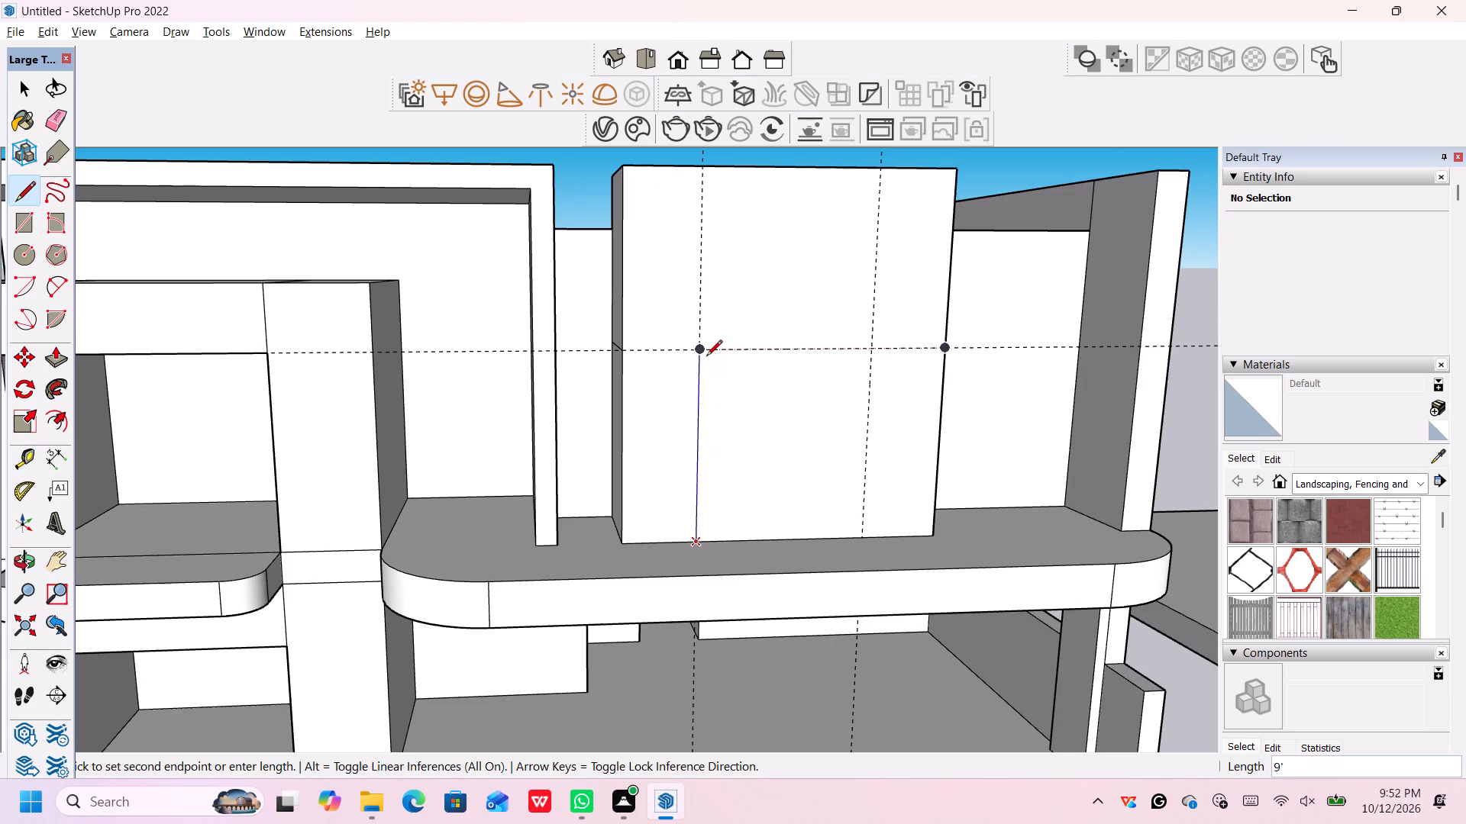
{"action": "left_click", "coordinate": [704, 351]}
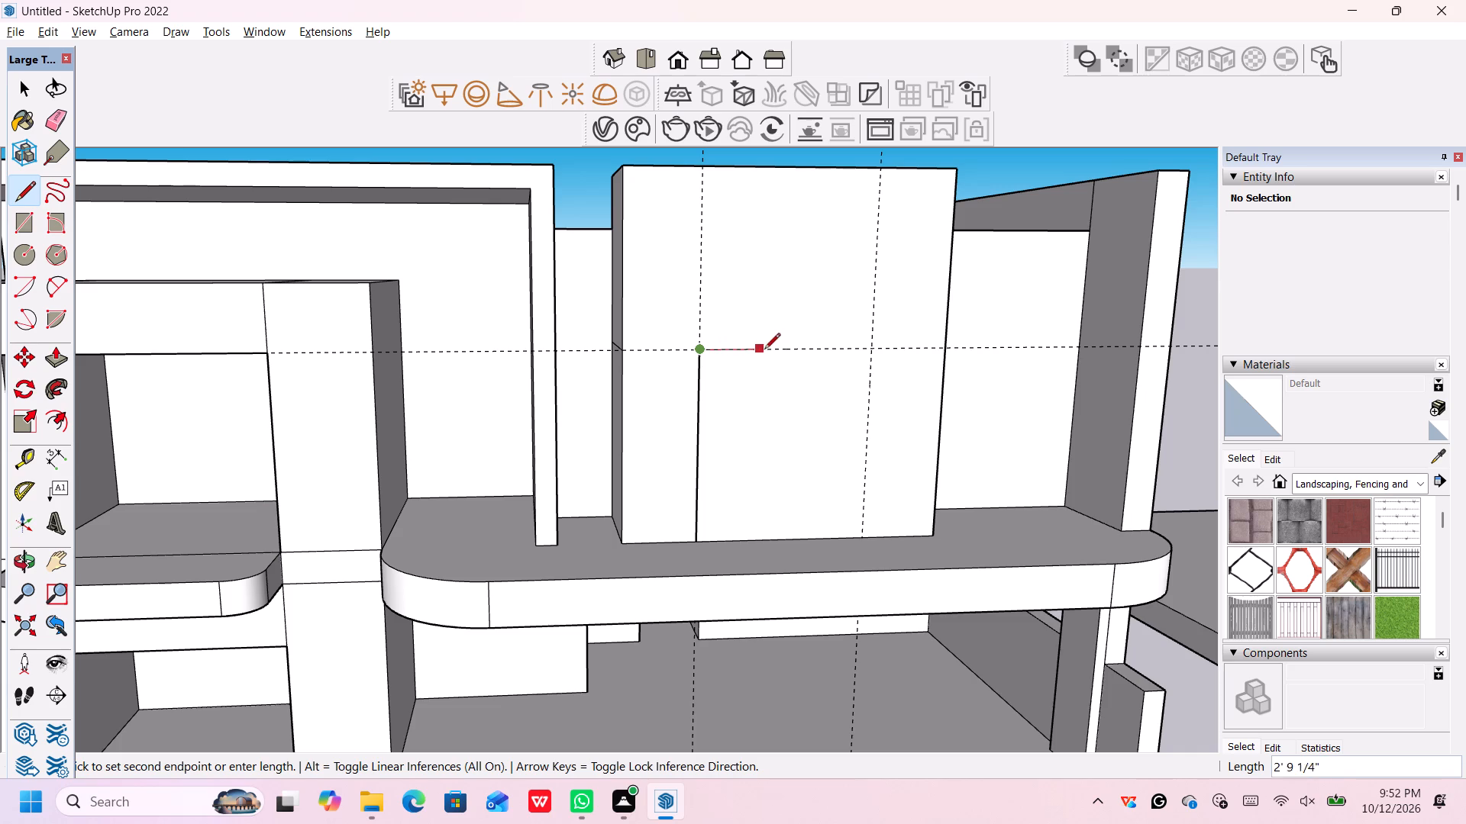
{"action": "left_click", "coordinate": [868, 351]}
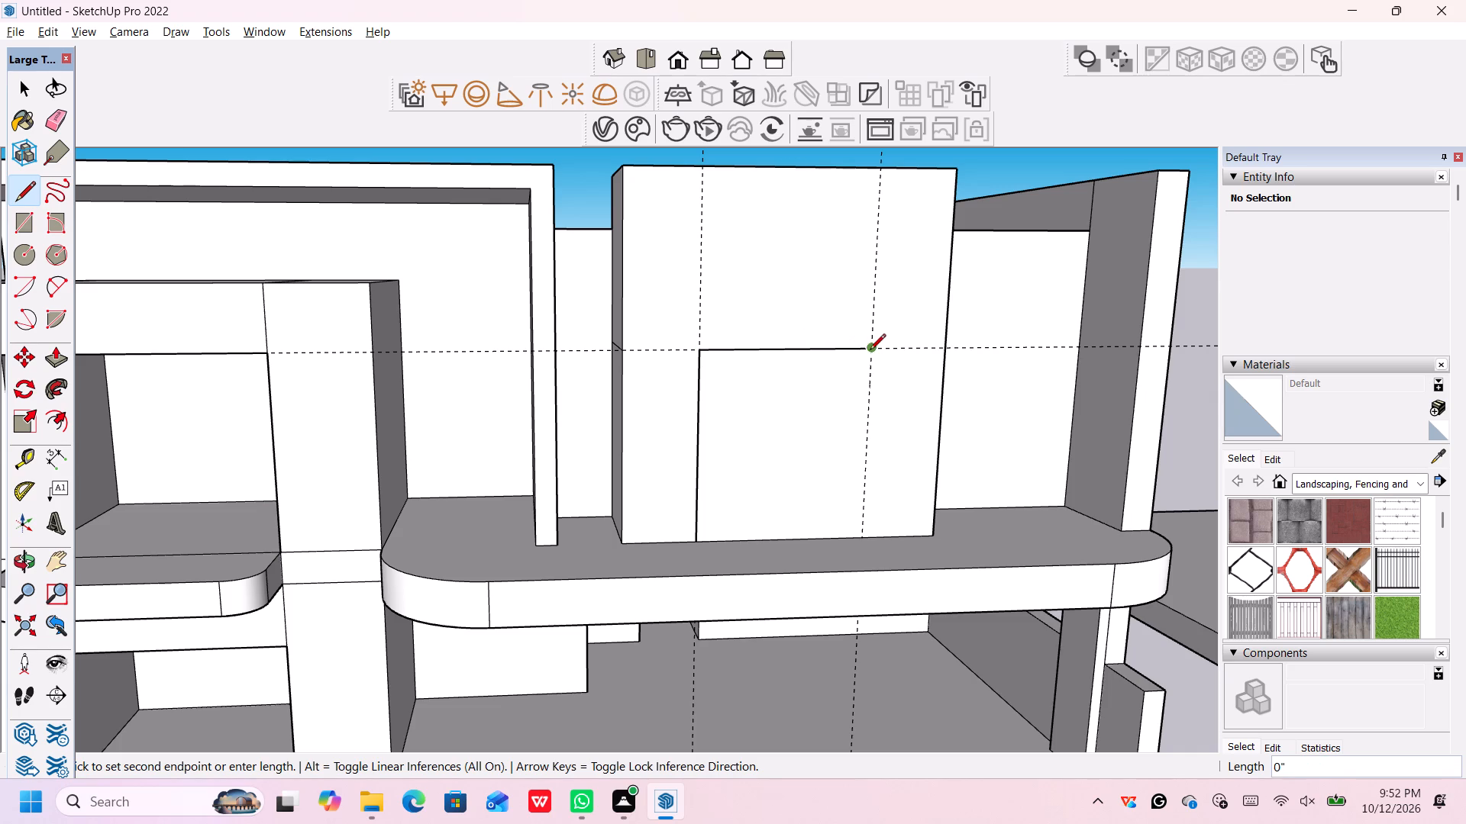
{"action": "left_click", "coordinate": [861, 542]}
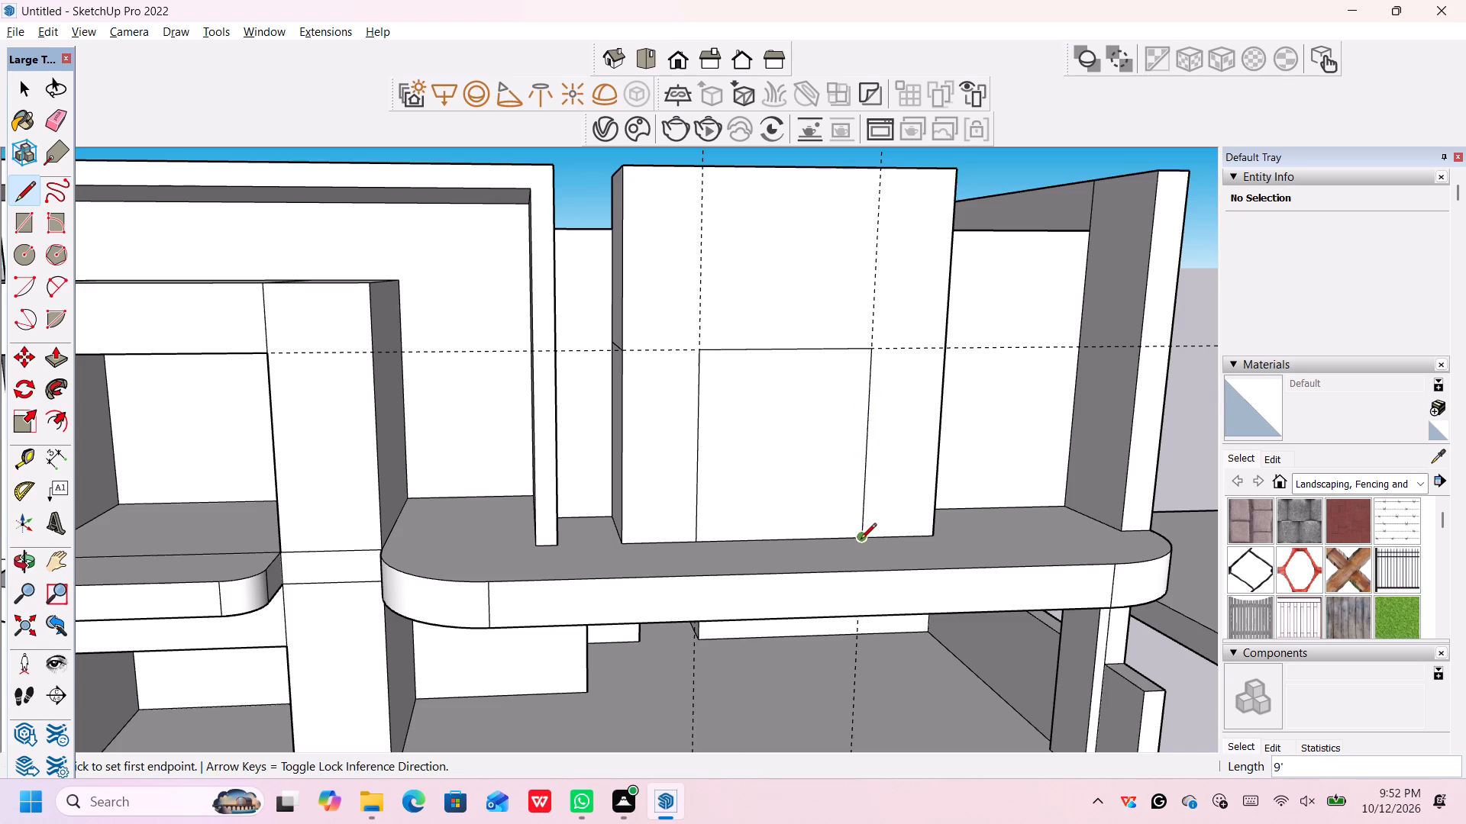
{"action": "key", "text": "space"}
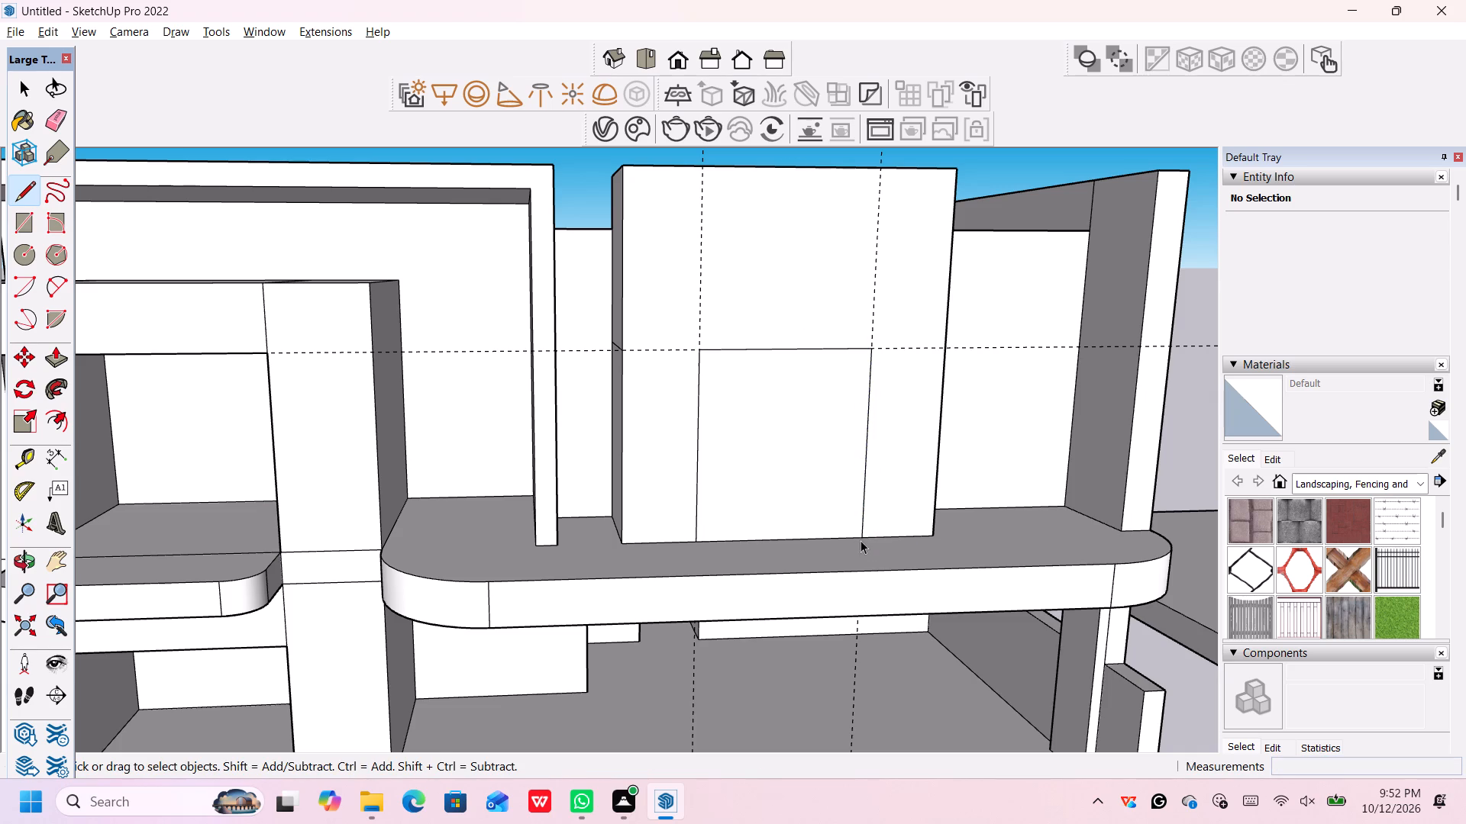
Complete the panel grid along the guides with two 8' vertical lines to the top edge and 3'6" horizontal lines to both side edges.
{"action": "scroll", "coordinate": [866, 510], "scroll_direction": "down", "scroll_amount": 4}
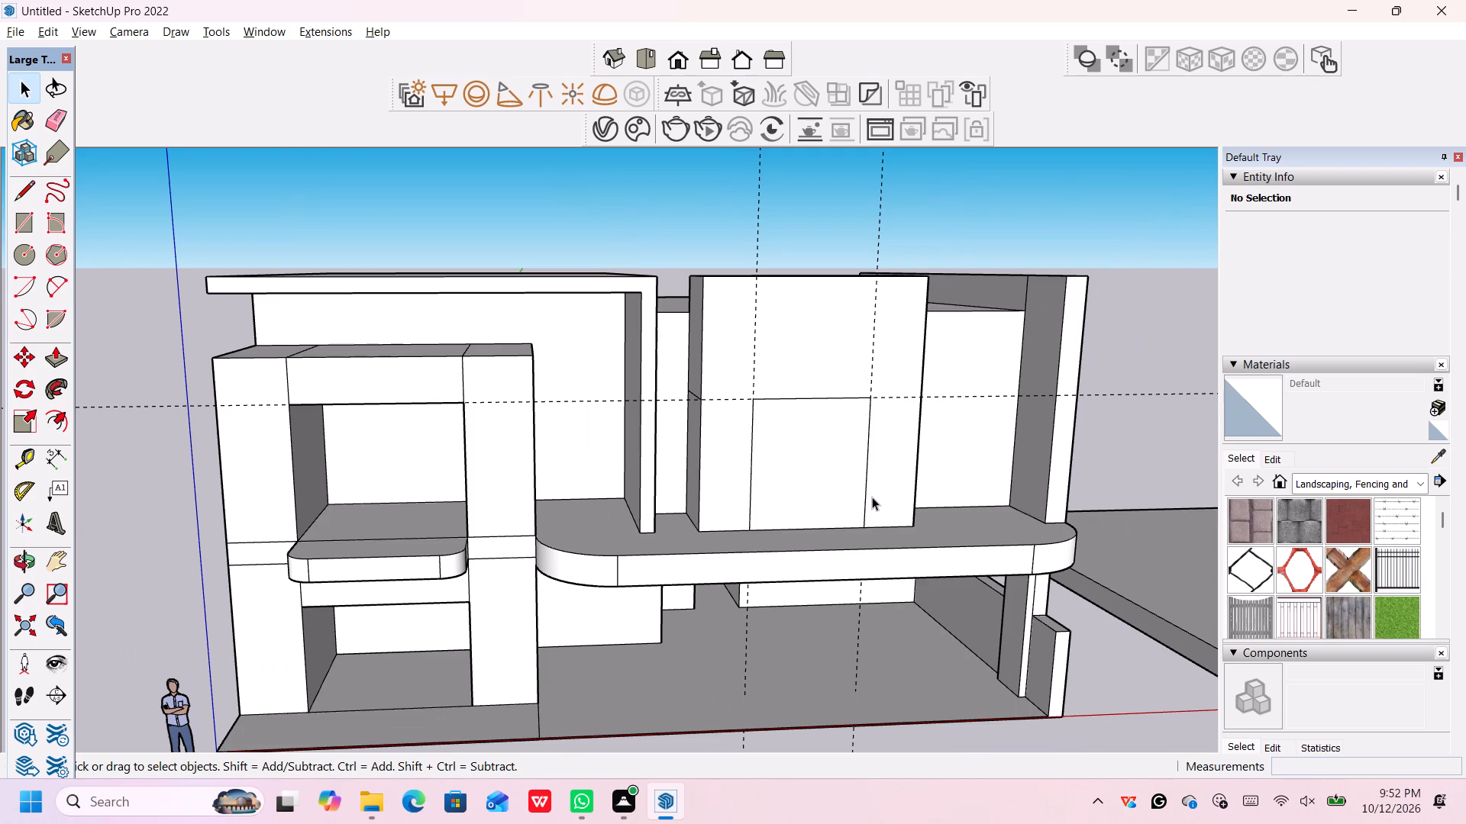
{"action": "scroll", "coordinate": [872, 495], "scroll_direction": "down", "scroll_amount": 3}
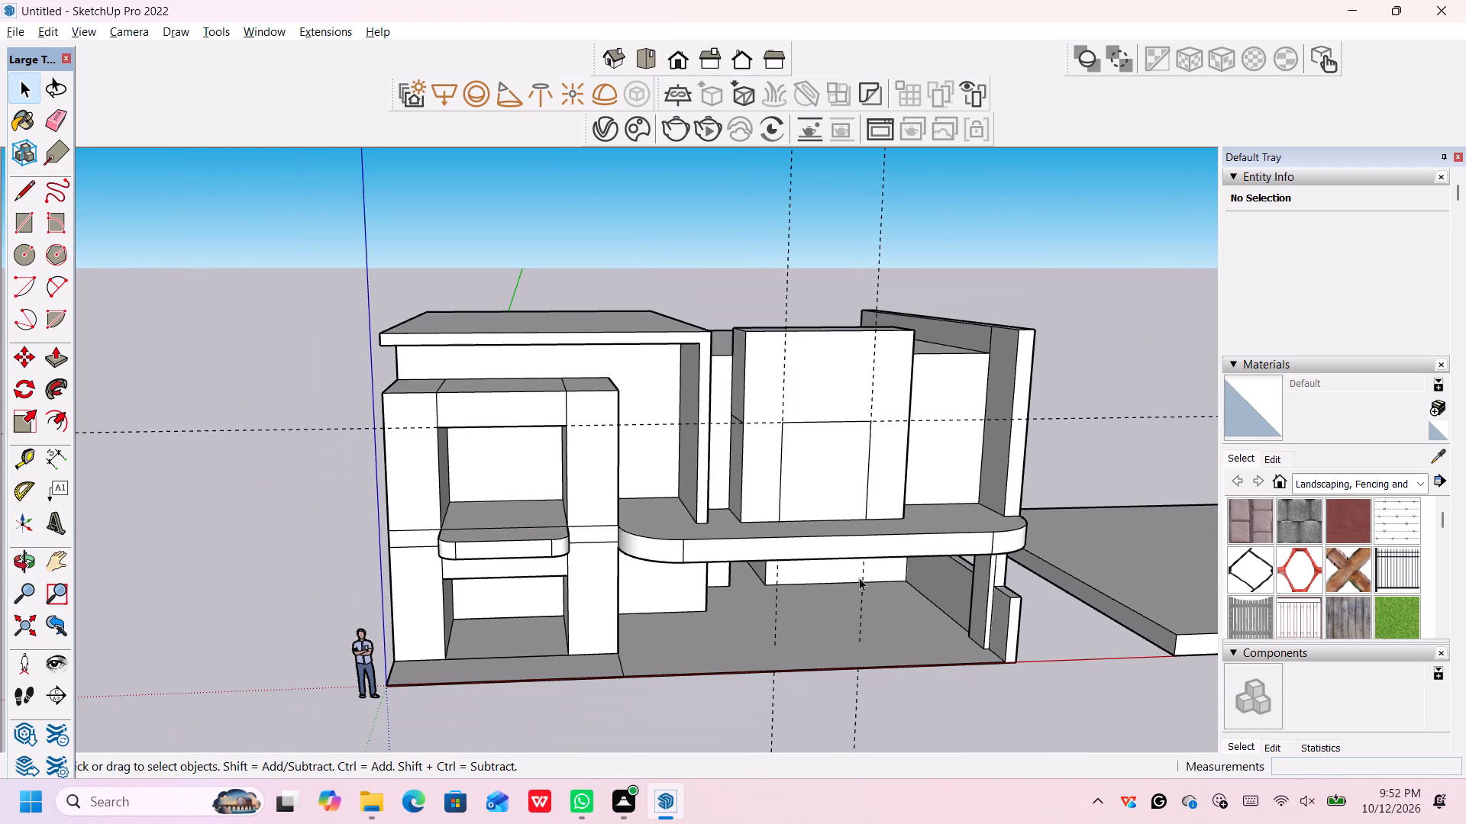
{"action": "scroll", "coordinate": [873, 537], "scroll_direction": "up", "scroll_amount": 5}
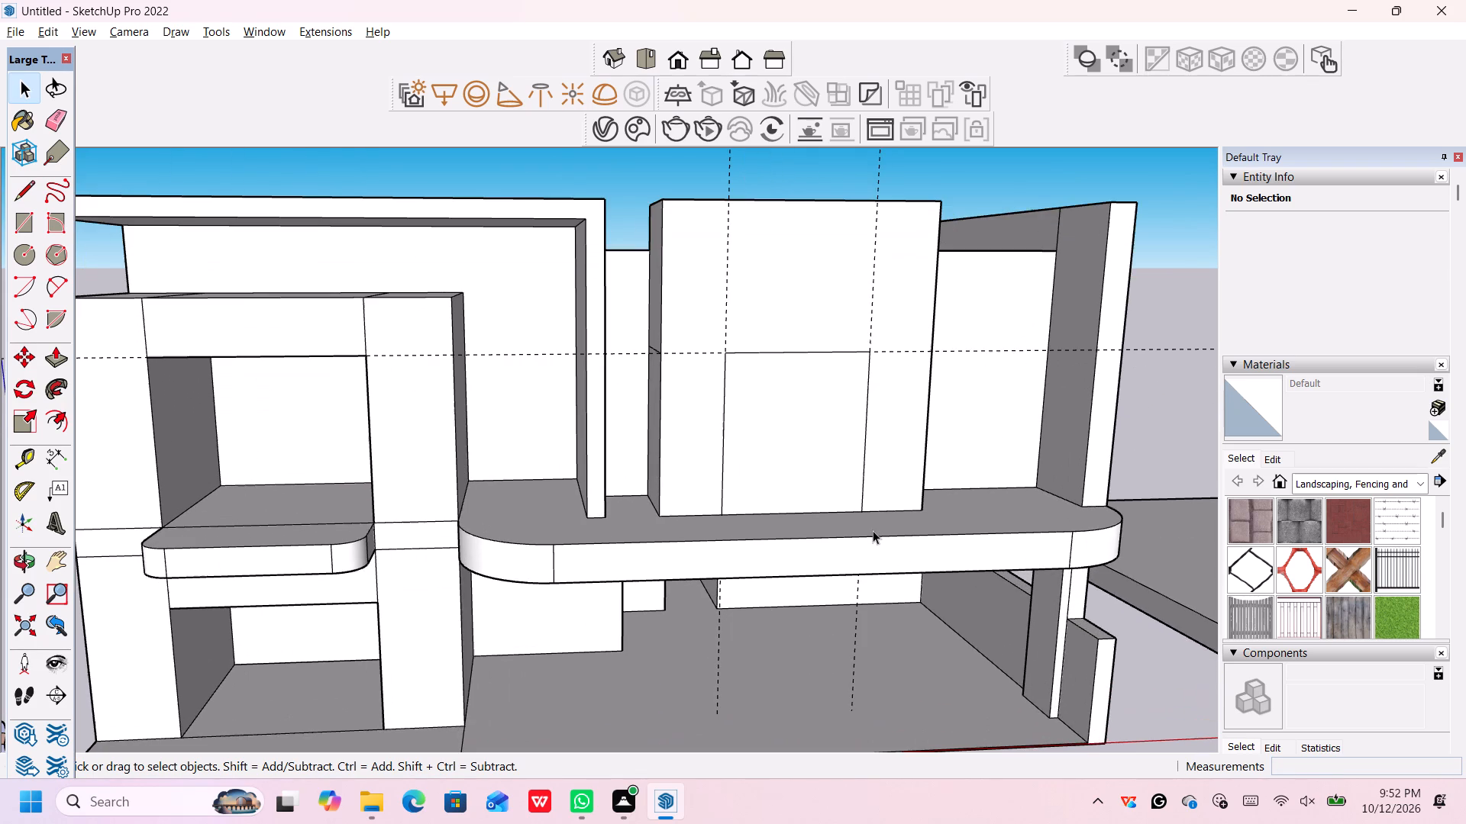
{"action": "key", "text": "l"}
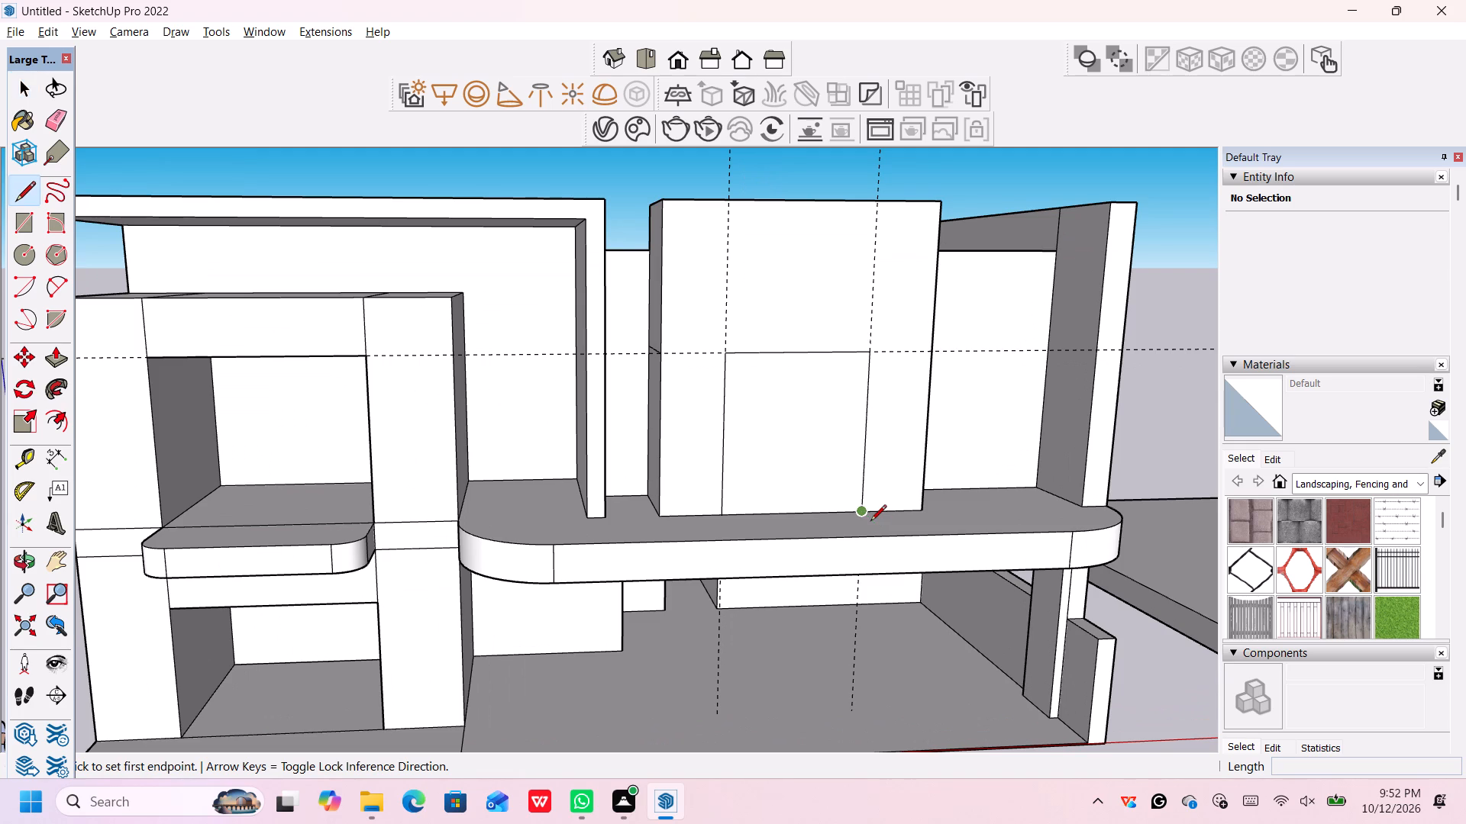
{"action": "left_click", "coordinate": [876, 201]}
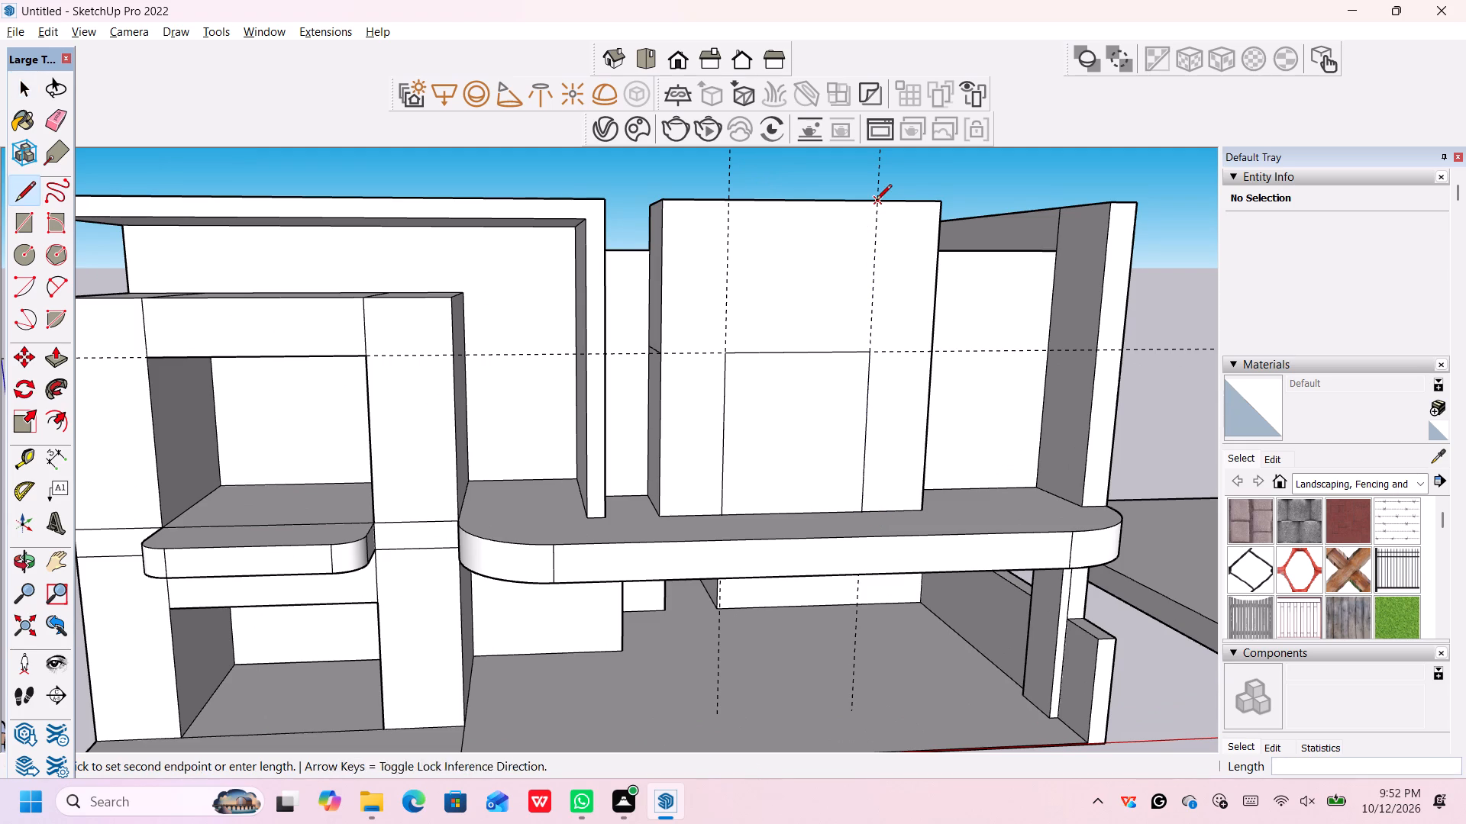
{"action": "left_click", "coordinate": [870, 356]}
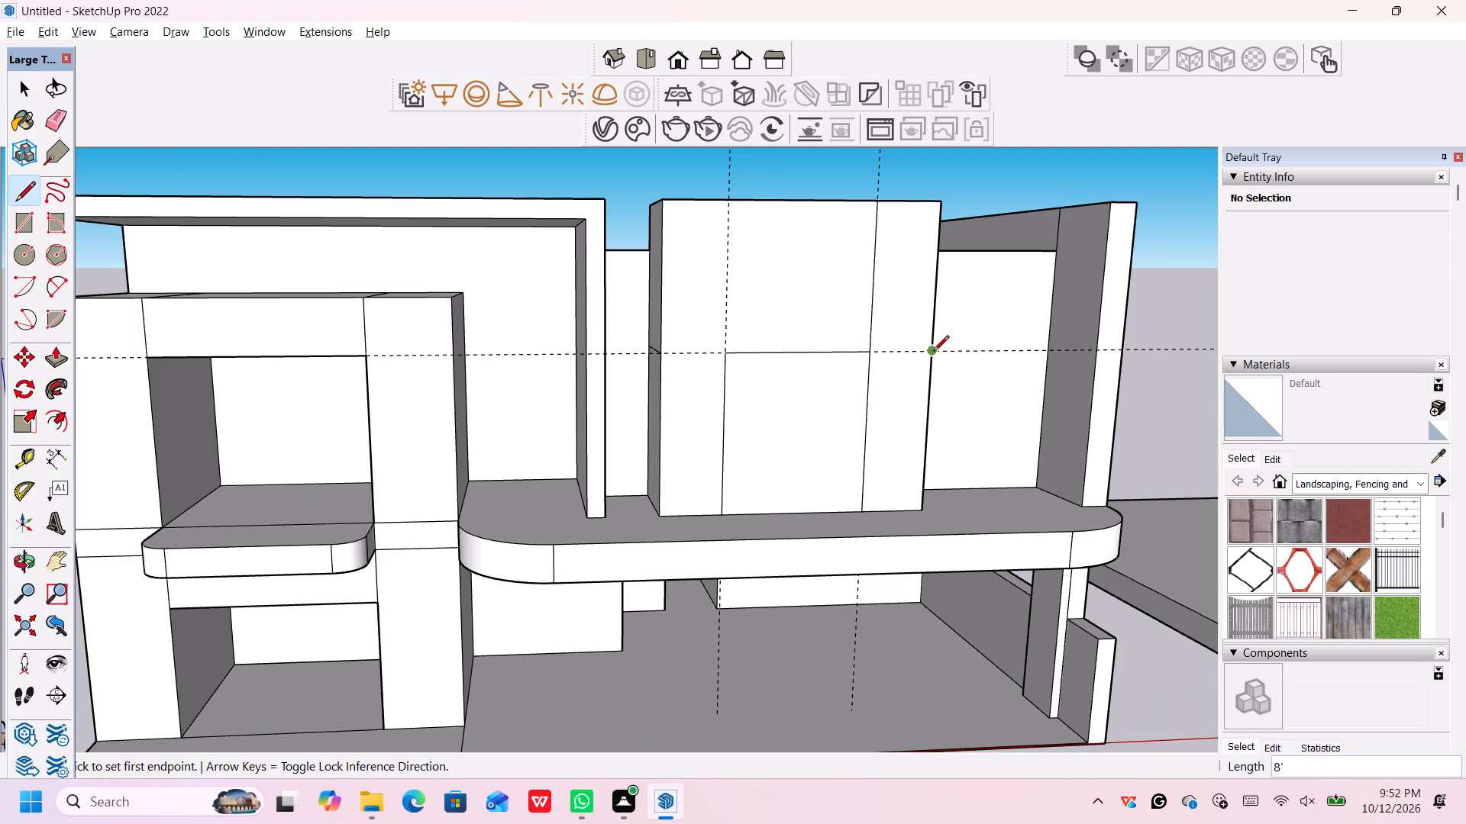
{"action": "left_click", "coordinate": [933, 352]}
{"action": "left_click", "coordinate": [865, 358]}
{"action": "left_click", "coordinate": [728, 201]}
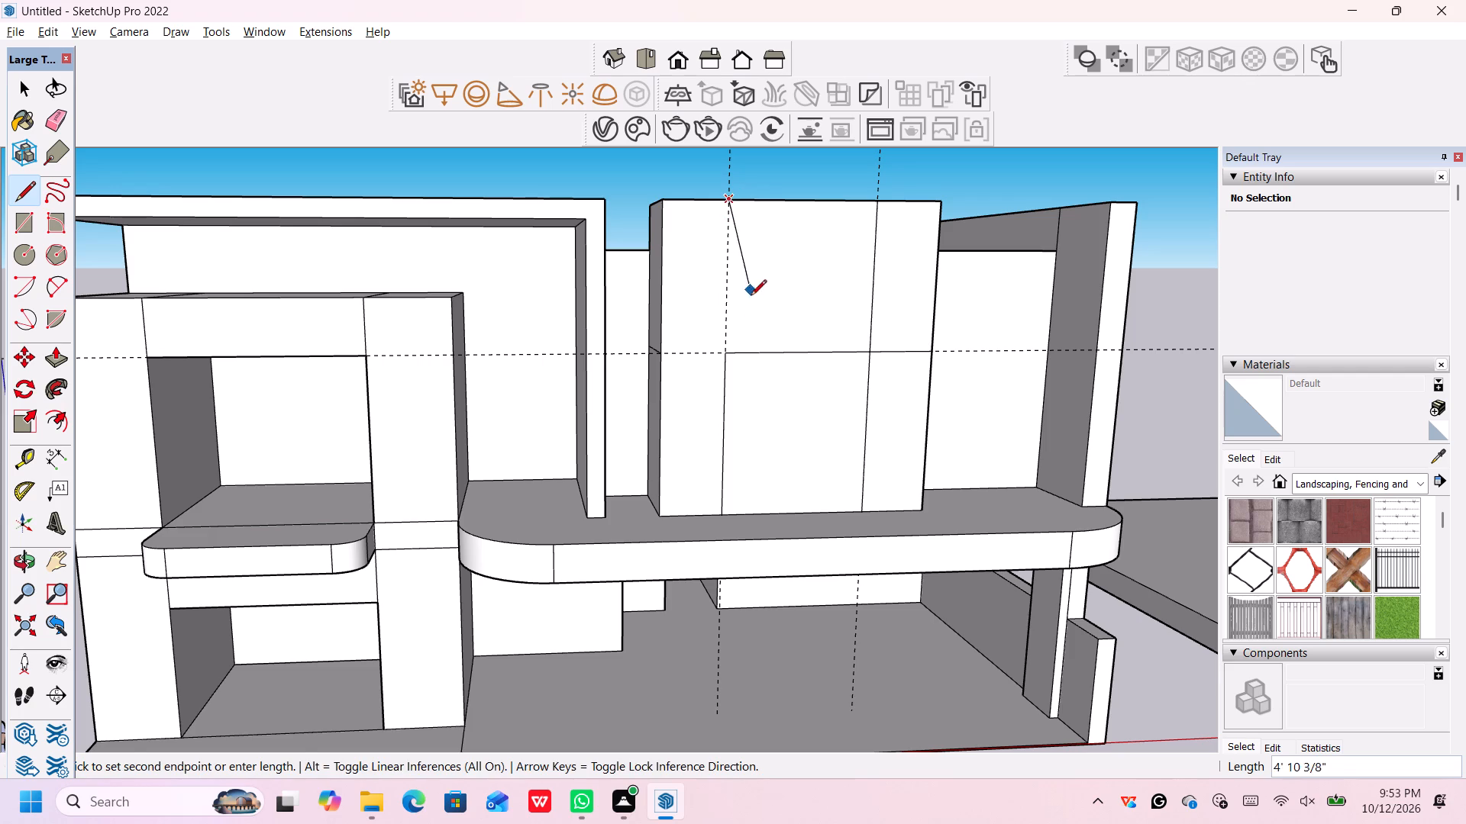
{"action": "left_click", "coordinate": [724, 349]}
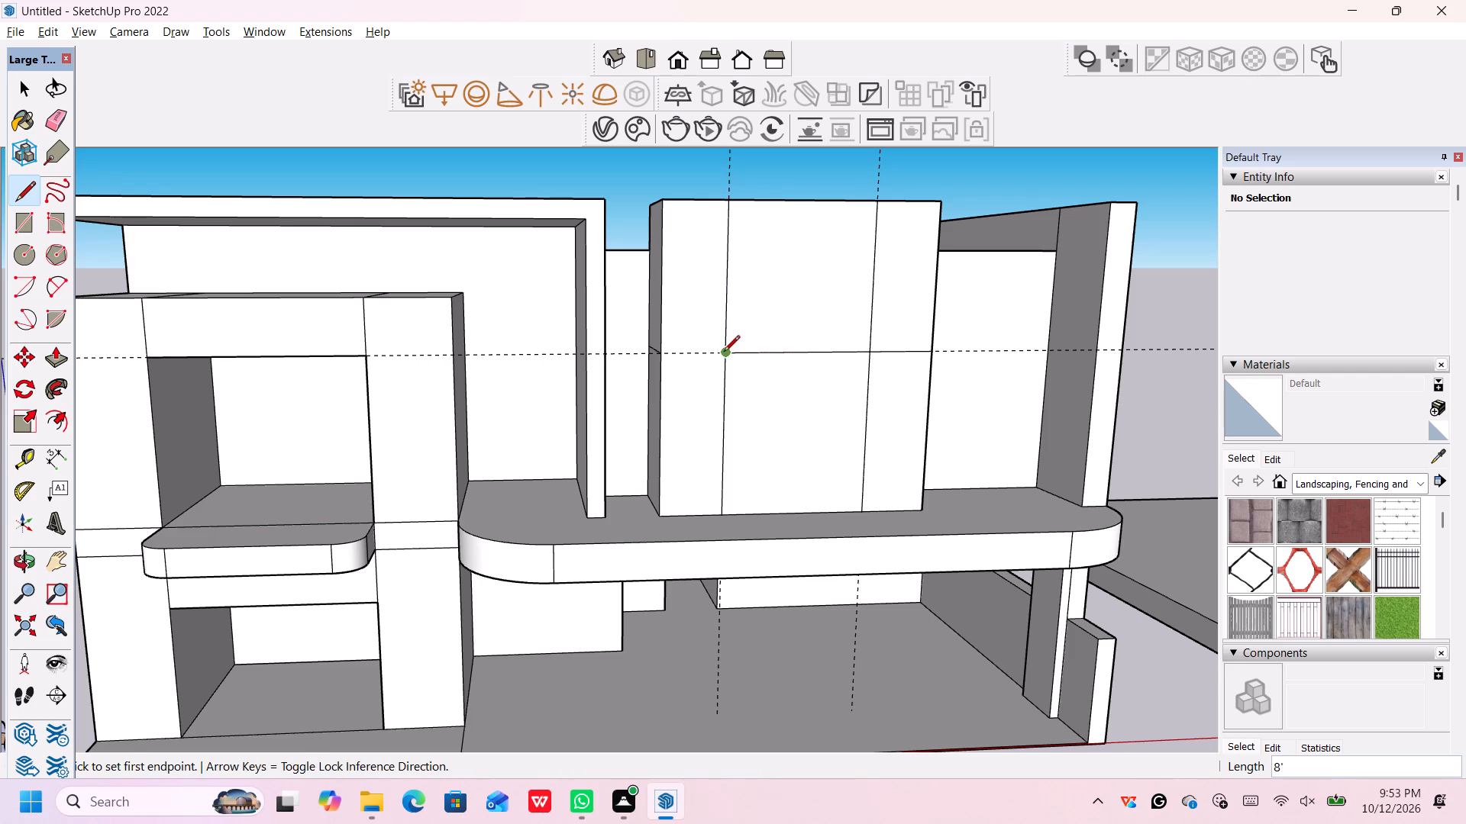
{"action": "left_click", "coordinate": [724, 352]}
{"action": "left_click", "coordinate": [663, 360]}
Delete the two vertical guides and the horizontal guide used to lay out the facade panel block.
{"action": "scroll", "coordinate": [683, 439], "scroll_direction": "down", "scroll_amount": 7}
{"action": "scroll", "coordinate": [751, 406], "scroll_direction": "down", "scroll_amount": 7}
{"action": "key", "text": "space"}
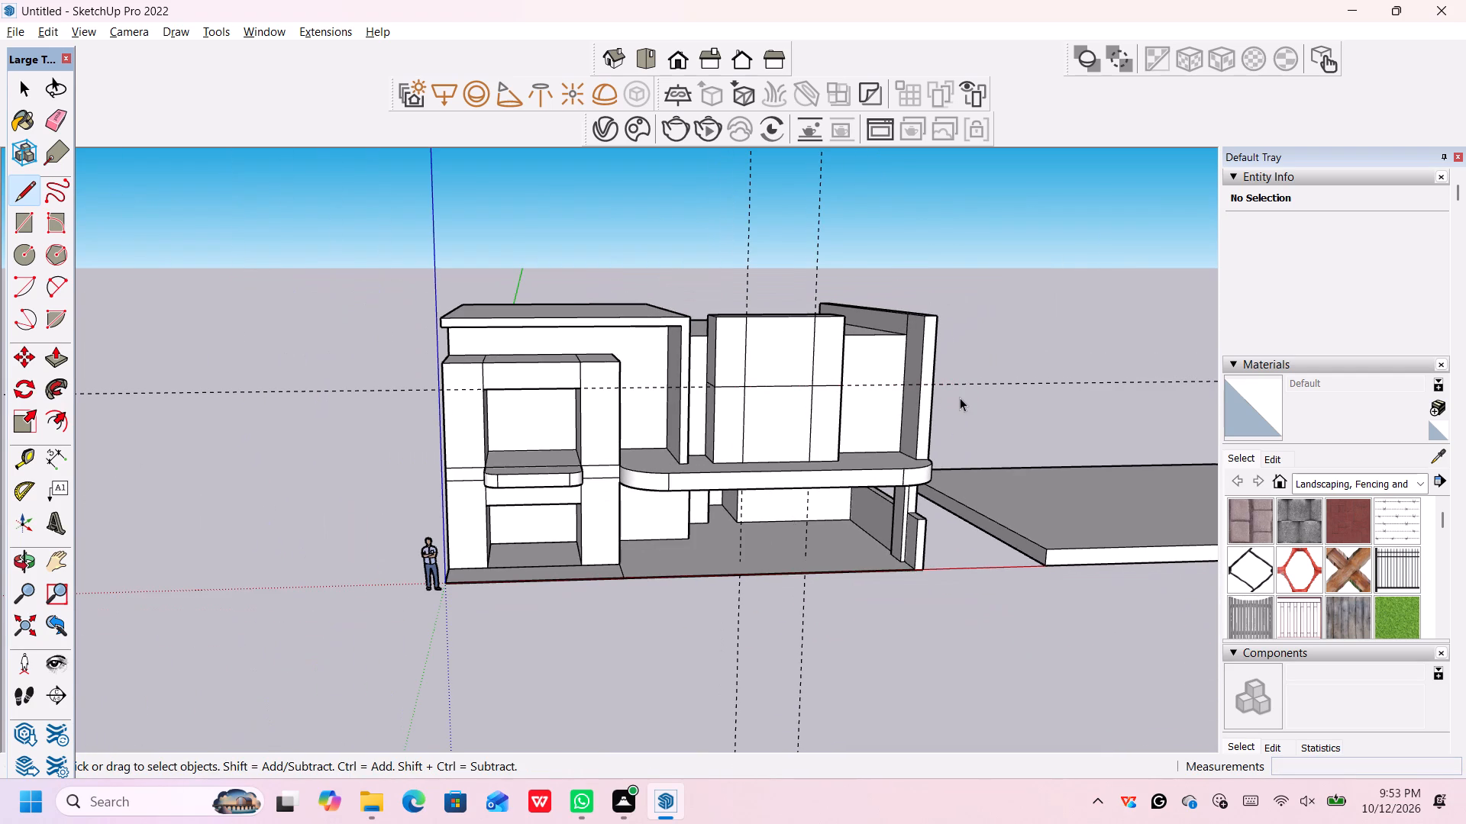
{"action": "left_click_drag", "start_coordinate": [886, 214], "coordinate": [643, 255]}
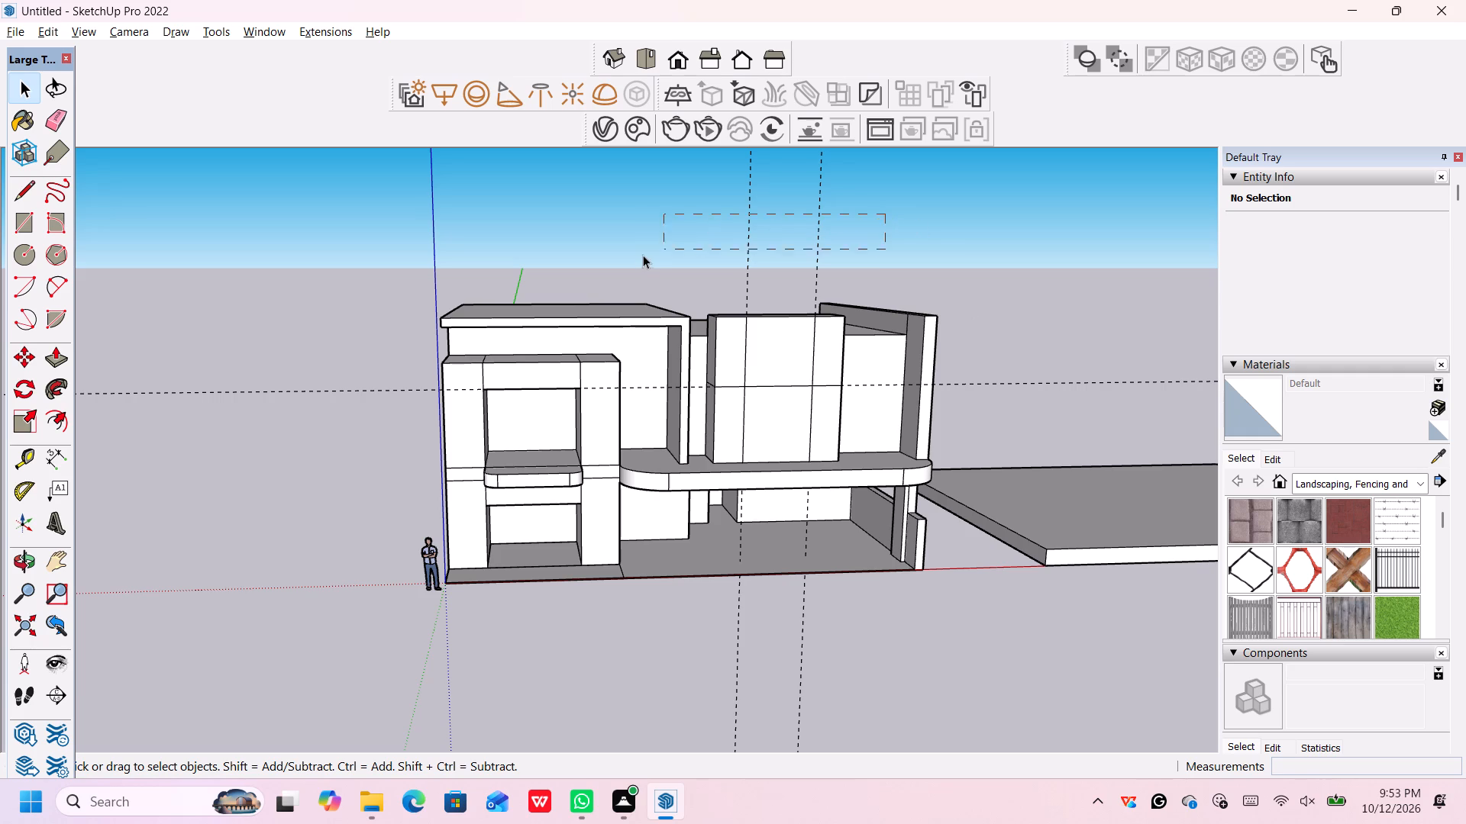
{"action": "left_click_drag", "start_coordinate": [643, 255], "coordinate": [643, 256]}
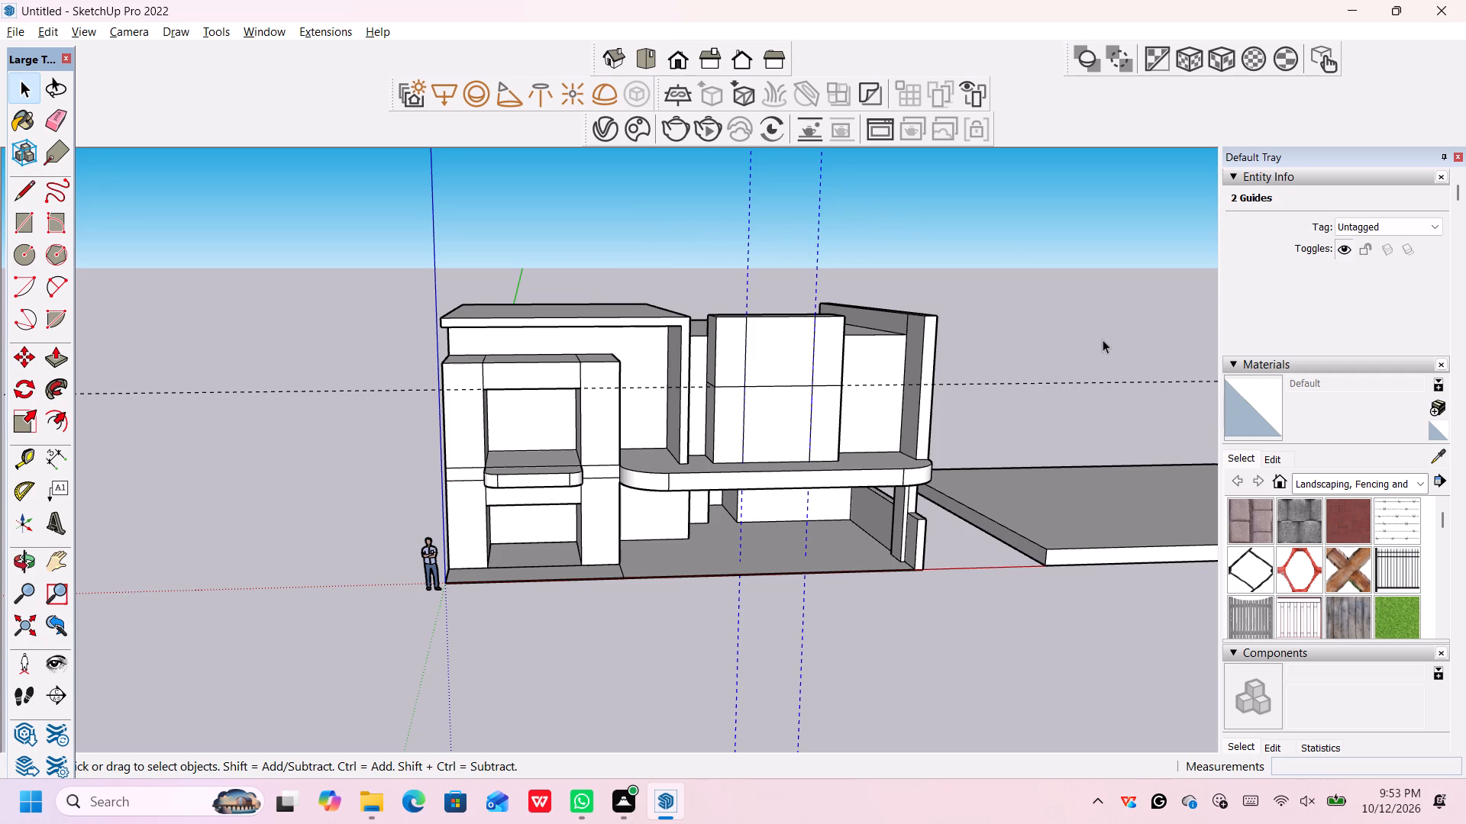
{"action": "left_click_drag", "start_coordinate": [1089, 359], "coordinate": [1067, 398], "text": "ctrl"}
{"action": "key", "text": "Delete"}
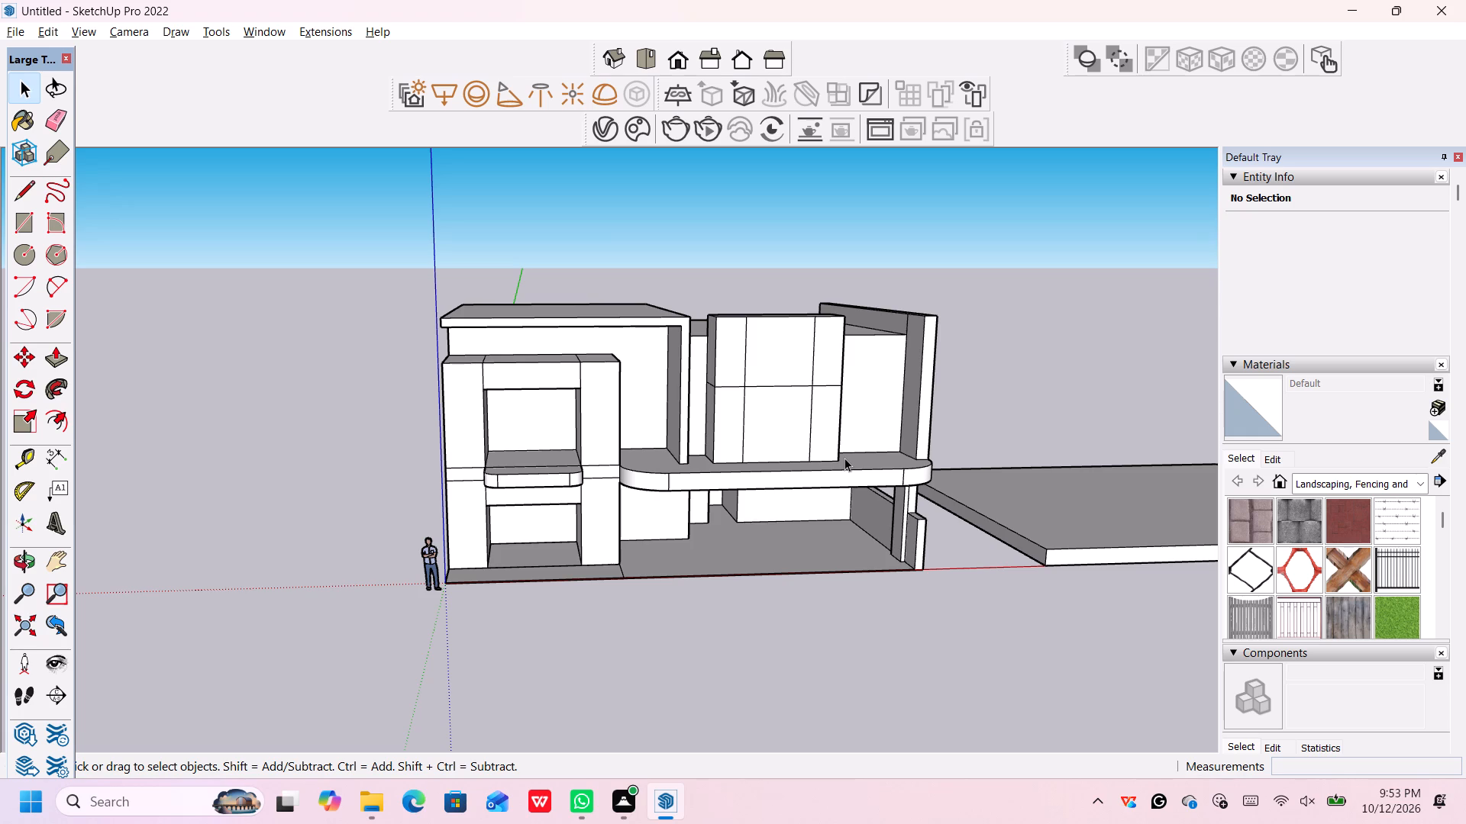
Push the lower central panel of the first-floor facade block 5' inward to form a recess.
{"action": "scroll", "coordinate": [846, 457], "scroll_direction": "up", "scroll_amount": 5}
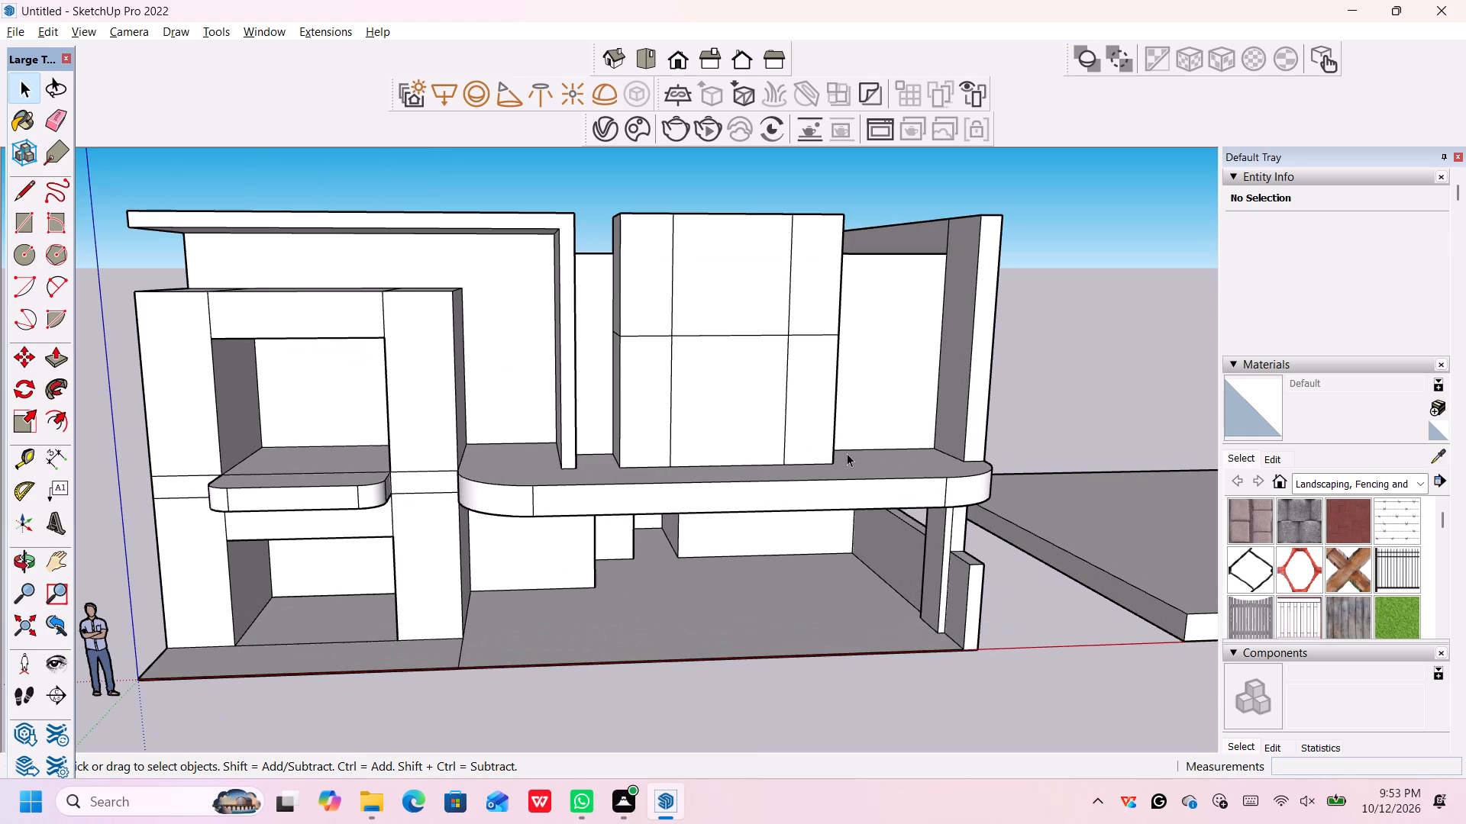
{"action": "key", "text": "p"}
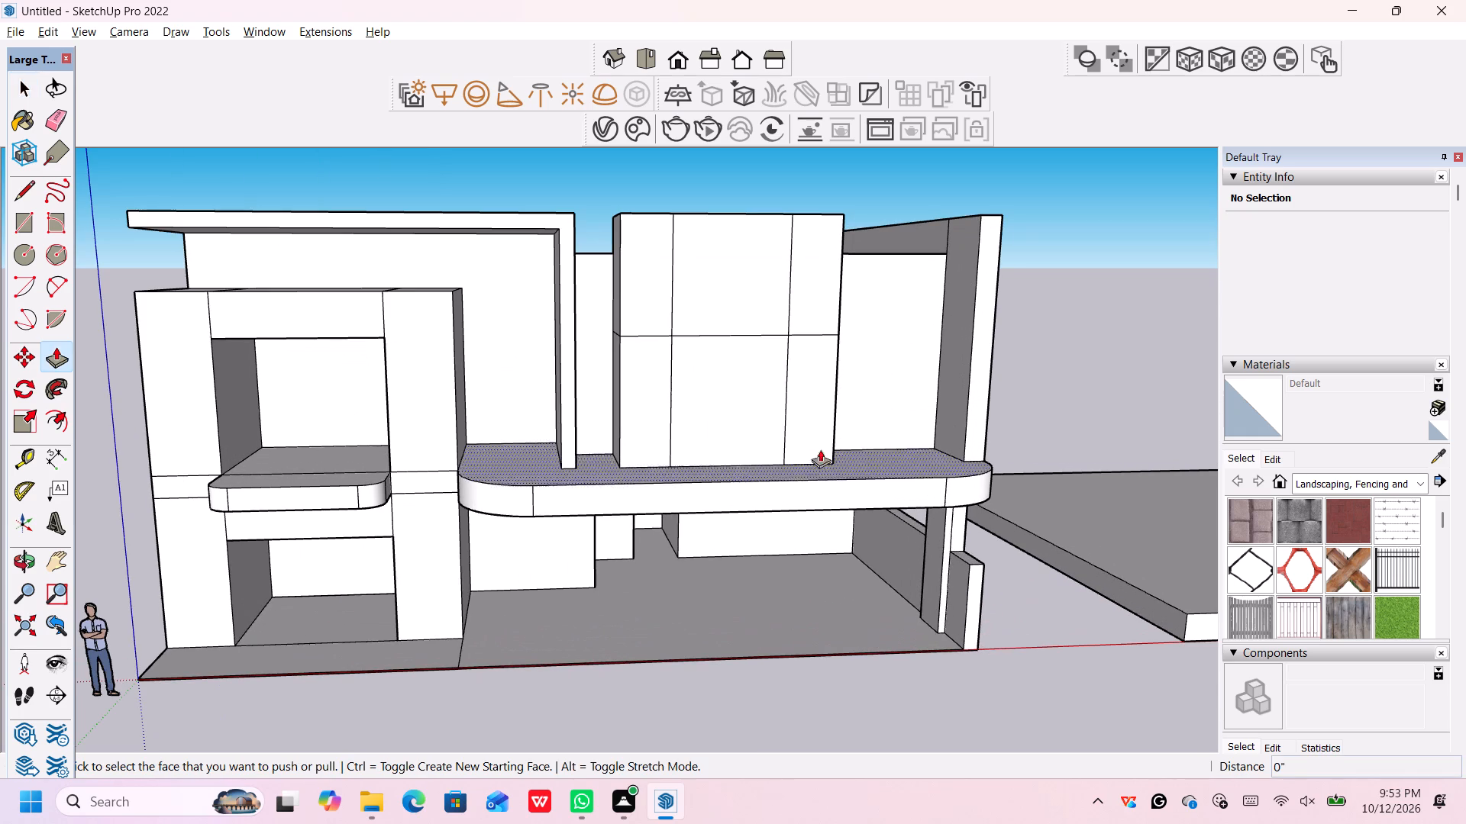
{"action": "left_click", "coordinate": [702, 414]}
{"action": "scroll", "coordinate": [700, 392], "scroll_direction": "up", "scroll_amount": 5}
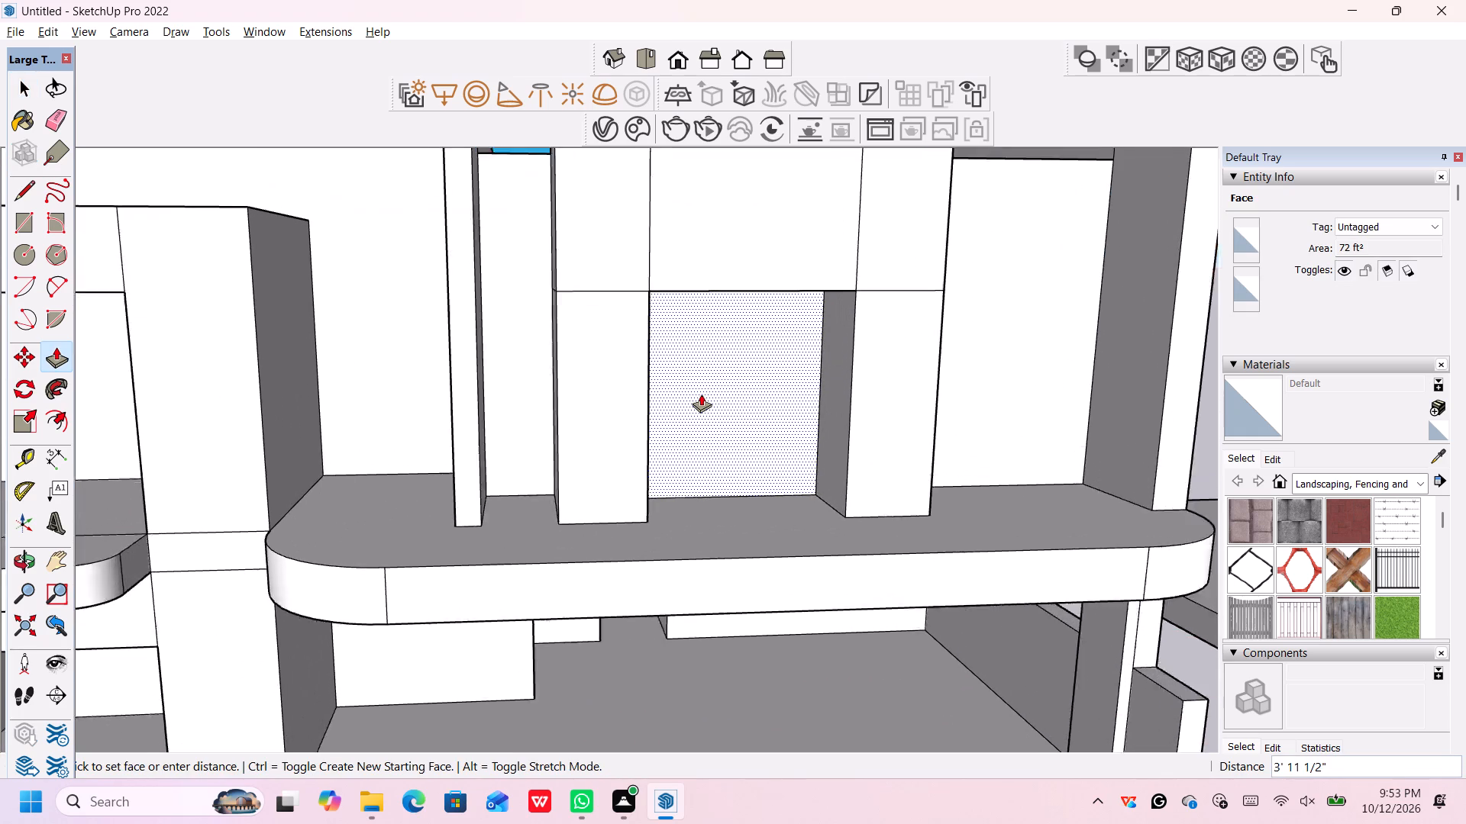
{"action": "scroll", "coordinate": [701, 394], "scroll_direction": "up", "scroll_amount": 1}
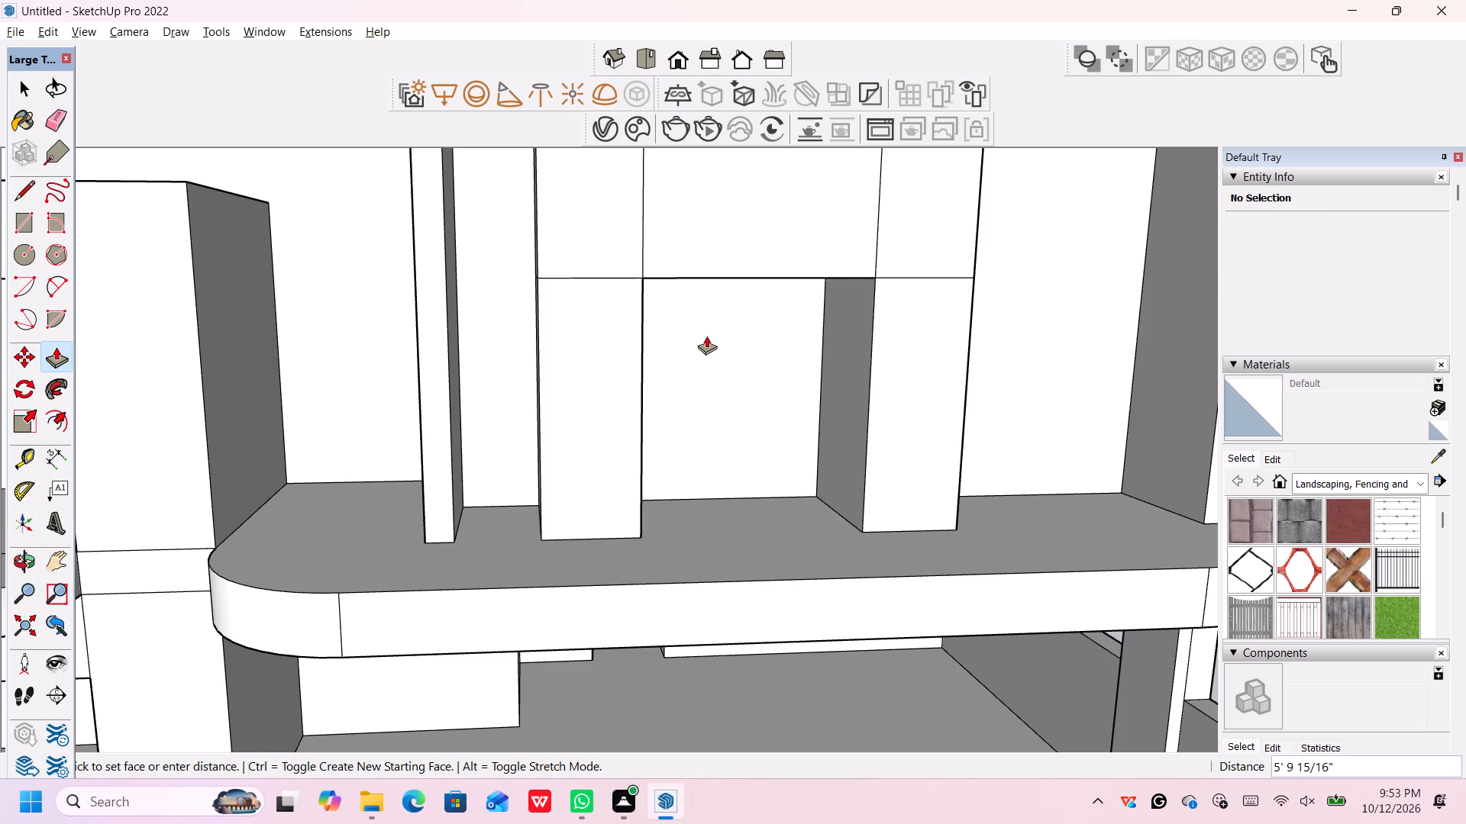
{"action": "type", "text": "5'"}
{"action": "key", "text": "Return"}
Place two parallel guides across the roof behind the panel block, one 6' from its rear edge and another 15' further forward.
{"action": "scroll", "coordinate": [714, 345], "scroll_direction": "down", "scroll_amount": 7}
{"action": "scroll", "coordinate": [717, 342], "scroll_direction": "up", "scroll_amount": 1}
{"action": "scroll", "coordinate": [717, 342], "scroll_direction": "down", "scroll_amount": 15}
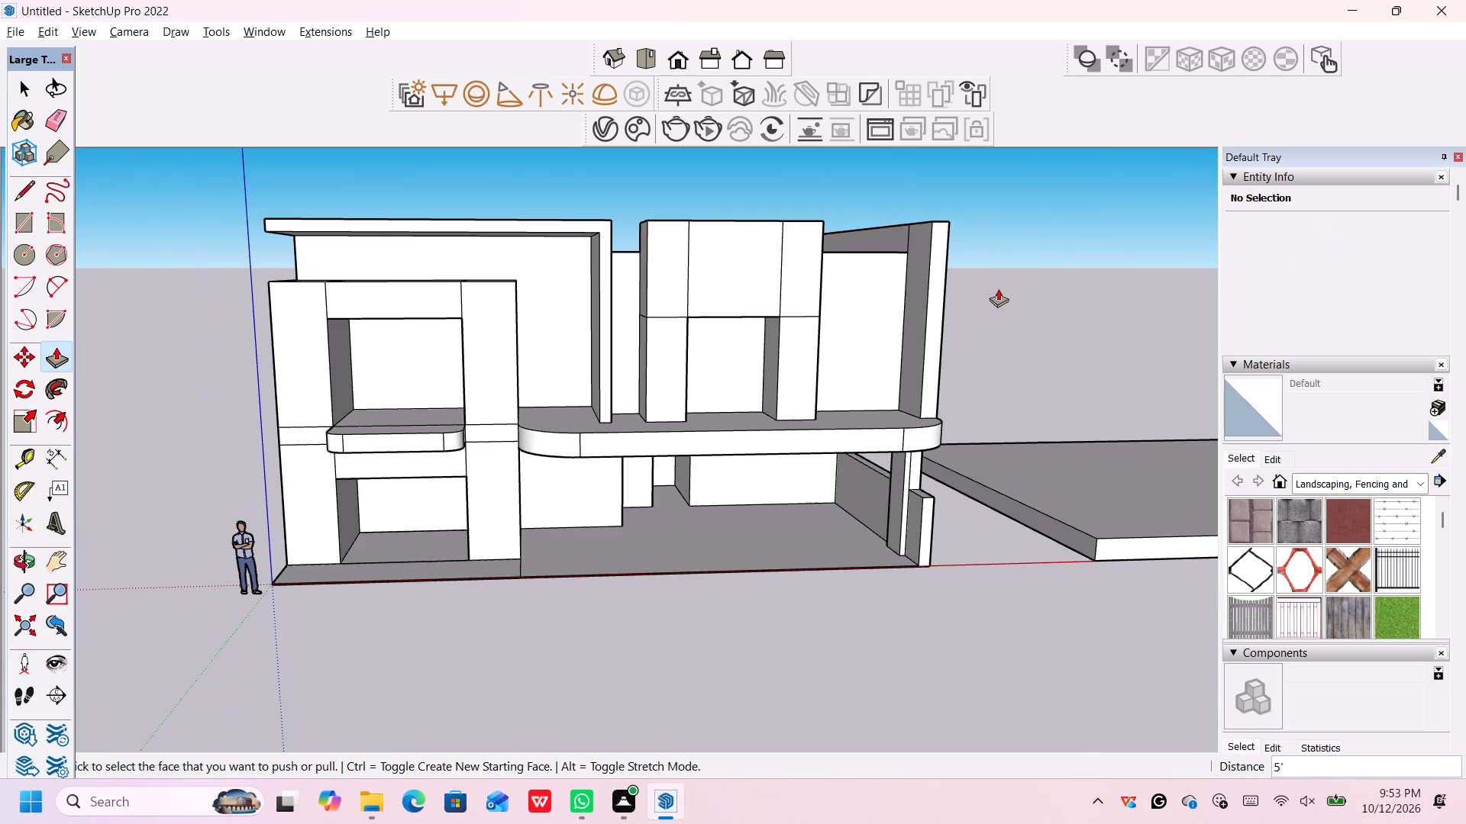
{"action": "middle_click_drag", "start_coordinate": [997, 291], "coordinate": [995, 295]}
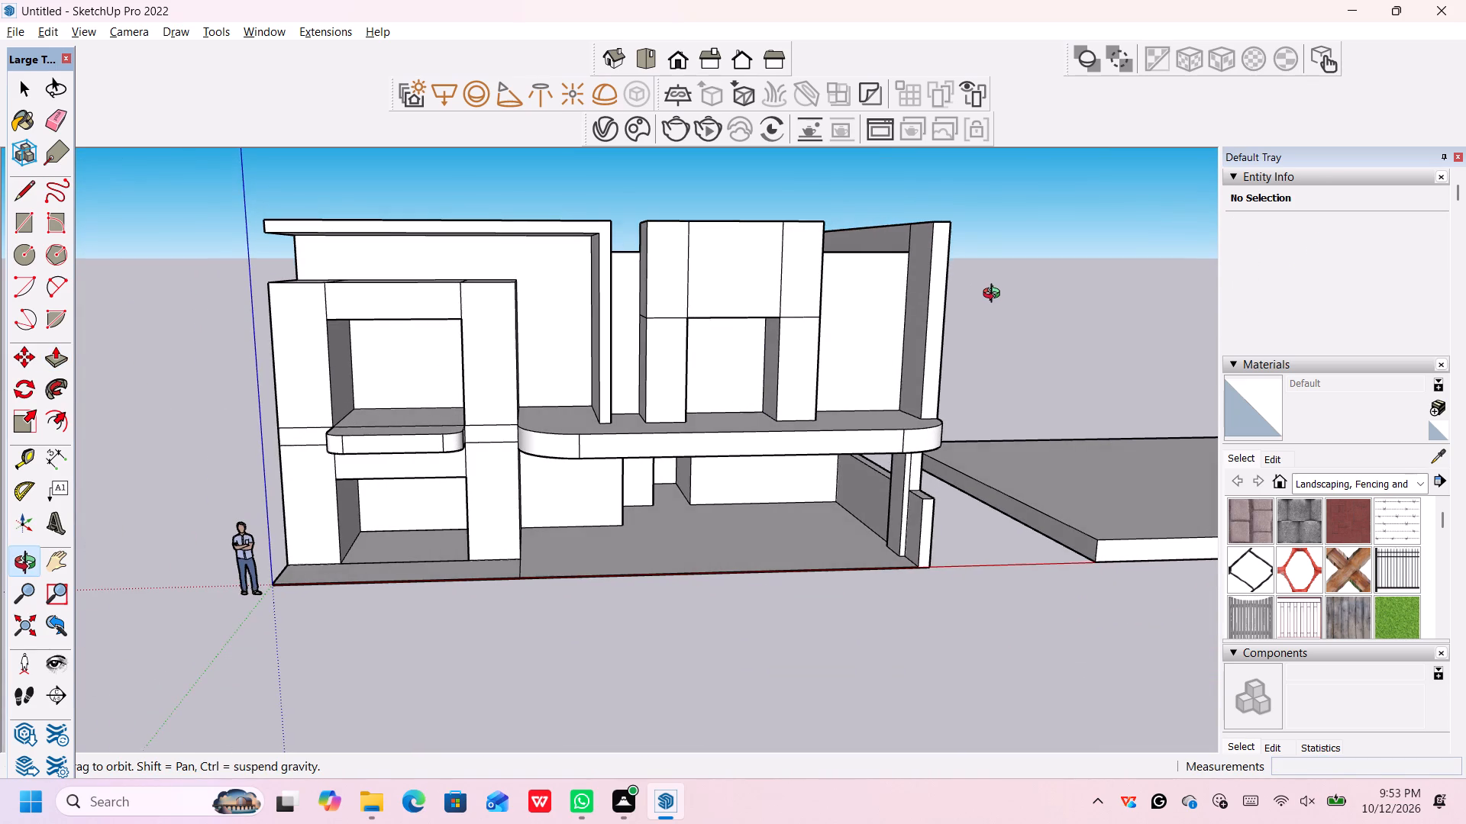
{"action": "middle_click_drag", "start_coordinate": [995, 295], "coordinate": [986, 417]}
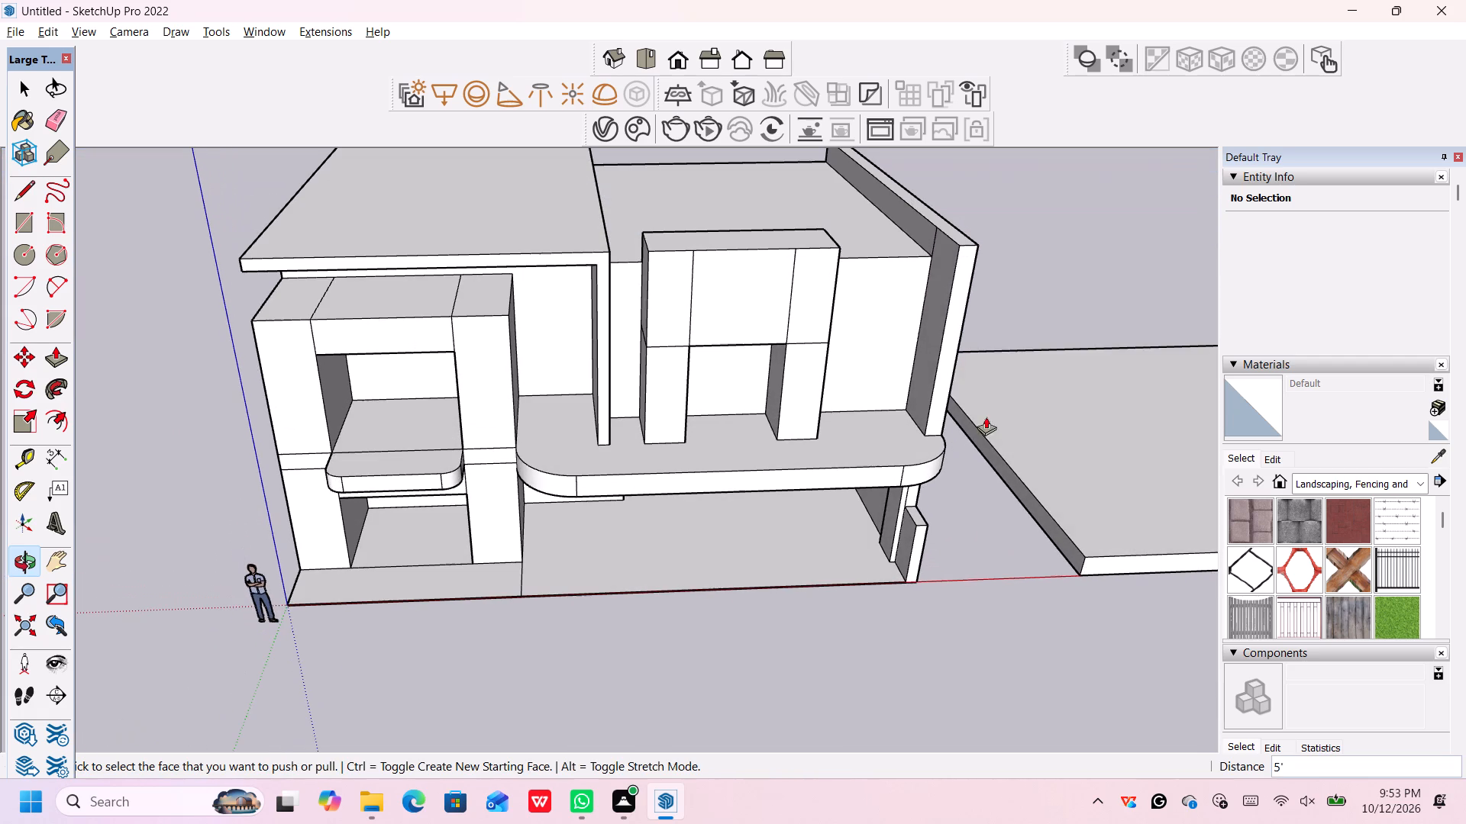
{"action": "scroll", "coordinate": [1007, 330], "scroll_direction": "down", "scroll_amount": 1}
{"action": "middle_click_drag", "start_coordinate": [1005, 322], "coordinate": [973, 316]}
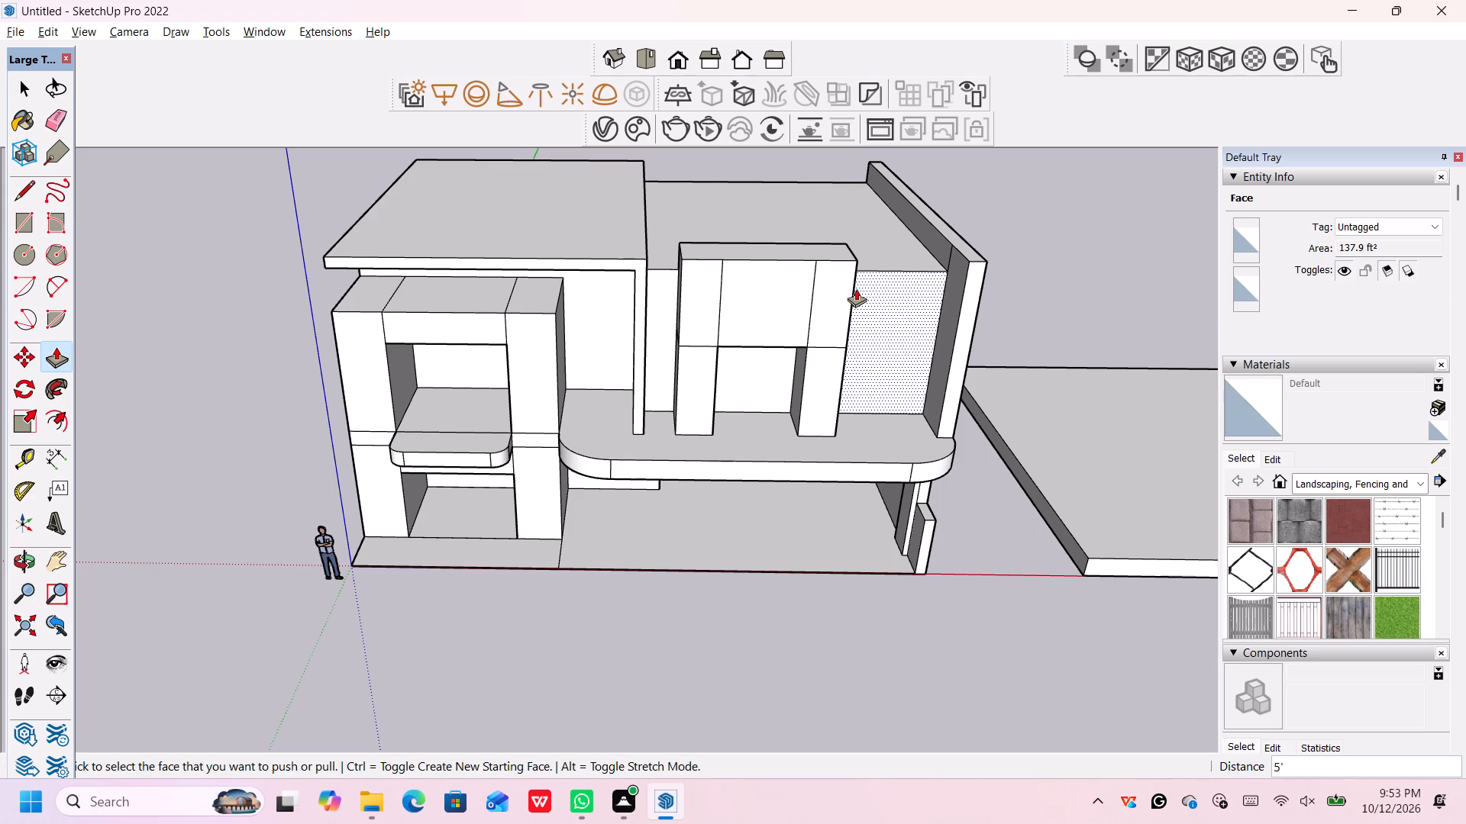
{"action": "scroll", "coordinate": [821, 264], "scroll_direction": "up", "scroll_amount": 1}
{"action": "scroll", "coordinate": [791, 226], "scroll_direction": "down", "scroll_amount": 1}
{"action": "middle_click_drag", "start_coordinate": [791, 226], "coordinate": [772, 312]}
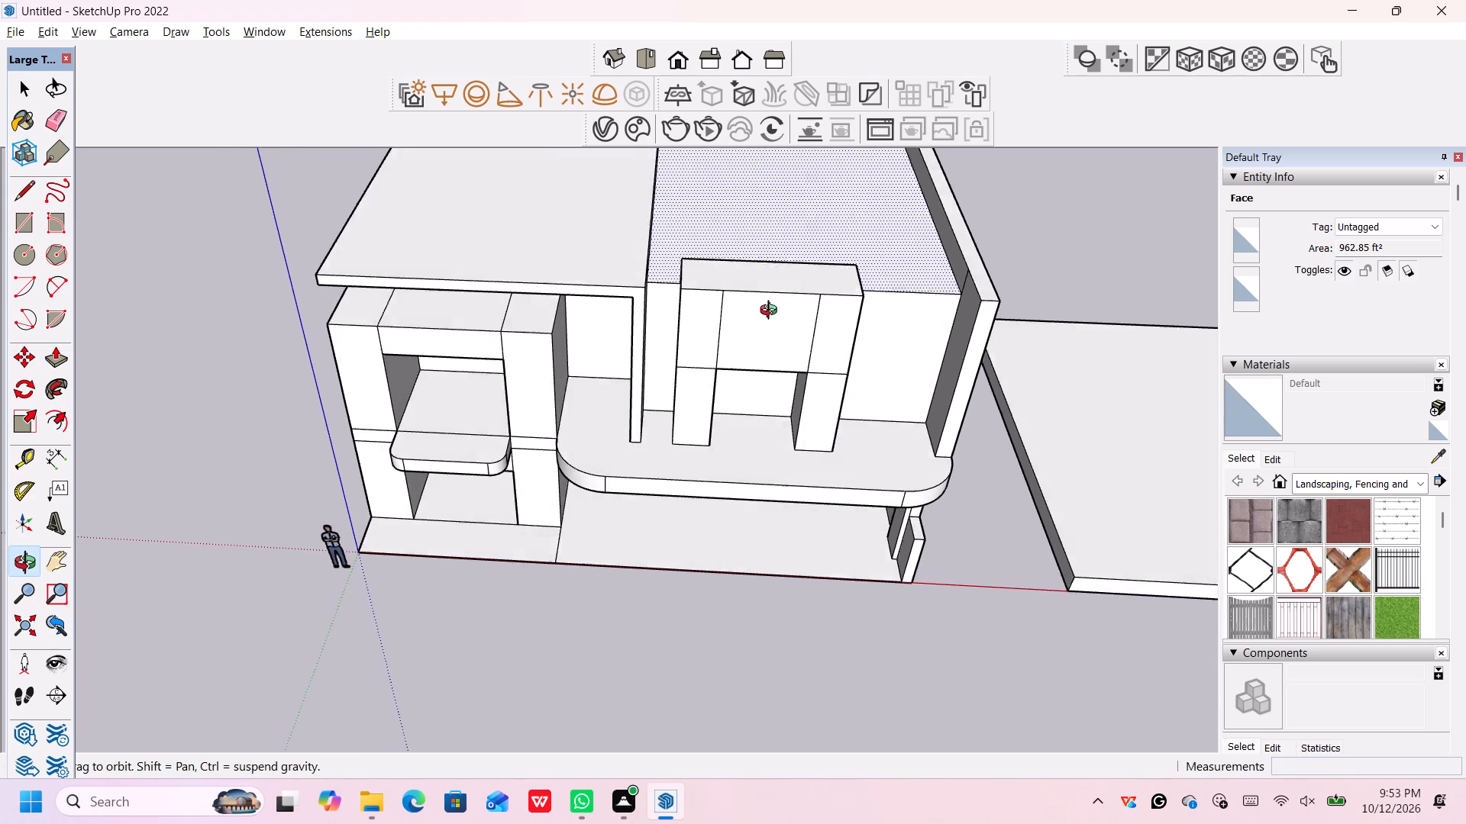
{"action": "middle_click_drag", "start_coordinate": [772, 312], "coordinate": [772, 320]}
{"action": "scroll", "coordinate": [833, 201], "scroll_direction": "down", "scroll_amount": 5}
{"action": "middle_click_drag", "start_coordinate": [951, 215], "coordinate": [806, 459]}
{"action": "middle_click", "coordinate": [806, 459], "text": "shift"}
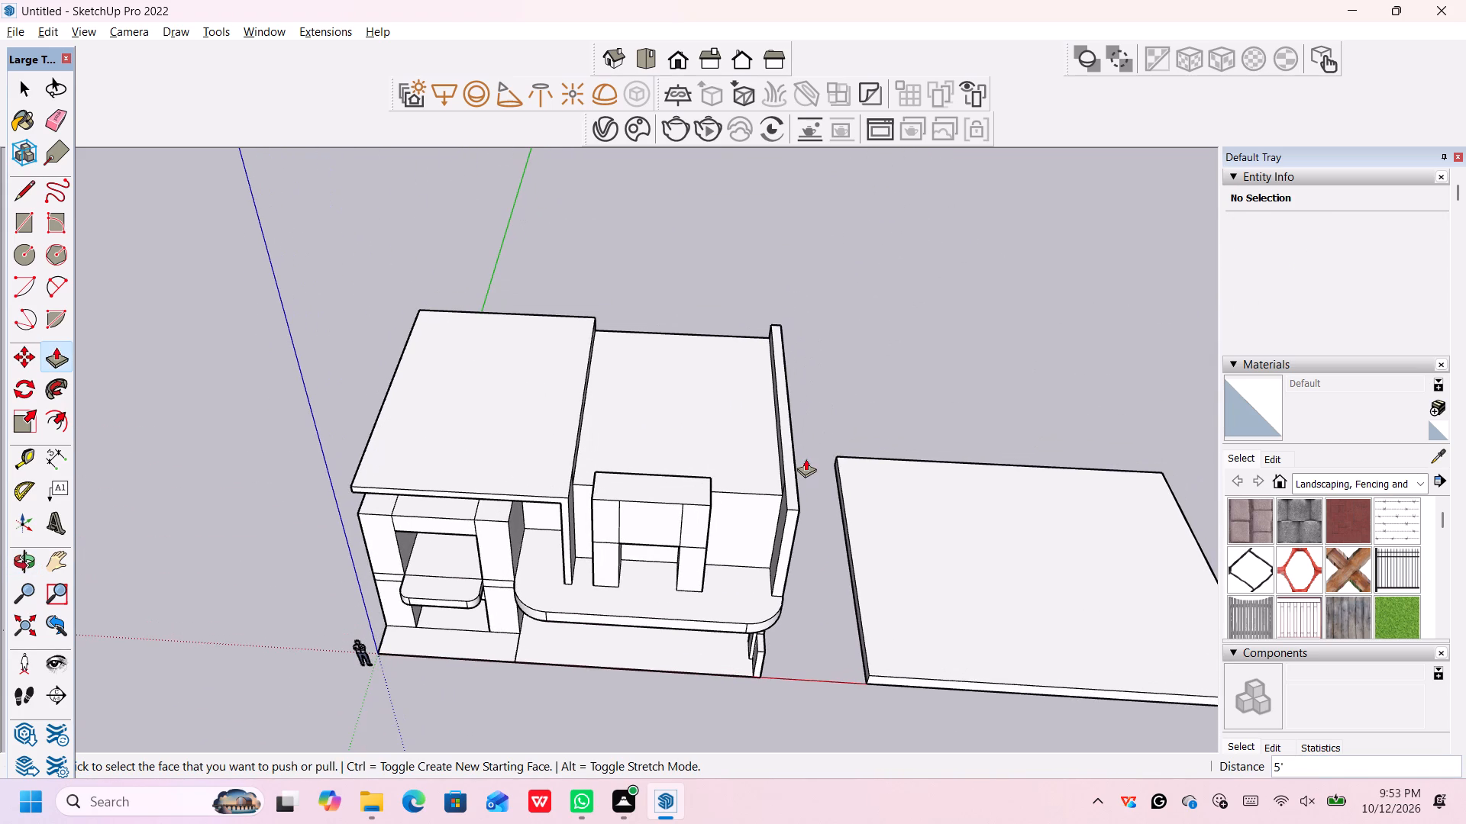
{"action": "key", "text": "space"}
{"action": "middle_click_drag", "start_coordinate": [733, 400], "coordinate": [728, 434]}
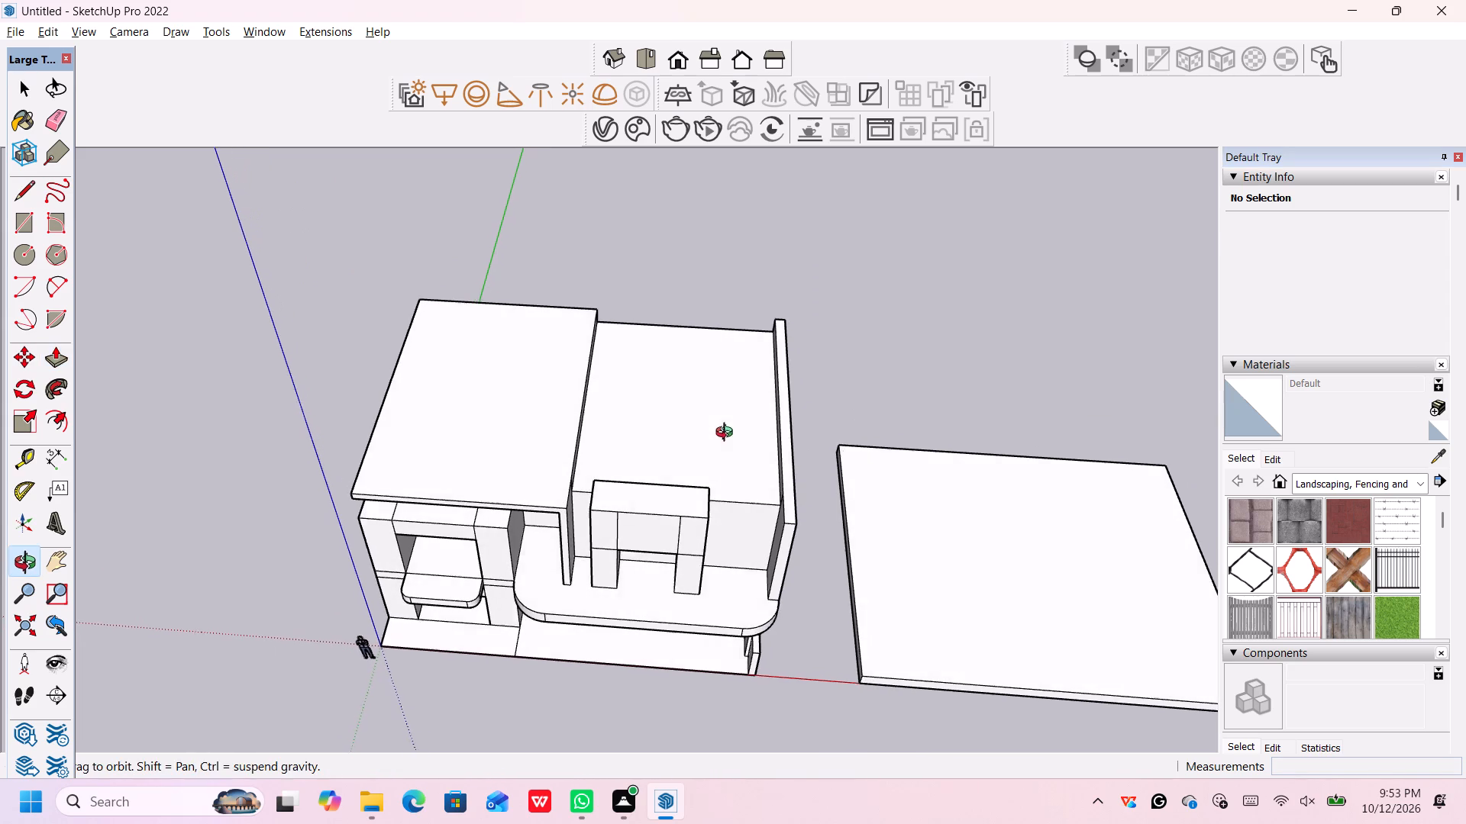
{"action": "middle_click_drag", "start_coordinate": [728, 434], "coordinate": [729, 434]}
{"action": "key", "text": "t"}
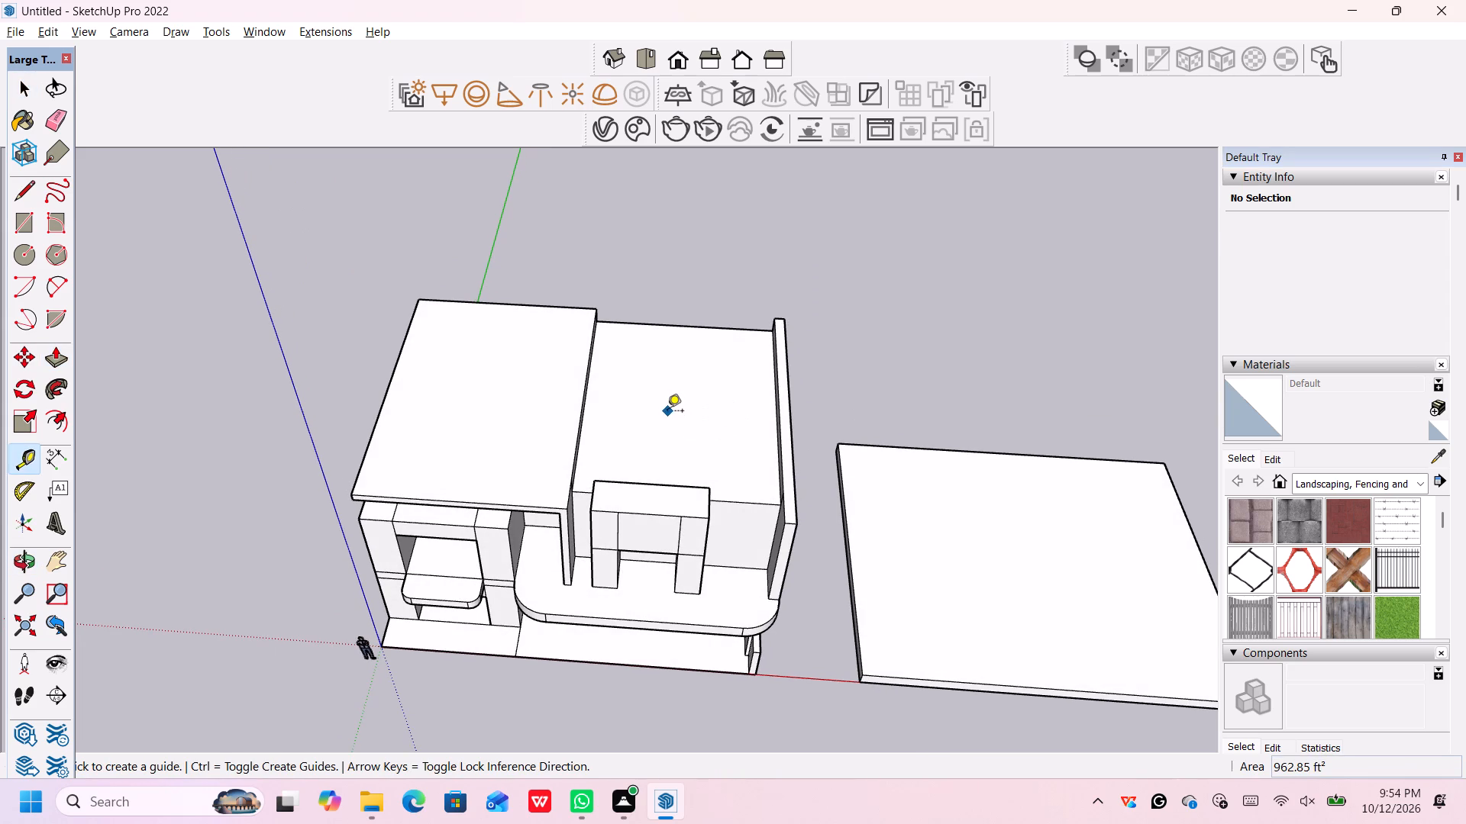
{"action": "middle_click_drag", "start_coordinate": [667, 444], "coordinate": [687, 389]}
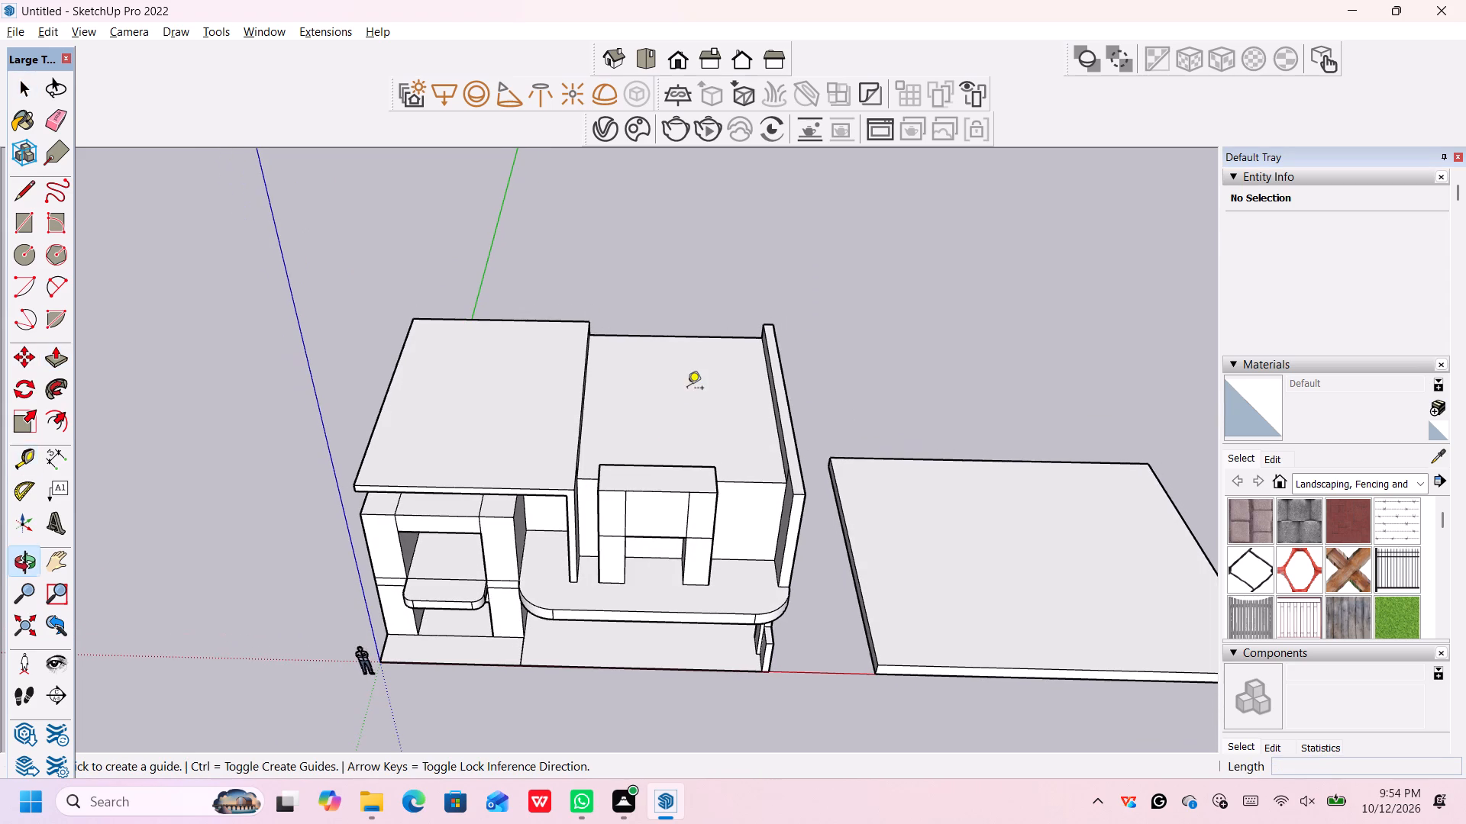
{"action": "scroll", "coordinate": [629, 330], "scroll_direction": "up", "scroll_amount": 3}
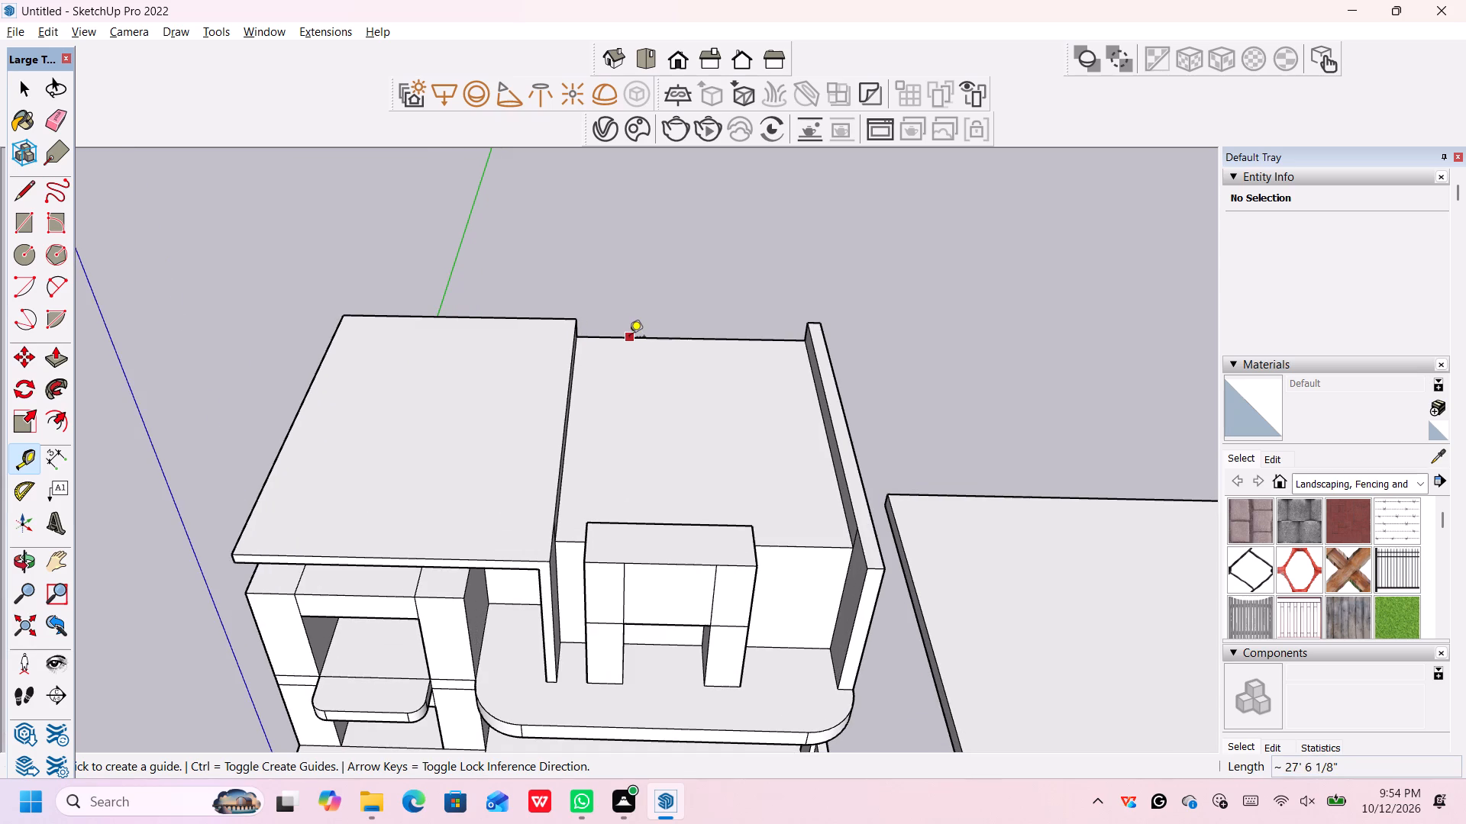
{"action": "left_click", "coordinate": [629, 338]}
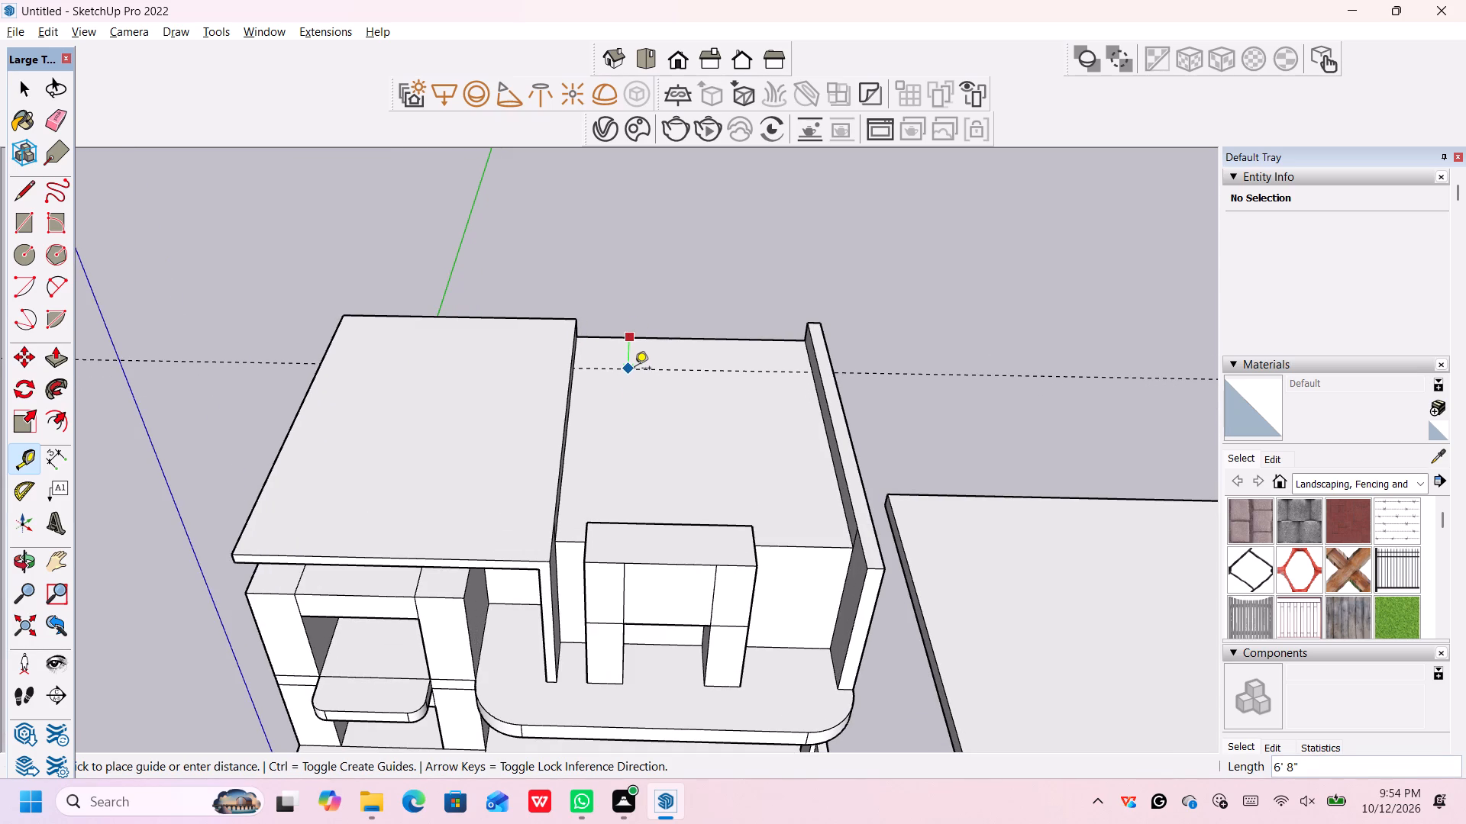
{"action": "scroll", "coordinate": [635, 369], "scroll_direction": "up", "scroll_amount": 3}
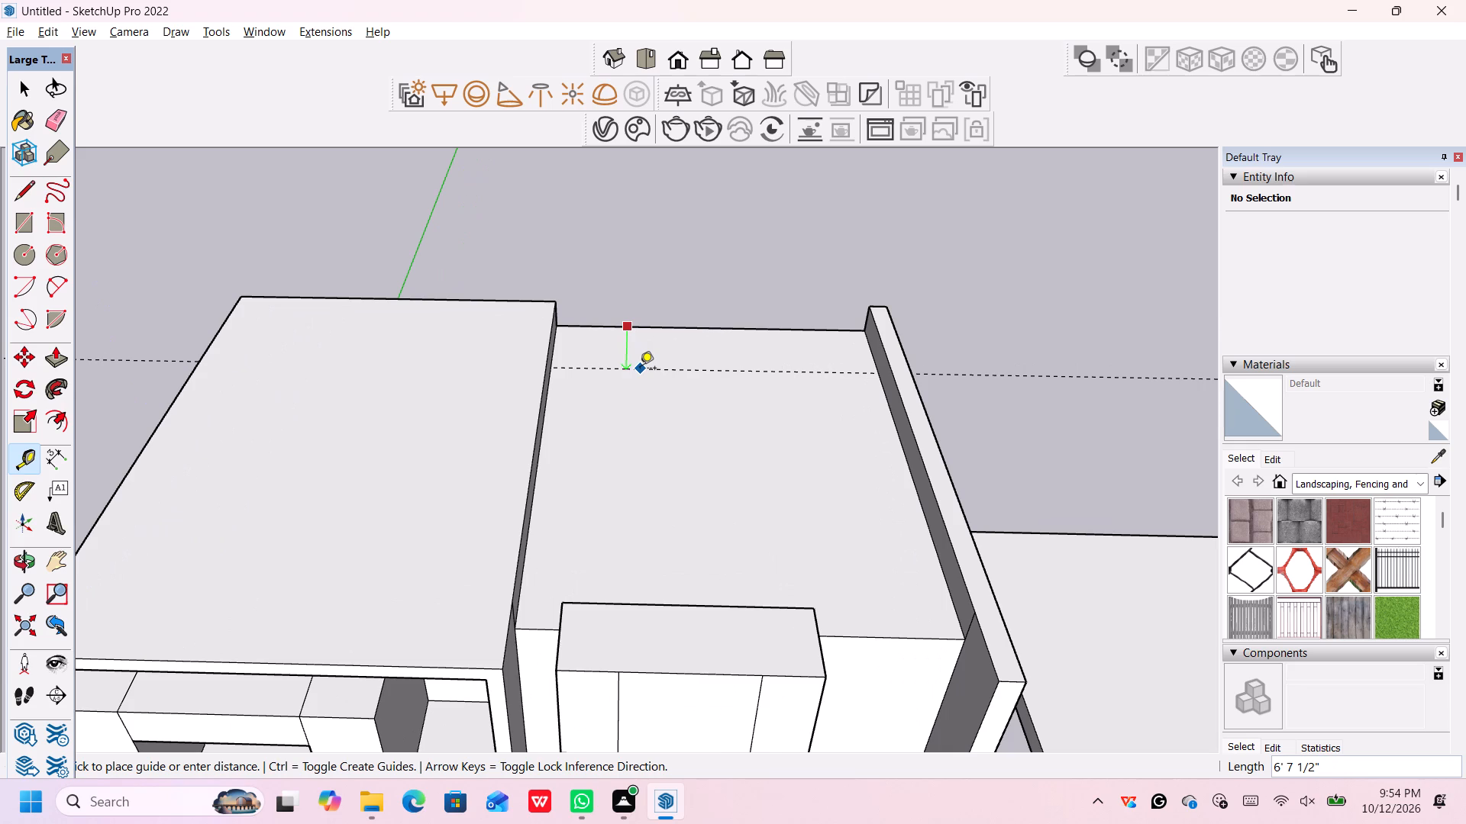
{"action": "type", "text": "6'"}
{"action": "key", "text": "Return"}
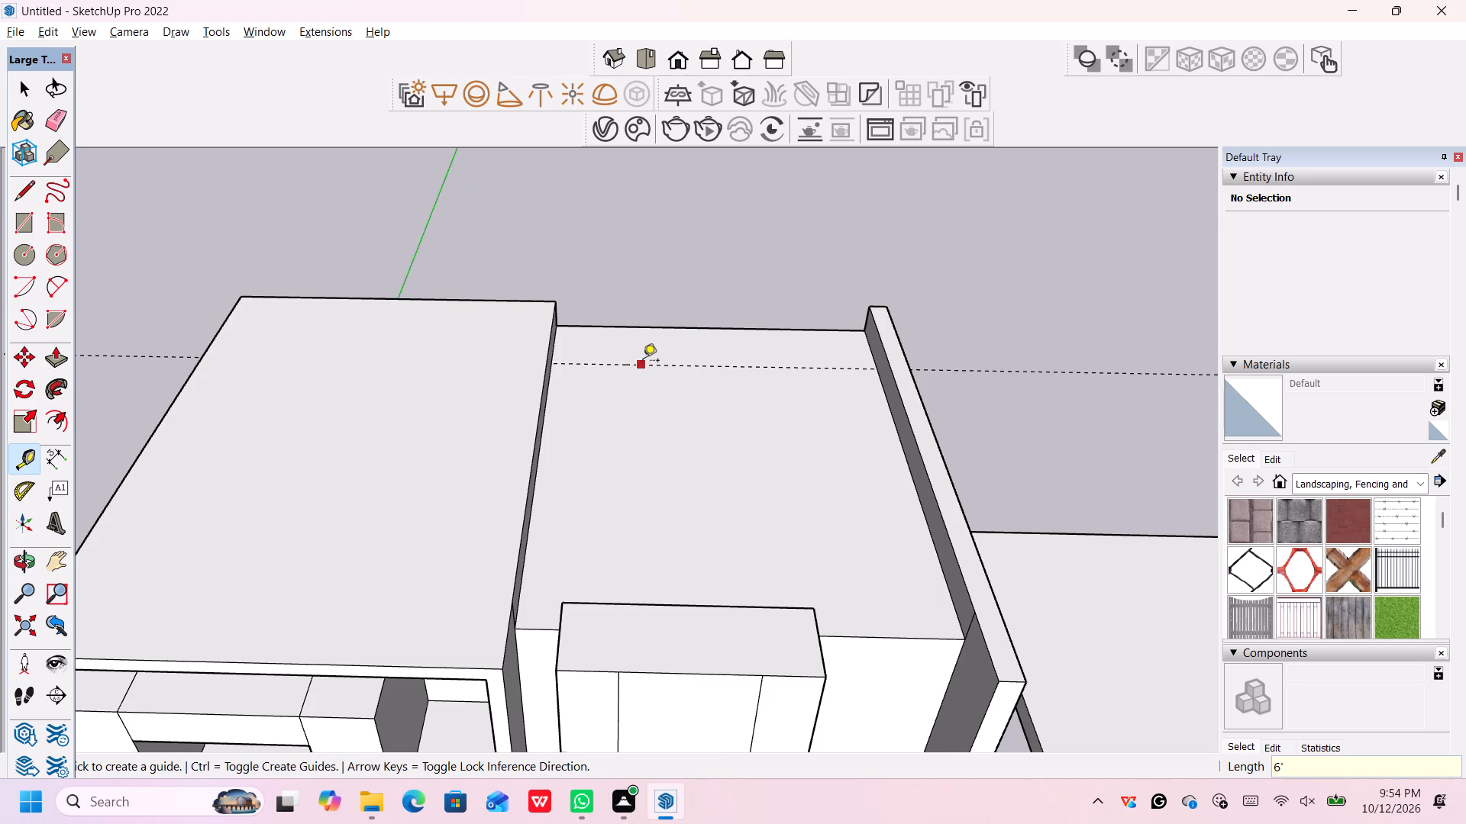
{"action": "left_click", "coordinate": [651, 365]}
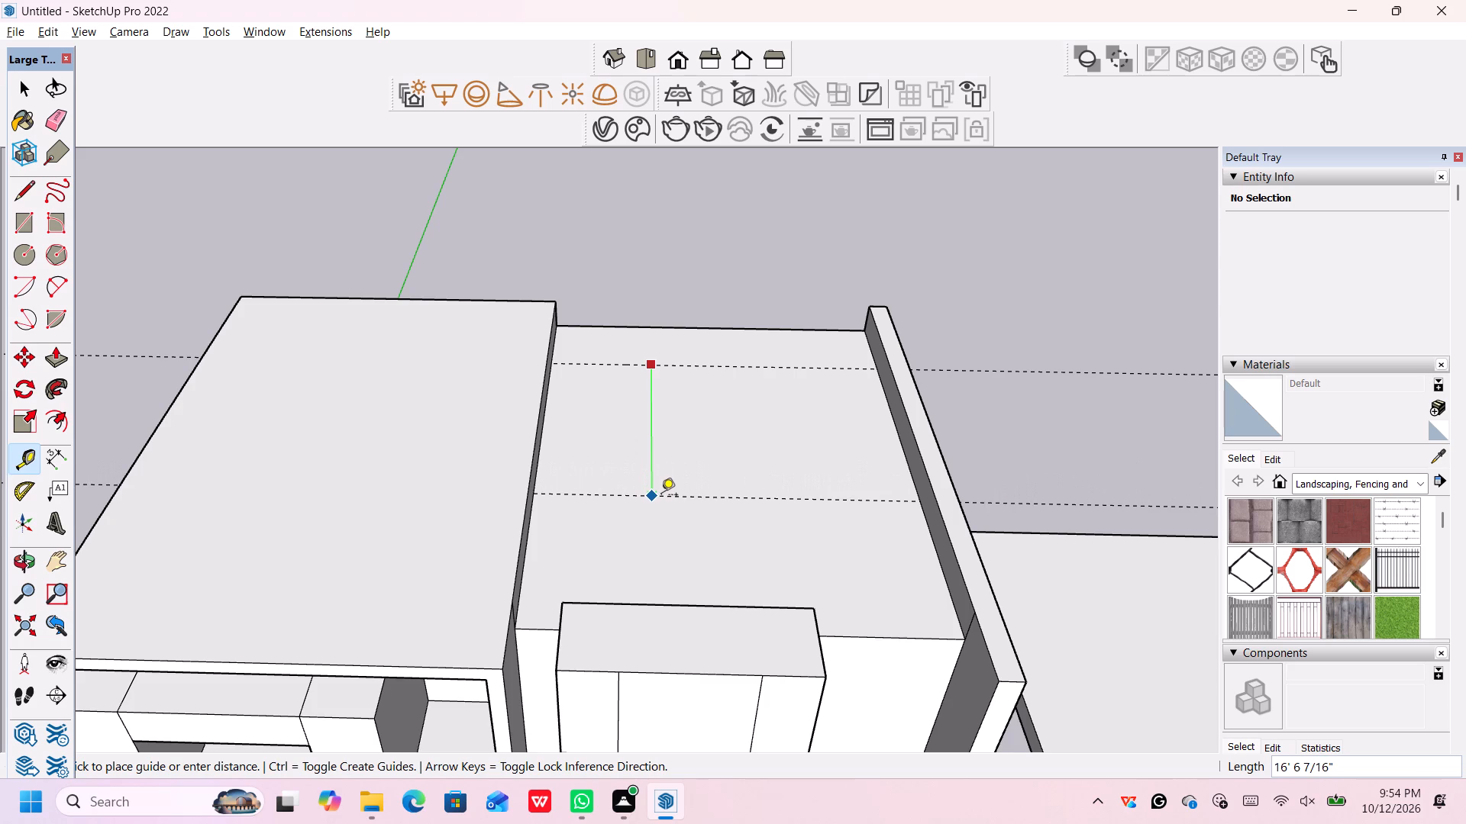
{"action": "type", "text": "15"}
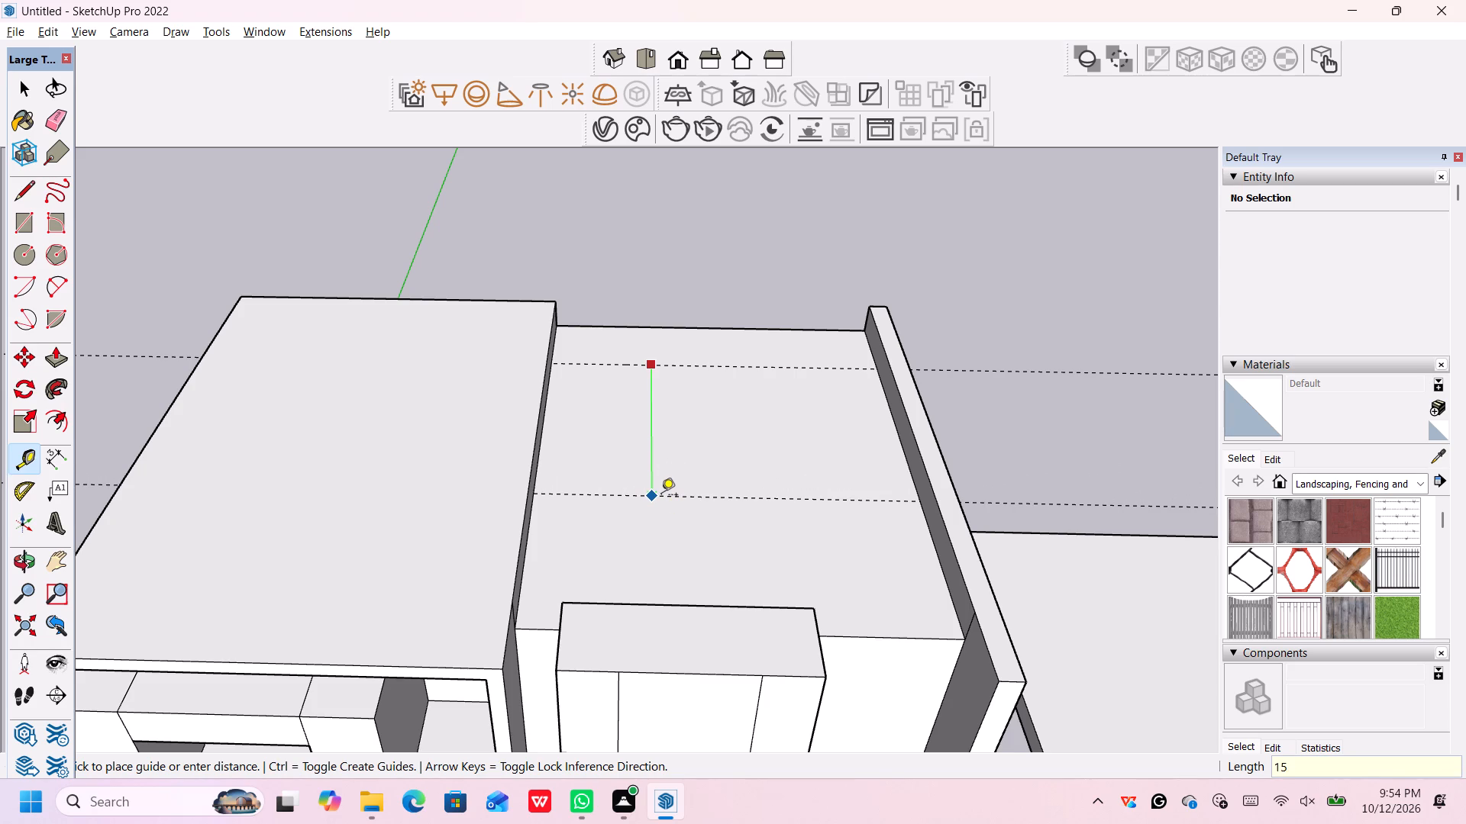
{"action": "key", "text": "apostrophe"}
{"action": "key", "text": "Return"}
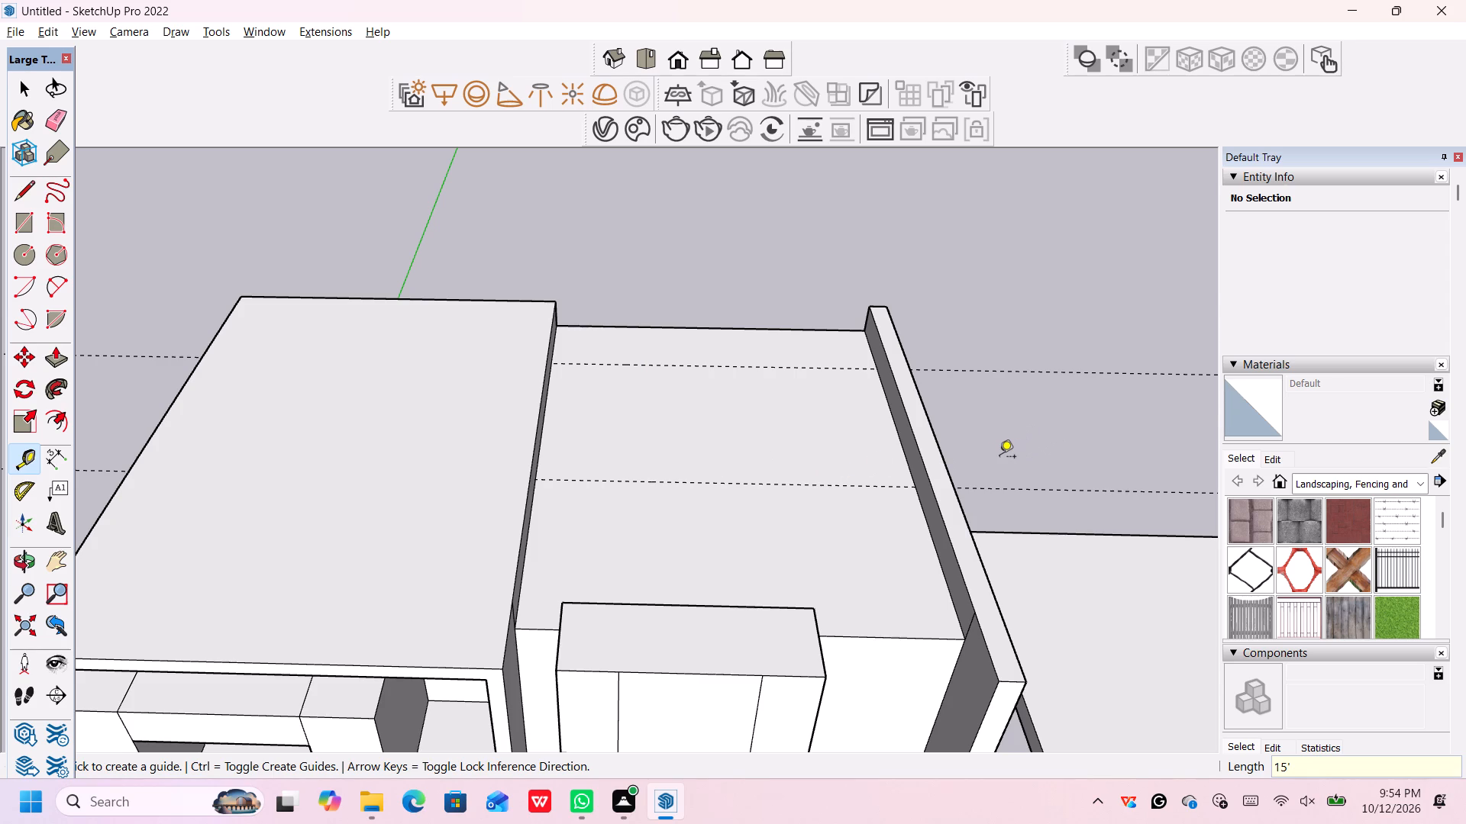
Place a guide on the same roof, 5' in from the tall side wall.
{"action": "left_click", "coordinate": [901, 444]}
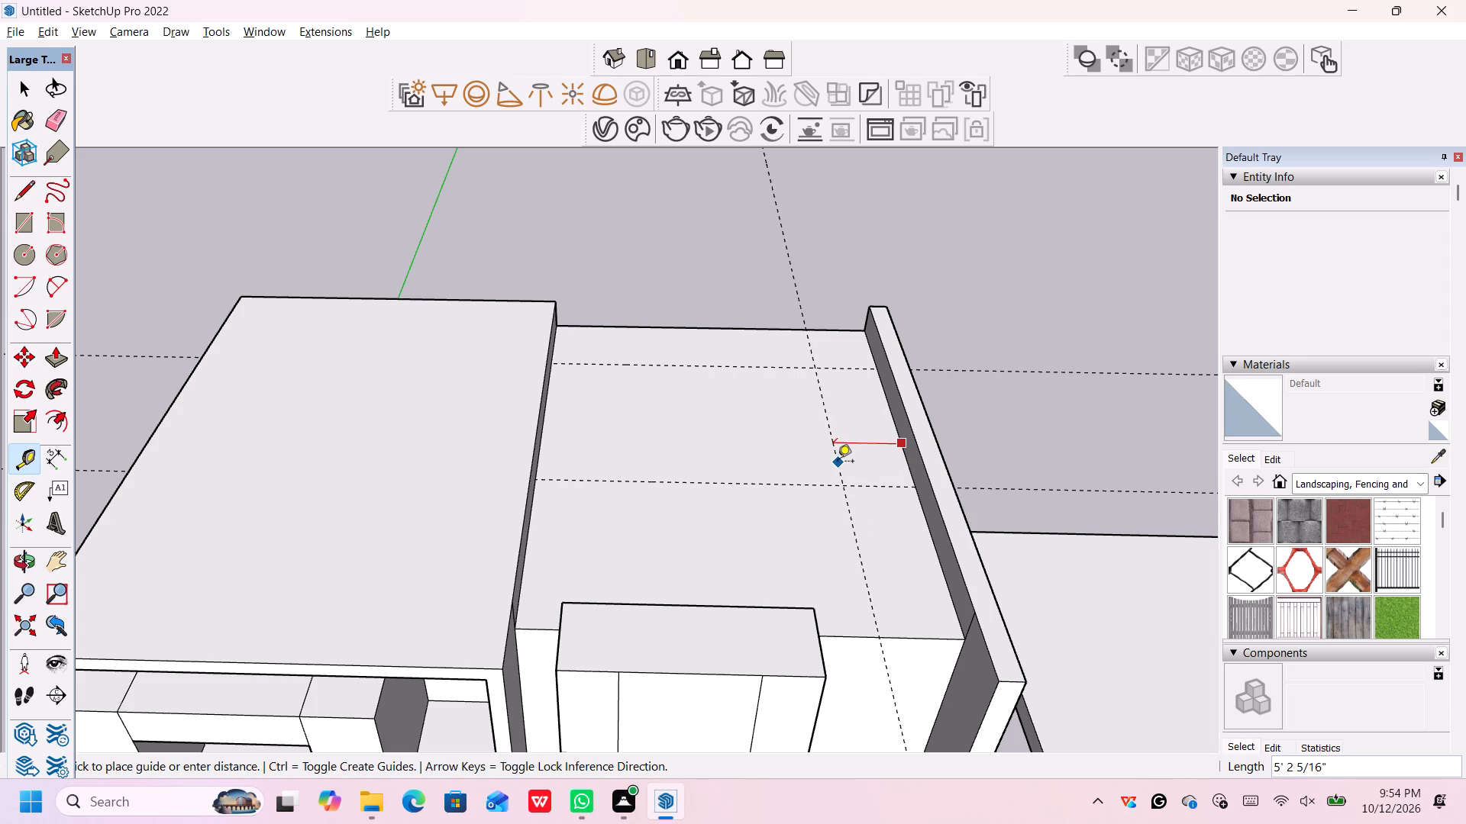
{"action": "type", "text": "5'"}
{"action": "key", "text": "Return"}
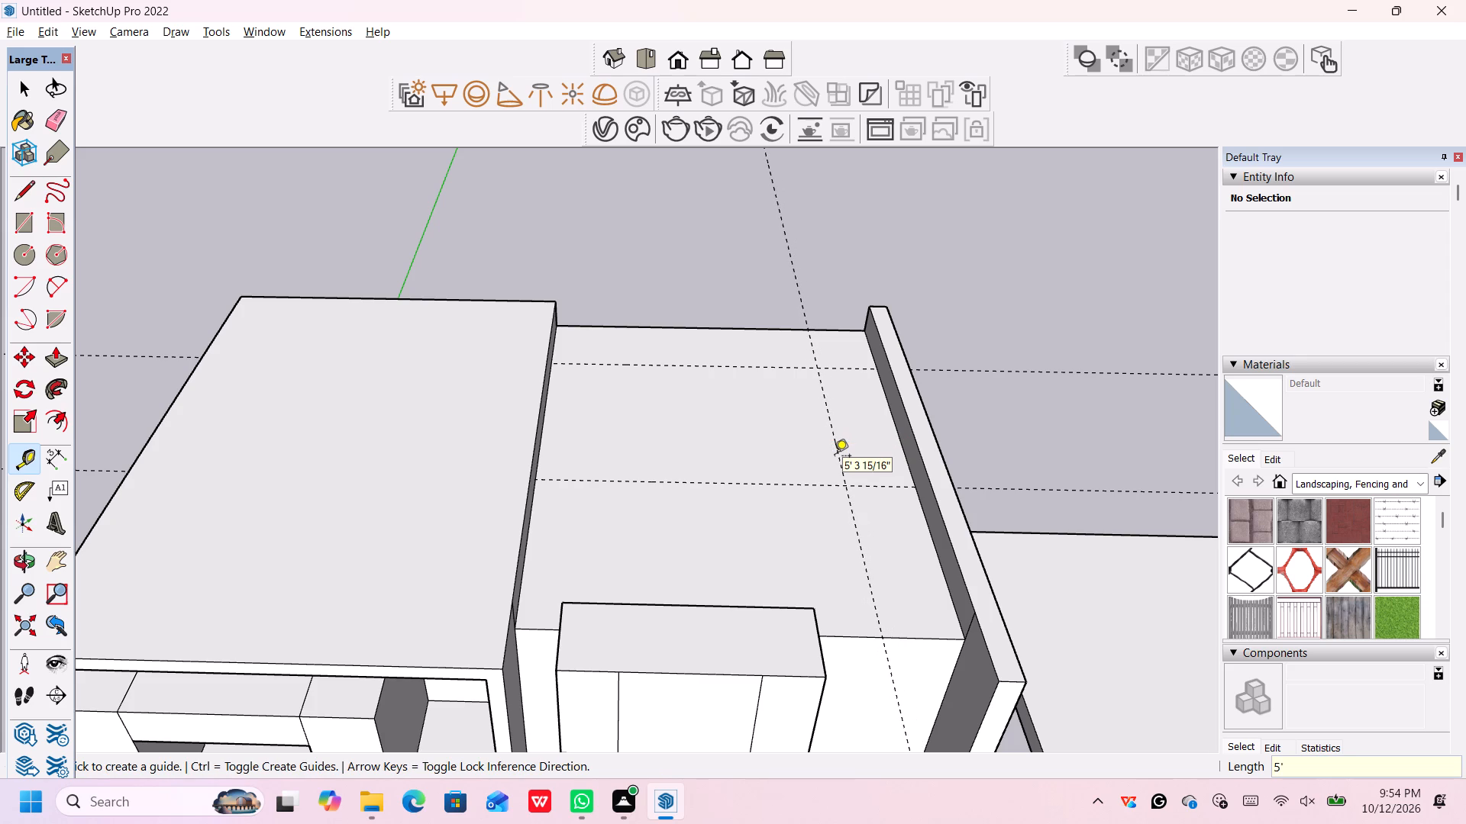
{"action": "key", "text": "space"}
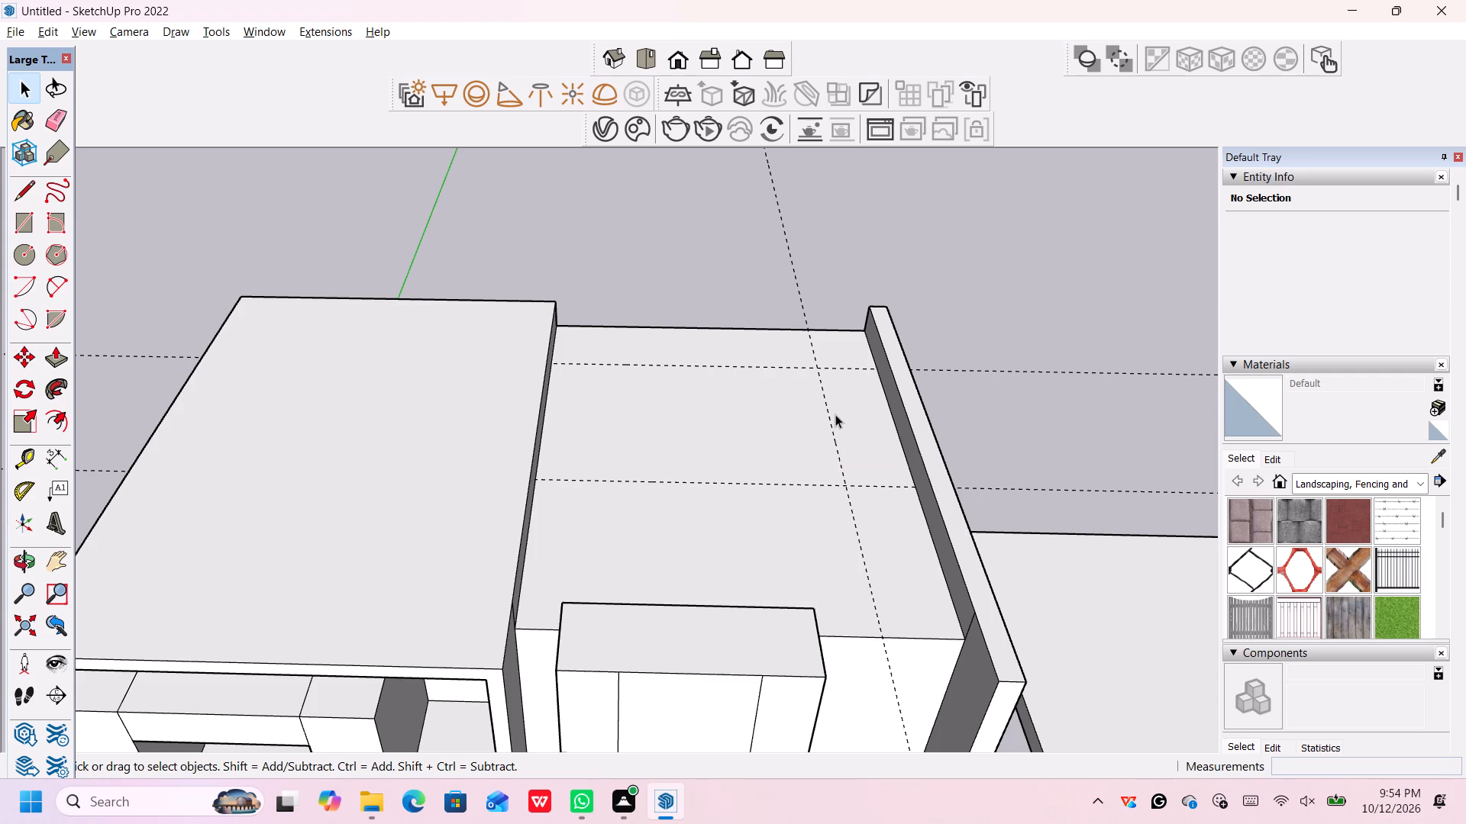
Draw a rectangle about 22'6" by 15' on the roof, from the guide intersection to the adjoining raised roof's edge.
{"action": "key", "text": "r"}
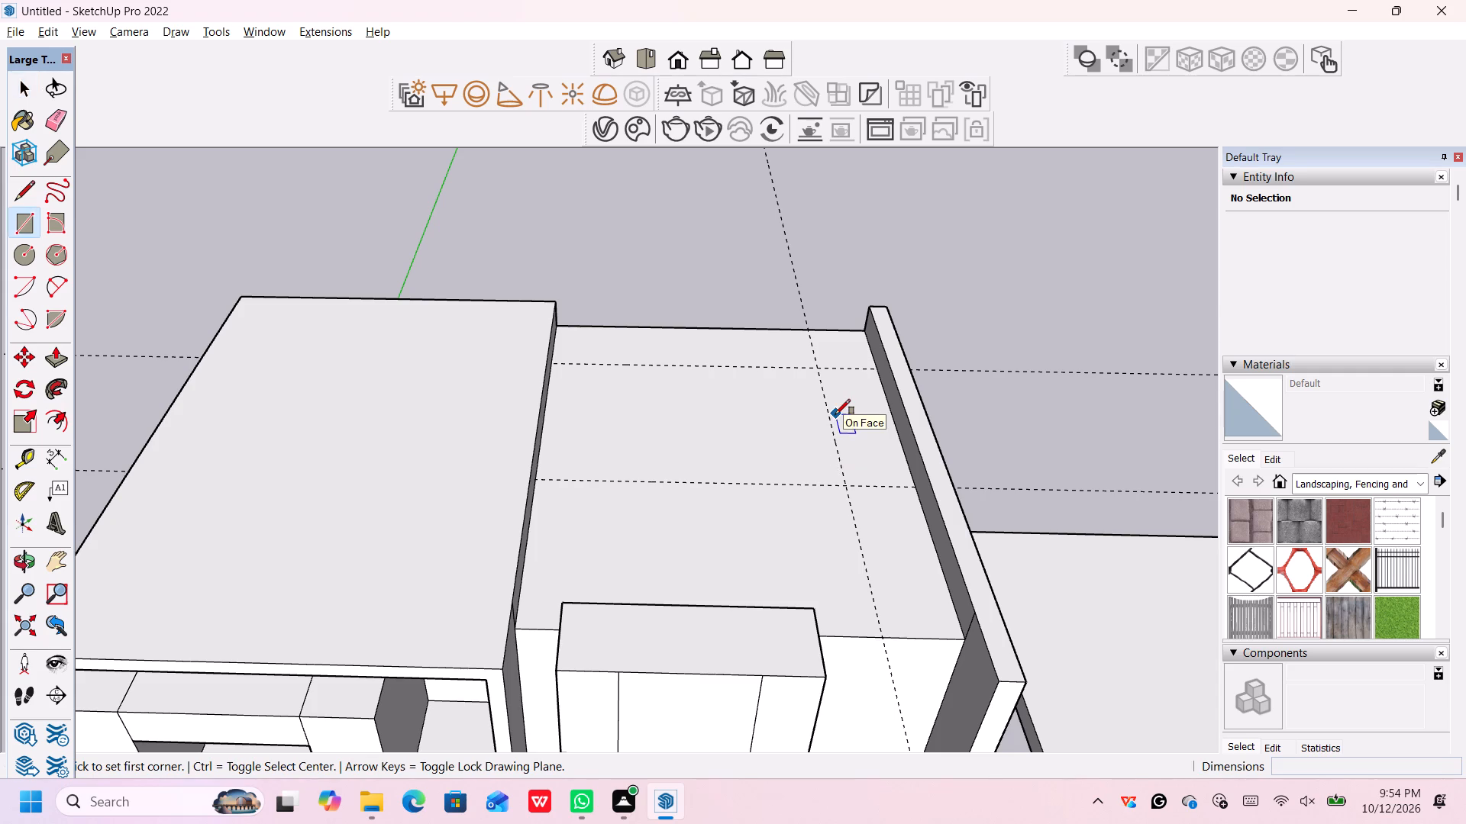
{"action": "left_click", "coordinate": [816, 369]}
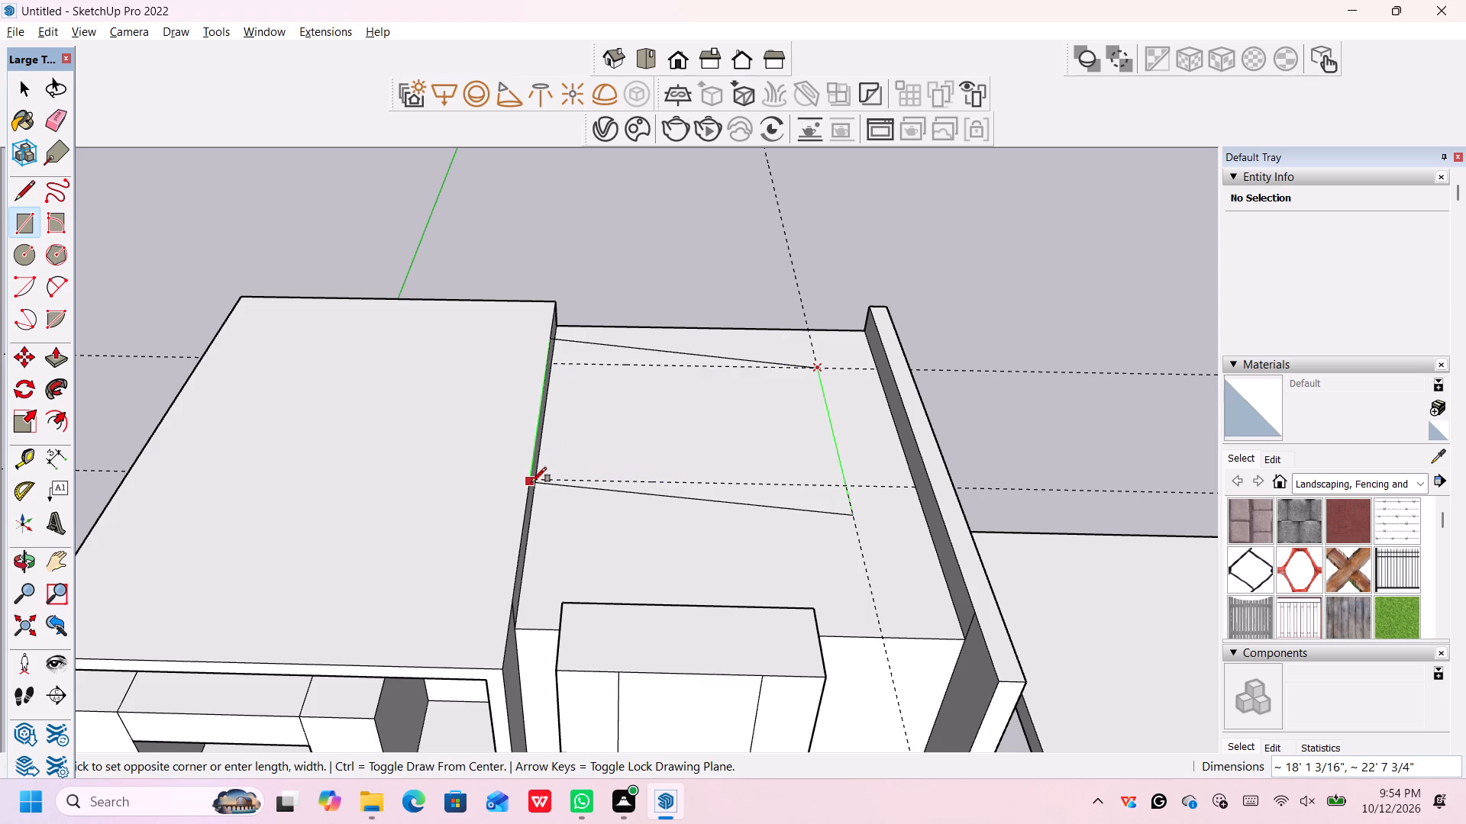
{"action": "scroll", "coordinate": [538, 483], "scroll_direction": "up", "scroll_amount": 4}
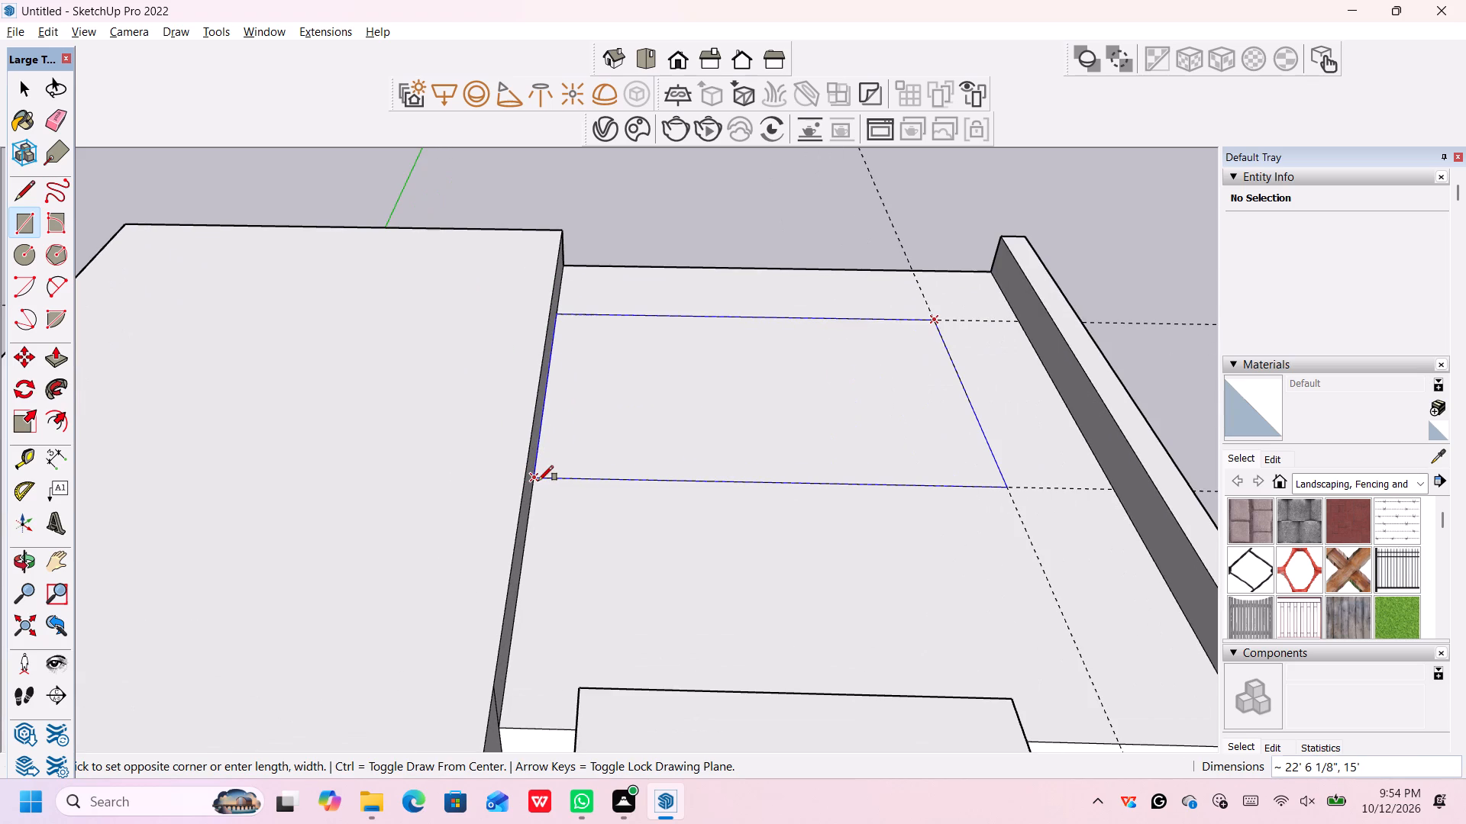
{"action": "left_click", "coordinate": [538, 481]}
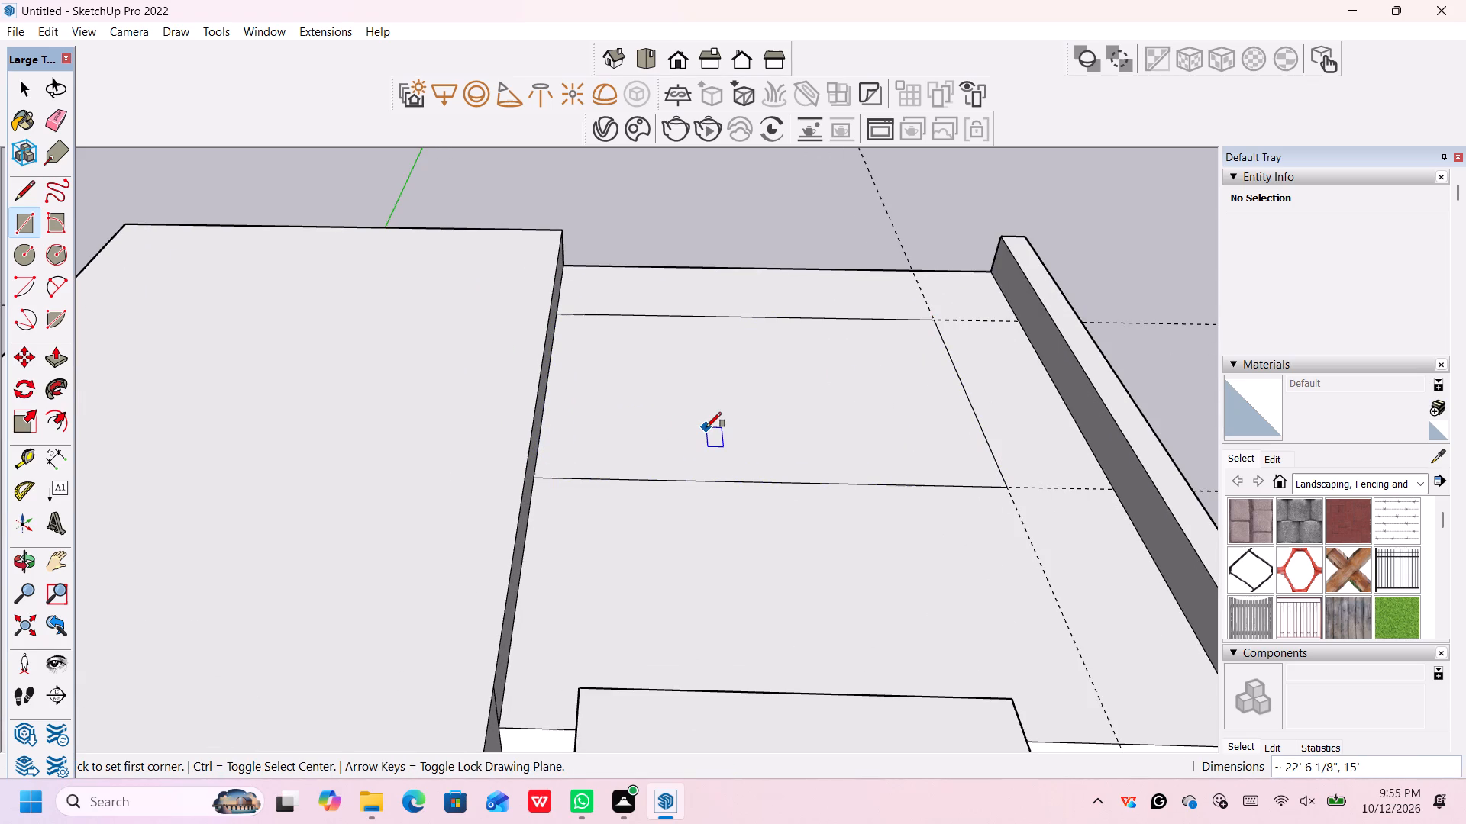
{"action": "scroll", "coordinate": [707, 426], "scroll_direction": "down", "scroll_amount": 6}
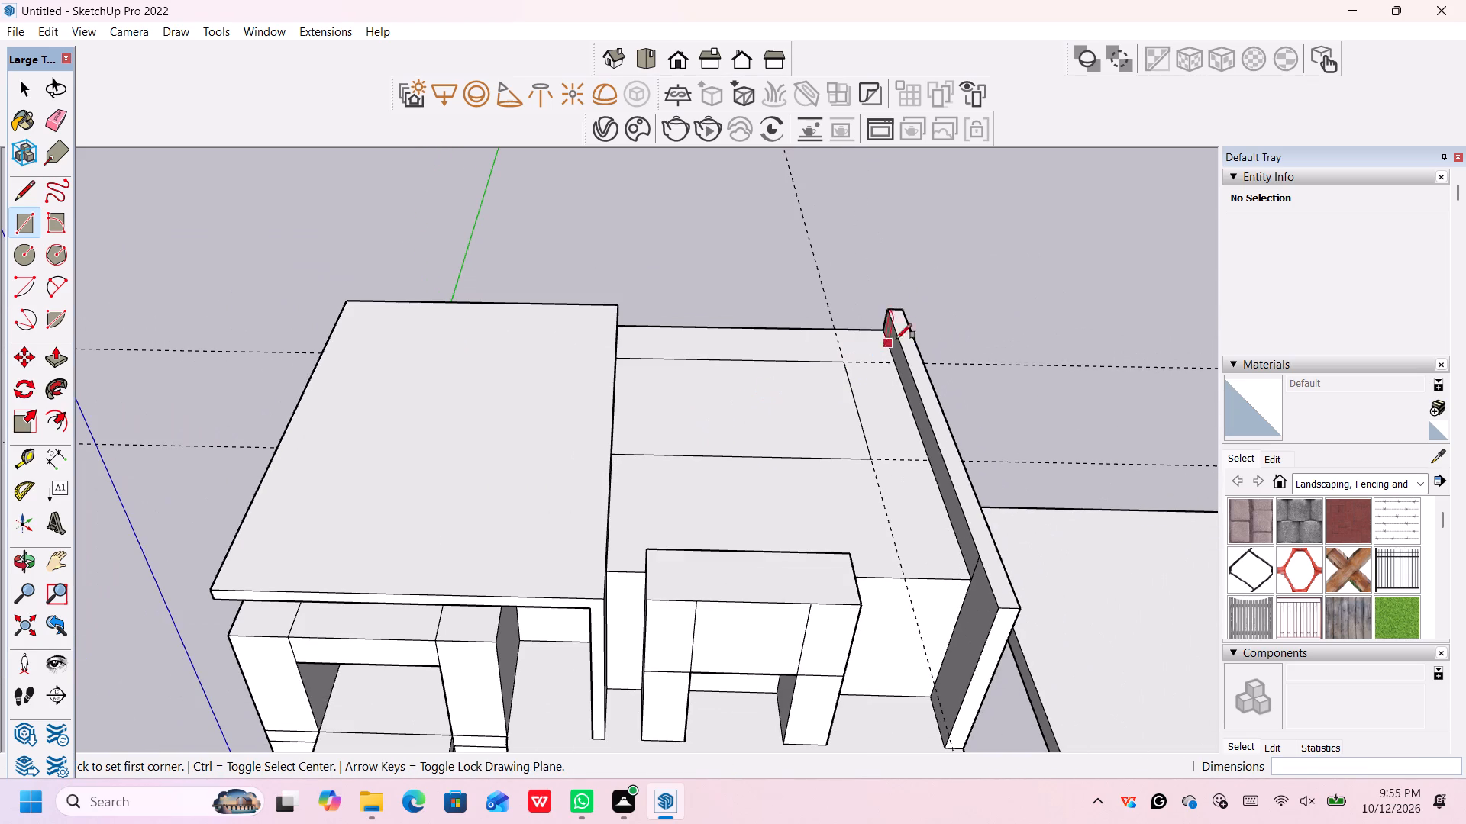
{"action": "key", "text": "space"}
Extrude the rectangle on the roof behind the panel block upward 5' to form a rooftop block.
{"action": "key", "text": "p"}
{"action": "left_click", "coordinate": [761, 416]}
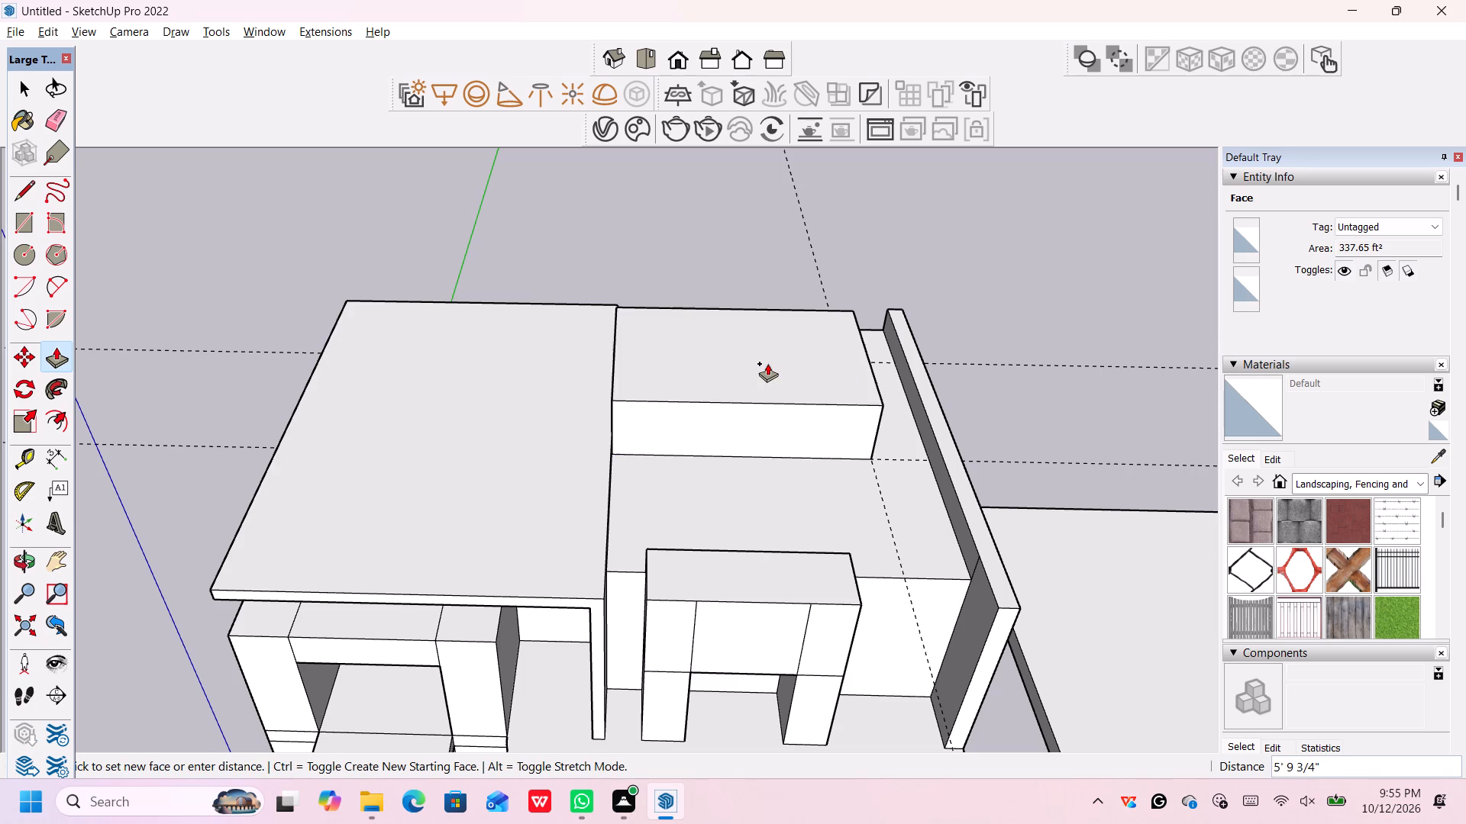
{"action": "scroll", "coordinate": [770, 339], "scroll_direction": "down", "scroll_amount": 4}
{"action": "middle_click_drag", "start_coordinate": [770, 339], "coordinate": [749, 241]}
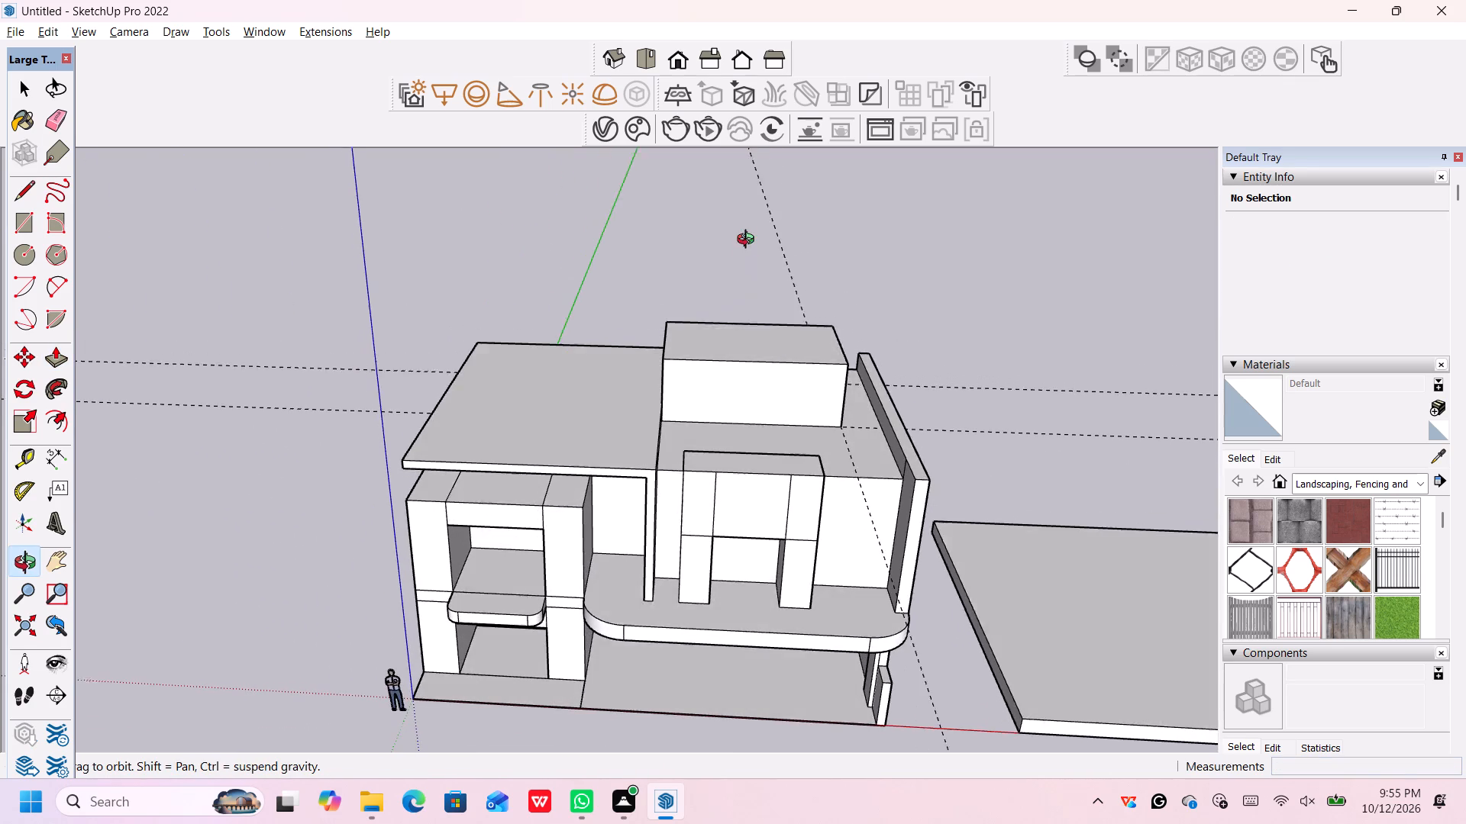
{"action": "middle_click_drag", "start_coordinate": [749, 241], "coordinate": [749, 226]}
{"action": "scroll", "coordinate": [751, 268], "scroll_direction": "up", "scroll_amount": 4}
{"action": "middle_click_drag", "start_coordinate": [744, 375], "coordinate": [744, 374]}
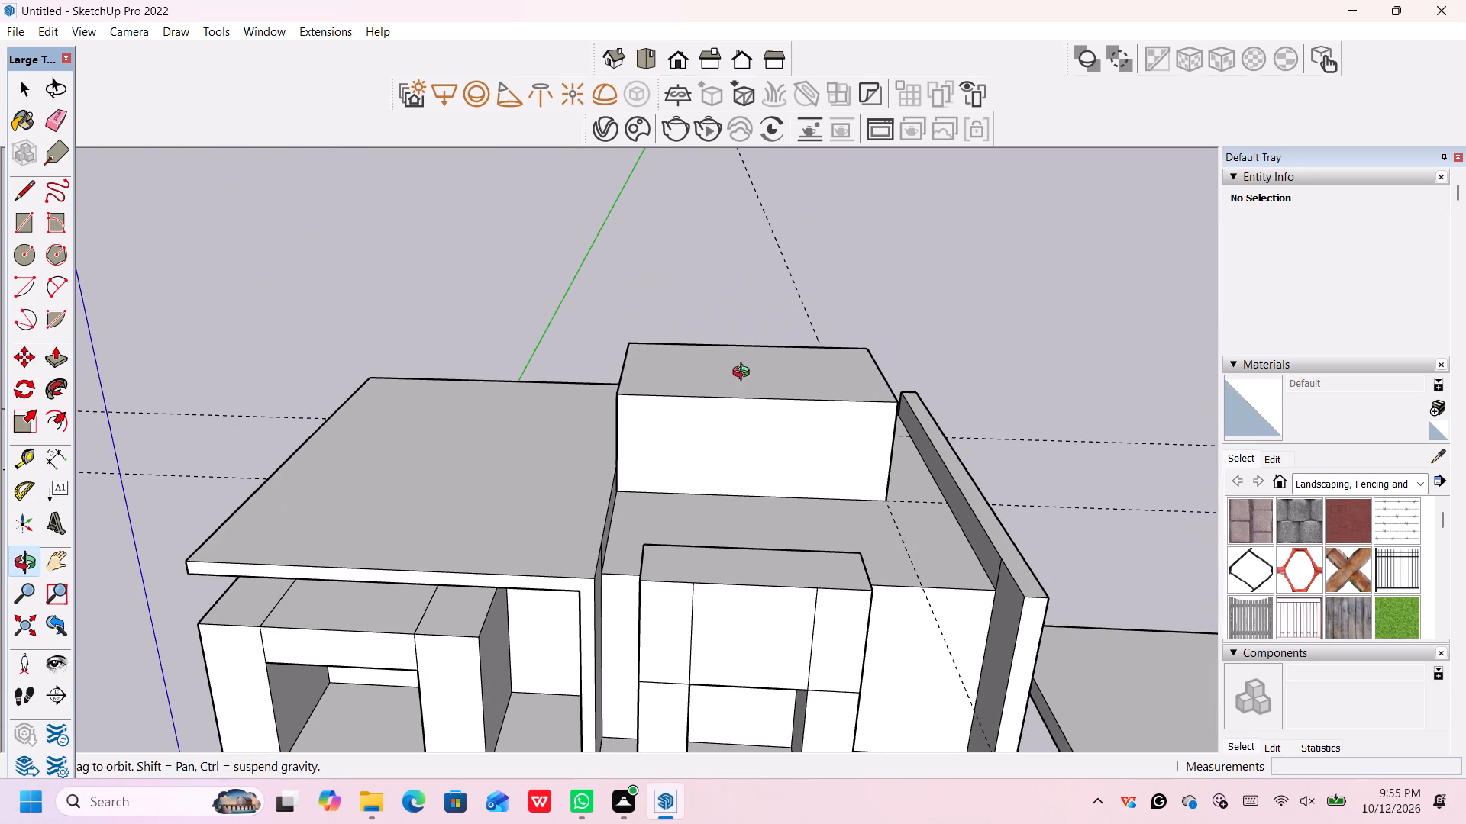
{"action": "middle_click_drag", "start_coordinate": [744, 374], "coordinate": [749, 246]}
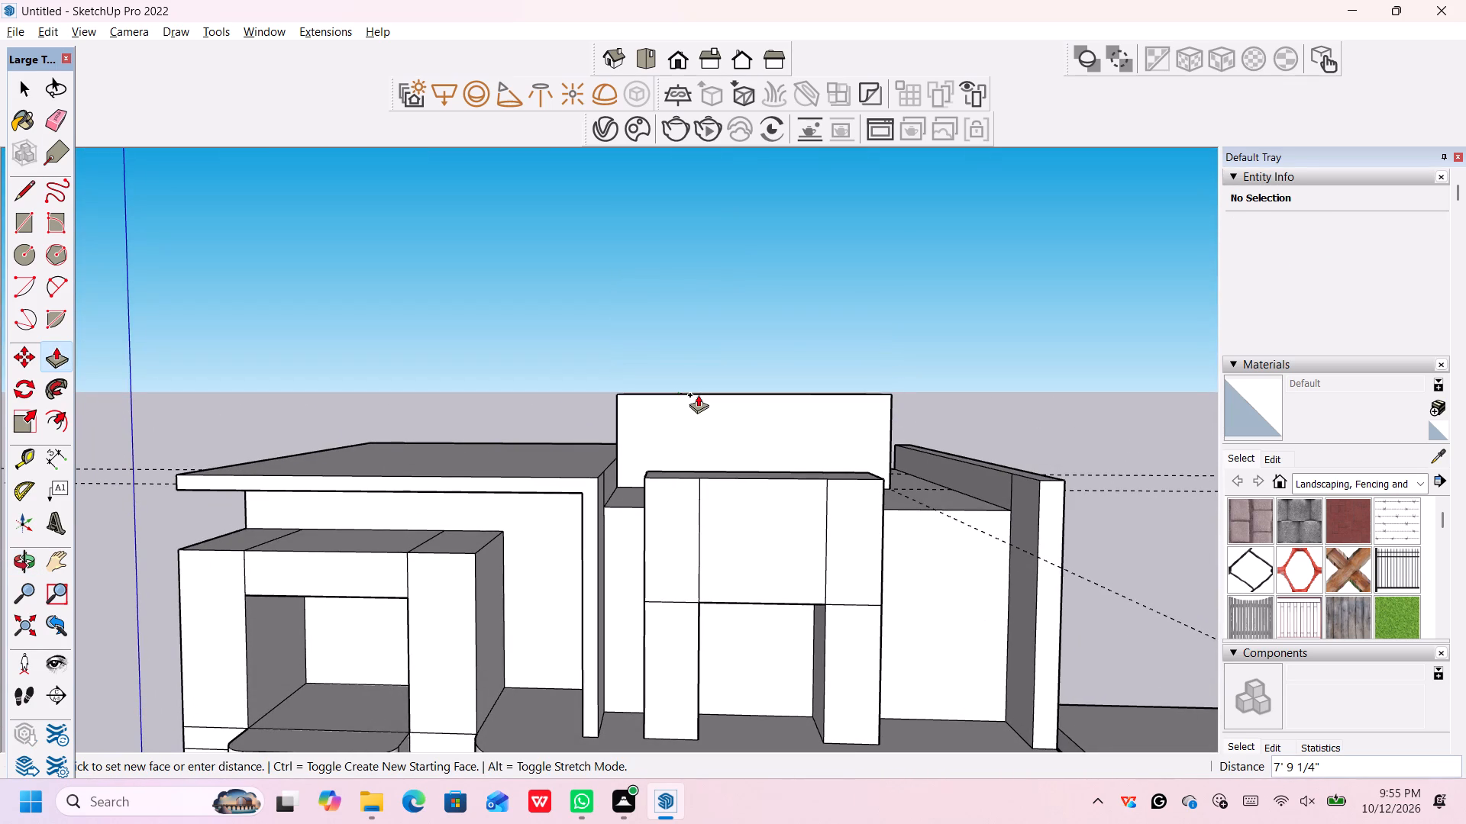
{"action": "middle_click_drag", "start_coordinate": [698, 394], "coordinate": [870, 369]}
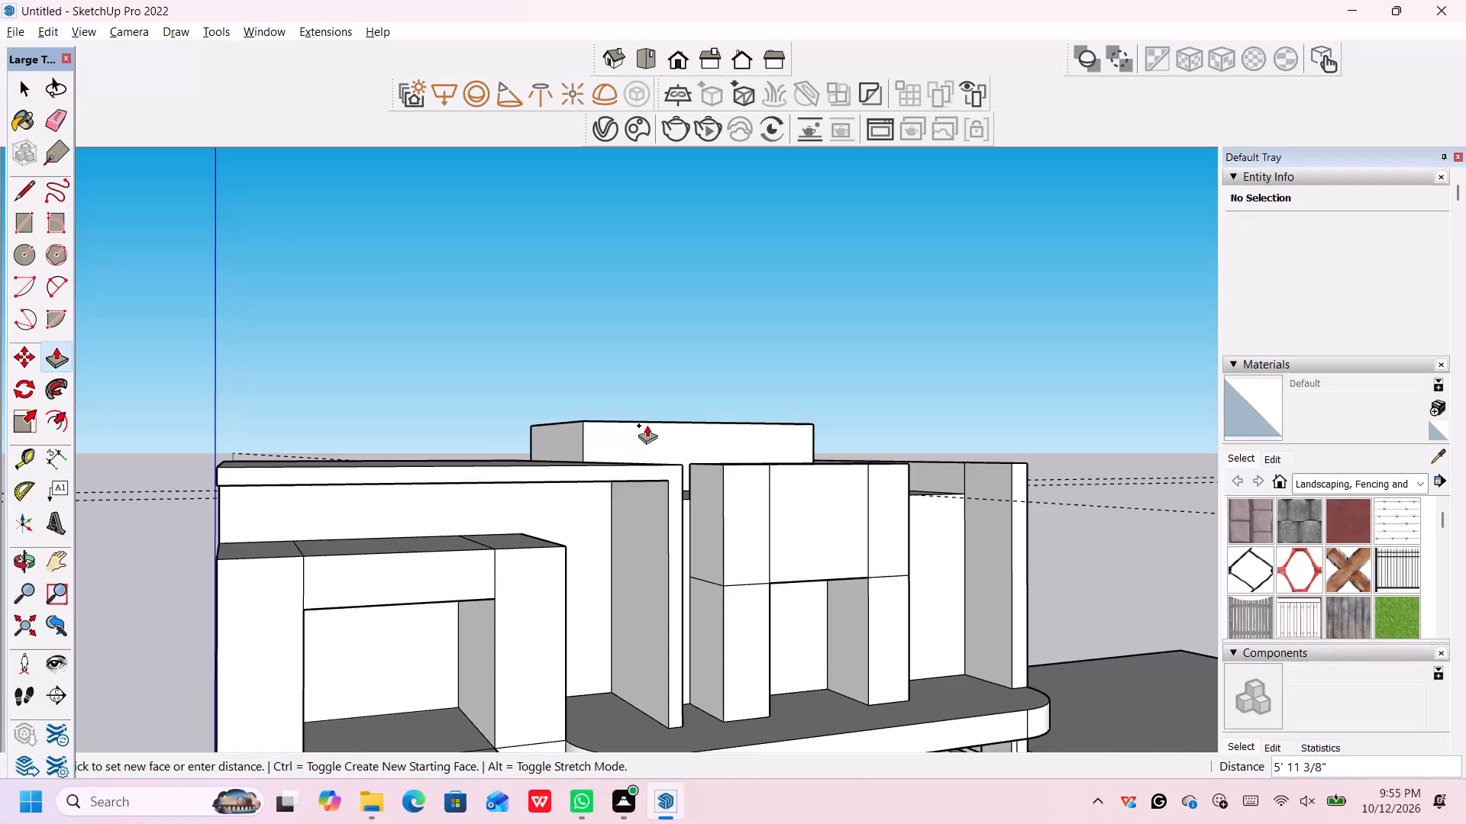
{"action": "scroll", "coordinate": [647, 425], "scroll_direction": "down", "scroll_amount": 7}
{"action": "middle_click_drag", "start_coordinate": [649, 422], "coordinate": [560, 403]}
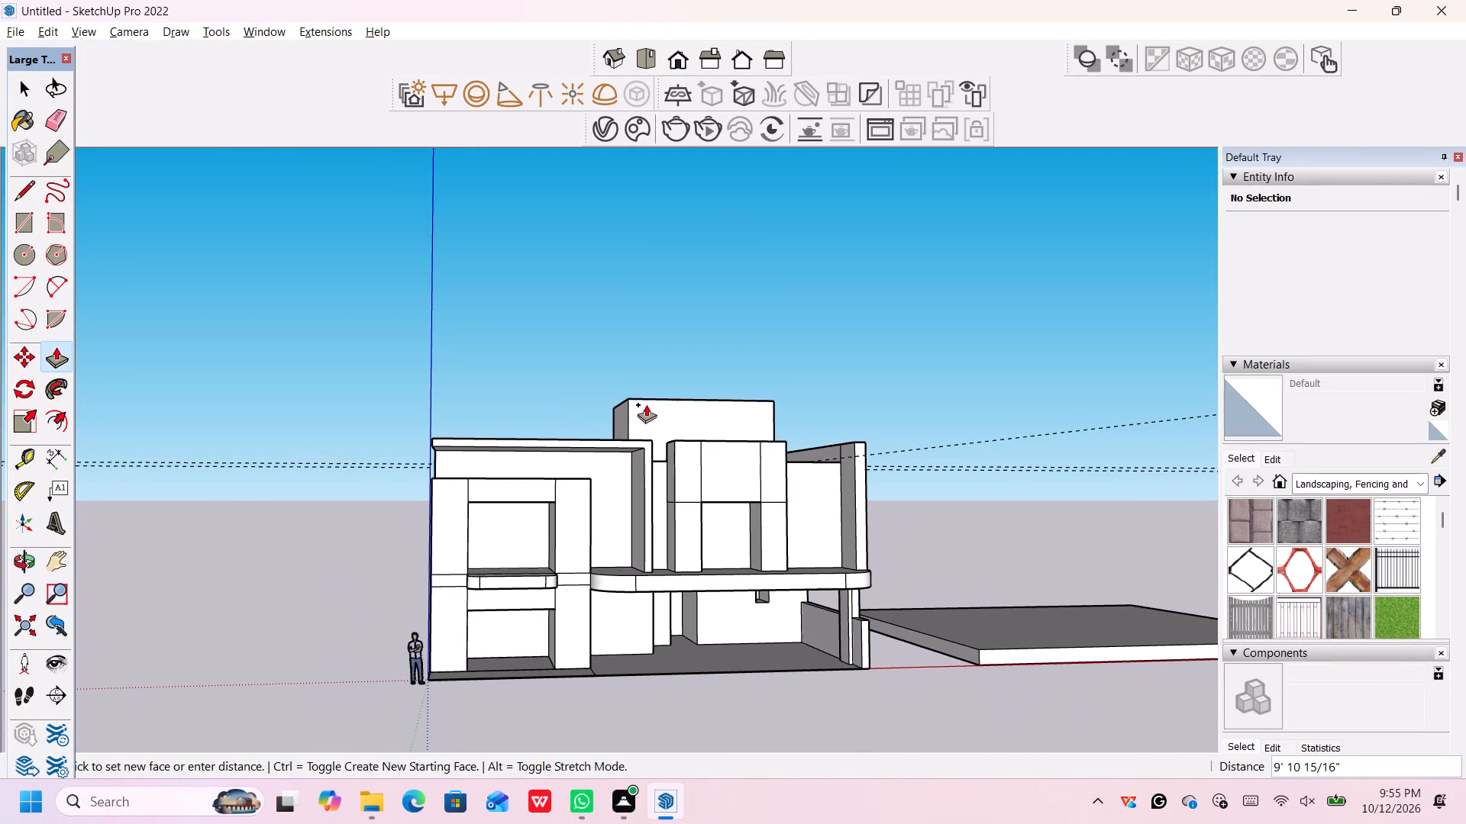
{"action": "middle_click_drag", "start_coordinate": [646, 408], "coordinate": [646, 433]}
{"action": "middle_click_drag", "start_coordinate": [664, 378], "coordinate": [663, 393]}
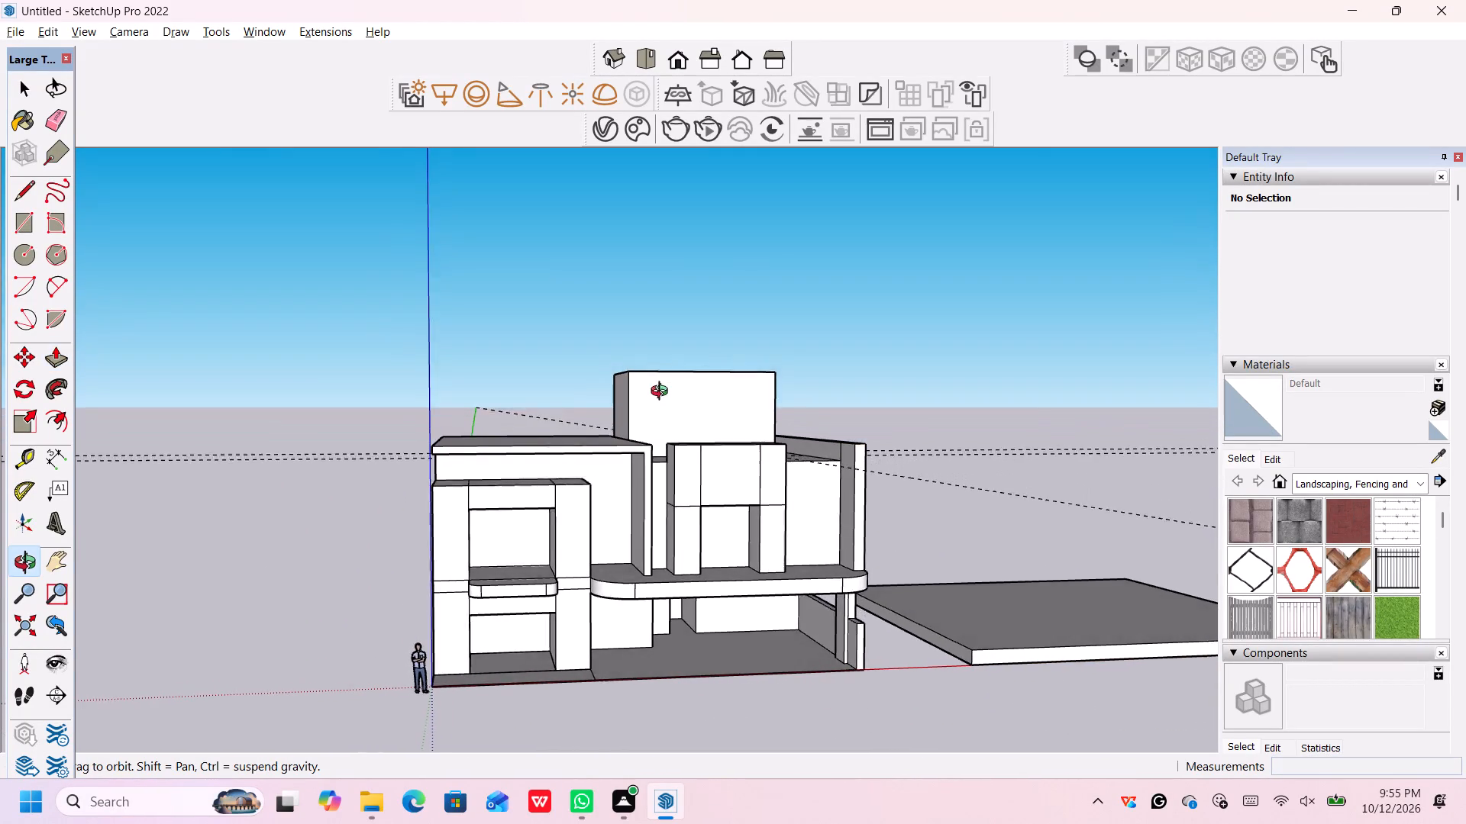
{"action": "middle_click_drag", "start_coordinate": [663, 393], "coordinate": [659, 444]}
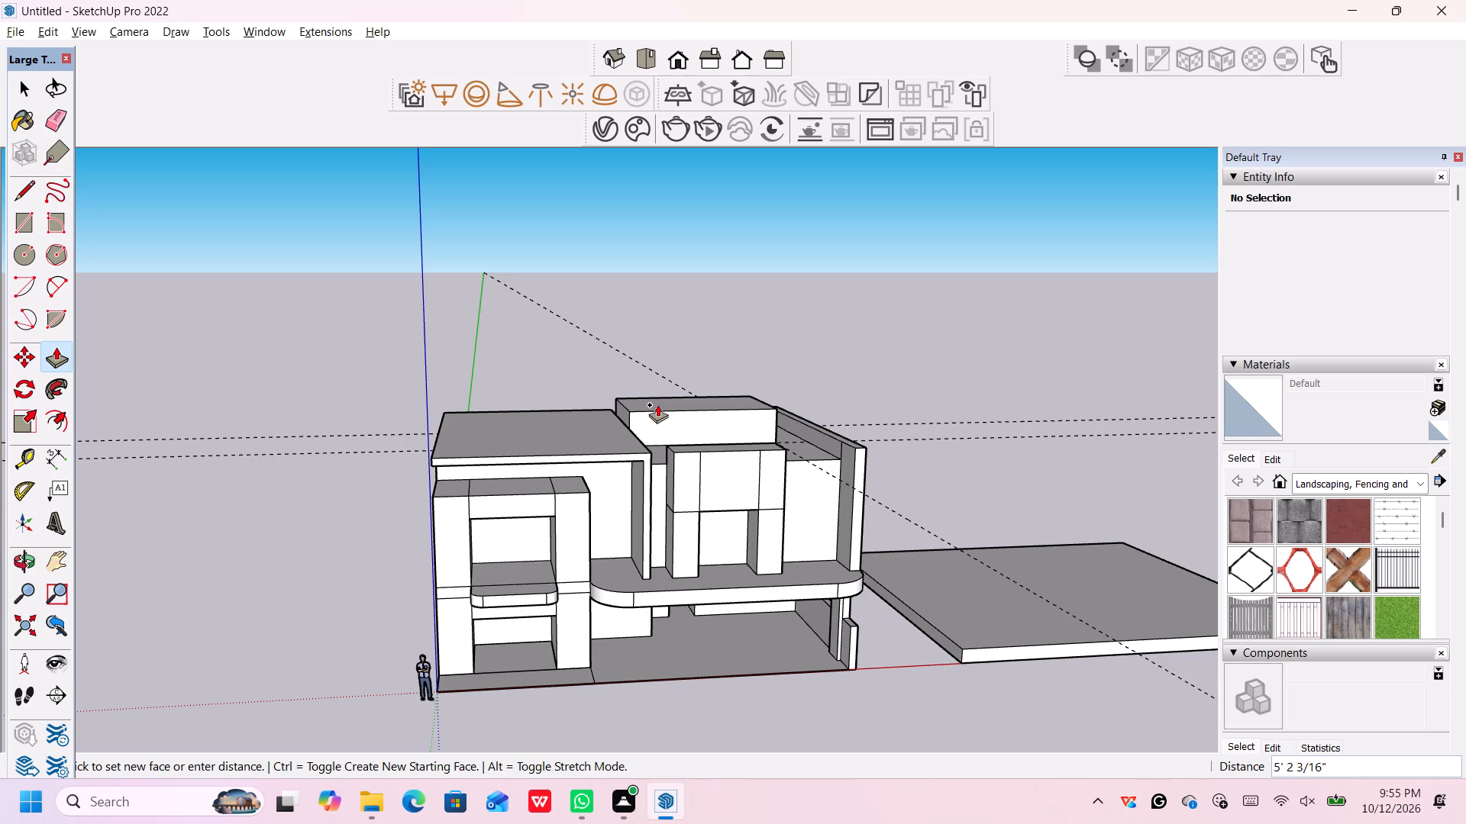
{"action": "type", "text": "5'"}
{"action": "key", "text": "Return"}
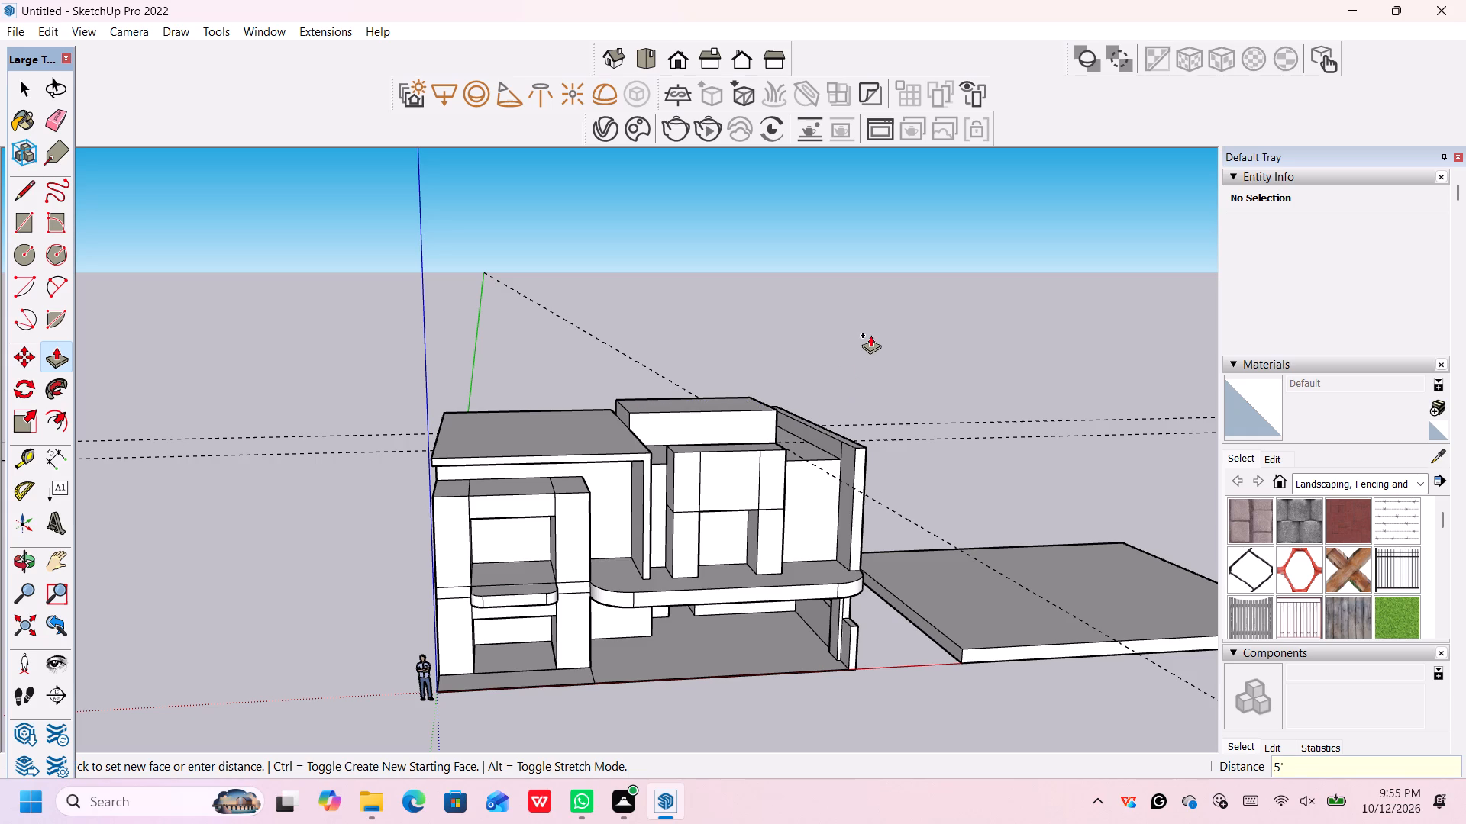
{"action": "key", "text": "space"}
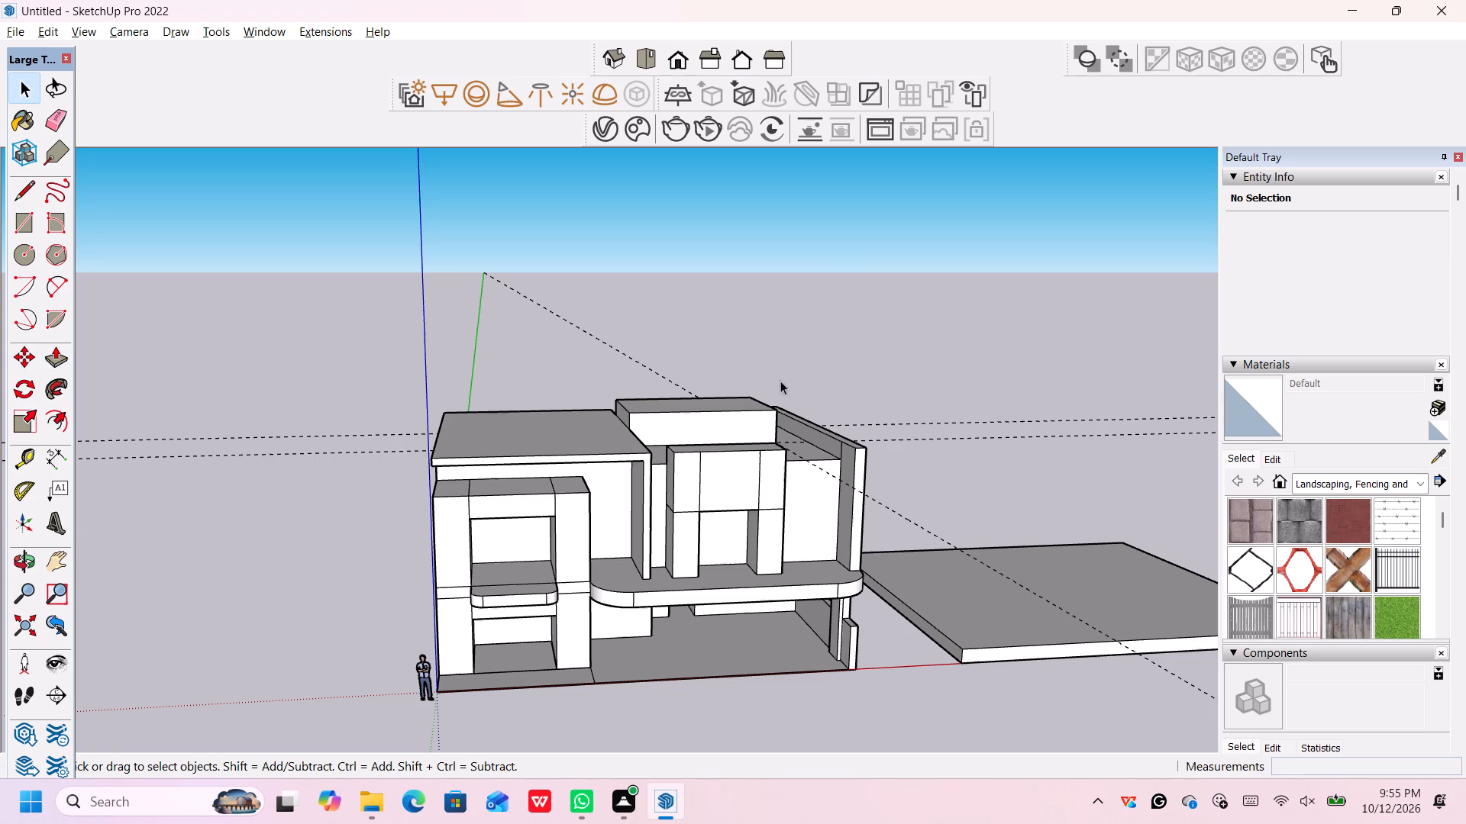
Place guides 1' below the rooftop block's top edge on its front face and on the side face above the adjoining raised roof.
{"action": "scroll", "coordinate": [768, 394], "scroll_direction": "up", "scroll_amount": 2}
{"action": "middle_click_drag", "start_coordinate": [626, 558], "coordinate": [631, 492]}
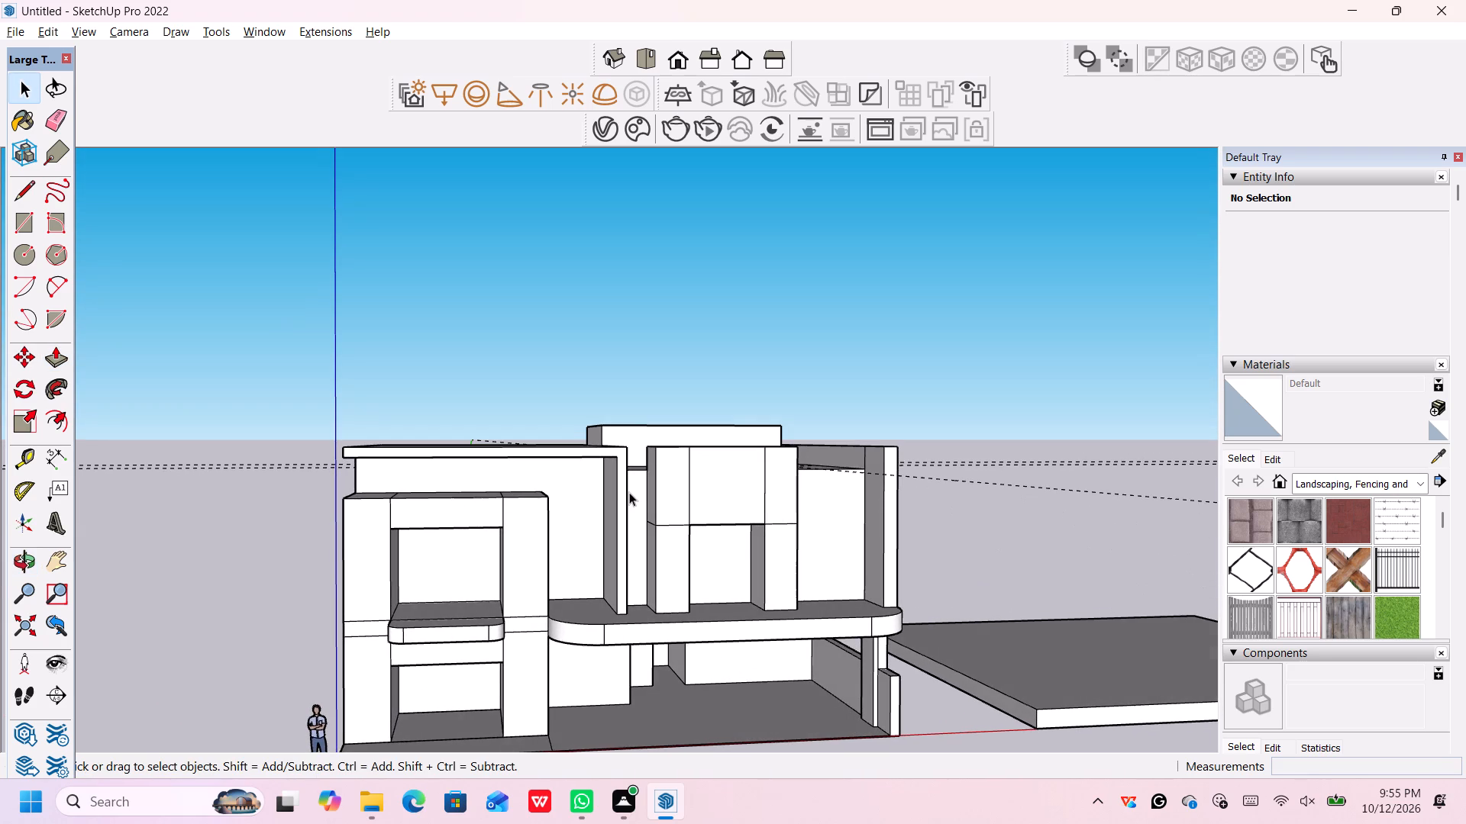
{"action": "scroll", "coordinate": [651, 433], "scroll_direction": "up", "scroll_amount": 5}
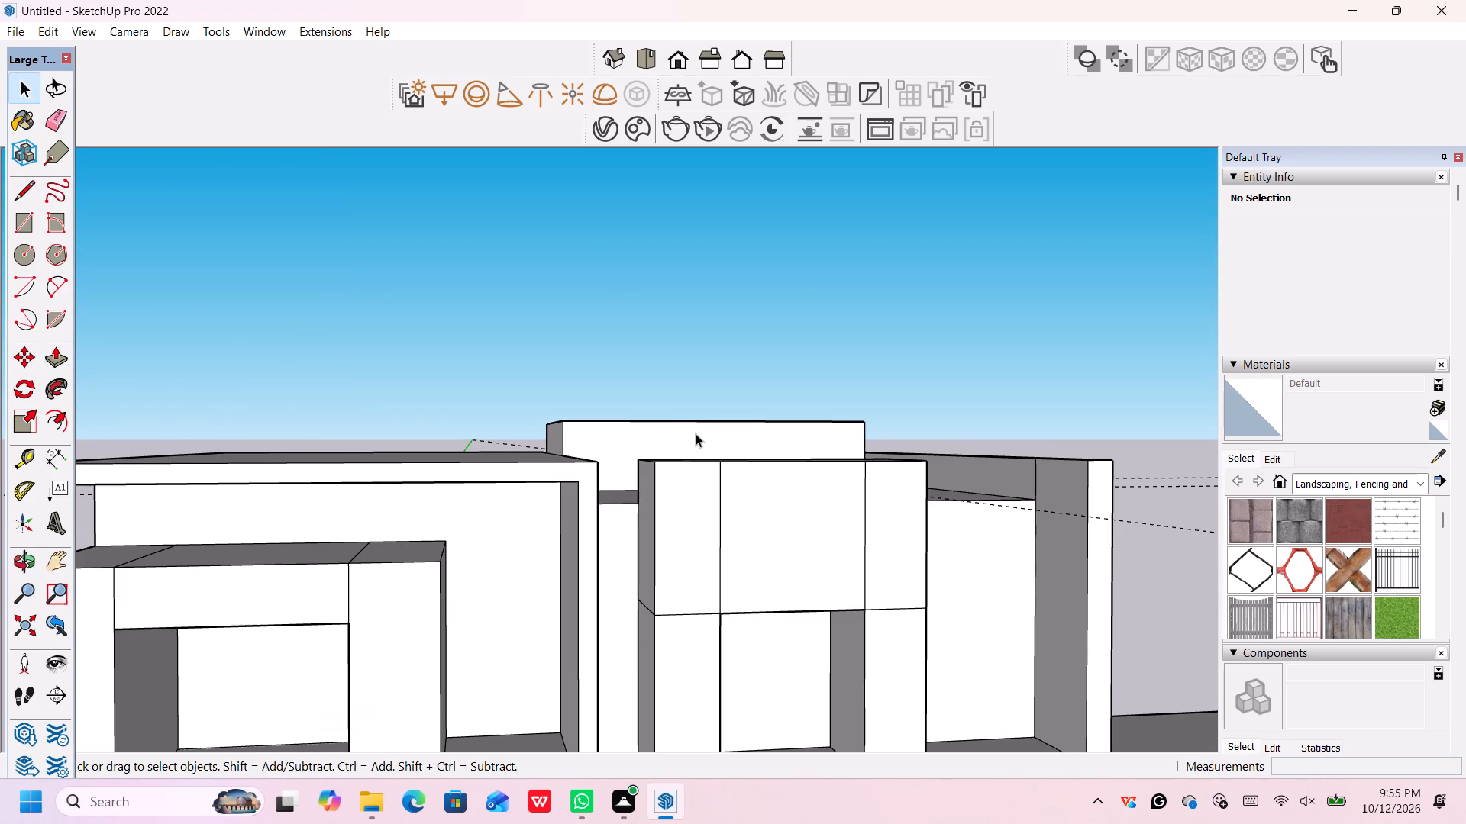
{"action": "middle_click_drag", "start_coordinate": [696, 435], "coordinate": [646, 442]}
{"action": "scroll", "coordinate": [644, 442], "scroll_direction": "up", "scroll_amount": 1}
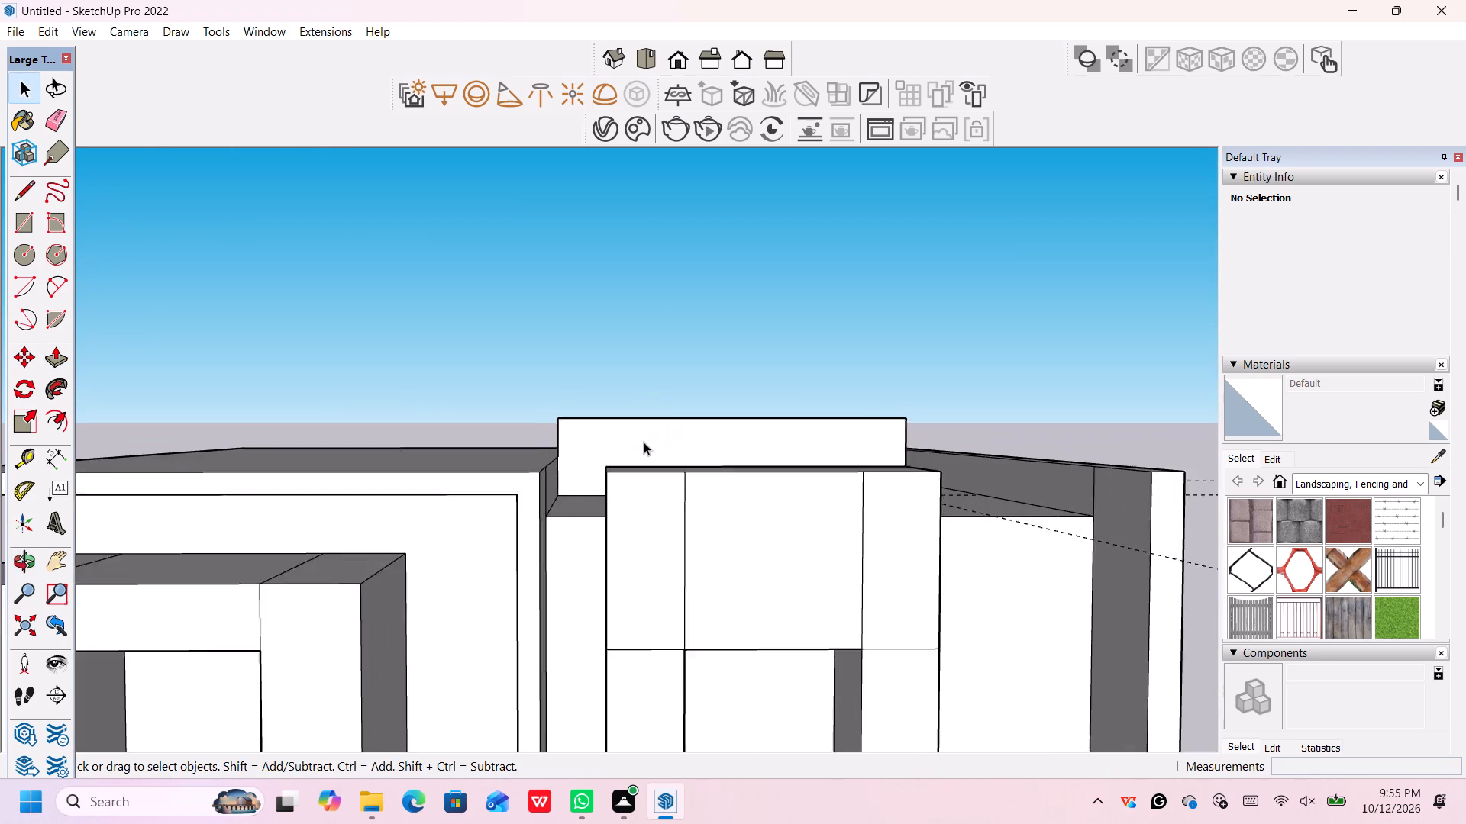
{"action": "scroll", "coordinate": [644, 442], "scroll_direction": "up", "scroll_amount": 2}
{"action": "key", "text": "l"}
{"action": "key", "text": "Return"}
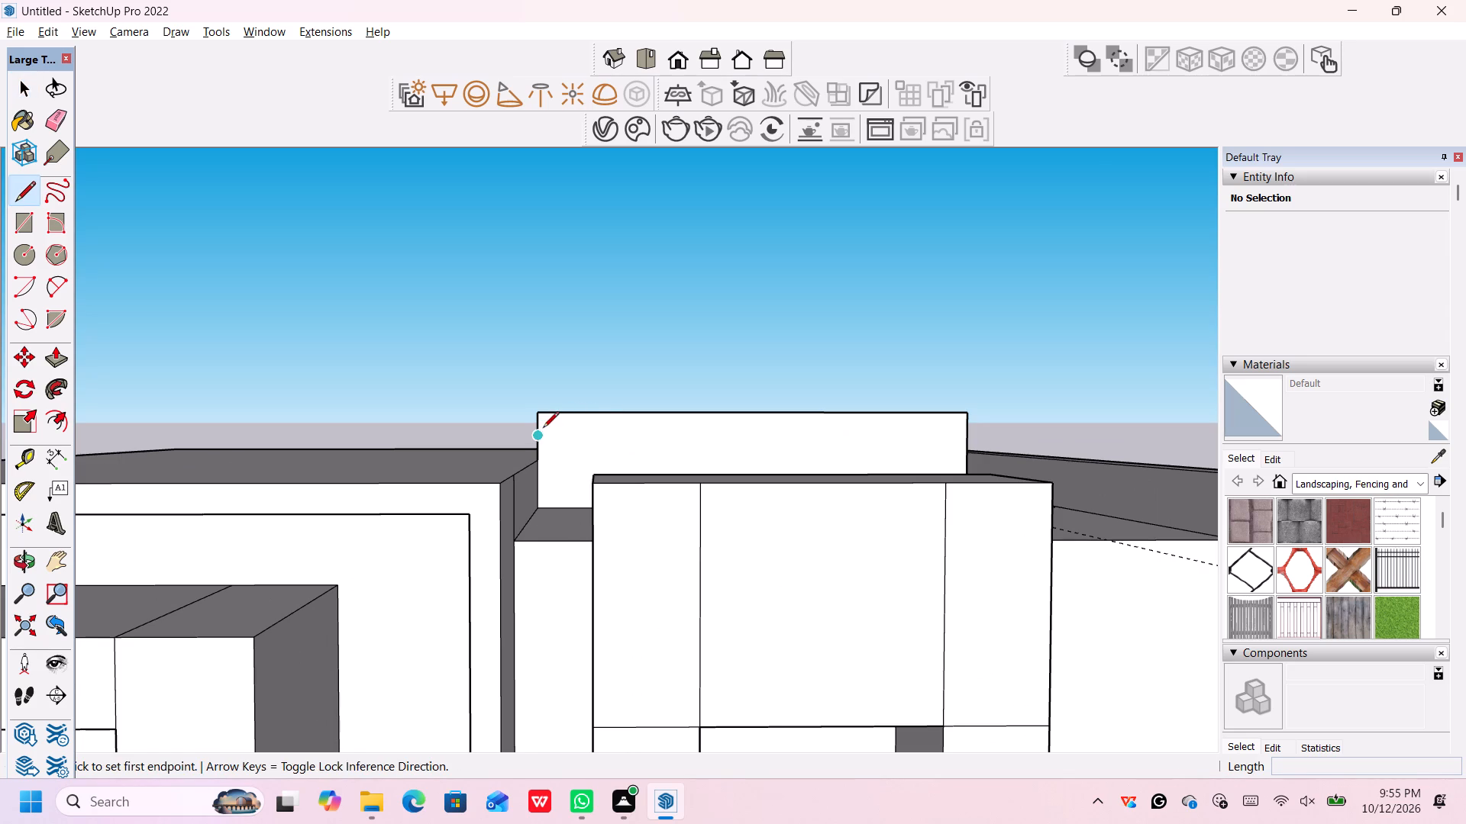
{"action": "key", "text": "space"}
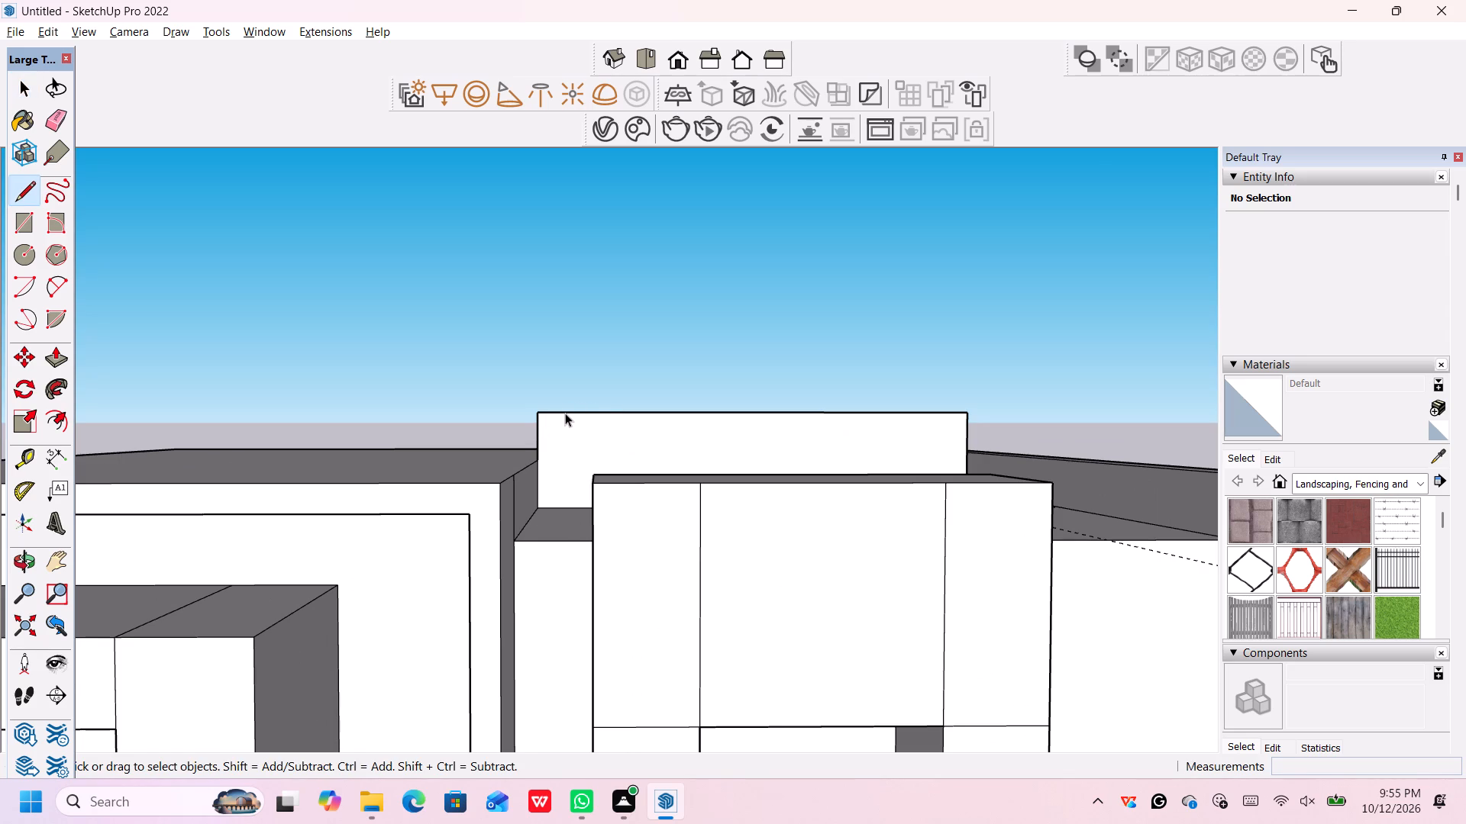
{"action": "key", "text": "t"}
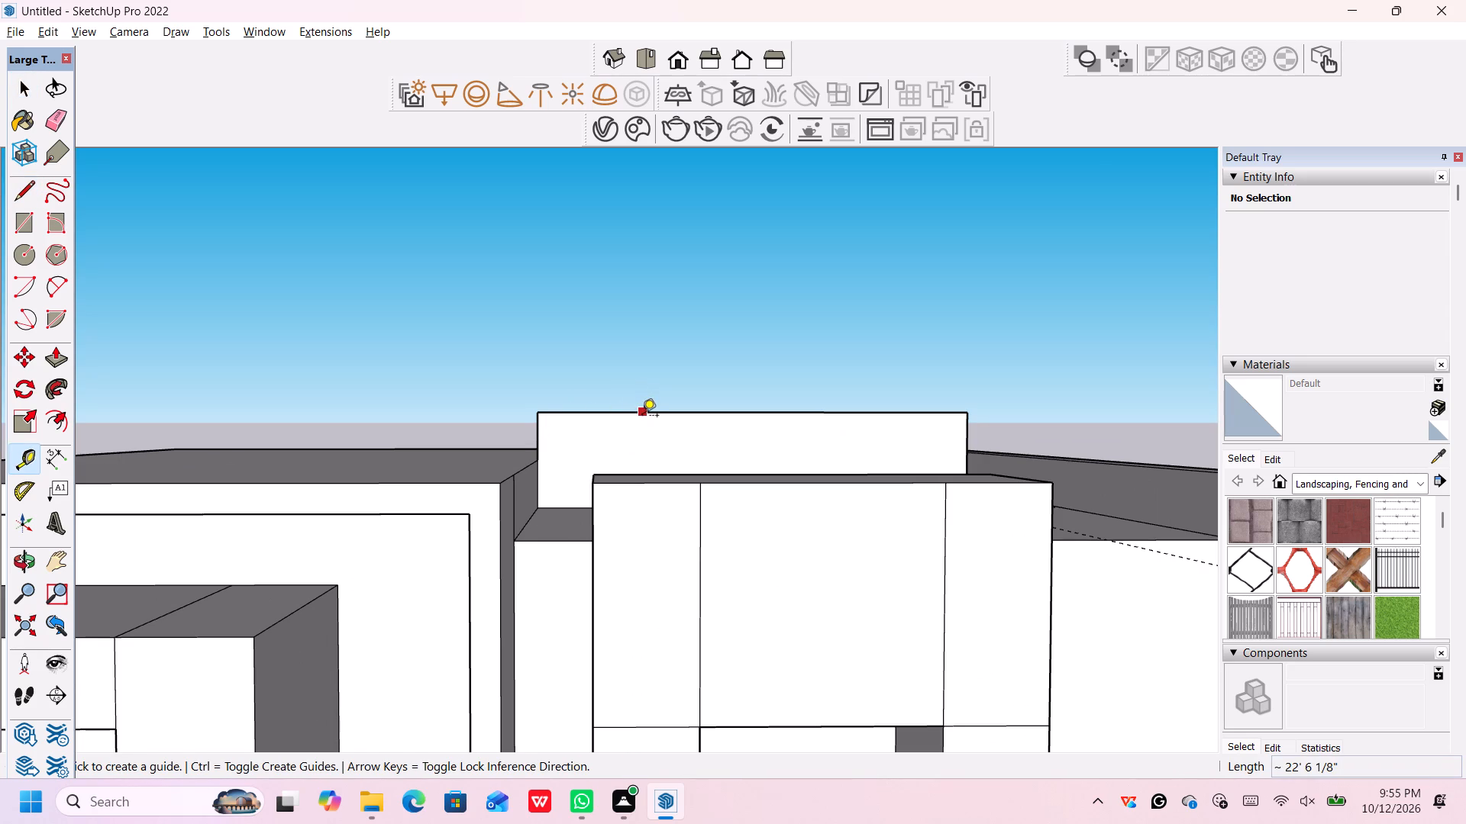
{"action": "left_click", "coordinate": [642, 417]}
{"action": "left_click", "coordinate": [641, 435]}
{"action": "scroll", "coordinate": [589, 432], "scroll_direction": "down", "scroll_amount": 4}
{"action": "middle_click_drag", "start_coordinate": [567, 445], "coordinate": [867, 491]}
{"action": "scroll", "coordinate": [551, 428], "scroll_direction": "up", "scroll_amount": 4}
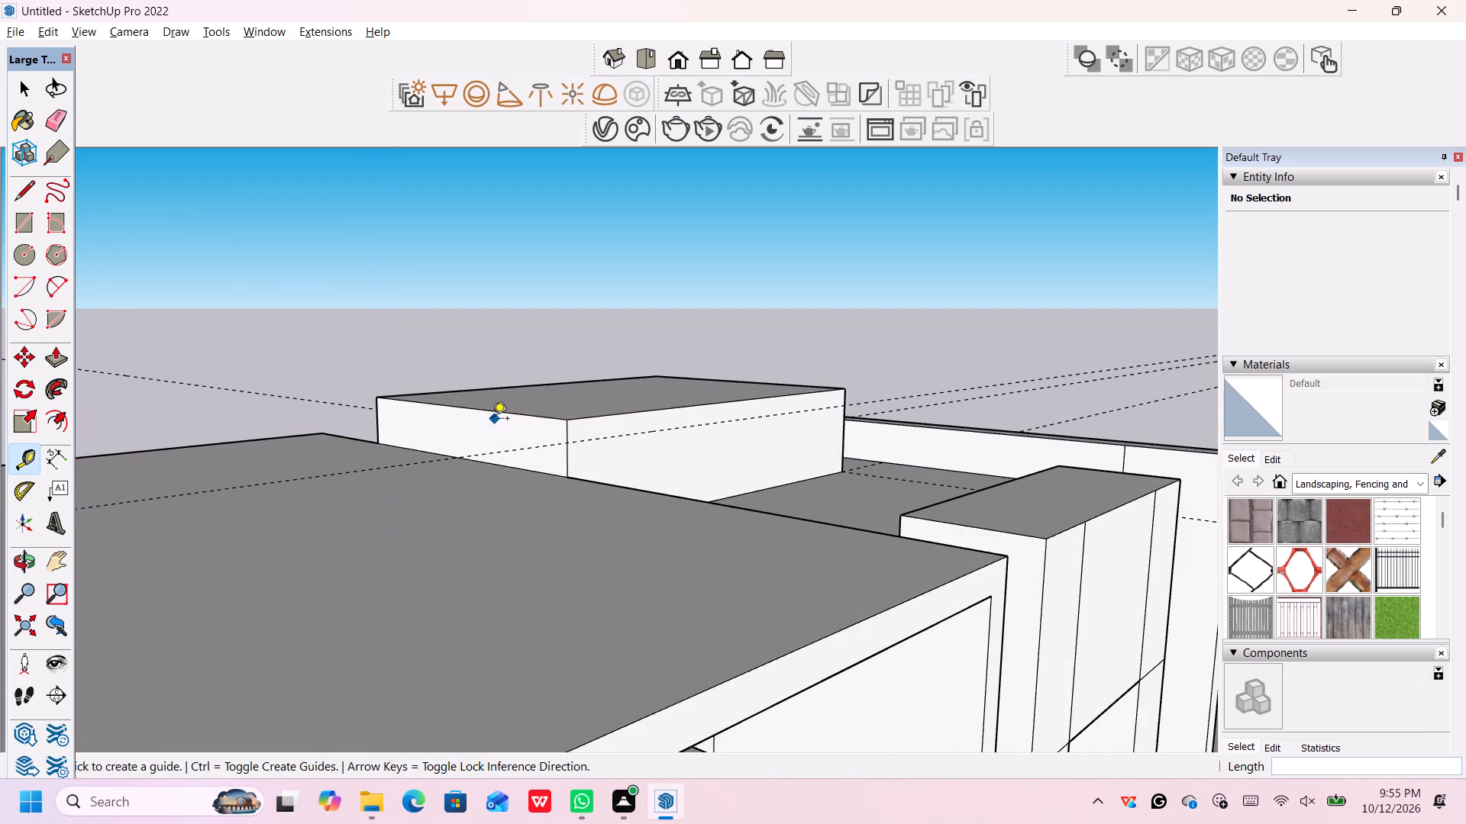
{"action": "scroll", "coordinate": [491, 420], "scroll_direction": "up", "scroll_amount": 4}
{"action": "left_click", "coordinate": [494, 409]}
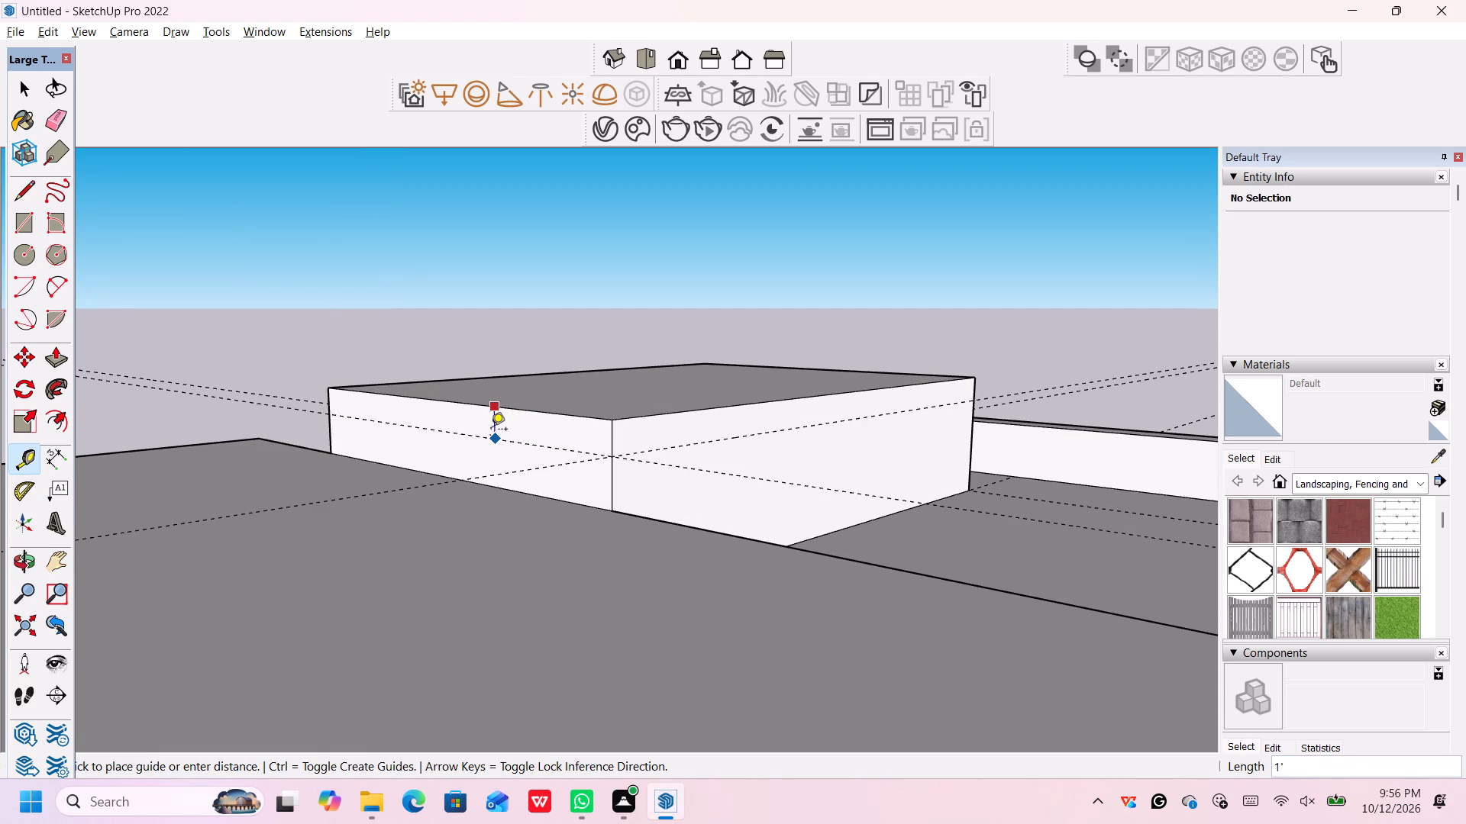
{"action": "left_click", "coordinate": [491, 430]}
Place matching guides 1' below the rooftop block's top edge on its rear face and on the side facing the tall side wall.
{"action": "middle_click_drag", "start_coordinate": [294, 411], "coordinate": [654, 478]}
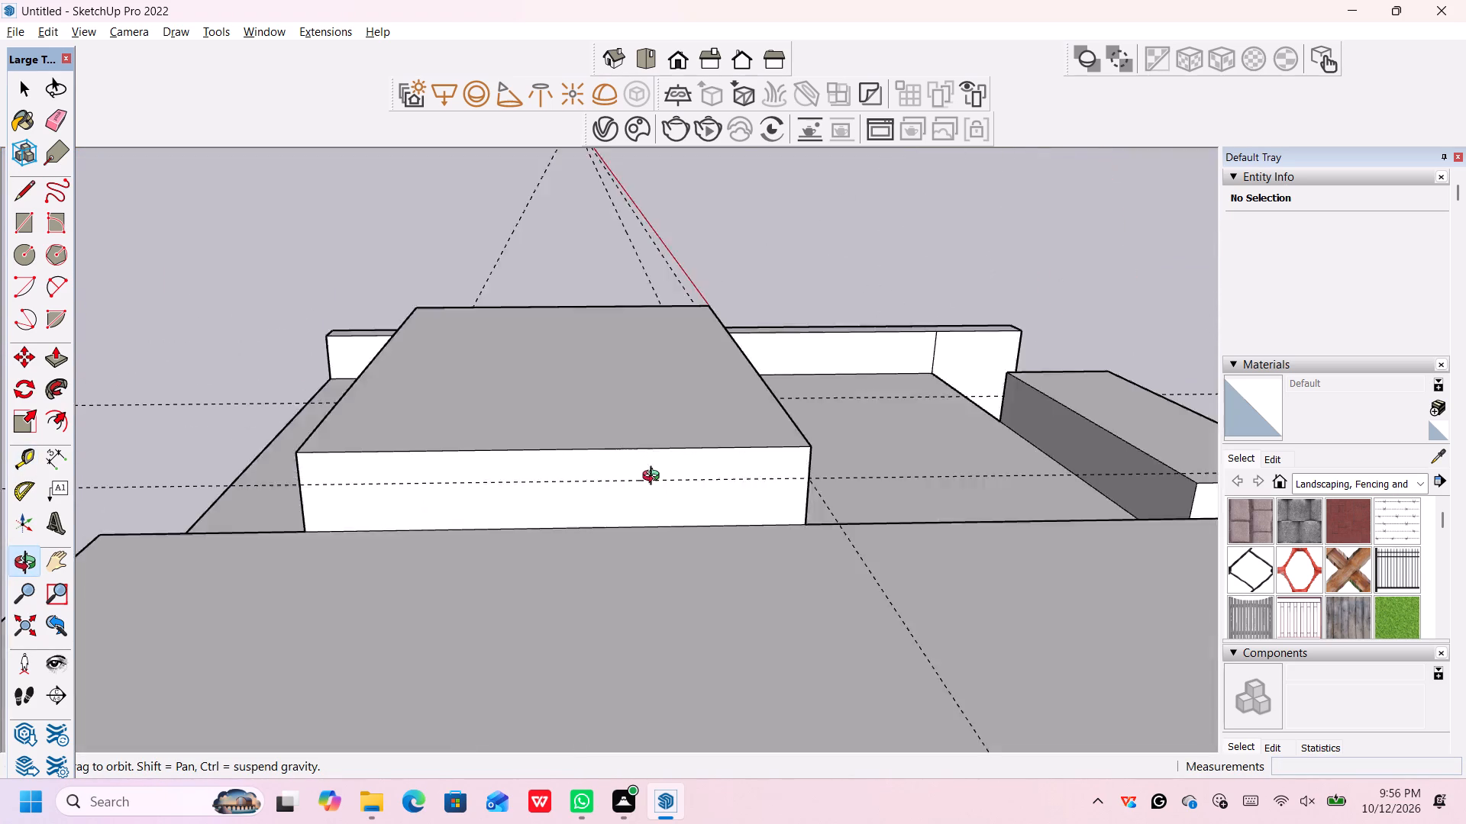
{"action": "middle_click_drag", "start_coordinate": [654, 478], "coordinate": [756, 447]}
{"action": "middle_click_drag", "start_coordinate": [304, 443], "coordinate": [508, 441]}
{"action": "scroll", "coordinate": [509, 441], "scroll_direction": "up", "scroll_amount": 2}
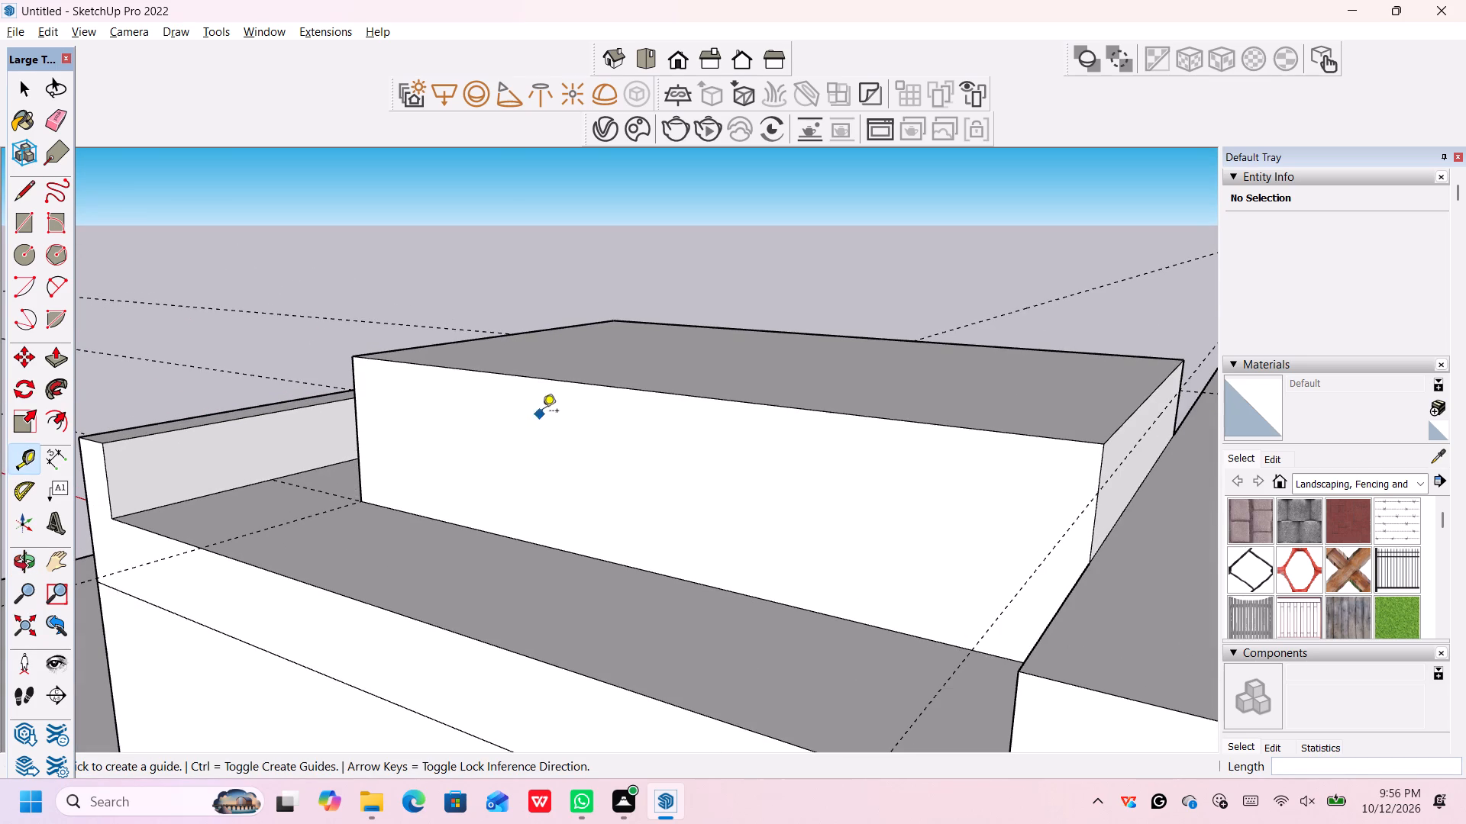
{"action": "left_click", "coordinate": [575, 381]}
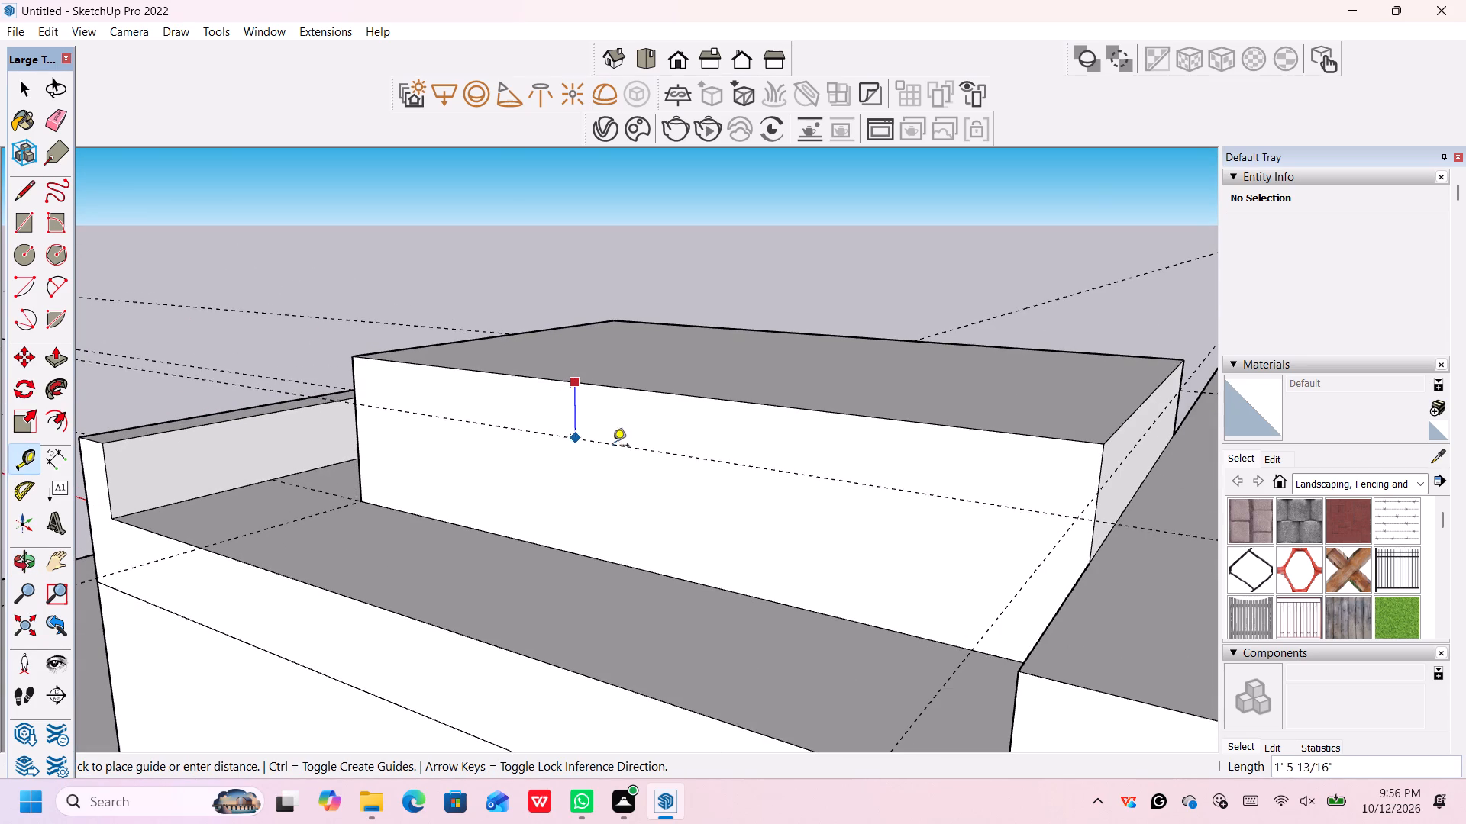
{"action": "left_click", "coordinate": [658, 423]}
{"action": "scroll", "coordinate": [658, 423], "scroll_direction": "up", "scroll_amount": 1}
{"action": "scroll", "coordinate": [469, 382], "scroll_direction": "up", "scroll_amount": 1}
{"action": "scroll", "coordinate": [469, 384], "scroll_direction": "down", "scroll_amount": 6}
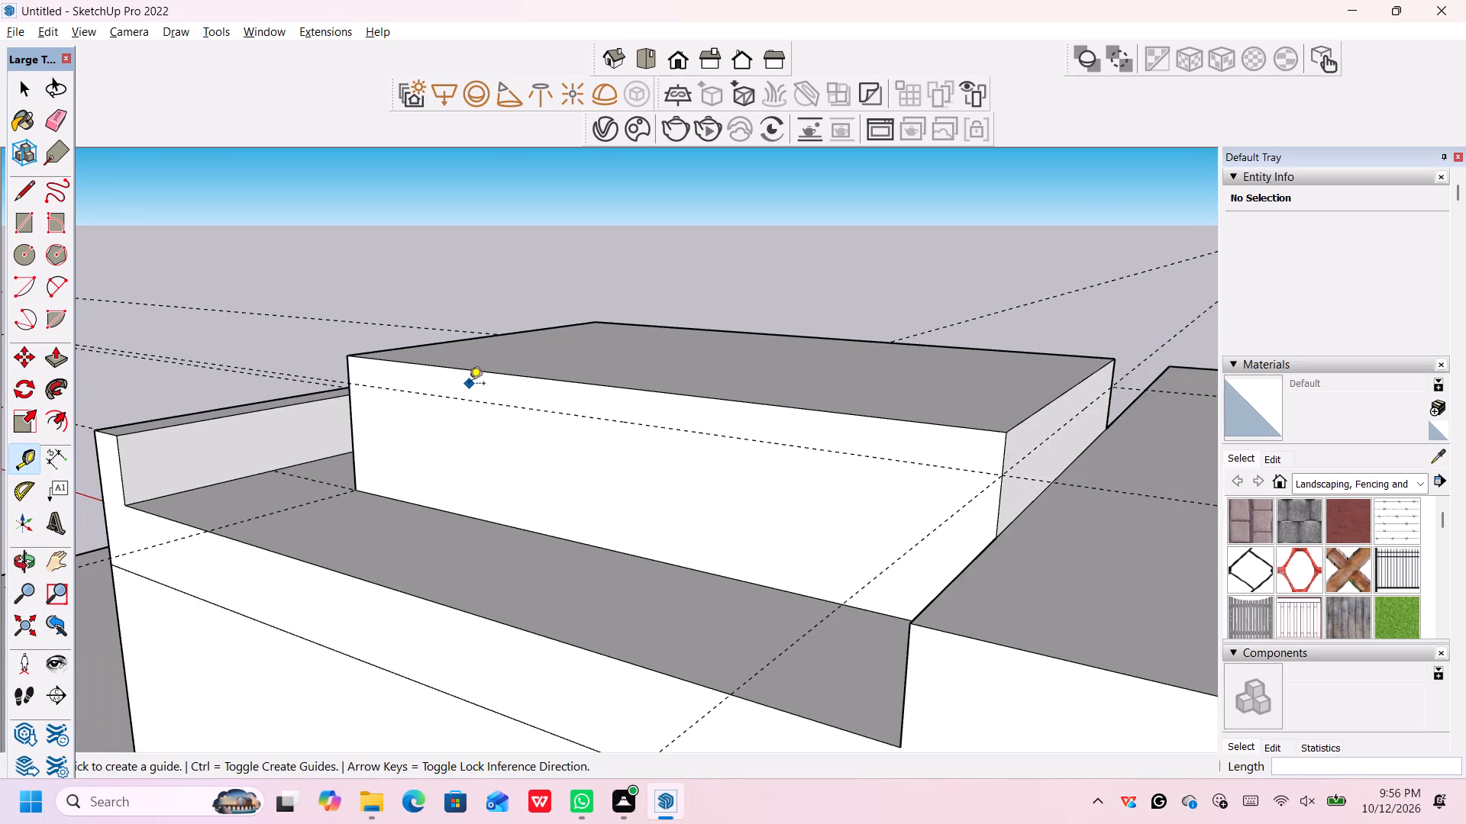
{"action": "scroll", "coordinate": [469, 385], "scroll_direction": "down", "scroll_amount": 7}
{"action": "middle_click_drag", "start_coordinate": [273, 324], "coordinate": [762, 378]}
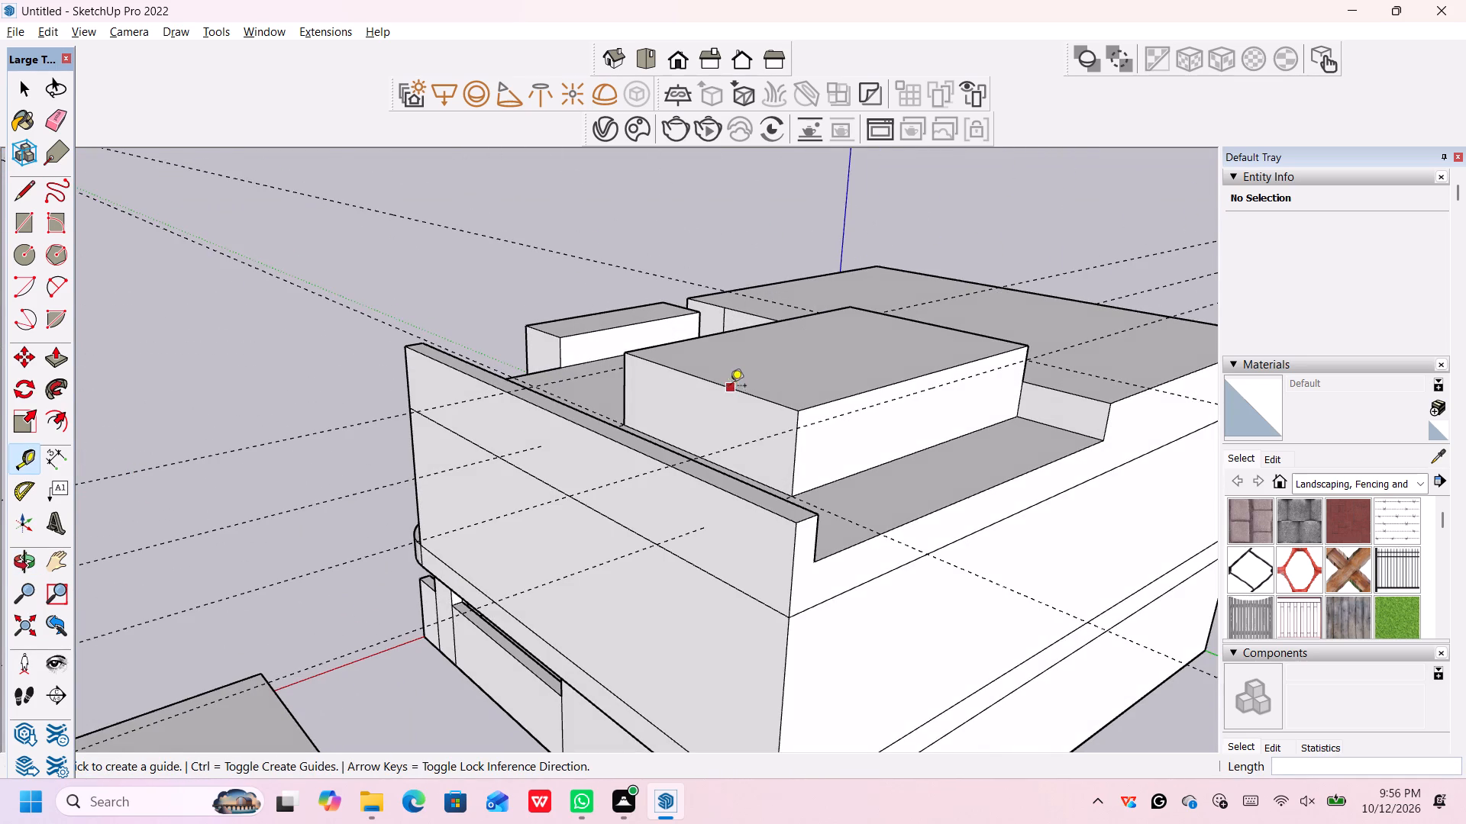
{"action": "scroll", "coordinate": [714, 388], "scroll_direction": "up", "scroll_amount": 7}
{"action": "middle_click_drag", "start_coordinate": [722, 391], "coordinate": [739, 394]}
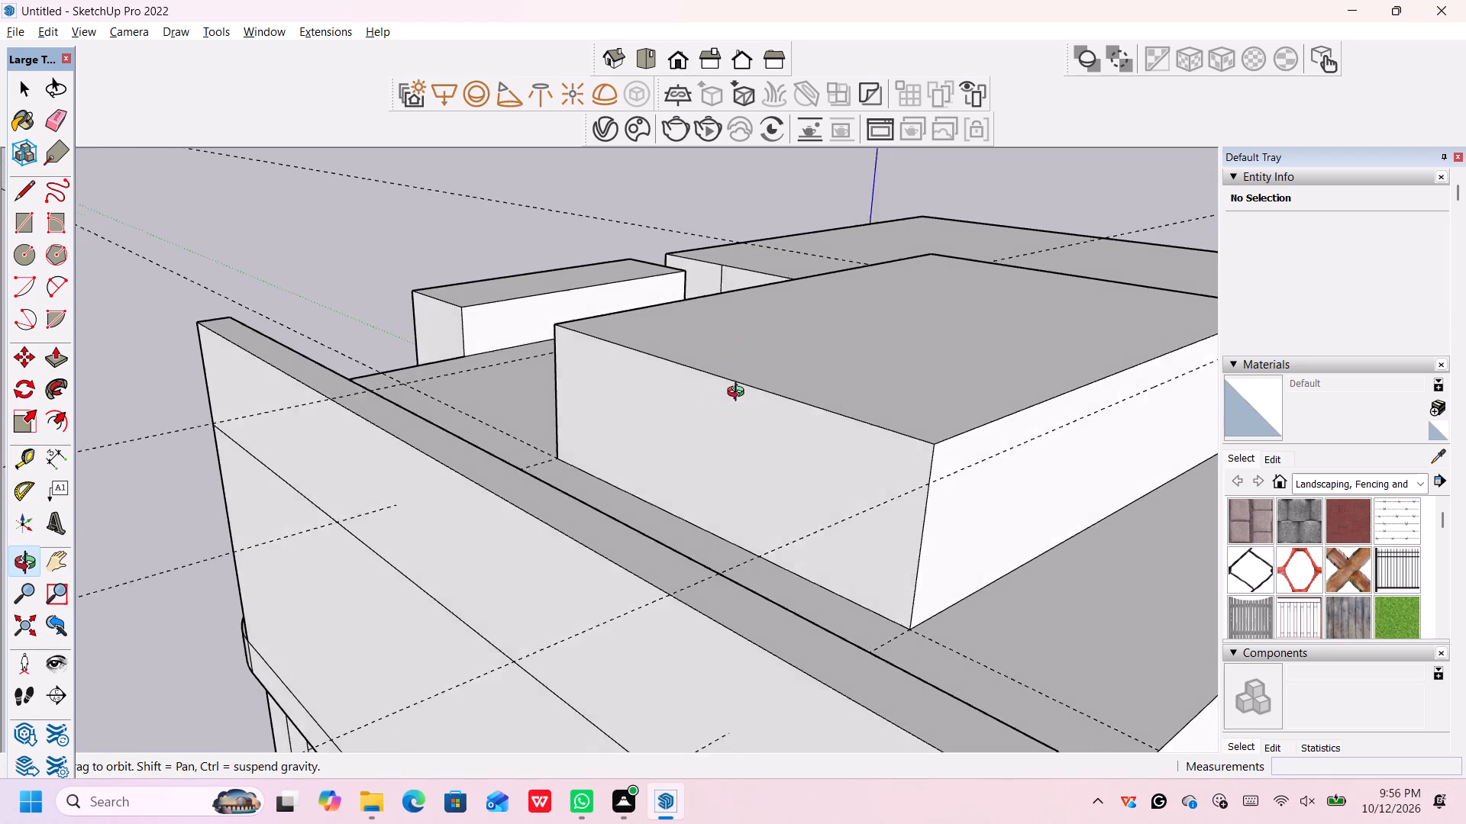
{"action": "middle_click_drag", "start_coordinate": [739, 394], "coordinate": [844, 398]}
{"action": "left_click", "coordinate": [840, 365]}
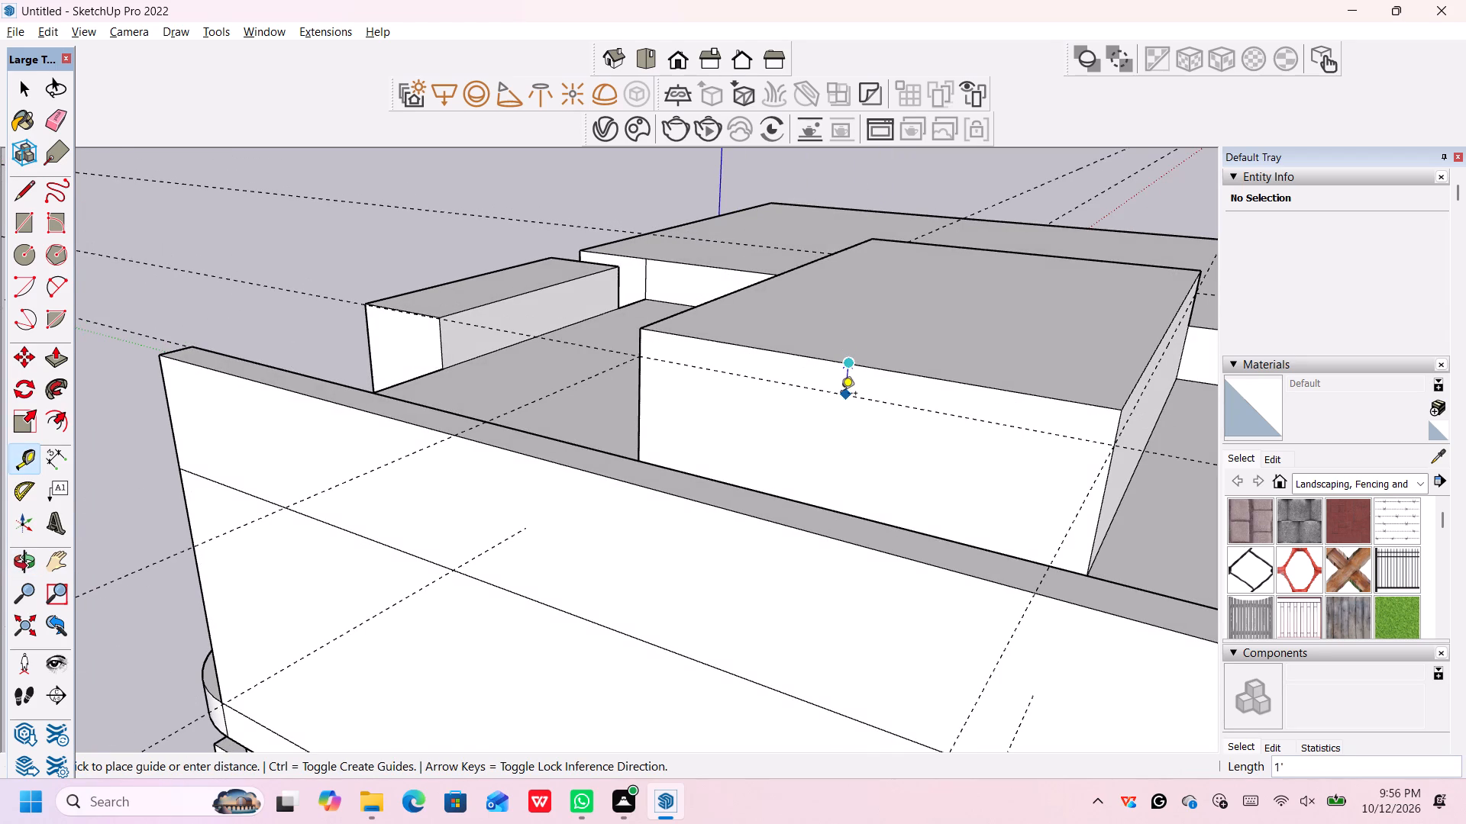
{"action": "left_click", "coordinate": [841, 397]}
{"action": "scroll", "coordinate": [841, 398], "scroll_direction": "down", "scroll_amount": 6}
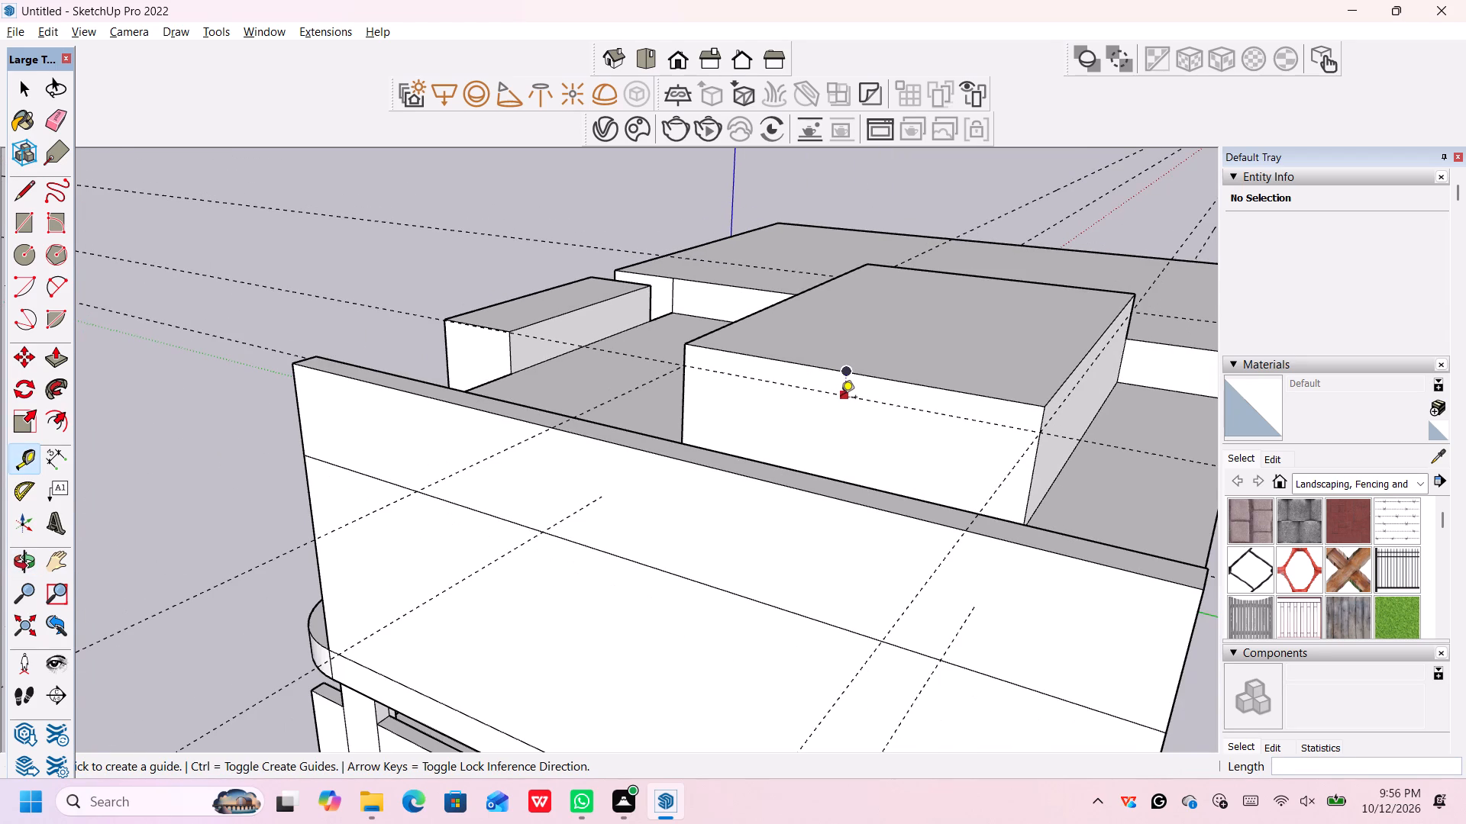
Draw lines along the guides 1' below the rooftop block's top on its tall-side-wall face and its front face.
{"action": "key", "text": "space"}
{"action": "key", "text": "l"}
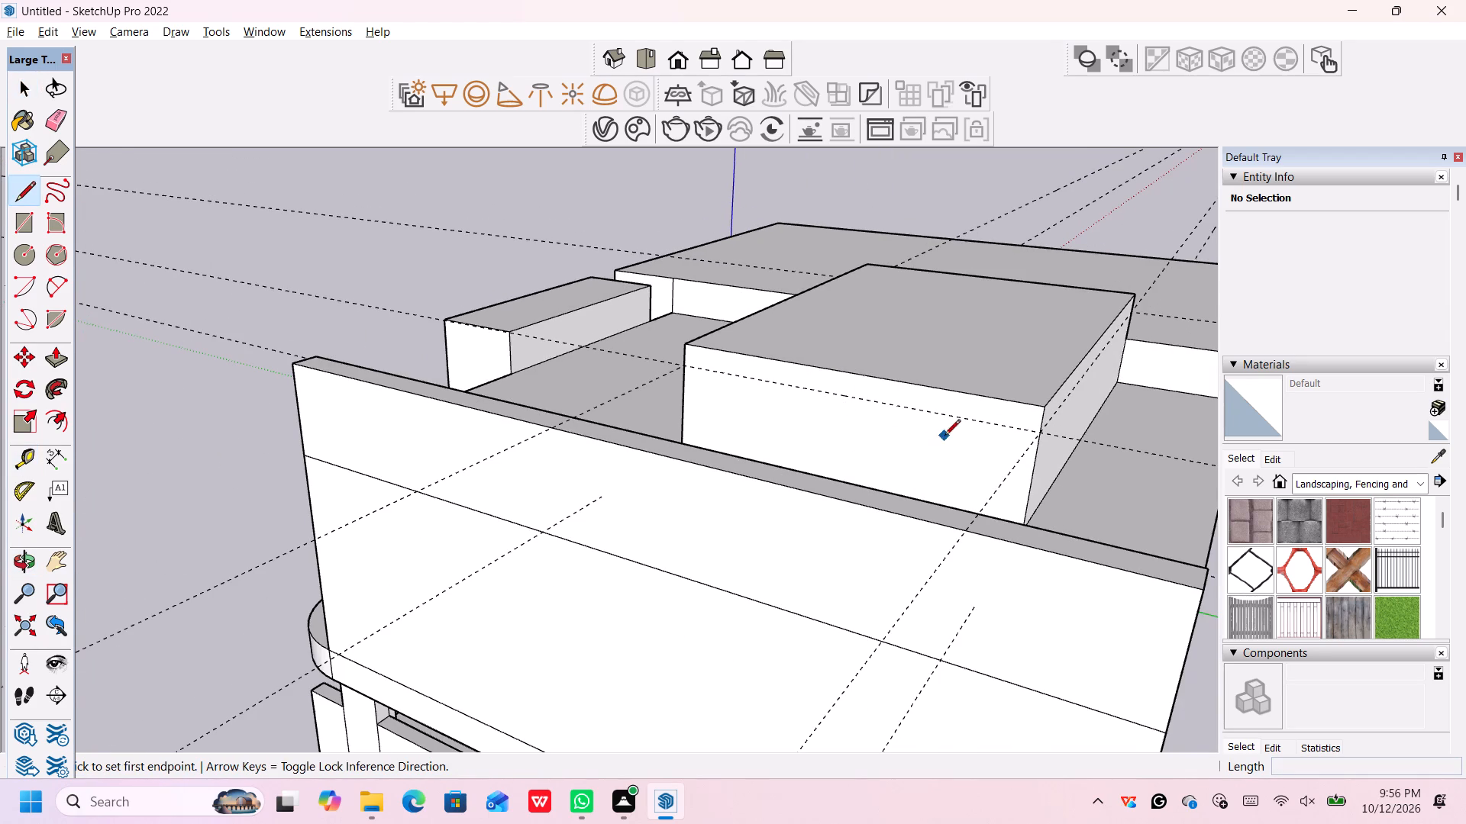
{"action": "left_click", "coordinate": [1036, 436]}
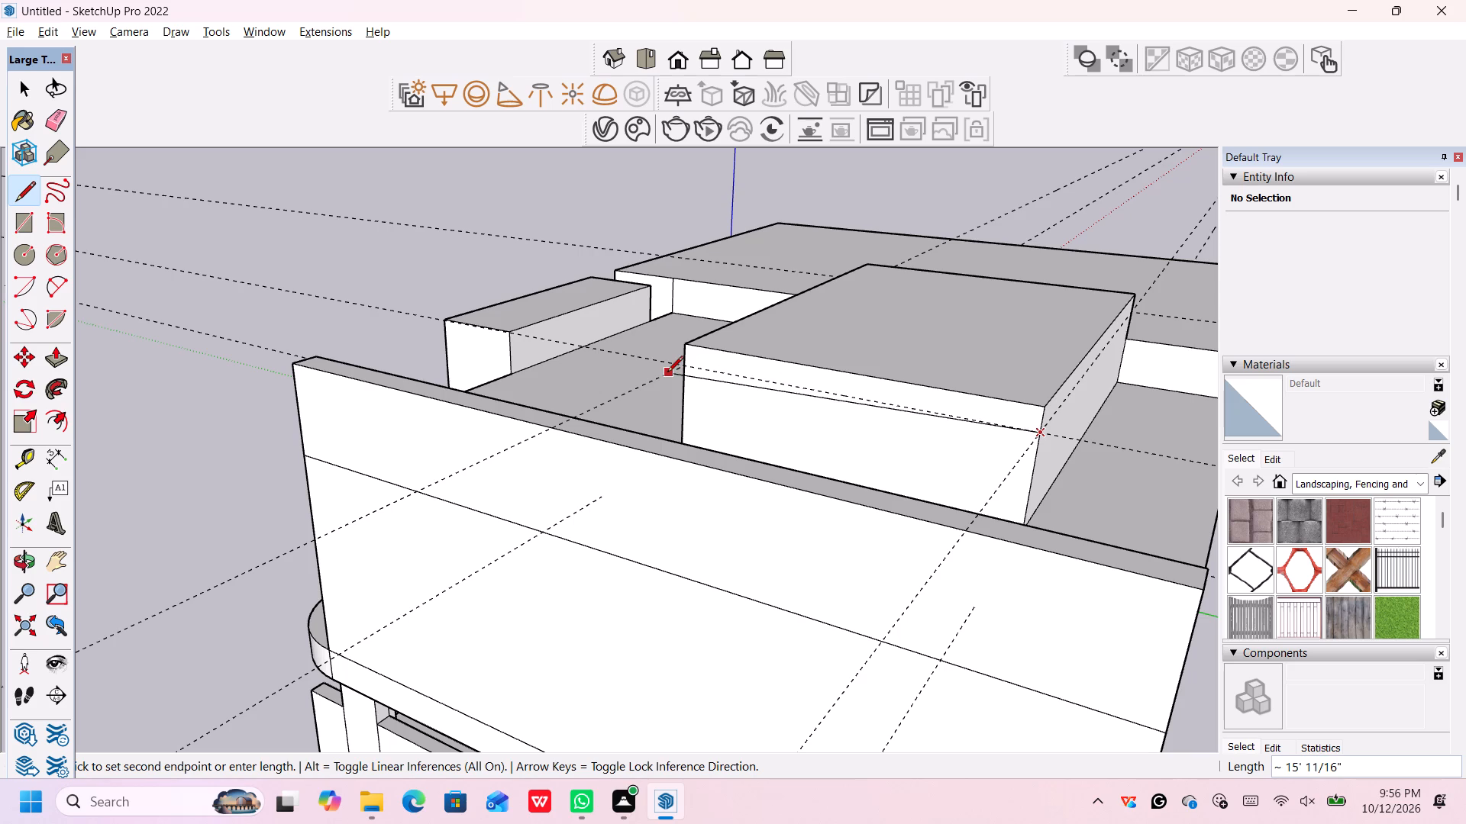
{"action": "left_click", "coordinate": [680, 365]}
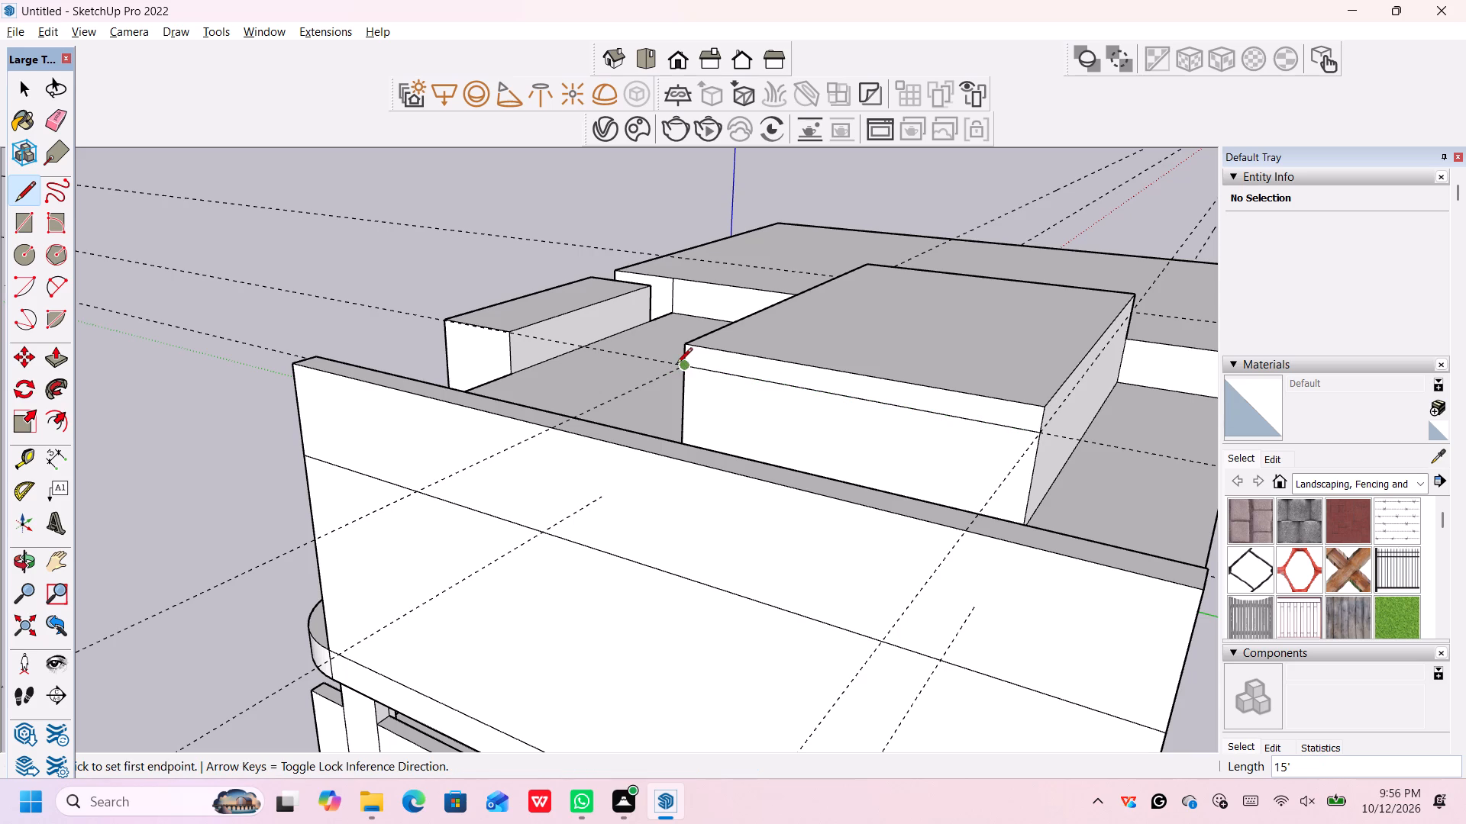
{"action": "middle_click_drag", "start_coordinate": [676, 365], "coordinate": [1050, 381]}
{"action": "scroll", "coordinate": [680, 366], "scroll_direction": "up", "scroll_amount": 1}
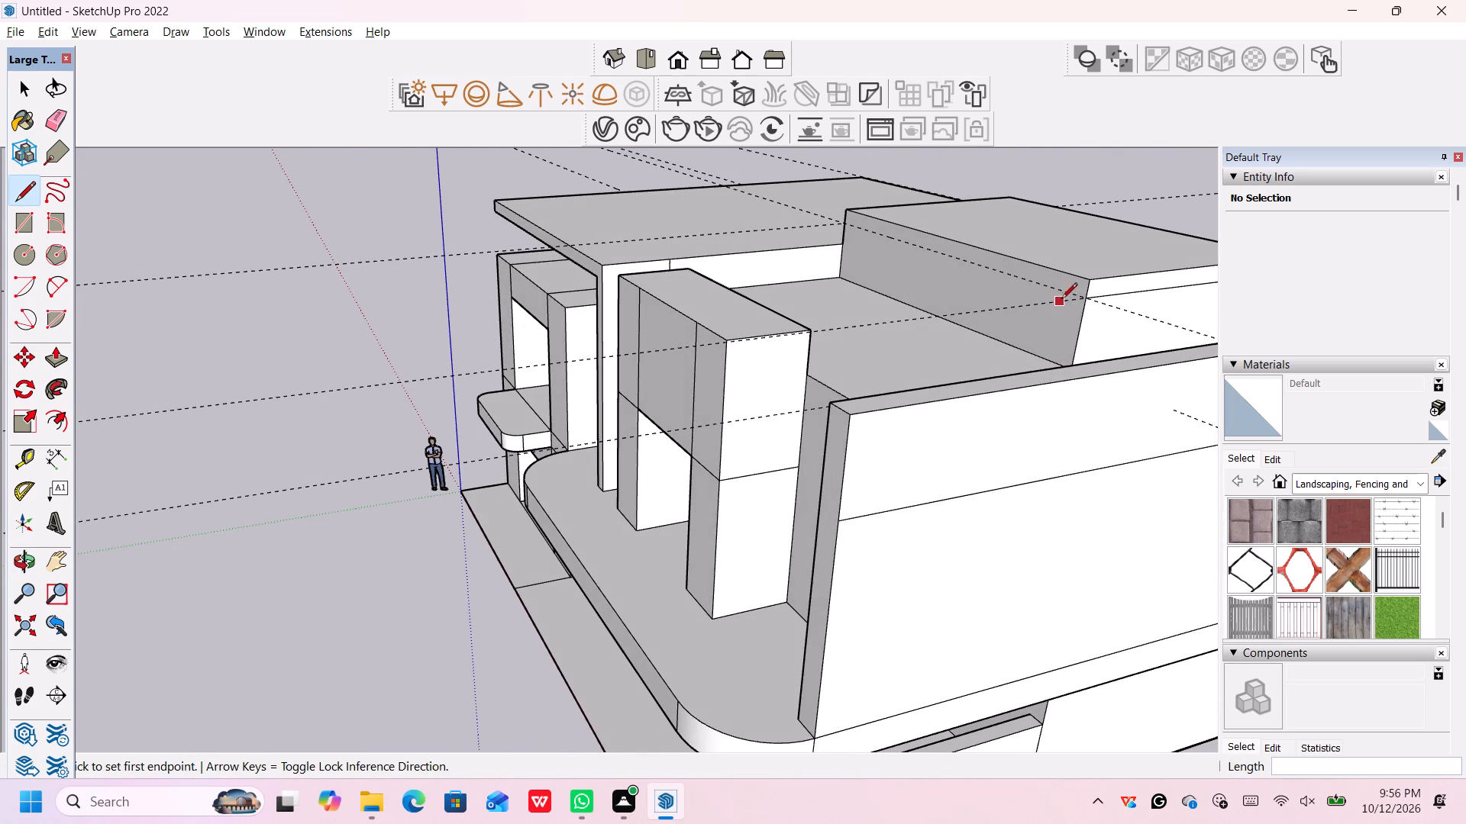
{"action": "scroll", "coordinate": [1083, 311], "scroll_direction": "up", "scroll_amount": 5}
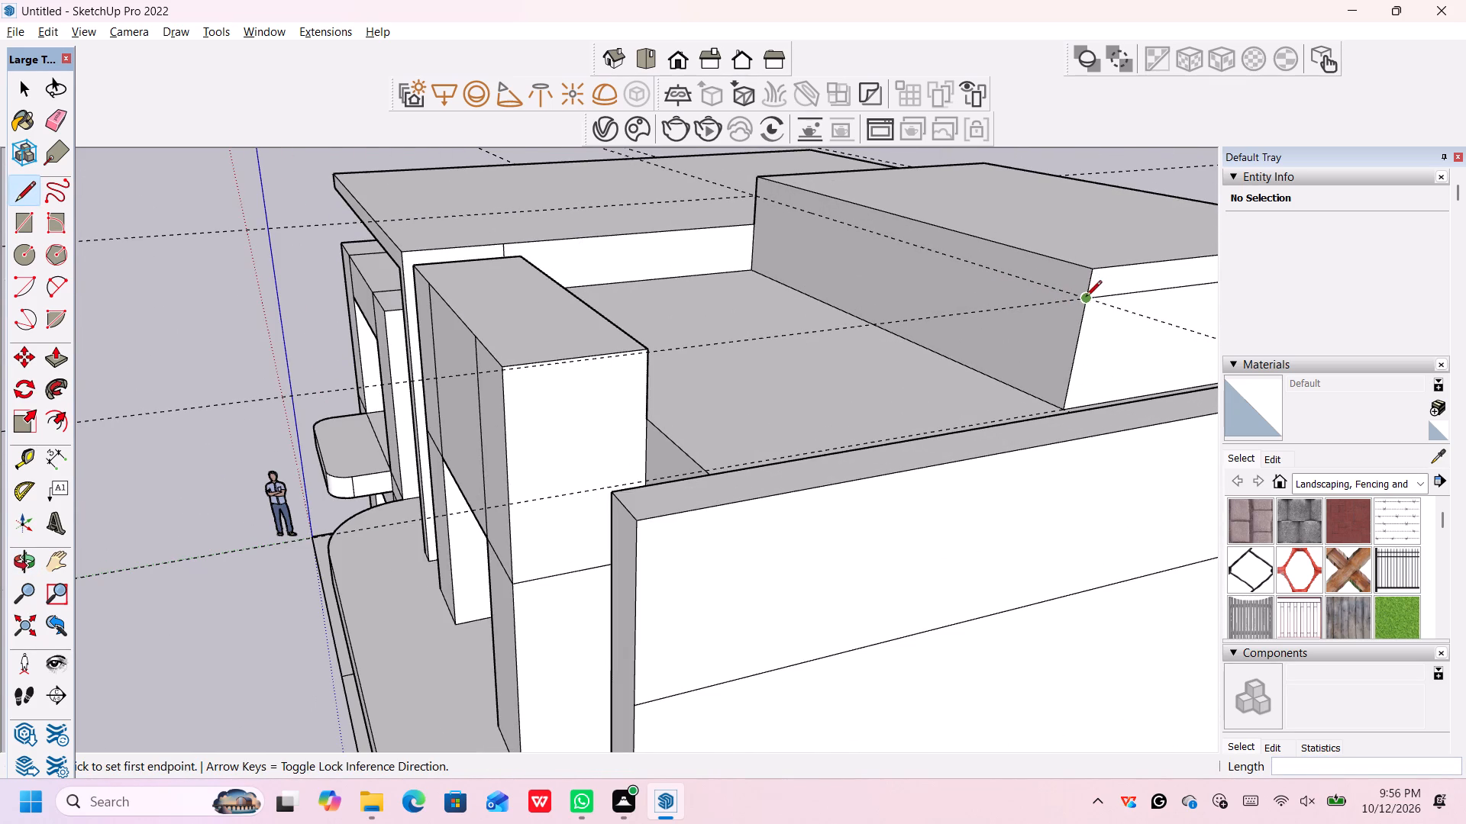
{"action": "left_click", "coordinate": [1086, 298]}
{"action": "left_click", "coordinate": [754, 200]}
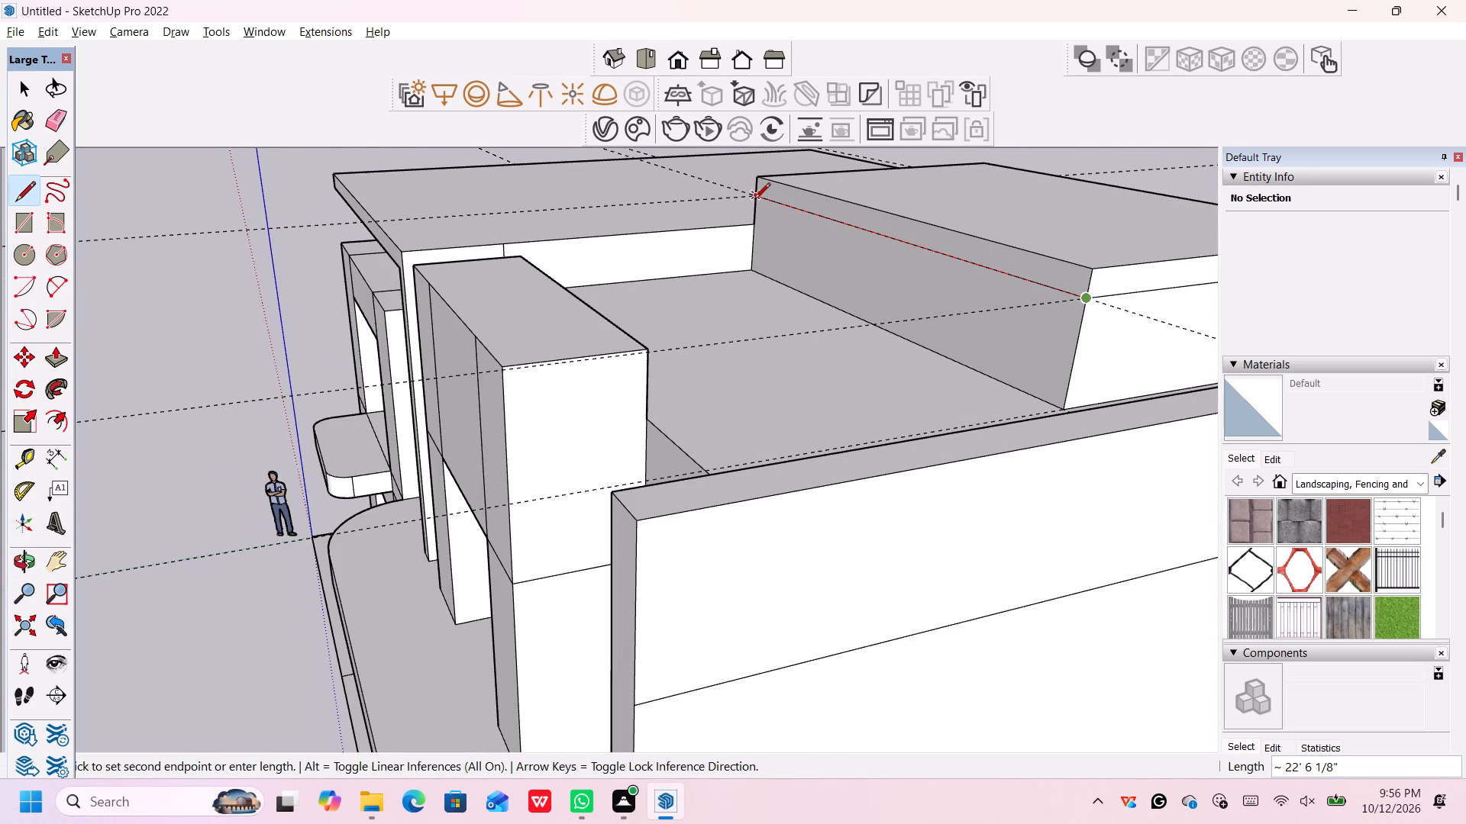
Draw matching lines 1' below the rooftop block's top on the side above the adjoining raised roof and on the rear face.
{"action": "middle_click_drag", "start_coordinate": [755, 200], "coordinate": [1080, 285]}
{"action": "scroll", "coordinate": [763, 211], "scroll_direction": "down", "scroll_amount": 4}
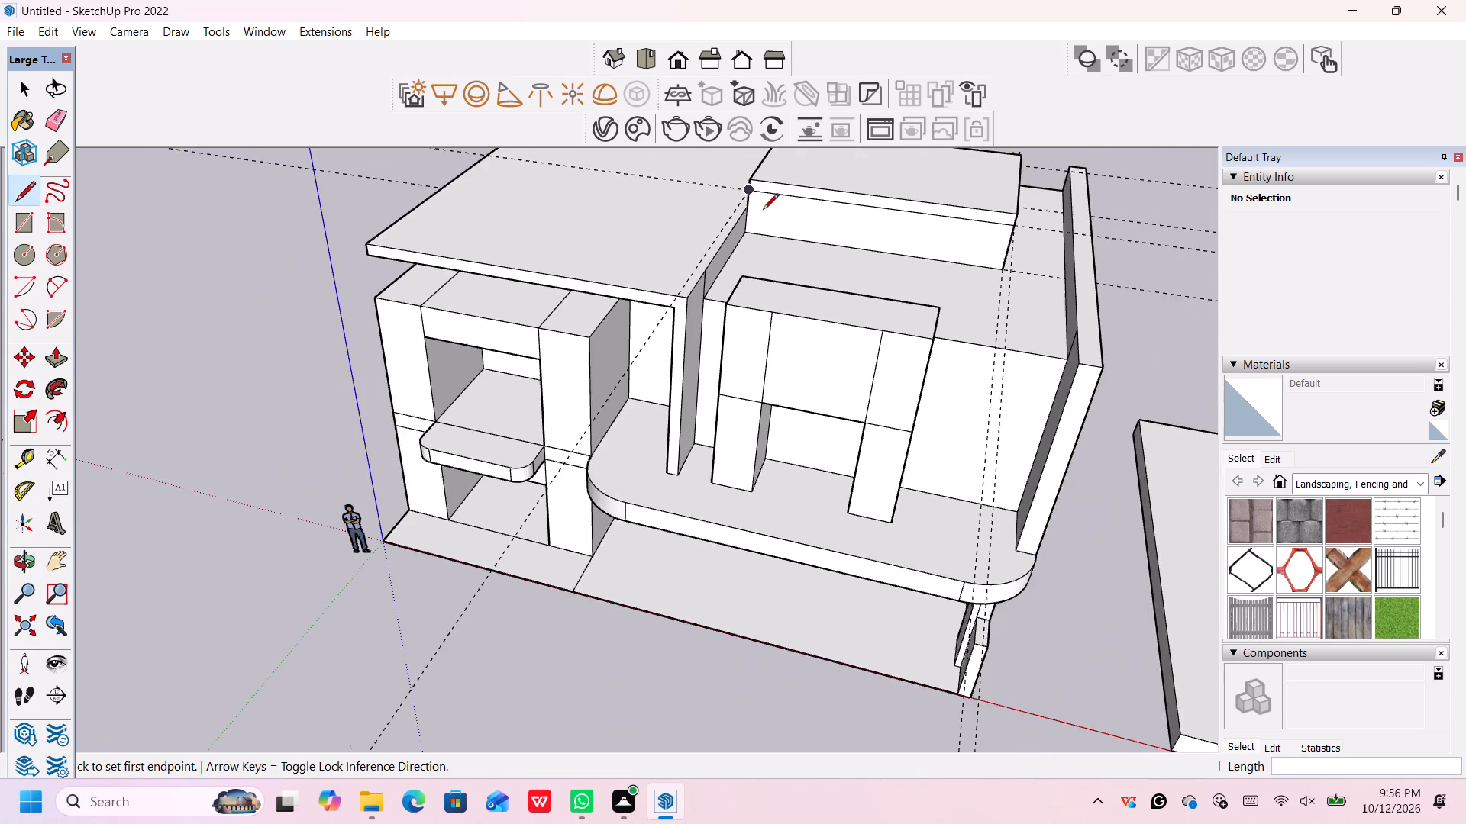
{"action": "scroll", "coordinate": [763, 211], "scroll_direction": "down", "scroll_amount": 5}
{"action": "middle_click_drag", "start_coordinate": [719, 208], "coordinate": [961, 221]}
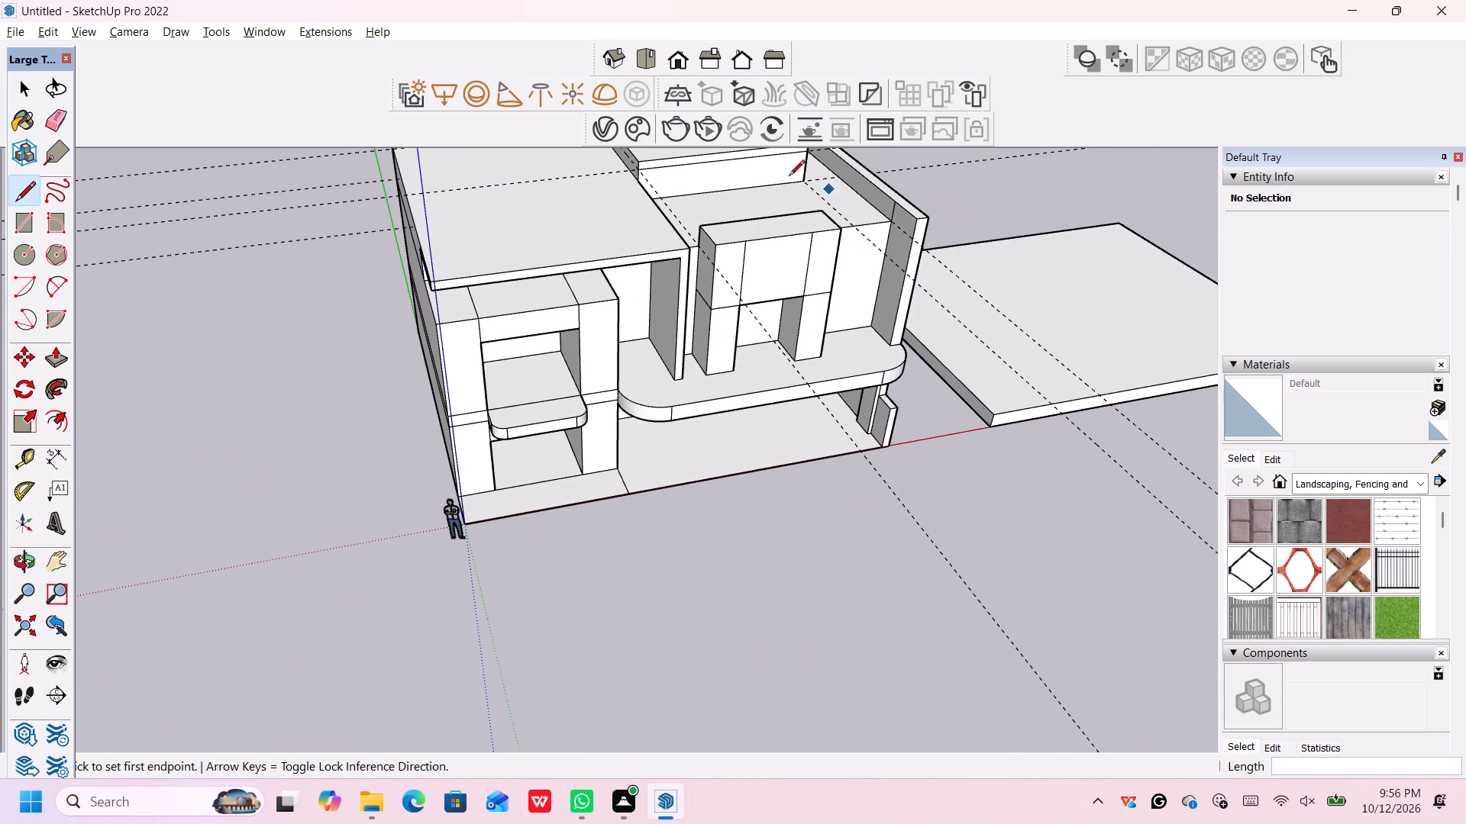
{"action": "scroll", "coordinate": [599, 161], "scroll_direction": "up", "scroll_amount": 1}
{"action": "middle_click_drag", "start_coordinate": [604, 167], "coordinate": [603, 167]}
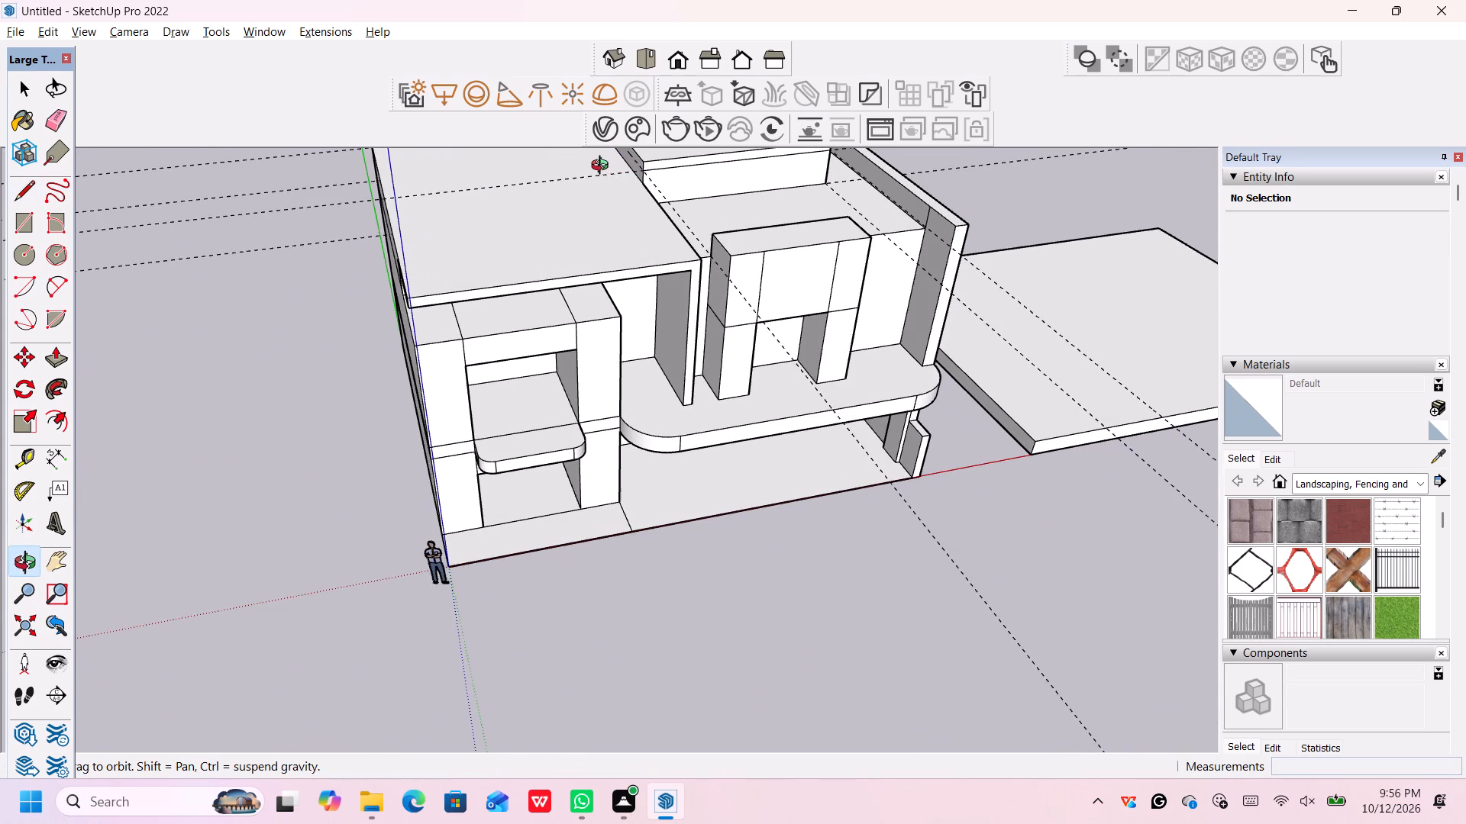
{"action": "middle_click_drag", "start_coordinate": [603, 167], "coordinate": [686, 333]}
{"action": "scroll", "coordinate": [710, 333], "scroll_direction": "up", "scroll_amount": 5}
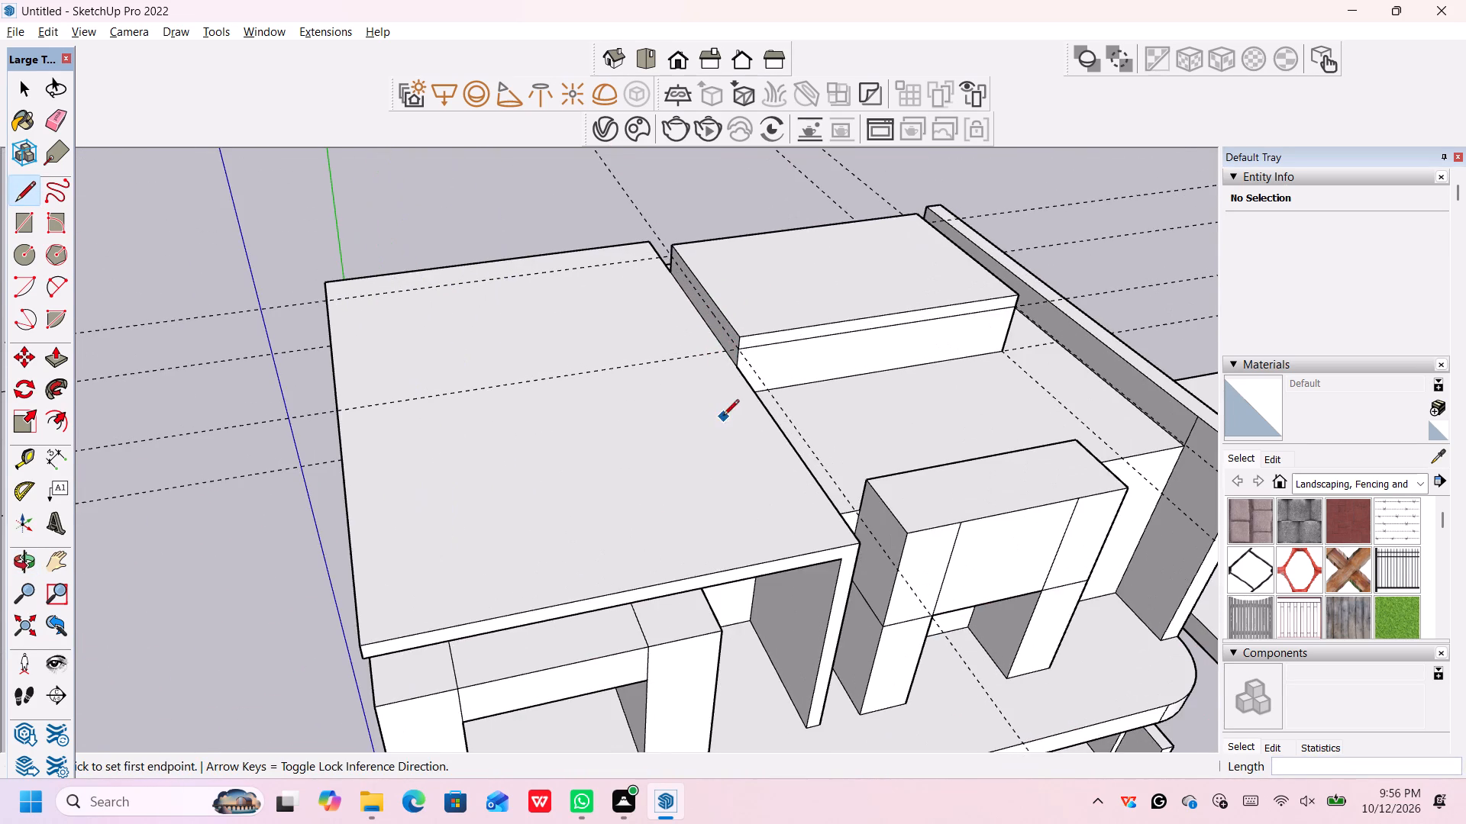
{"action": "middle_click_drag", "start_coordinate": [725, 416], "coordinate": [922, 410]}
{"action": "scroll", "coordinate": [676, 334], "scroll_direction": "up", "scroll_amount": 6}
{"action": "scroll", "coordinate": [758, 302], "scroll_direction": "up", "scroll_amount": 2}
{"action": "left_click", "coordinate": [755, 302]}
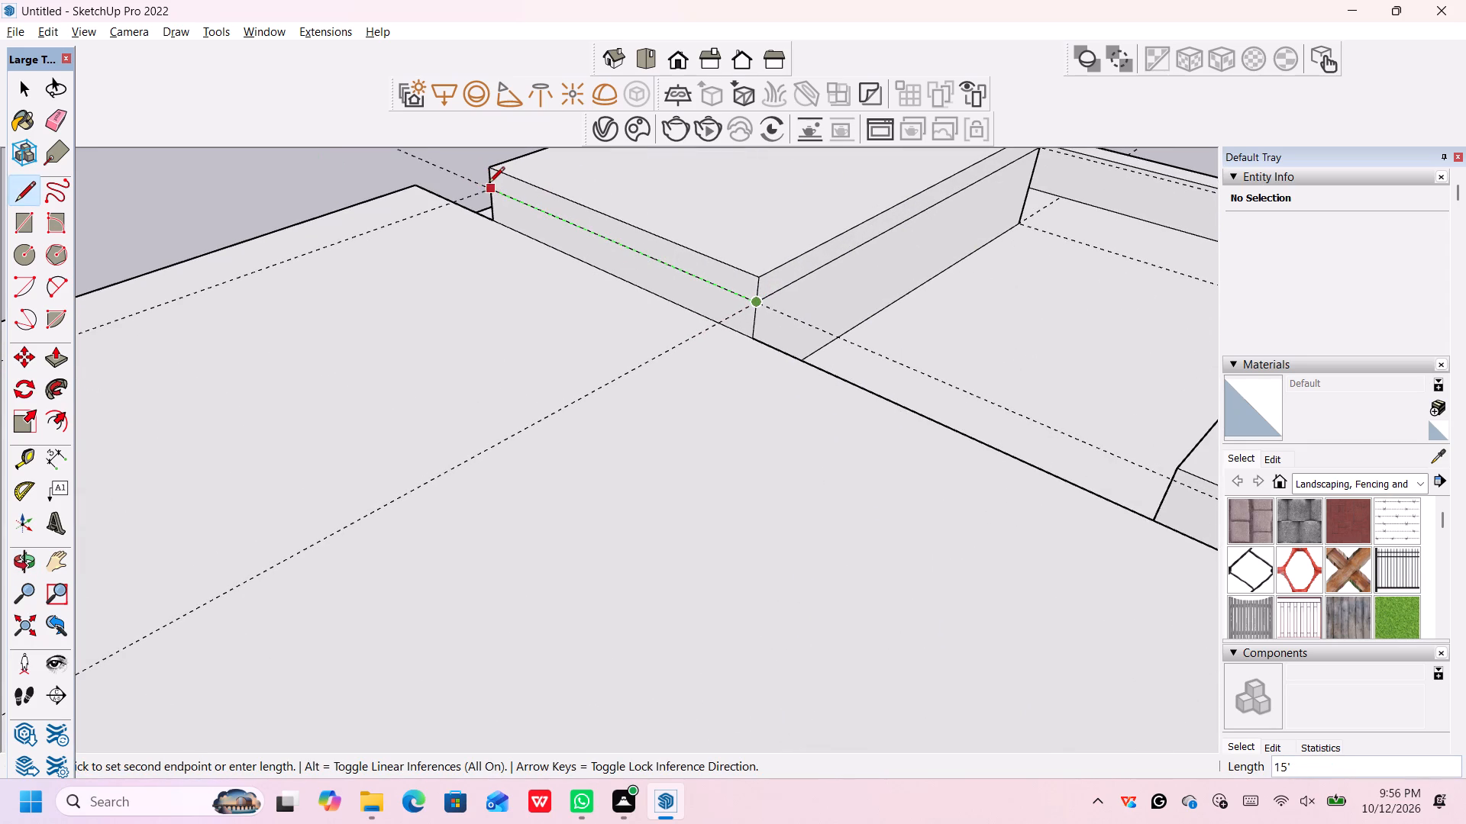
{"action": "left_click", "coordinate": [489, 184]}
{"action": "scroll", "coordinate": [460, 204], "scroll_direction": "down", "scroll_amount": 11}
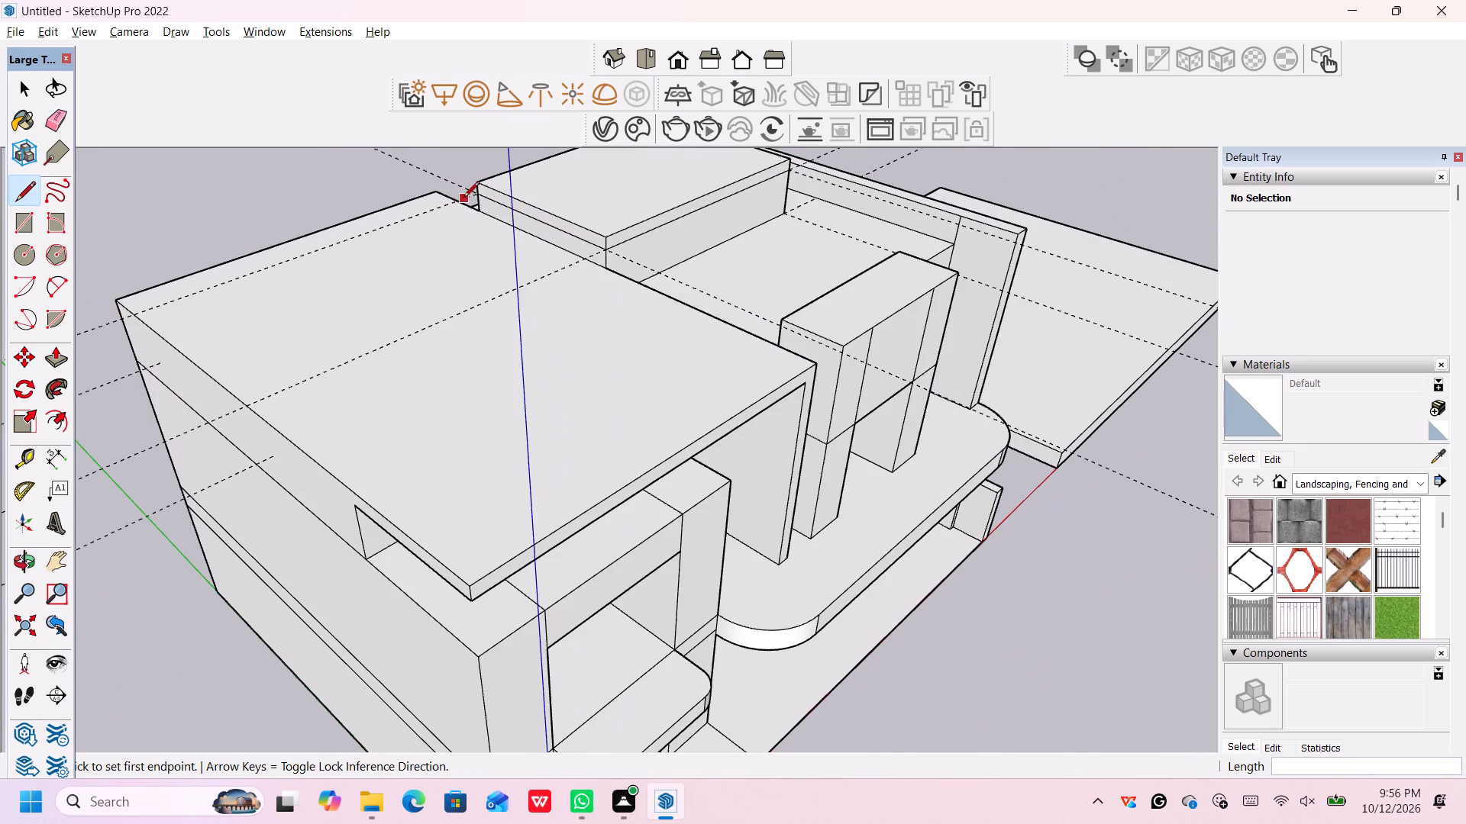
{"action": "middle_click_drag", "start_coordinate": [305, 246], "coordinate": [923, 311]}
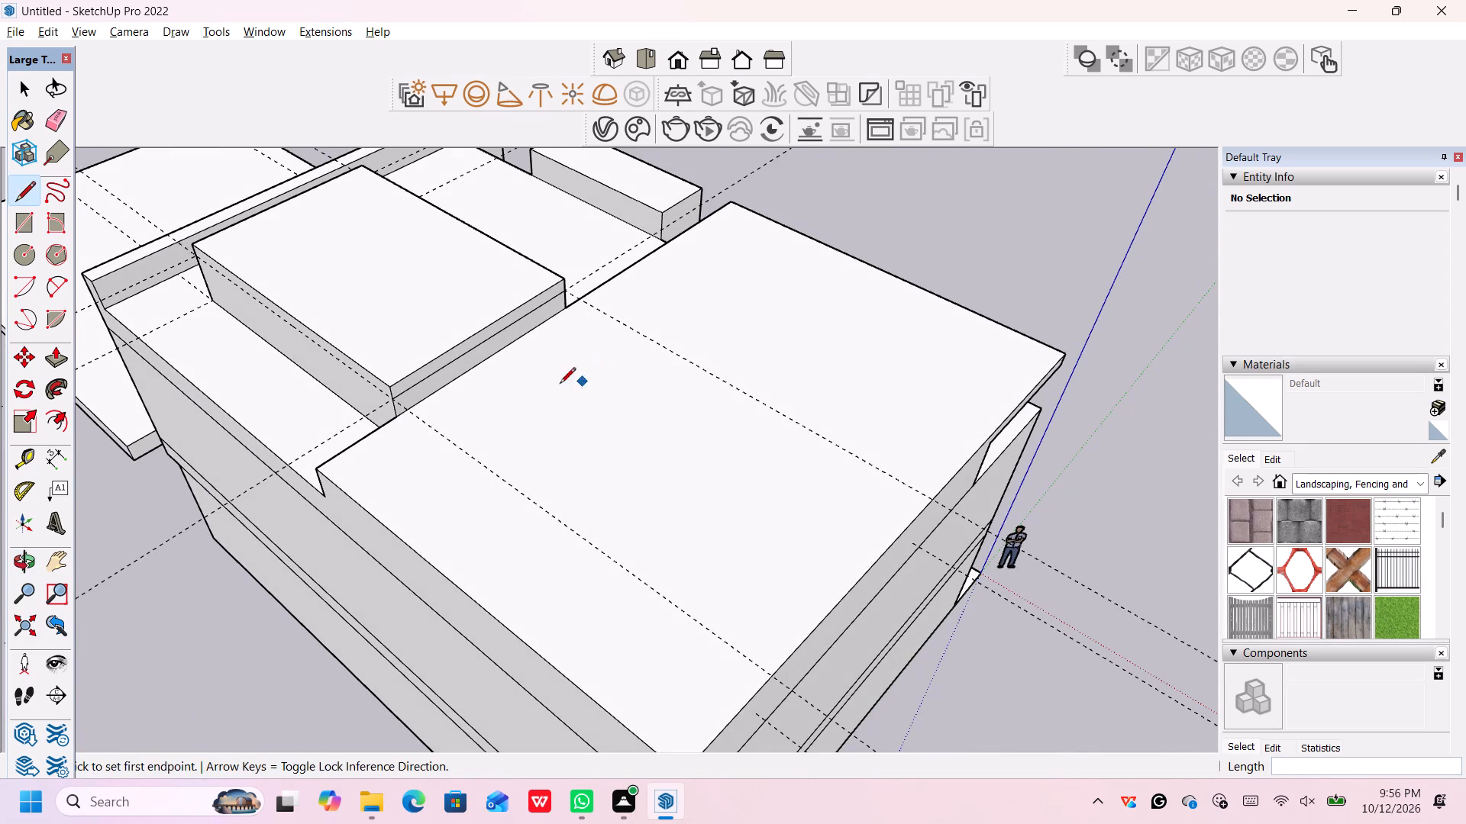
{"action": "middle_click_drag", "start_coordinate": [323, 331], "coordinate": [448, 295]}
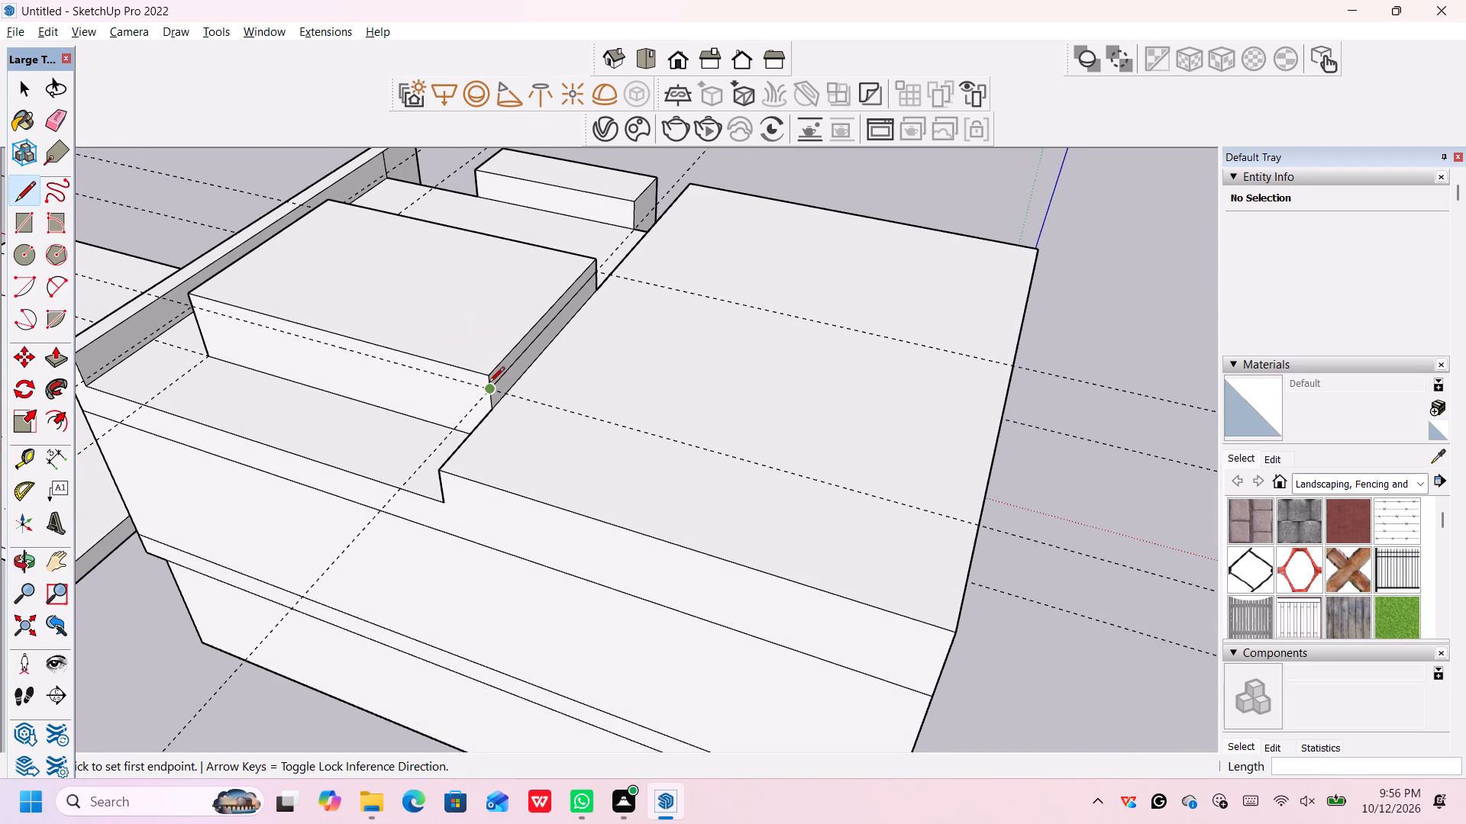
{"action": "left_click", "coordinate": [489, 392]}
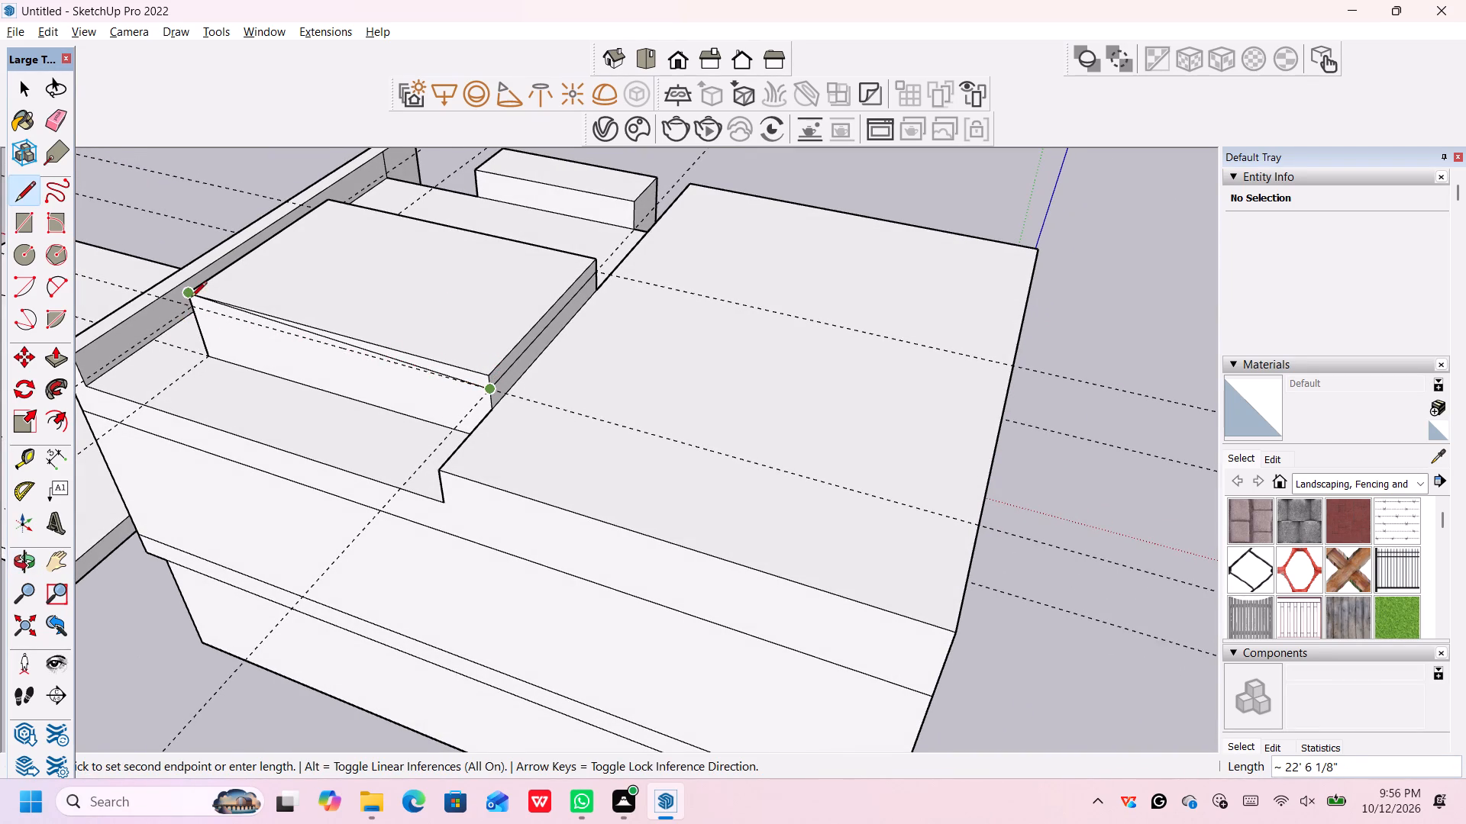
{"action": "left_click", "coordinate": [191, 310]}
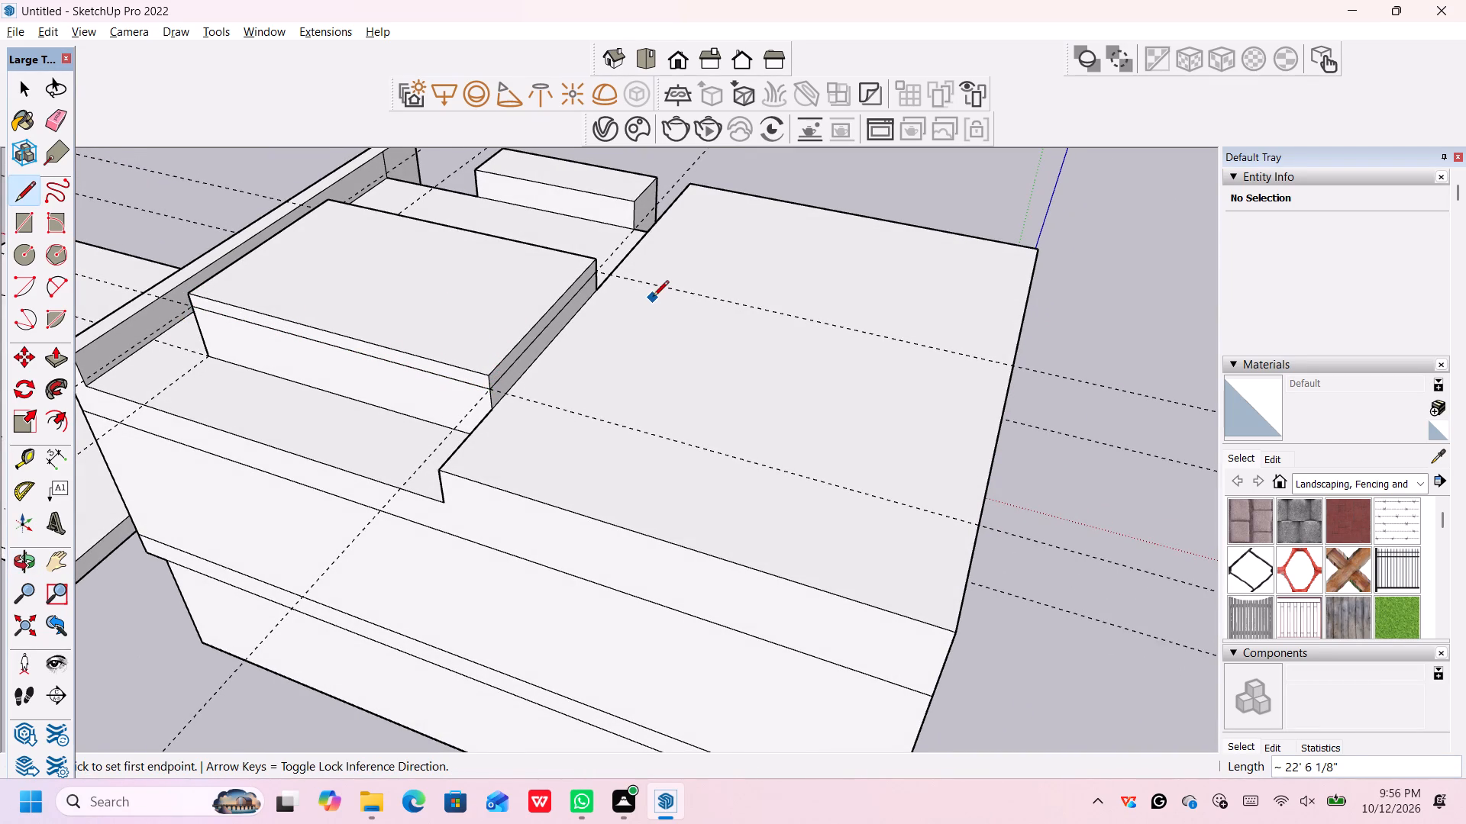
Delete all the construction guides crossing the model, keeping the band lines on the rooftop block.
{"action": "key", "text": "space"}
{"action": "scroll", "coordinate": [689, 273], "scroll_direction": "down", "scroll_amount": 8}
{"action": "scroll", "coordinate": [878, 320], "scroll_direction": "down", "scroll_amount": 4}
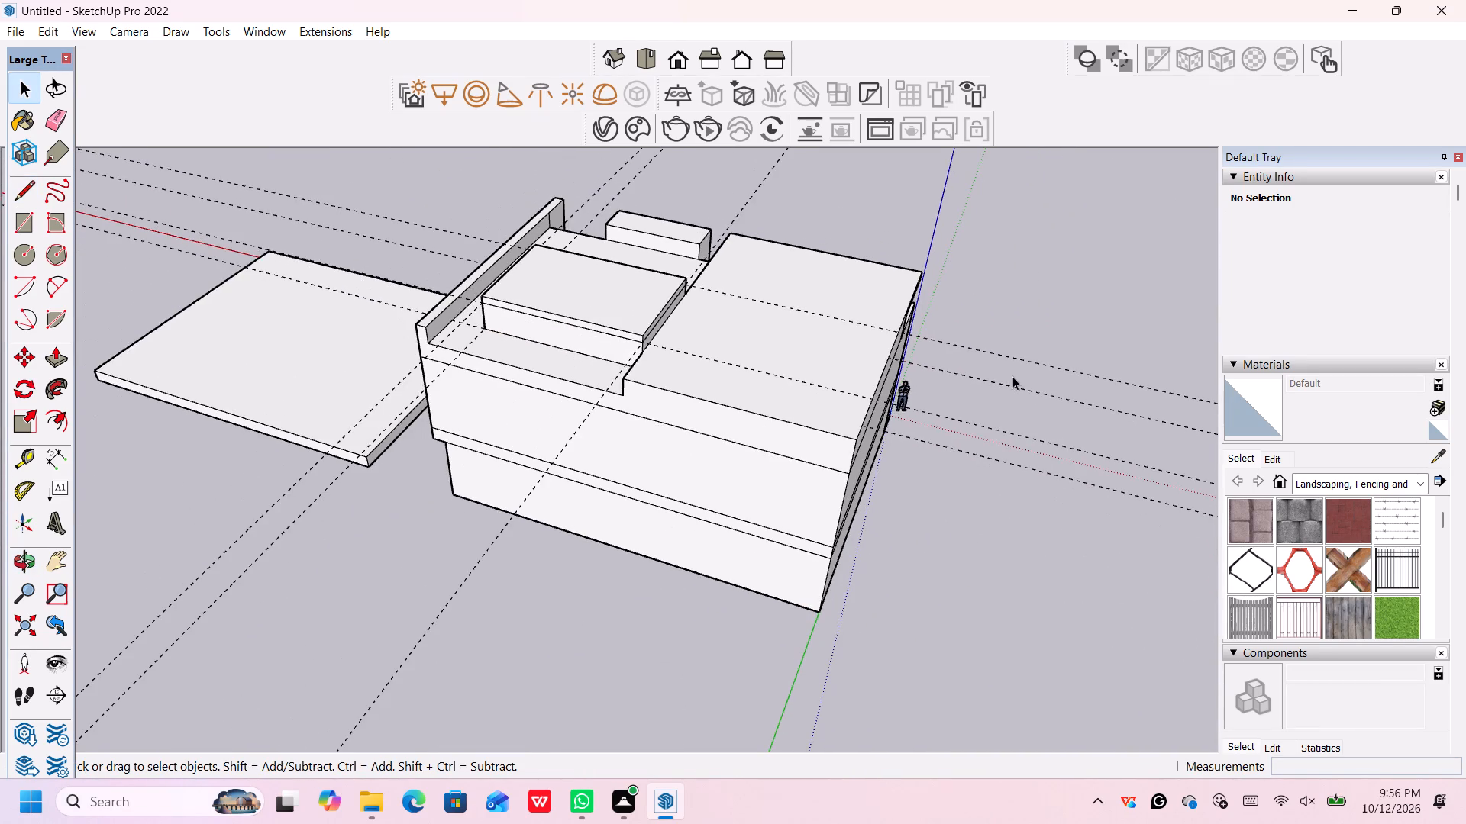
{"action": "middle_click", "coordinate": [1012, 376]}
{"action": "left_click_drag", "start_coordinate": [1071, 333], "coordinate": [986, 563]}
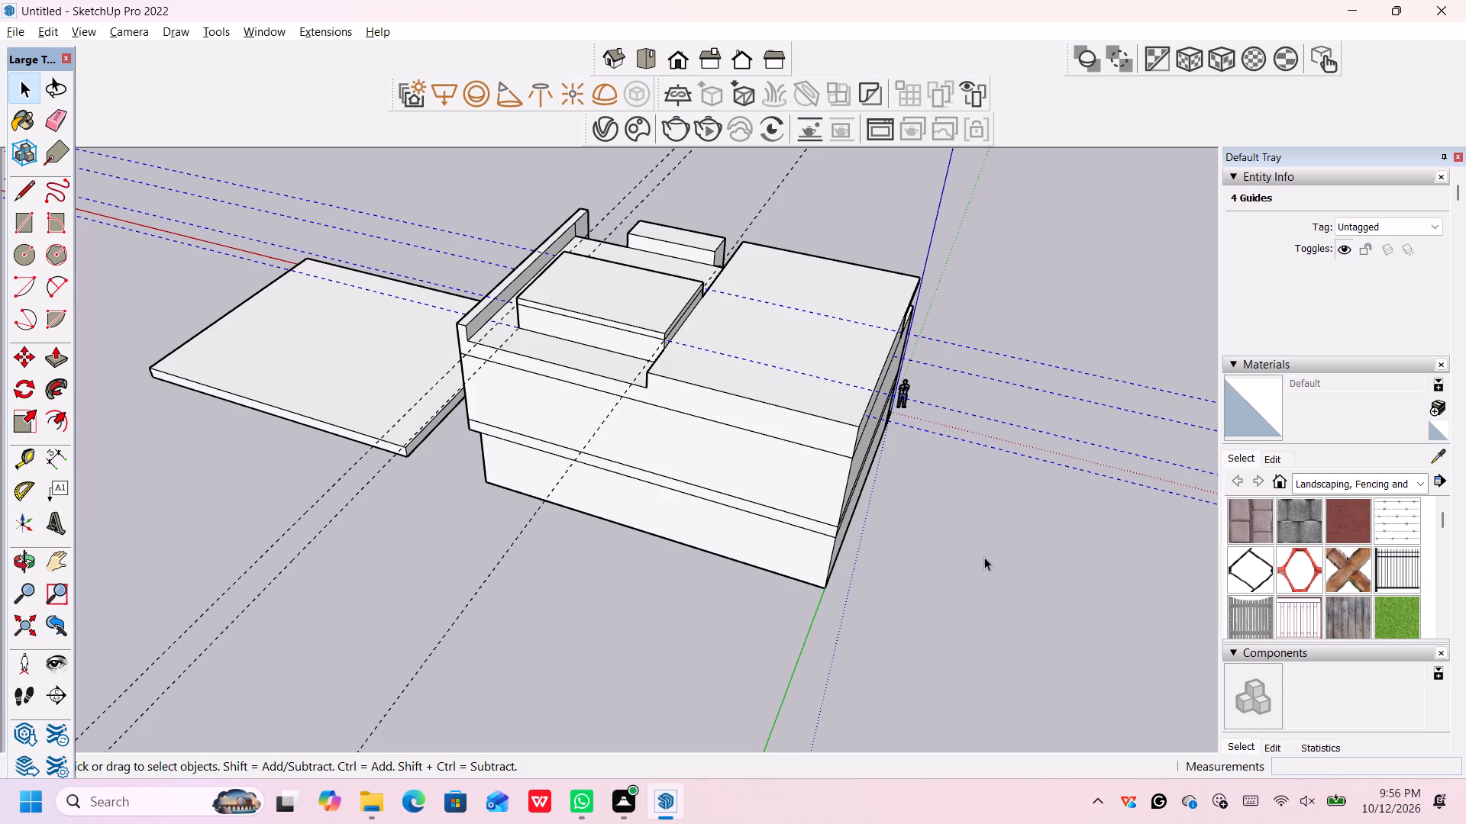
{"action": "key", "text": "Delete"}
{"action": "middle_click_drag", "start_coordinate": [842, 217], "coordinate": [780, 332]}
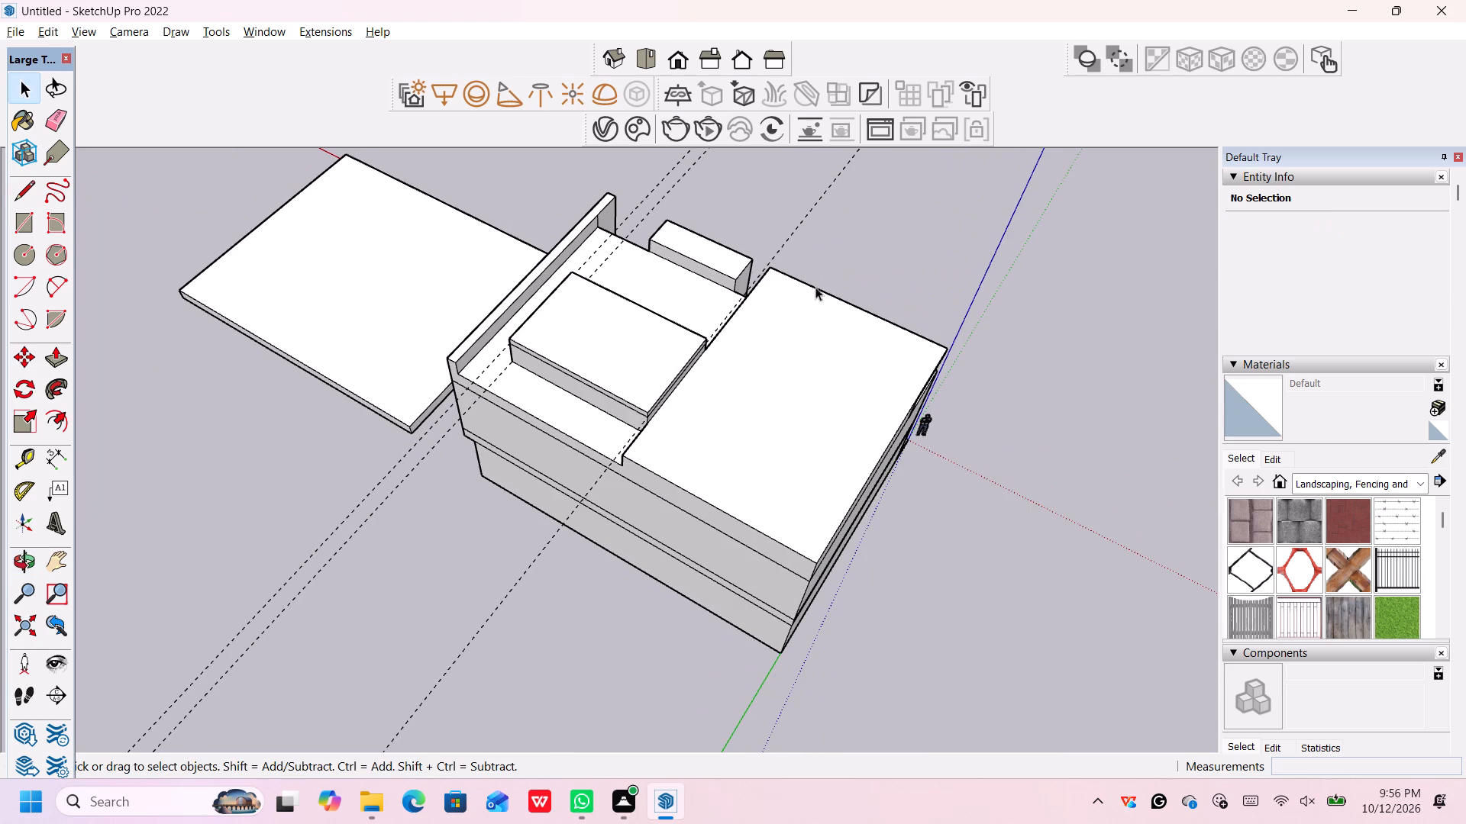
{"action": "left_click_drag", "start_coordinate": [842, 246], "coordinate": [783, 188]}
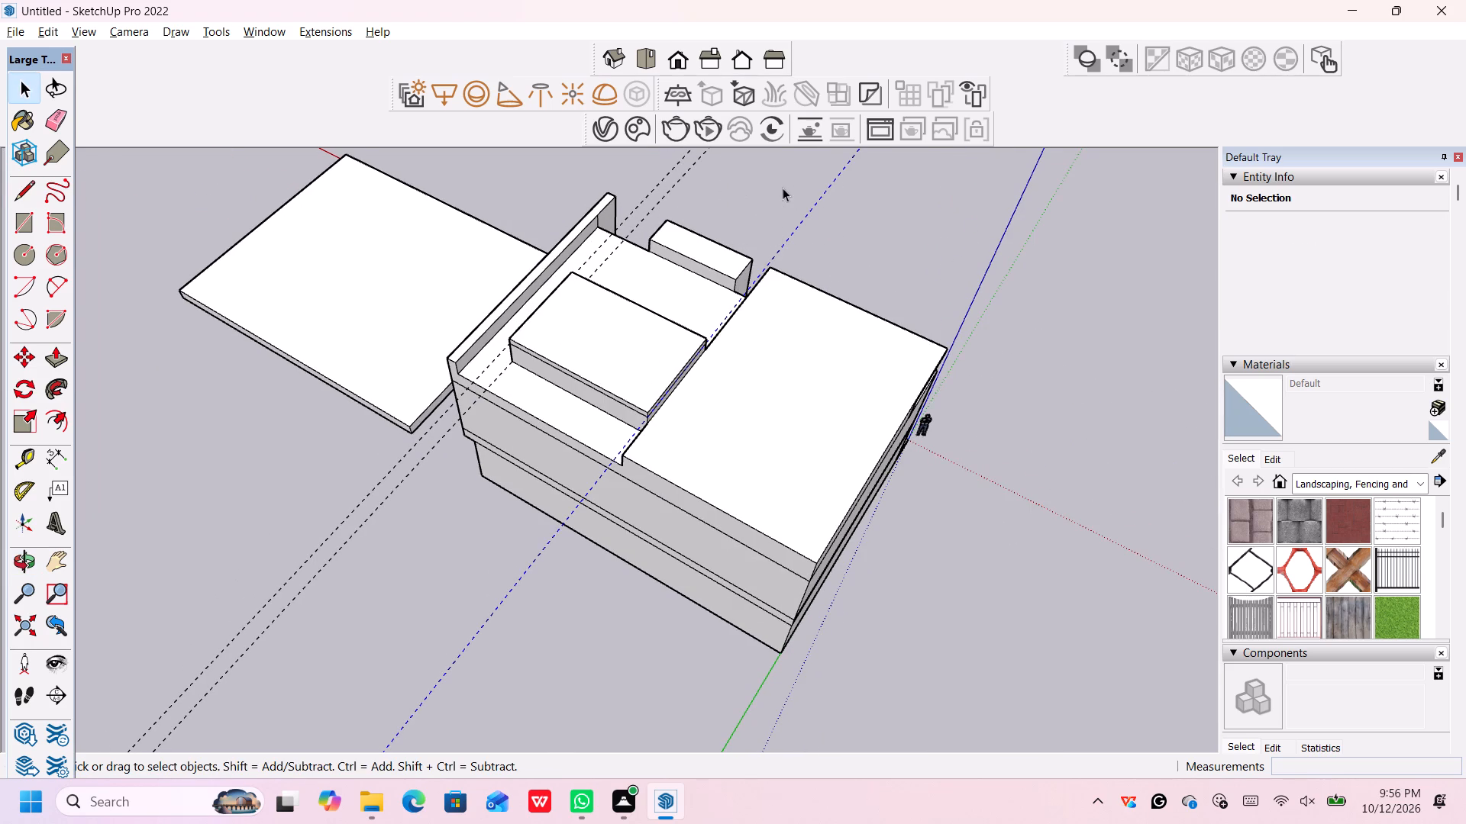
{"action": "left_click_drag", "start_coordinate": [714, 175], "coordinate": [669, 156]}
{"action": "key", "text": "Delete"}
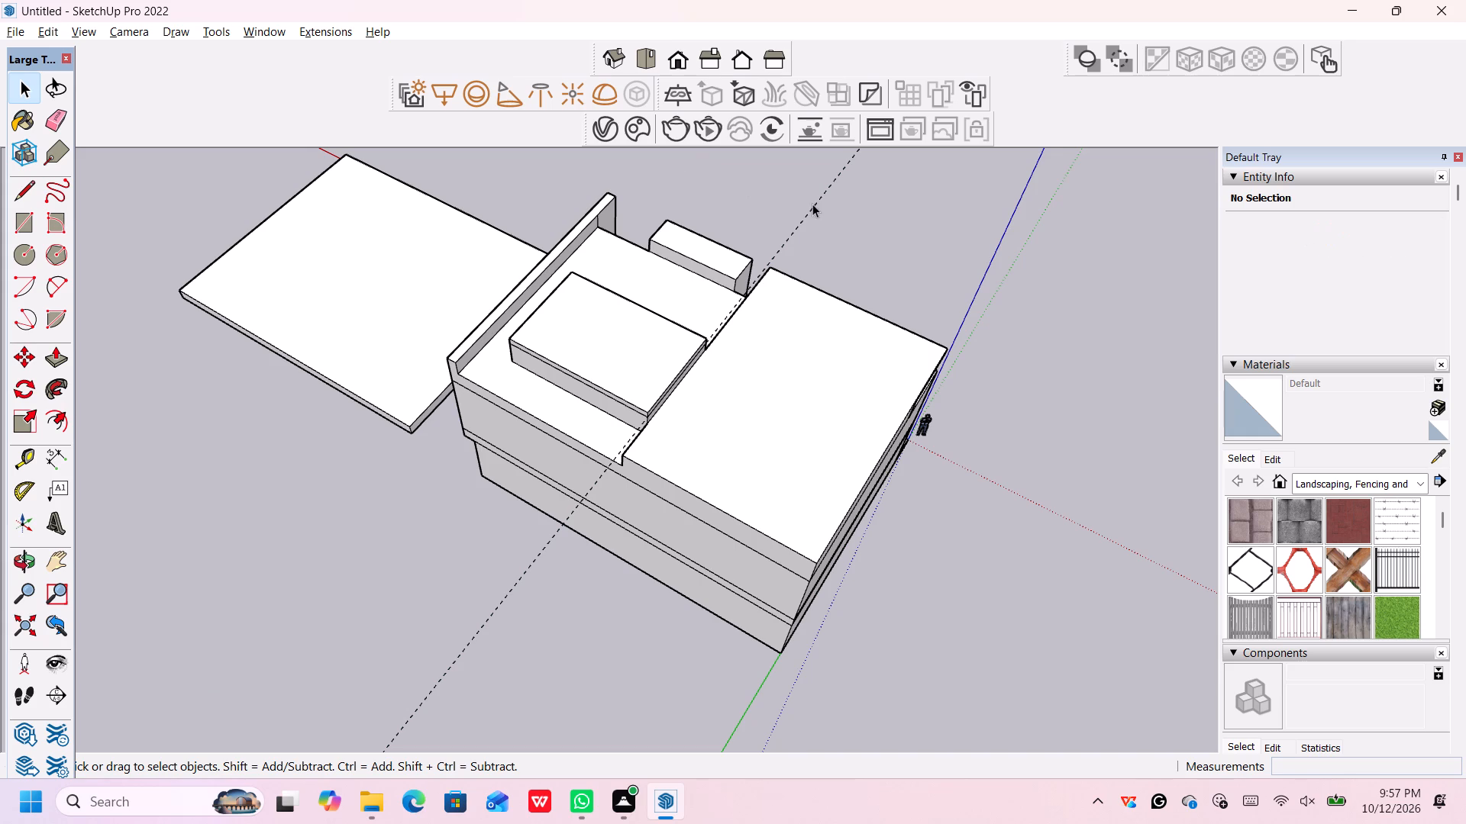
{"action": "left_click_drag", "start_coordinate": [819, 217], "coordinate": [767, 203]}
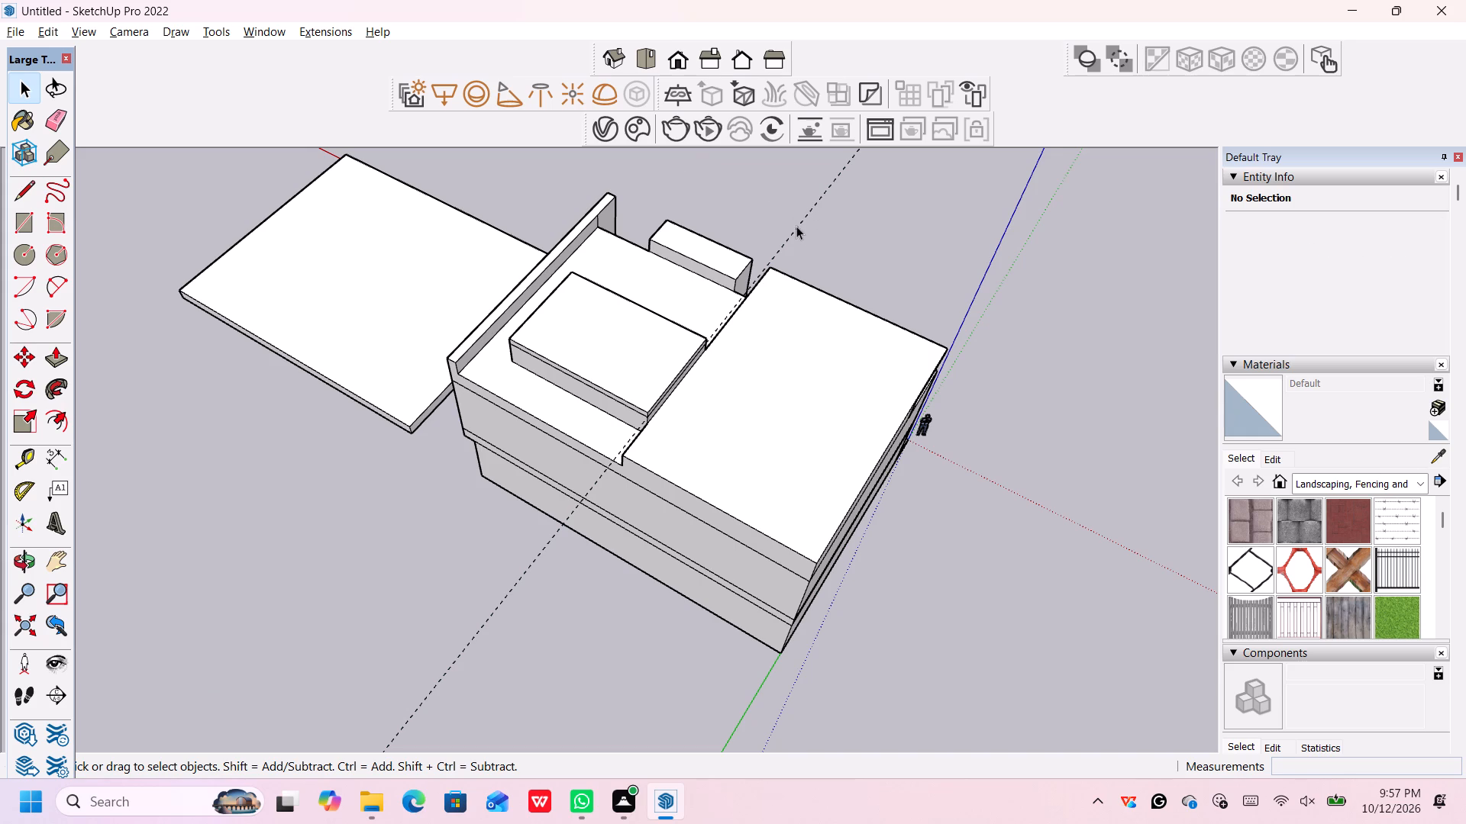
{"action": "left_click", "coordinate": [799, 230]}
{"action": "key", "text": "Delete"}
Extrude the 1' band on the rooftop block's front face outward 2'.
{"action": "middle_click_drag", "start_coordinate": [695, 420], "coordinate": [672, 358]}
{"action": "scroll", "coordinate": [677, 372], "scroll_direction": "up", "scroll_amount": 6}
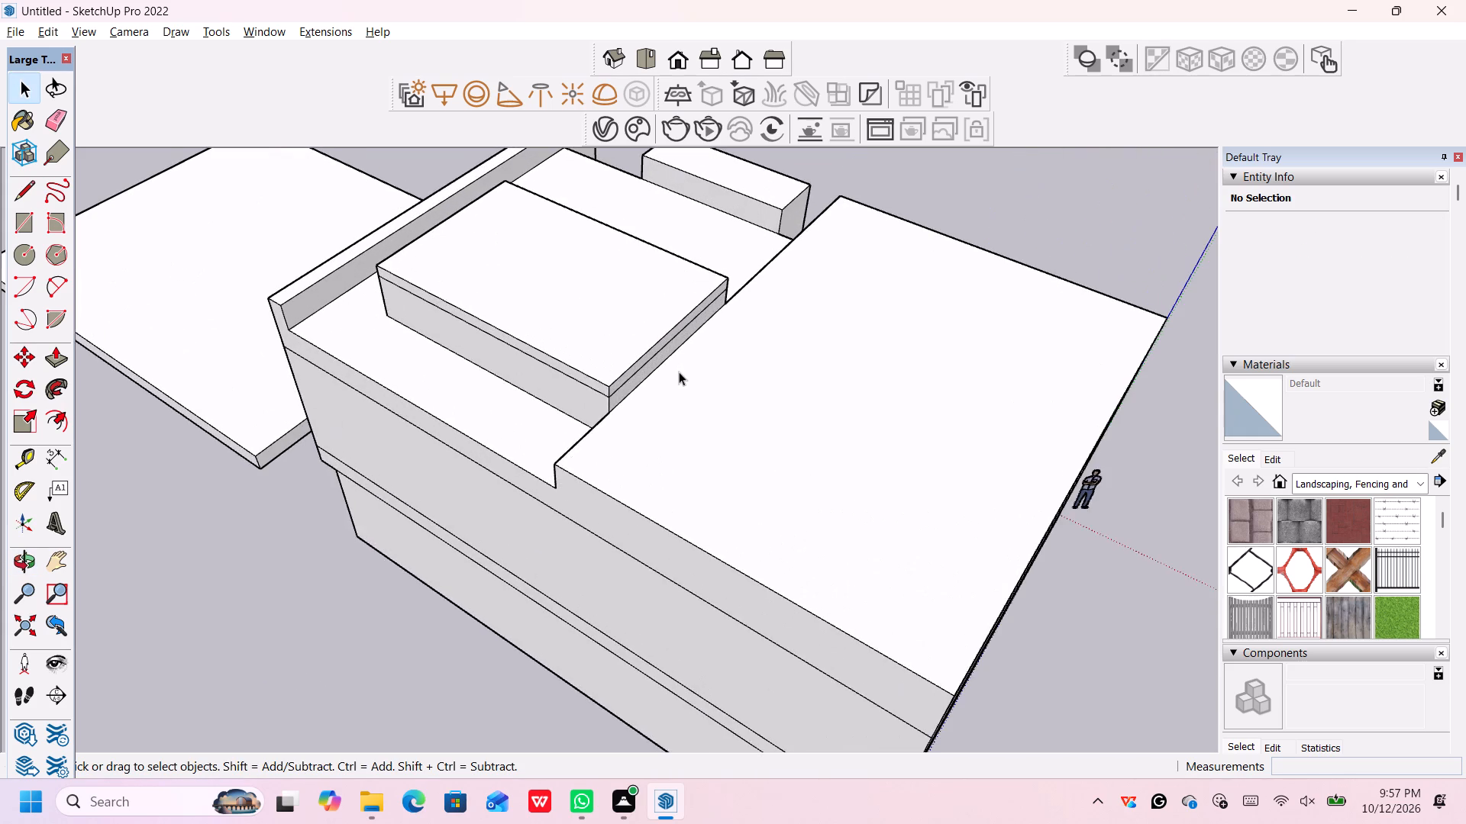
{"action": "middle_click_drag", "start_coordinate": [734, 370], "coordinate": [91, 279]}
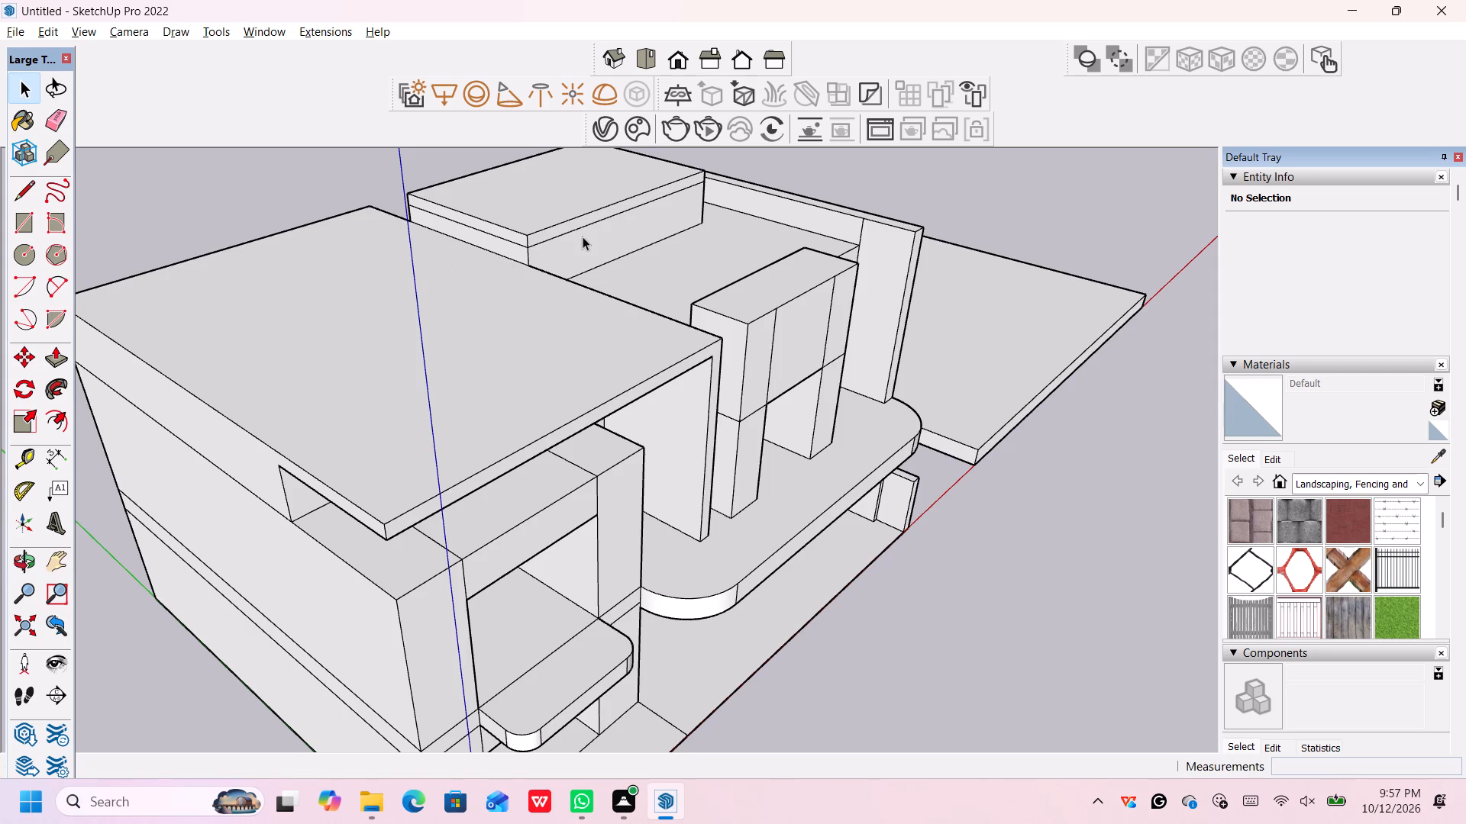
{"action": "middle_click_drag", "start_coordinate": [682, 296], "coordinate": [544, 270]}
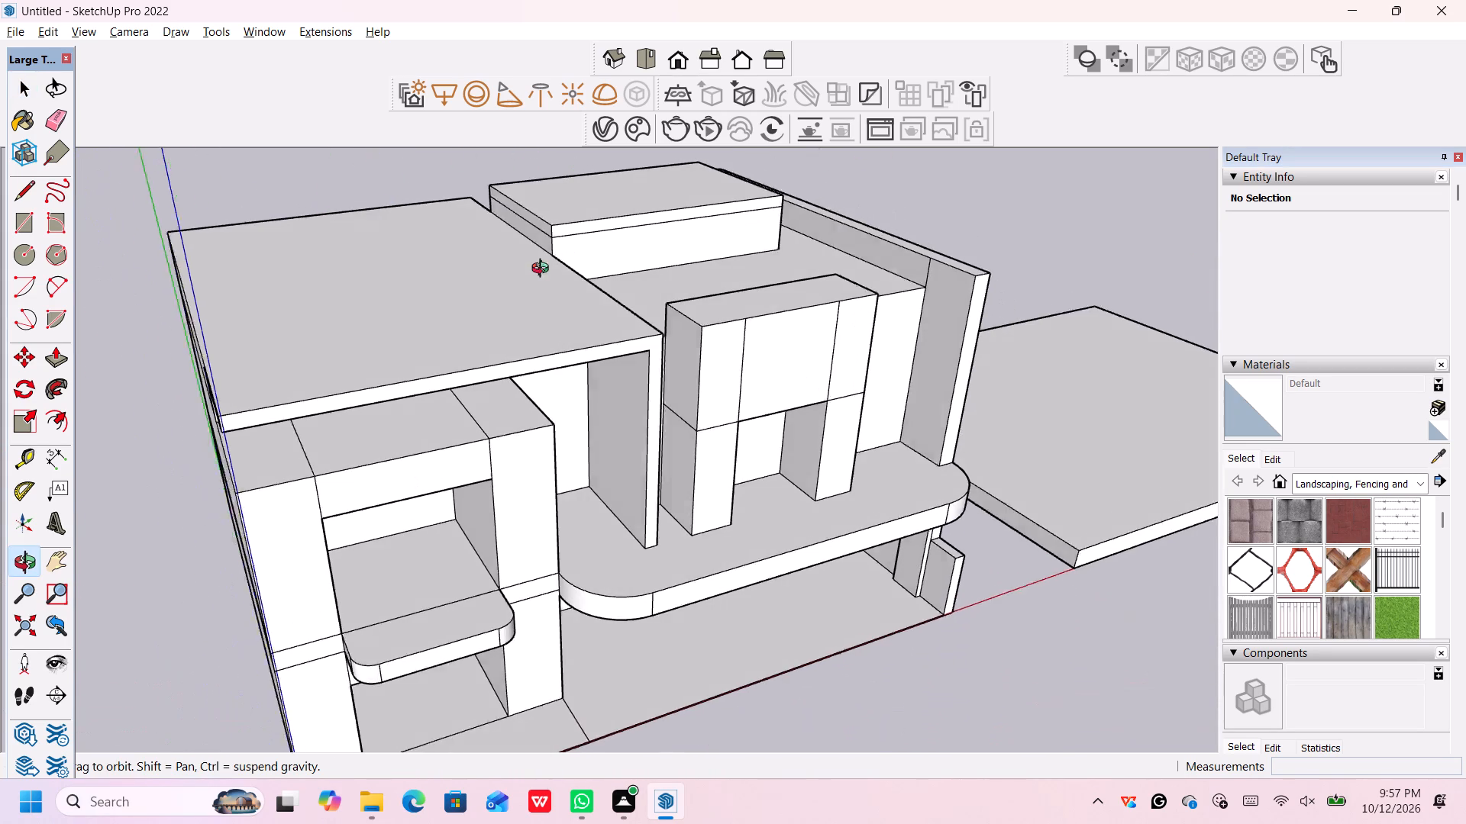
{"action": "middle_click_drag", "start_coordinate": [544, 270], "coordinate": [556, 270]}
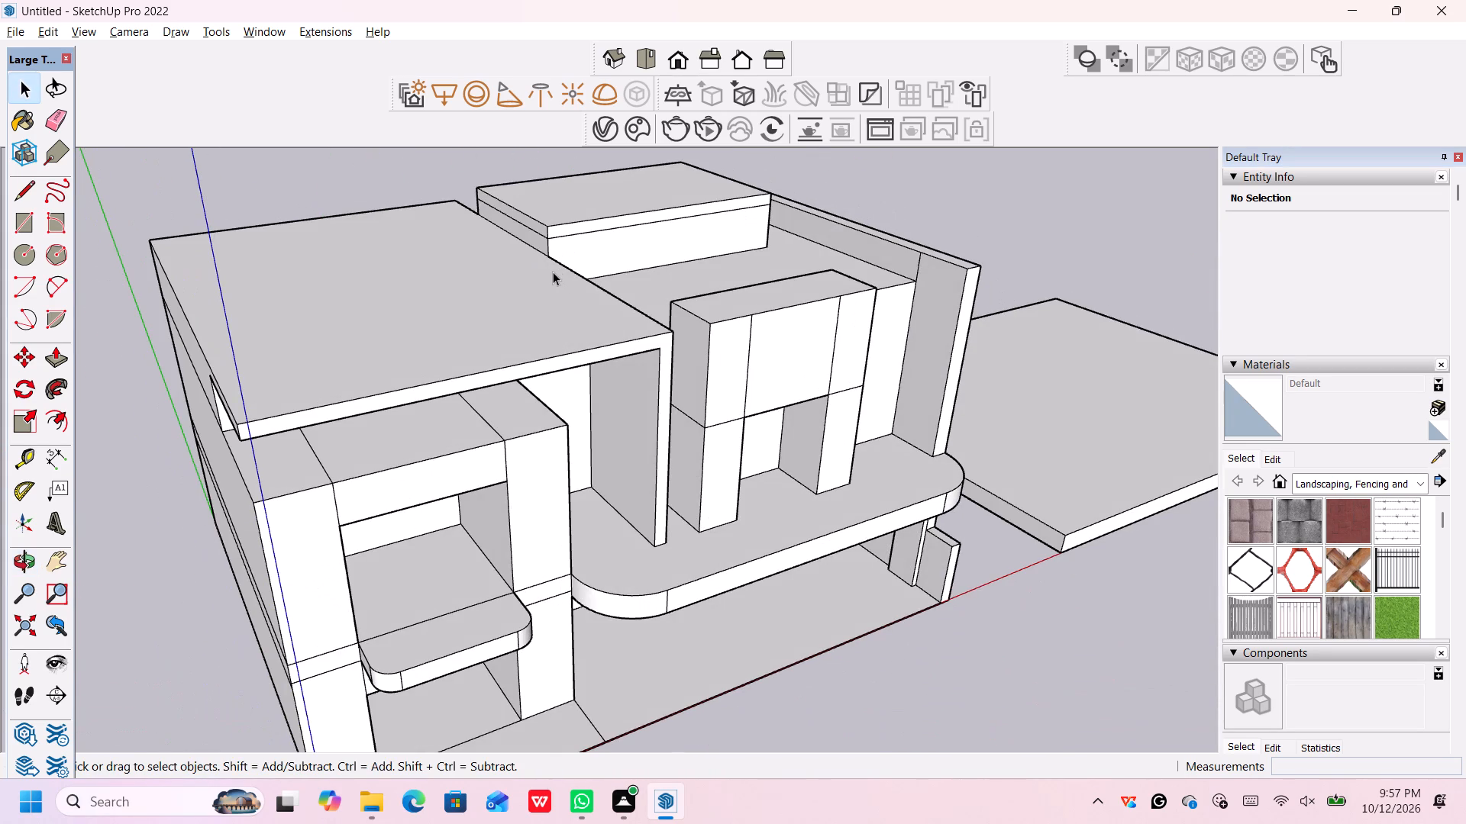
{"action": "scroll", "coordinate": [624, 192], "scroll_direction": "up", "scroll_amount": 3}
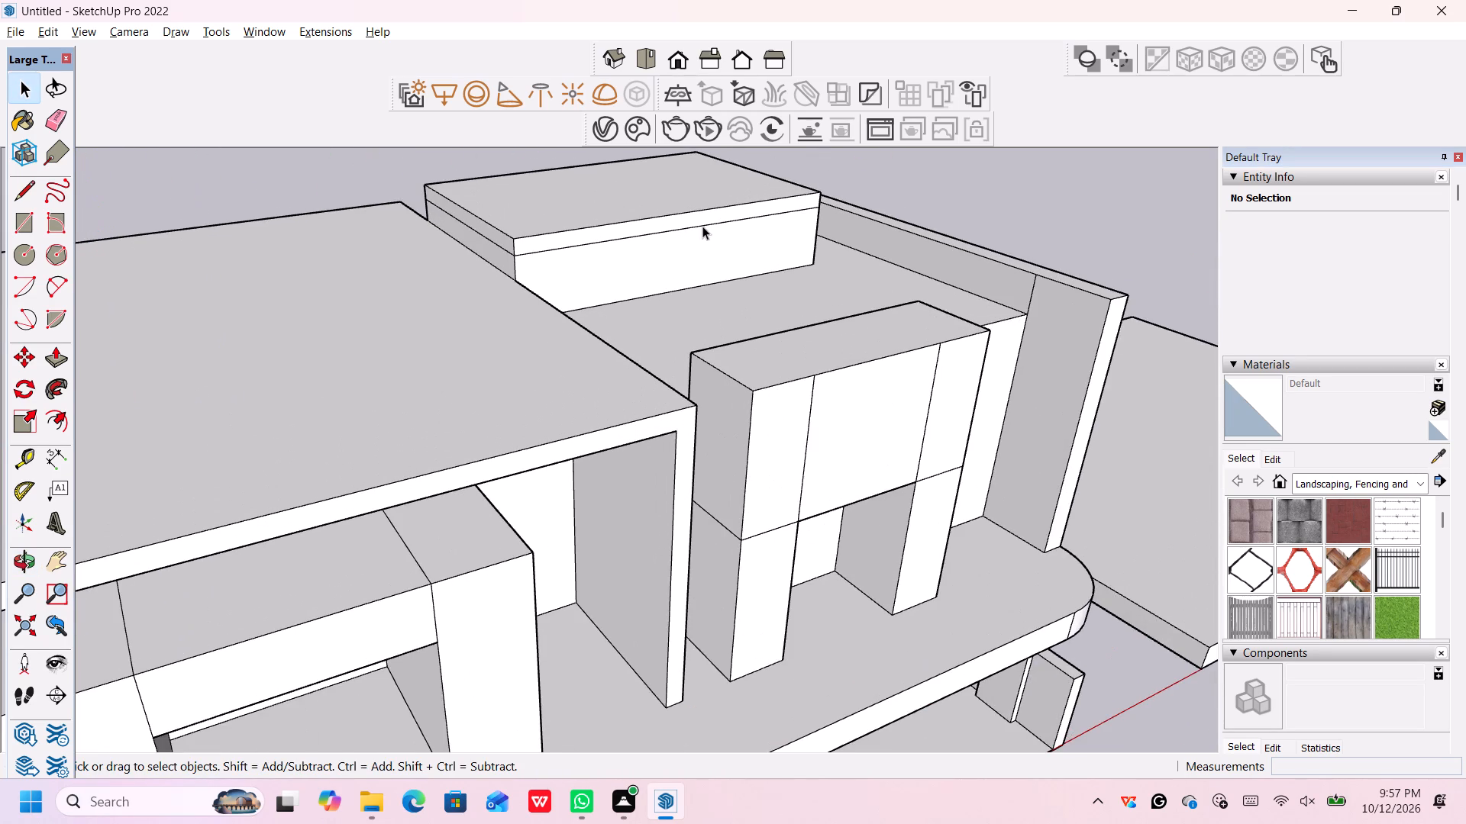
{"action": "scroll", "coordinate": [702, 226], "scroll_direction": "up", "scroll_amount": 1}
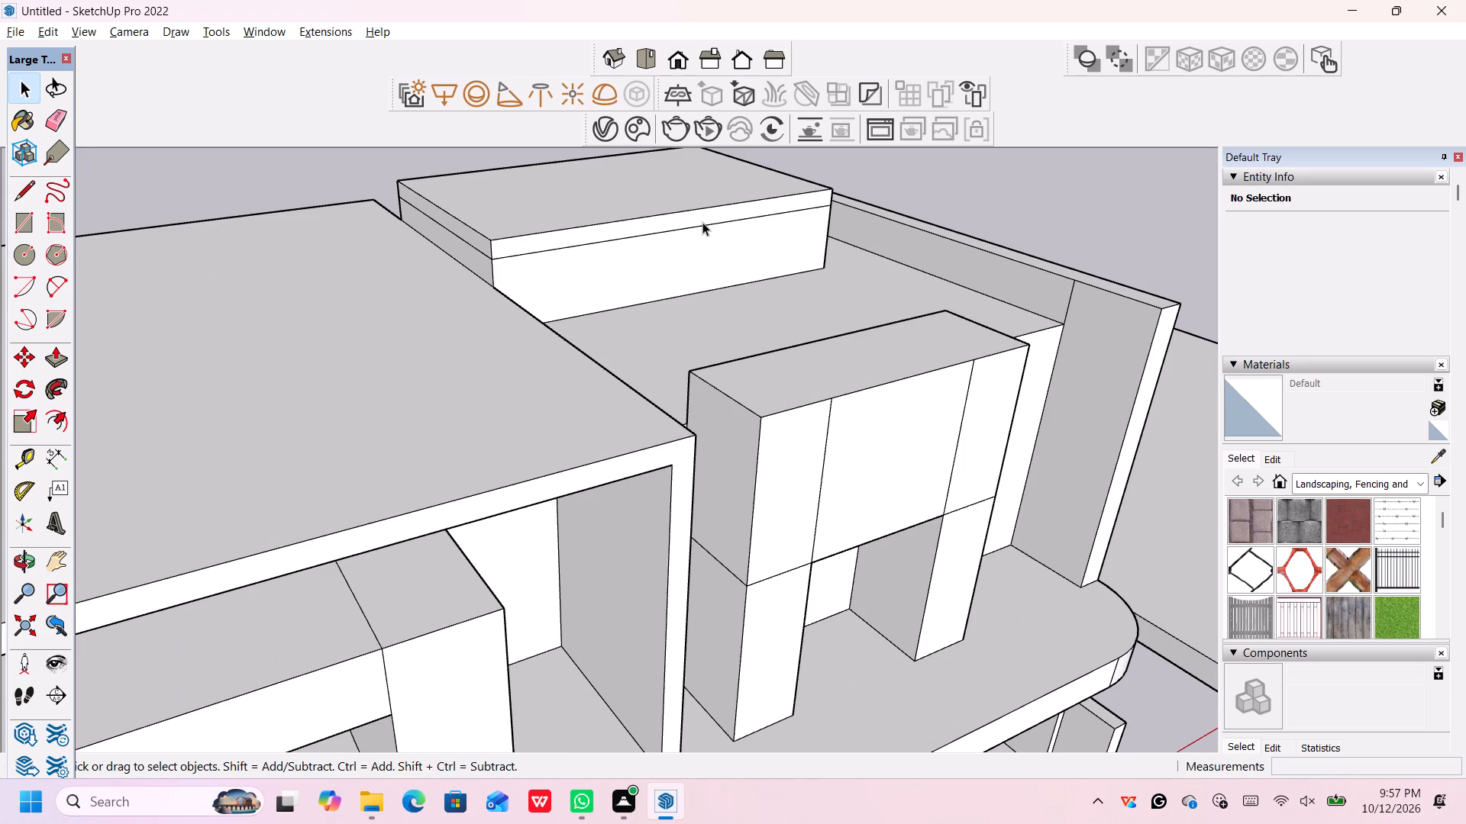
{"action": "key", "text": "p"}
{"action": "left_click", "coordinate": [680, 220]}
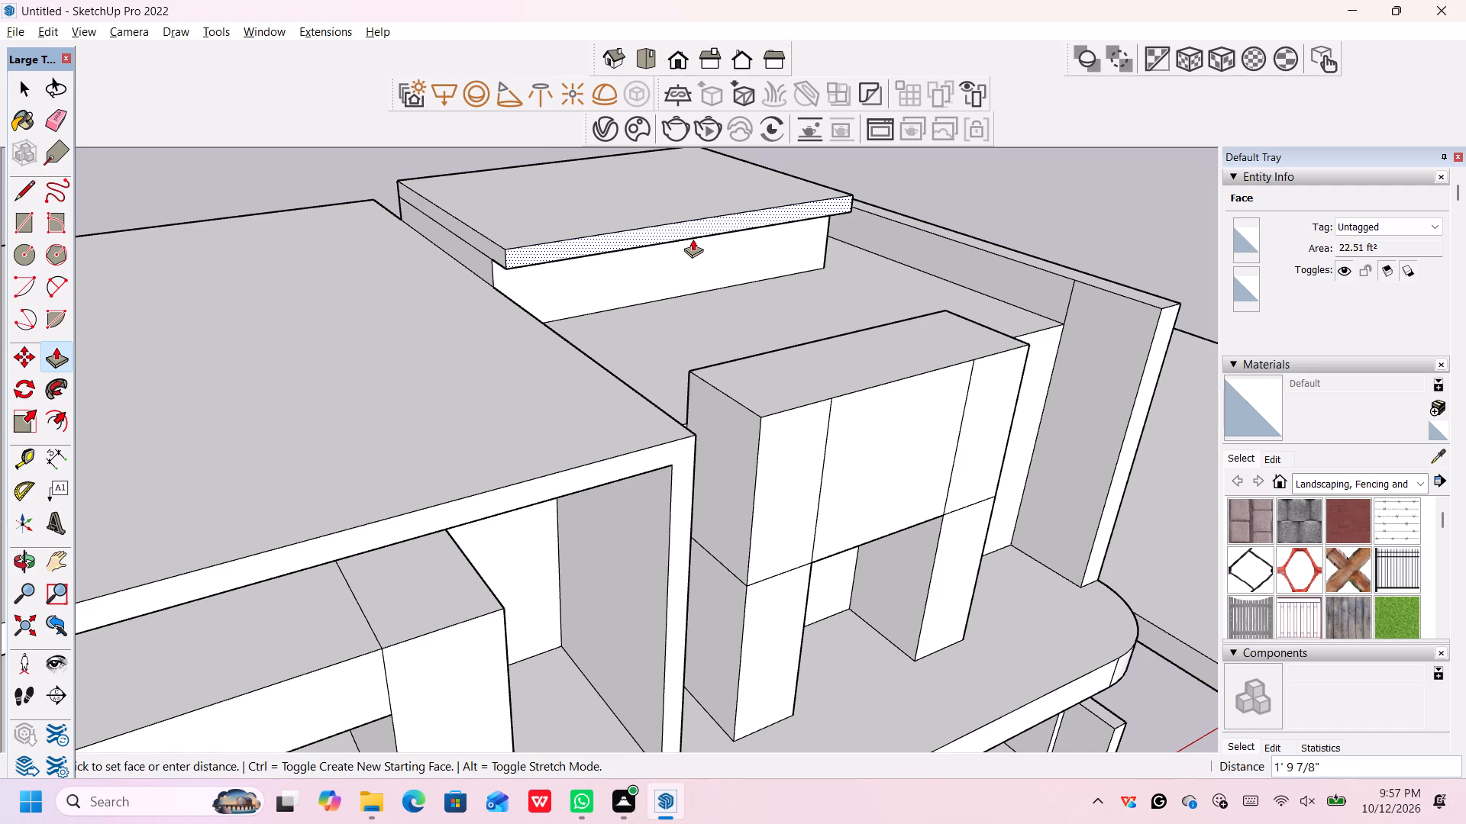
{"action": "middle_click_drag", "start_coordinate": [693, 239], "coordinate": [602, 229]}
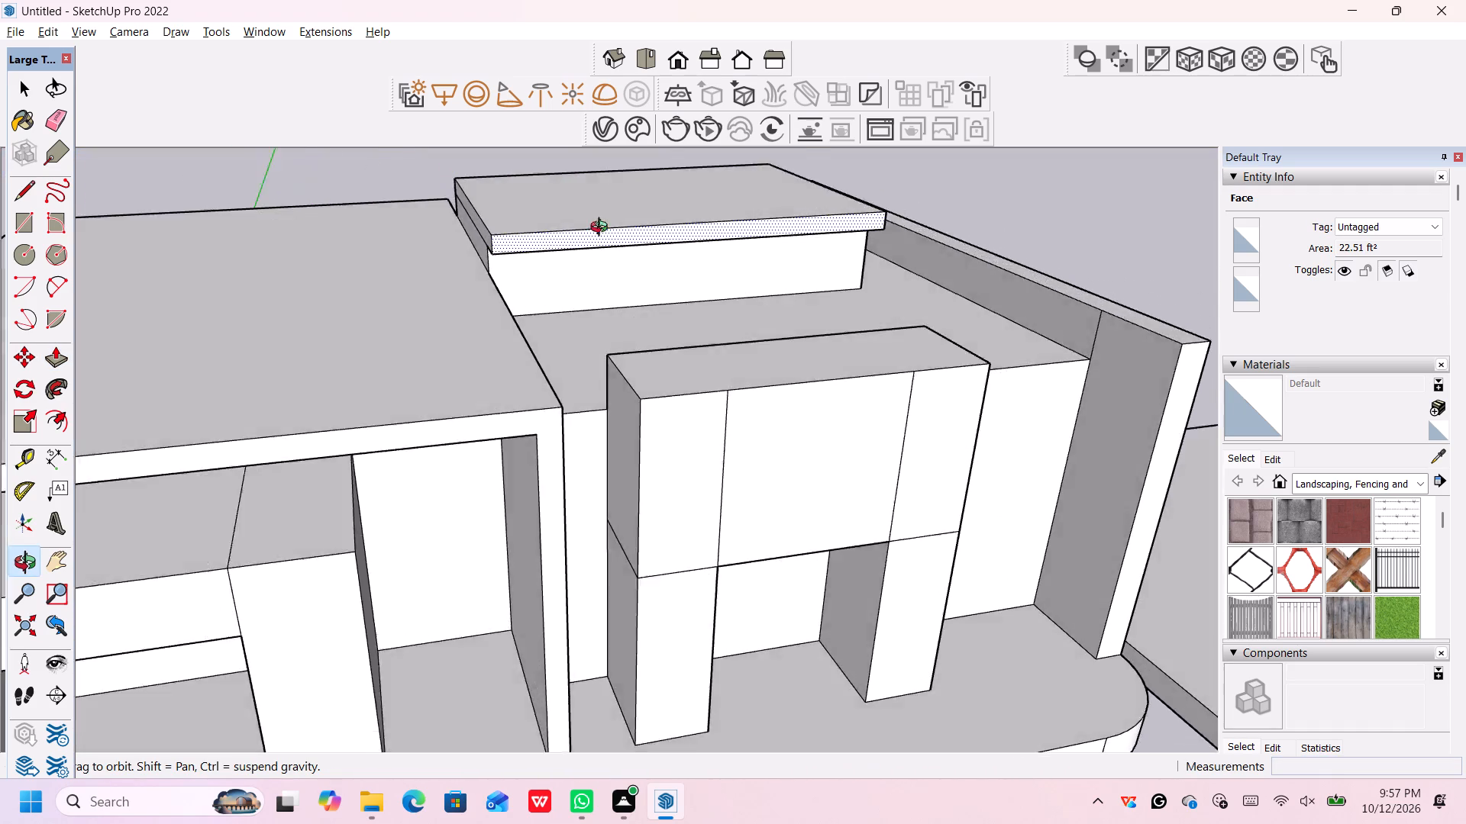
{"action": "middle_click_drag", "start_coordinate": [602, 229], "coordinate": [646, 274]}
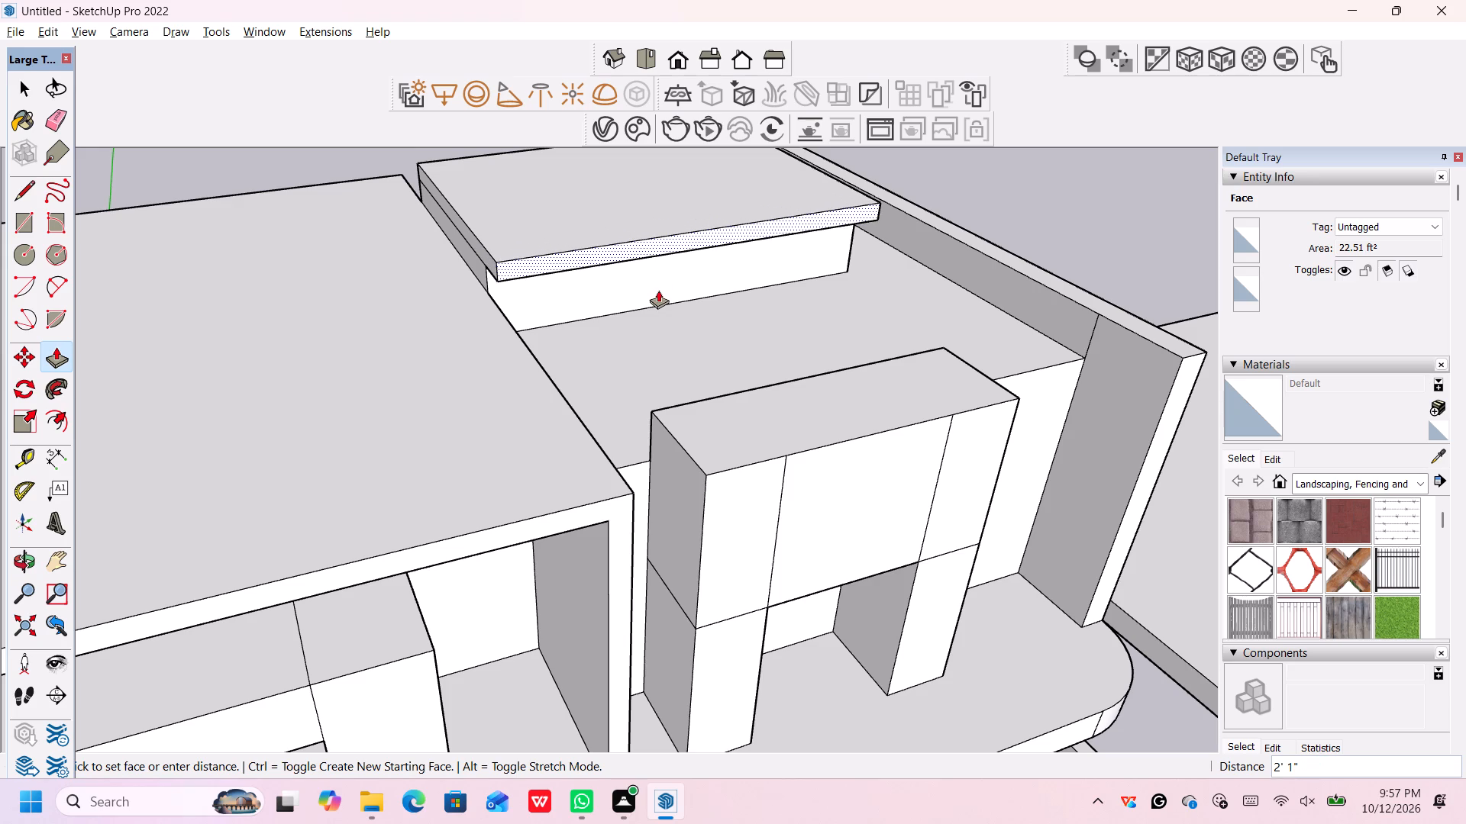
{"action": "type", "text": "2'"}
{"action": "key", "text": "Return"}
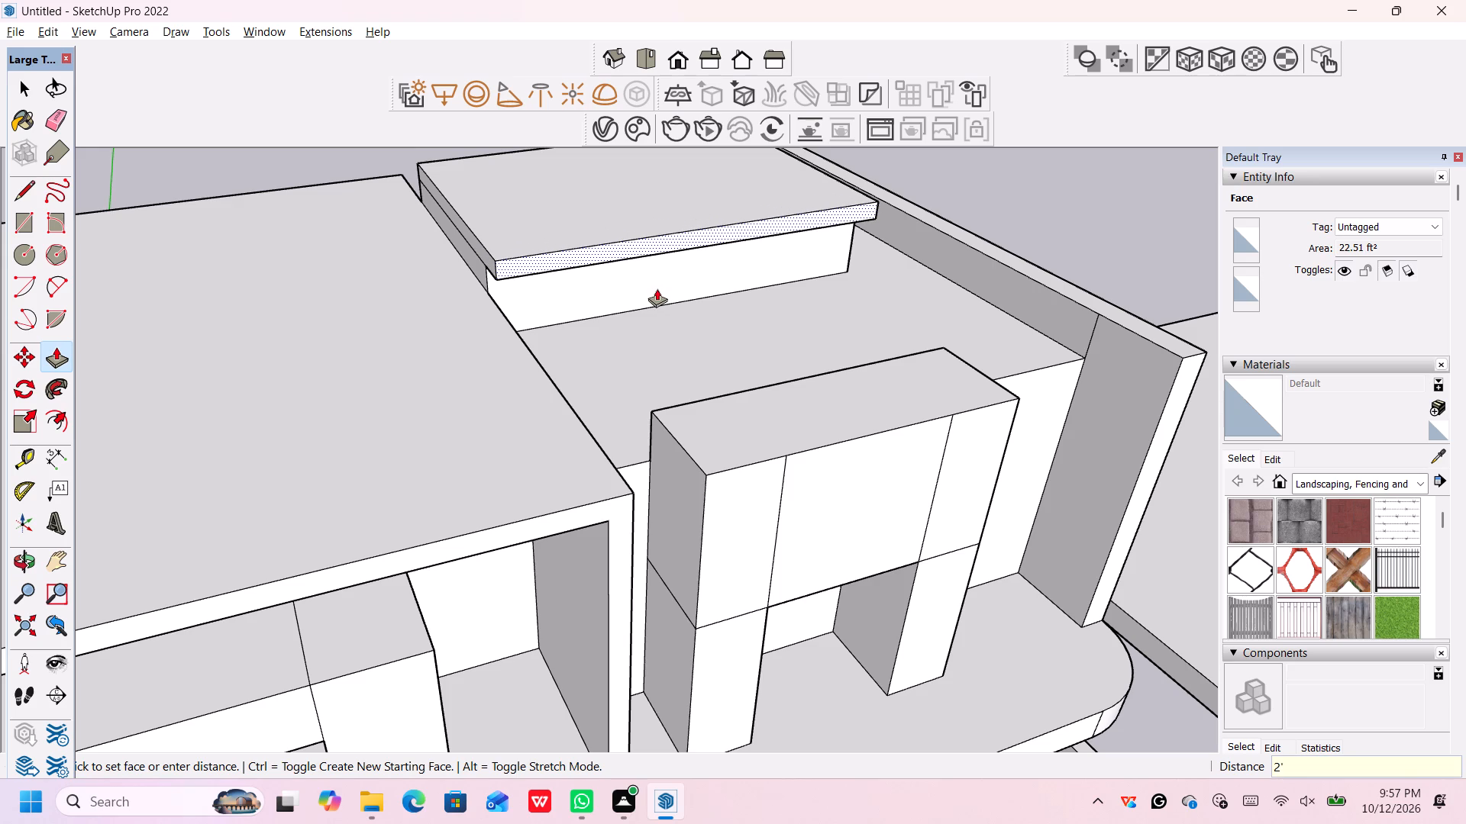
Extrude the rooftop block's 1' side band outward 2' over the adjoining raised roof.
{"action": "scroll", "coordinate": [471, 228], "scroll_direction": "up", "scroll_amount": 4}
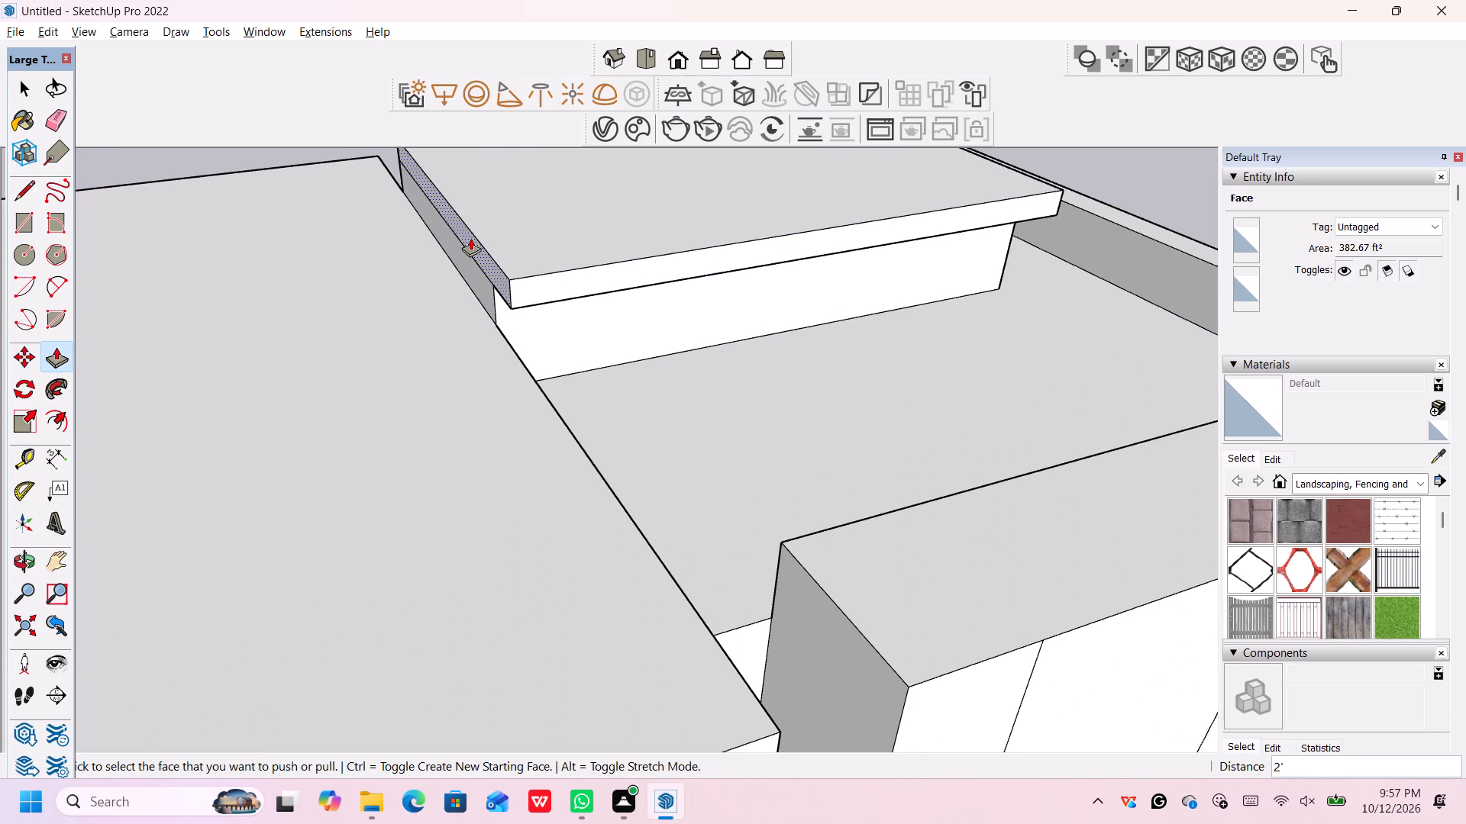
{"action": "left_click", "coordinate": [470, 238]}
{"action": "type", "text": "2'"}
{"action": "key", "text": "Return"}
{"action": "scroll", "coordinate": [687, 326], "scroll_direction": "down", "scroll_amount": 14}
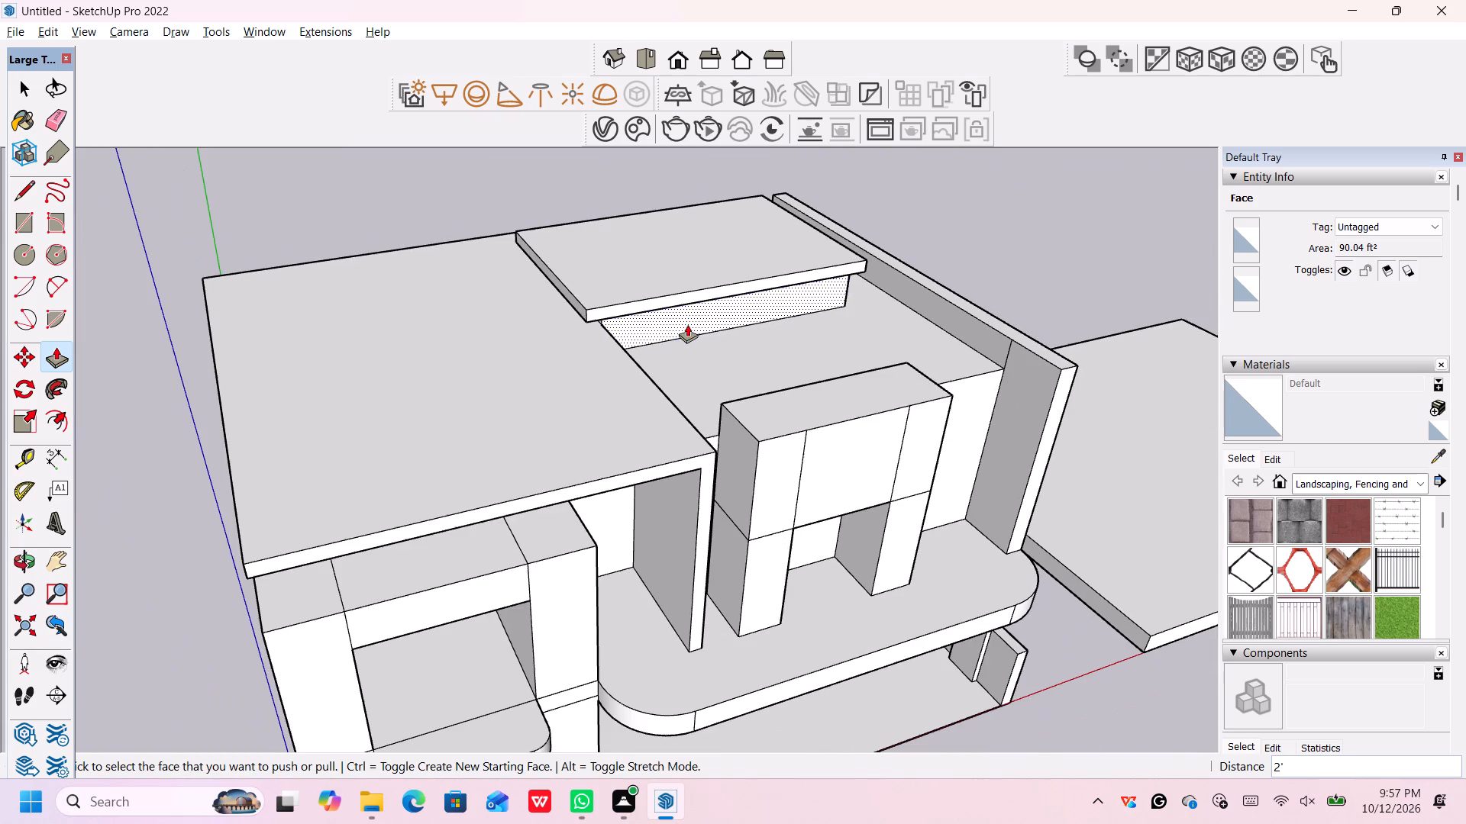
Undo the two 2' band extrusions on the rooftop block's front face and side face.
{"action": "scroll", "coordinate": [608, 301], "scroll_direction": "up", "scroll_amount": 1}
{"action": "key", "text": "ctrl+z"}
{"action": "key", "text": "ctrl+z"}
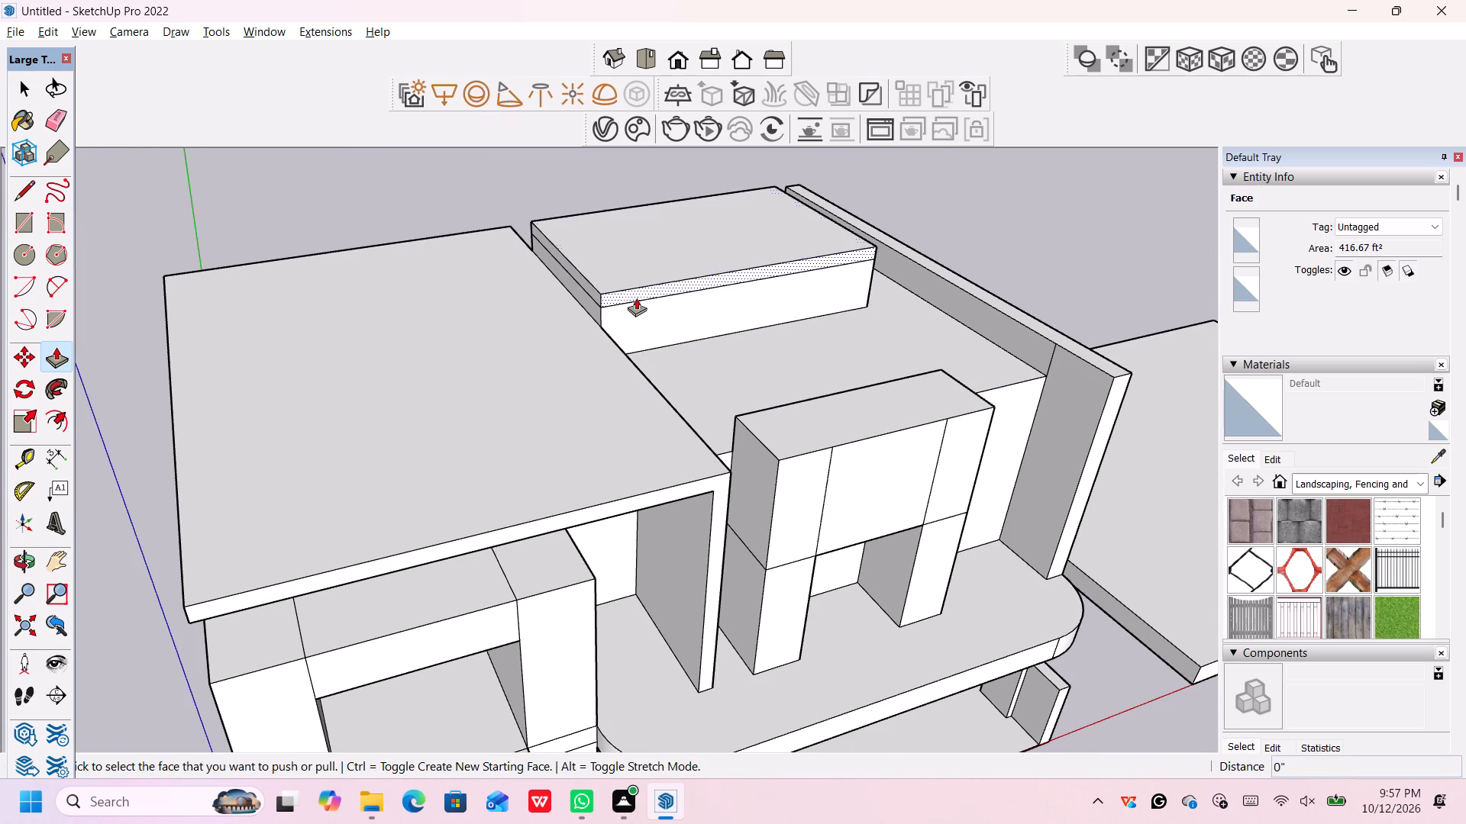
Extrude the 1' bands on the rooftop block's front face and on its side above the adjoining raised roof outward 1'.
{"action": "left_click", "coordinate": [637, 291]}
{"action": "key", "text": "1"}
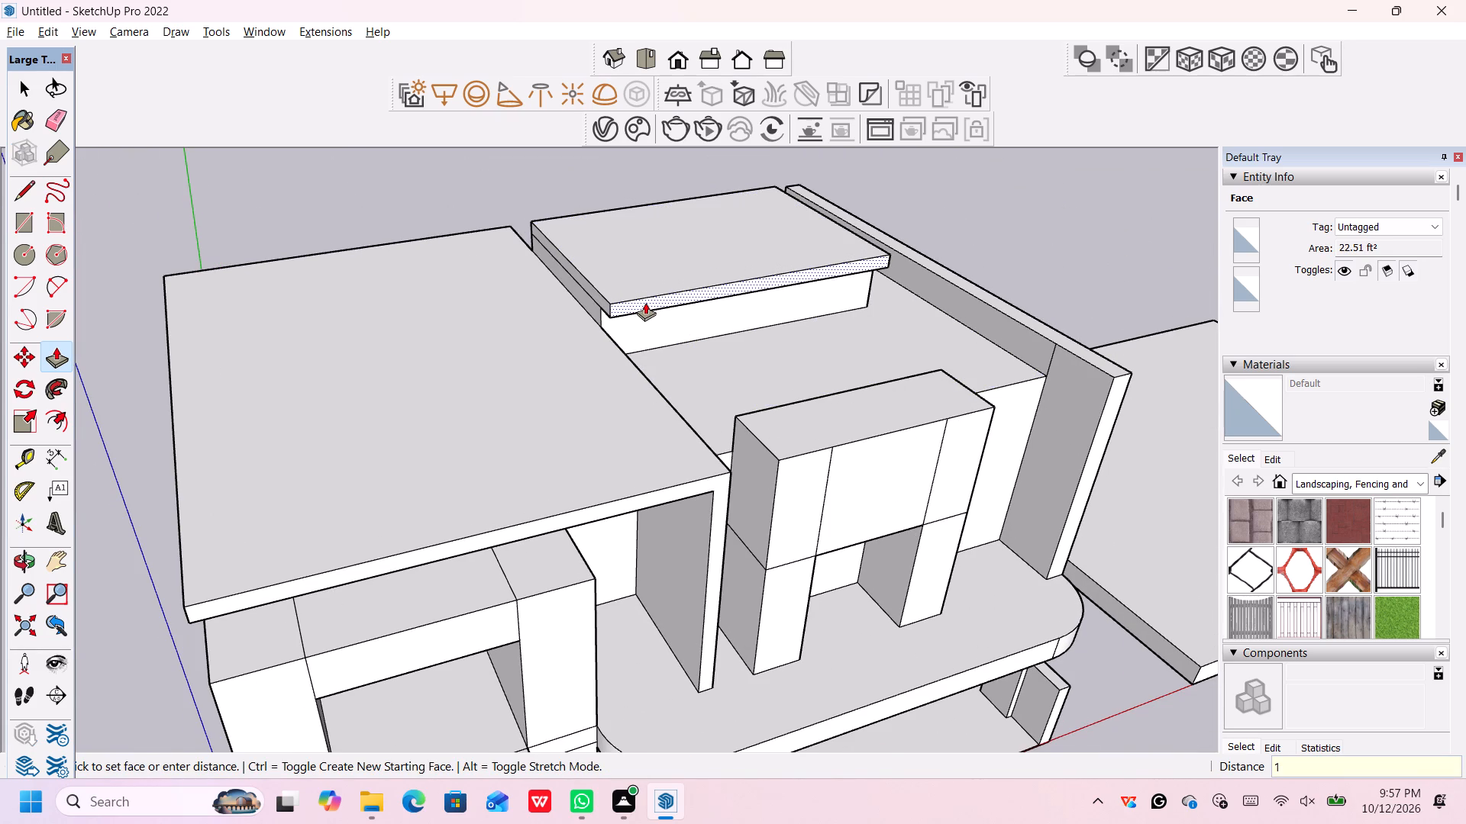
{"action": "key", "text": "apostrophe"}
{"action": "key", "text": "Return"}
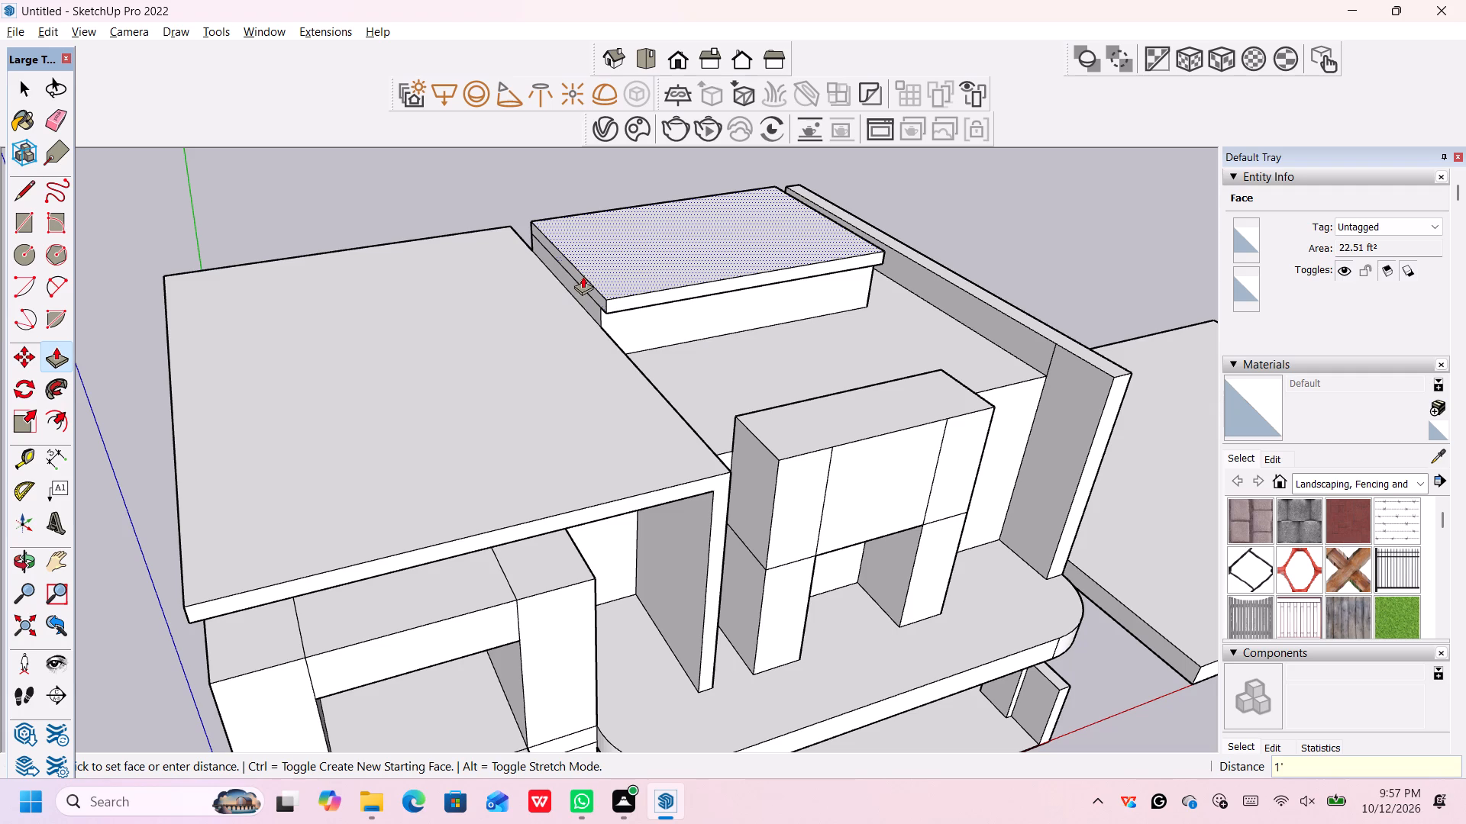
{"action": "left_click", "coordinate": [583, 280]}
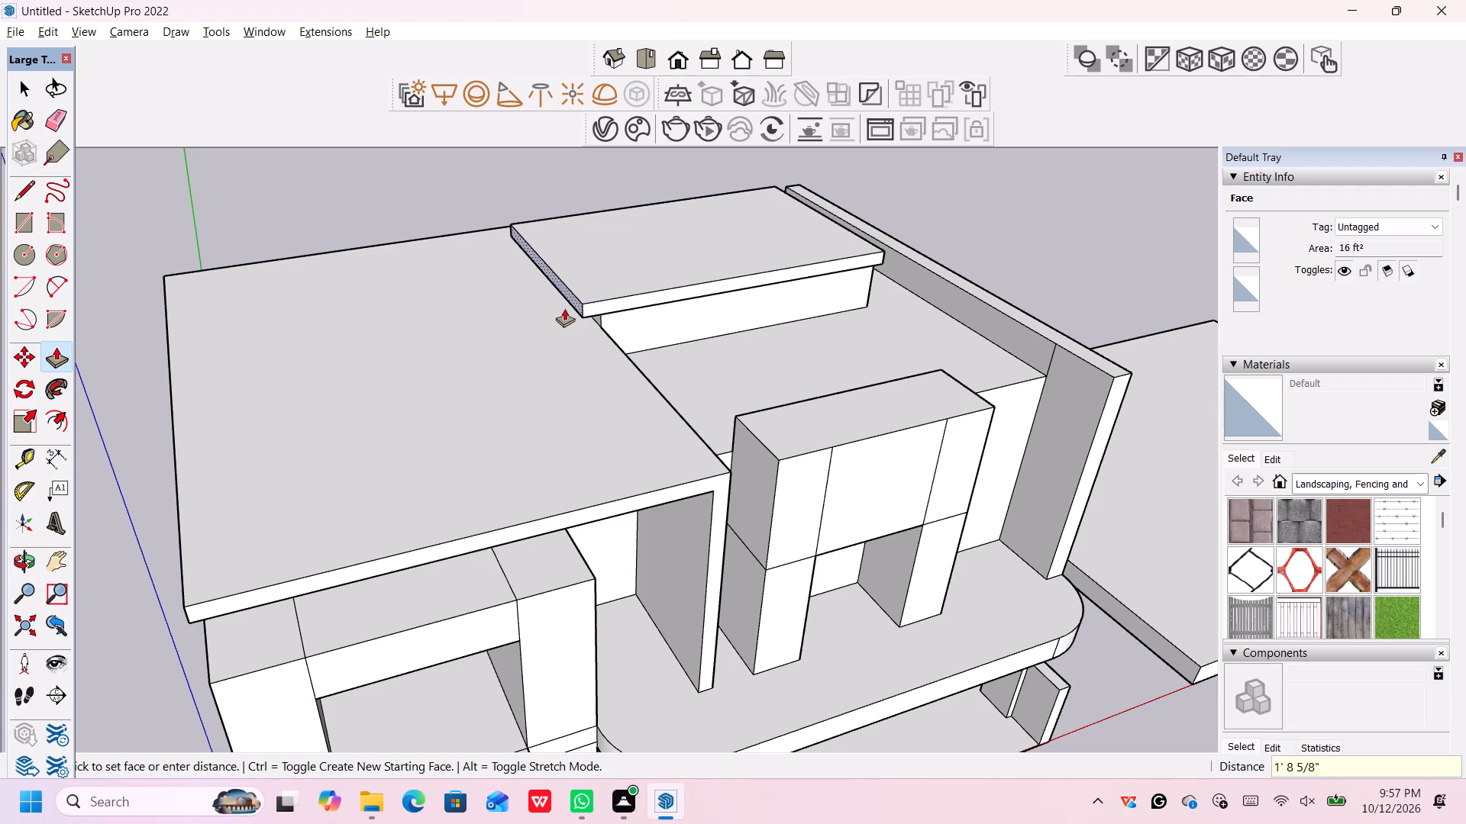
{"action": "key", "text": "1"}
{"action": "key", "text": "apostrophe"}
{"action": "key", "text": "Return"}
Extrude the rooftop block's 1' bands on the side facing the tall end wall and on the rear face outward 1'.
{"action": "scroll", "coordinate": [875, 251], "scroll_direction": "down", "scroll_amount": 4}
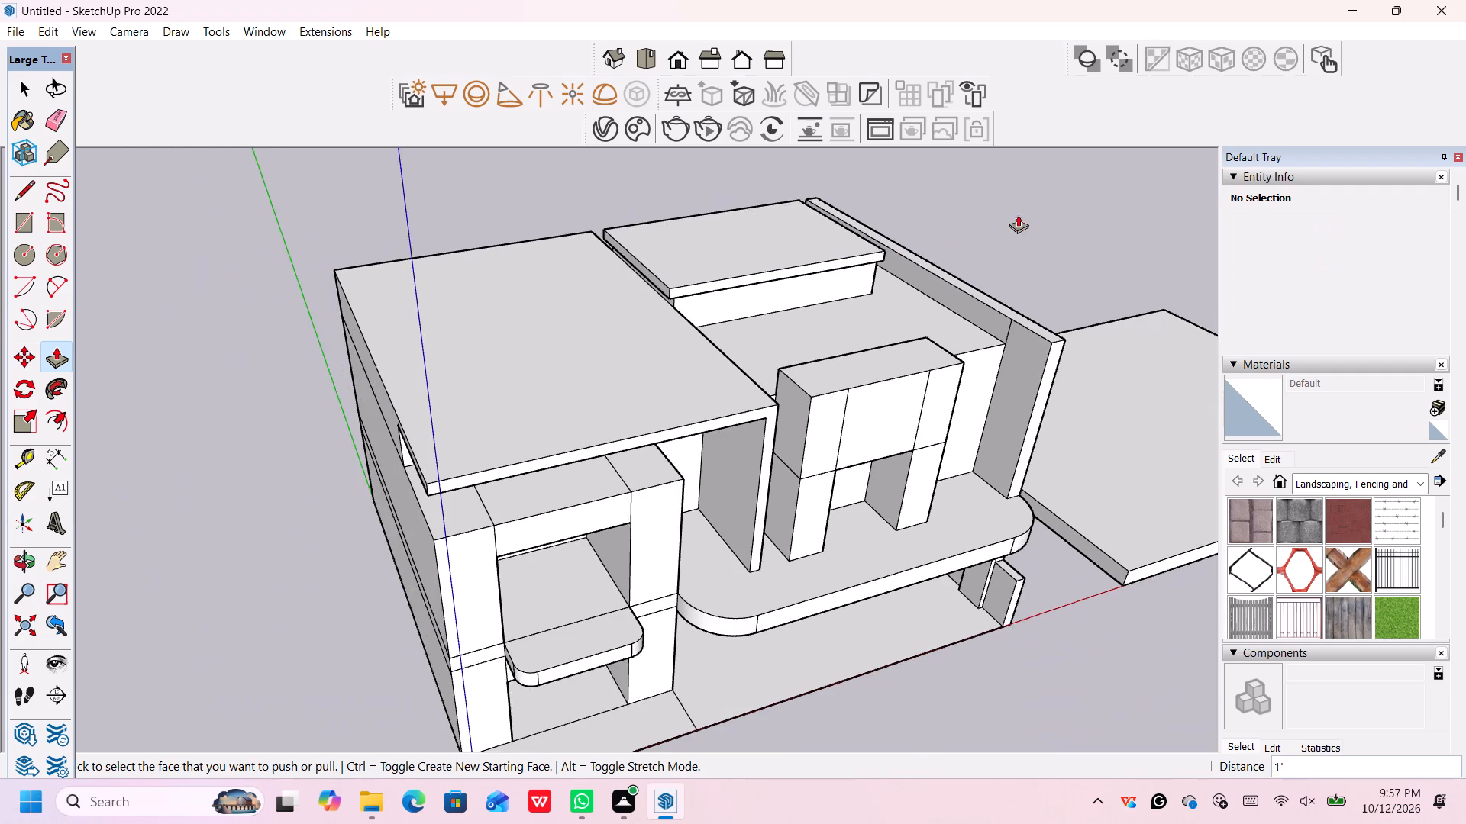
{"action": "middle_click_drag", "start_coordinate": [1034, 230], "coordinate": [531, 190]}
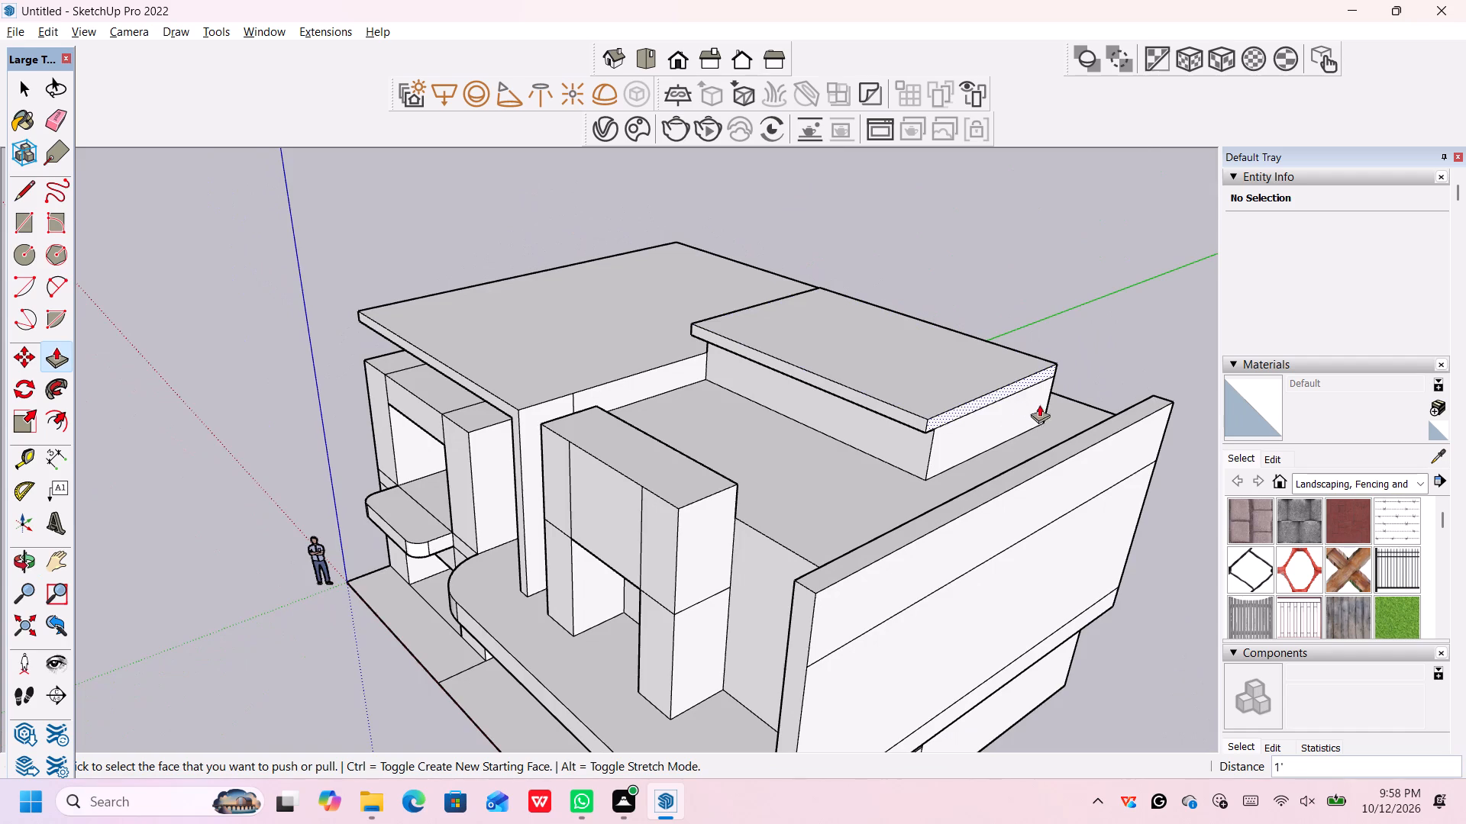
{"action": "scroll", "coordinate": [1116, 345], "scroll_direction": "up", "scroll_amount": 2}
{"action": "middle_click_drag", "start_coordinate": [1122, 353], "coordinate": [623, 291]}
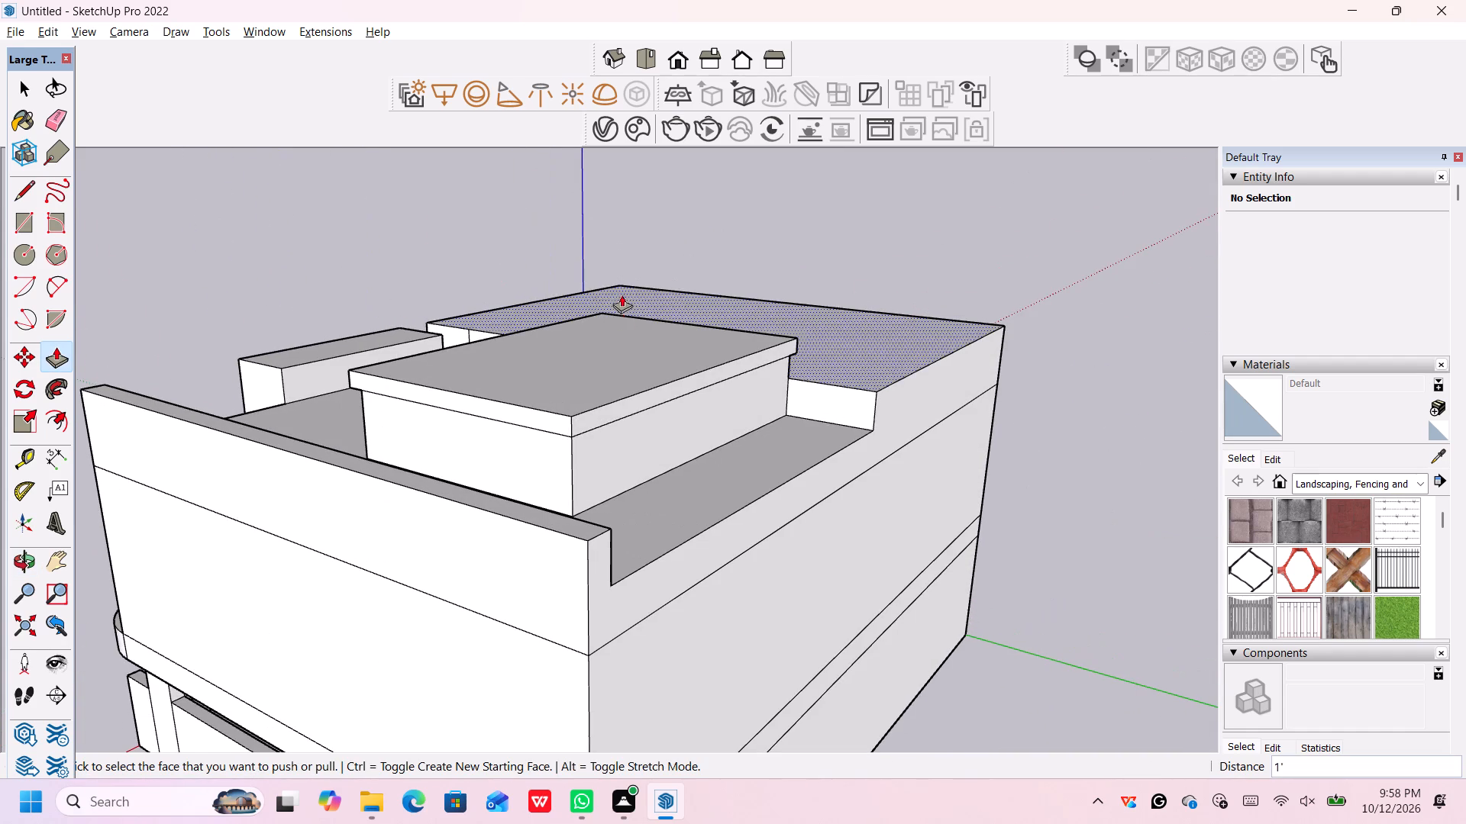
{"action": "left_click", "coordinate": [561, 417]}
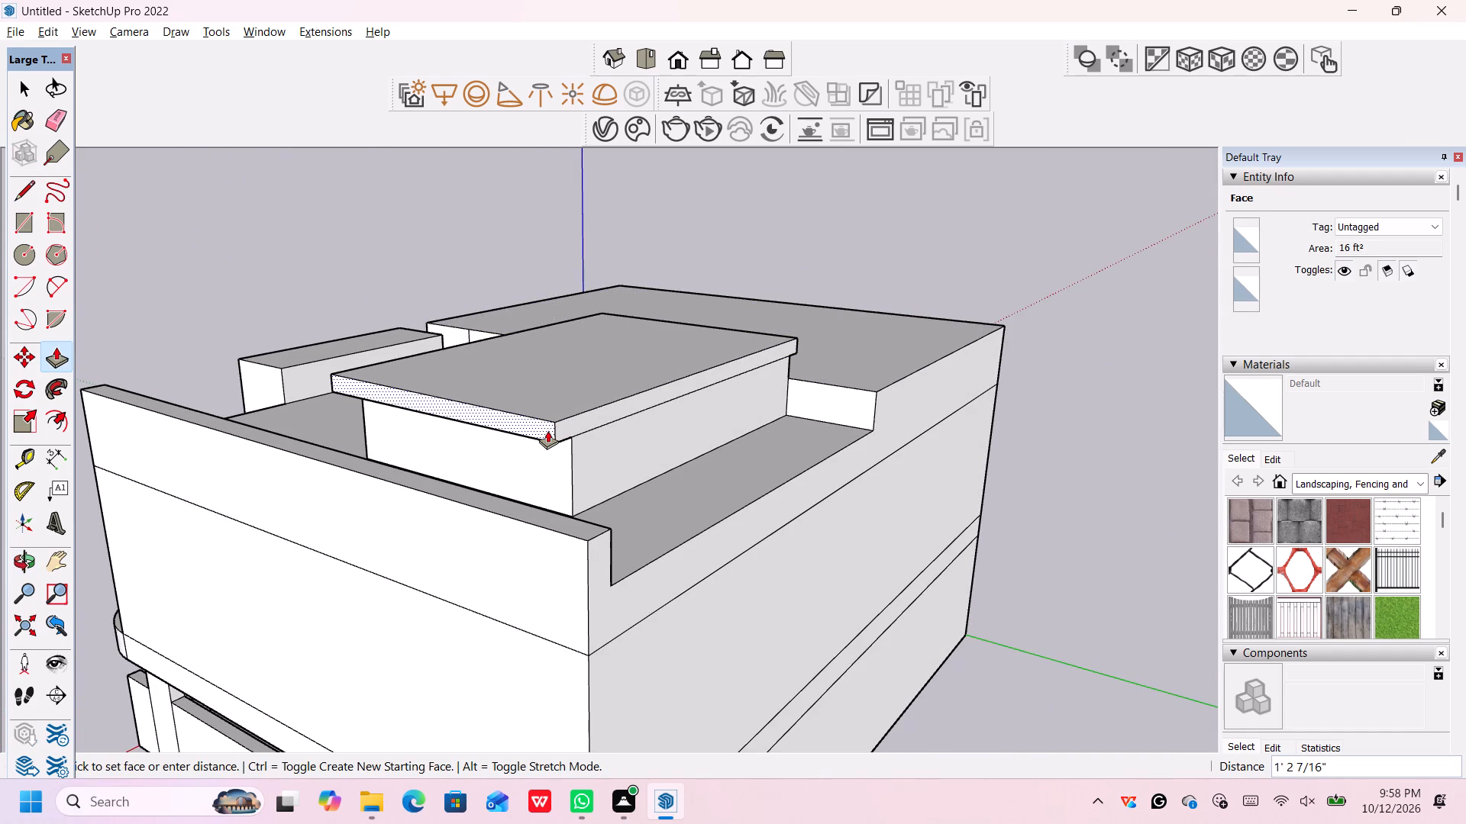
{"action": "key", "text": "1"}
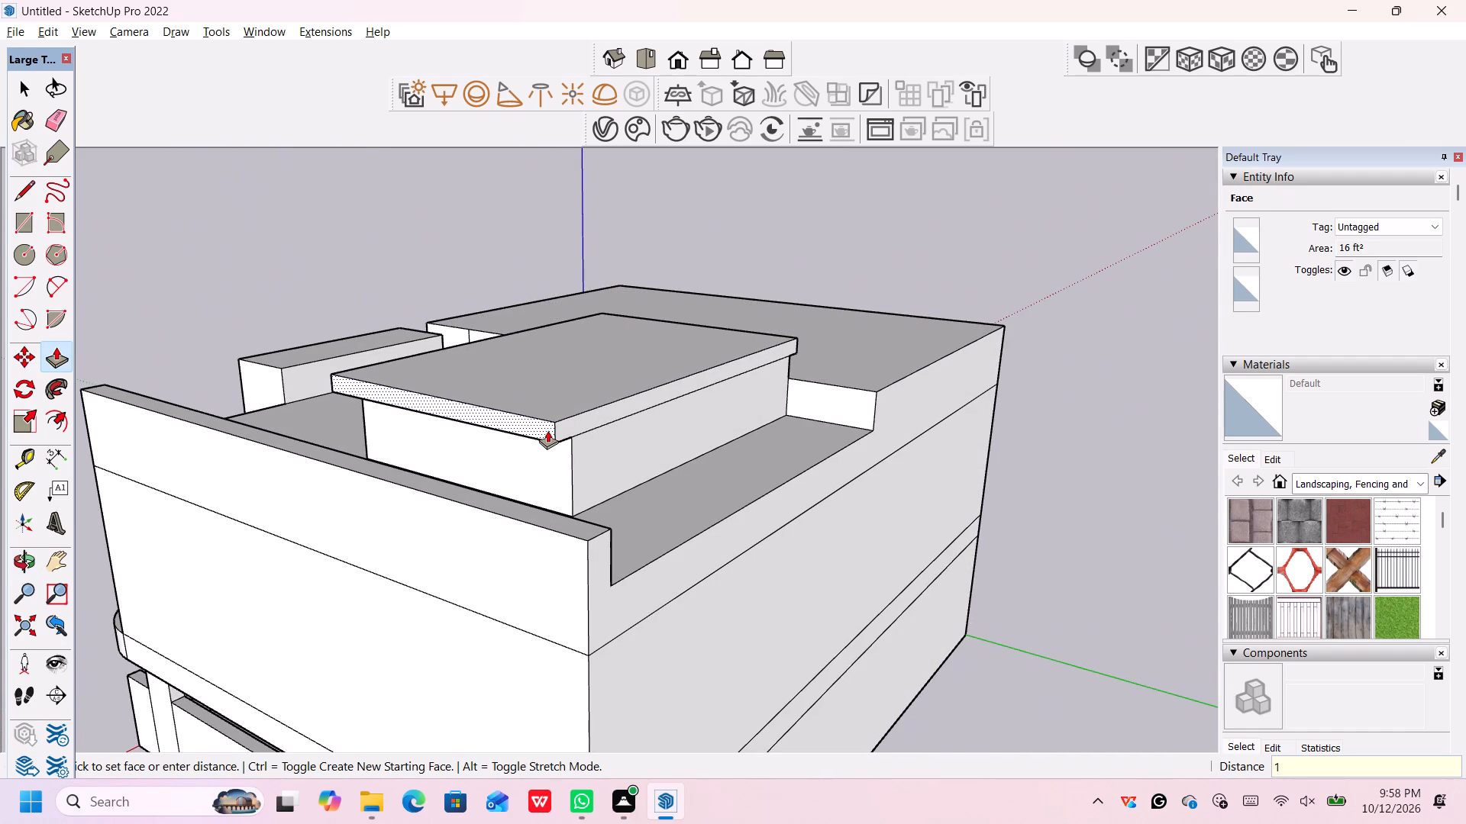
{"action": "key", "text": "apostrophe"}
{"action": "key", "text": "Return"}
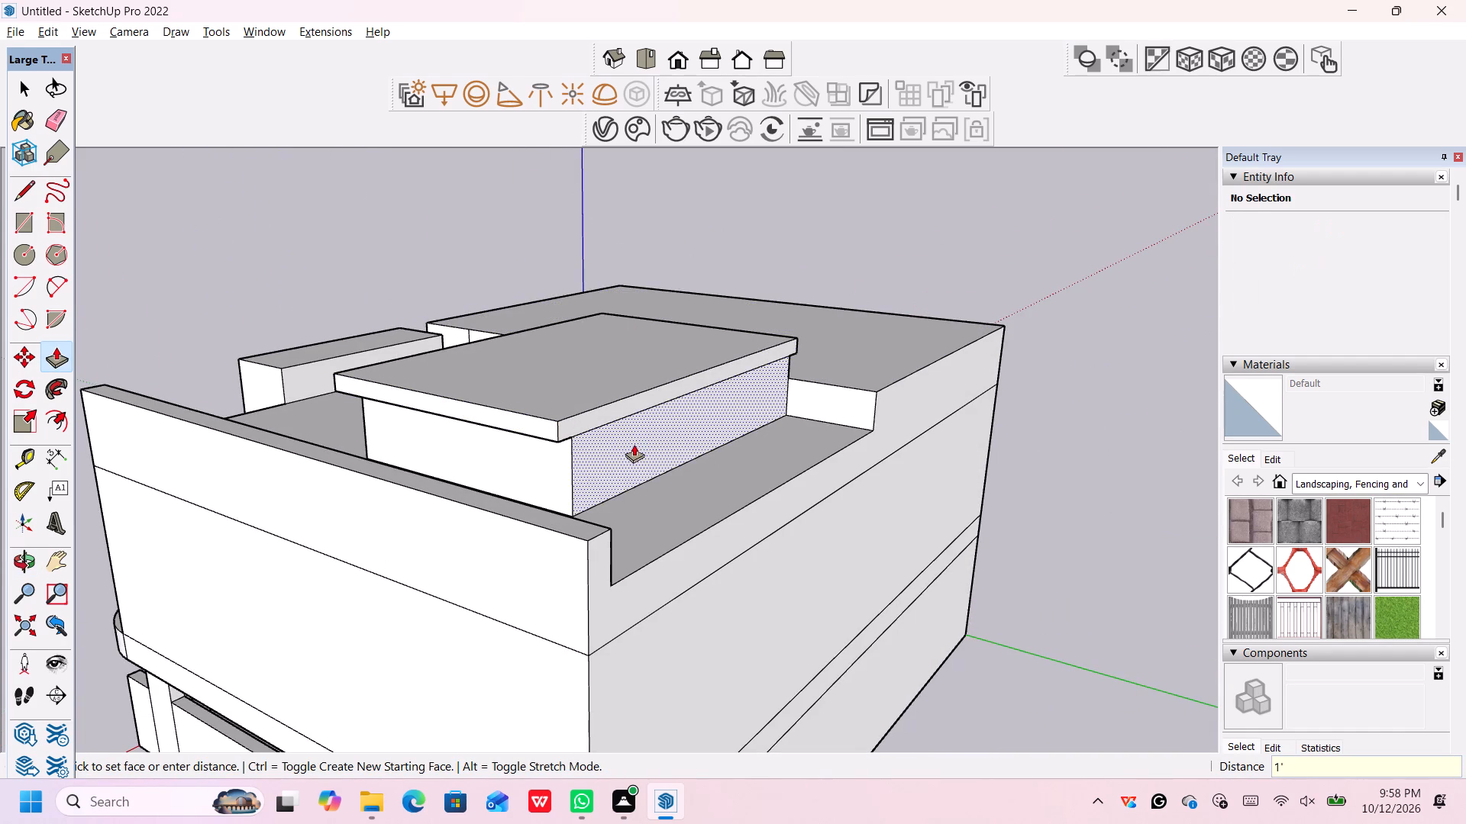
{"action": "middle_click_drag", "start_coordinate": [634, 446], "coordinate": [312, 432]}
{"action": "left_click", "coordinate": [354, 356]}
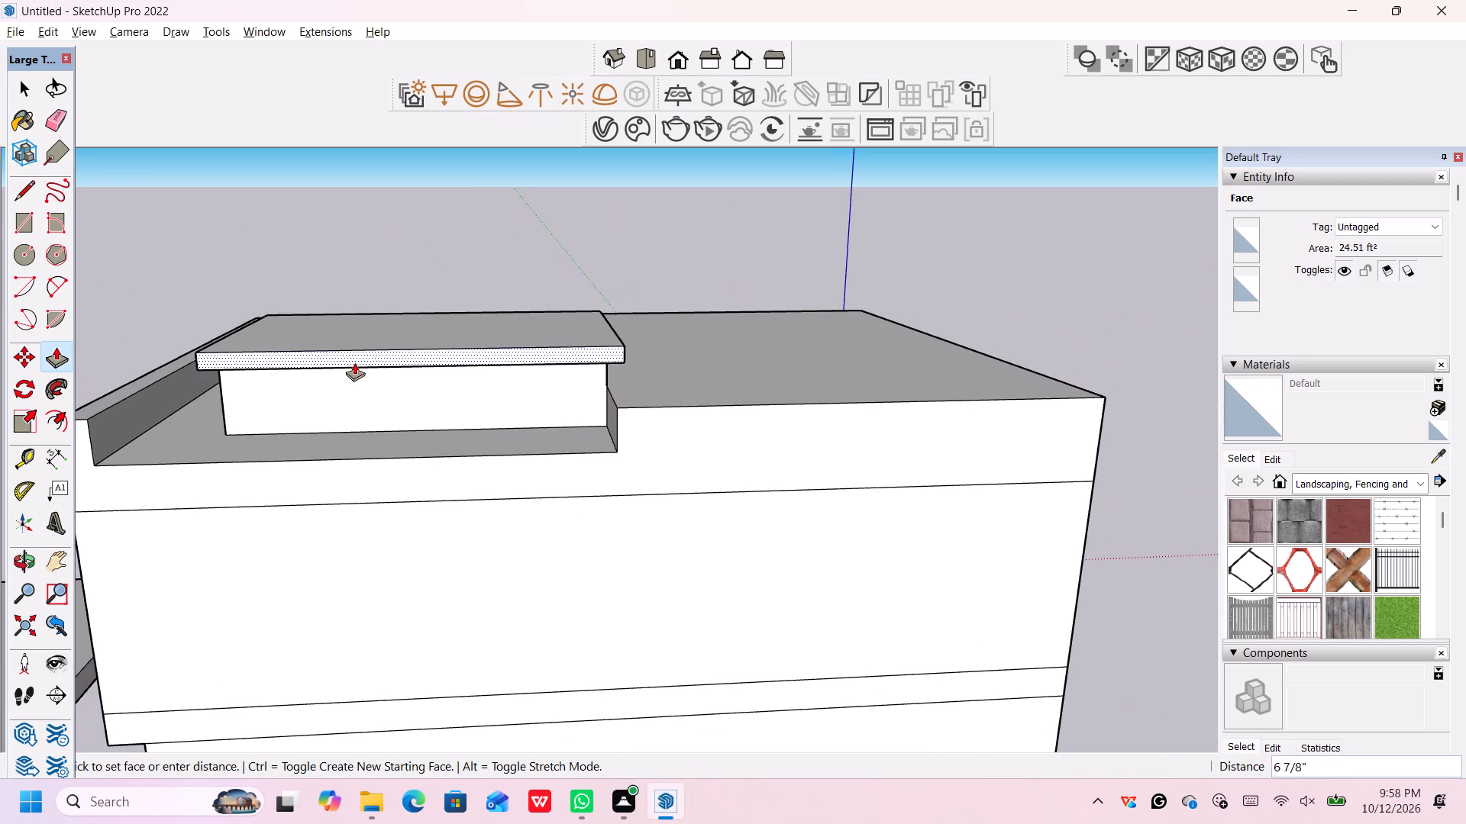
{"action": "key", "text": "1"}
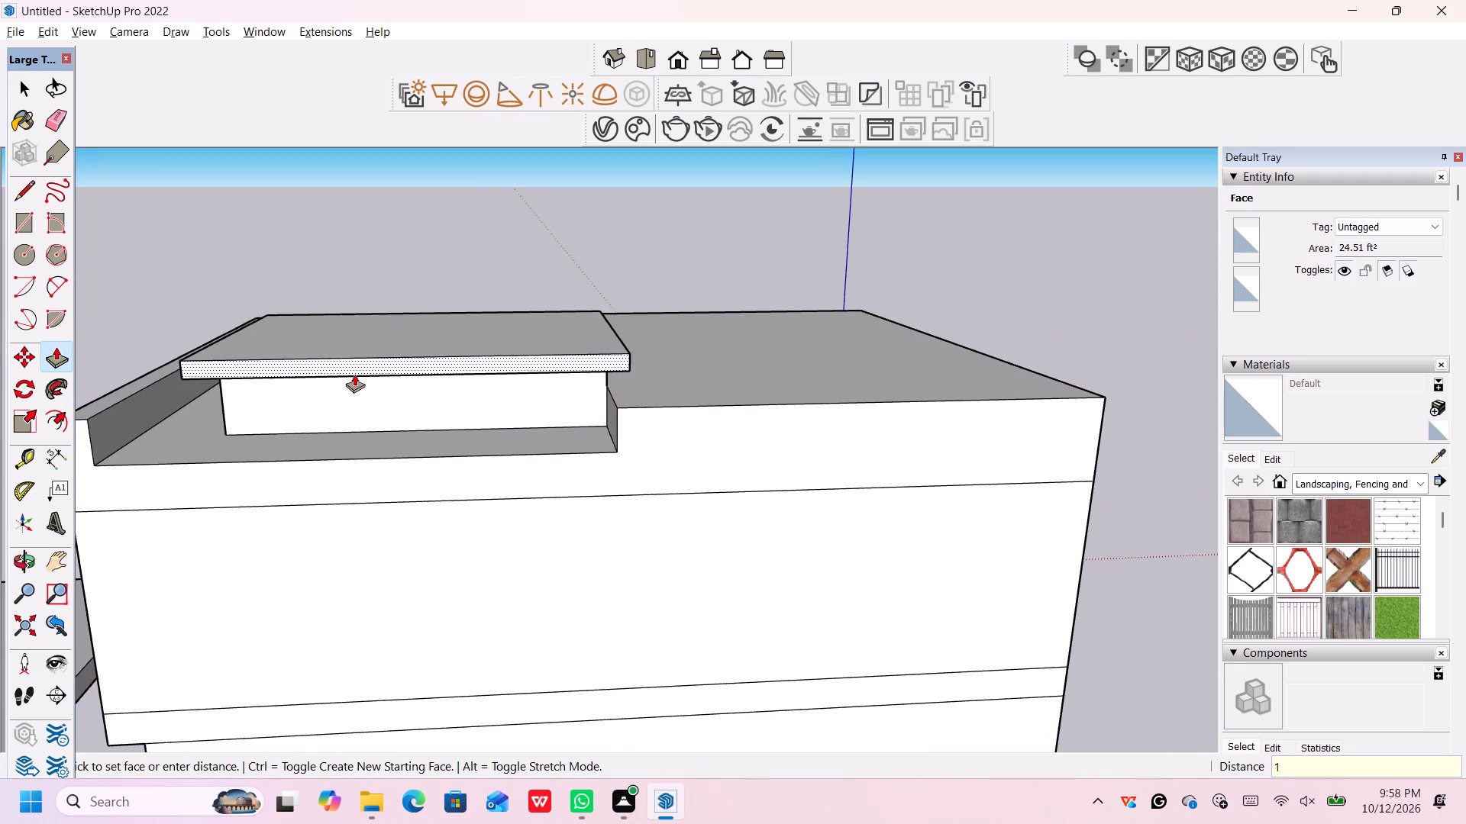
{"action": "key", "text": "apostrophe"}
{"action": "key", "text": "Return"}
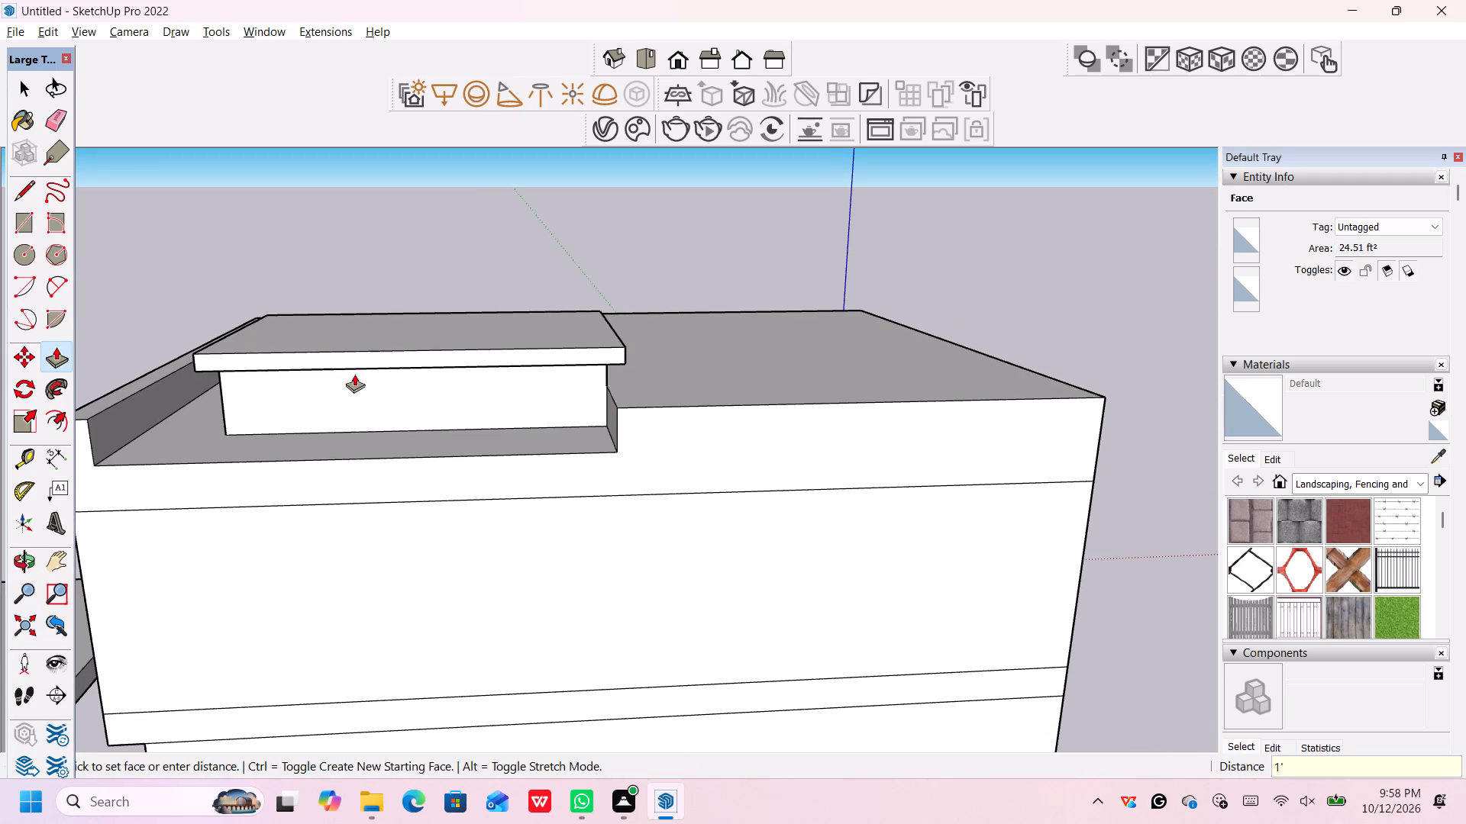
Examine the villa's overall massing and front elevation from several angles, including the overhanging rooftop slab.
{"action": "scroll", "coordinate": [354, 374], "scroll_direction": "down", "scroll_amount": 6}
{"action": "scroll", "coordinate": [516, 267], "scroll_direction": "down", "scroll_amount": 5}
{"action": "middle_click_drag", "start_coordinate": [323, 356], "coordinate": [332, 369]}
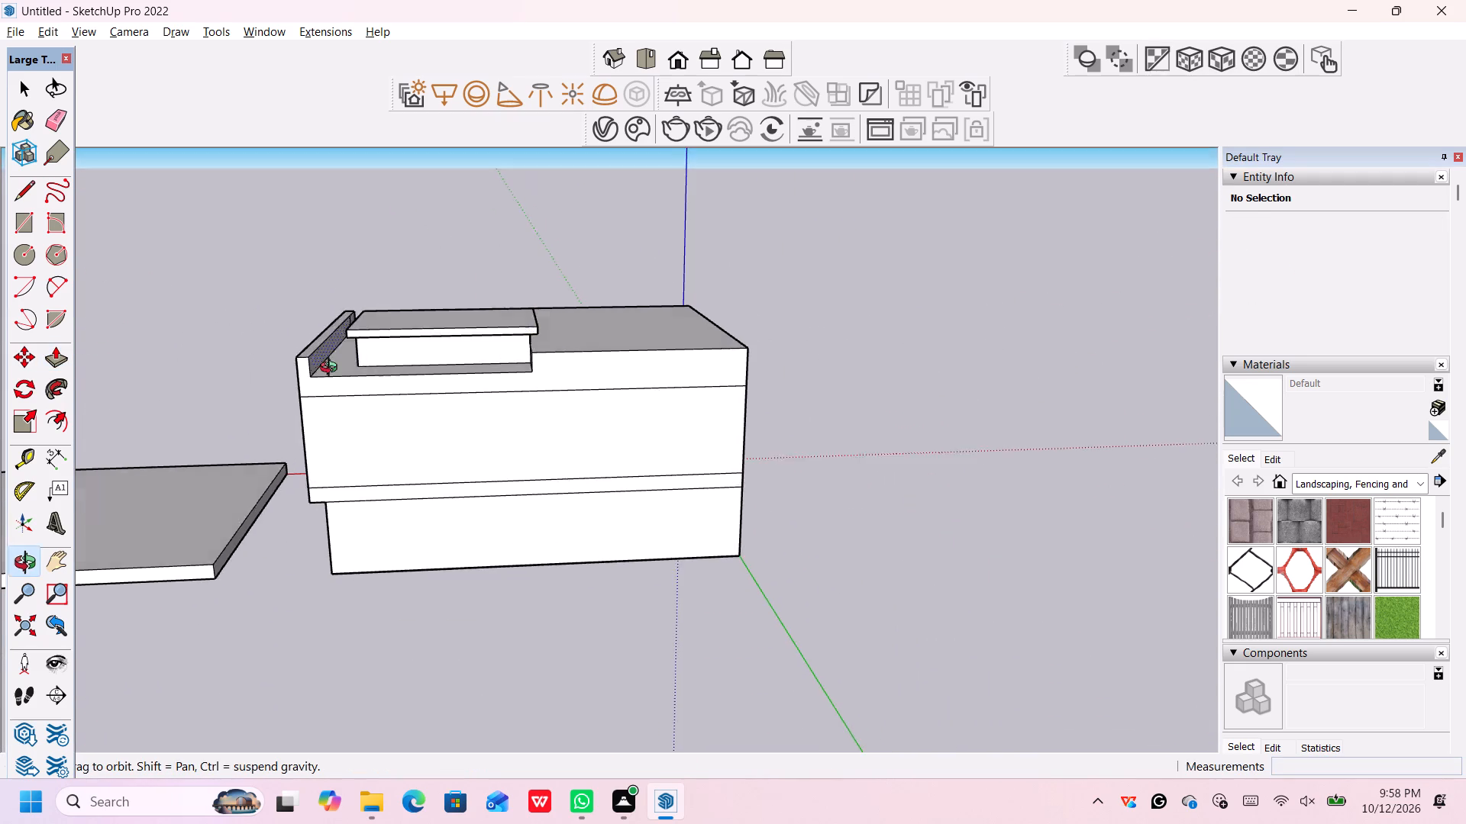
{"action": "middle_click_drag", "start_coordinate": [332, 369], "coordinate": [779, 444]}
{"action": "middle_click_drag", "start_coordinate": [482, 558], "coordinate": [926, 544]}
{"action": "middle_click_drag", "start_coordinate": [474, 657], "coordinate": [480, 654]}
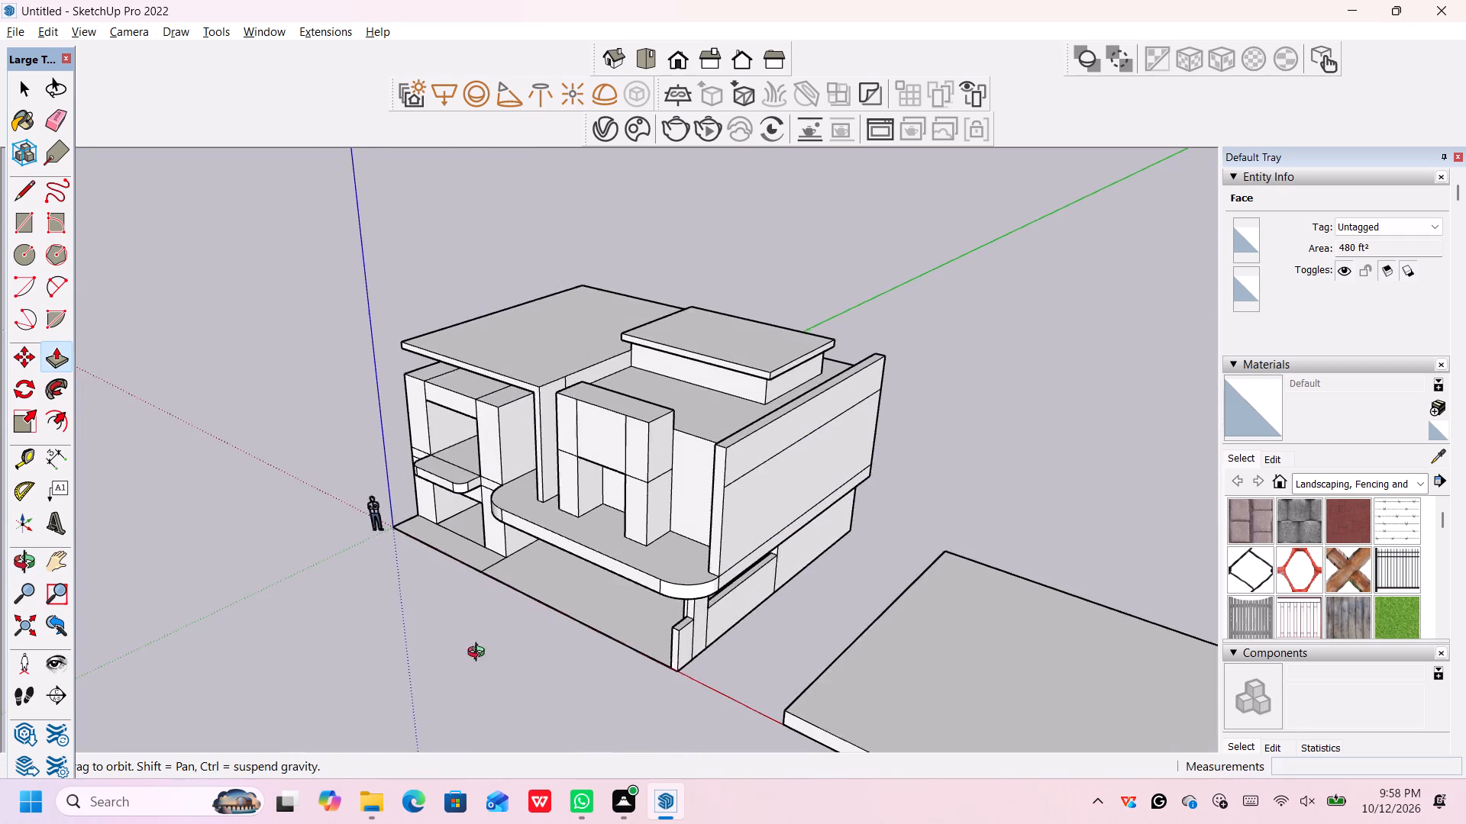
{"action": "middle_click_drag", "start_coordinate": [480, 654], "coordinate": [828, 558]}
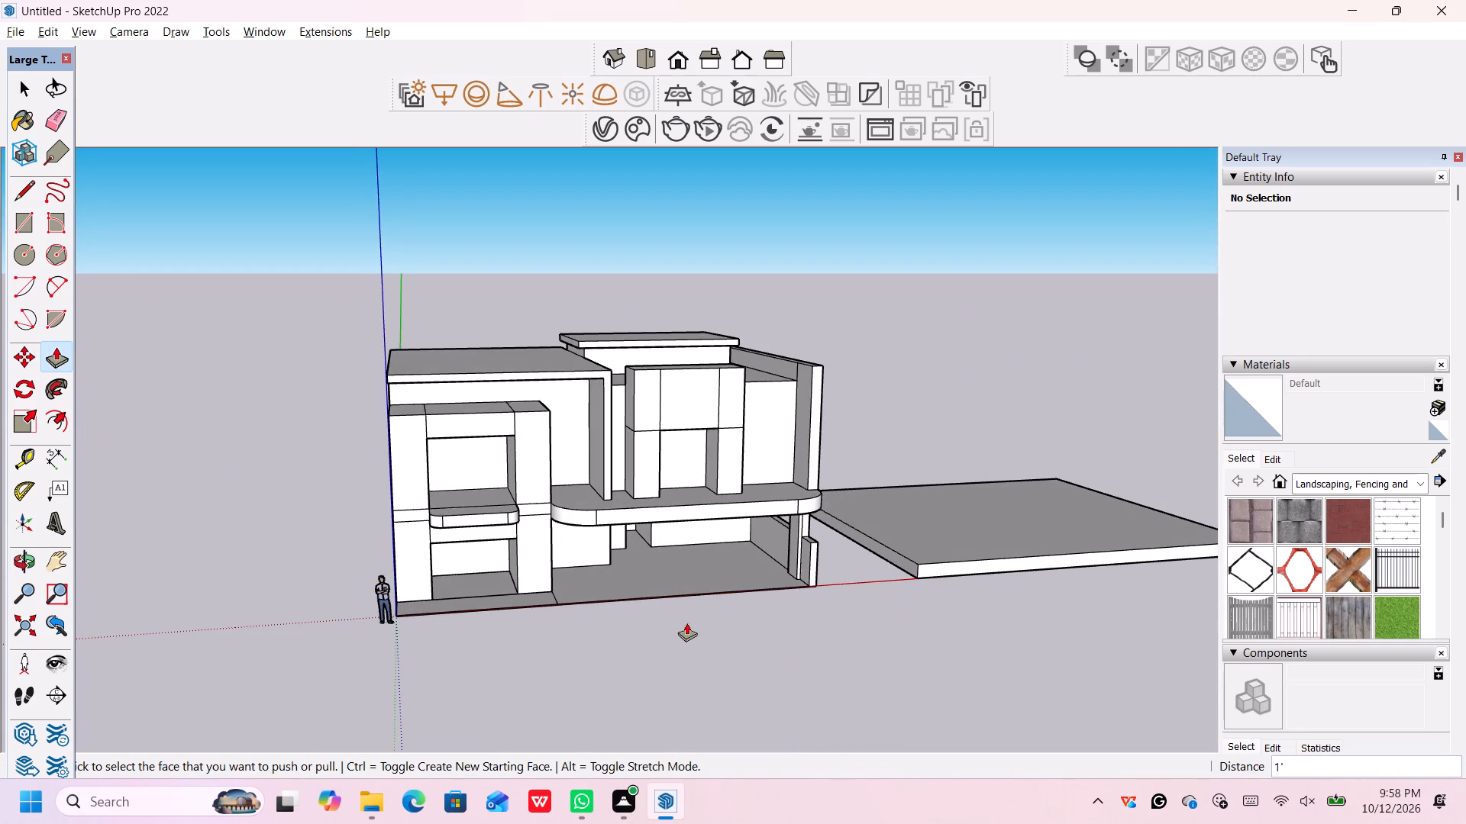
{"action": "middle_click_drag", "start_coordinate": [668, 646], "coordinate": [665, 571]}
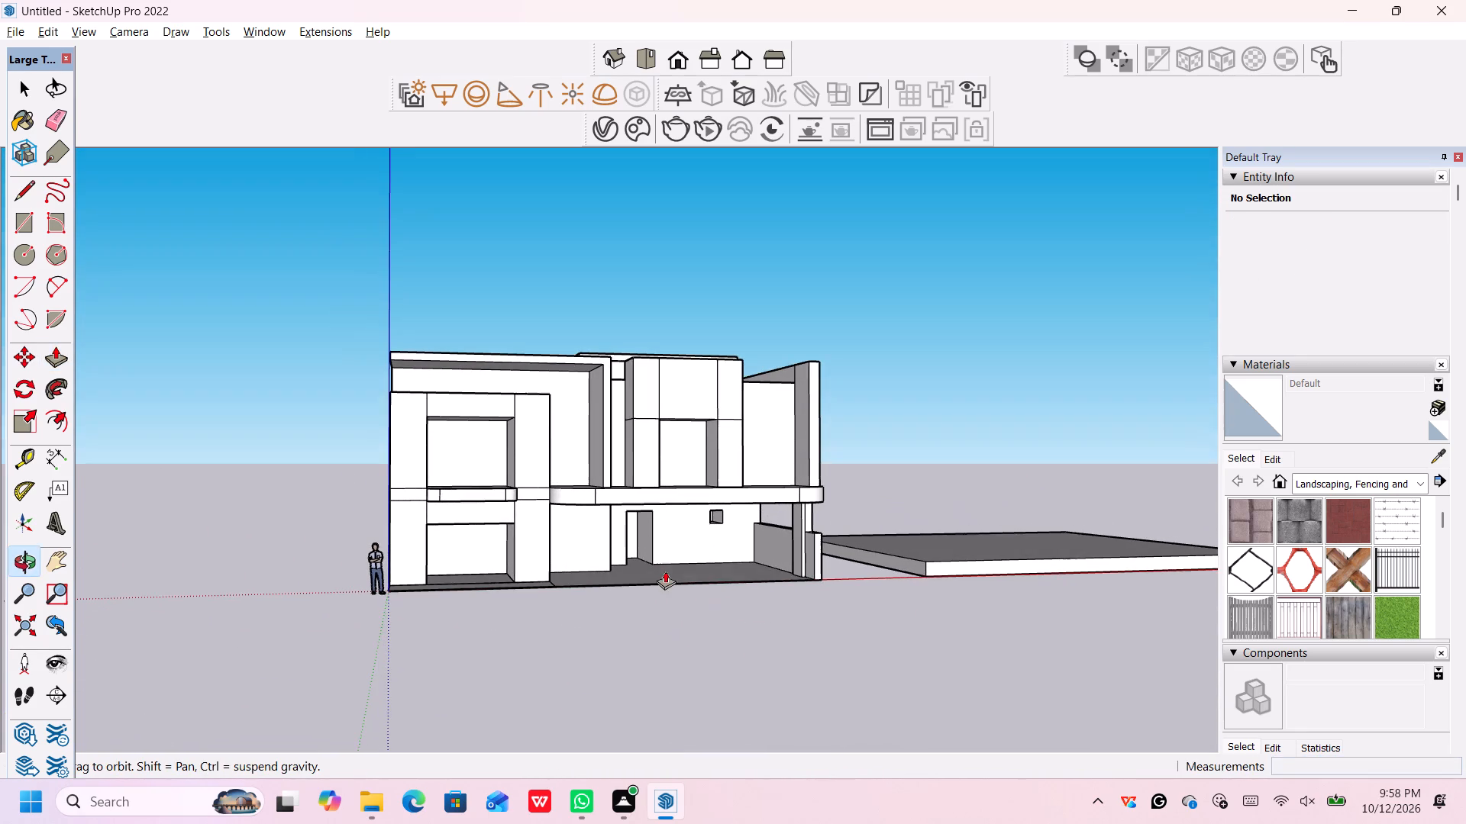
{"action": "middle_click_drag", "start_coordinate": [491, 642], "coordinate": [534, 688]}
{"action": "scroll", "coordinate": [531, 686], "scroll_direction": "up", "scroll_amount": 1}
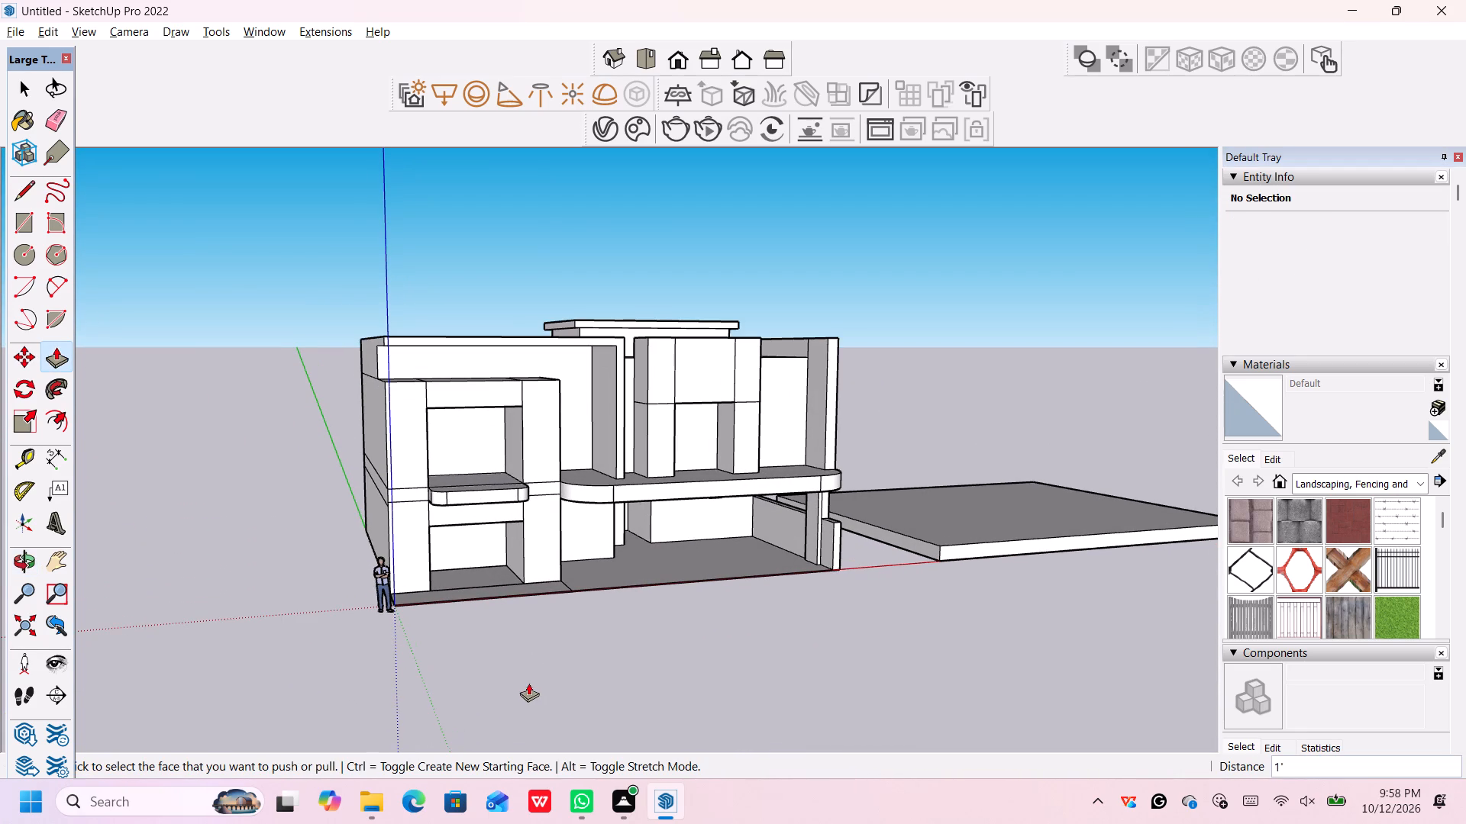
{"action": "scroll", "coordinate": [528, 681], "scroll_direction": "down", "scroll_amount": 3}
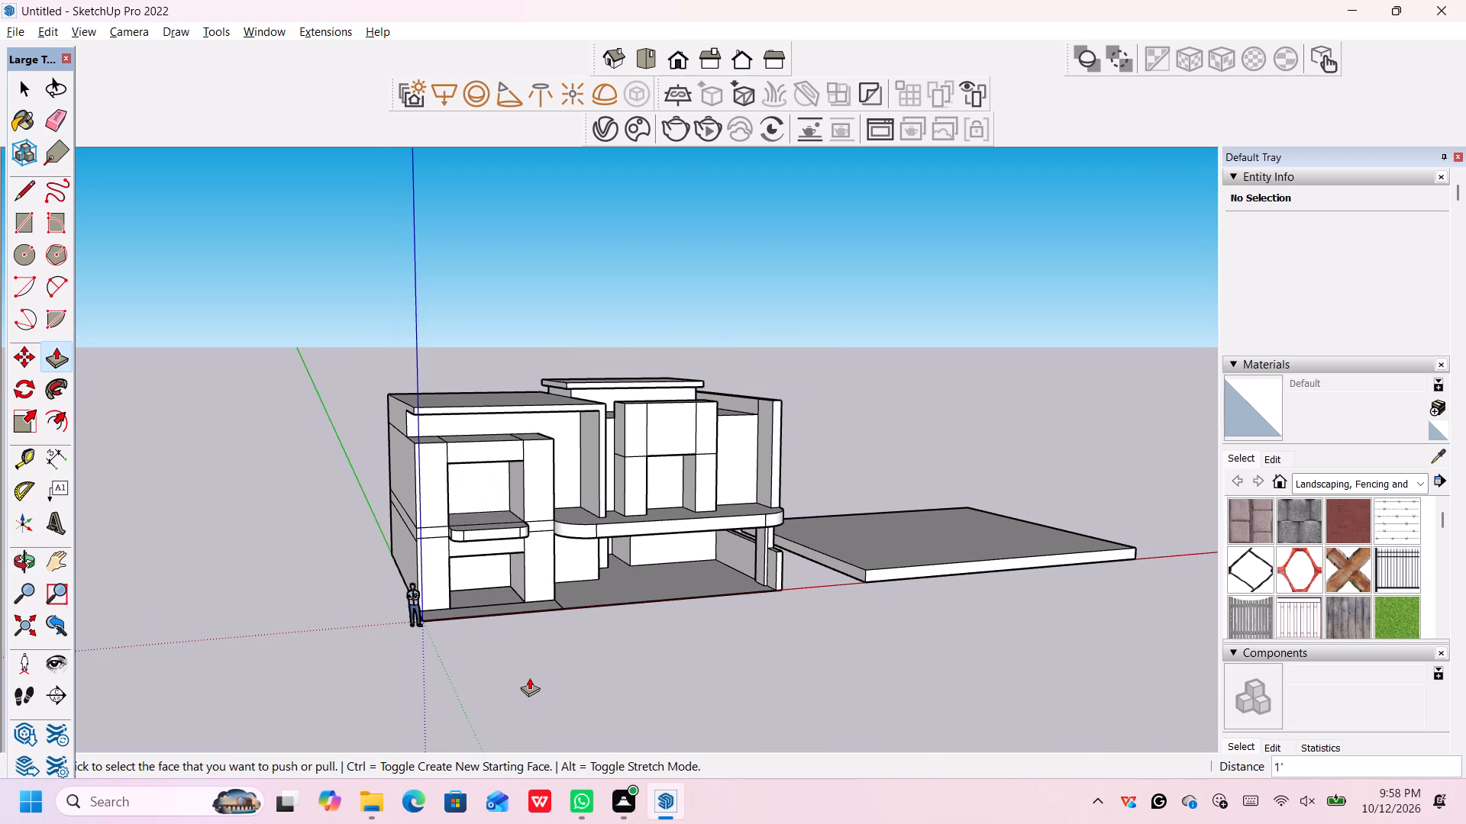
{"action": "scroll", "coordinate": [528, 629], "scroll_direction": "down", "scroll_amount": 3}
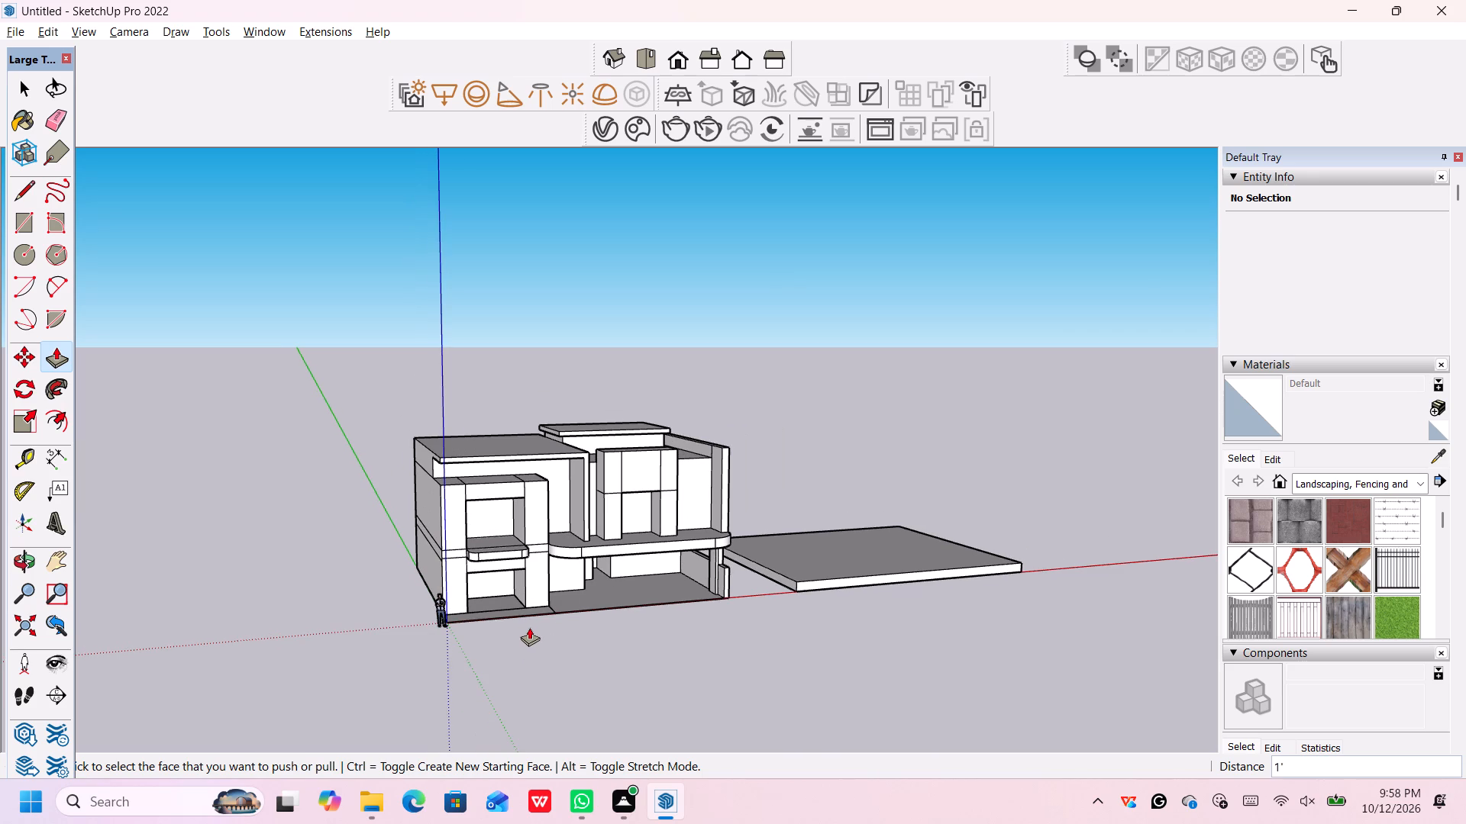
{"action": "scroll", "coordinate": [529, 627], "scroll_direction": "up", "scroll_amount": 4}
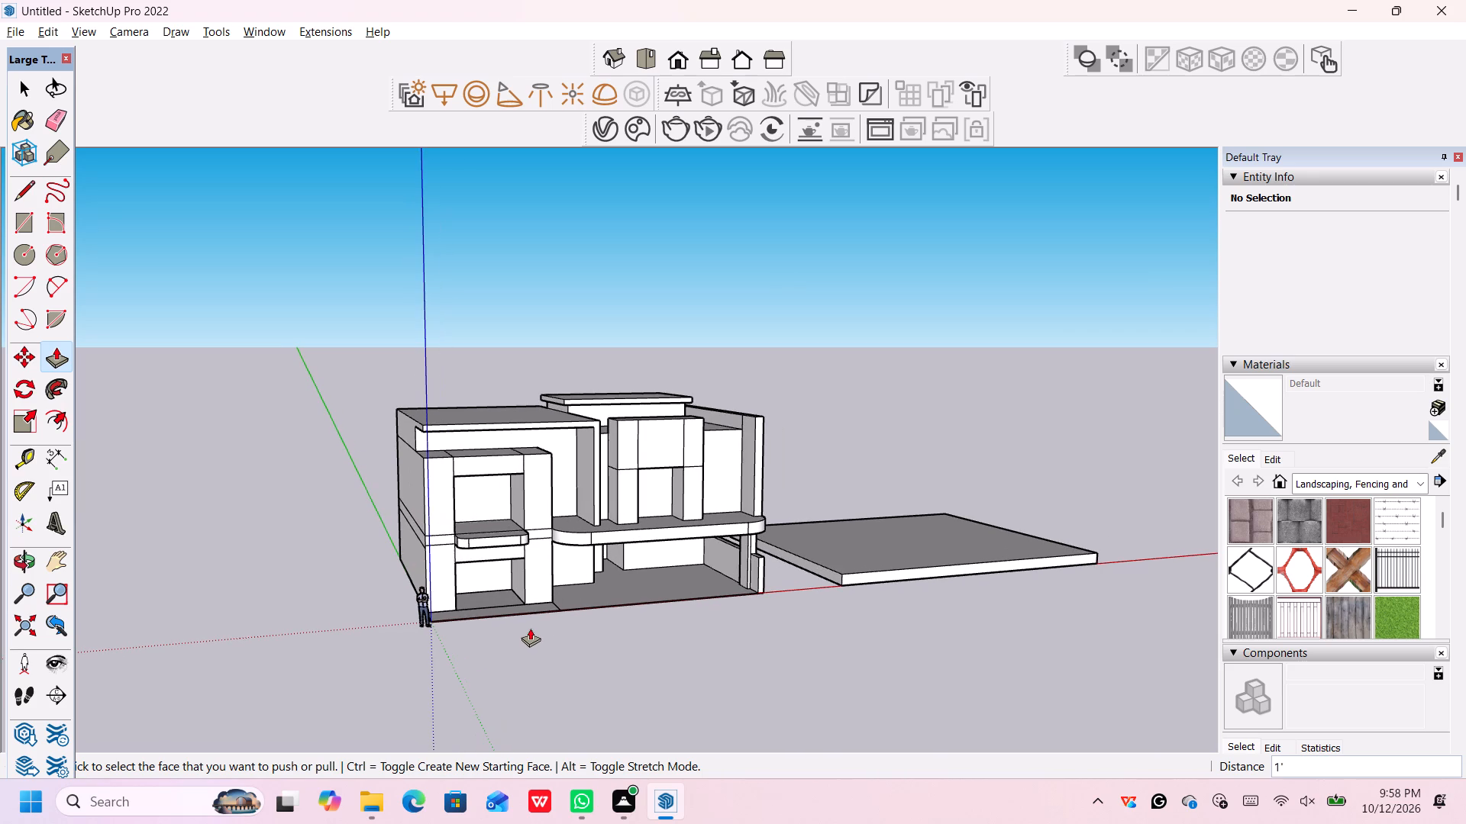
{"action": "scroll", "coordinate": [532, 623], "scroll_direction": "up", "scroll_amount": 1}
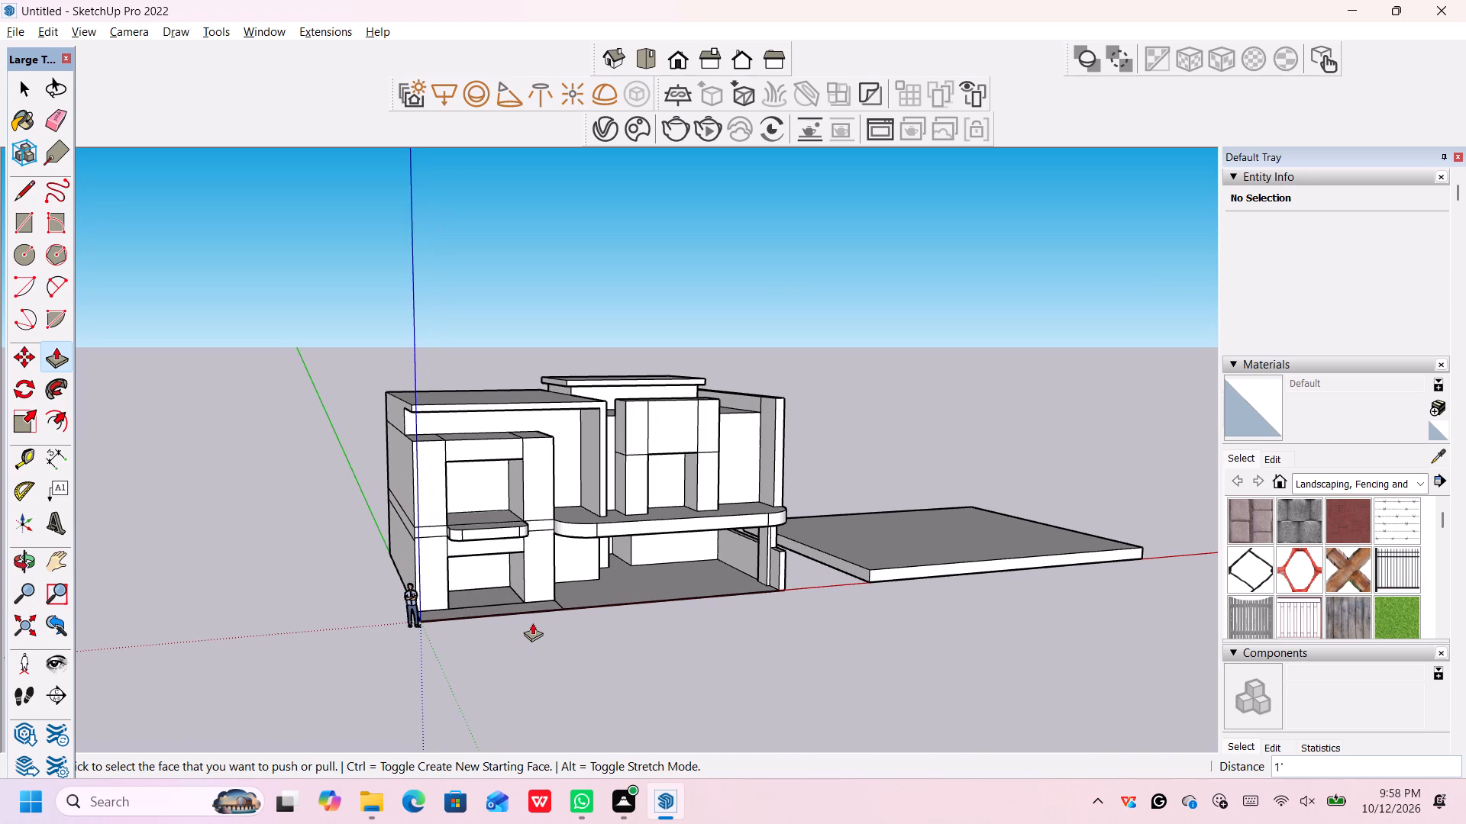
{"action": "middle_click_drag", "start_coordinate": [532, 623], "coordinate": [528, 675]}
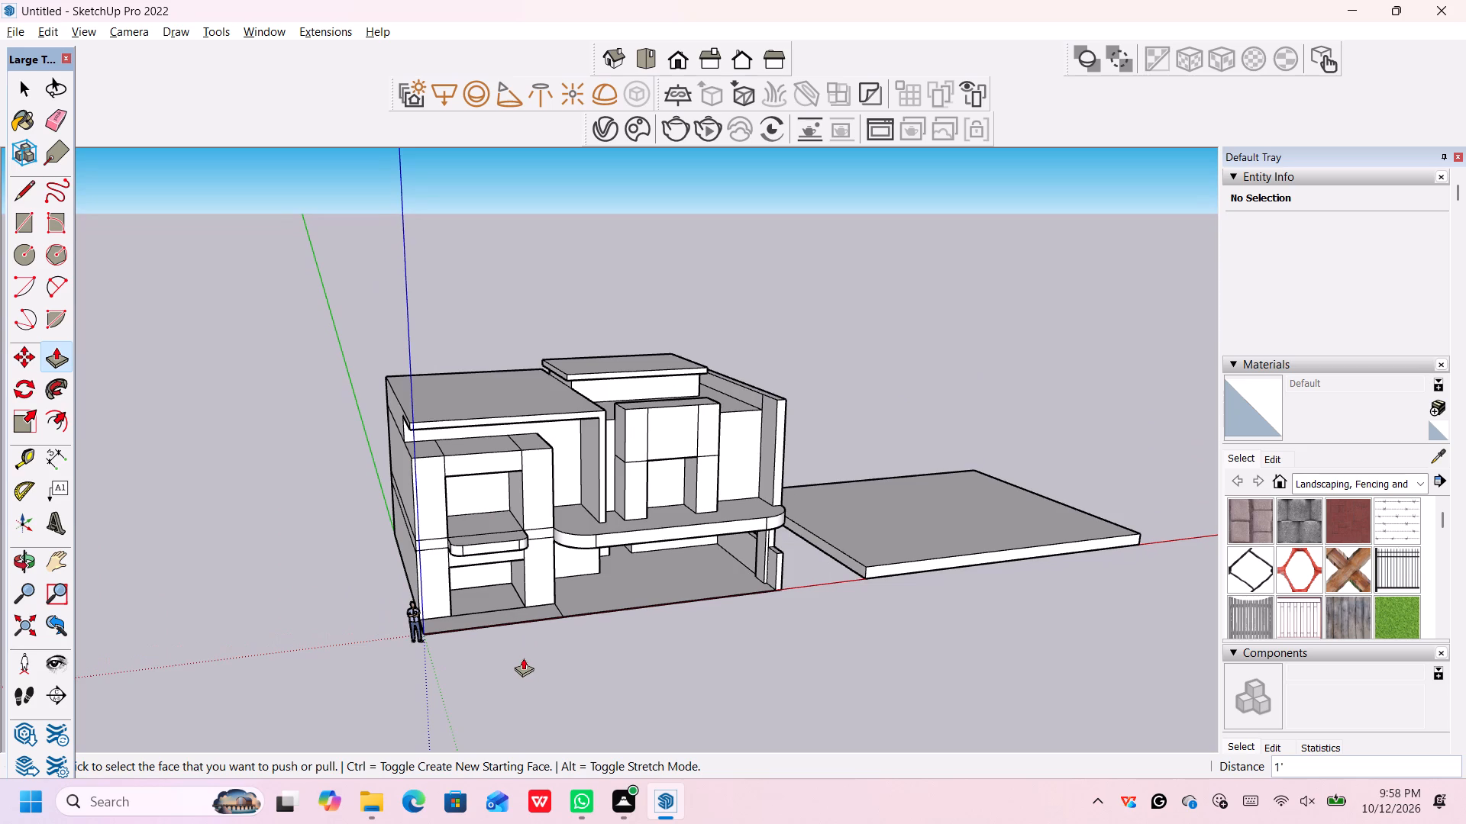
{"action": "scroll", "coordinate": [523, 658], "scroll_direction": "up", "scroll_amount": 4}
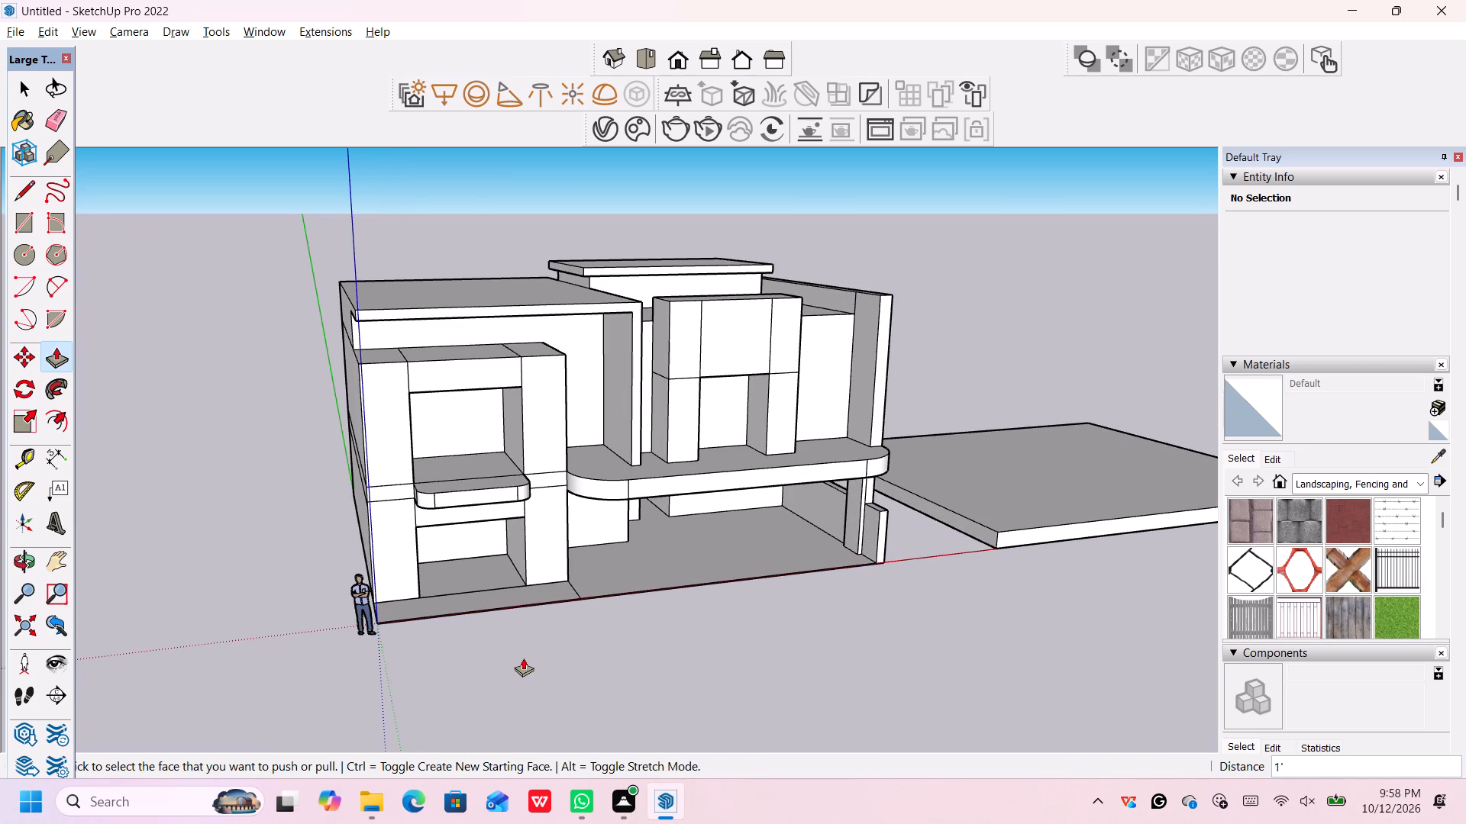
{"action": "key", "text": "space"}
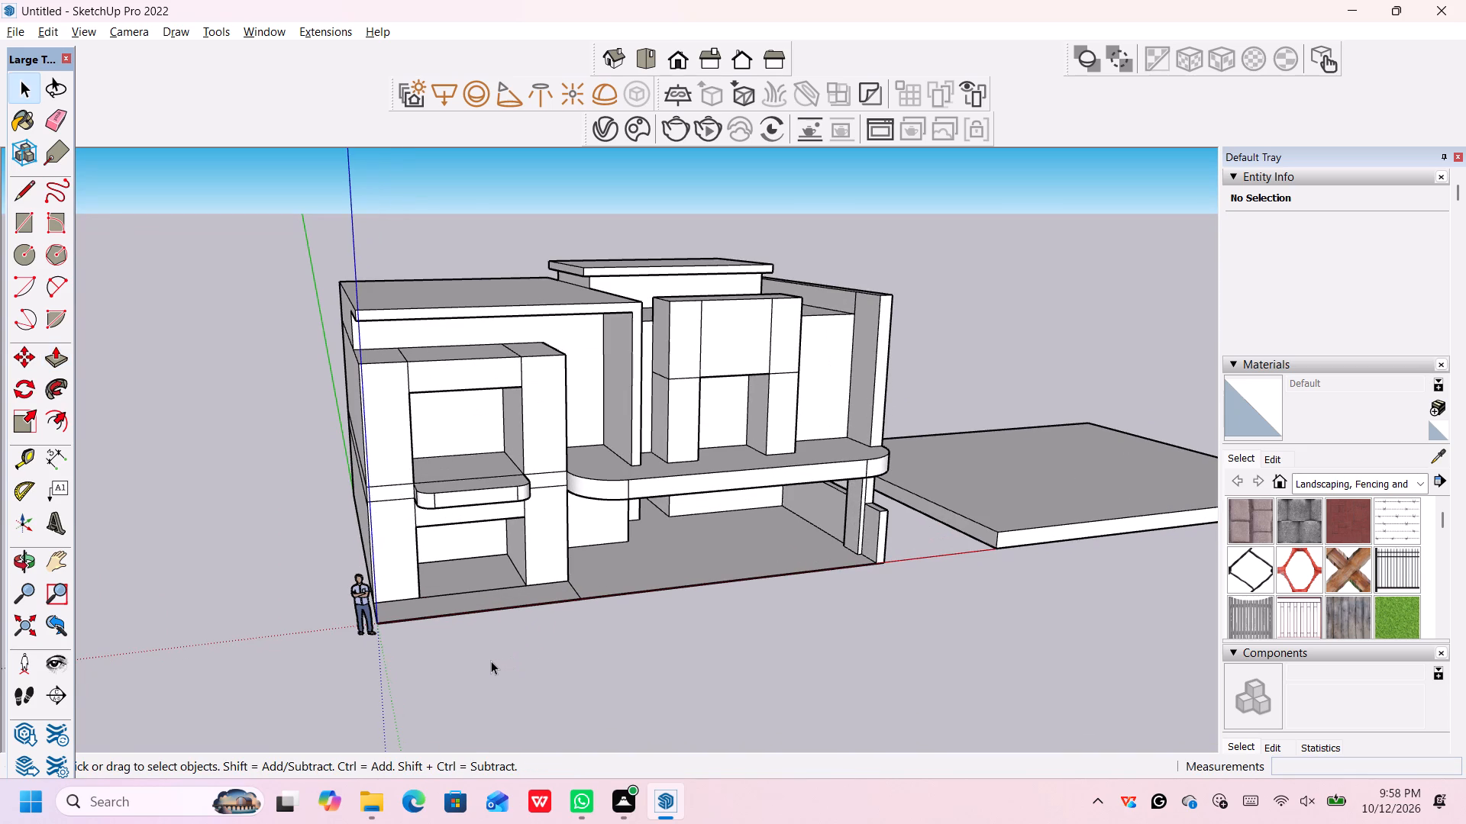
{"action": "scroll", "coordinate": [374, 612], "scroll_direction": "up", "scroll_amount": 3}
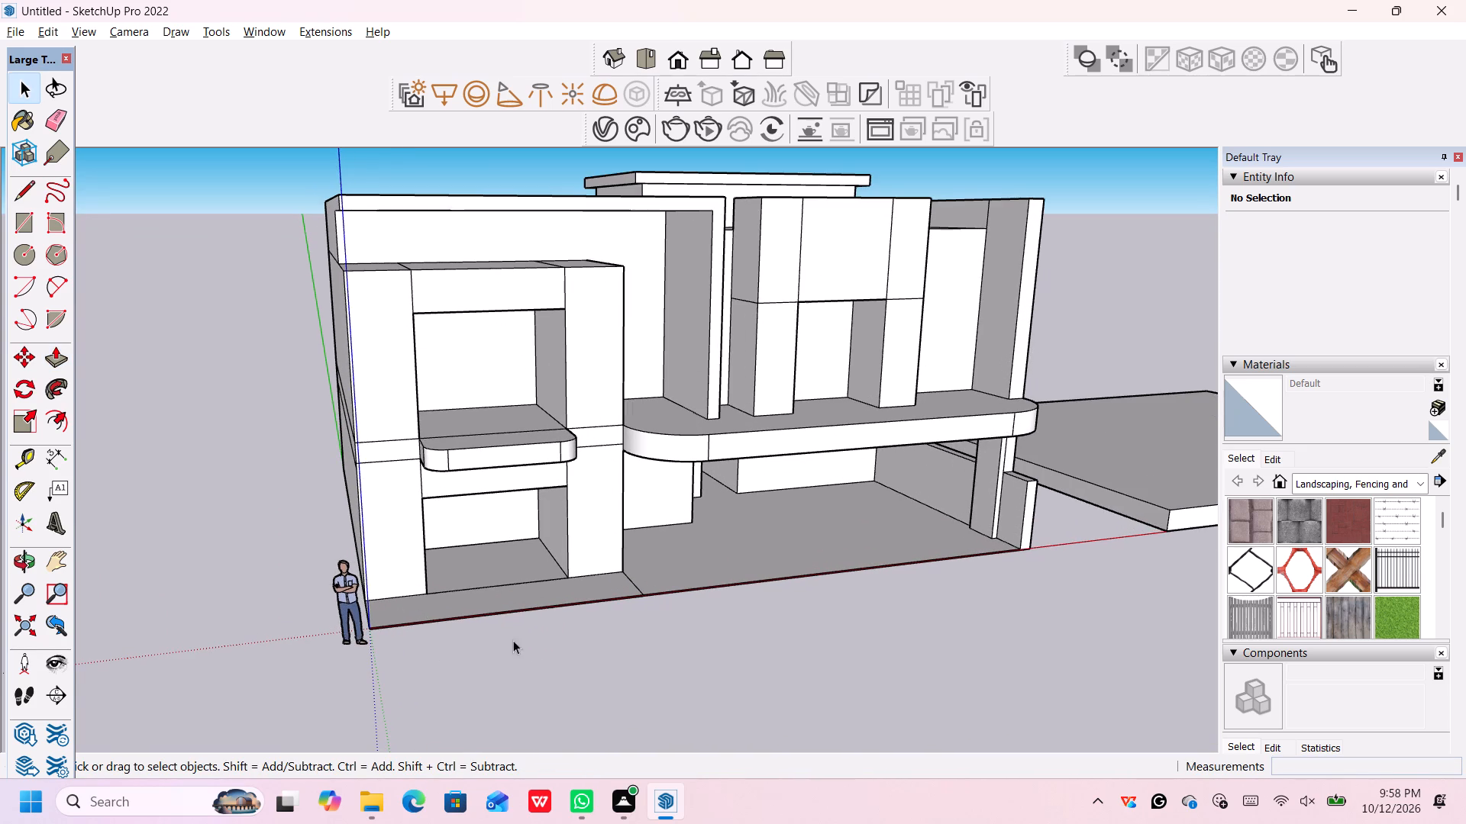
{"action": "scroll", "coordinate": [524, 638], "scroll_direction": "down", "scroll_amount": 3}
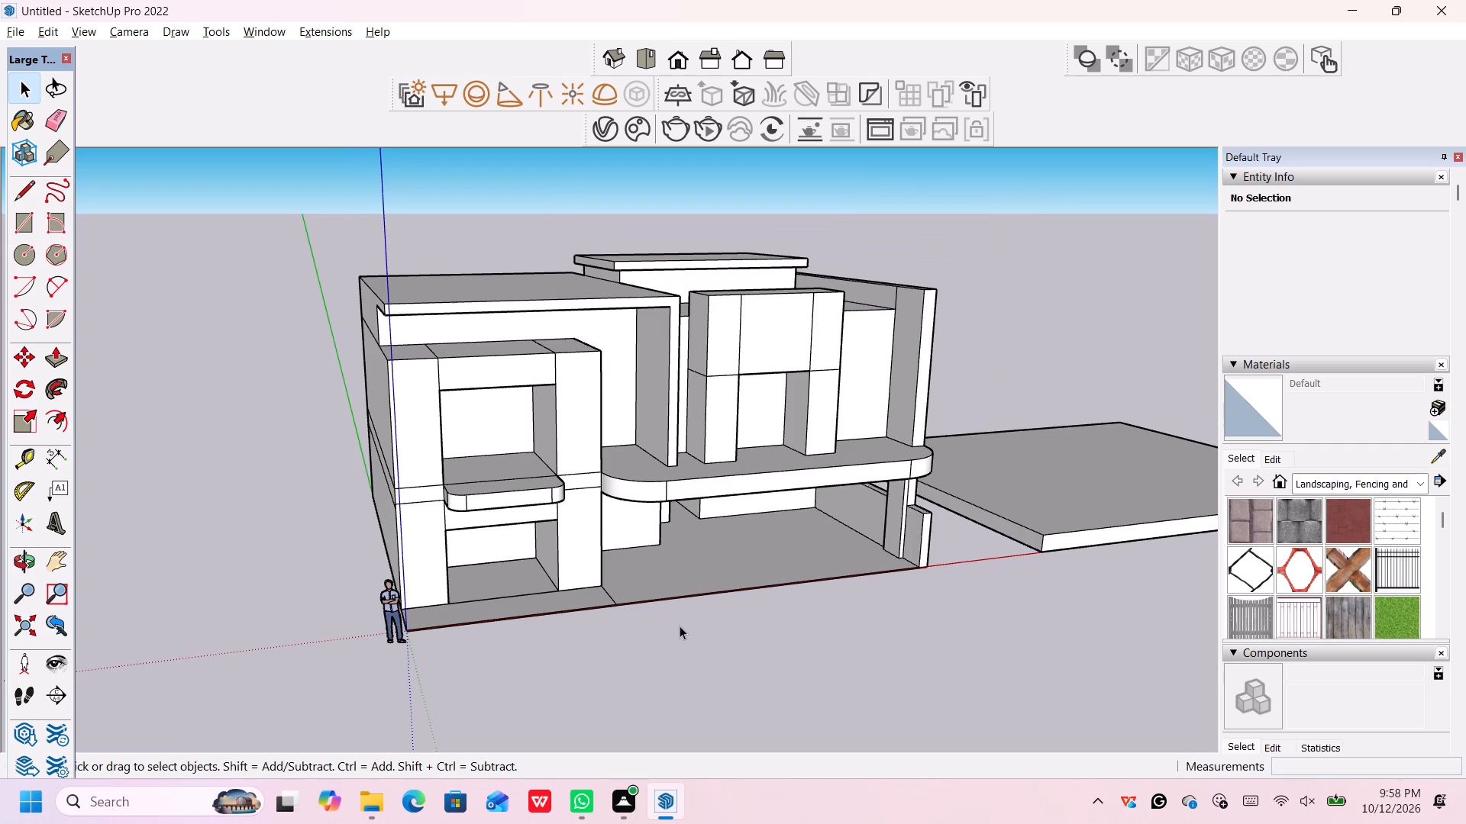
{"action": "middle_click_drag", "start_coordinate": [674, 626], "coordinate": [637, 621]}
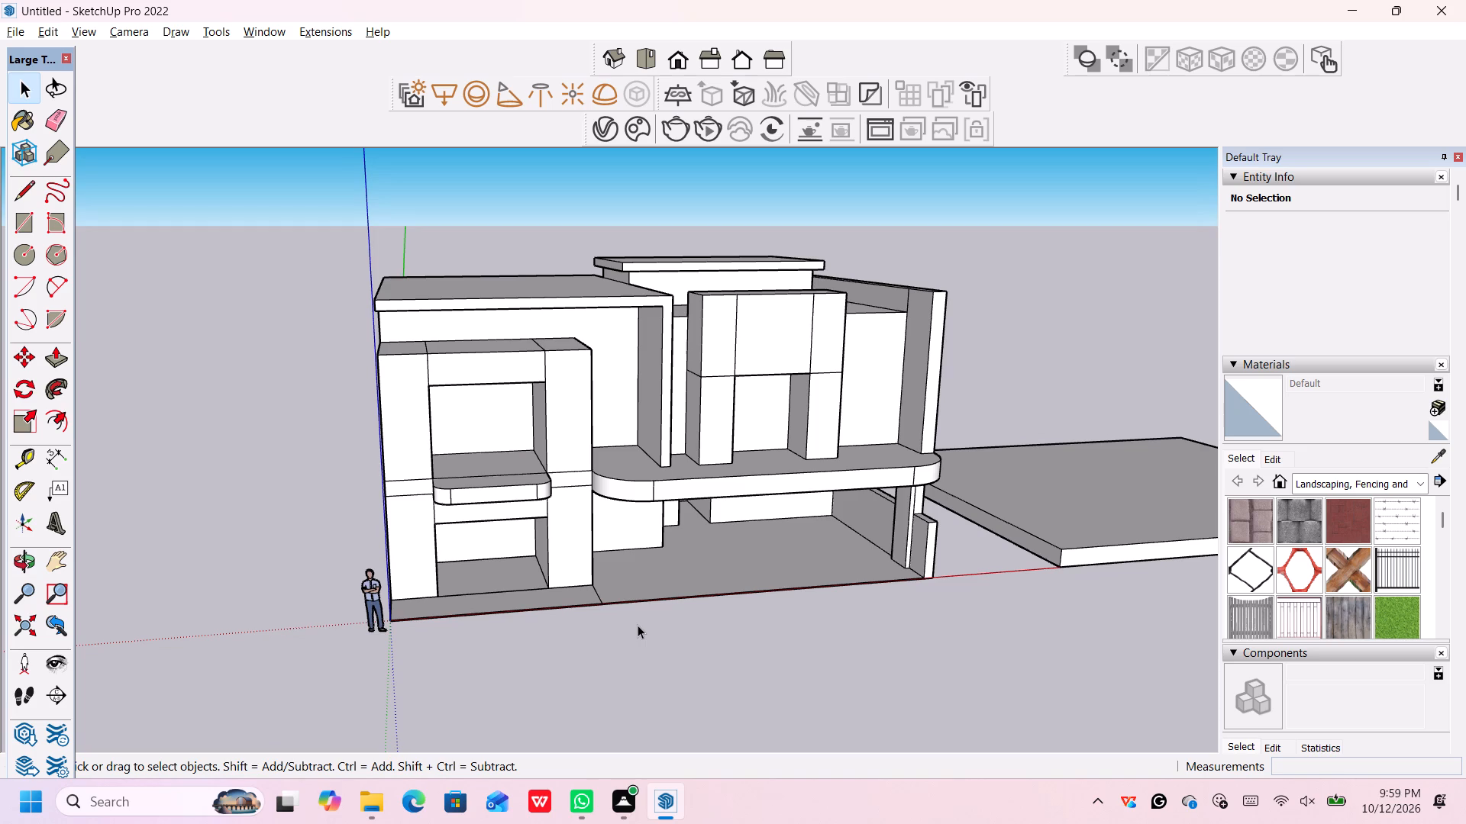
{"action": "middle_click_drag", "start_coordinate": [612, 648], "coordinate": [615, 626]}
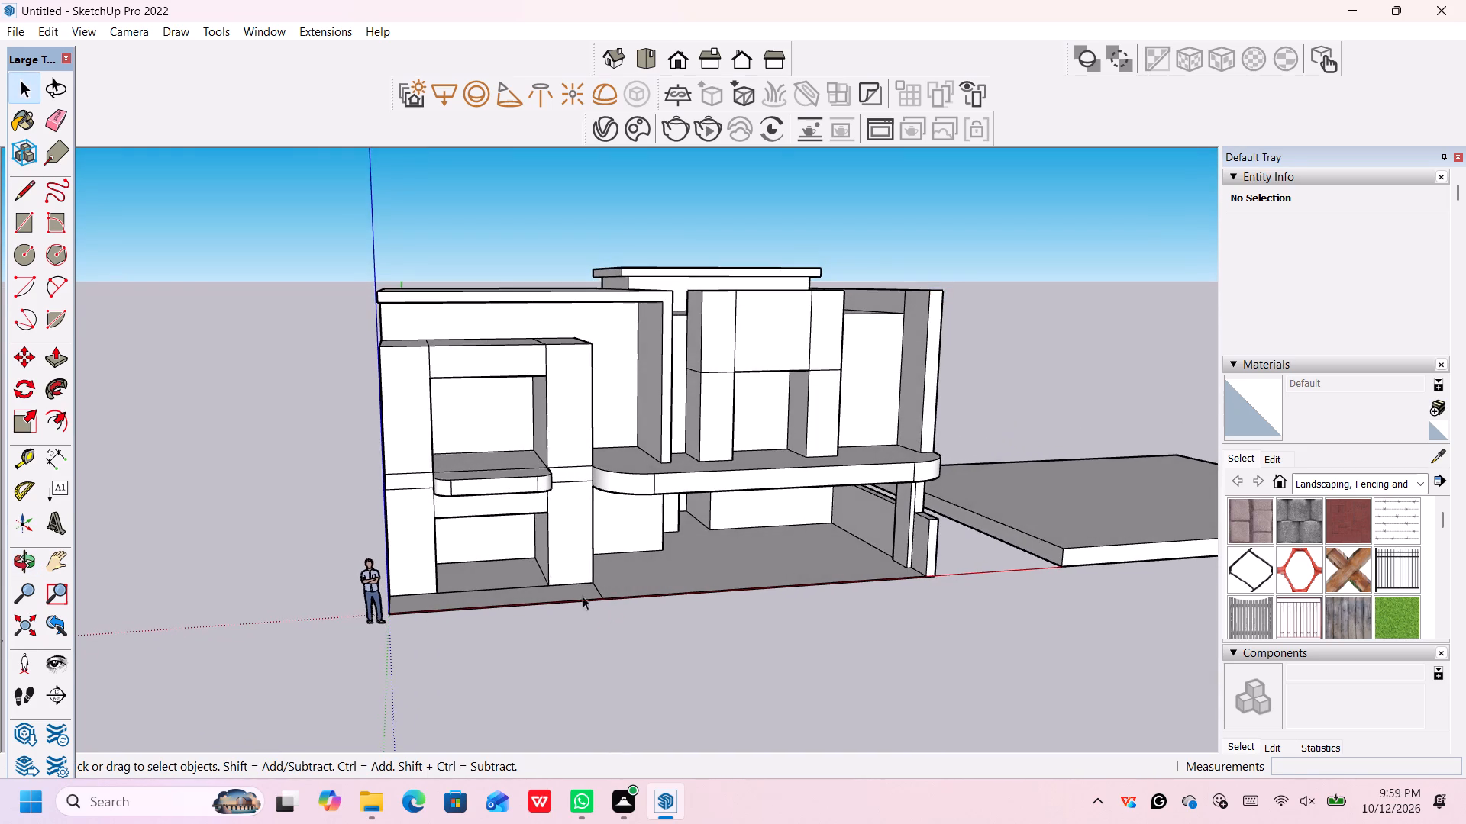
Draw 4' 6" horizontal lines across both piers of the front porch frame, level with the top of the ground-floor opening.
{"action": "scroll", "coordinate": [532, 540], "scroll_direction": "up", "scroll_amount": 4}
{"action": "key", "text": "l"}
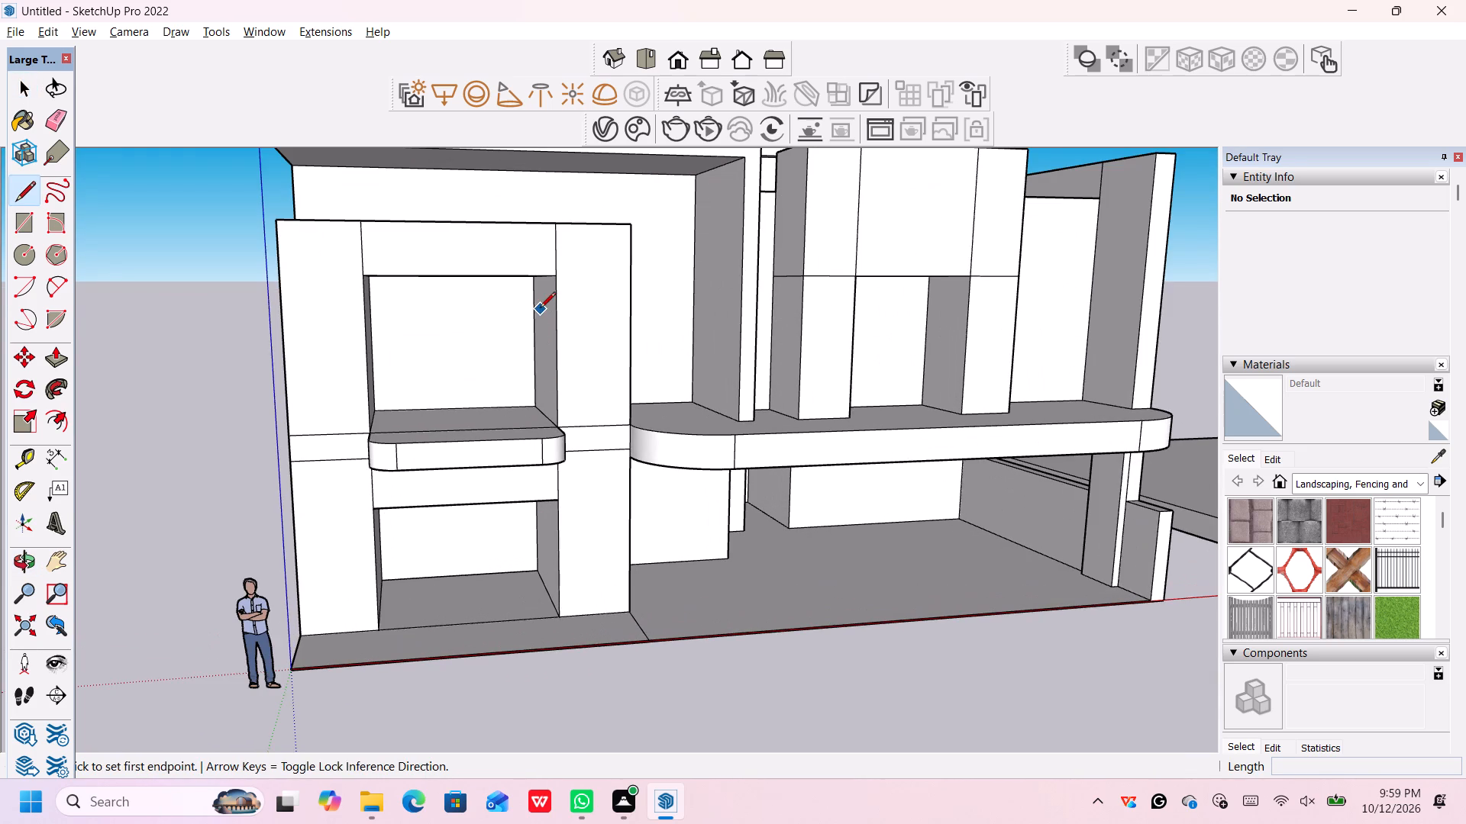
{"action": "left_click", "coordinate": [559, 505]}
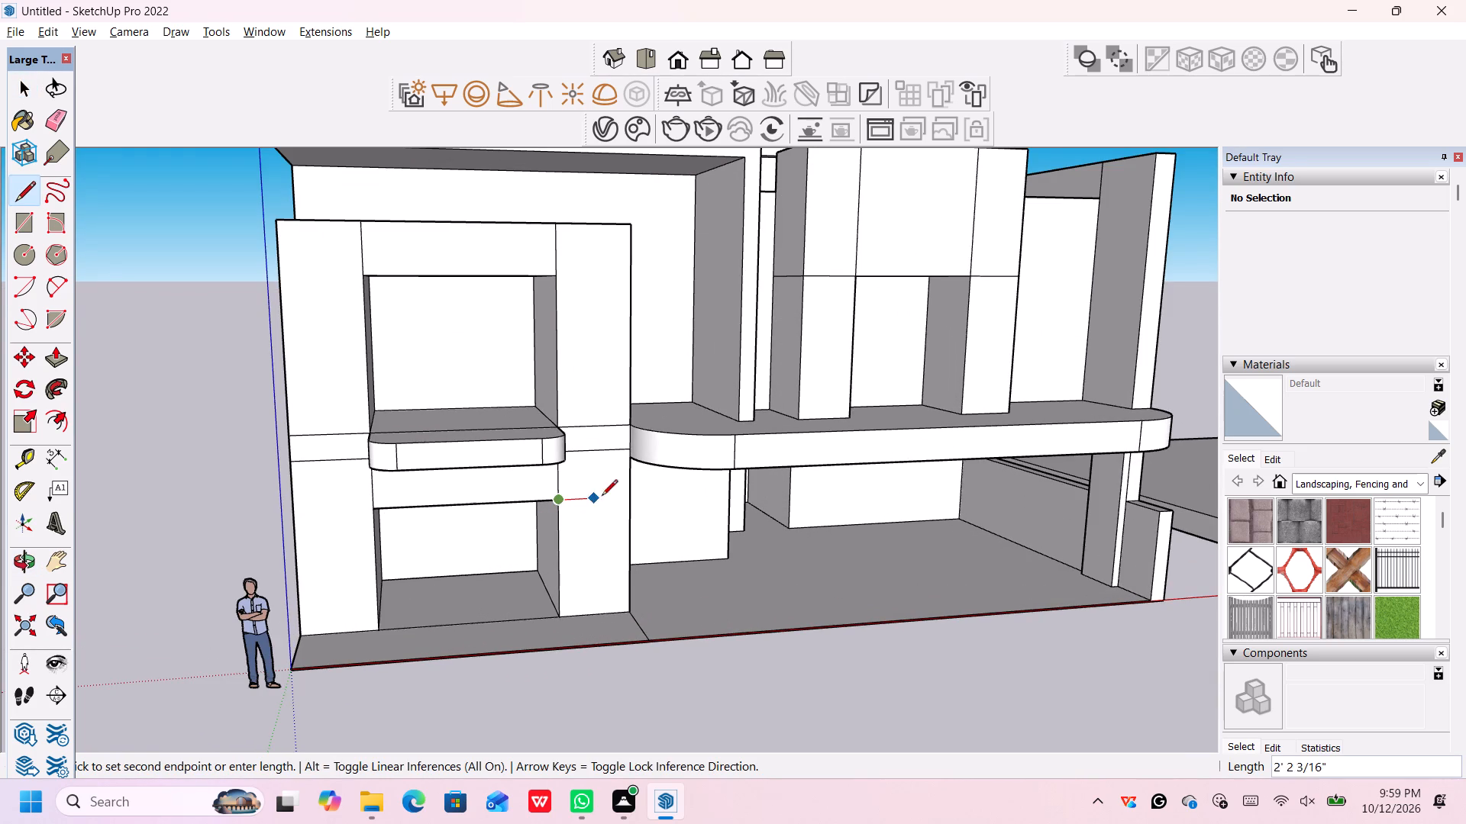
{"action": "left_click", "coordinate": [629, 496]}
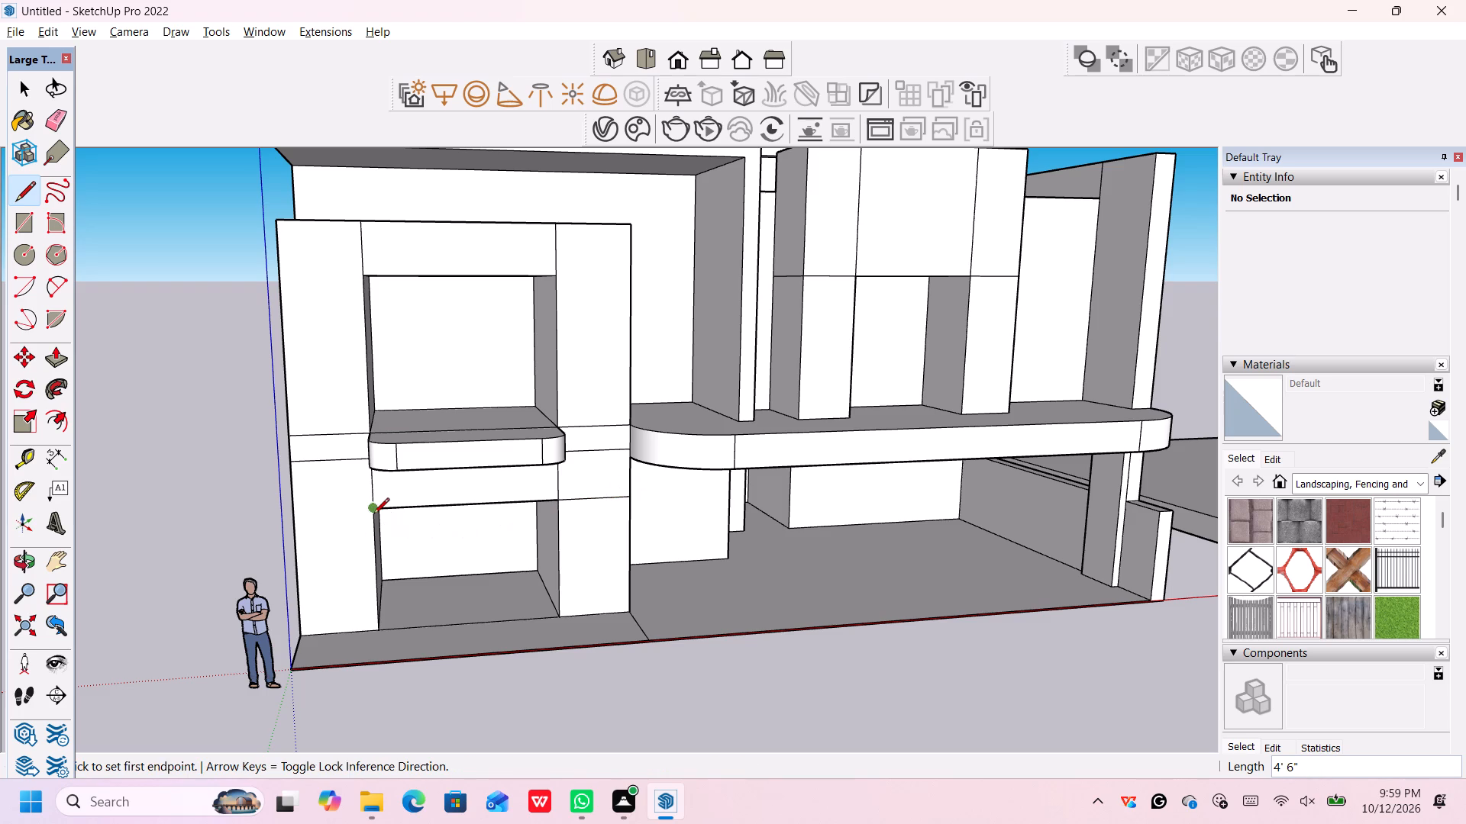
{"action": "left_click", "coordinate": [376, 510]}
{"action": "left_click", "coordinate": [291, 513]}
Draw 4' 6" horizontal lines across both piers of the front porch frame, level with the top of the upper opening.
{"action": "left_click", "coordinate": [555, 272]}
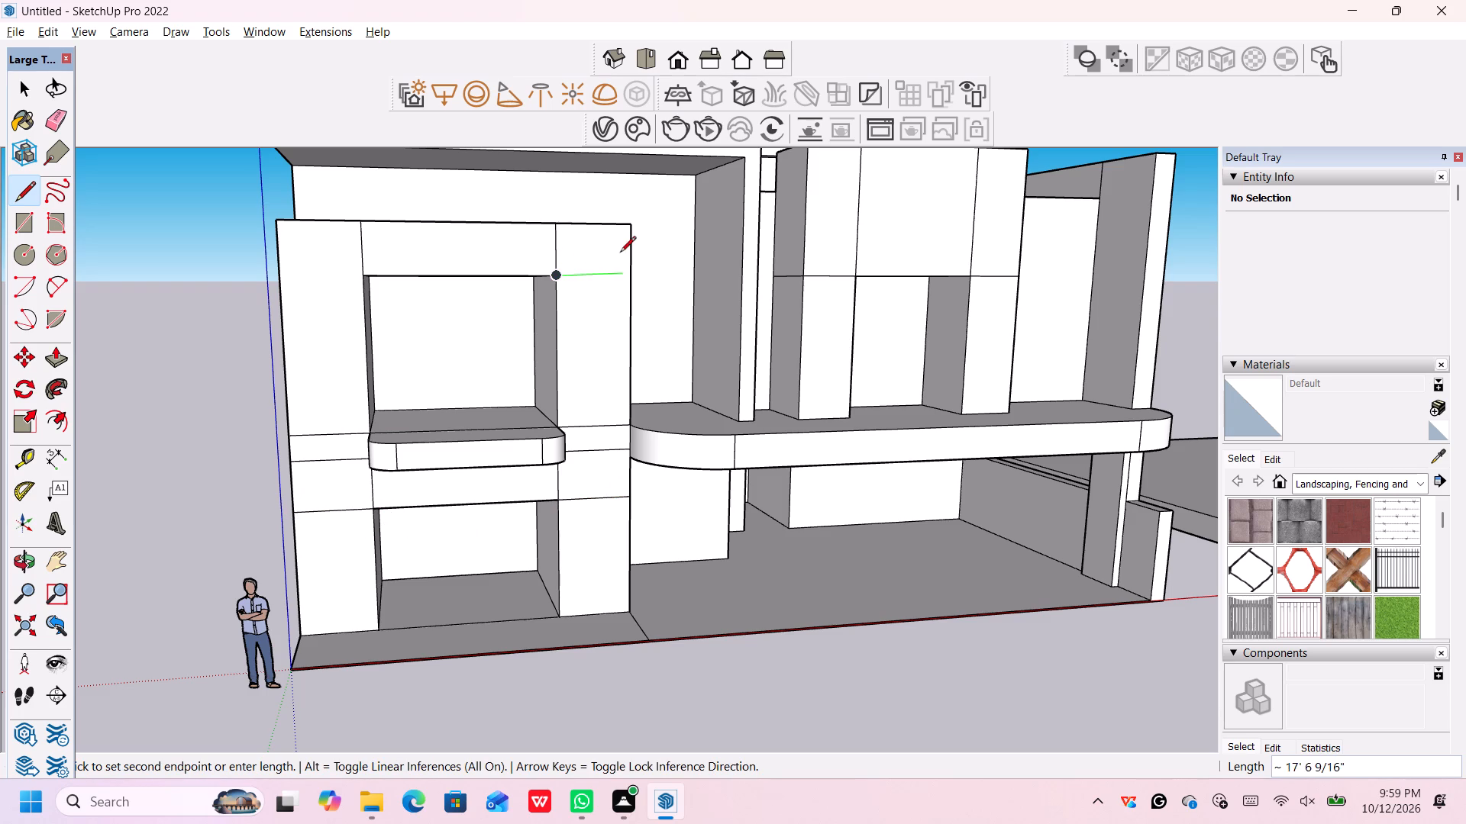
{"action": "left_click", "coordinate": [630, 273]}
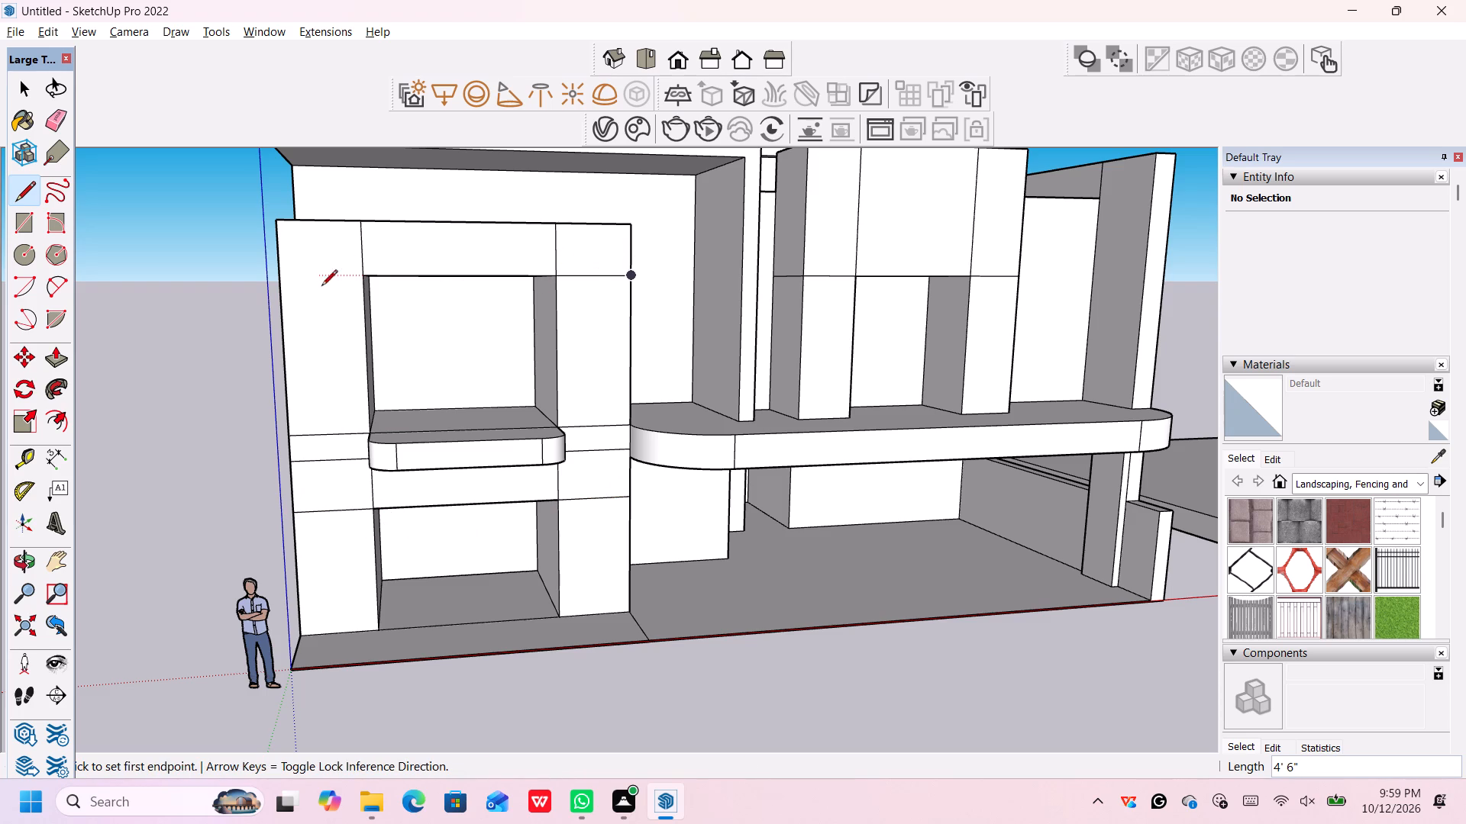
{"action": "left_click", "coordinate": [363, 278]}
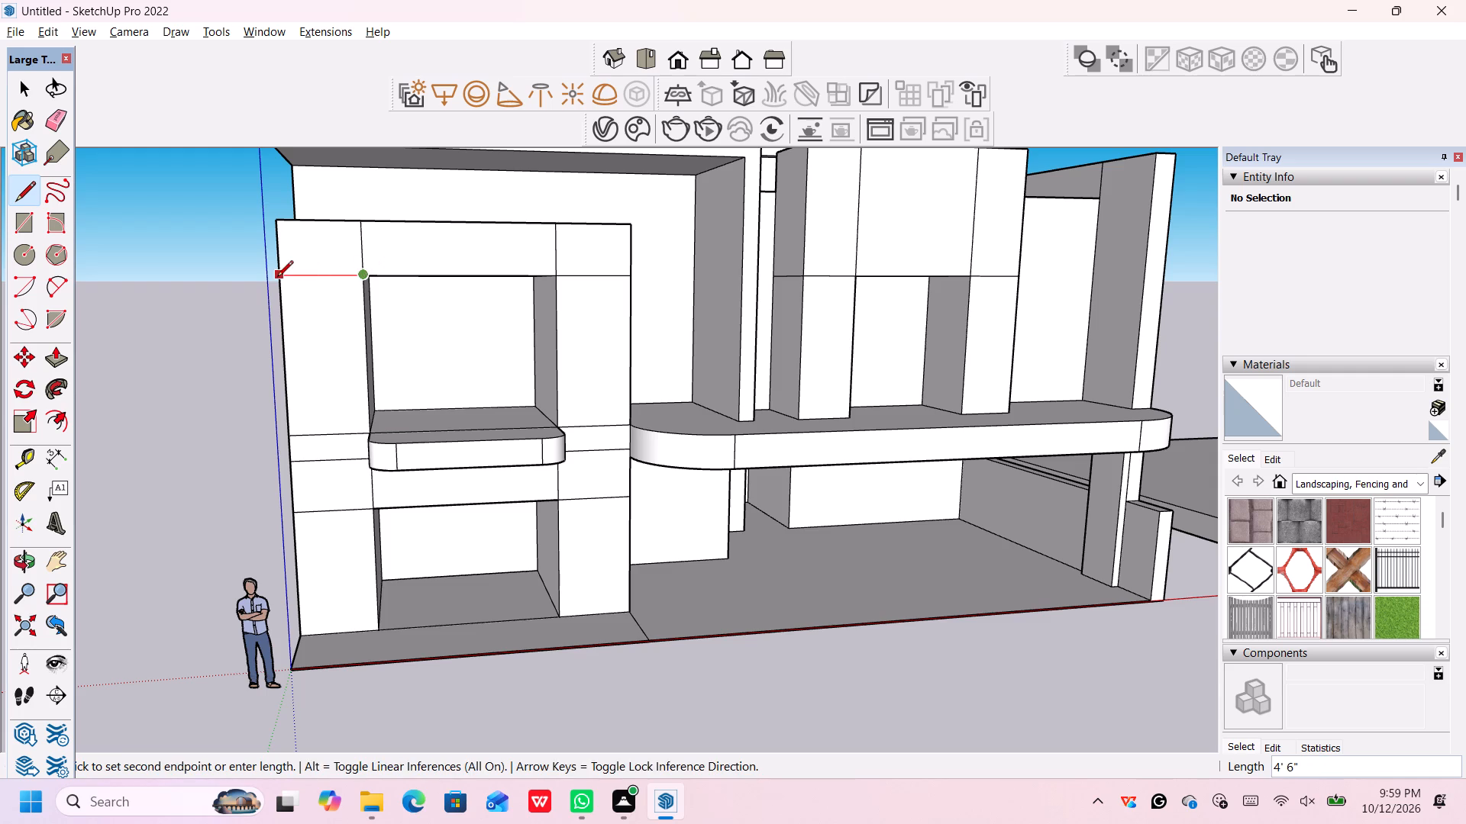
{"action": "left_click", "coordinate": [277, 278]}
Examine the villa's massing and the ground along its front edge from several angles.
{"action": "scroll", "coordinate": [538, 386], "scroll_direction": "down", "scroll_amount": 13}
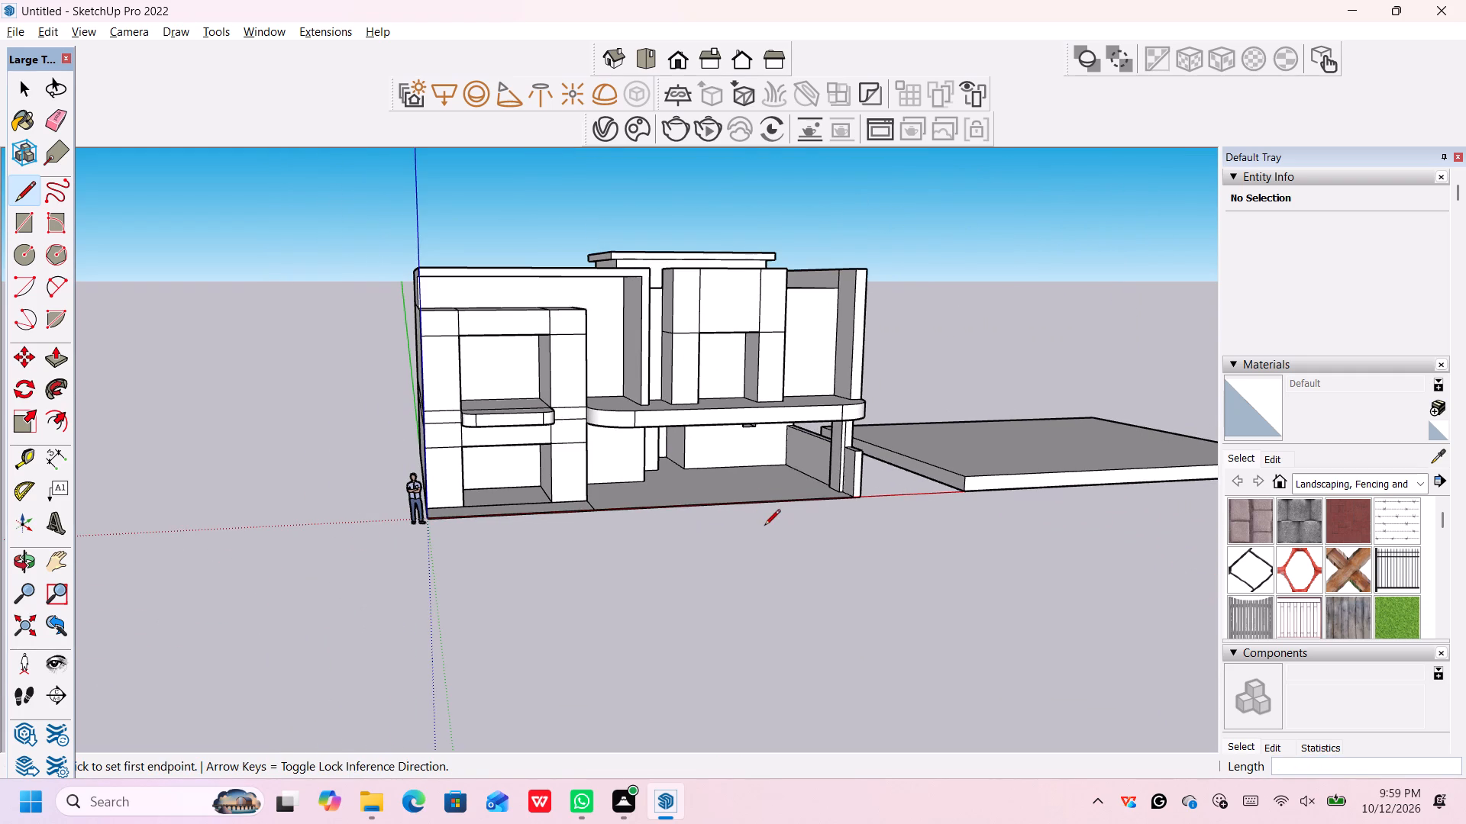
{"action": "middle_click_drag", "start_coordinate": [731, 534], "coordinate": [682, 523]}
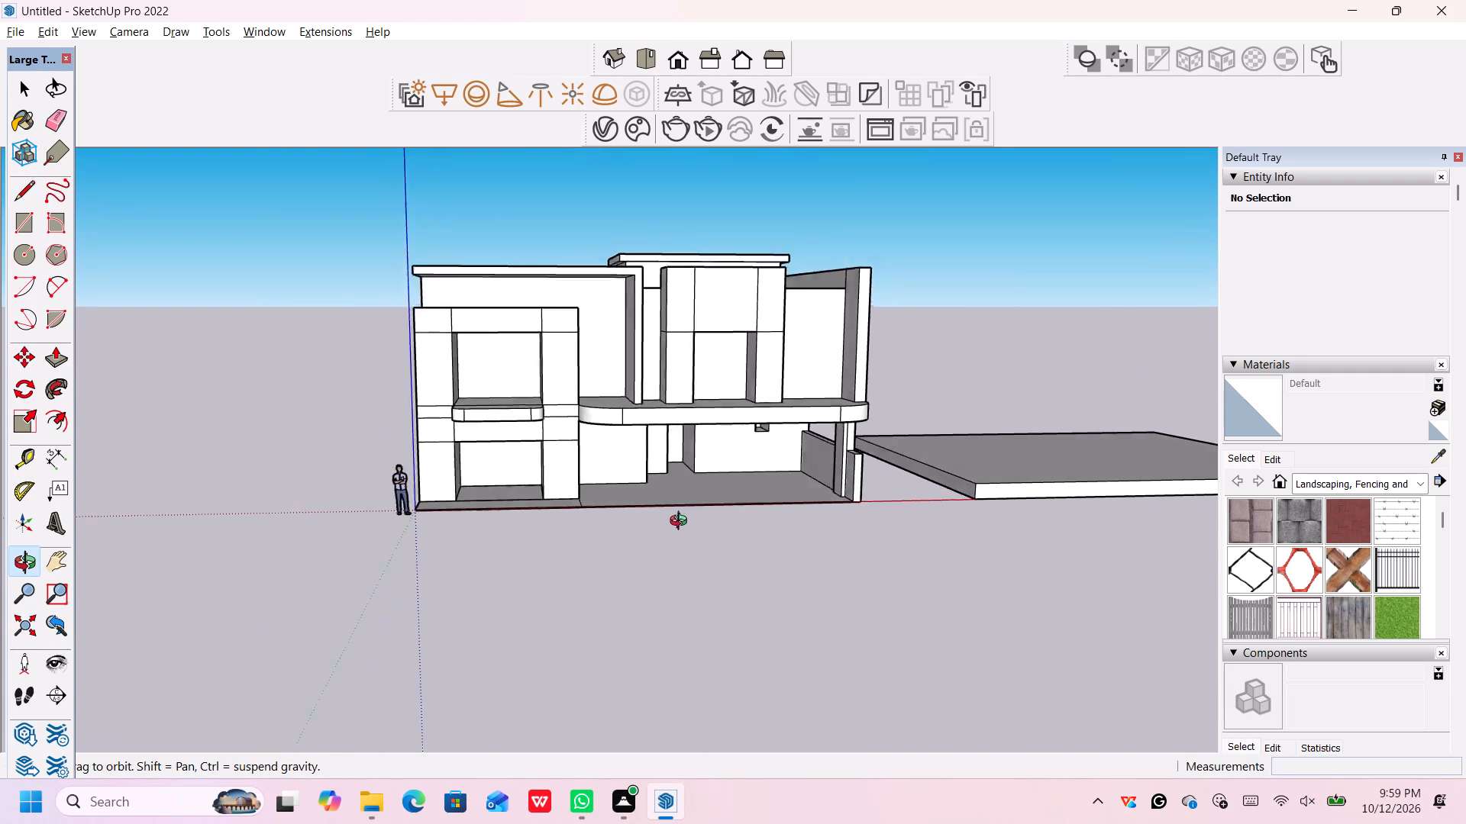
{"action": "middle_click_drag", "start_coordinate": [682, 523], "coordinate": [523, 478]}
{"action": "scroll", "coordinate": [509, 503], "scroll_direction": "up", "scroll_amount": 2}
{"action": "scroll", "coordinate": [509, 503], "scroll_direction": "down", "scroll_amount": 1}
{"action": "middle_click_drag", "start_coordinate": [509, 505], "coordinate": [589, 668]}
{"action": "scroll", "coordinate": [515, 567], "scroll_direction": "up", "scroll_amount": 2}
{"action": "middle_click_drag", "start_coordinate": [515, 567], "coordinate": [526, 590]}
{"action": "scroll", "coordinate": [525, 584], "scroll_direction": "down", "scroll_amount": 2}
{"action": "scroll", "coordinate": [524, 584], "scroll_direction": "up", "scroll_amount": 1}
{"action": "scroll", "coordinate": [524, 584], "scroll_direction": "down", "scroll_amount": 1}
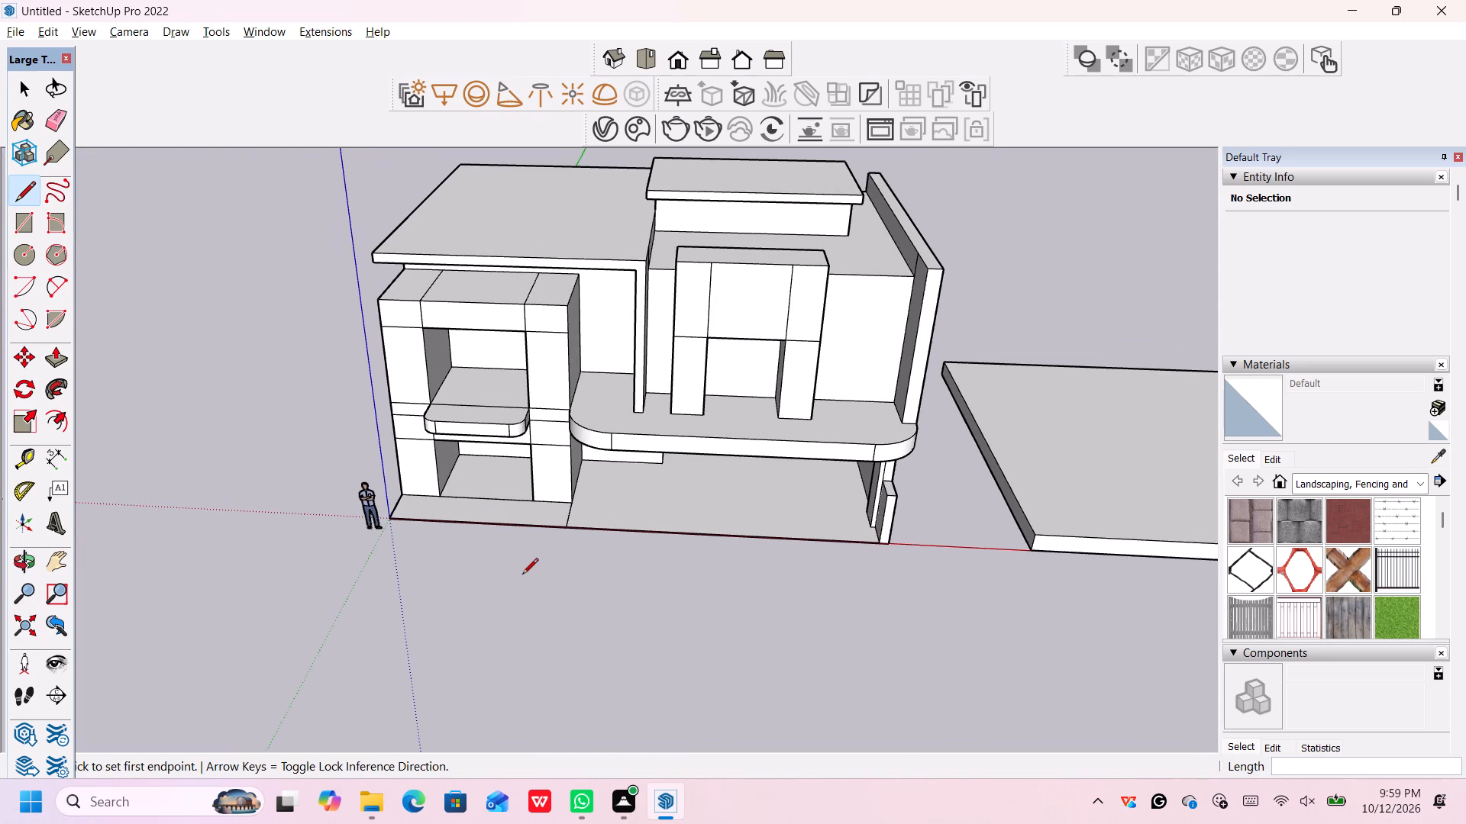
{"action": "middle_click_drag", "start_coordinate": [522, 575], "coordinate": [534, 594]}
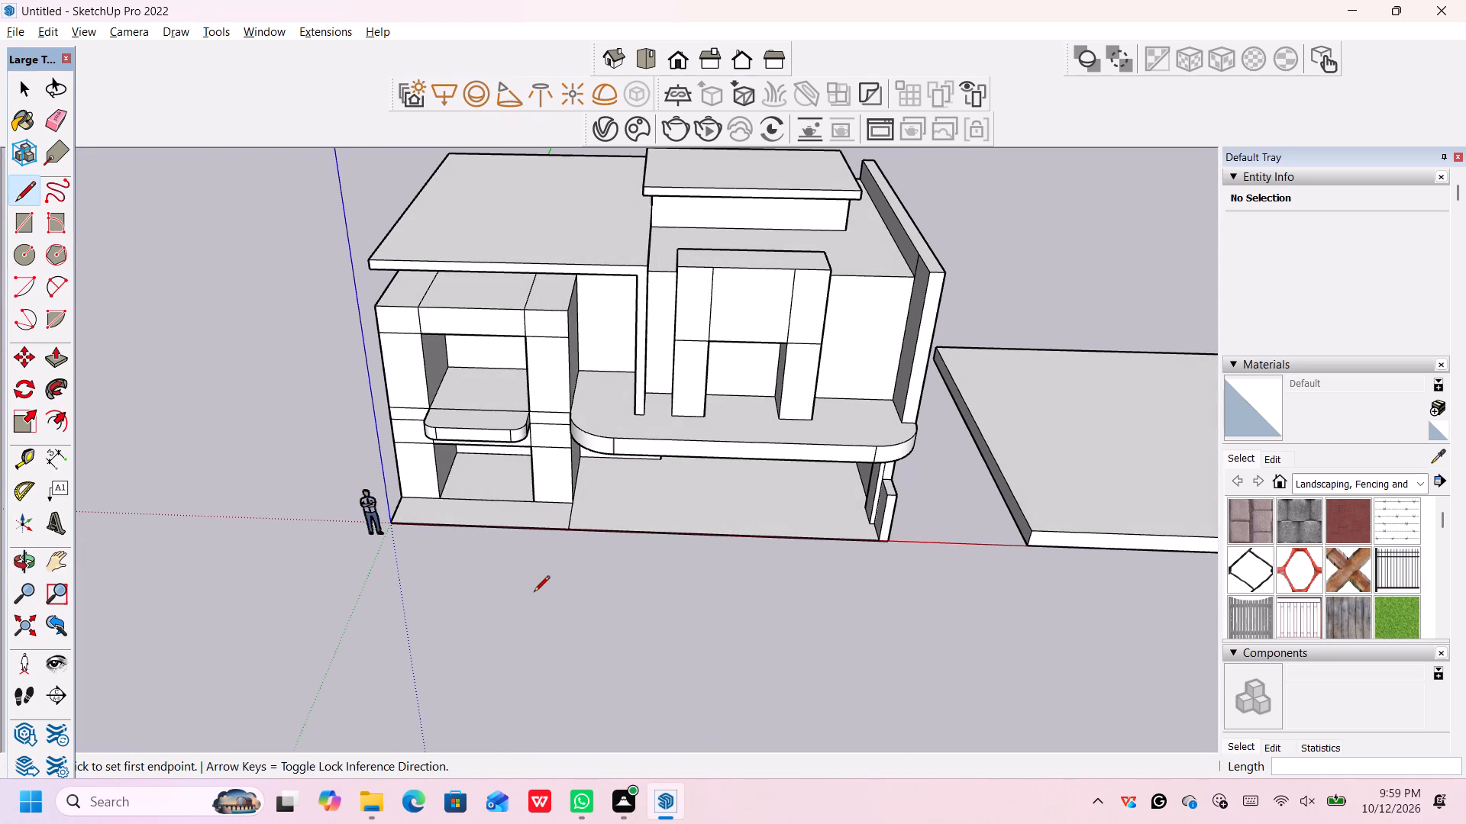
{"action": "scroll", "coordinate": [525, 562], "scroll_direction": "up", "scroll_amount": 2}
{"action": "middle_click_drag", "start_coordinate": [499, 532], "coordinate": [515, 553]}
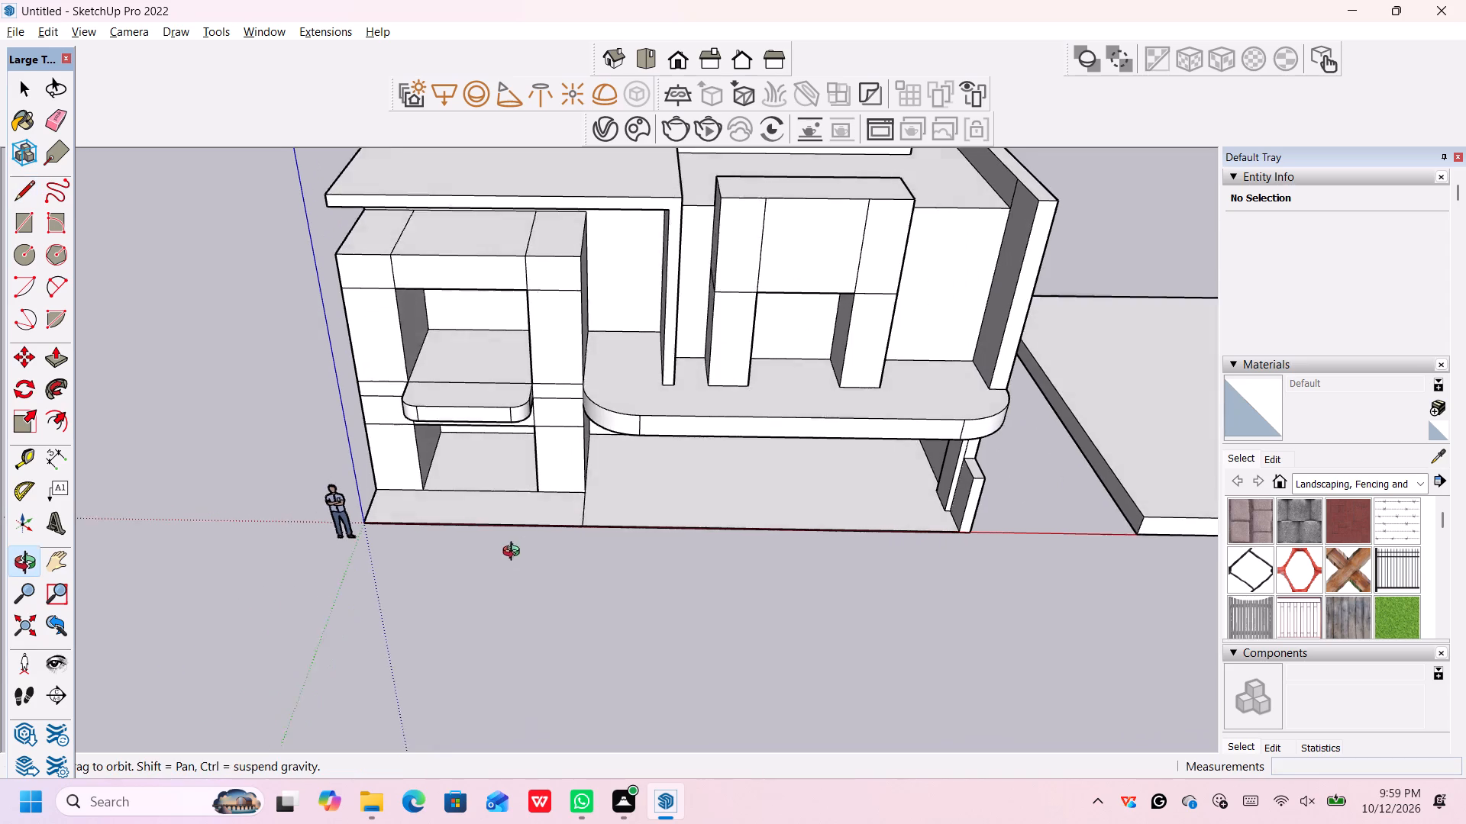
{"action": "middle_click_drag", "start_coordinate": [515, 553], "coordinate": [544, 613]}
{"action": "scroll", "coordinate": [534, 598], "scroll_direction": "down", "scroll_amount": 1}
{"action": "scroll", "coordinate": [380, 522], "scroll_direction": "up", "scroll_amount": 1}
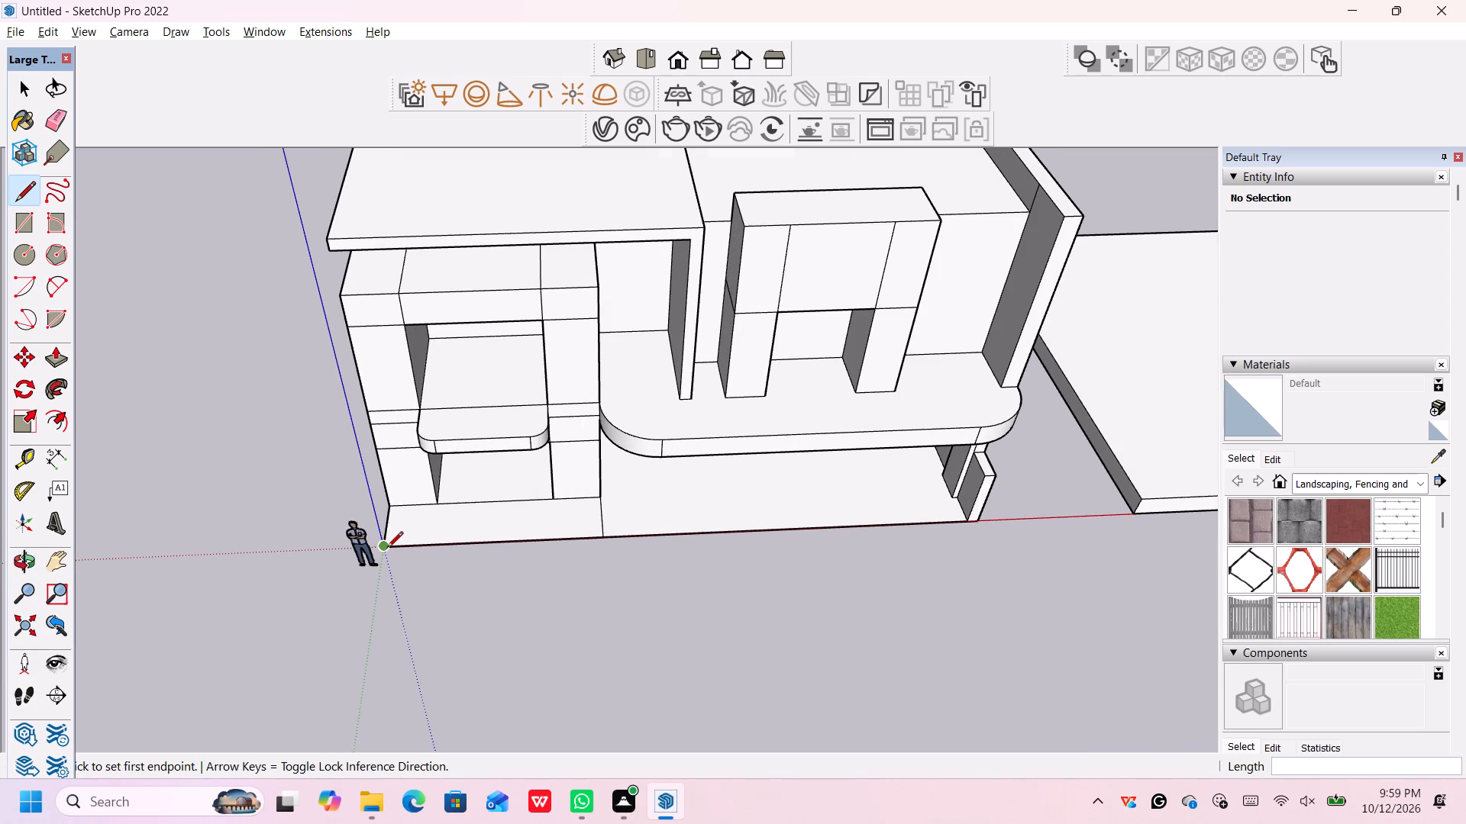
Draw a 35' by 2' rectangle on the ground along the villa's front edge, starting at the origin corner by the porch.
{"action": "left_click", "coordinate": [386, 549]}
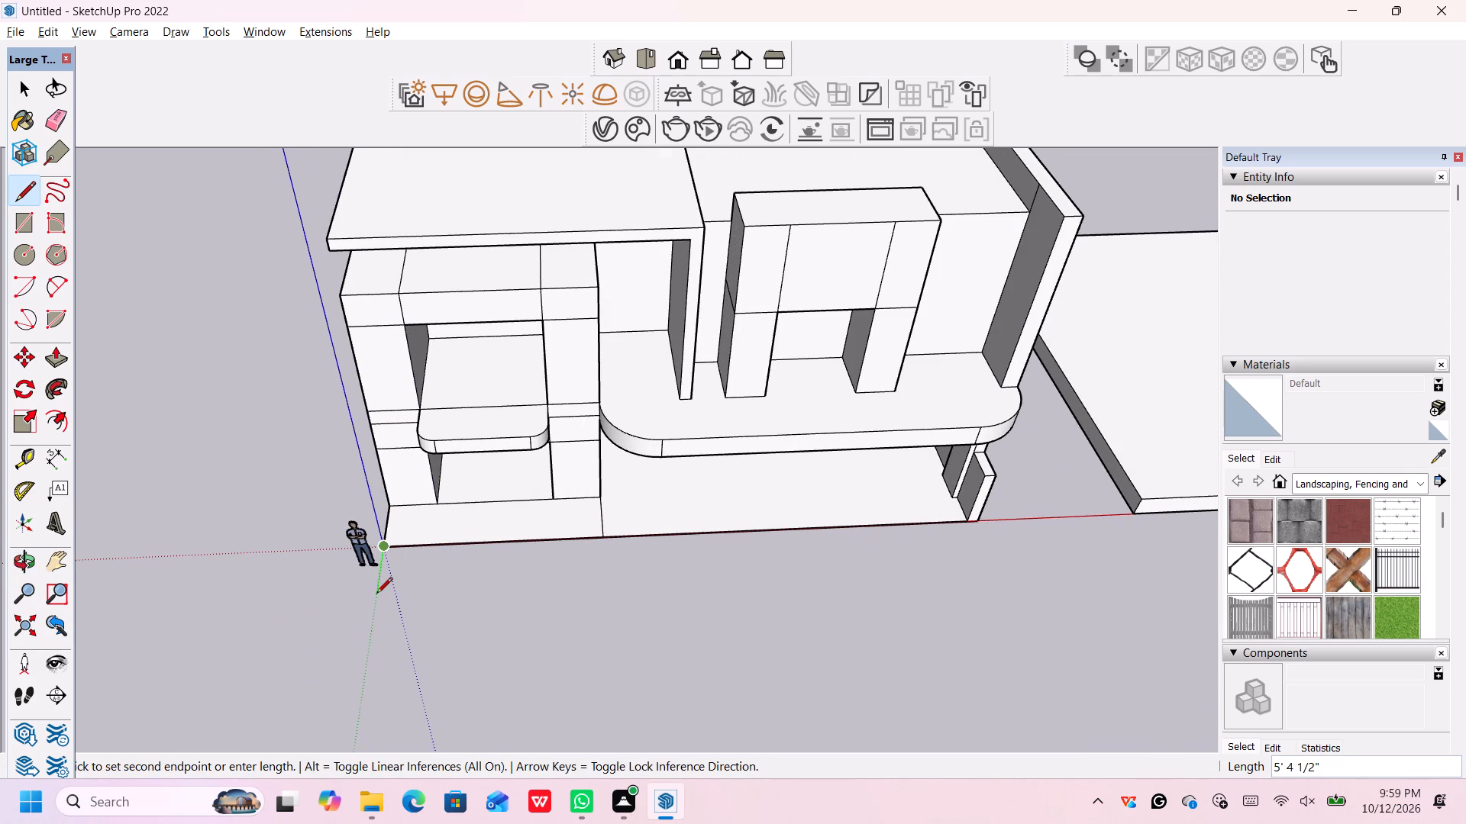
{"action": "key", "text": "Escape"}
{"action": "key", "text": "r"}
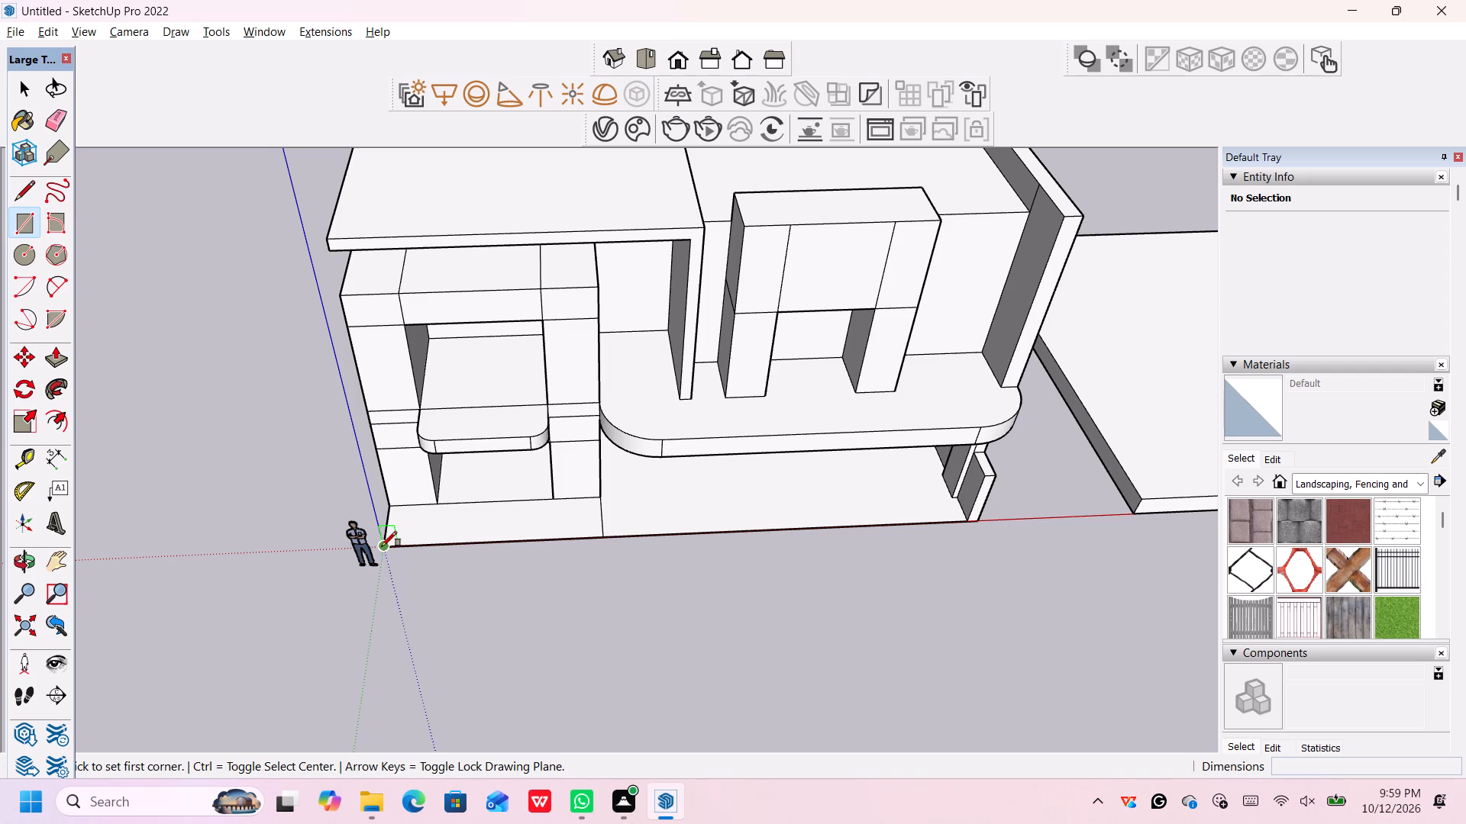
{"action": "left_click", "coordinate": [382, 548]}
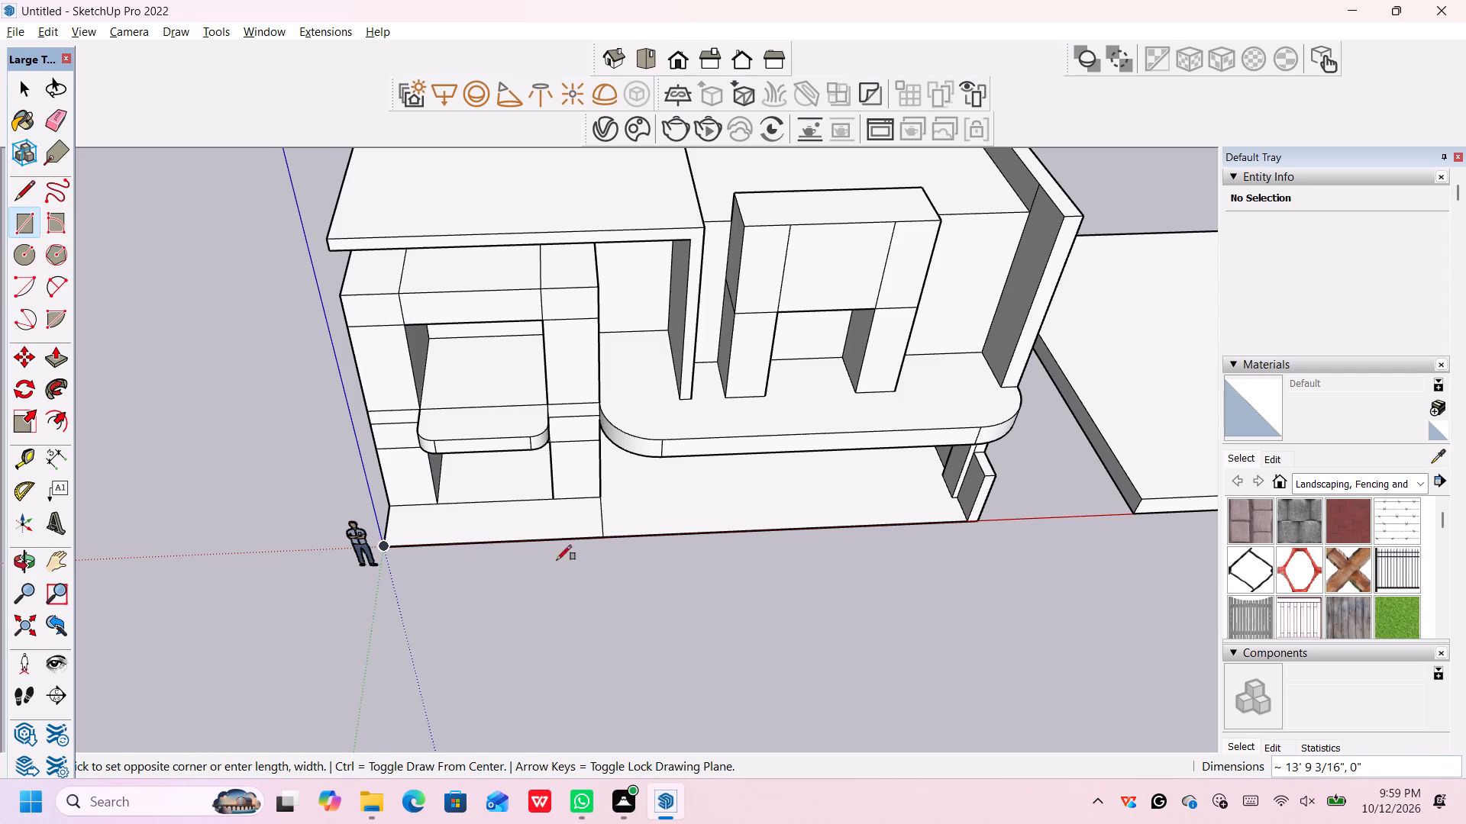
{"action": "middle_click_drag", "start_coordinate": [678, 544], "coordinate": [678, 547]}
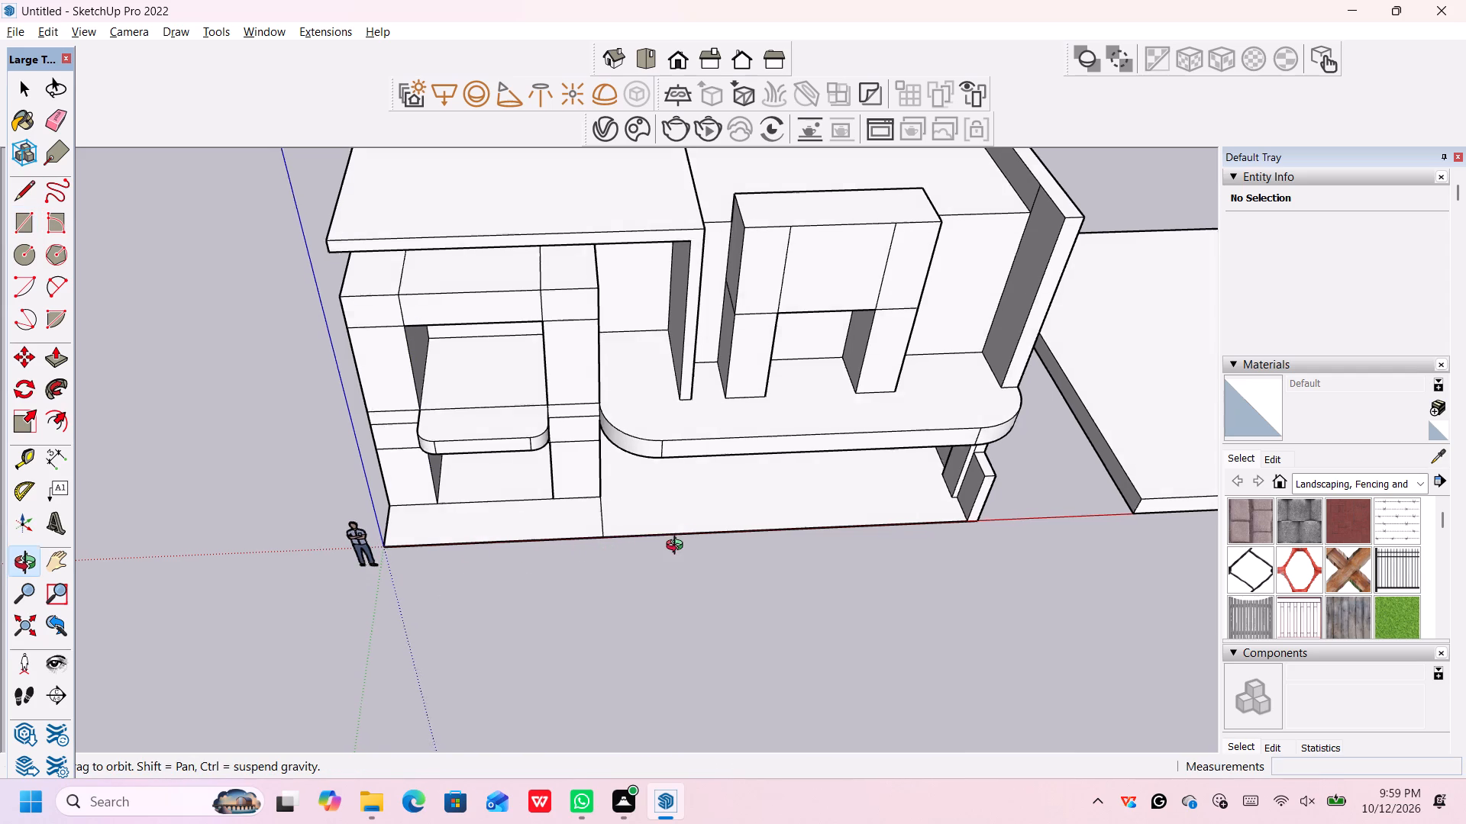
{"action": "middle_click_drag", "start_coordinate": [678, 547], "coordinate": [682, 592]}
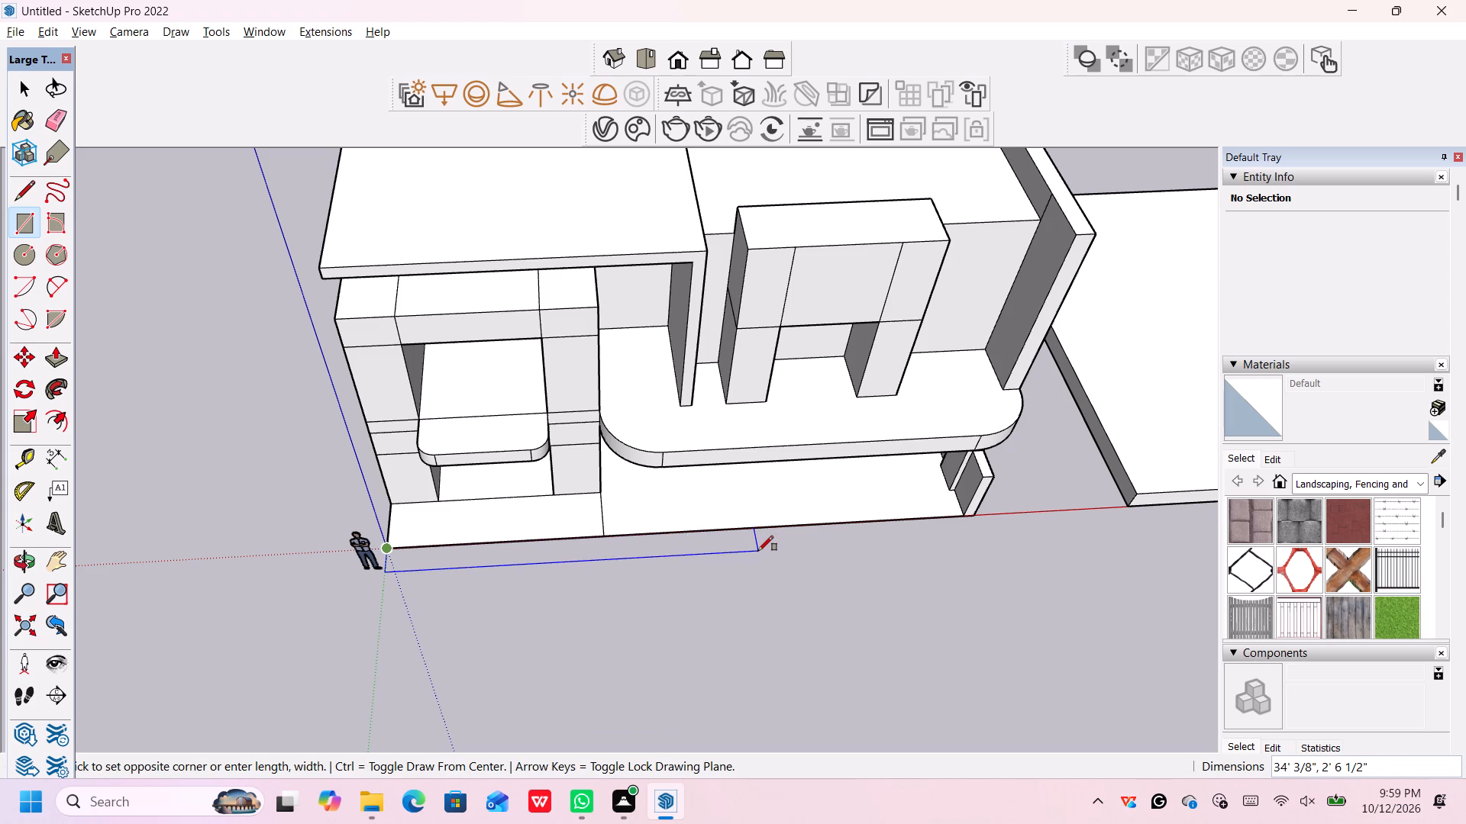
{"action": "scroll", "coordinate": [758, 551], "scroll_direction": "up", "scroll_amount": 3}
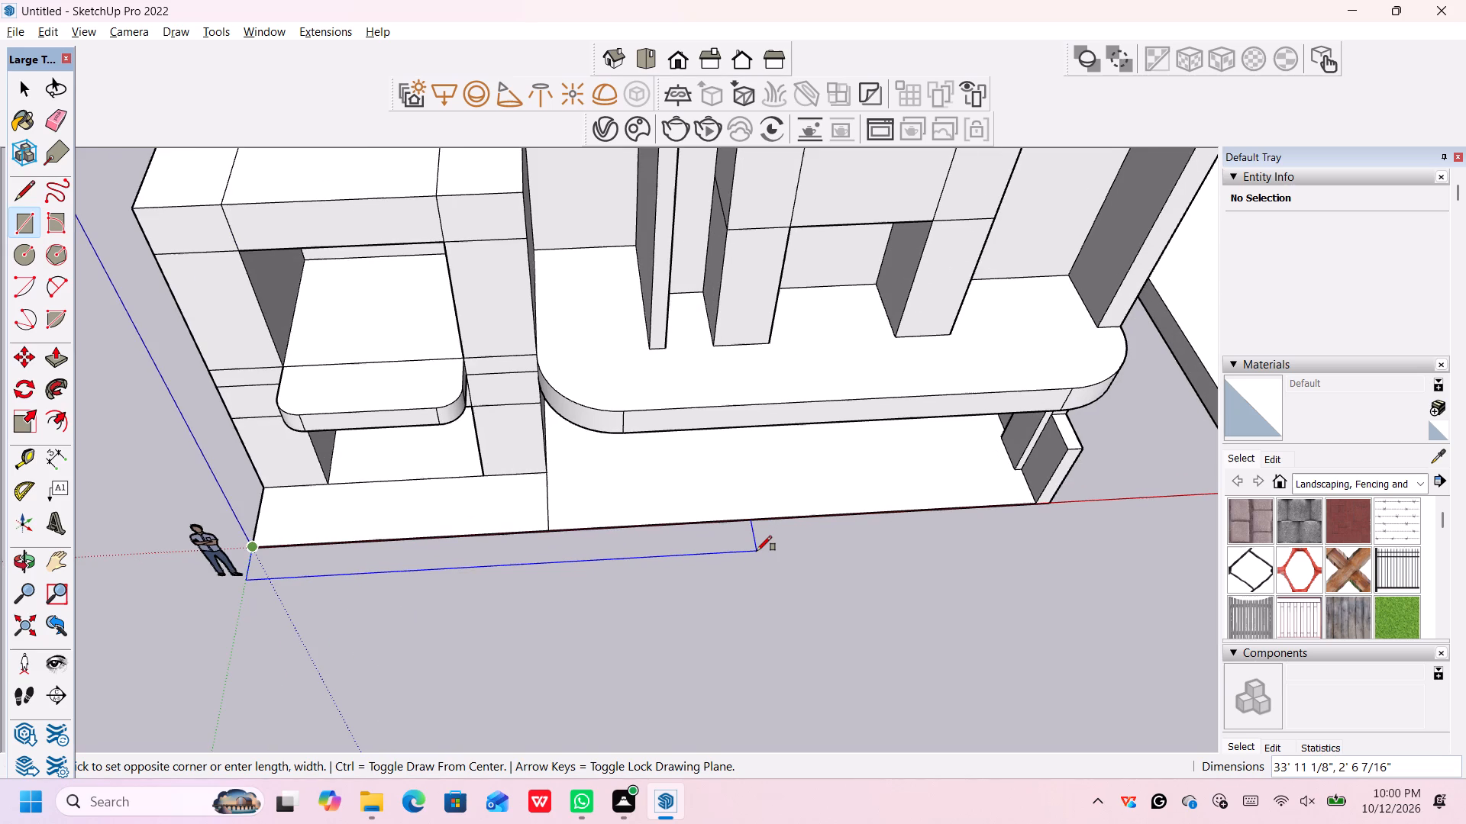
{"action": "type", "text": "35'"}
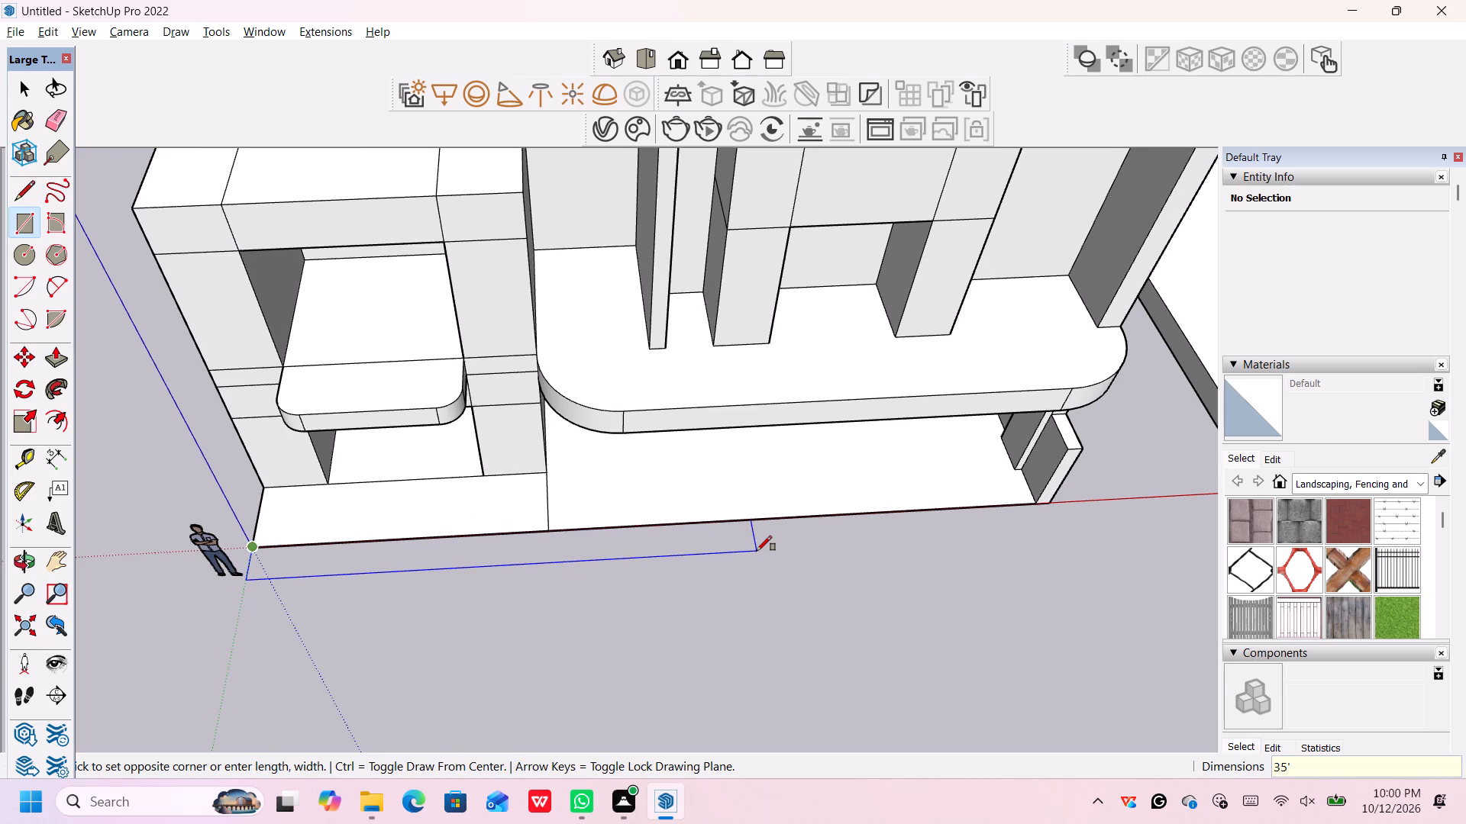
{"action": "key", "text": "comma"}
{"action": "type", "text": "2'"}
{"action": "key", "text": "Return"}
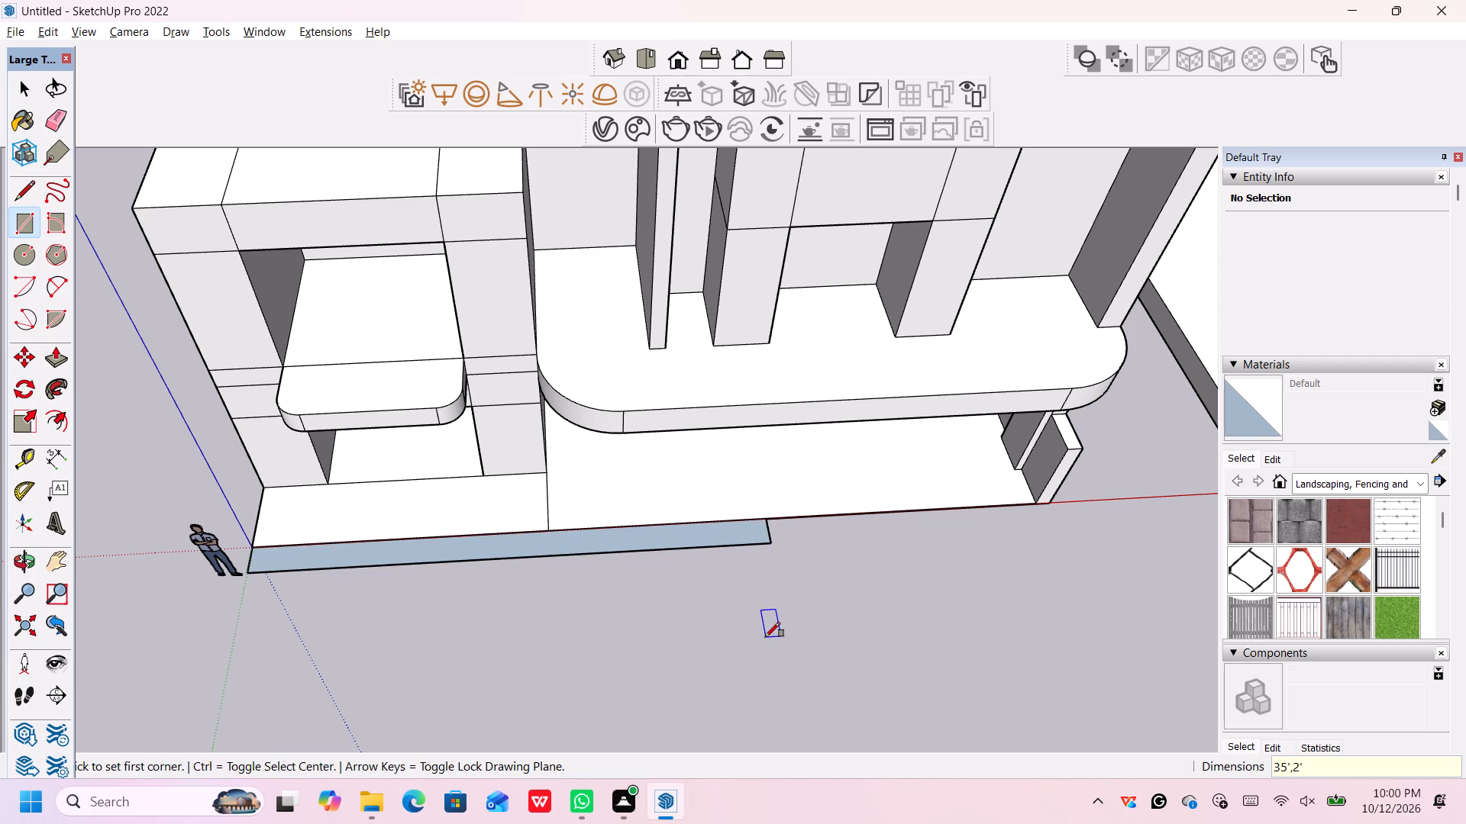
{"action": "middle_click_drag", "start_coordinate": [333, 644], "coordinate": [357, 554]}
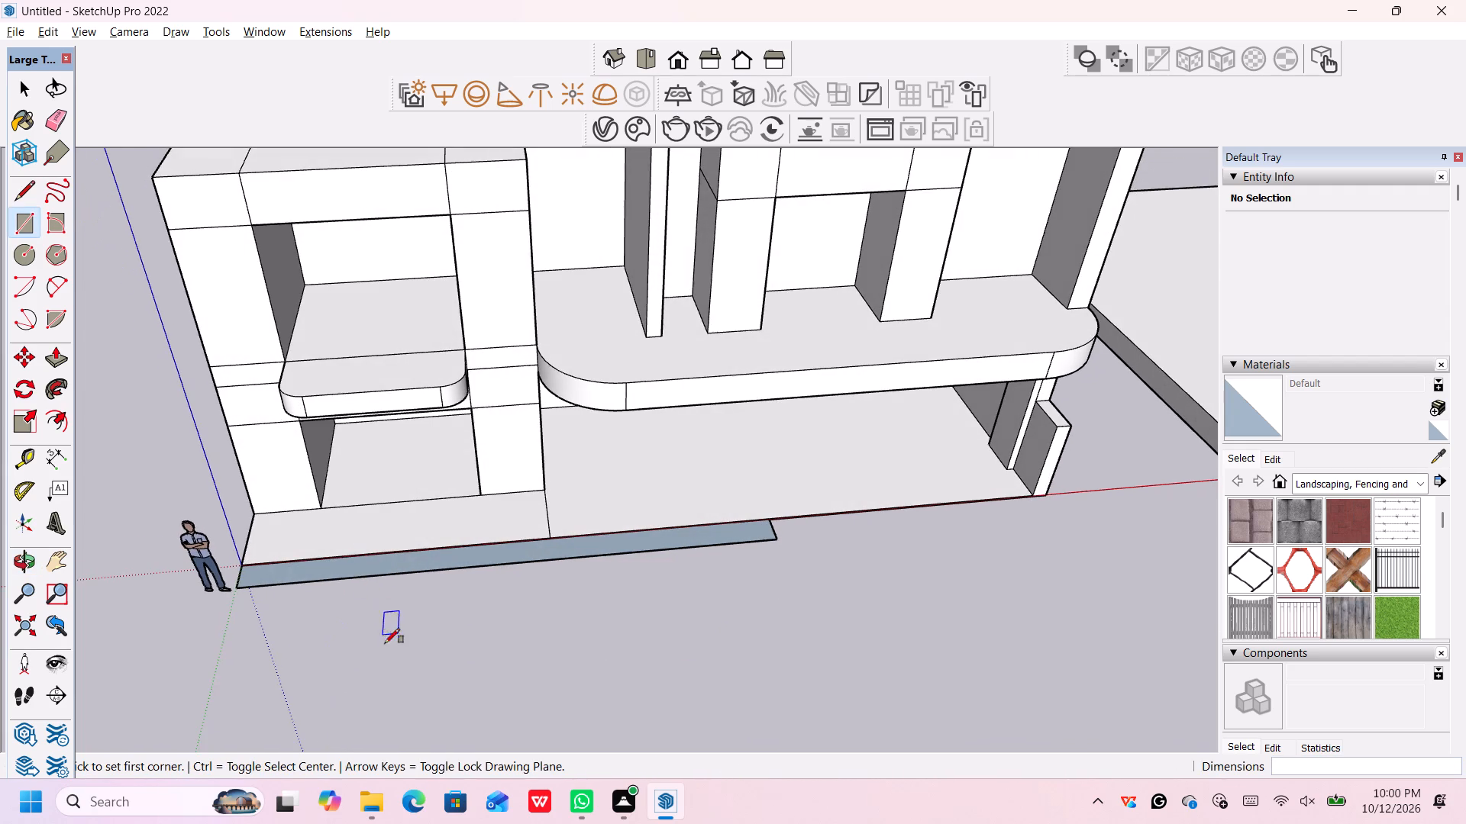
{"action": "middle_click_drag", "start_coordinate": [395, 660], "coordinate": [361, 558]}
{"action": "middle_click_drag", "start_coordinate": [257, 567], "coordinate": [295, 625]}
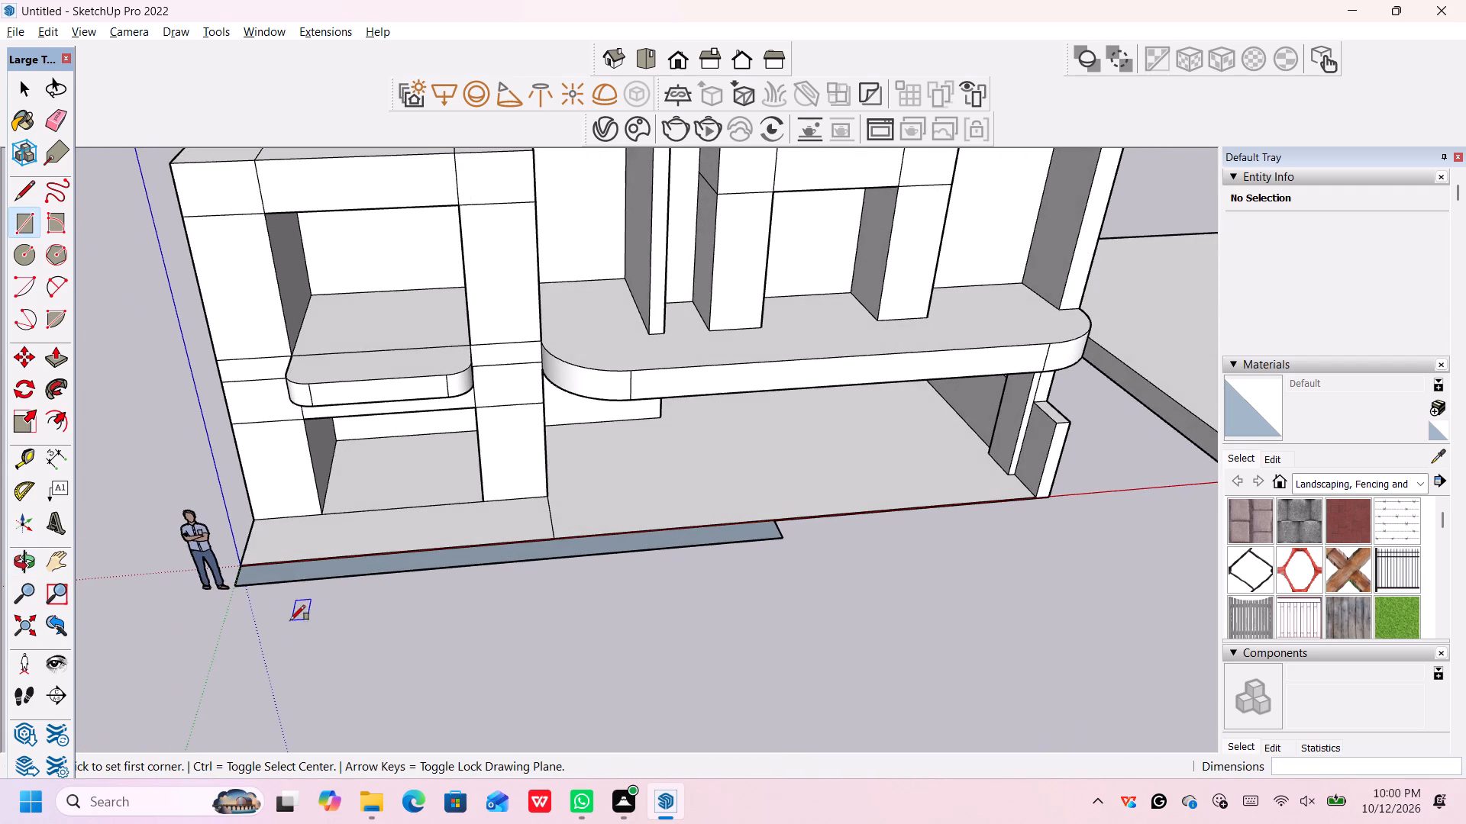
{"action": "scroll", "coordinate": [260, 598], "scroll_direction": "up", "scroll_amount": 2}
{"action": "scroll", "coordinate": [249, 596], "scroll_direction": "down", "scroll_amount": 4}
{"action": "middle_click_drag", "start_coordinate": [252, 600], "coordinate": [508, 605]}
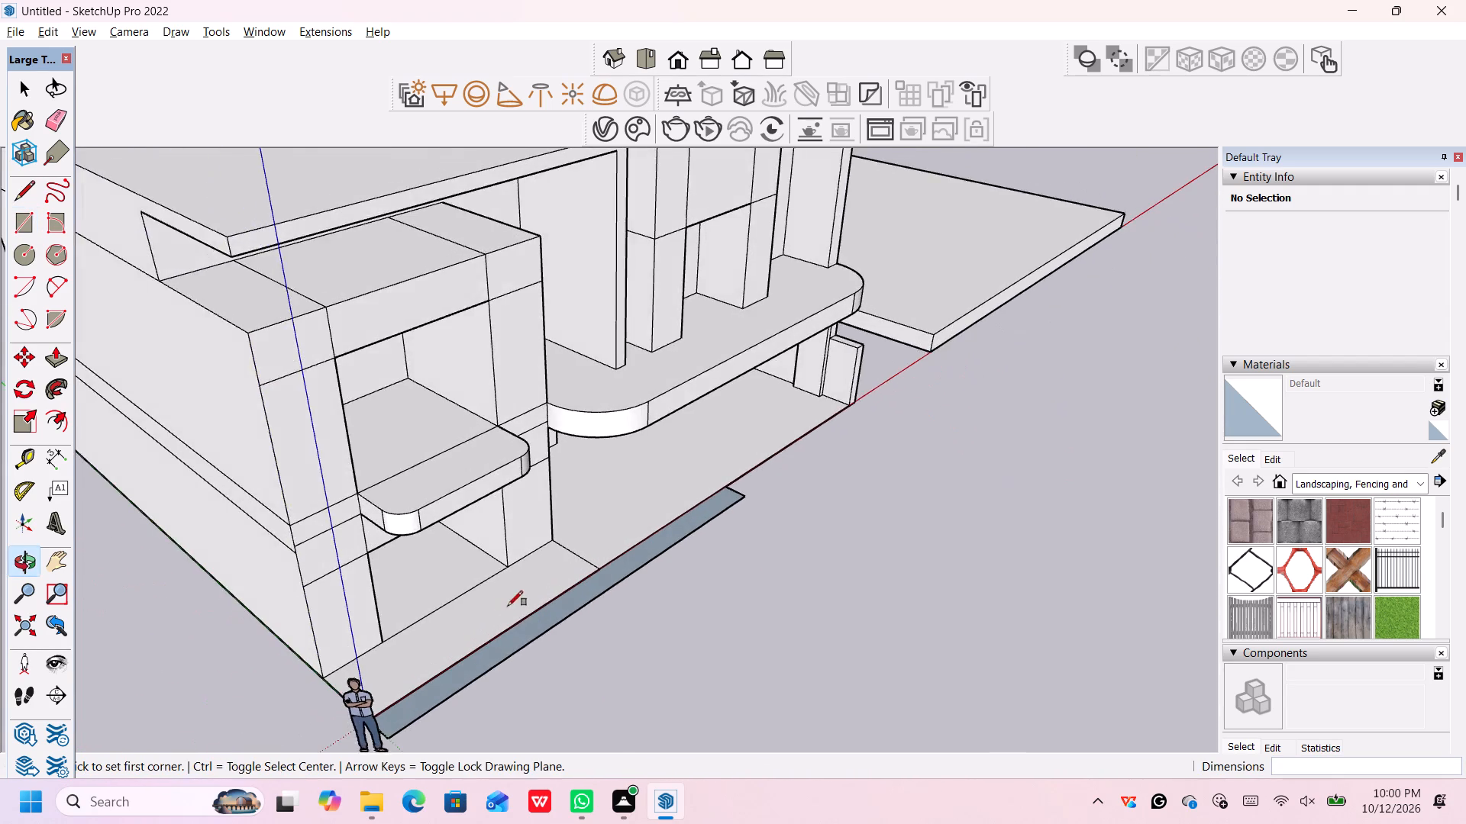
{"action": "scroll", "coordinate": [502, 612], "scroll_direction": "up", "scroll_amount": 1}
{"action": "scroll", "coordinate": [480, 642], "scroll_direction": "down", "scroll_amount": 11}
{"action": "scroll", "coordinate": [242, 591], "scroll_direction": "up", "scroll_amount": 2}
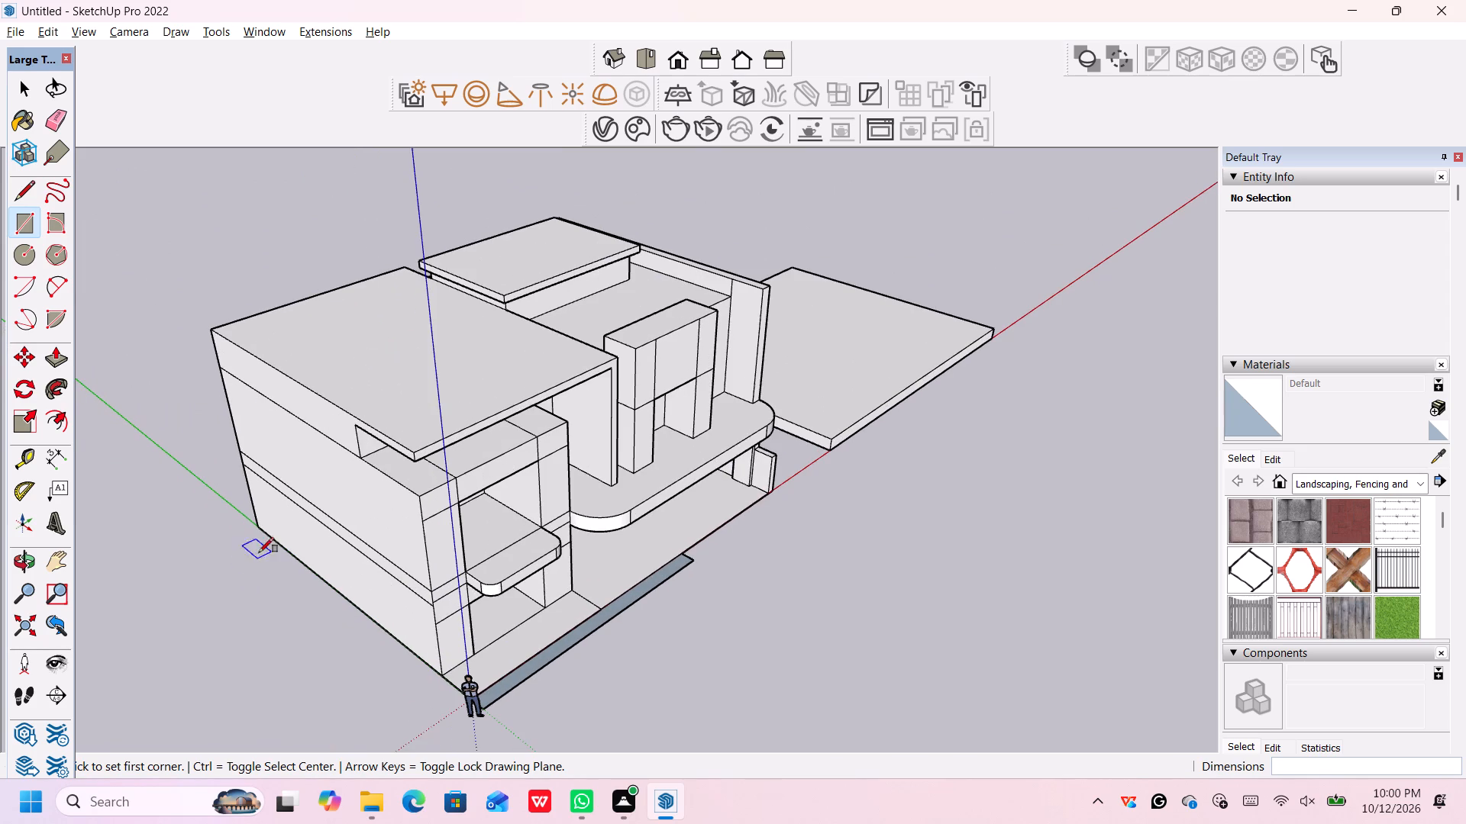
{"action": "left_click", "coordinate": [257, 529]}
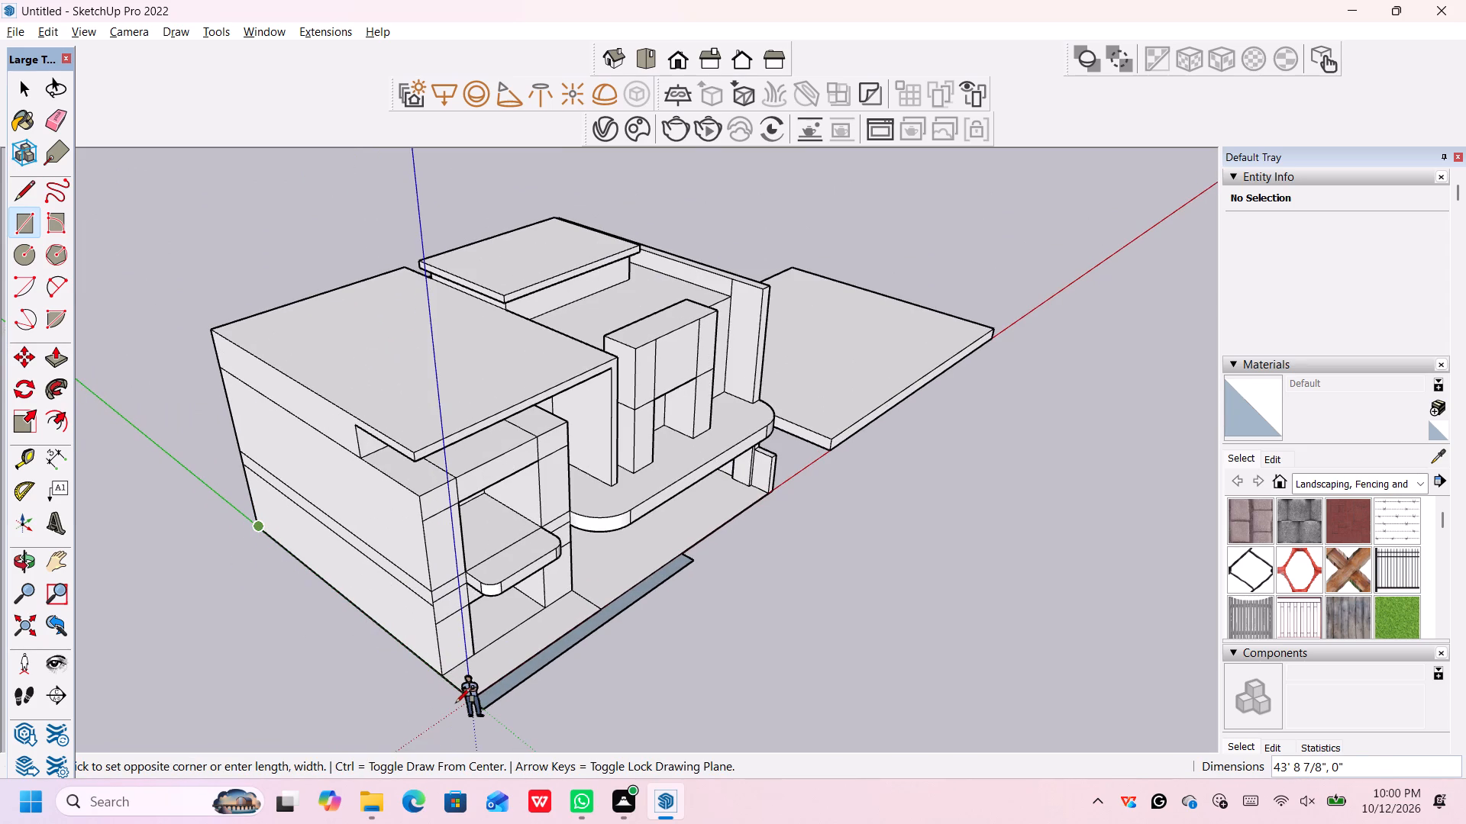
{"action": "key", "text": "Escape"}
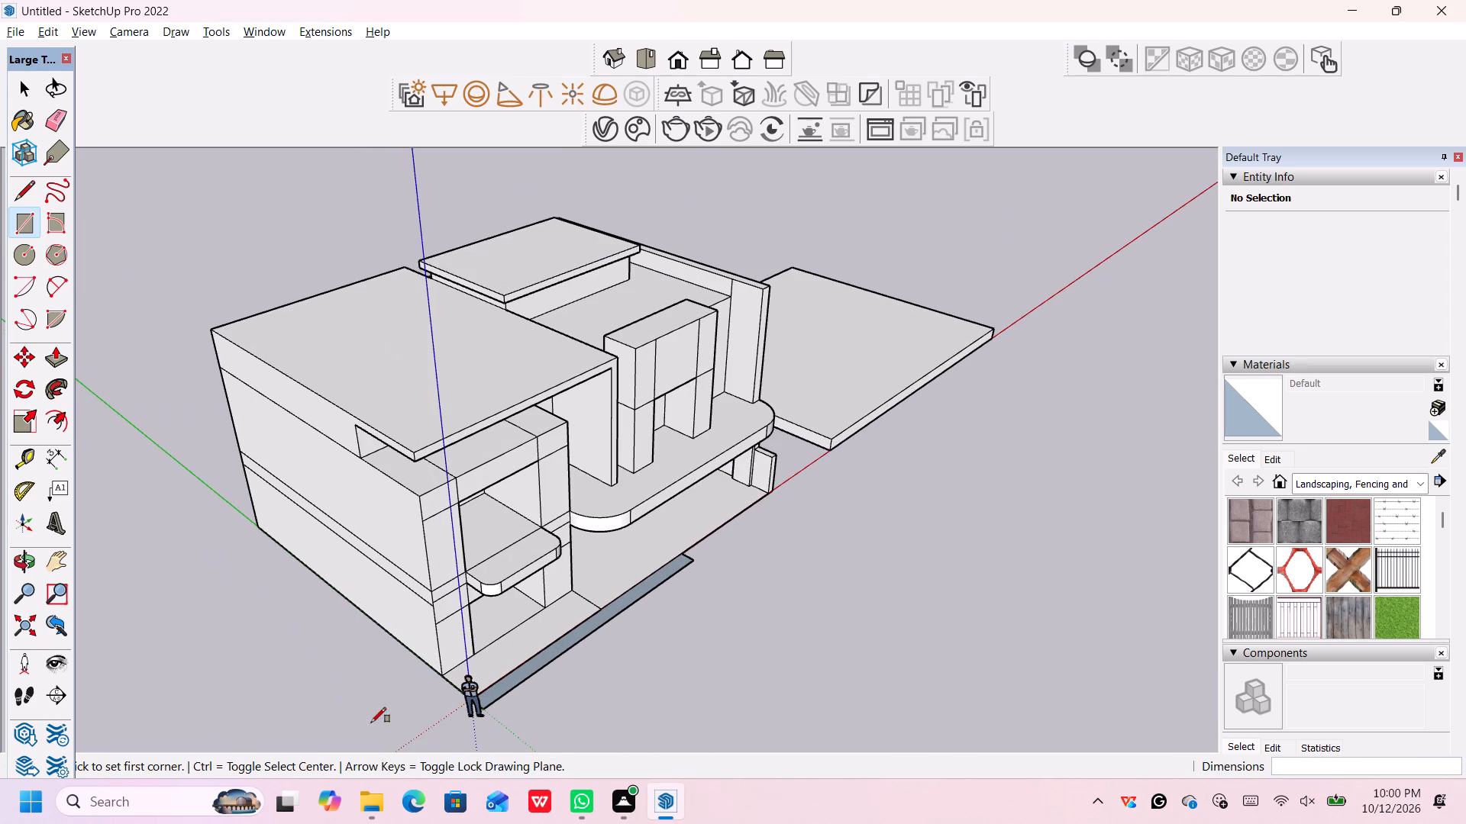
Draw a rectangle 5' by about 1' 4" on the floor at the porch's outer front corner, along the side edge.
{"action": "scroll", "coordinate": [489, 708], "scroll_direction": "up", "scroll_amount": 1}
{"action": "middle_click_drag", "start_coordinate": [489, 709], "coordinate": [228, 768]}
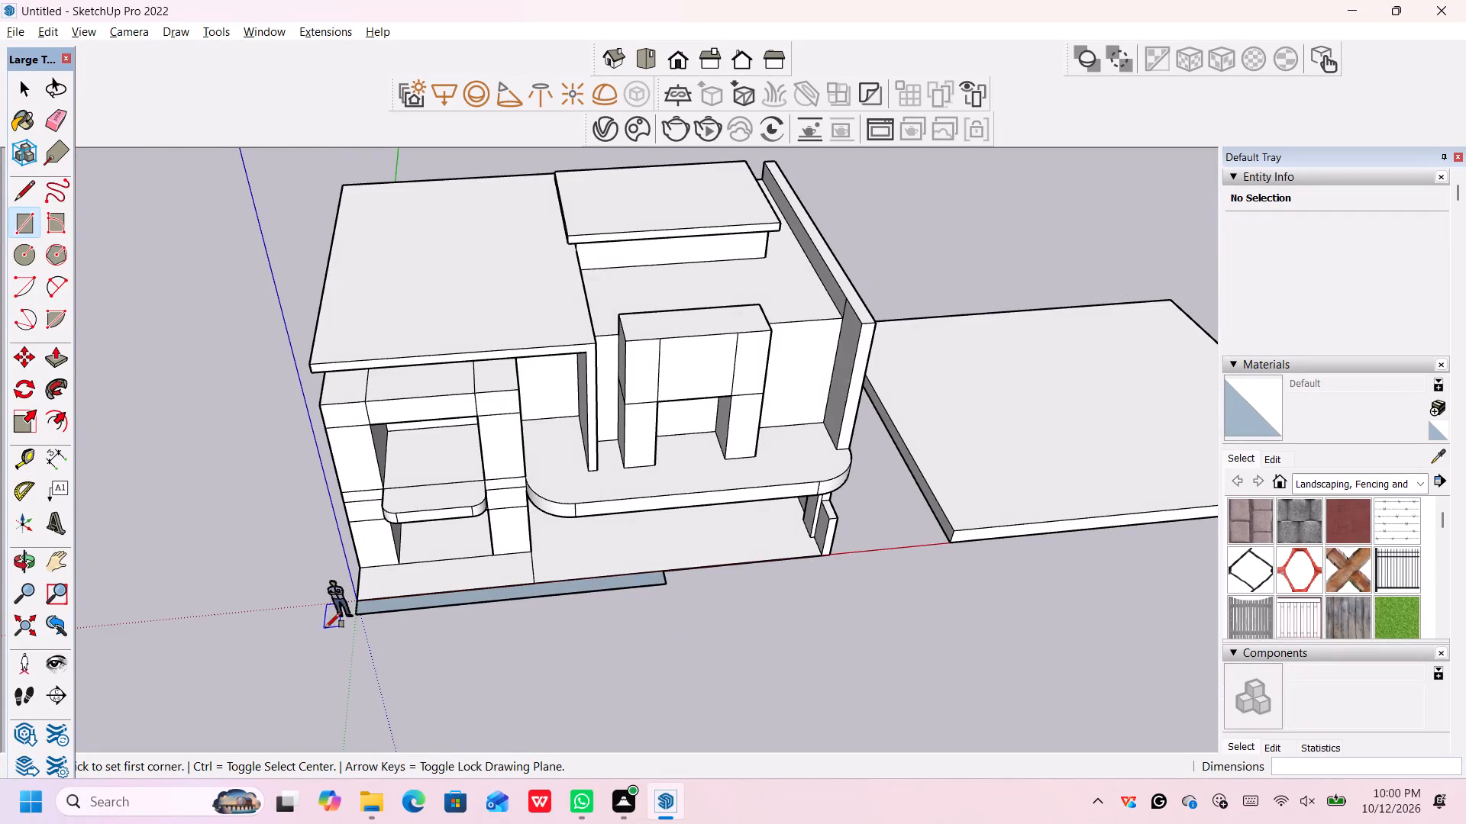
{"action": "scroll", "coordinate": [339, 625], "scroll_direction": "up", "scroll_amount": 5}
{"action": "left_click", "coordinate": [365, 589]}
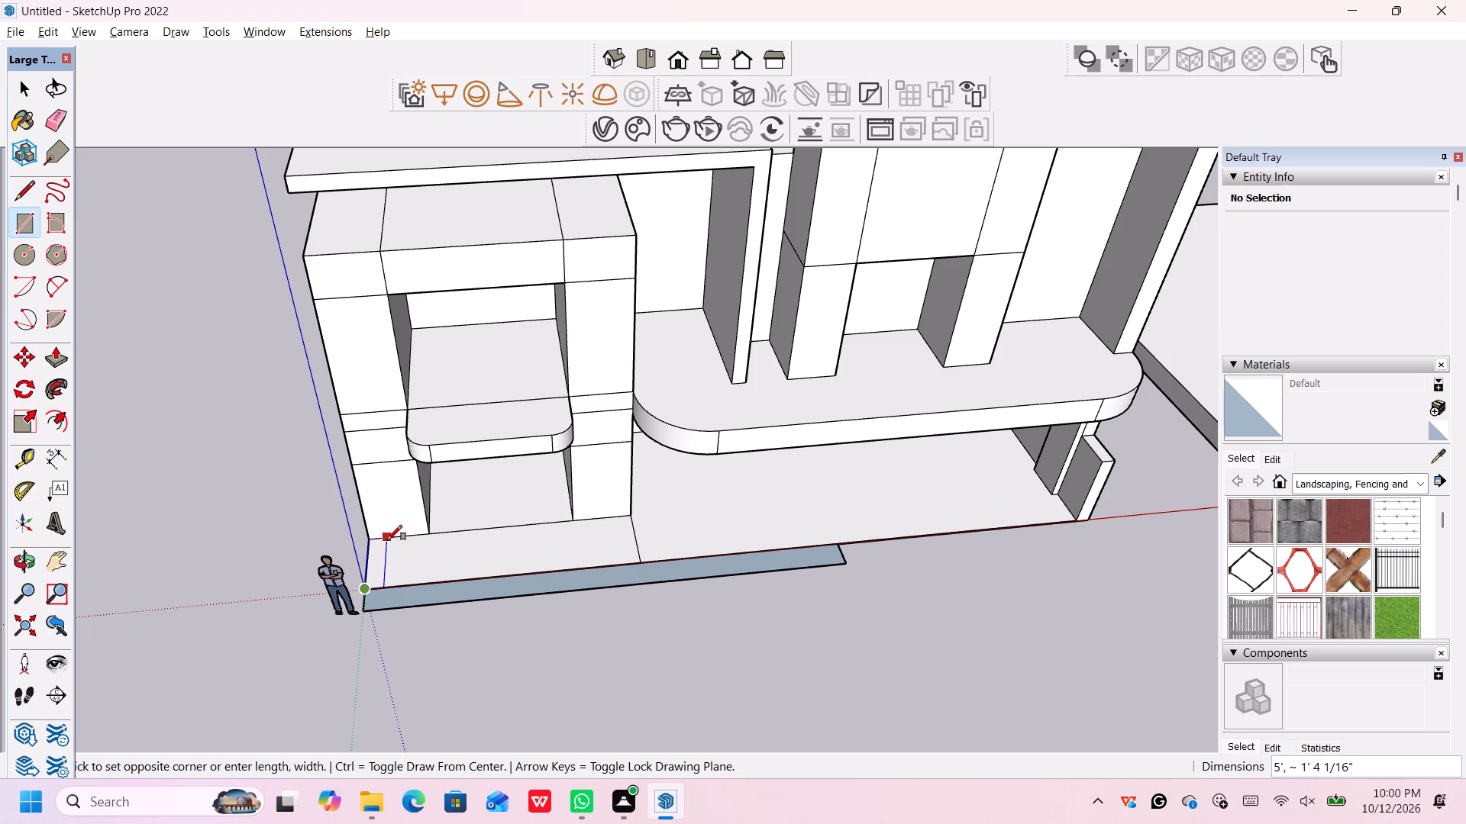
{"action": "left_click", "coordinate": [387, 540]}
Extrude the small rectangle at the porch's outer front corner upward 5'.
{"action": "scroll", "coordinate": [487, 692], "scroll_direction": "down", "scroll_amount": 5}
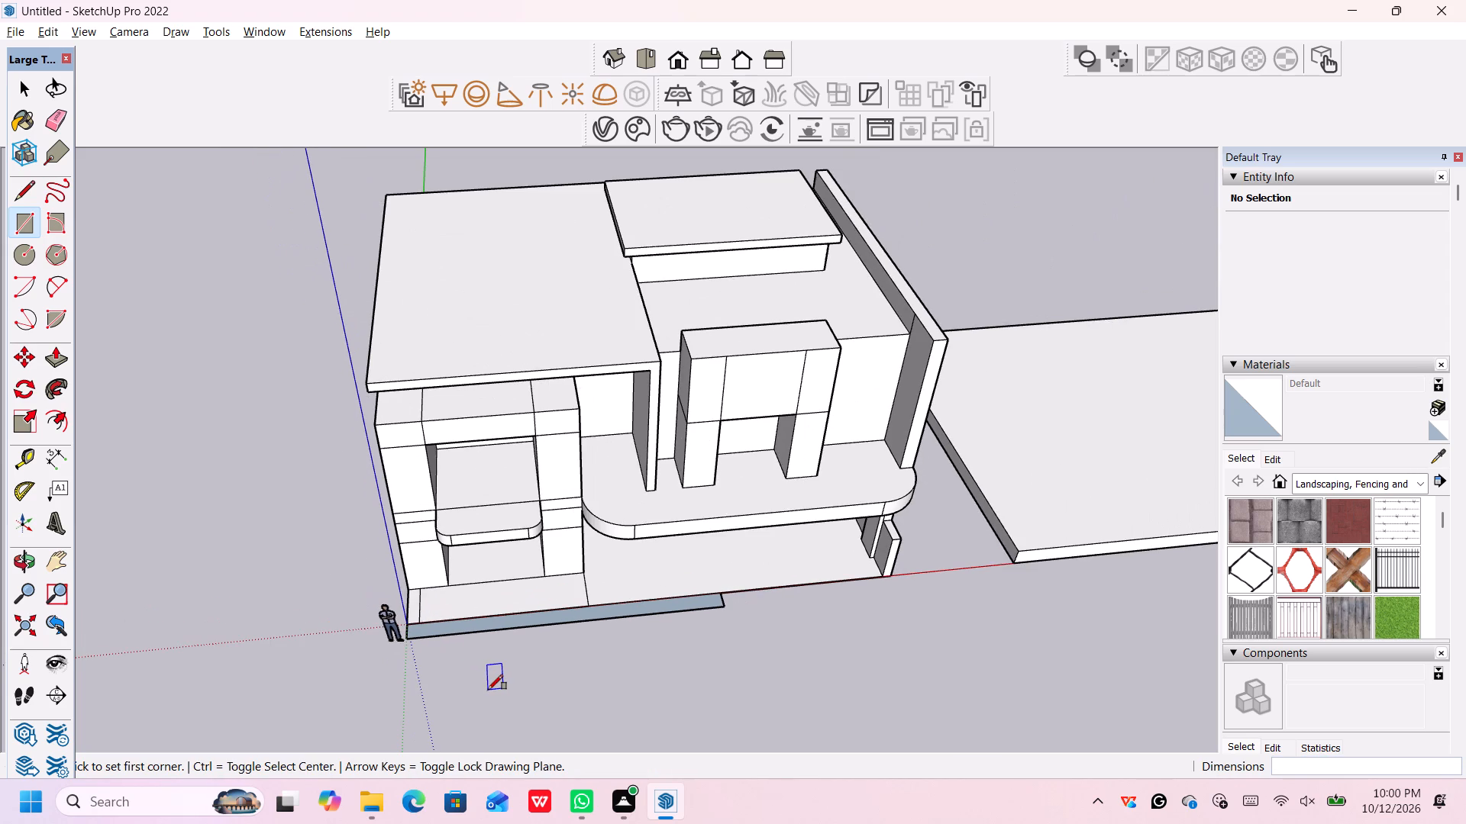
{"action": "key", "text": "space"}
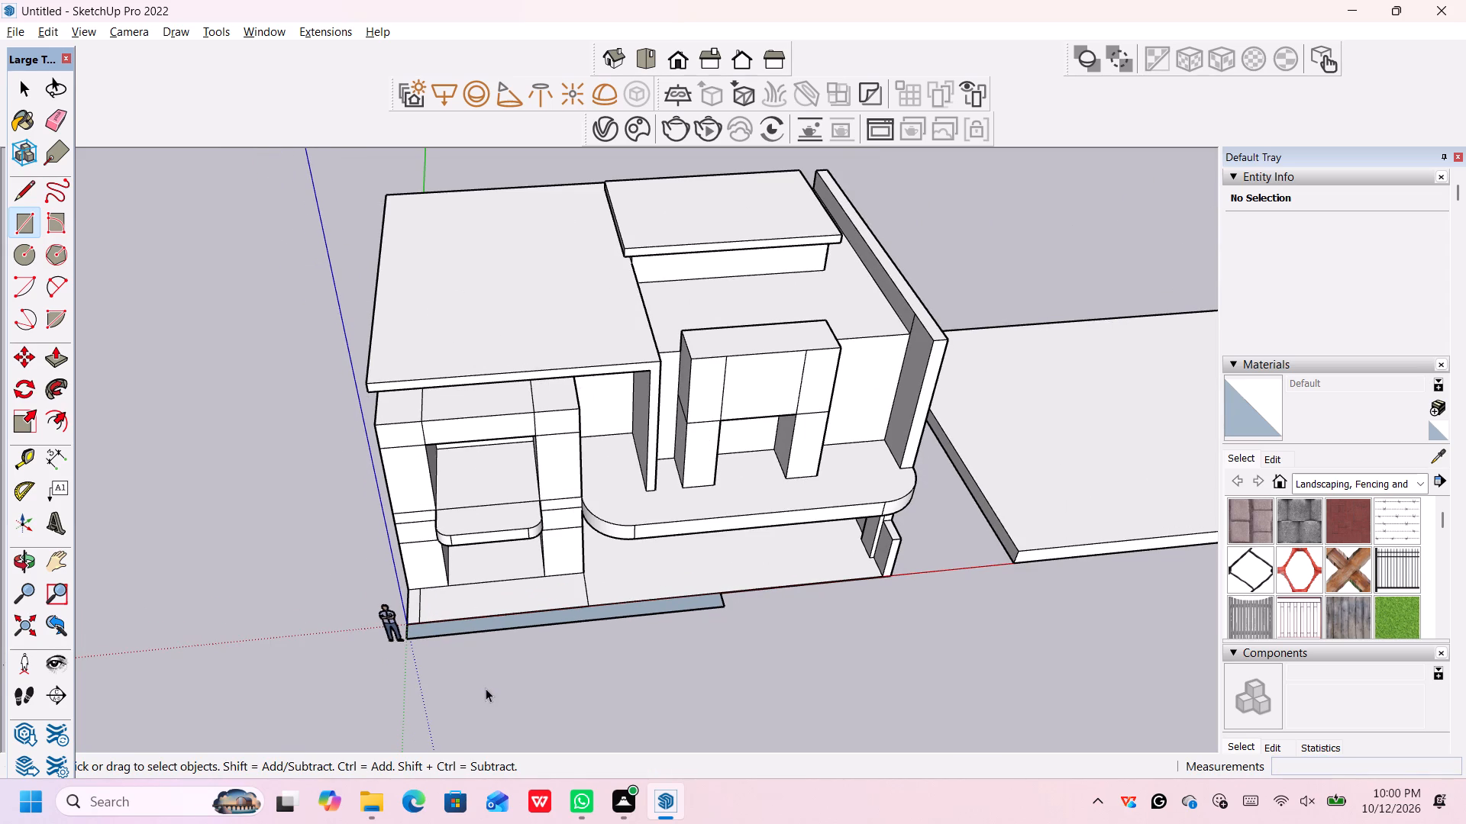
{"action": "key", "text": "p"}
{"action": "left_click", "coordinate": [411, 607]}
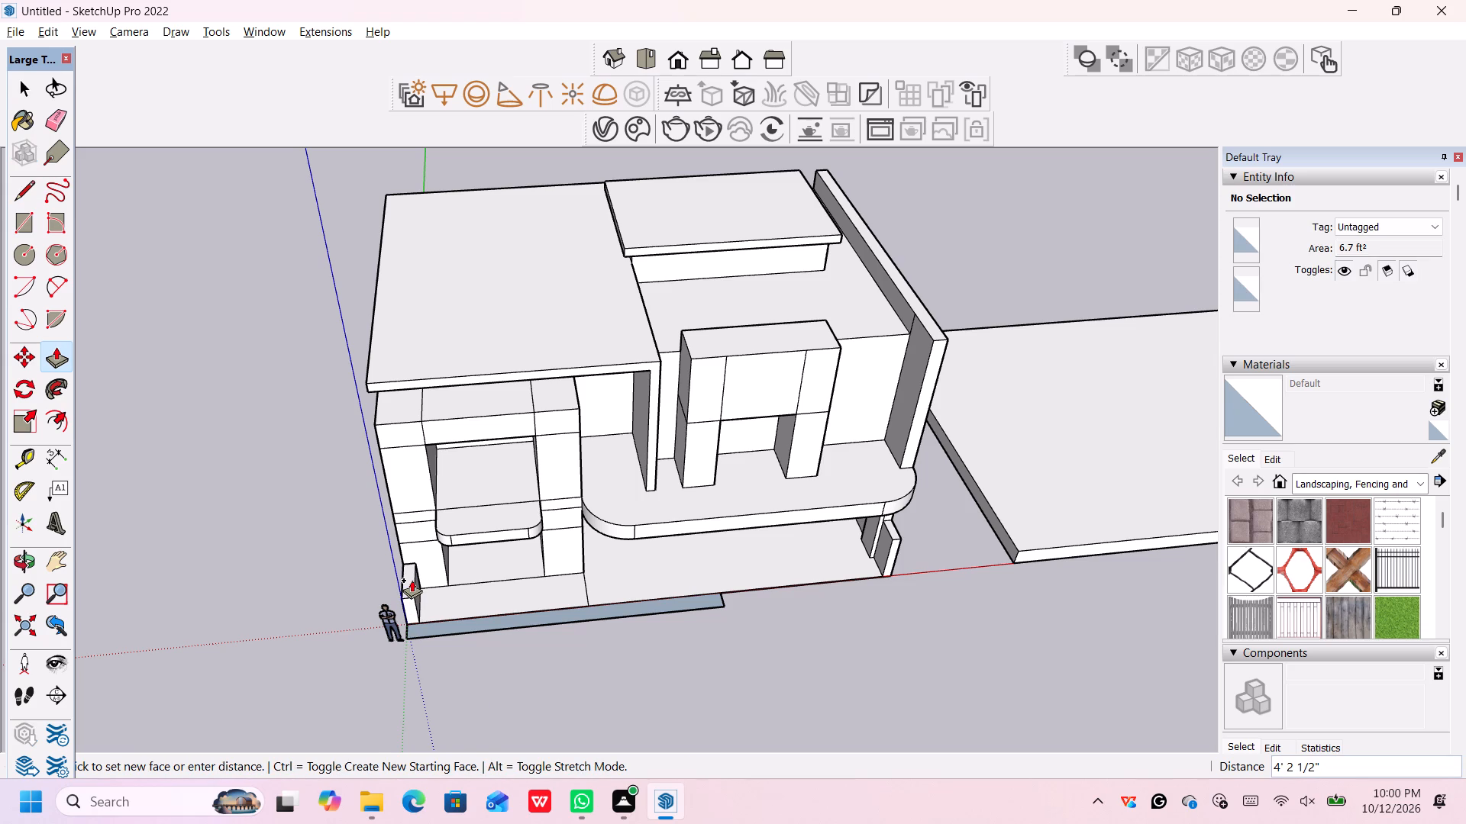
{"action": "scroll", "coordinate": [412, 580], "scroll_direction": "down", "scroll_amount": 3}
{"action": "middle_click_drag", "start_coordinate": [413, 578], "coordinate": [409, 438]}
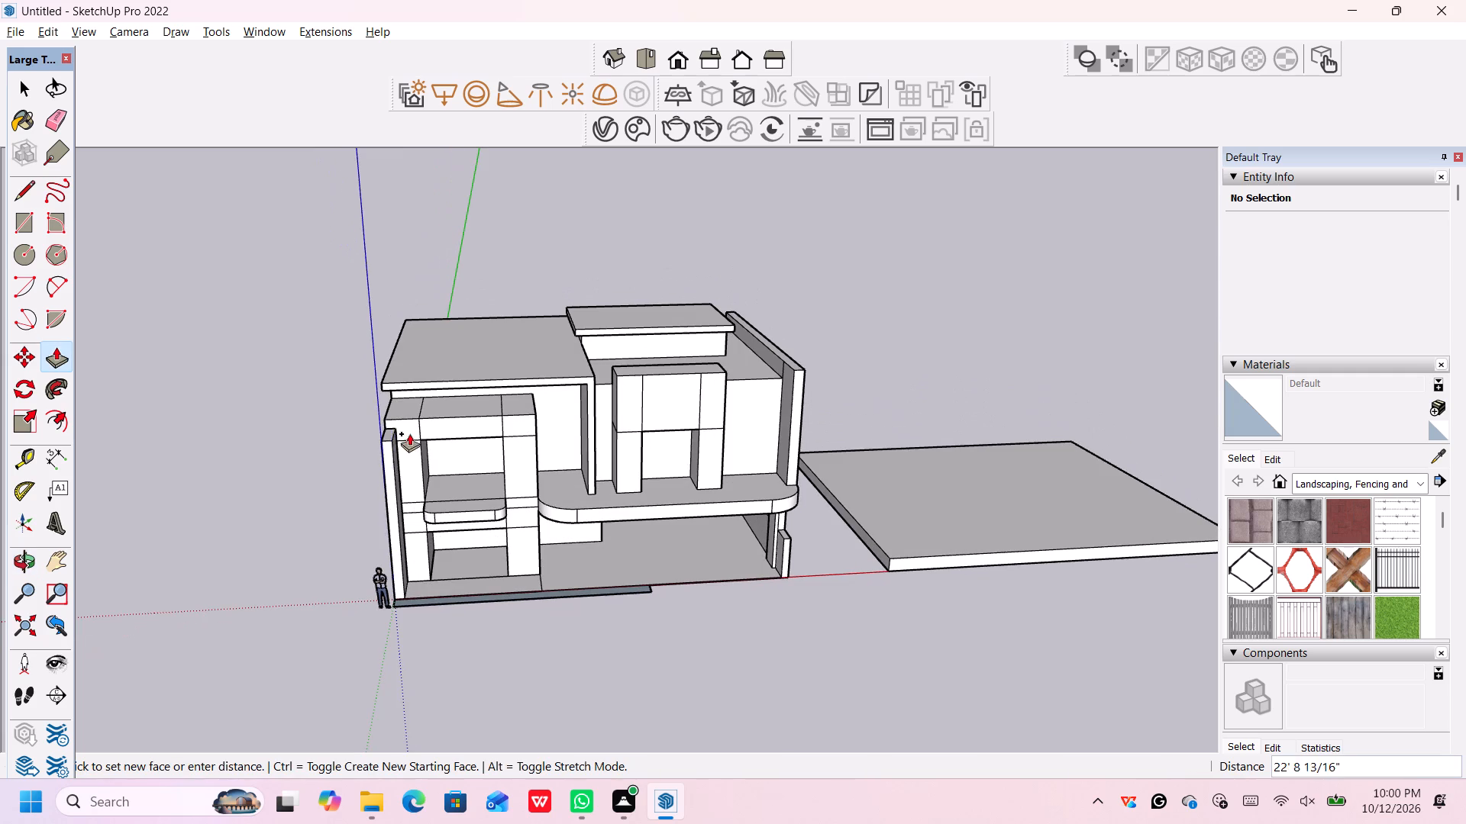
{"action": "scroll", "coordinate": [404, 530], "scroll_direction": "up", "scroll_amount": 5}
{"action": "scroll", "coordinate": [416, 571], "scroll_direction": "down", "scroll_amount": 1}
{"action": "middle_click_drag", "start_coordinate": [418, 573], "coordinate": [420, 456]}
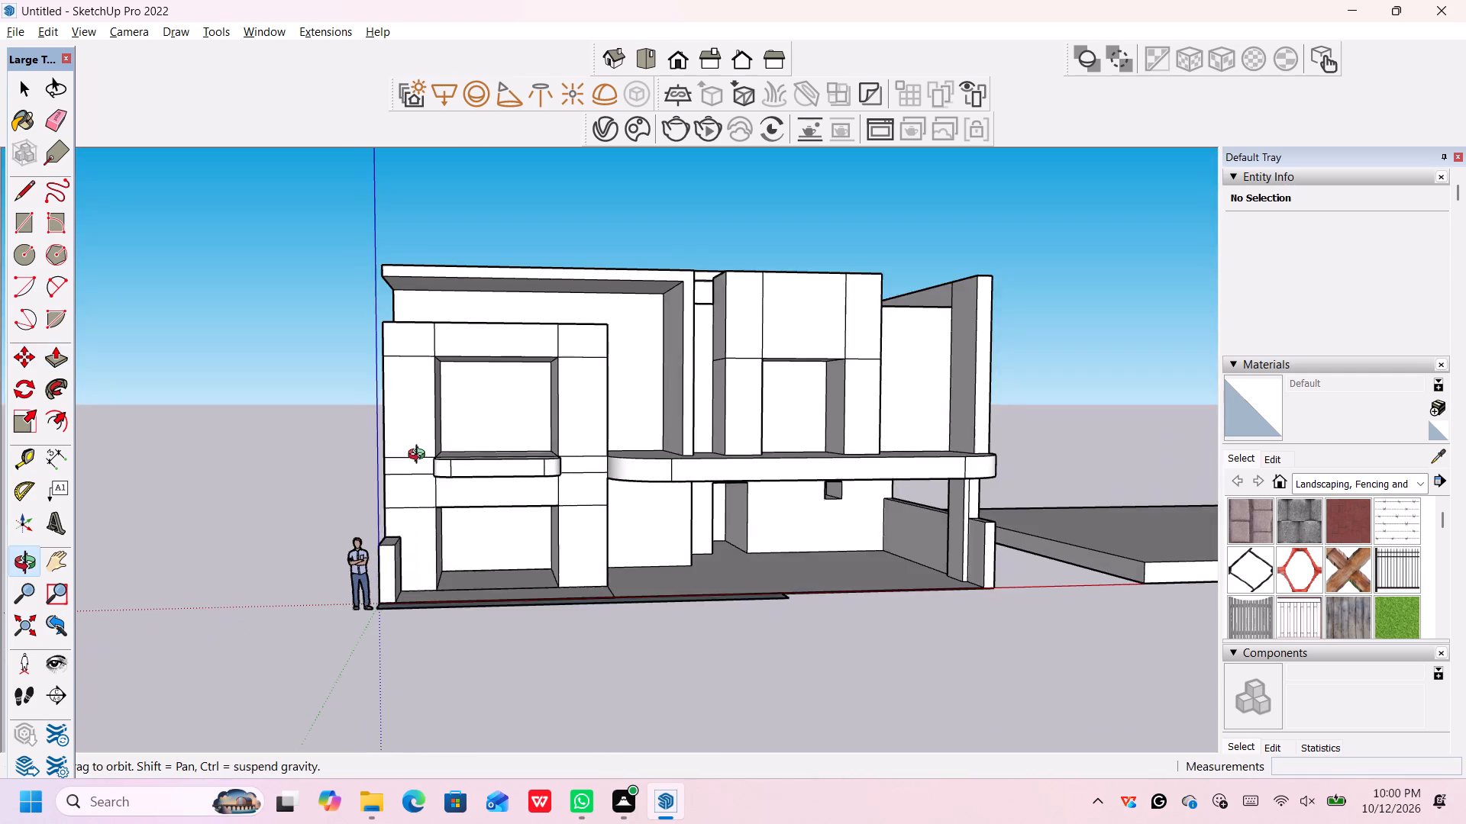
{"action": "middle_click_drag", "start_coordinate": [420, 456], "coordinate": [420, 452]}
{"action": "scroll", "coordinate": [417, 494], "scroll_direction": "up", "scroll_amount": 3}
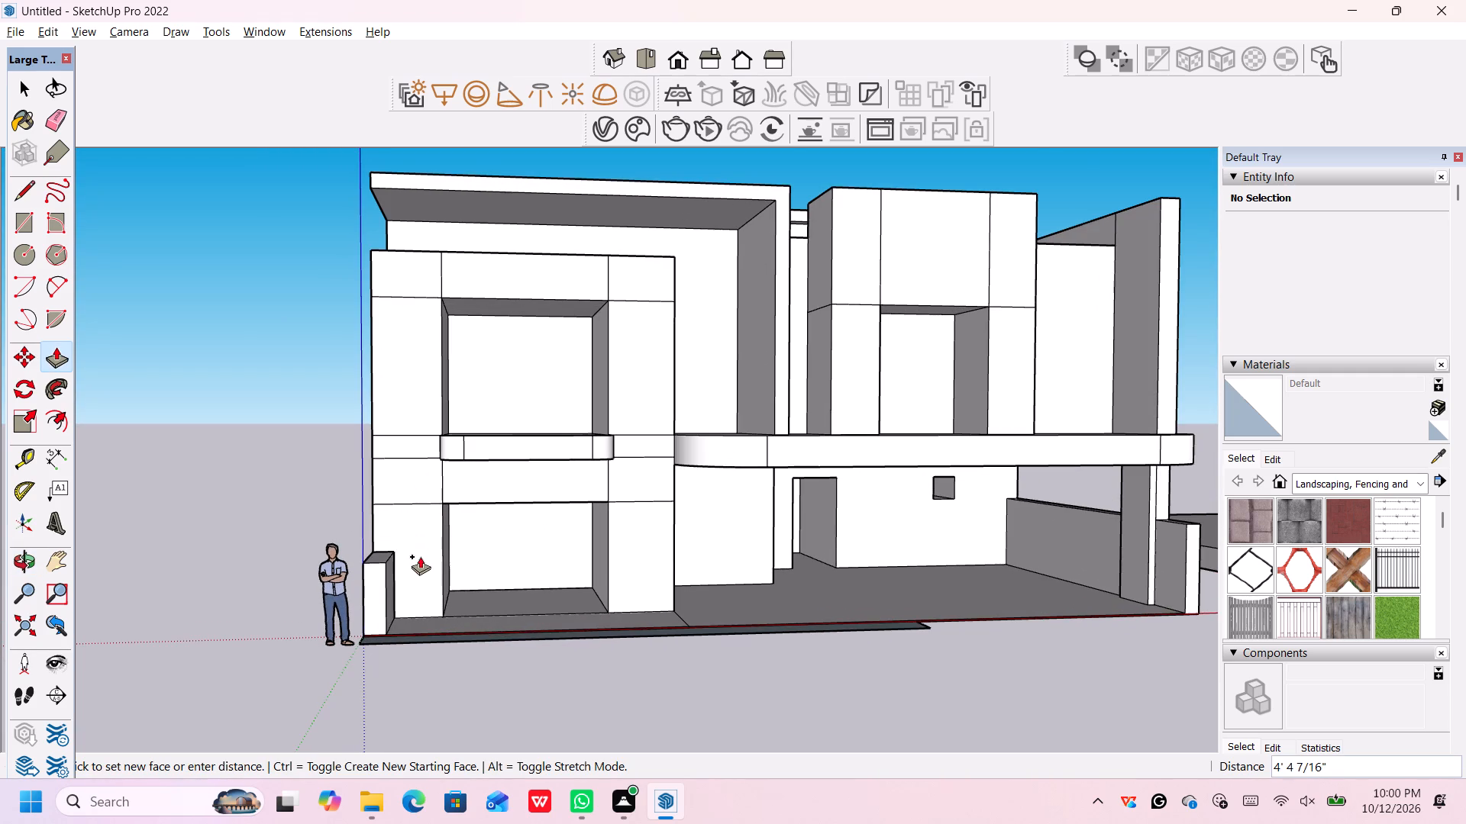
{"action": "scroll", "coordinate": [420, 556], "scroll_direction": "up", "scroll_amount": 3}
{"action": "scroll", "coordinate": [420, 555], "scroll_direction": "down", "scroll_amount": 1}
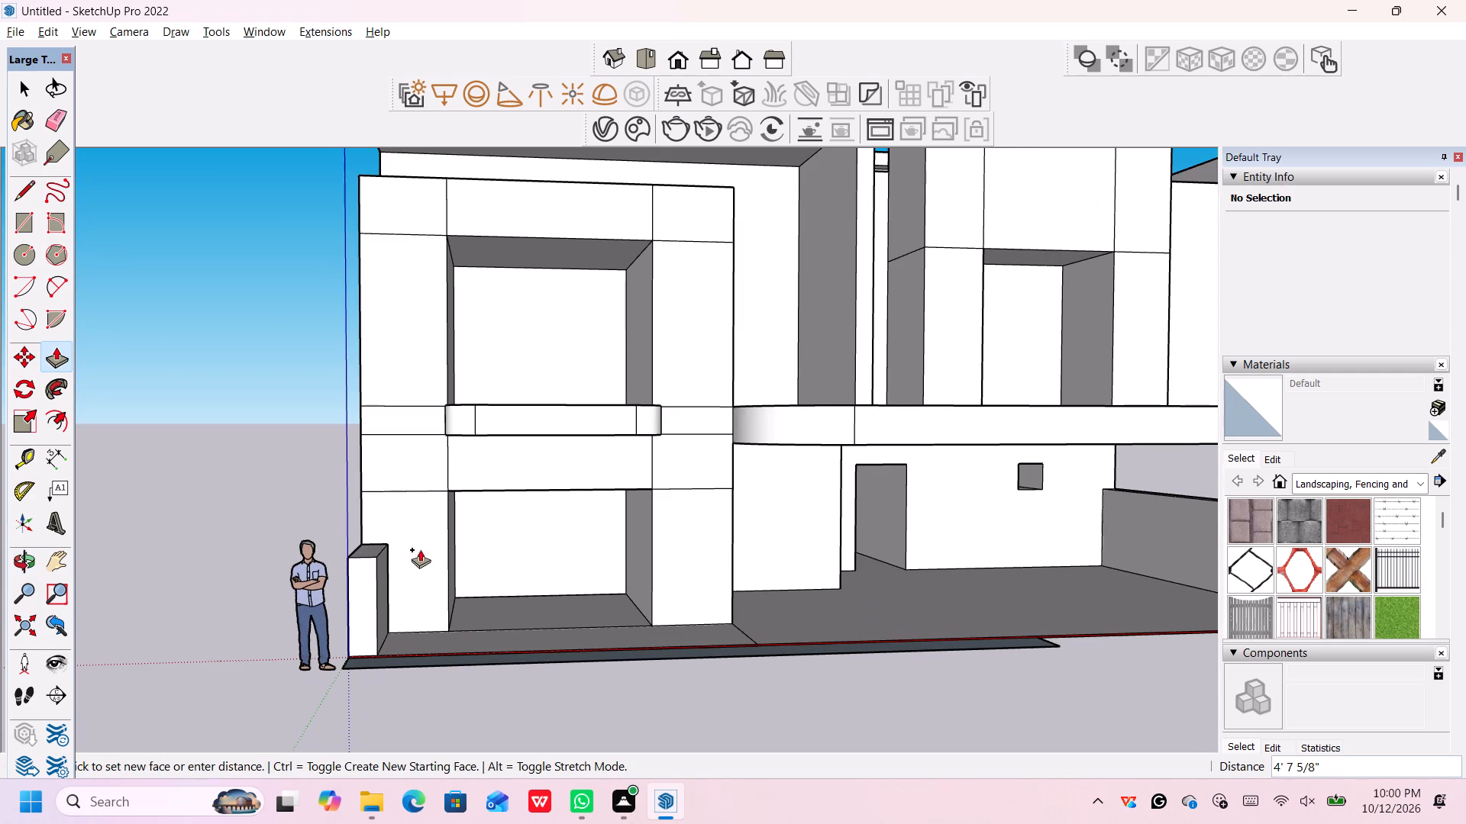
{"action": "type", "text": "5'"}
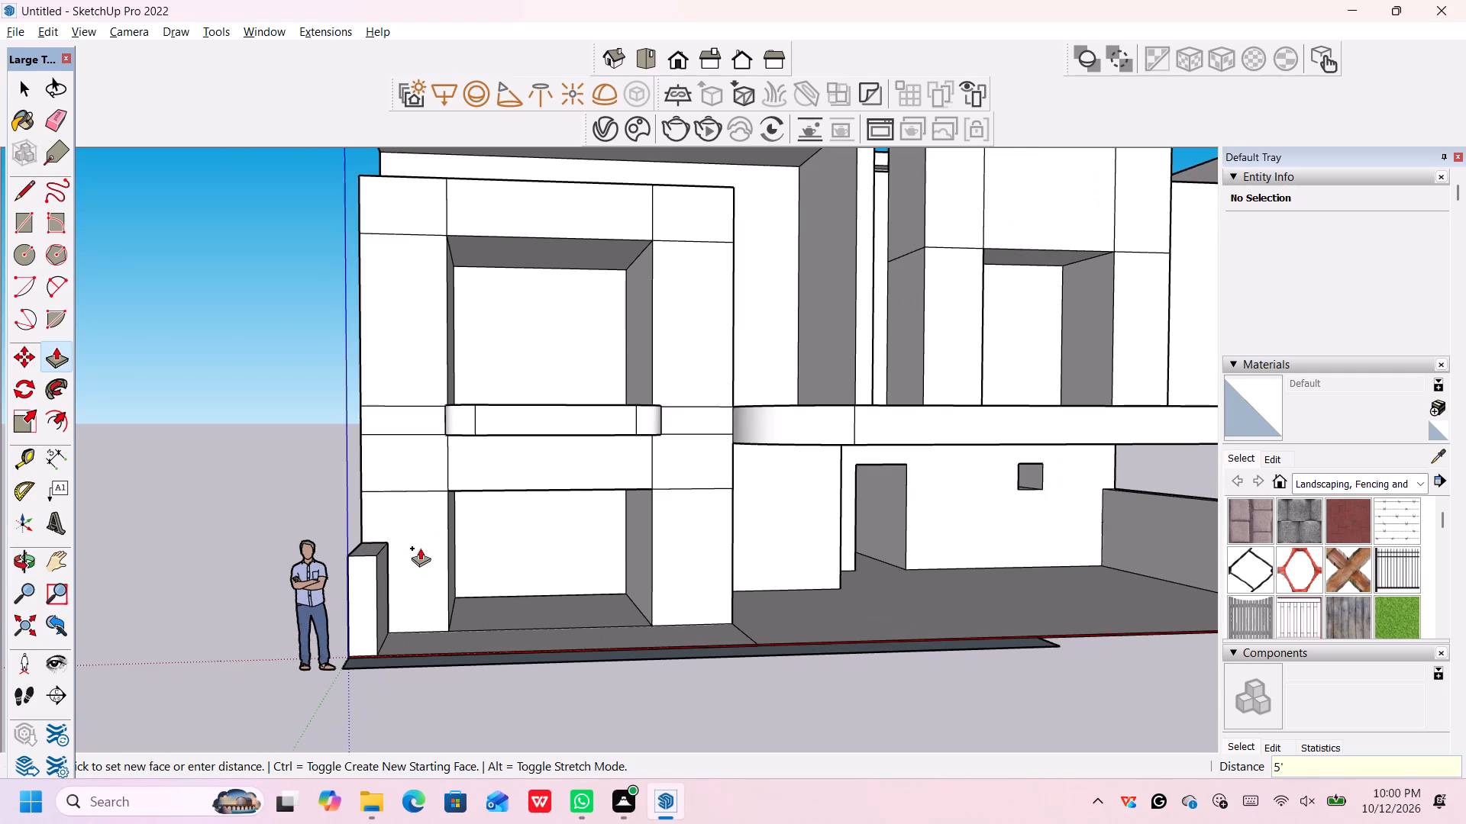
{"action": "key", "text": "Return"}
{"action": "scroll", "coordinate": [431, 533], "scroll_direction": "down", "scroll_amount": 11}
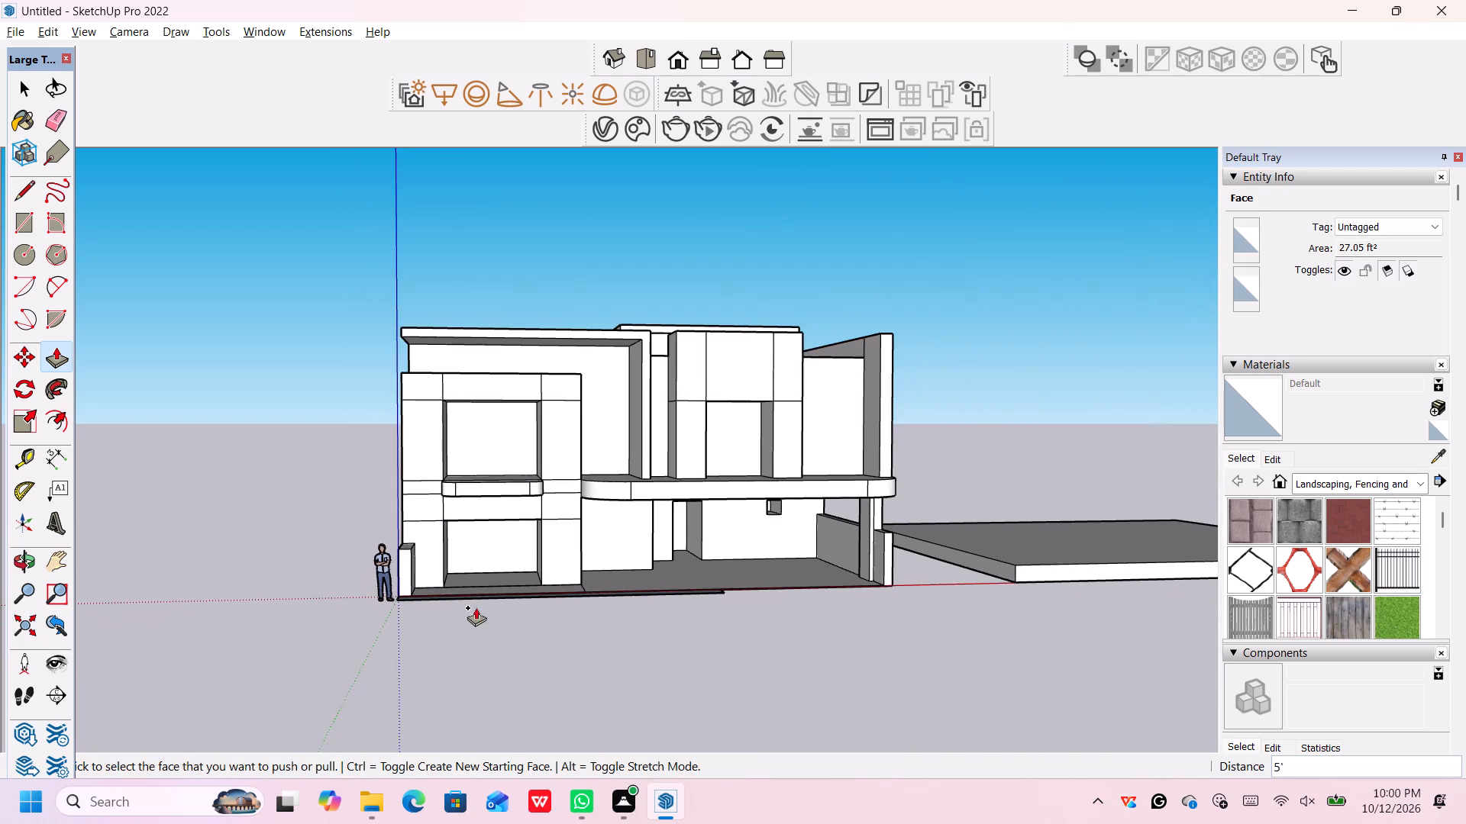
Extrude the 35' by 2' ground strip along the villa's front upward to the height of the low side wall at the porch corner.
{"action": "middle_click_drag", "start_coordinate": [476, 610], "coordinate": [477, 744]}
{"action": "left_click", "coordinate": [510, 628]}
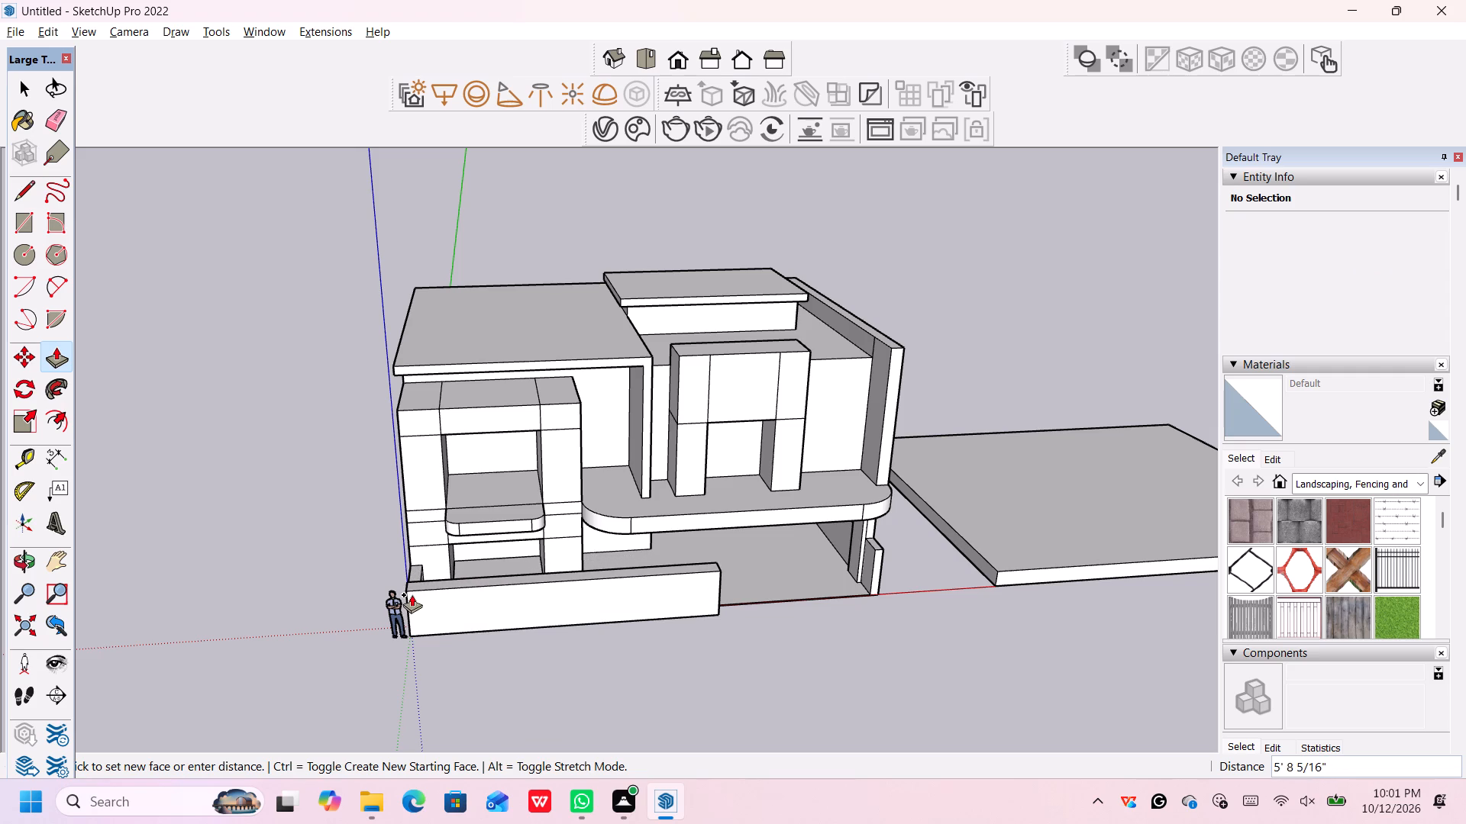
{"action": "scroll", "coordinate": [412, 594], "scroll_direction": "up", "scroll_amount": 11}
{"action": "middle_click", "coordinate": [414, 594]}
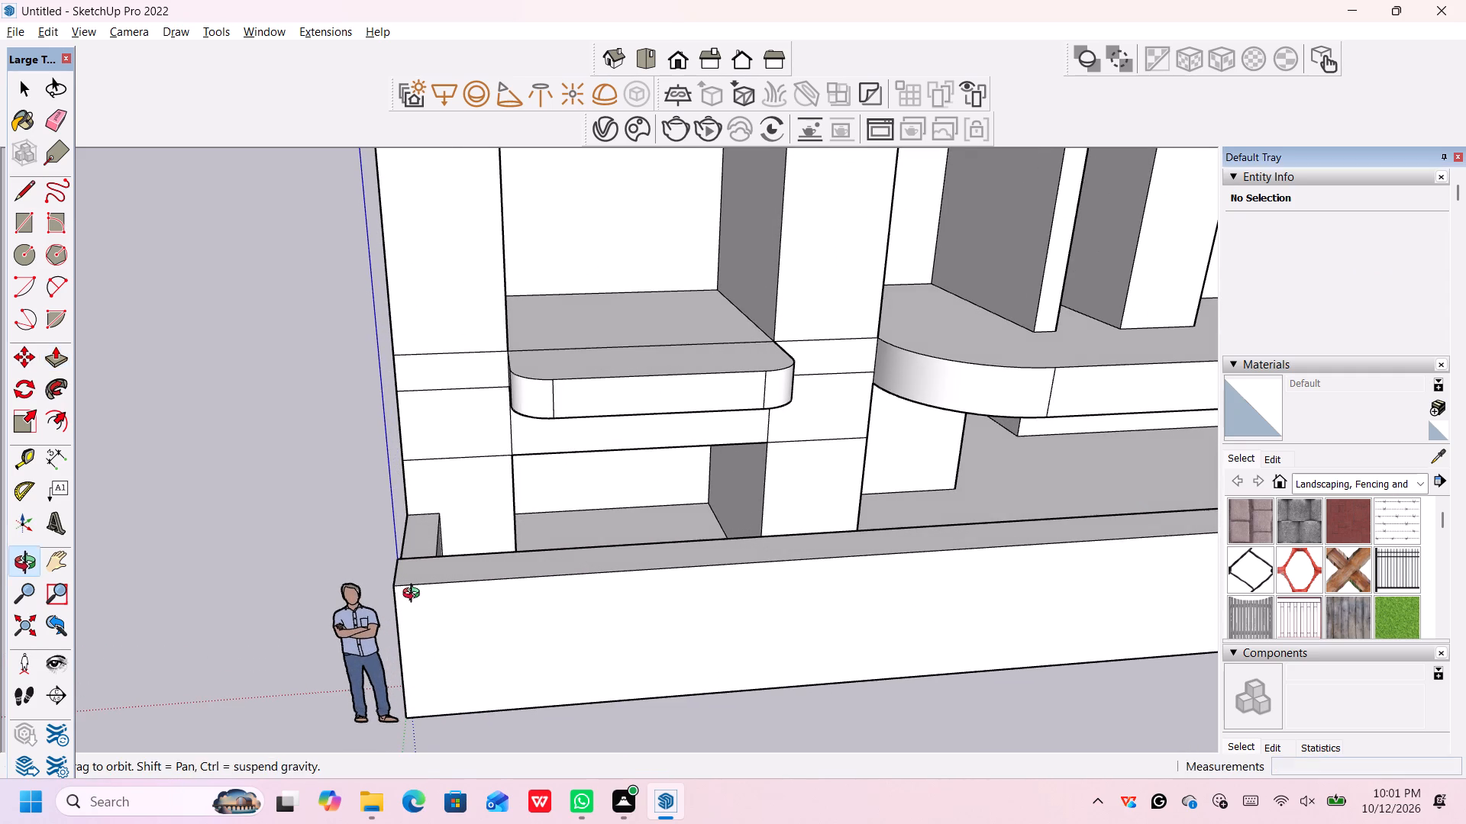
{"action": "middle_click_drag", "start_coordinate": [401, 564], "coordinate": [651, 617]}
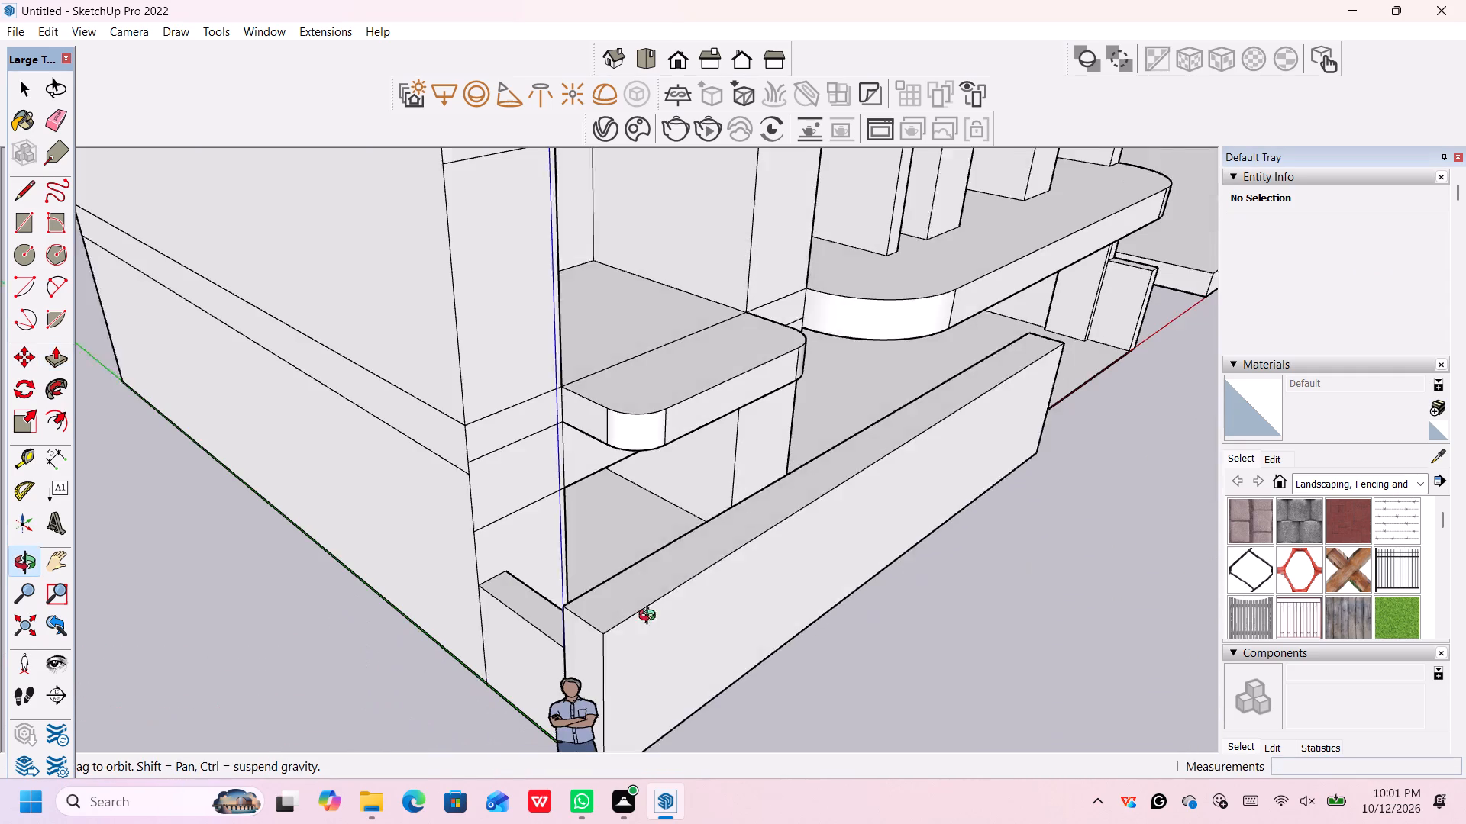
{"action": "middle_click_drag", "start_coordinate": [651, 617], "coordinate": [659, 613]}
{"action": "left_click", "coordinate": [581, 645]}
Examine the long front wall against the villa's front elevation from lower angles and varying distances.
{"action": "scroll", "coordinate": [827, 608], "scroll_direction": "down", "scroll_amount": 13}
{"action": "middle_click_drag", "start_coordinate": [1014, 594], "coordinate": [850, 484]}
{"action": "scroll", "coordinate": [861, 546], "scroll_direction": "up", "scroll_amount": 1}
{"action": "scroll", "coordinate": [1040, 616], "scroll_direction": "down", "scroll_amount": 4}
{"action": "middle_click_drag", "start_coordinate": [1034, 629], "coordinate": [810, 482]}
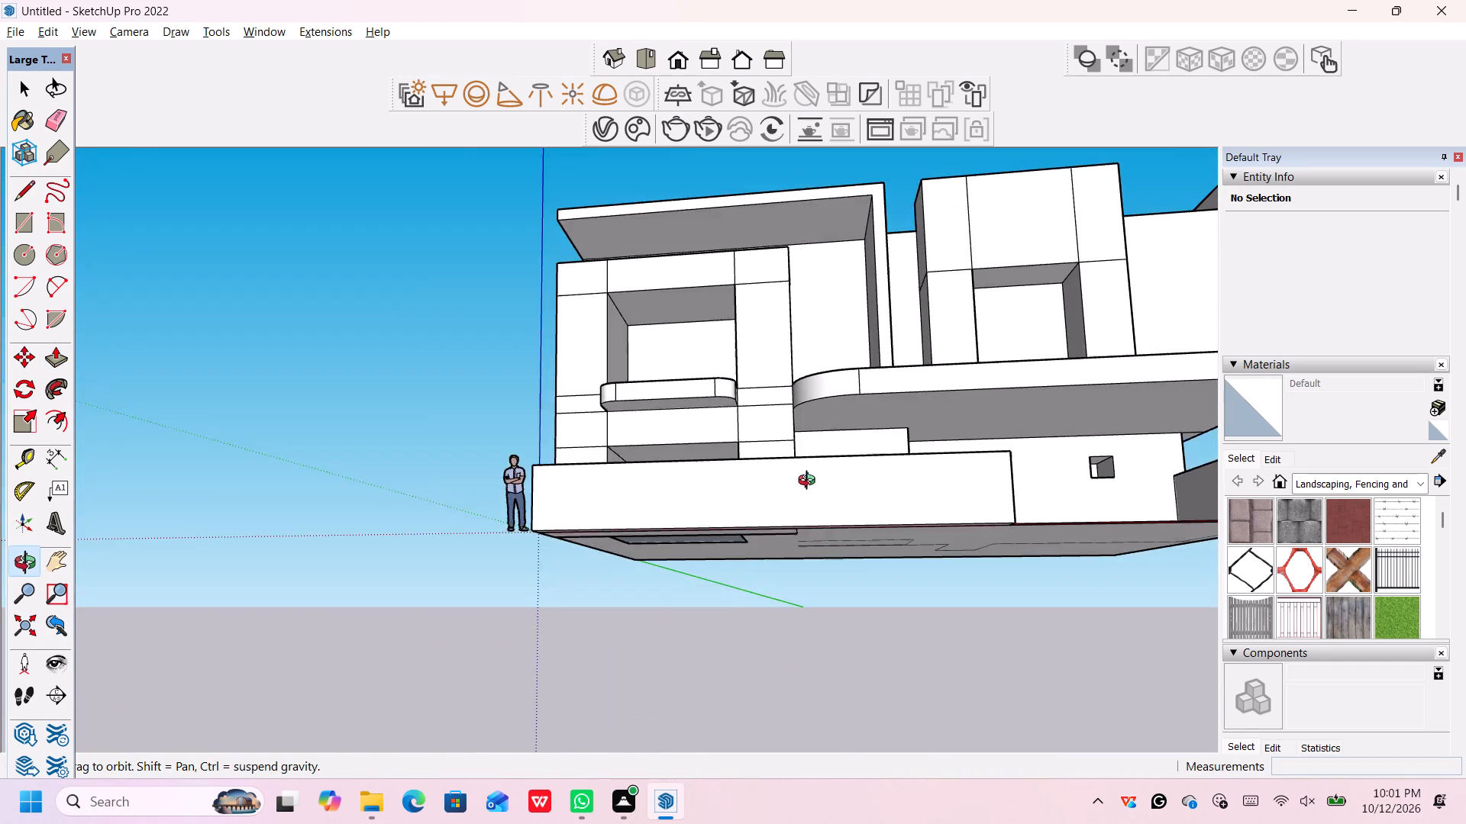
{"action": "middle_click_drag", "start_coordinate": [810, 482], "coordinate": [859, 537]}
{"action": "key", "text": "space"}
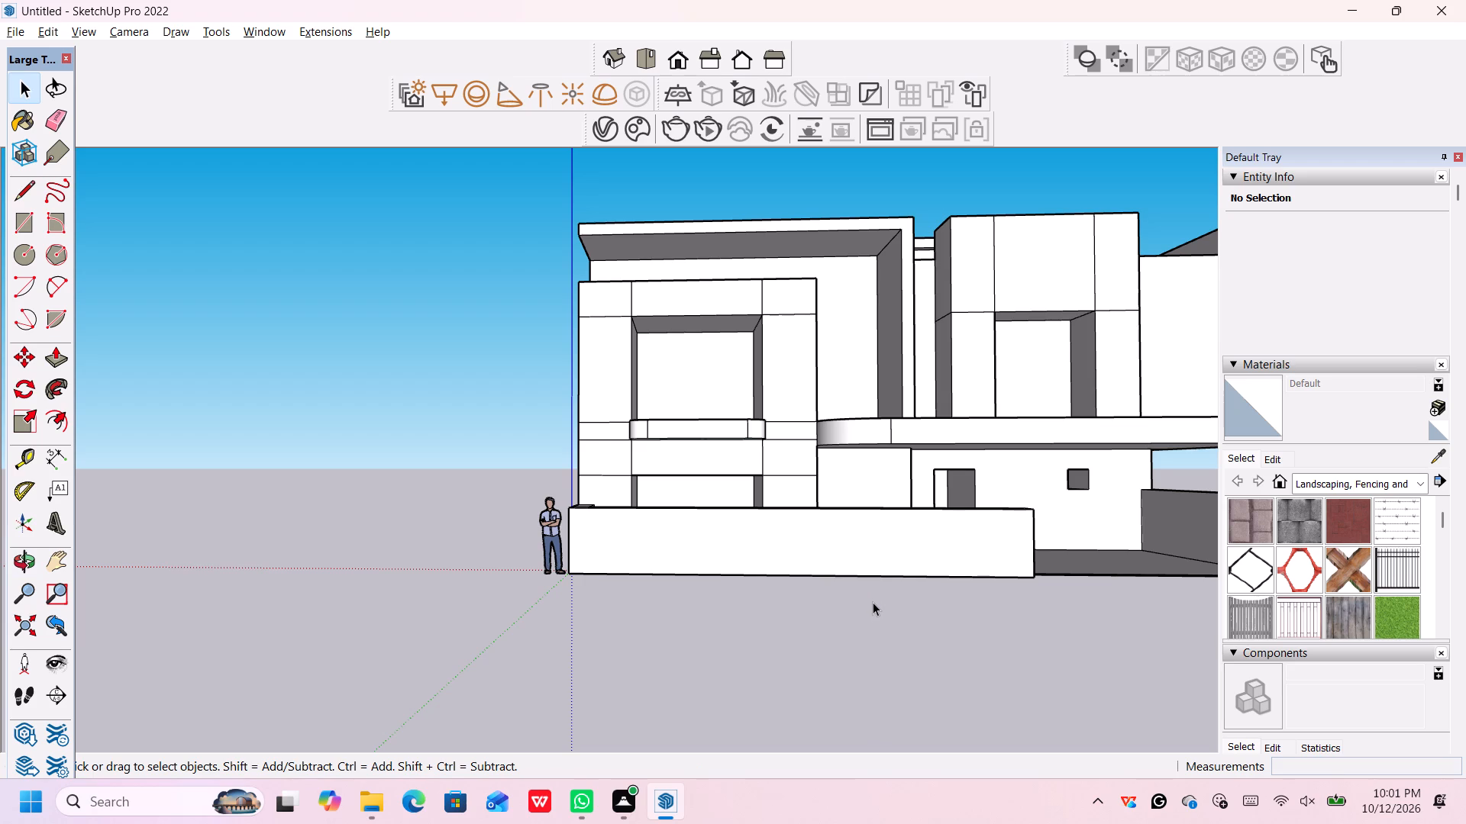
{"action": "scroll", "coordinate": [878, 598], "scroll_direction": "down", "scroll_amount": 1}
{"action": "scroll", "coordinate": [1010, 591], "scroll_direction": "up", "scroll_amount": 3}
{"action": "scroll", "coordinate": [1010, 591], "scroll_direction": "down", "scroll_amount": 5}
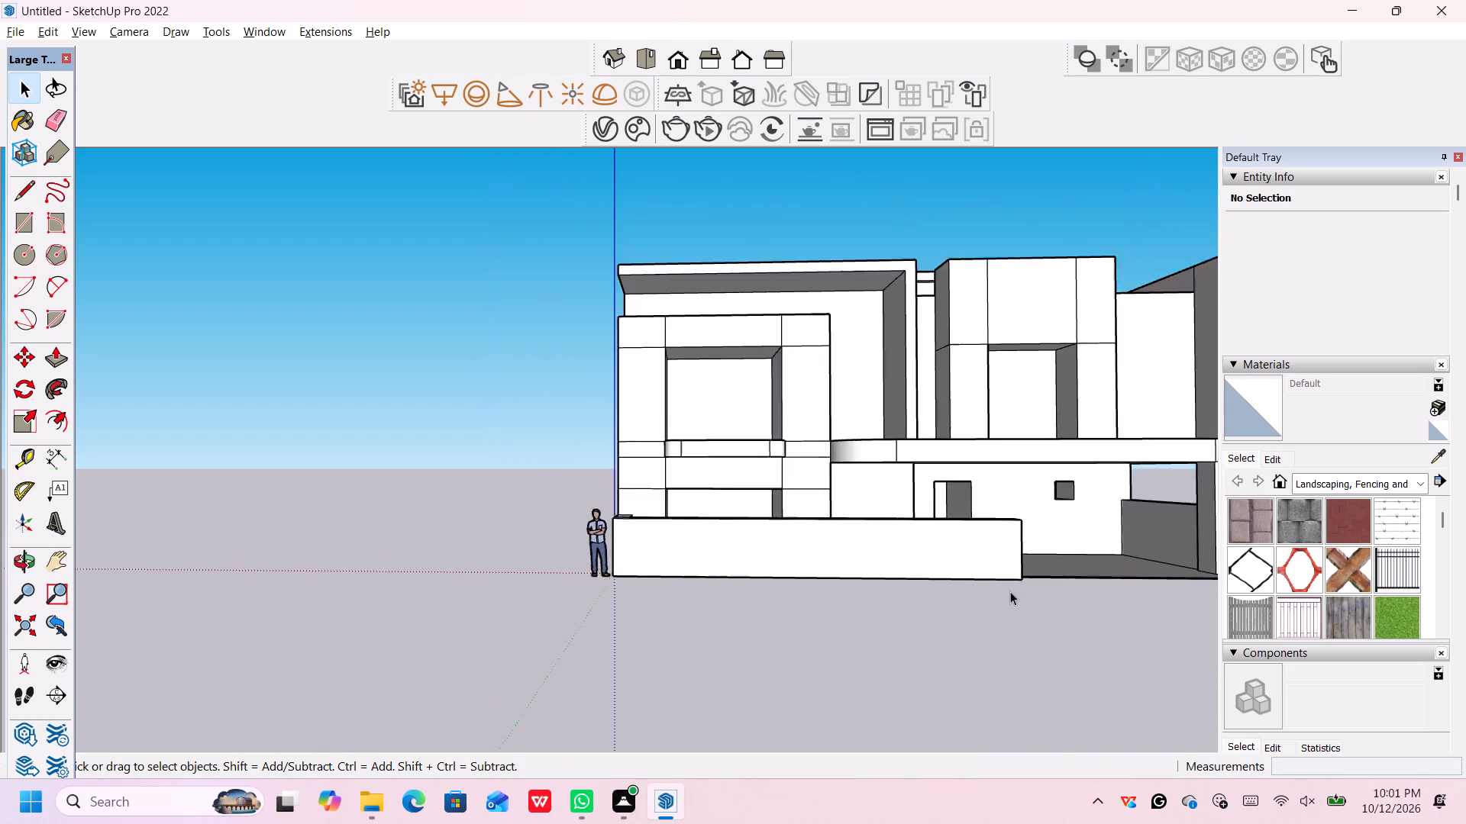
{"action": "scroll", "coordinate": [1010, 591], "scroll_direction": "down", "scroll_amount": 2}
{"action": "scroll", "coordinate": [1010, 591], "scroll_direction": "up", "scroll_amount": 2}
{"action": "scroll", "coordinate": [1010, 591], "scroll_direction": "down", "scroll_amount": 1}
{"action": "scroll", "coordinate": [1010, 591], "scroll_direction": "up", "scroll_amount": 2}
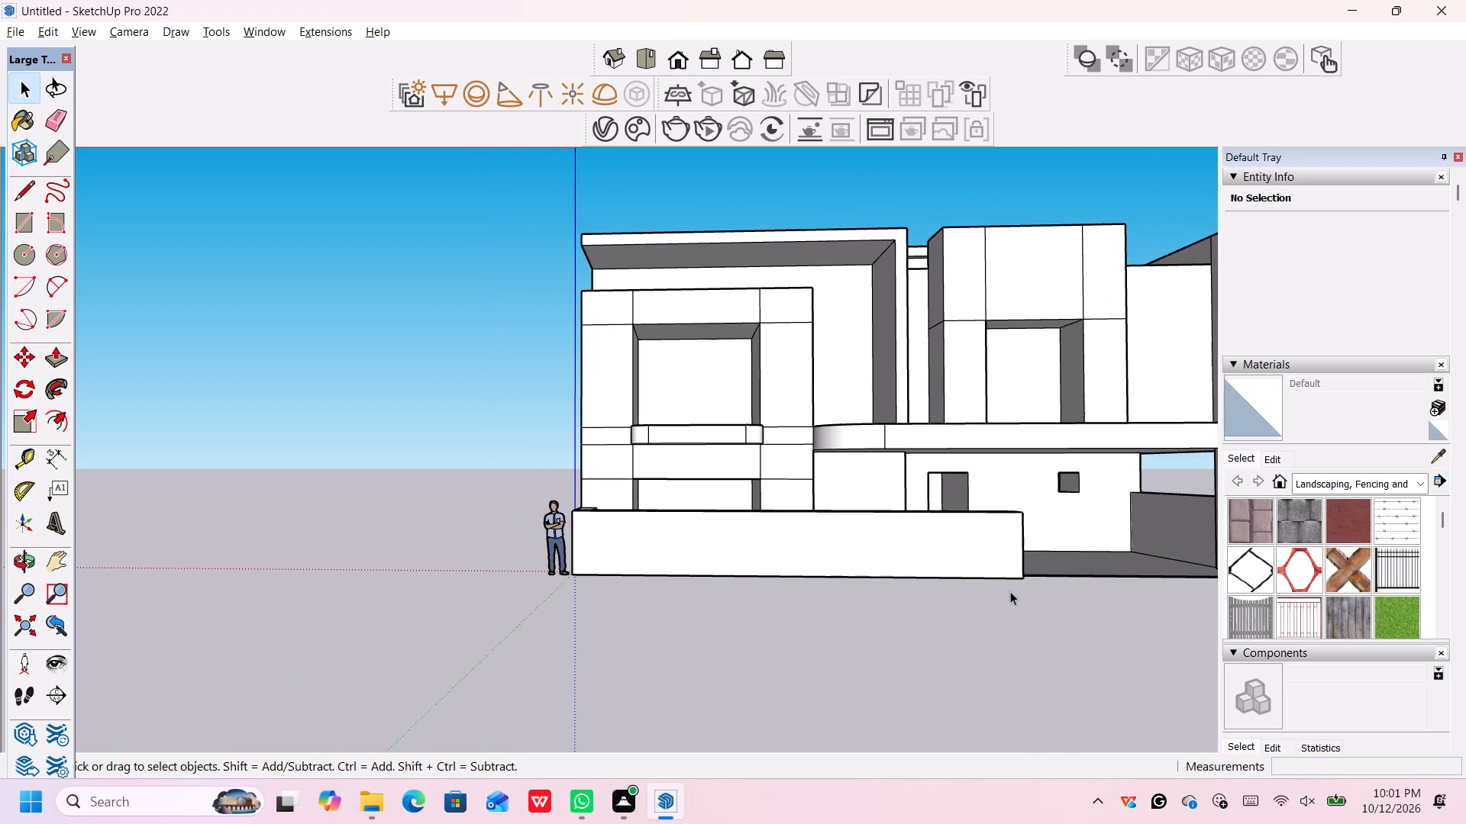
{"action": "scroll", "coordinate": [1010, 591], "scroll_direction": "up", "scroll_amount": 1}
Place a vertical guide on the long front wall's outer face, 2.5' in from the end edge farthest from the origin.
{"action": "key", "text": "t"}
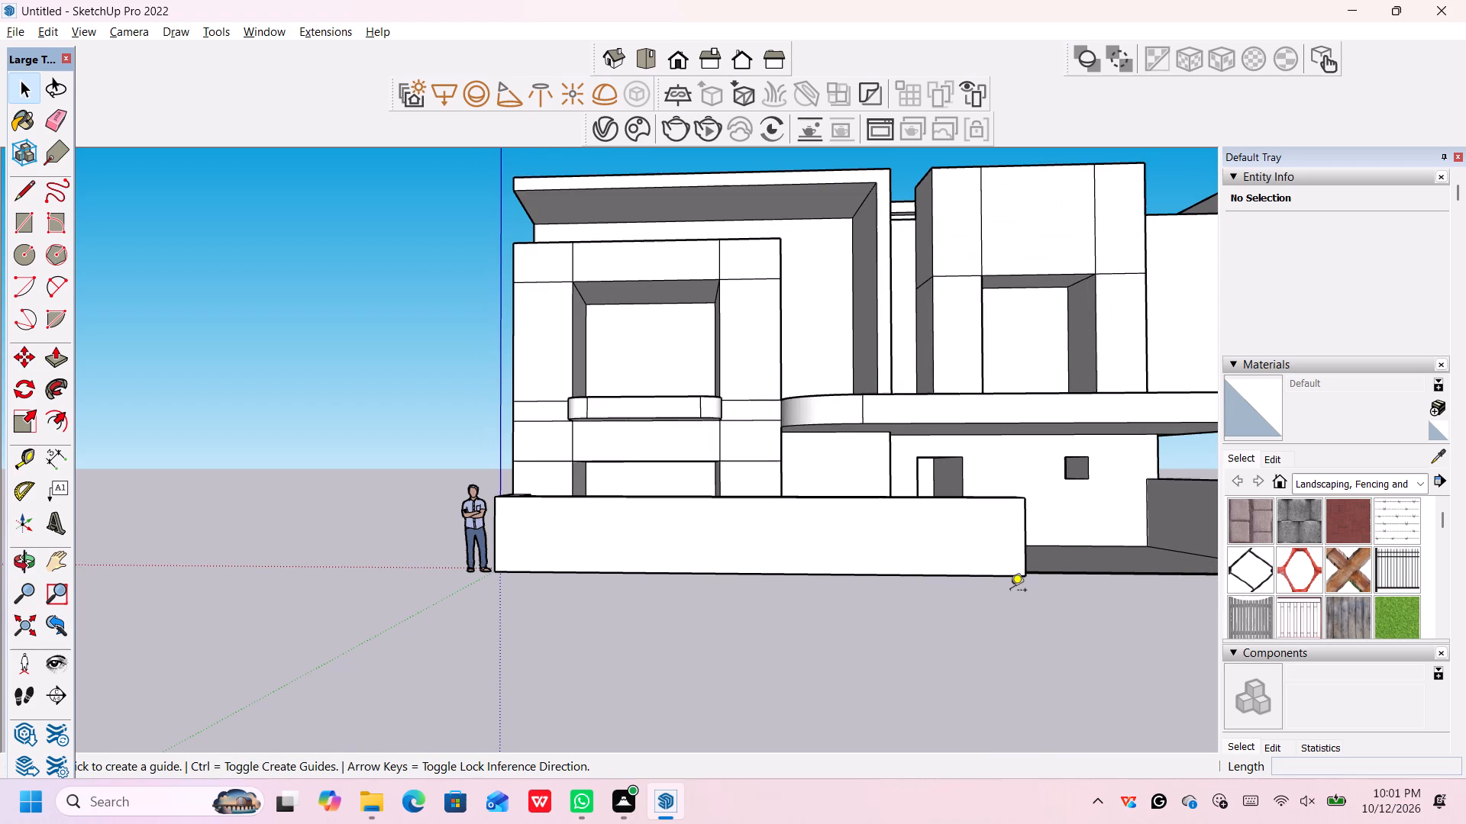
{"action": "left_click", "coordinate": [1022, 536]}
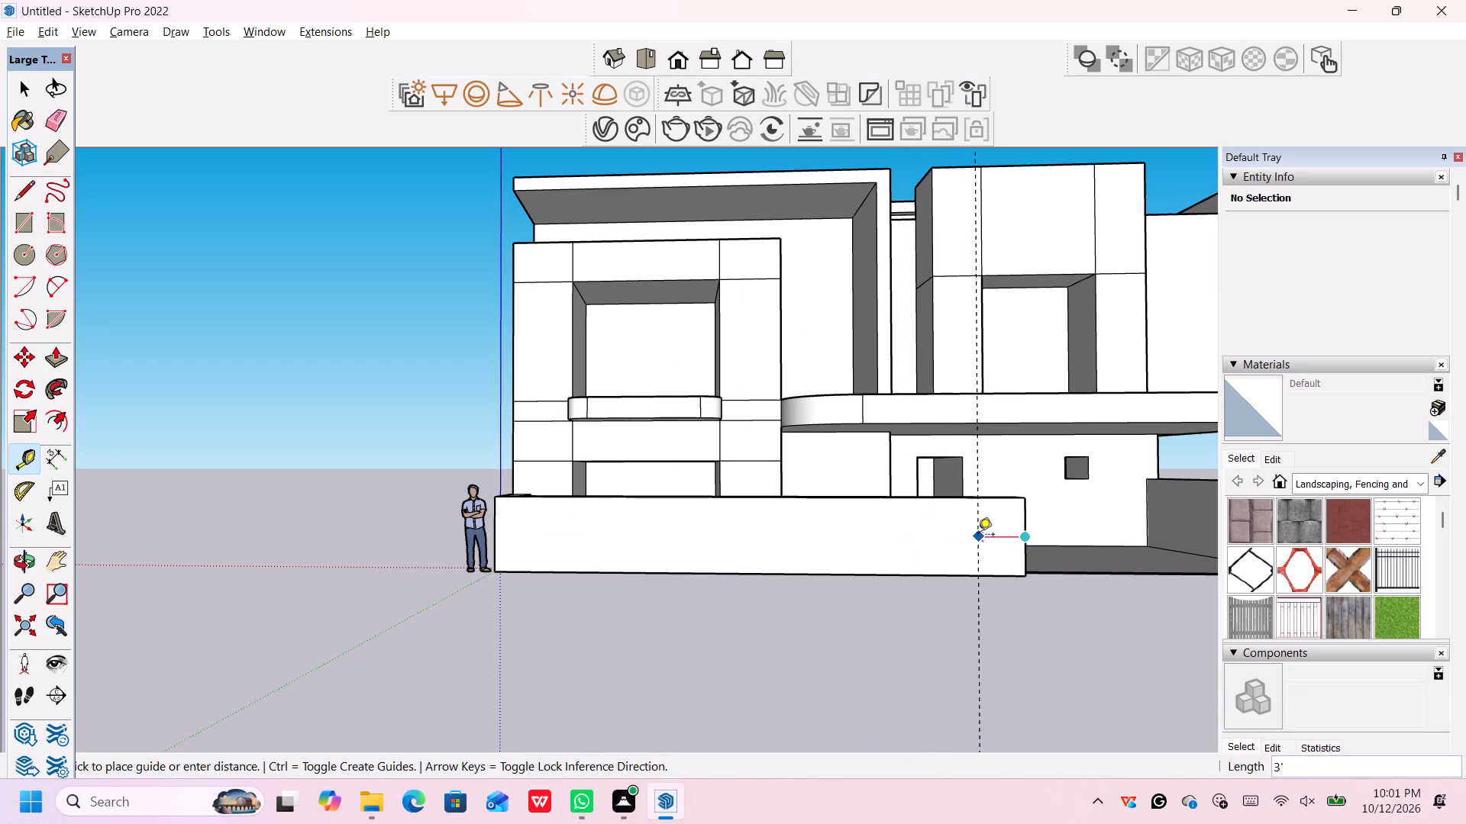
{"action": "scroll", "coordinate": [978, 536], "scroll_direction": "up", "scroll_amount": 1}
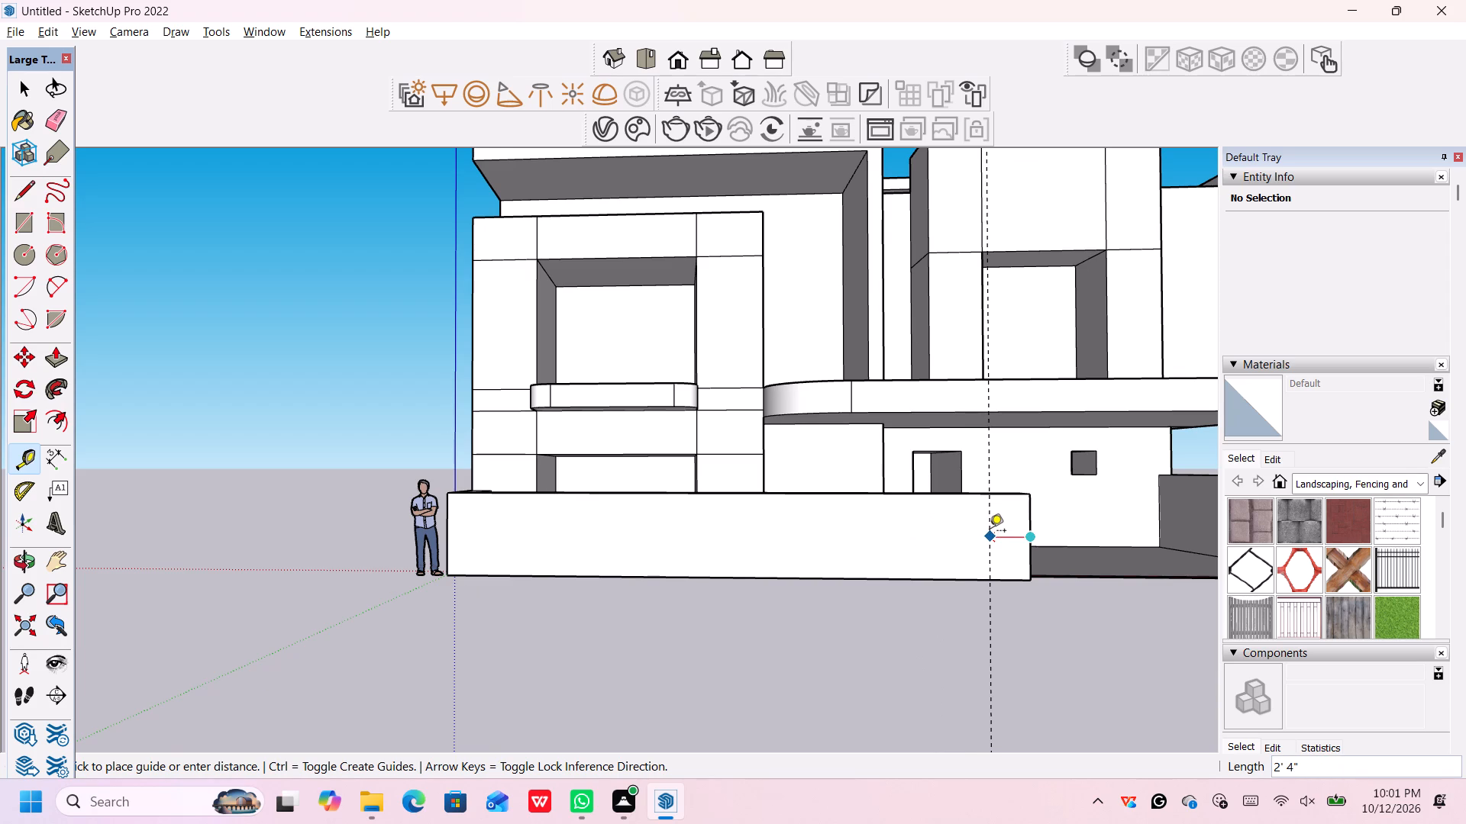
{"action": "type", "text": "2.5'"}
{"action": "key", "text": "Return"}
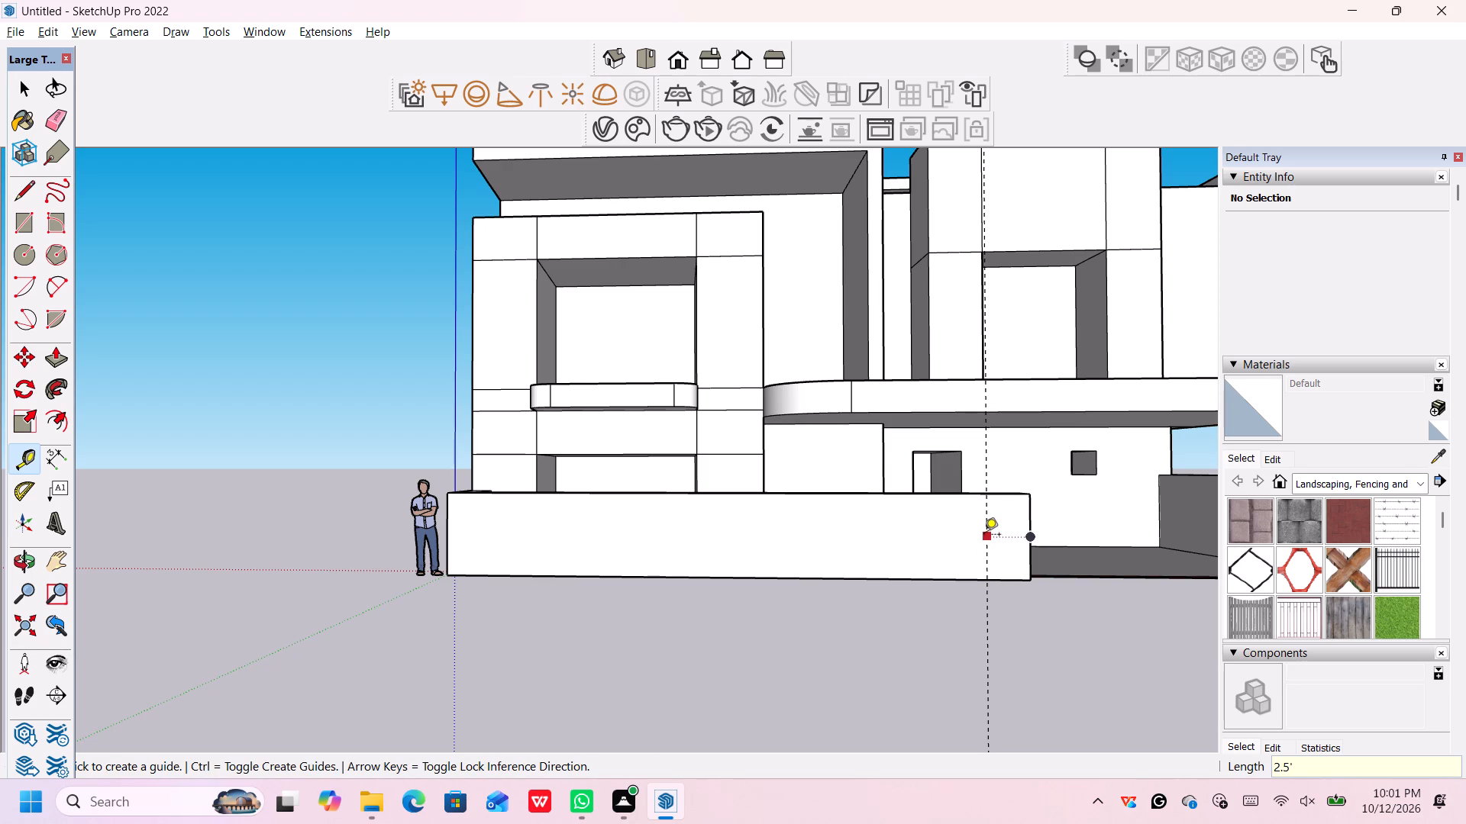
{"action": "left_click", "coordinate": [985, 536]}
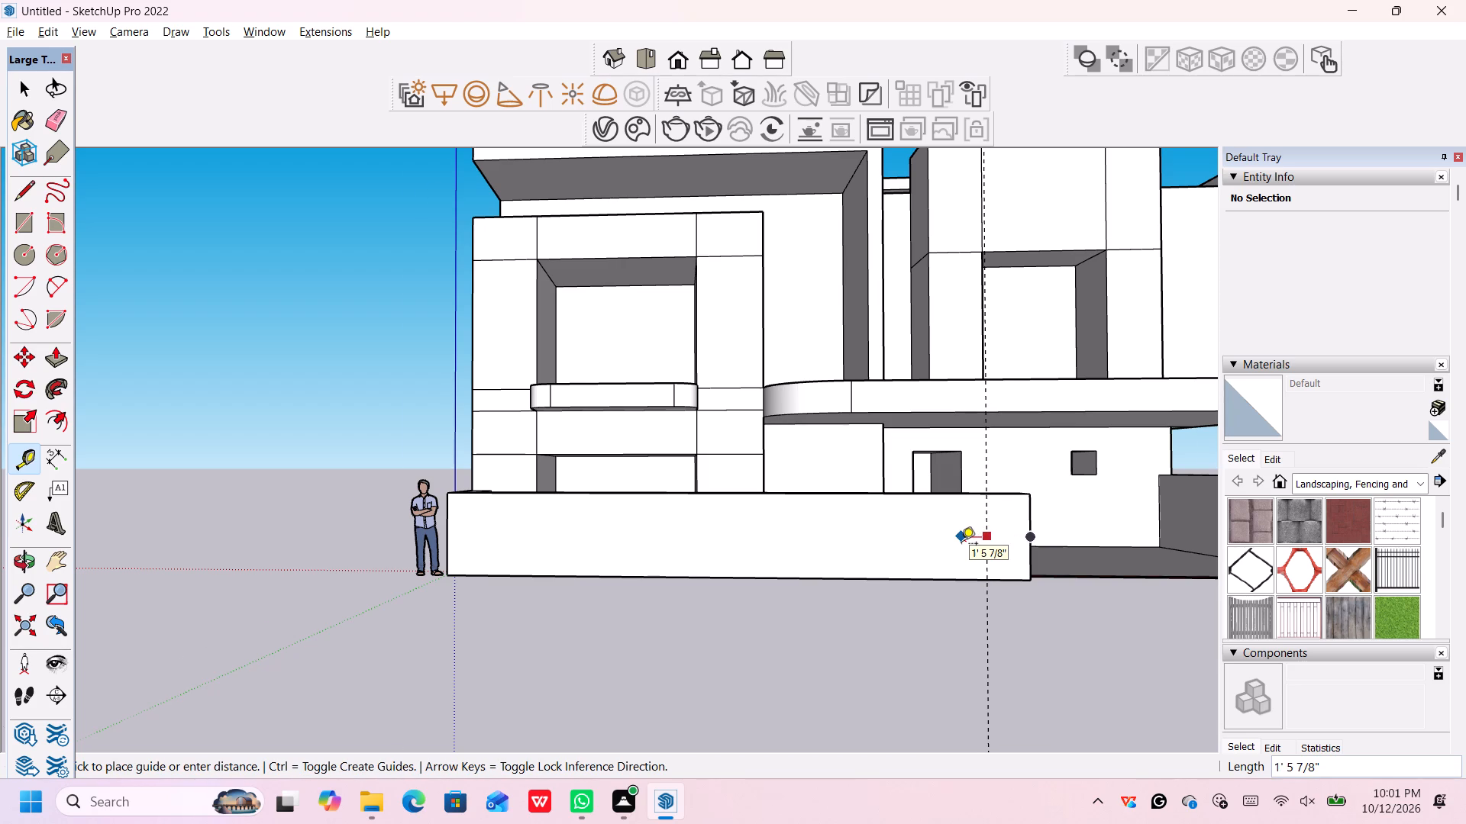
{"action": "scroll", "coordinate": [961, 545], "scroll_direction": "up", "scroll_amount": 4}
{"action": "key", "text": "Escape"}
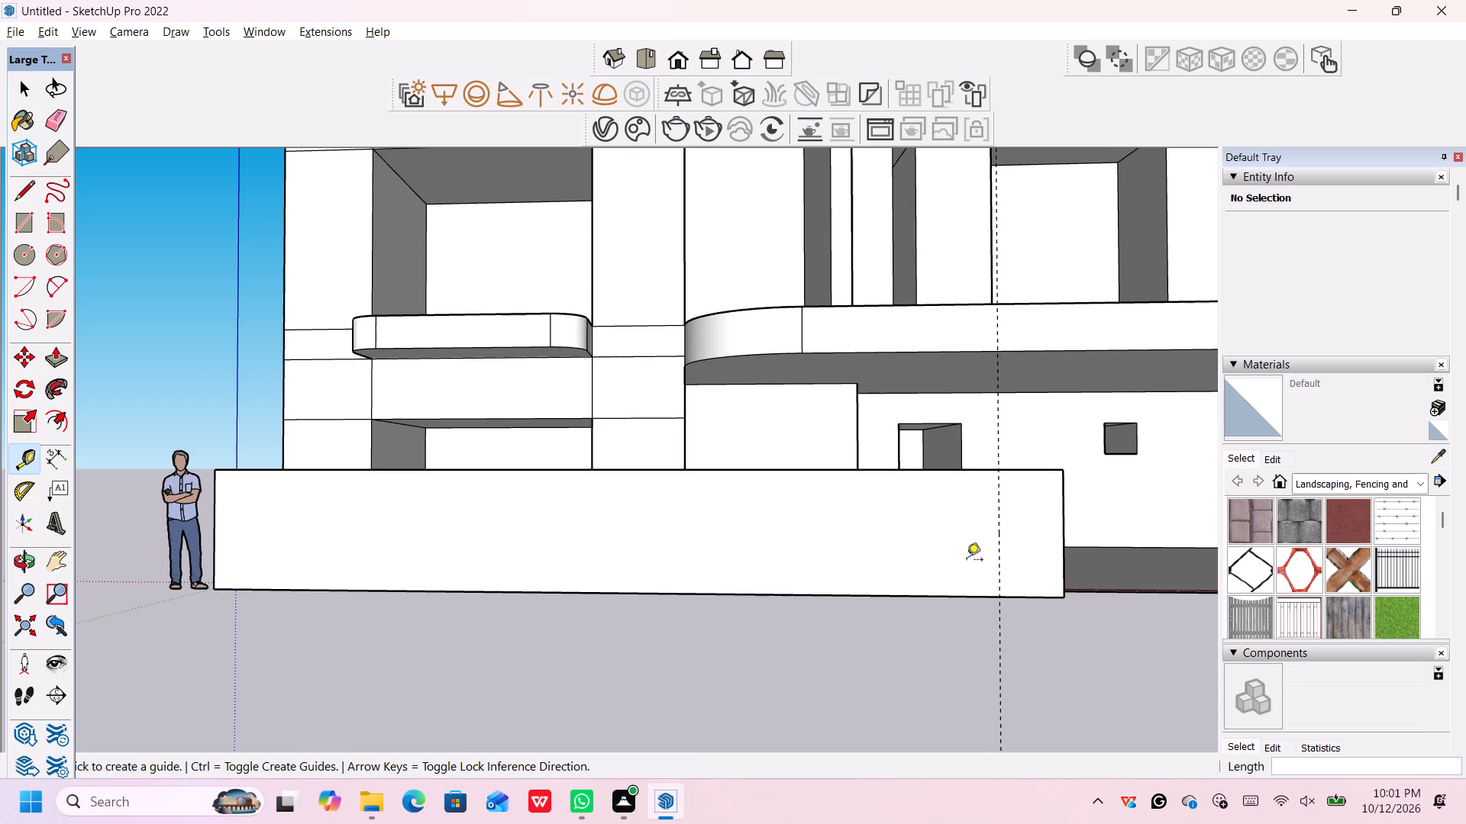
Place a second vertical guide on the long front wall's outer face, offset from the first guide toward the origin end.
{"action": "left_click", "coordinate": [998, 556]}
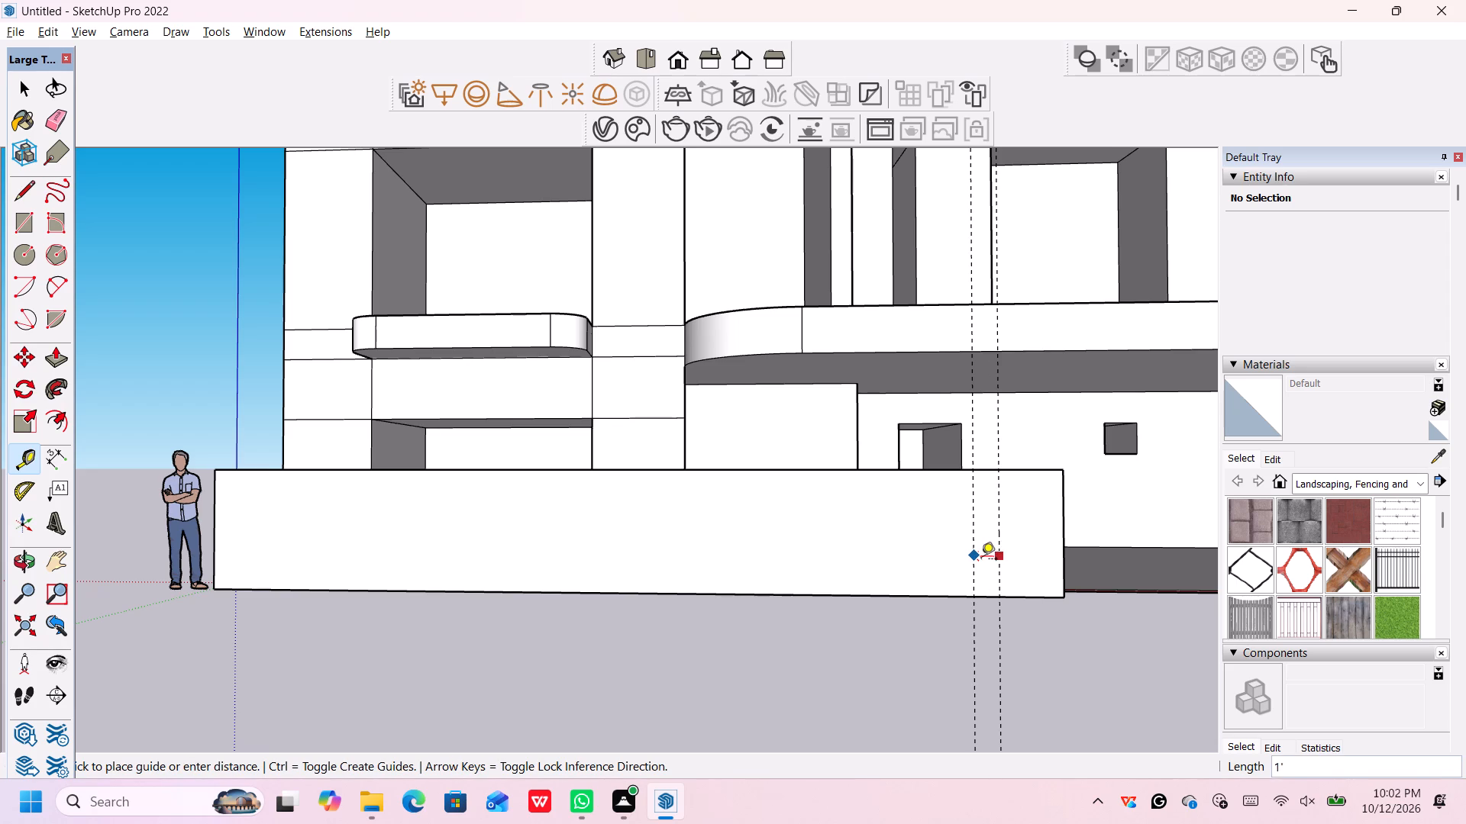
Place a vertical guide on the front boundary wall, 8" from the existing guide near the driveway end, toward the scale figure.
{"action": "scroll", "coordinate": [981, 560], "scroll_direction": "down", "scroll_amount": 6}
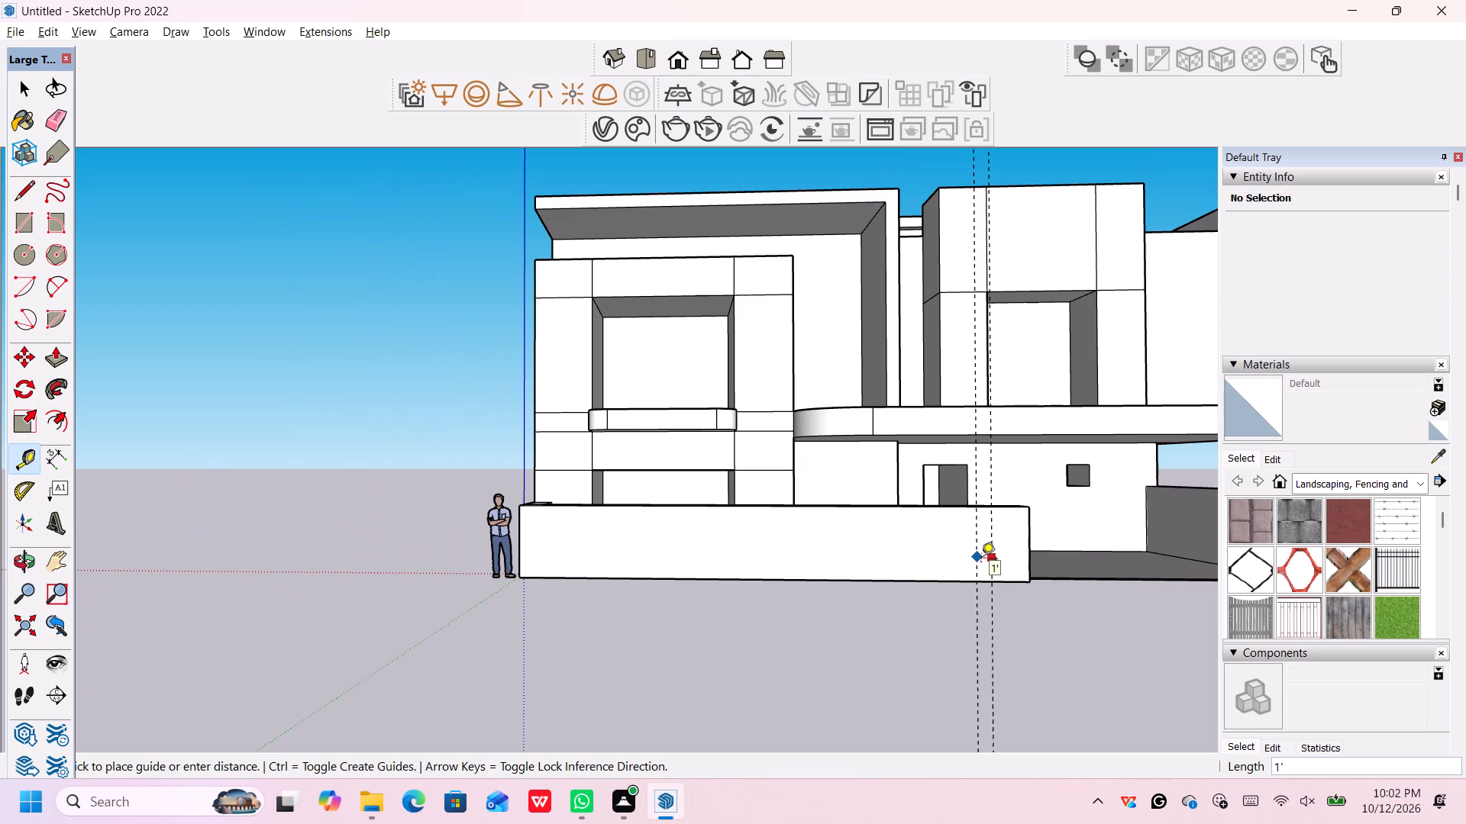
{"action": "type", "text": "8\""}
{"action": "key", "text": "Return"}
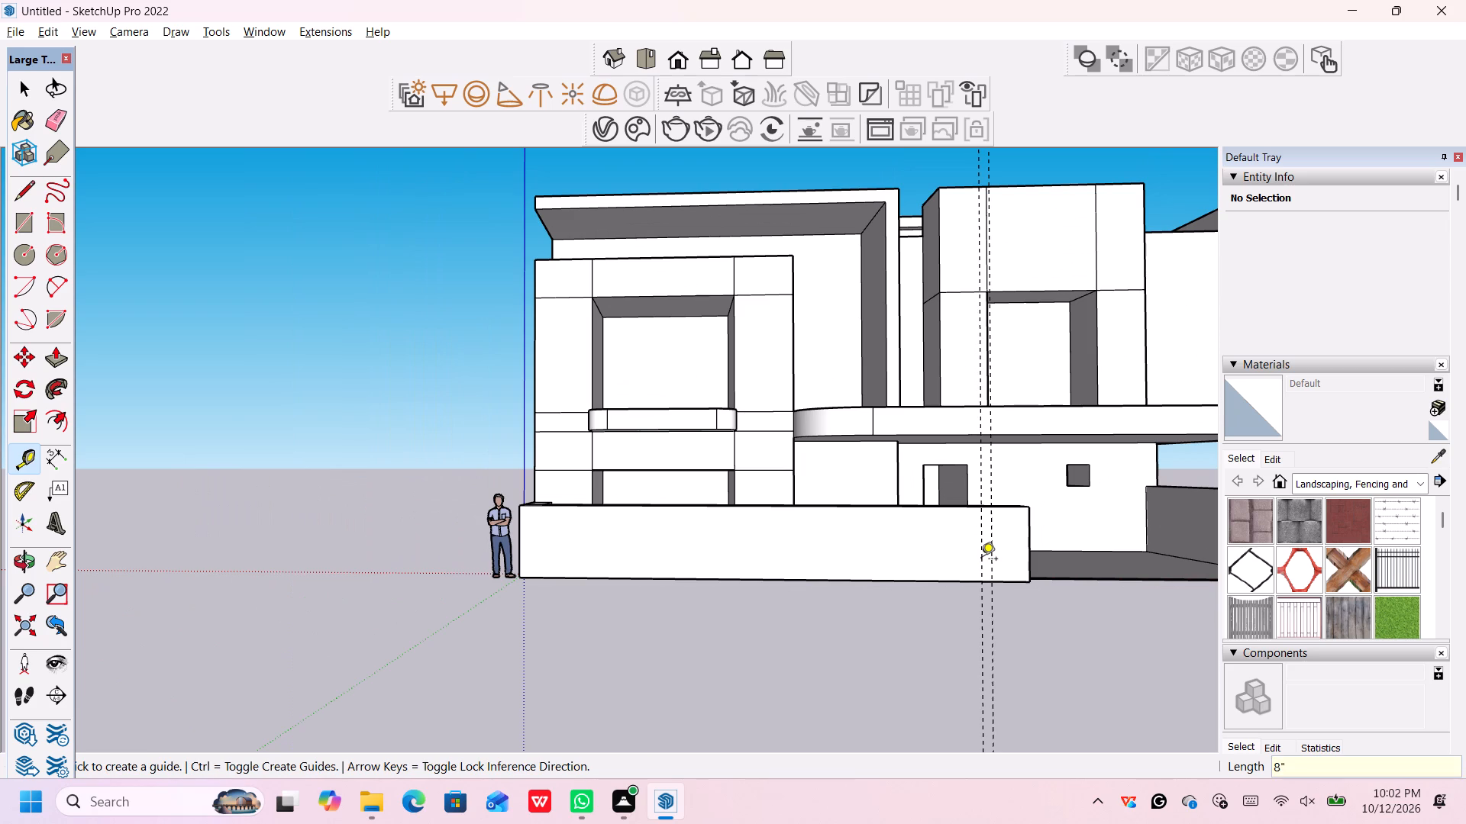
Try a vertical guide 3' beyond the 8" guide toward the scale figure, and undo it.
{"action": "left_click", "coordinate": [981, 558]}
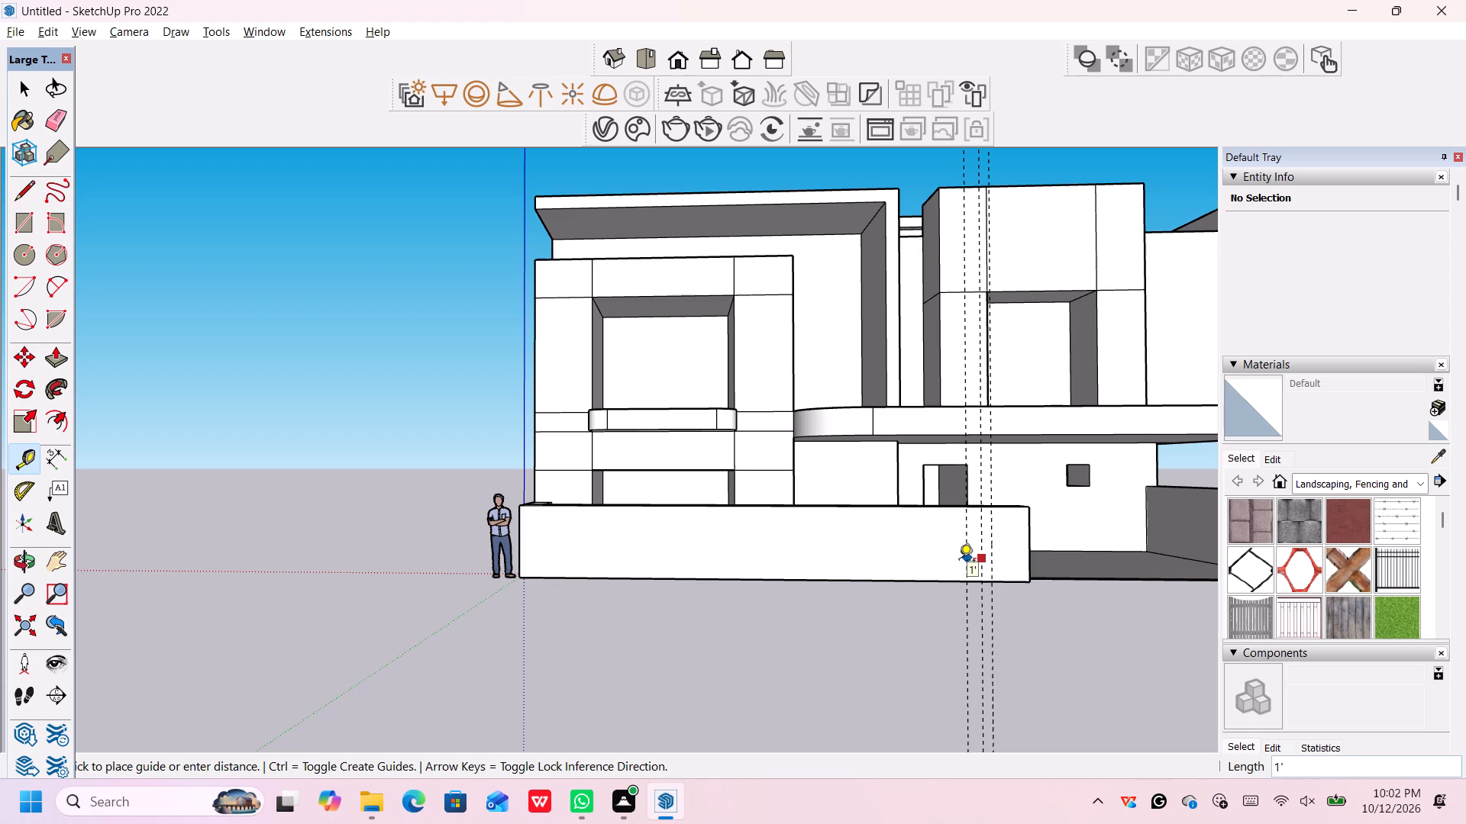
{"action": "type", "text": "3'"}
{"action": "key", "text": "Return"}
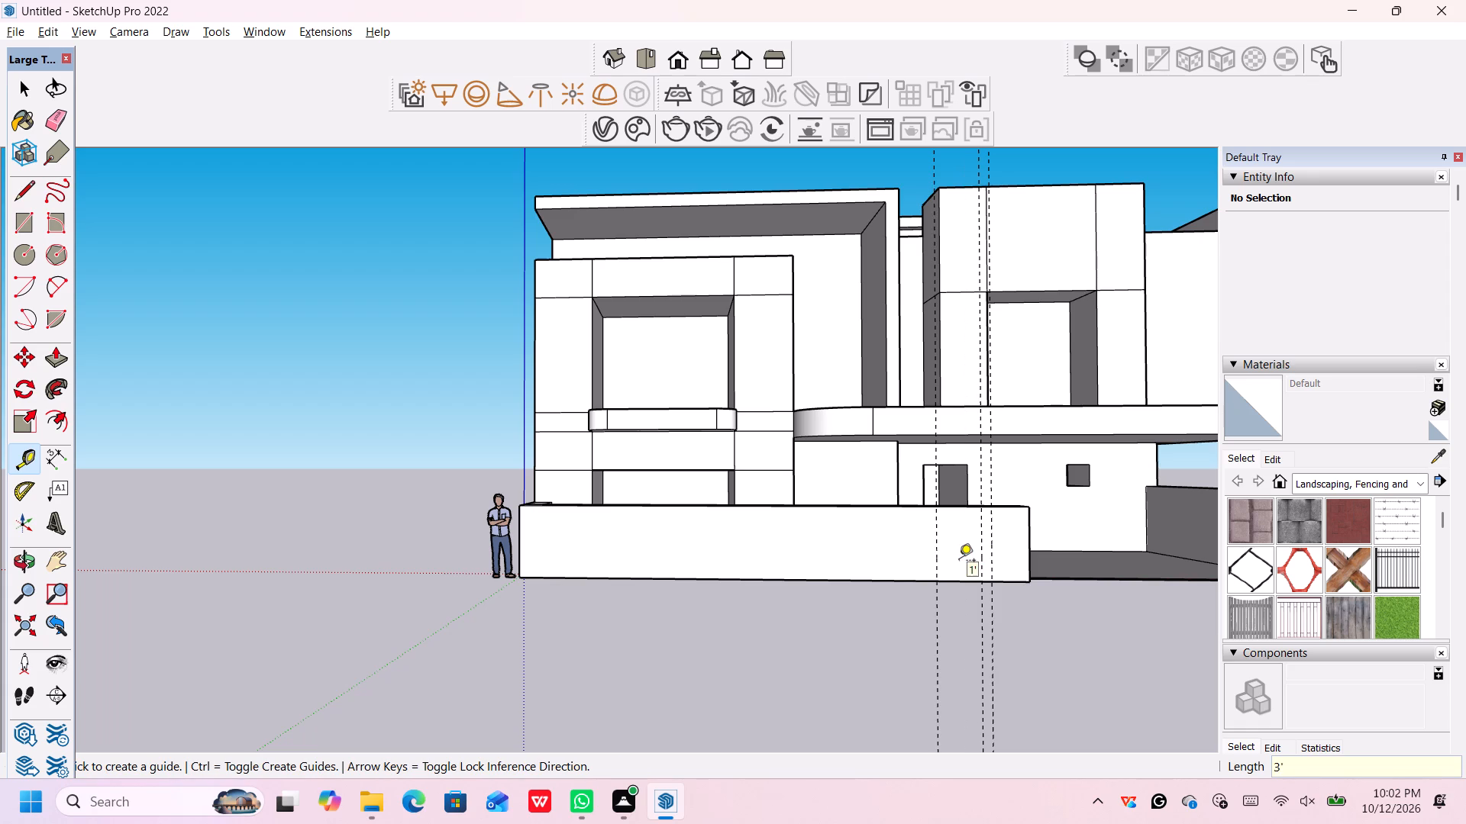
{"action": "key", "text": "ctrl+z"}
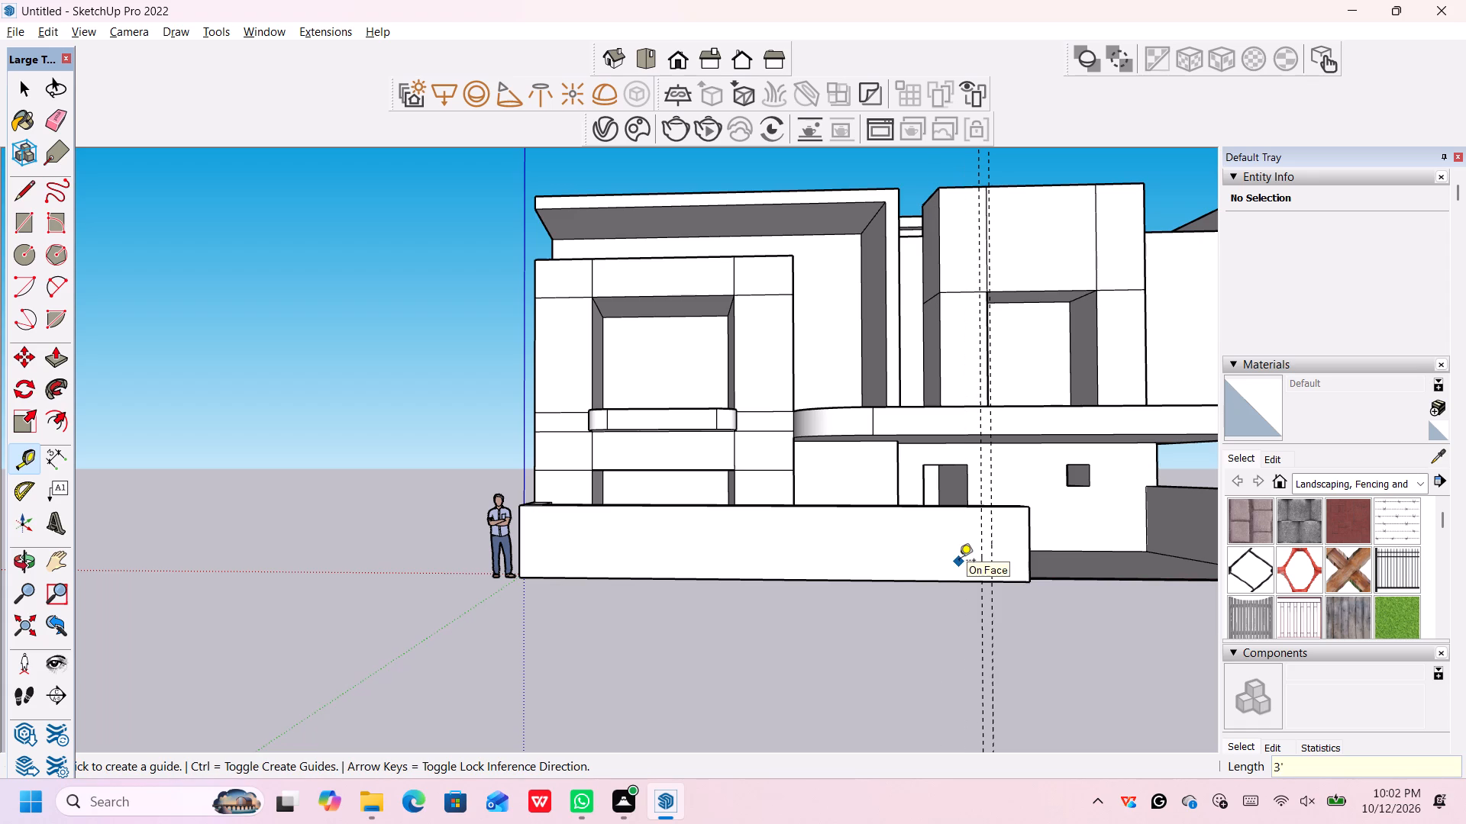
Place a vertical guide on the boundary wall 2' beyond the 8" guide, toward the scale figure.
{"action": "left_click", "coordinate": [980, 533]}
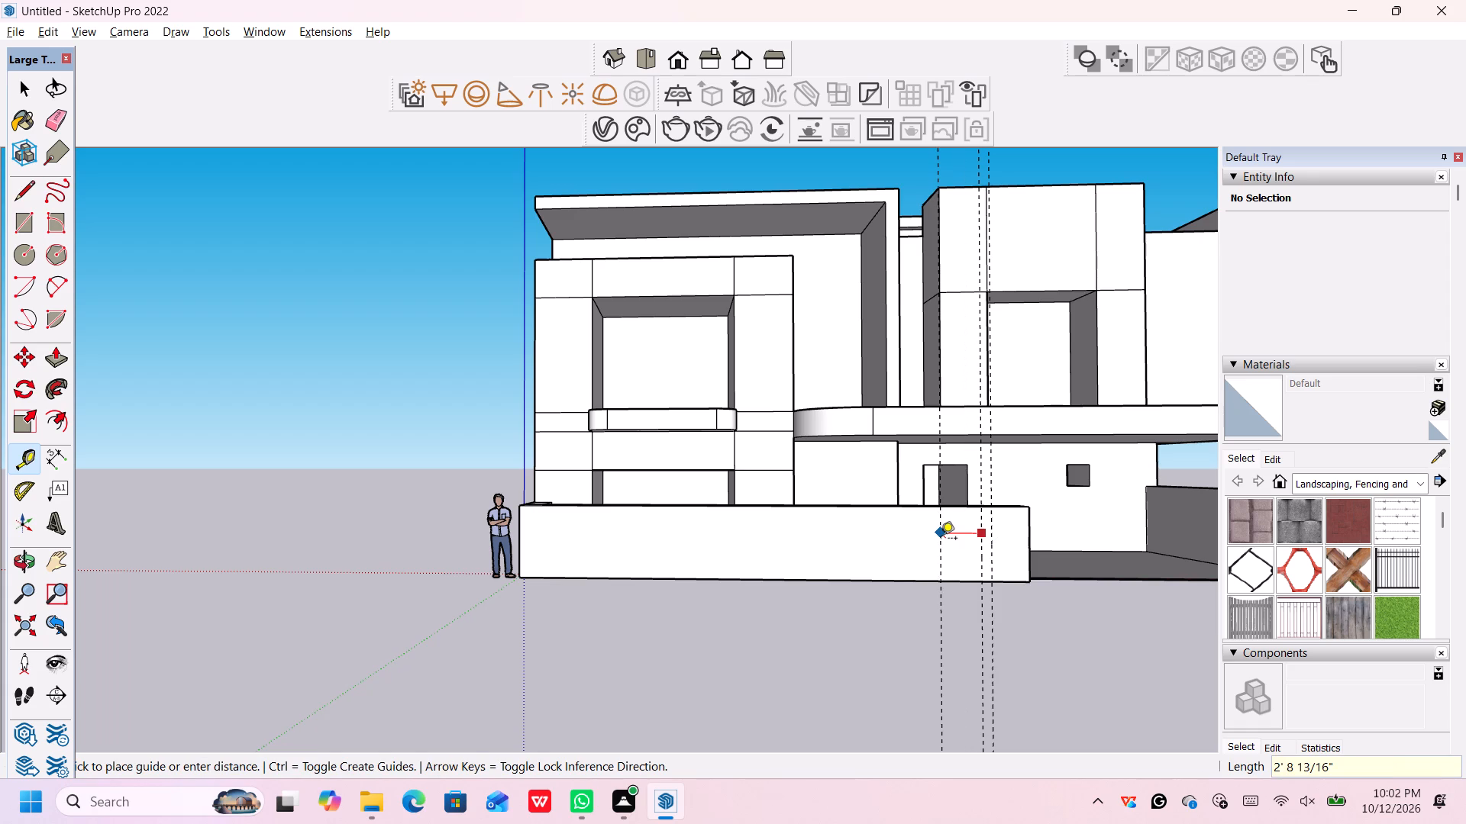
{"action": "type", "text": "2'"}
{"action": "key", "text": "Return"}
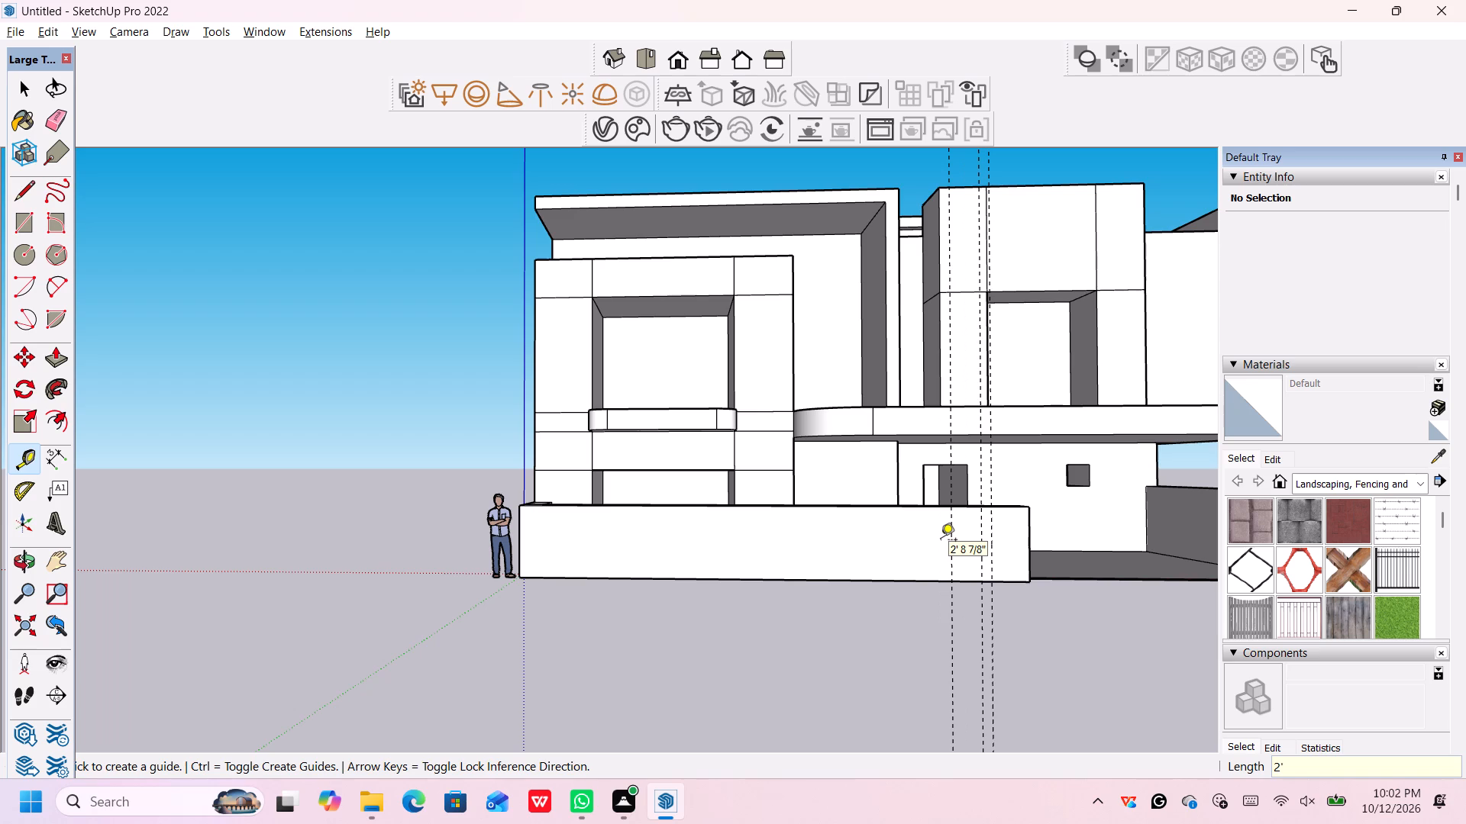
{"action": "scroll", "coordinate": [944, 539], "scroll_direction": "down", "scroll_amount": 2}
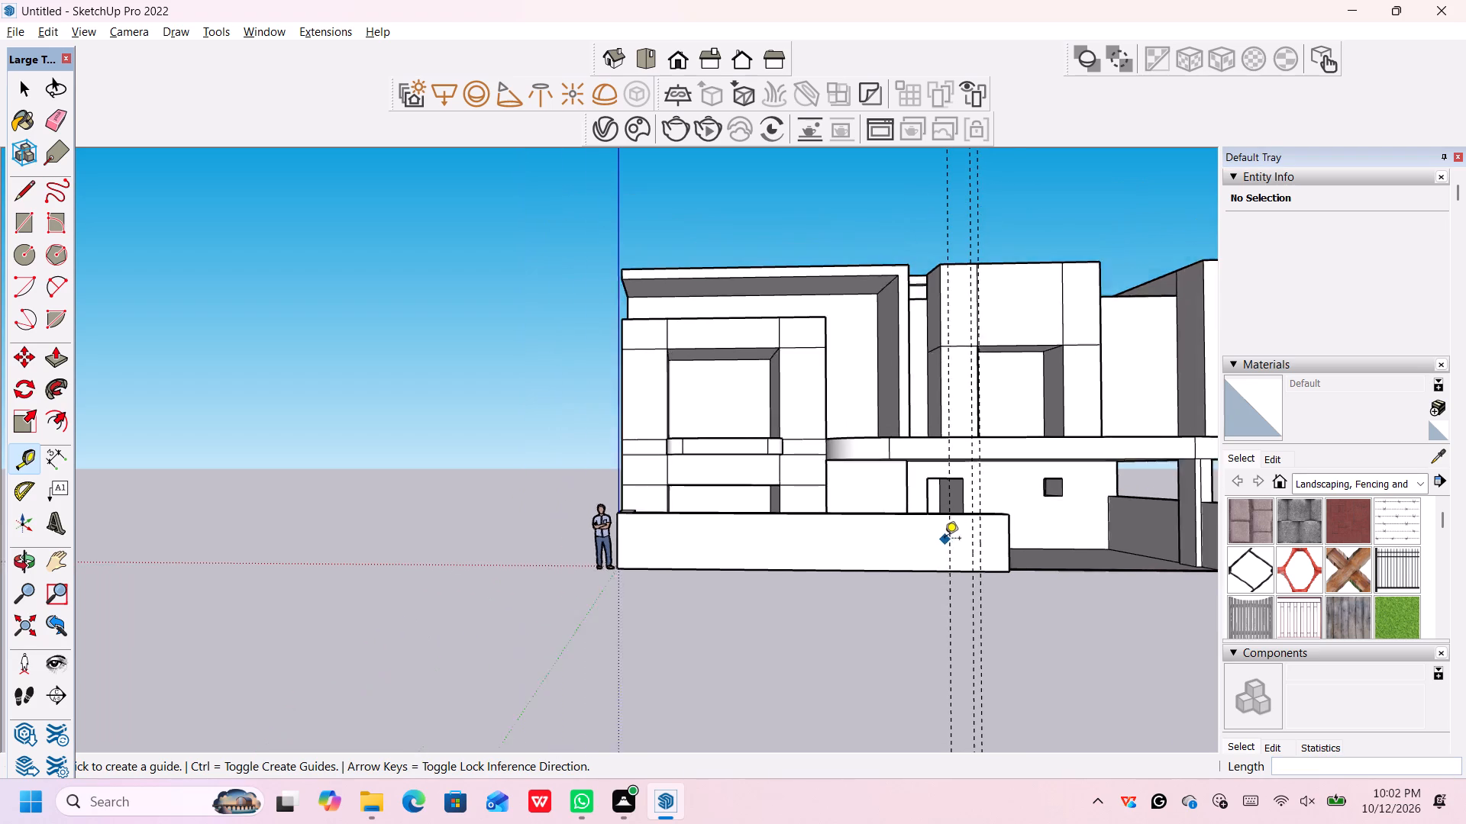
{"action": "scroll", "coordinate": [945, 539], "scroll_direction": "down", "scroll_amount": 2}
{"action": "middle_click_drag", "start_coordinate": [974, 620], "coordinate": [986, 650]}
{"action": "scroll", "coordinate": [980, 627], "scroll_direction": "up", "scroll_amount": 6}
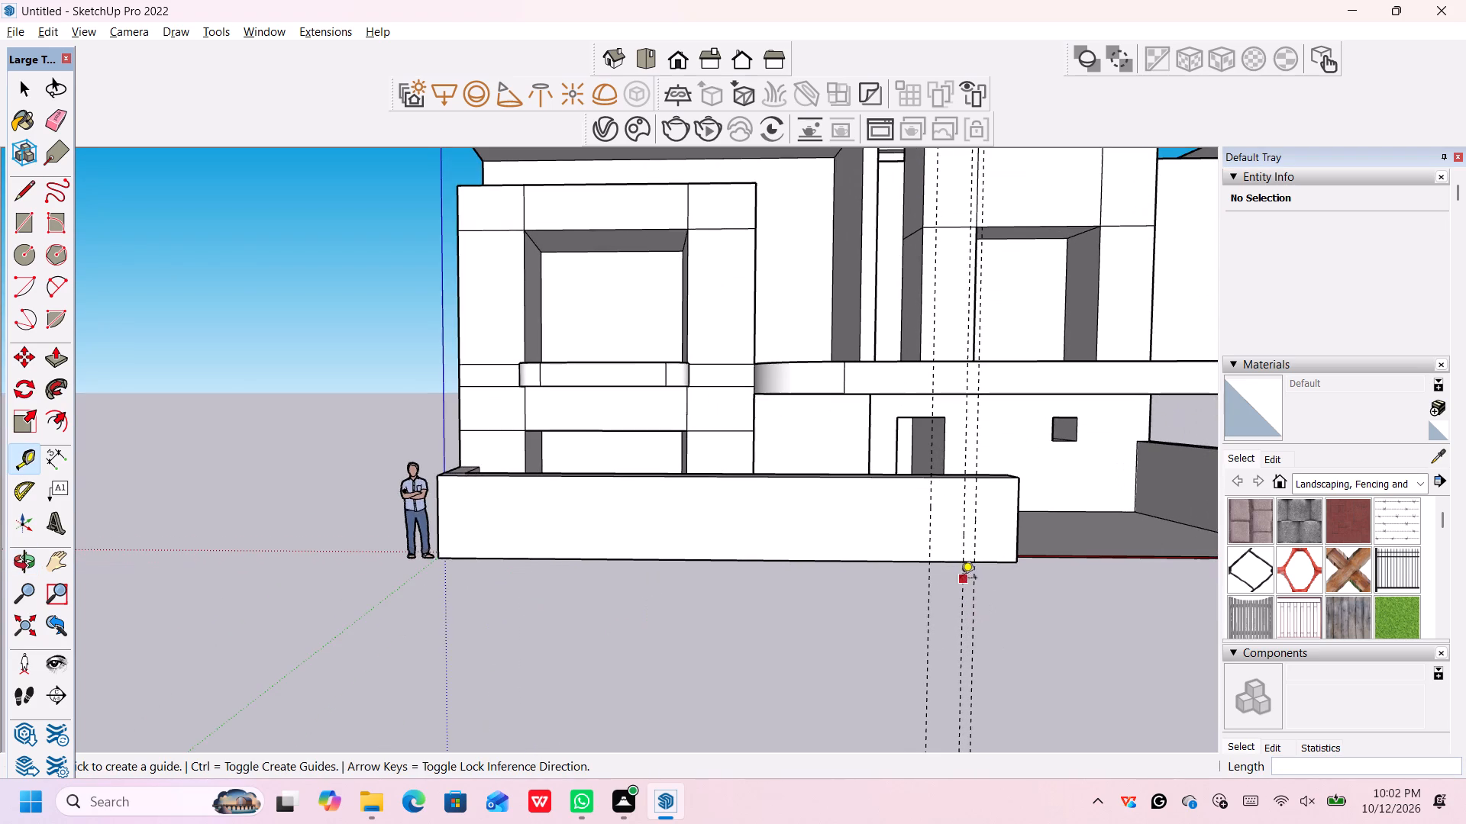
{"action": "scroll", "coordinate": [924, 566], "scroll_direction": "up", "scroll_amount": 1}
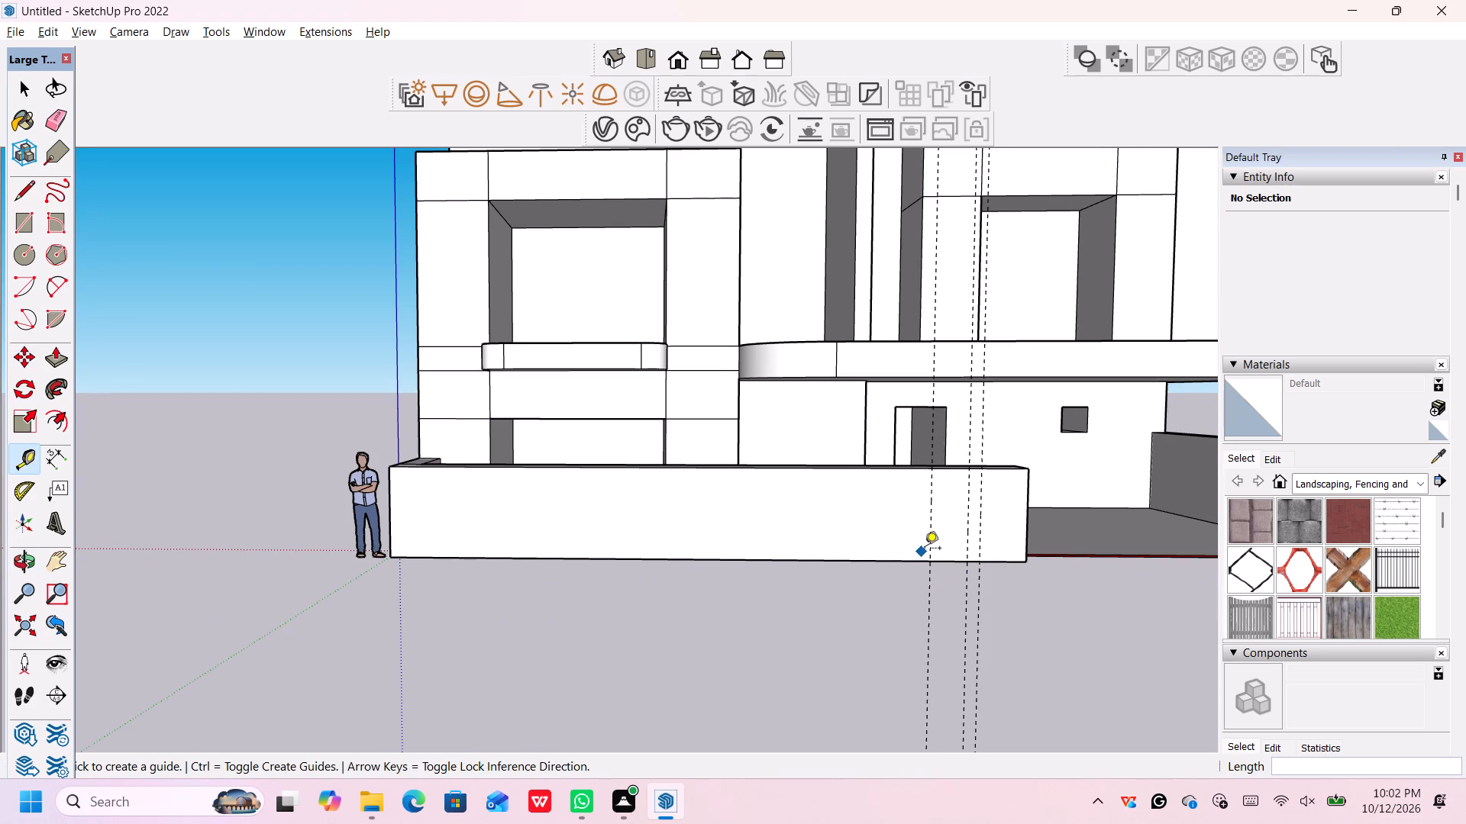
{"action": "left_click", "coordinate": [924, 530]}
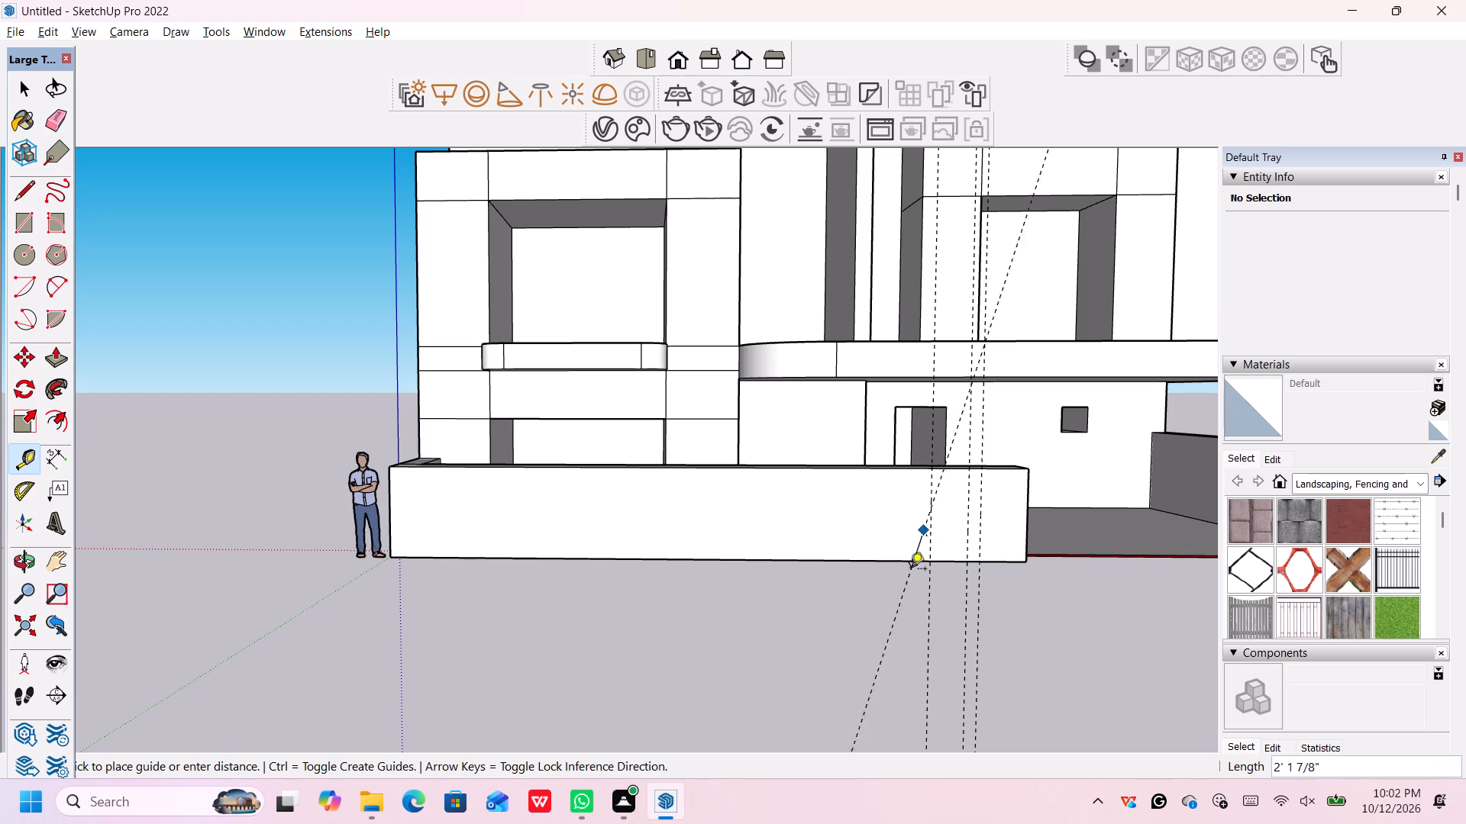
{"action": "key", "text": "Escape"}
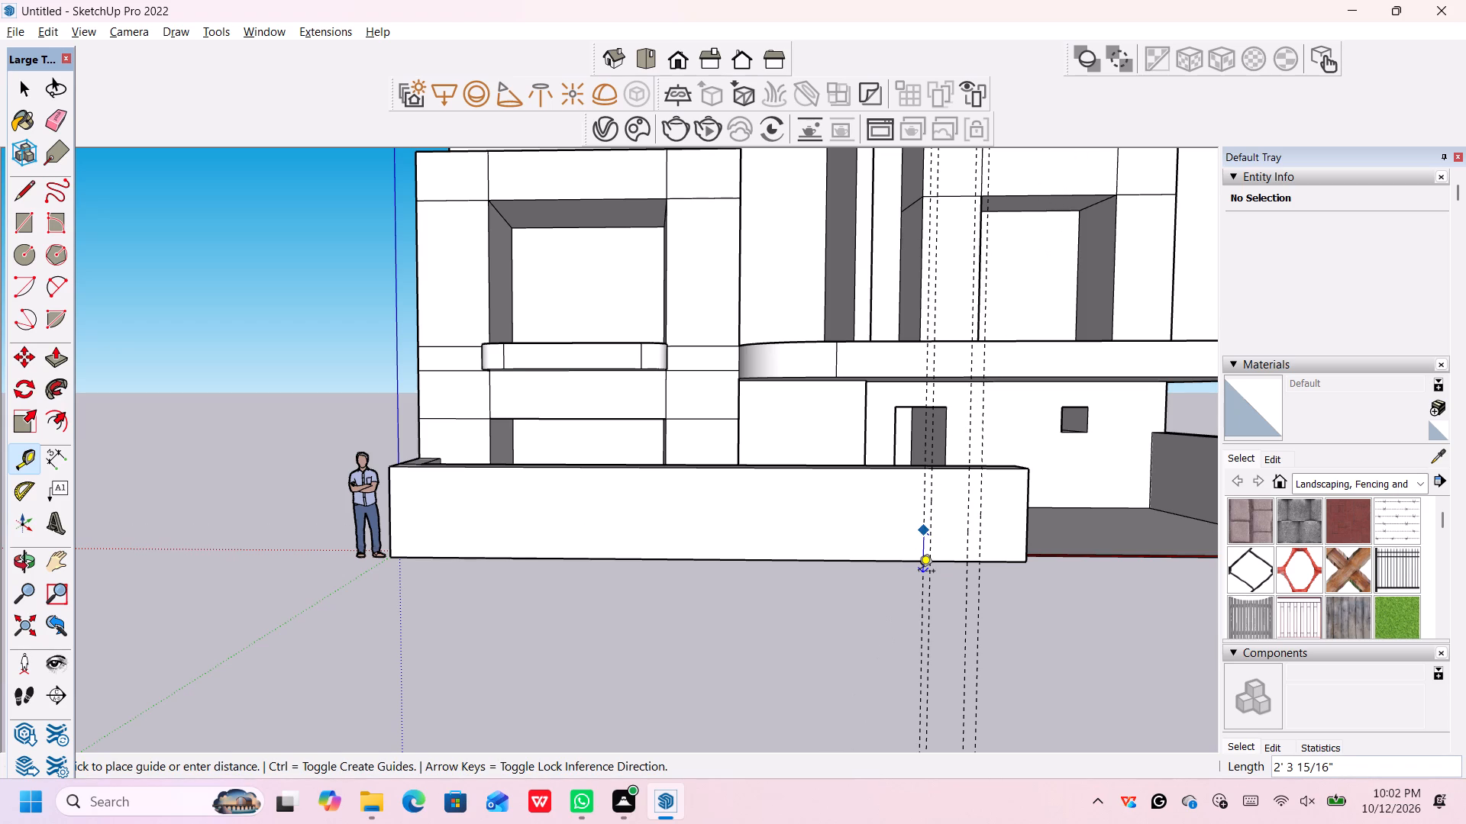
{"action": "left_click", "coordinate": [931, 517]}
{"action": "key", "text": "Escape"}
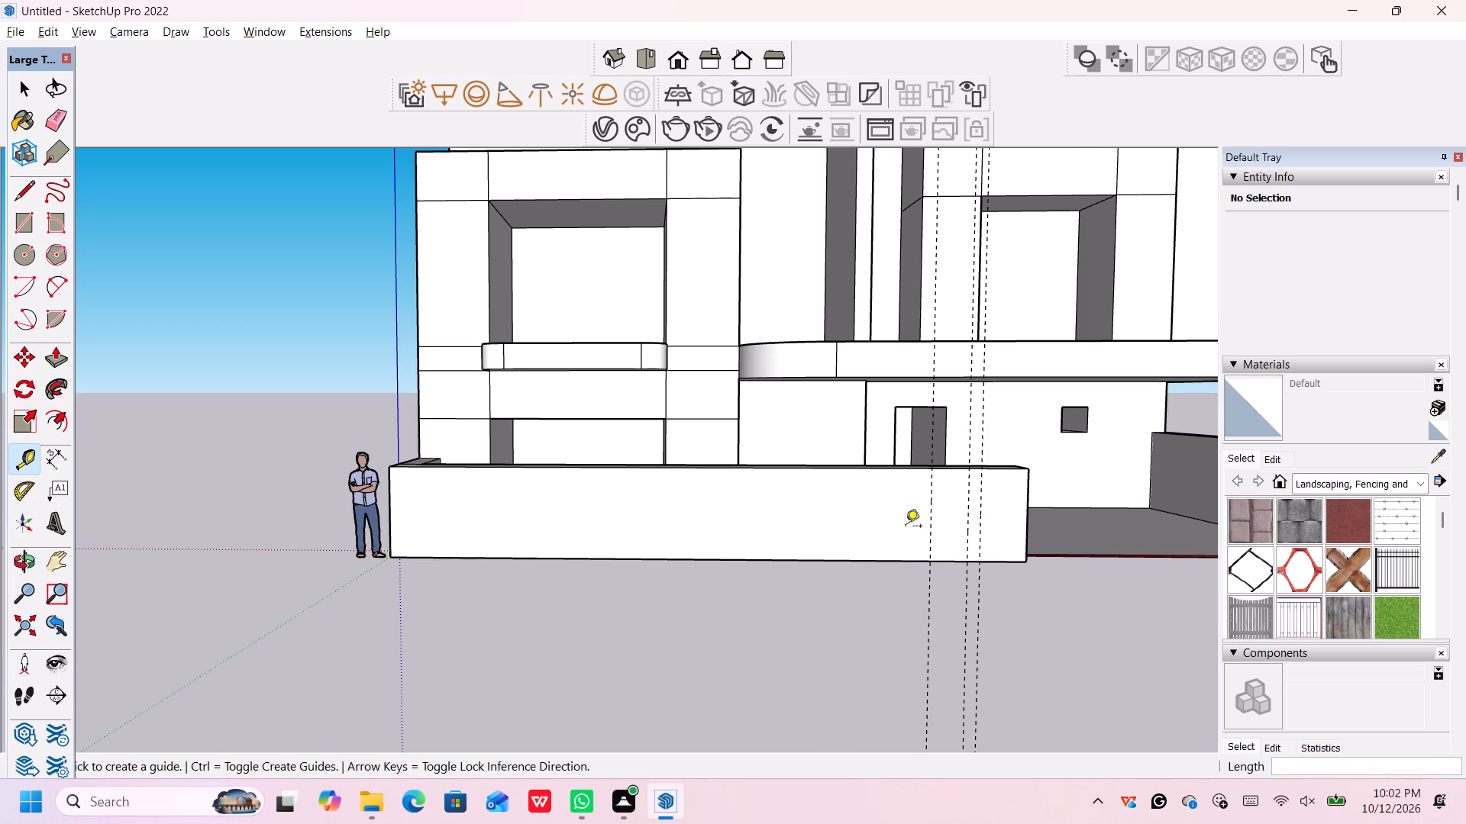
Place a vertical guide 8" beyond the 2' guide on the boundary wall, toward the scale figure.
{"action": "left_click", "coordinate": [929, 491]}
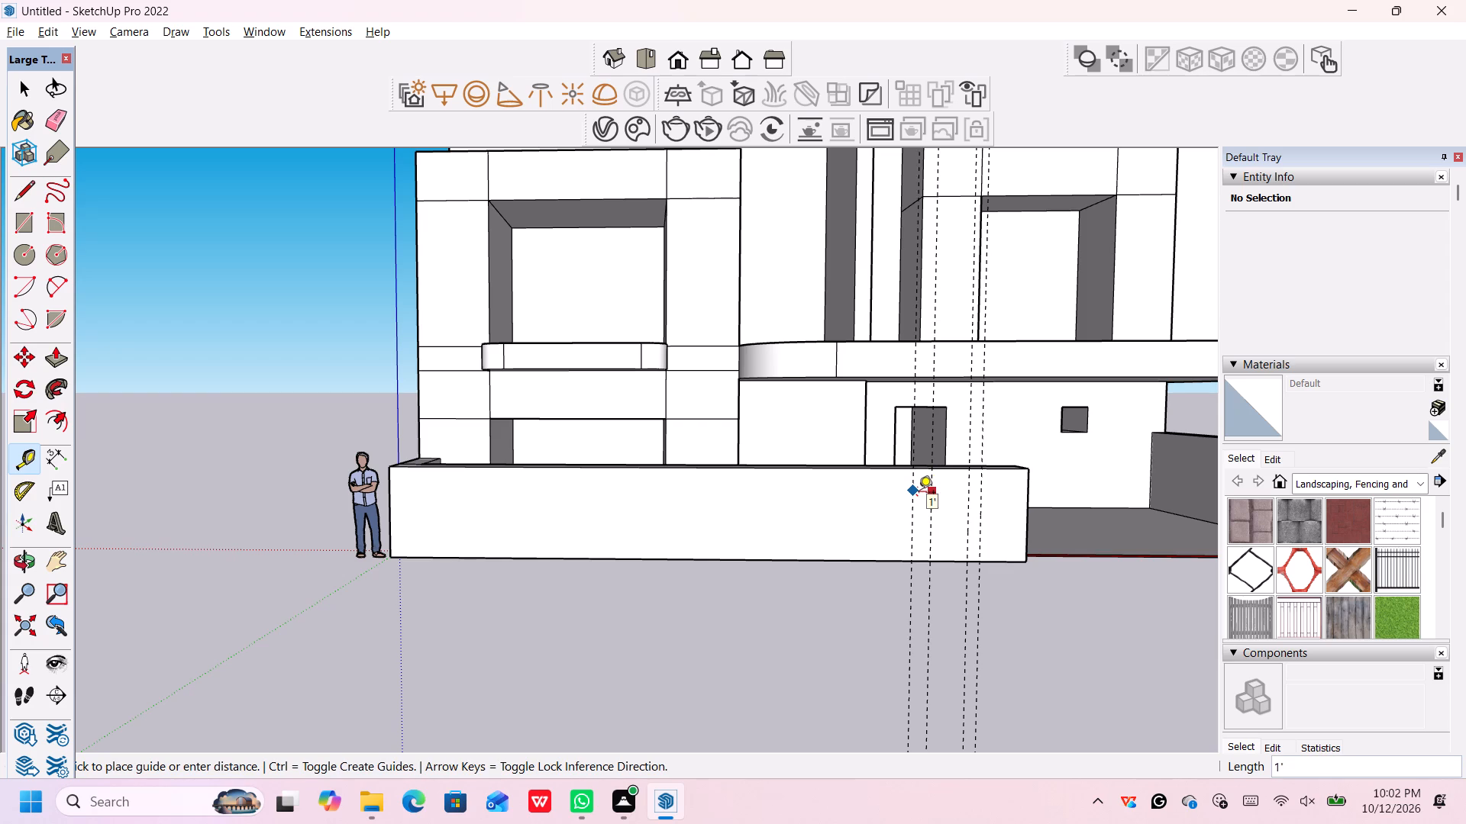
{"action": "type", "text": "8\""}
{"action": "key", "text": "Return"}
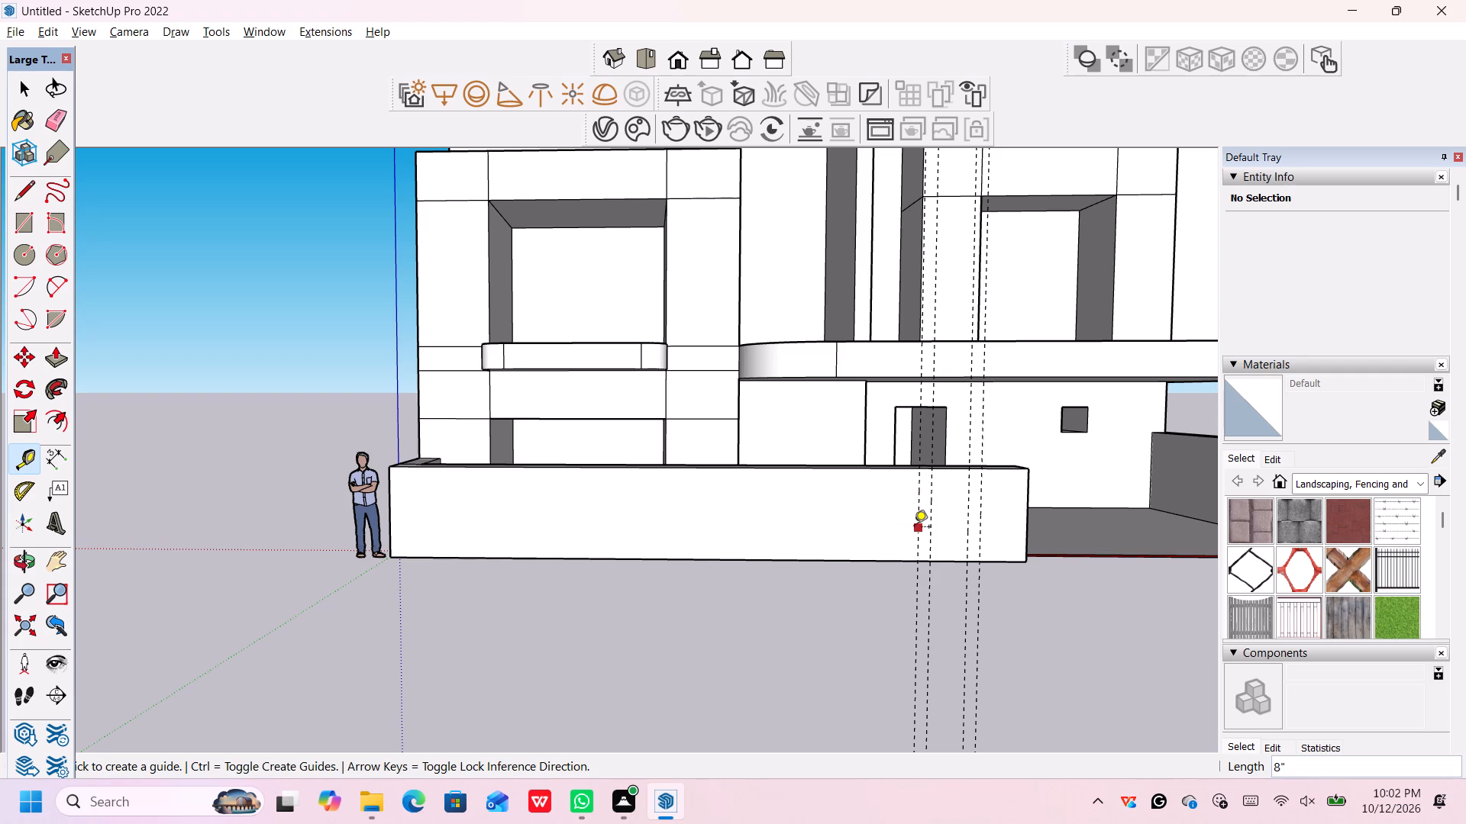
{"action": "key", "text": "ctrl+z"}
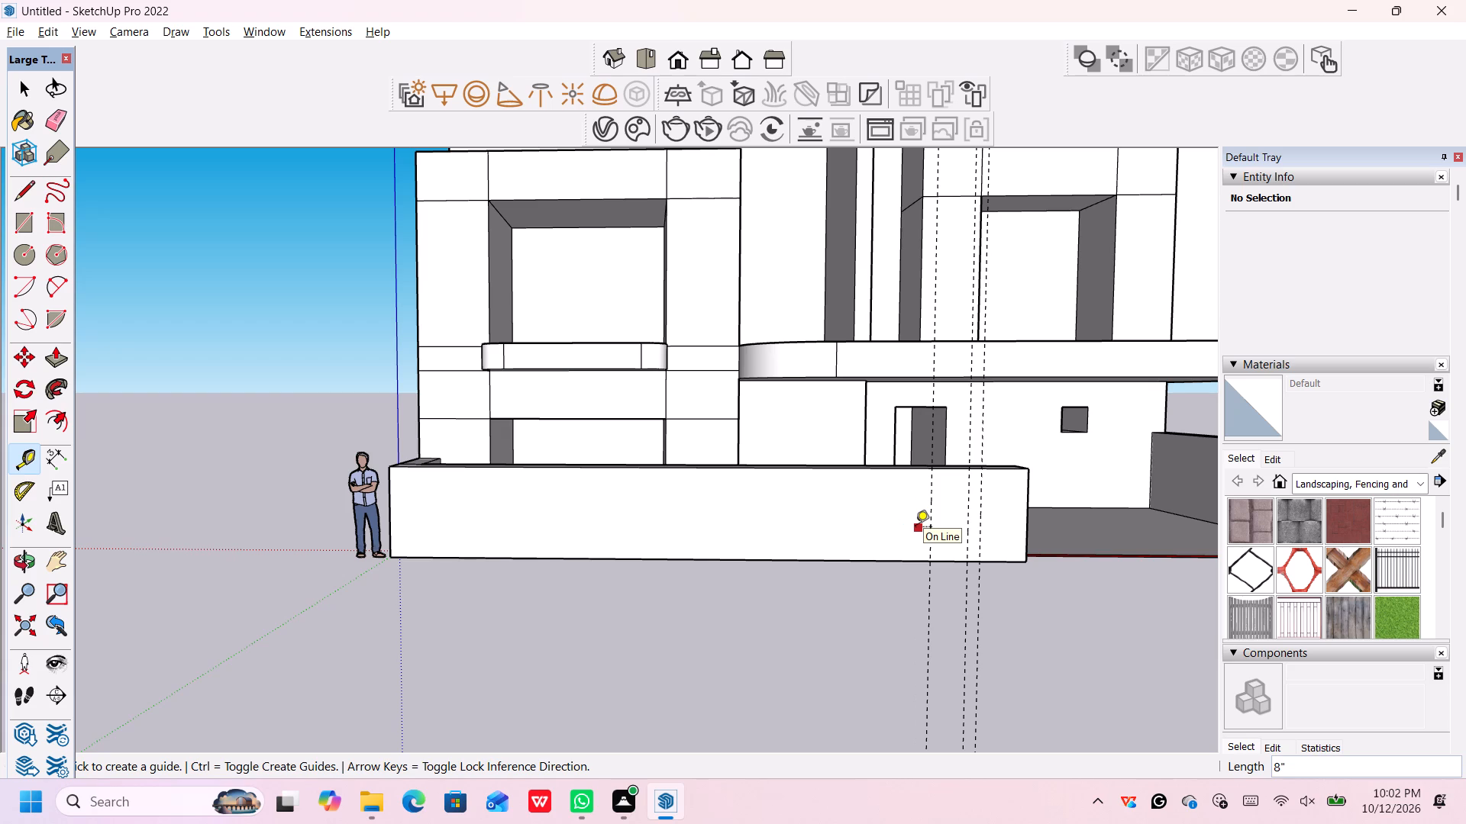
{"action": "key", "text": "ctrl+y"}
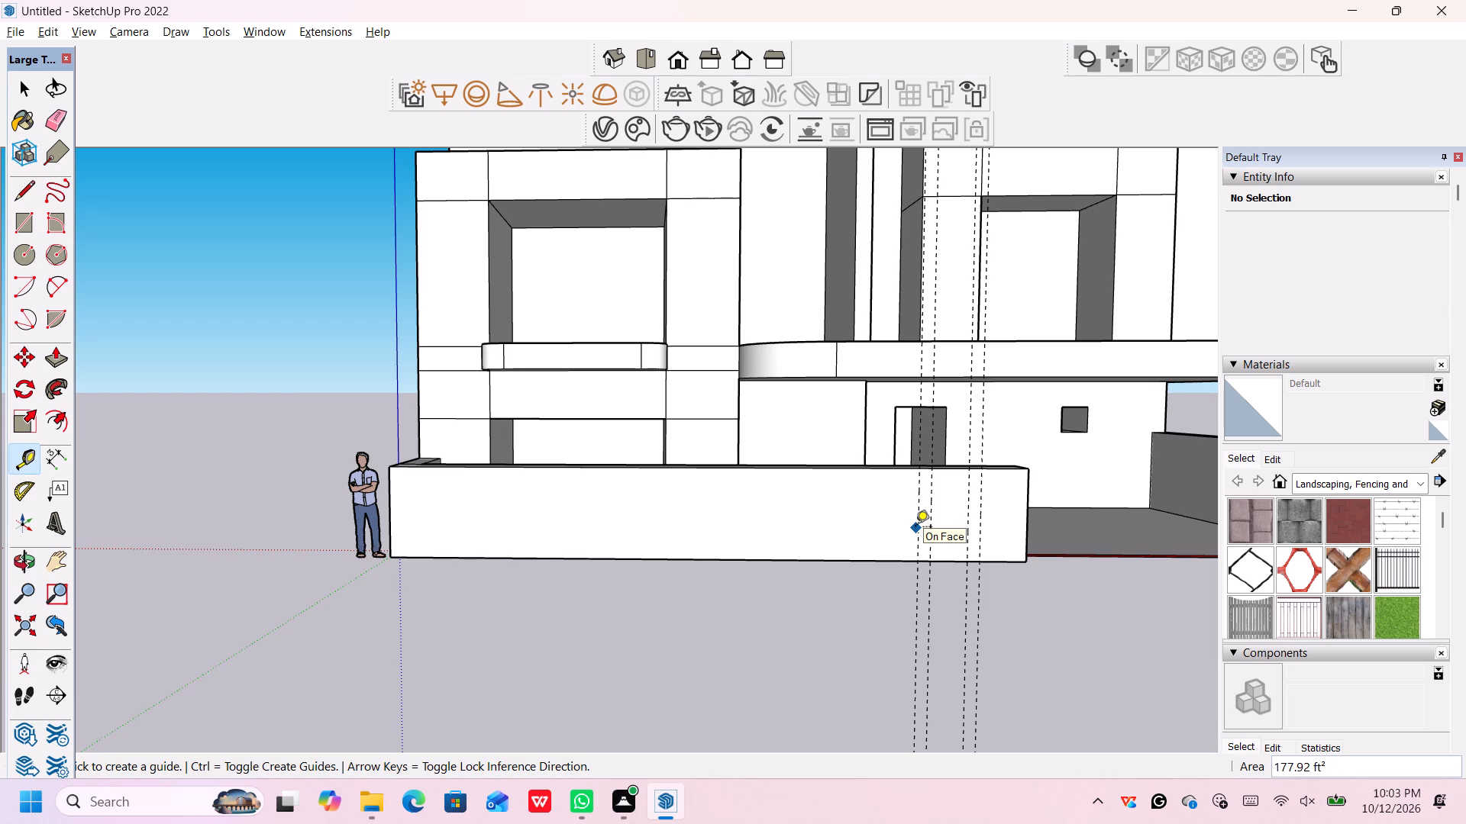
{"action": "scroll", "coordinate": [915, 528], "scroll_direction": "down", "scroll_amount": 2}
{"action": "scroll", "coordinate": [915, 529], "scroll_direction": "up", "scroll_amount": 5}
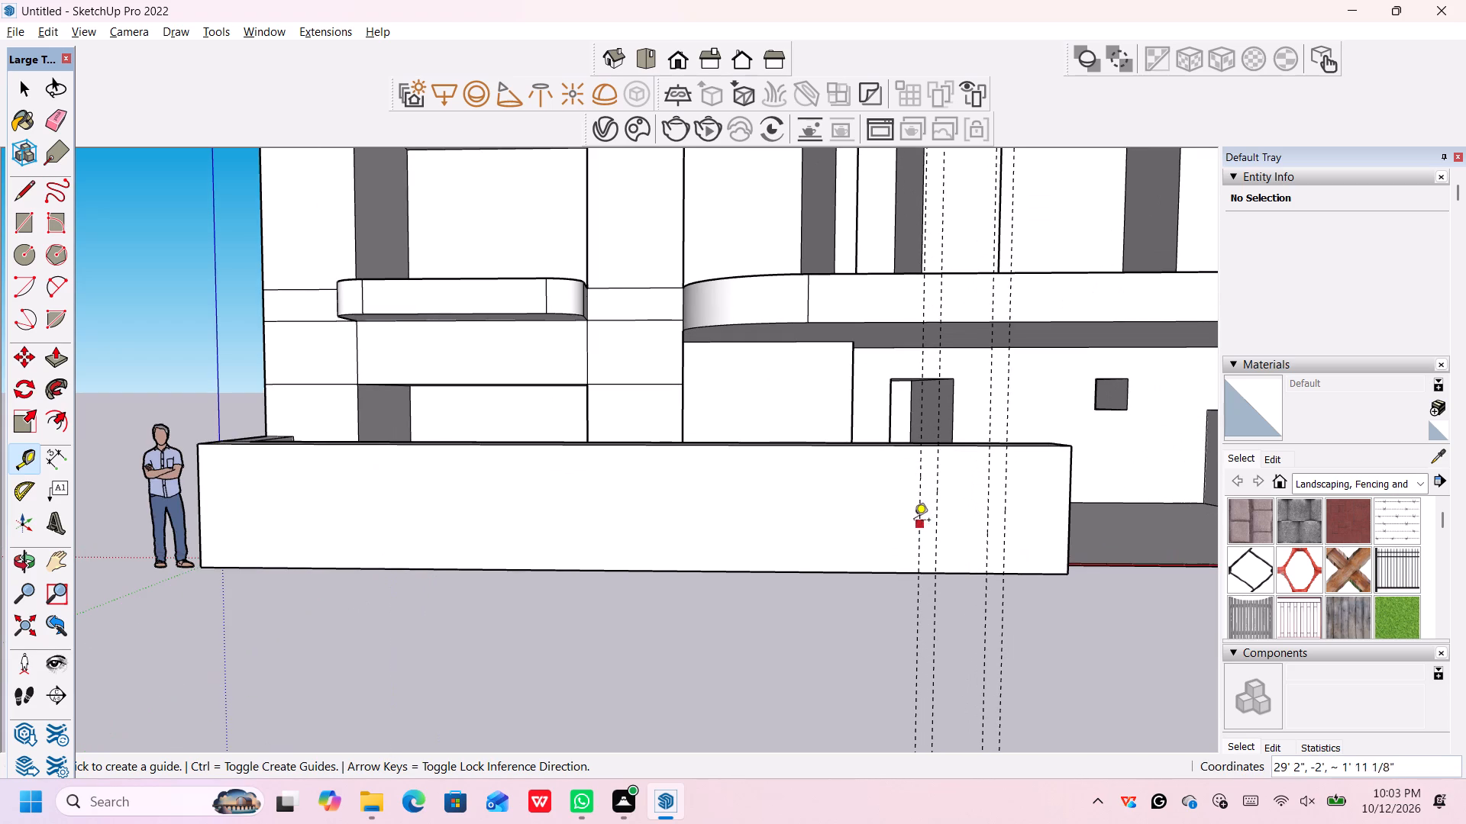
Add a second pair of vertical guides on the boundary wall, one 3' beyond the last guide and another 8" past it.
{"action": "left_click", "coordinate": [919, 532]}
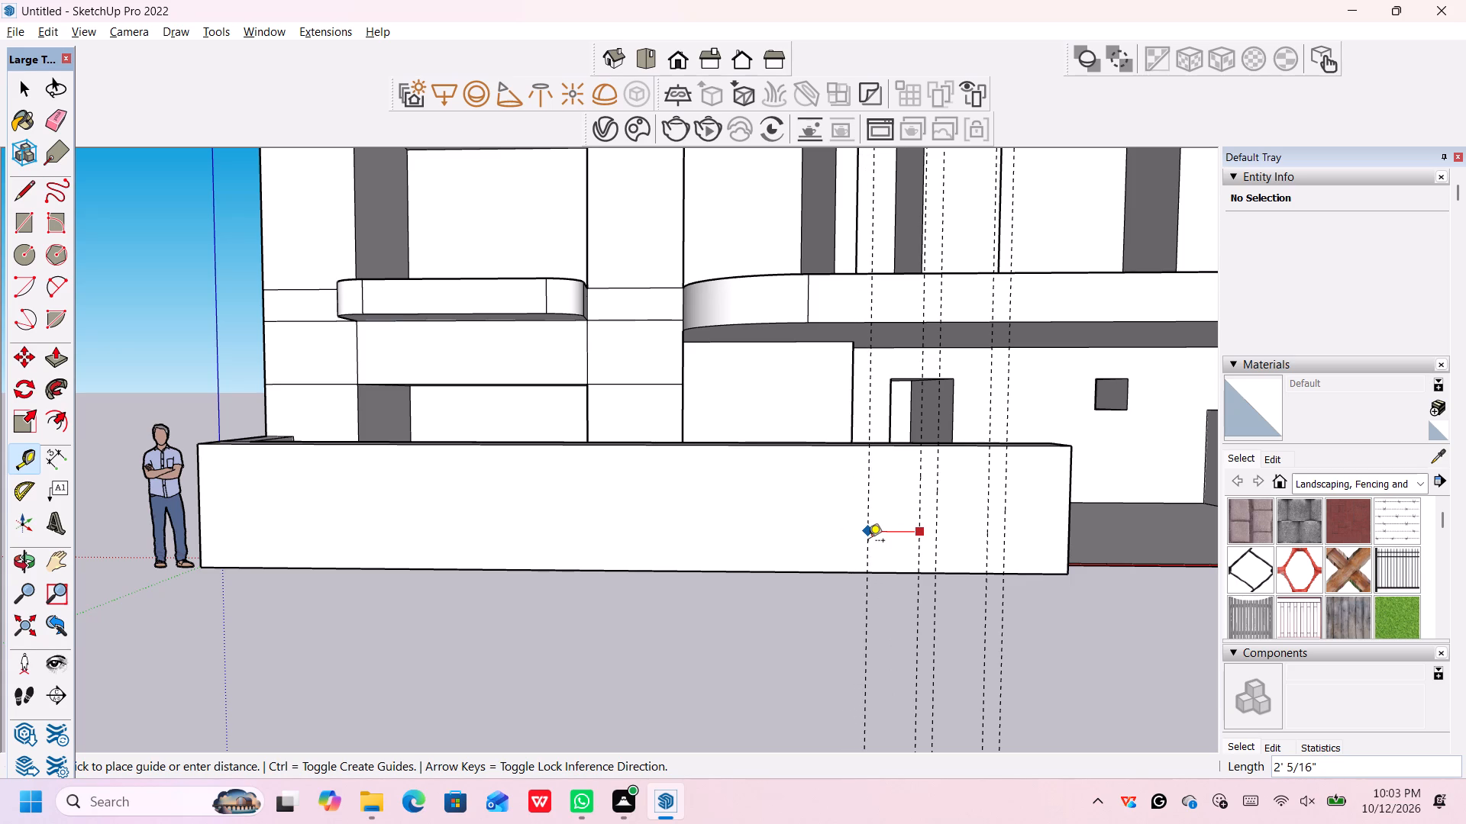
{"action": "type", "text": "3'"}
{"action": "key", "text": "Return"}
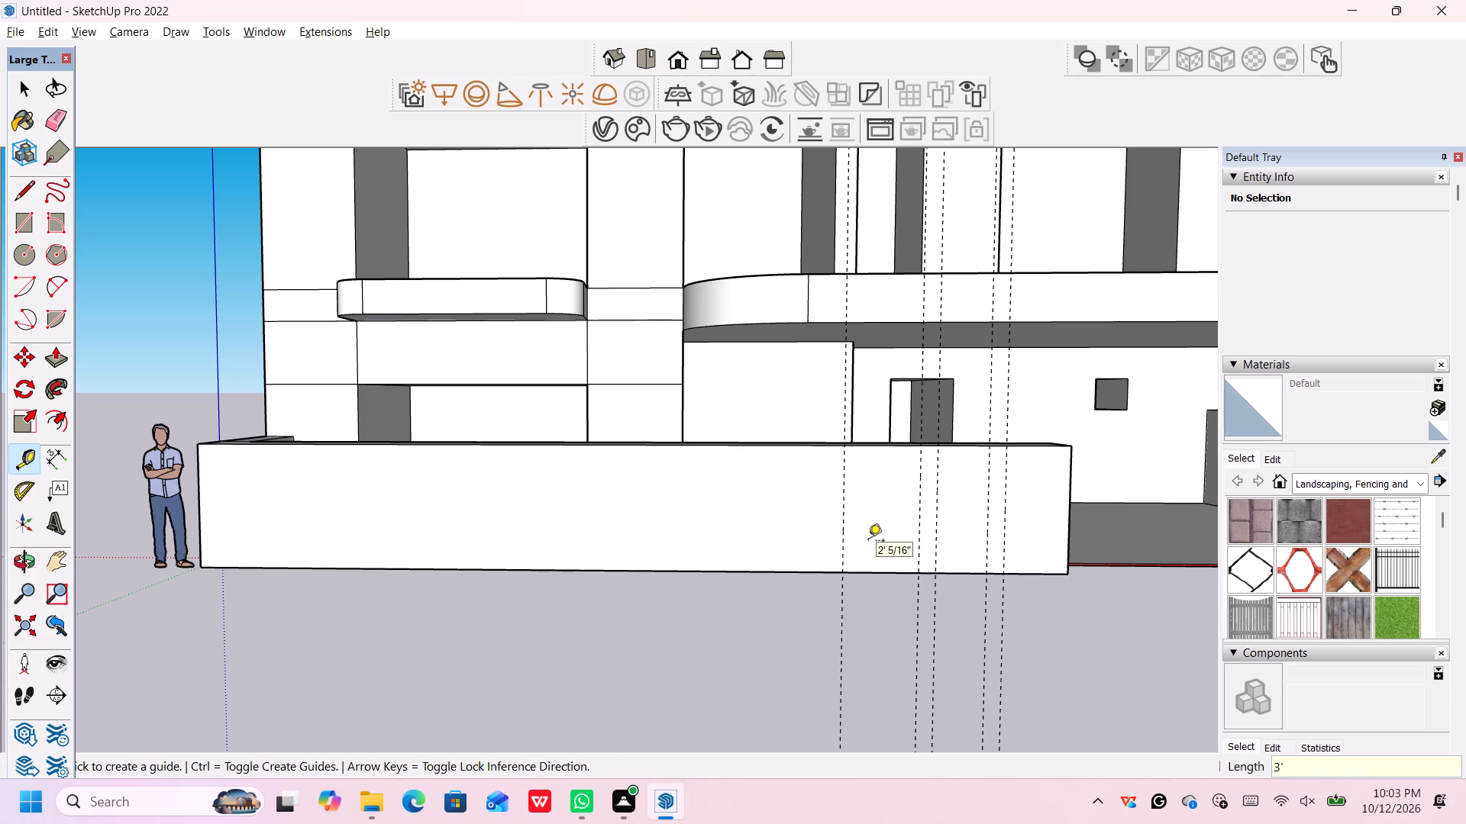
{"action": "scroll", "coordinate": [861, 529], "scroll_direction": "down", "scroll_amount": 2}
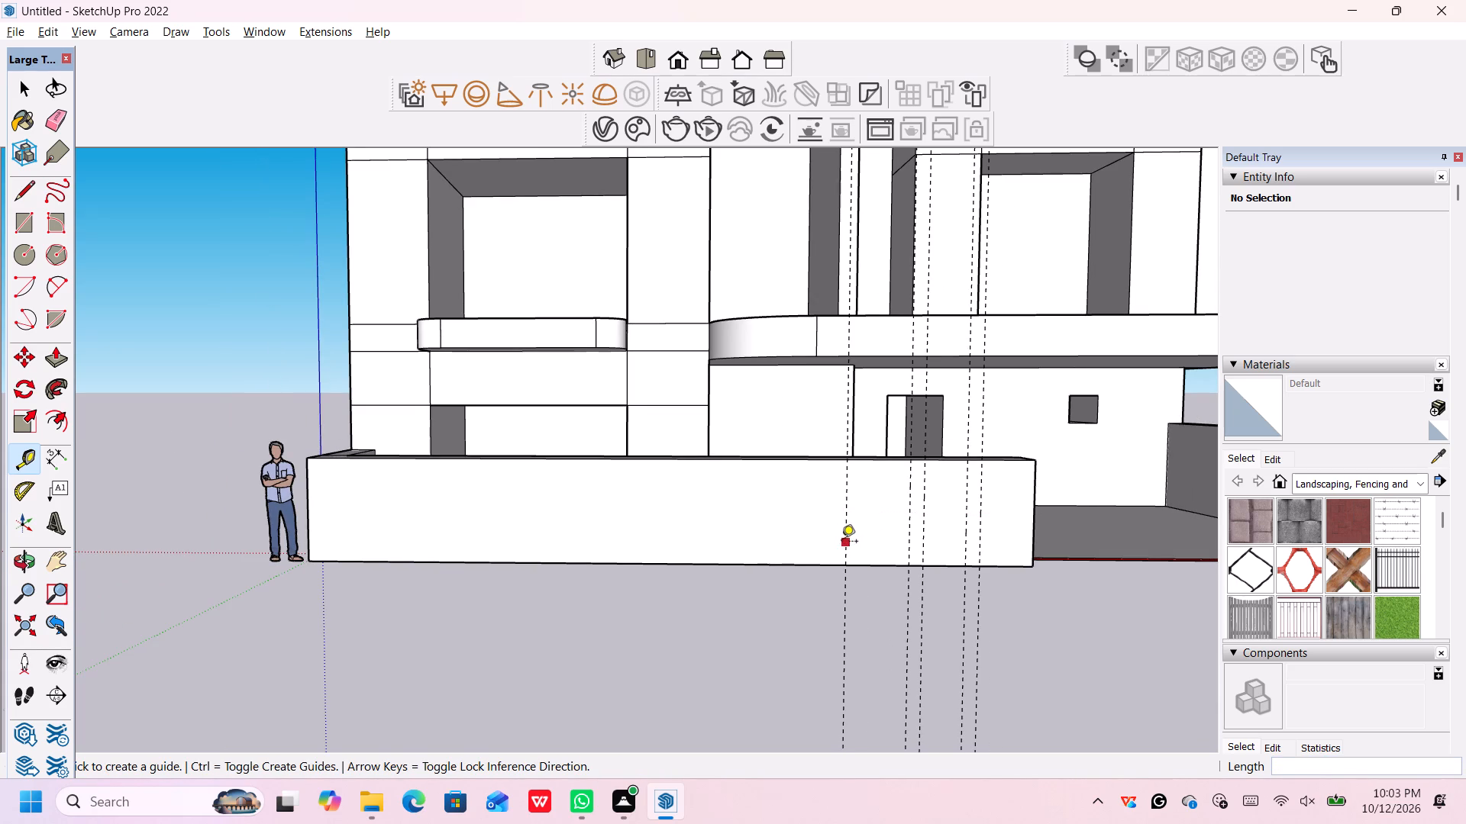
{"action": "left_click", "coordinate": [841, 542]}
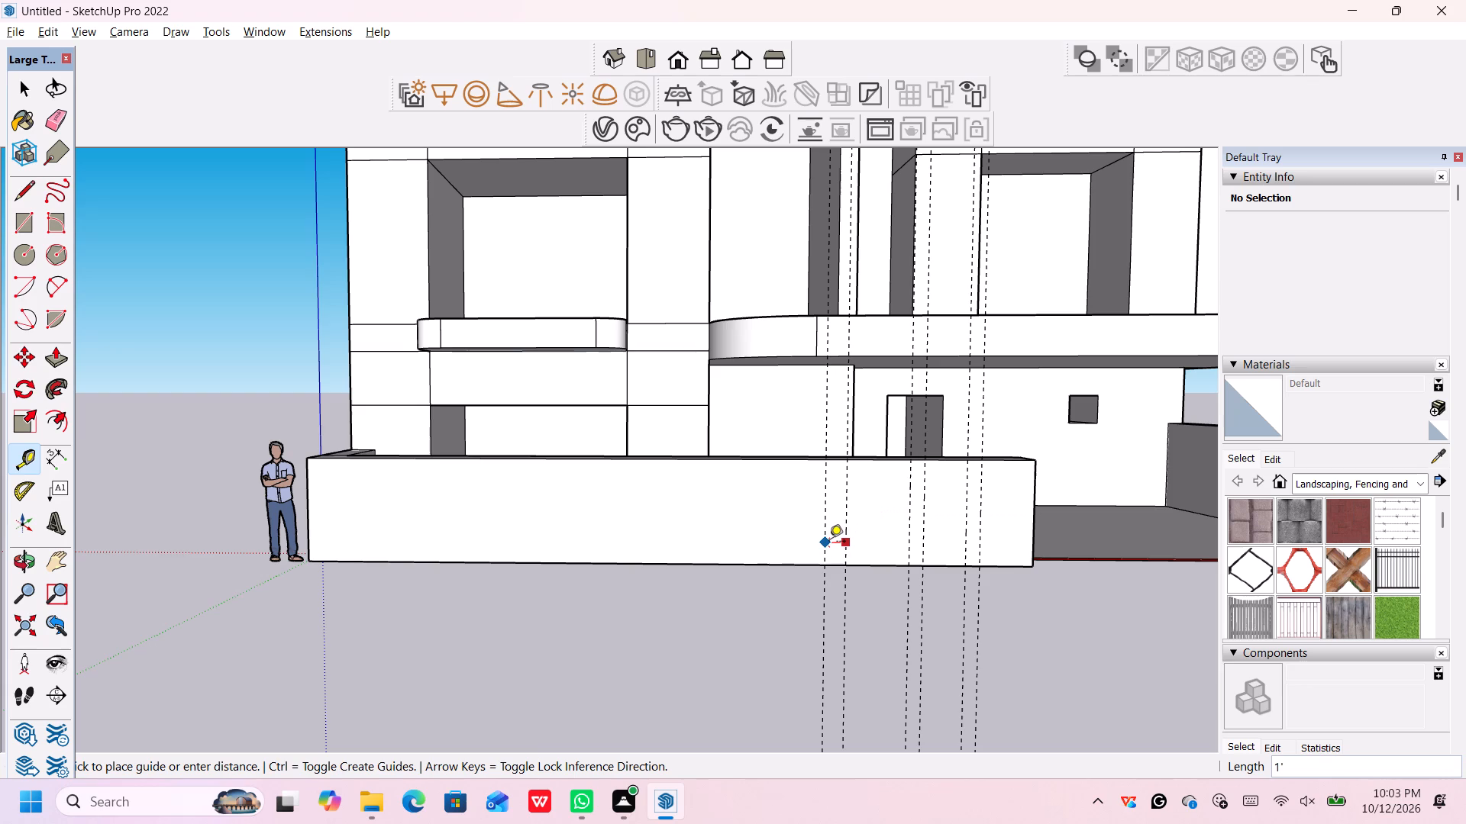
{"action": "key", "text": "8"}
{"action": "key", "text": "shift+quotedbl"}
{"action": "key", "text": "Return"}
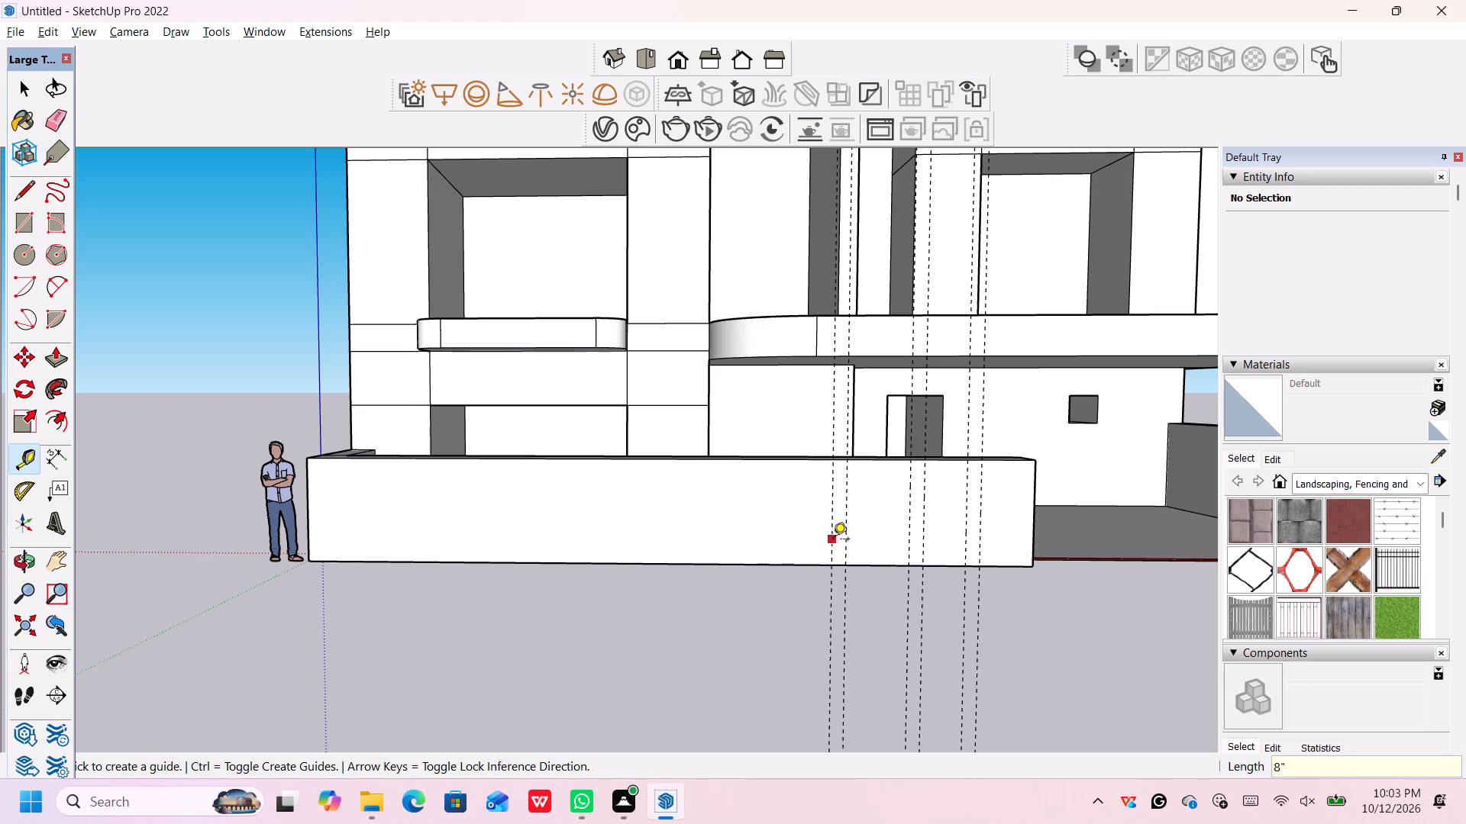
Add another pair of vertical guides toward the scale figure, one 3' beyond the last guide and another 8" past it.
{"action": "left_click", "coordinate": [830, 535]}
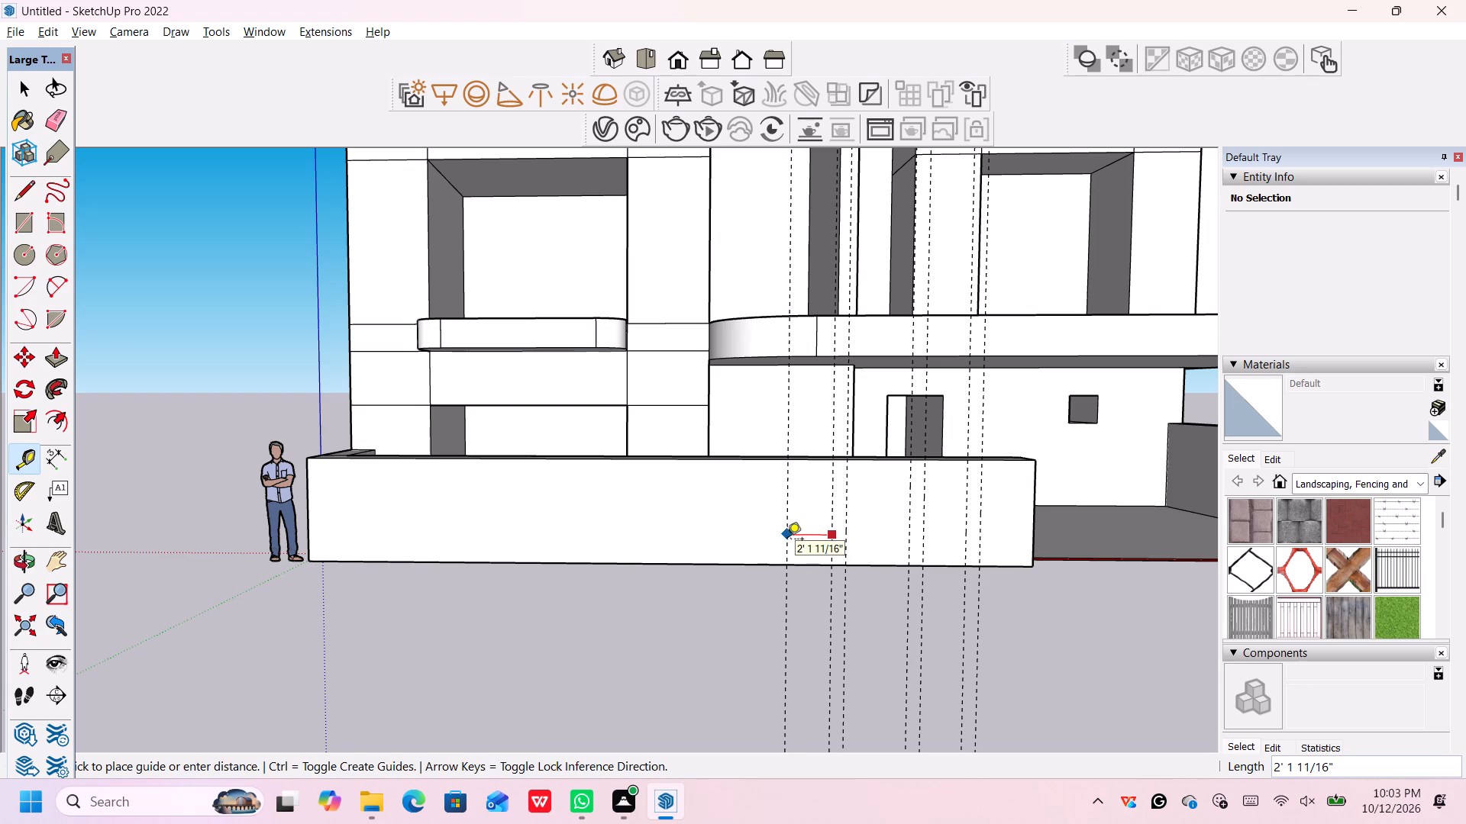
{"action": "type", "text": "3'"}
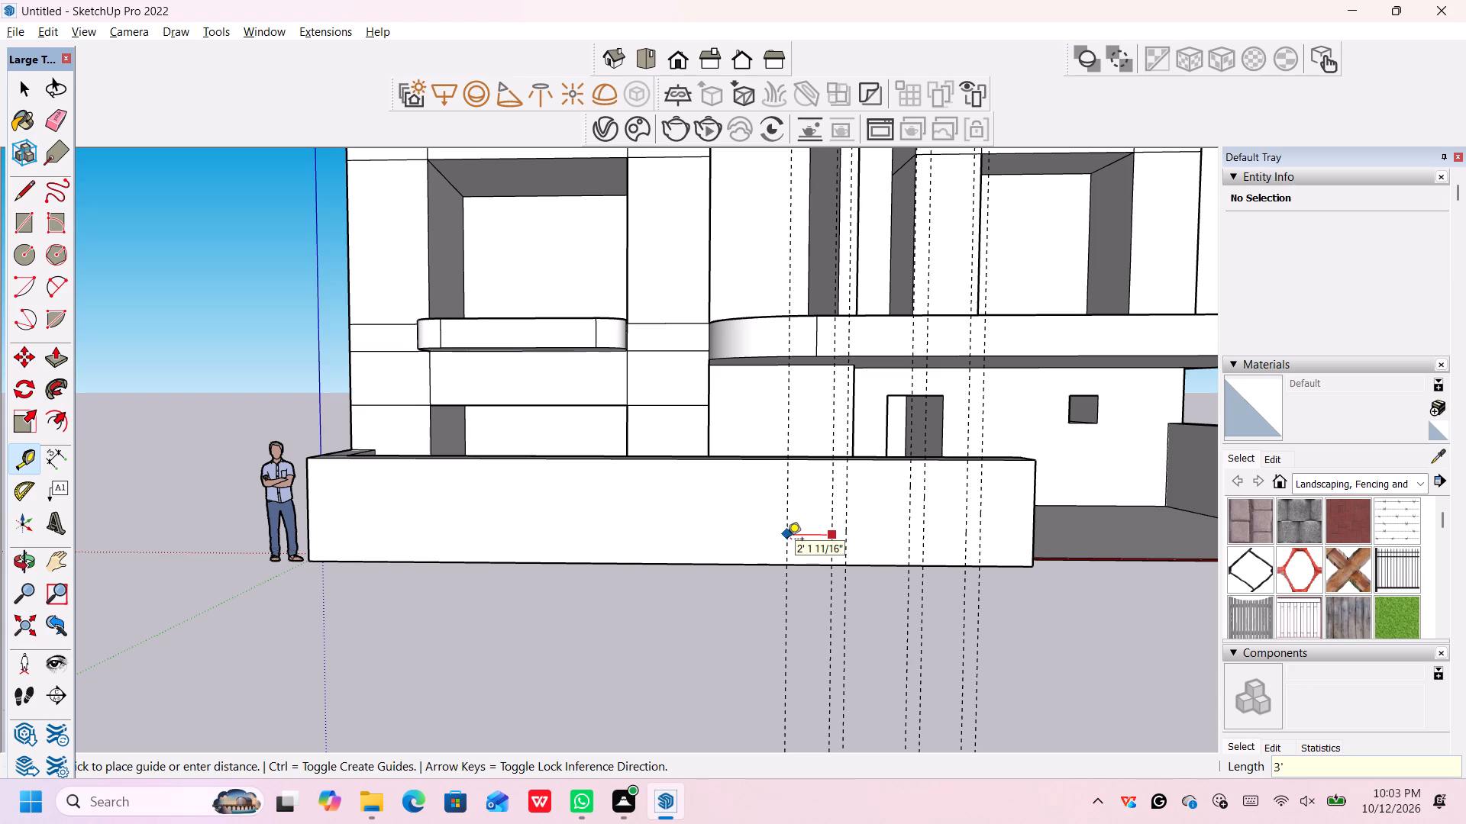
{"action": "key", "text": "Return"}
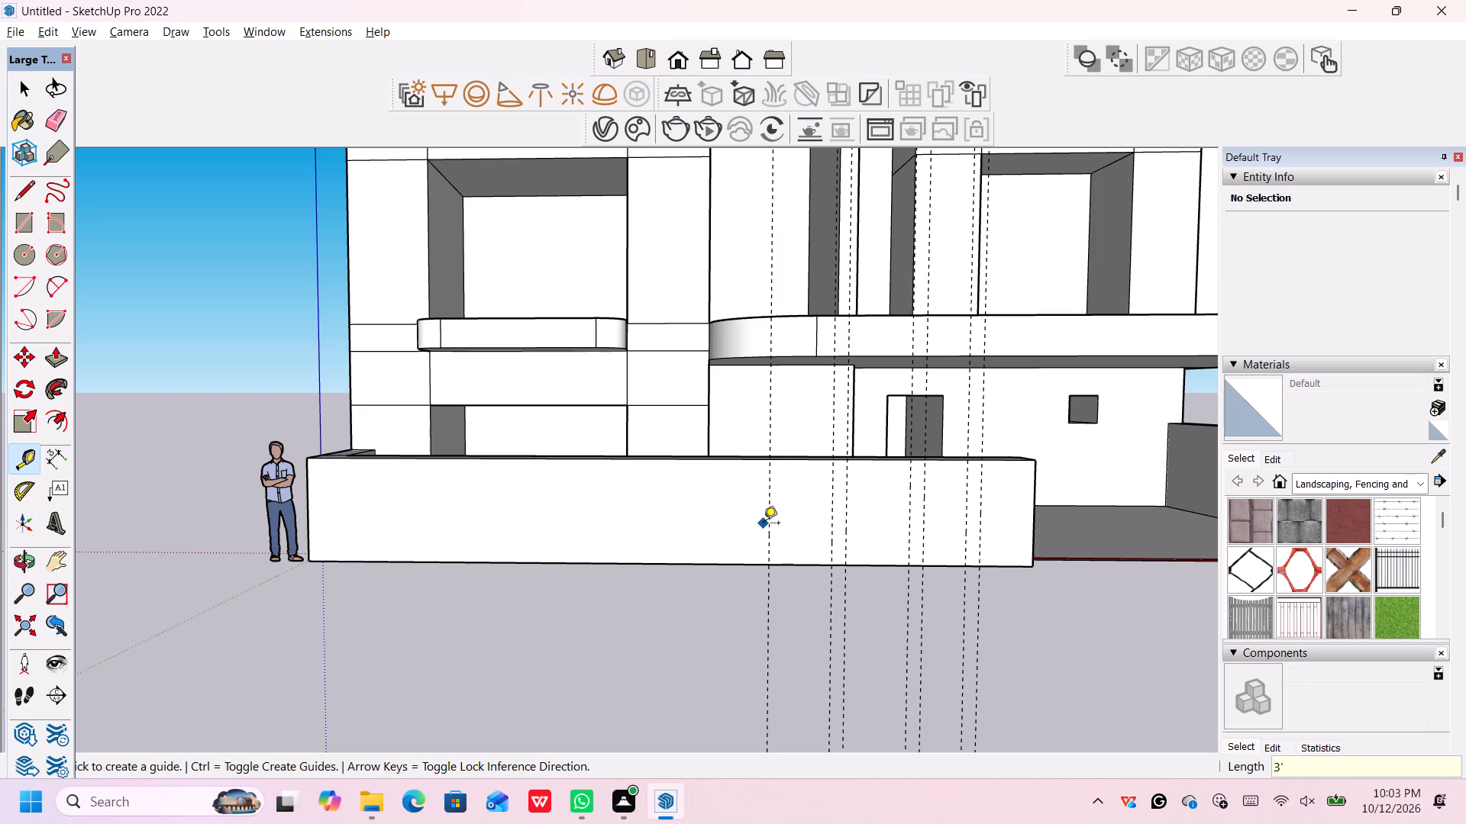
{"action": "left_click", "coordinate": [768, 524]}
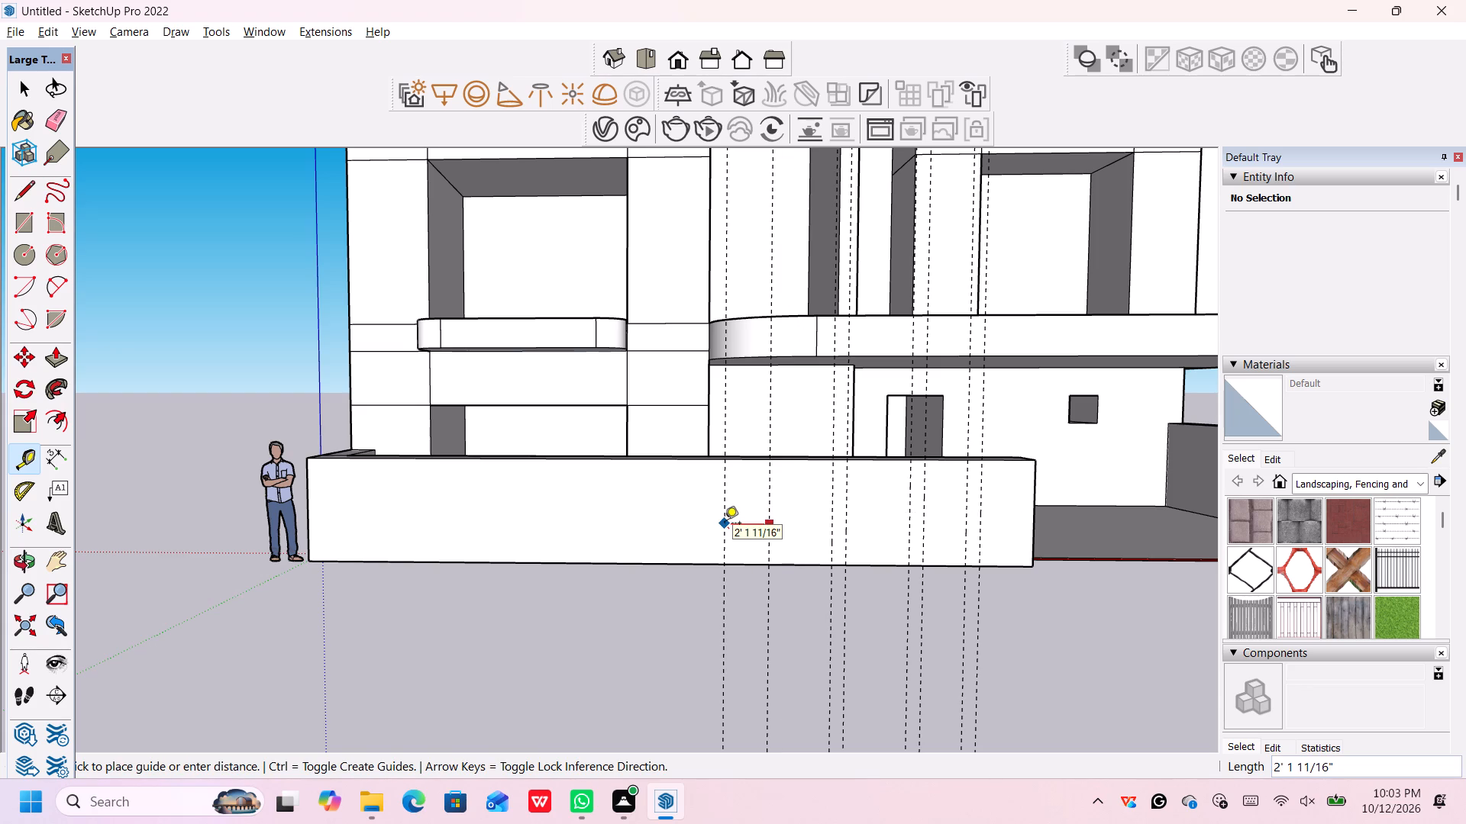
{"action": "key", "text": "8"}
{"action": "key", "text": "shift+quotedbl"}
{"action": "key", "text": "Return"}
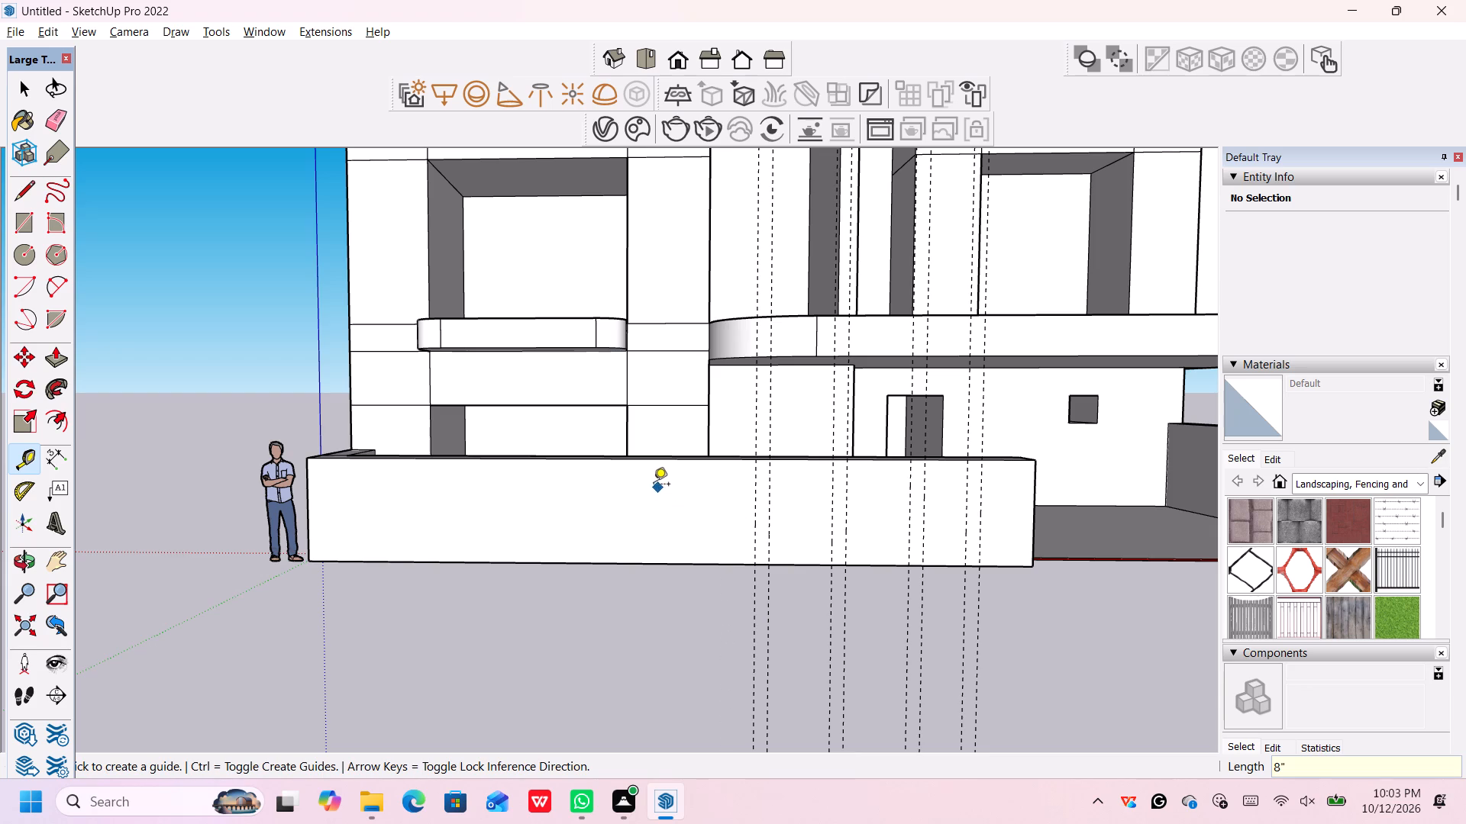
Place two horizontal guides on the boundary wall's front face, 1' below its top edge and 1' below the first.
{"action": "left_click", "coordinate": [609, 462]}
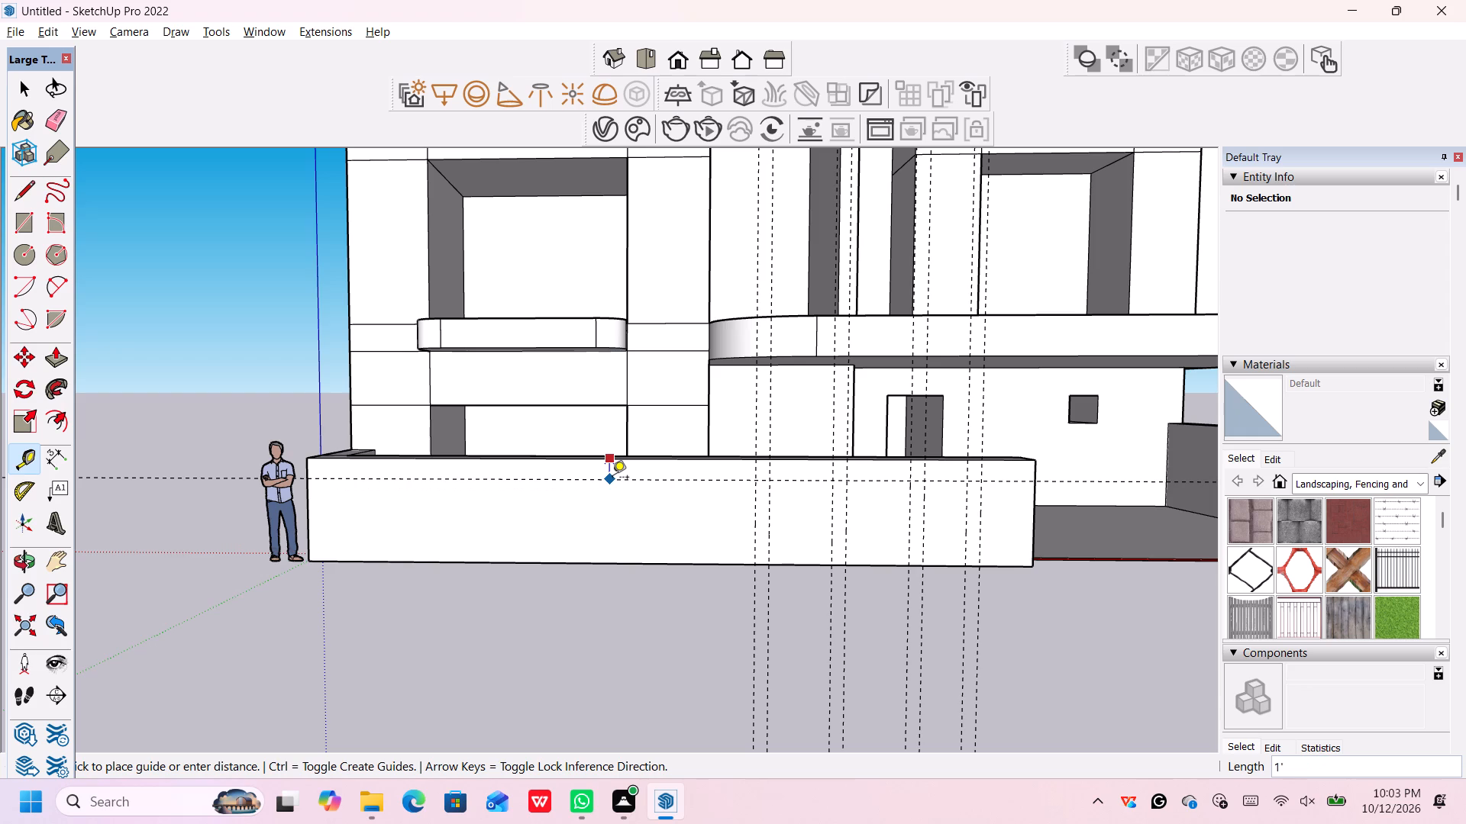
{"action": "scroll", "coordinate": [612, 478], "scroll_direction": "up", "scroll_amount": 1}
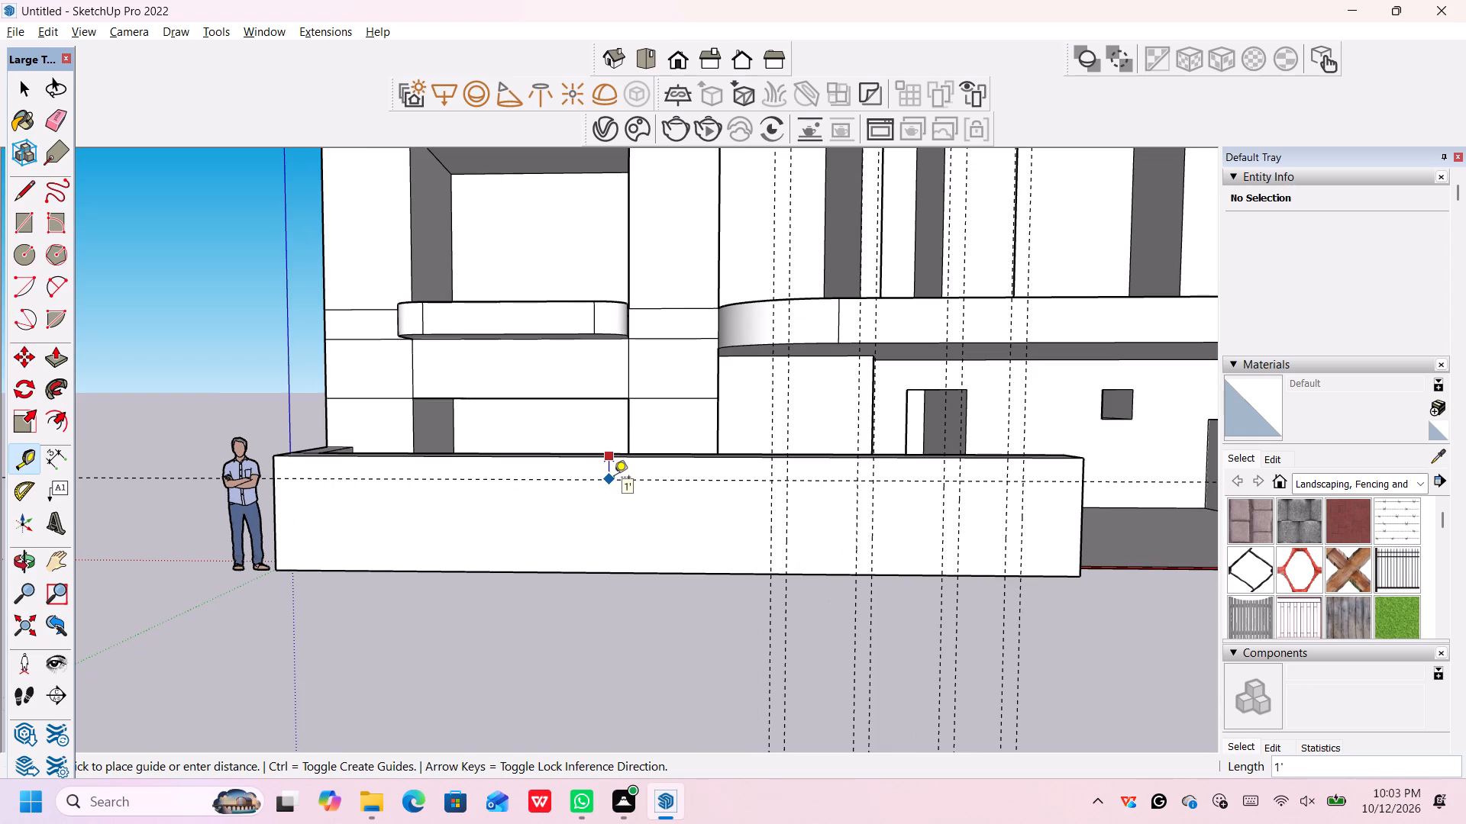
{"action": "left_click", "coordinate": [614, 478]}
{"action": "left_click", "coordinate": [579, 481]}
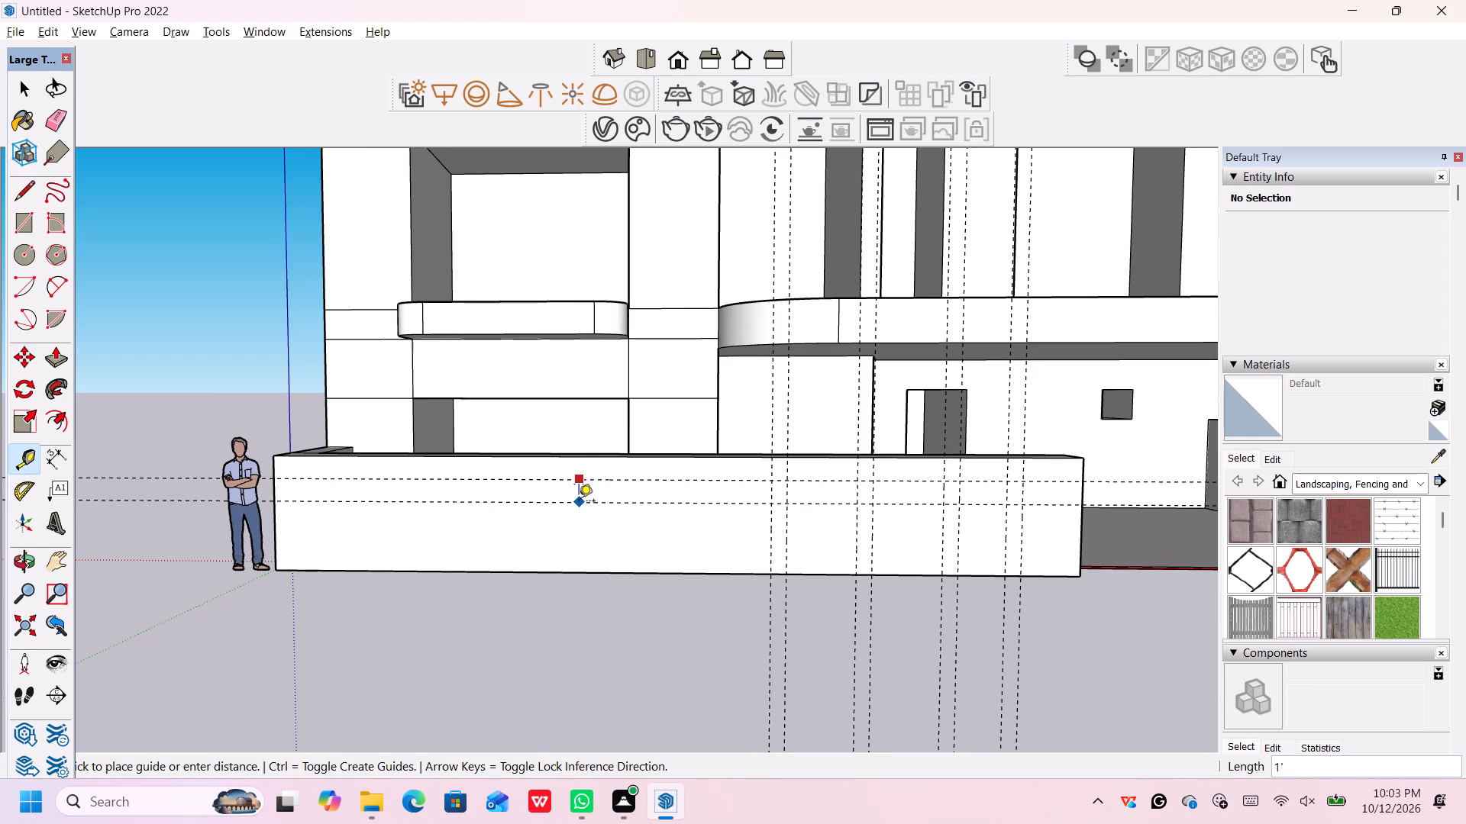
{"action": "left_click", "coordinate": [577, 502]}
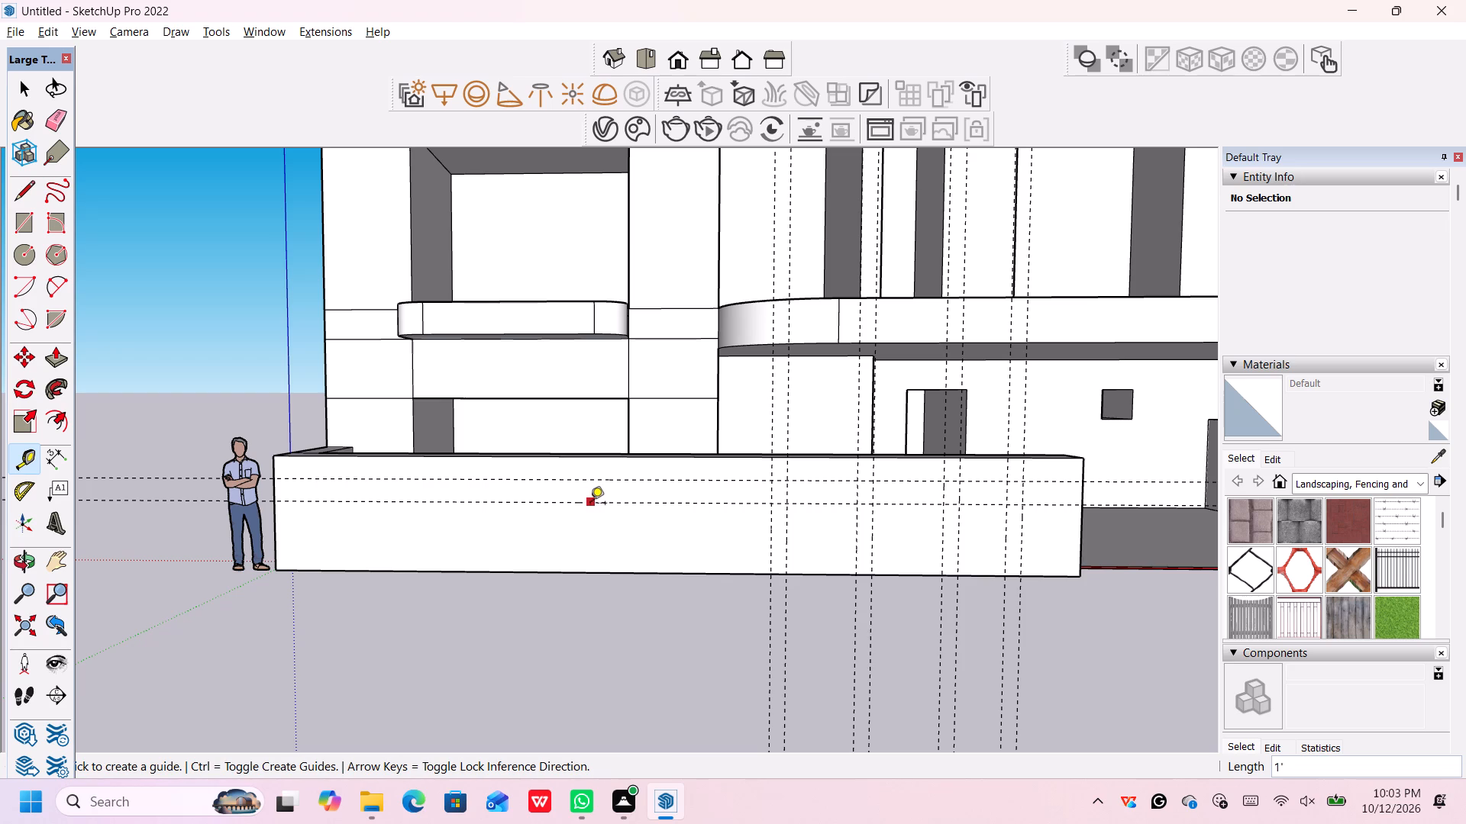
Place a vertical guide 2' beyond the last vertical guide on the boundary wall, toward the scale figure.
{"action": "left_click", "coordinate": [770, 548]}
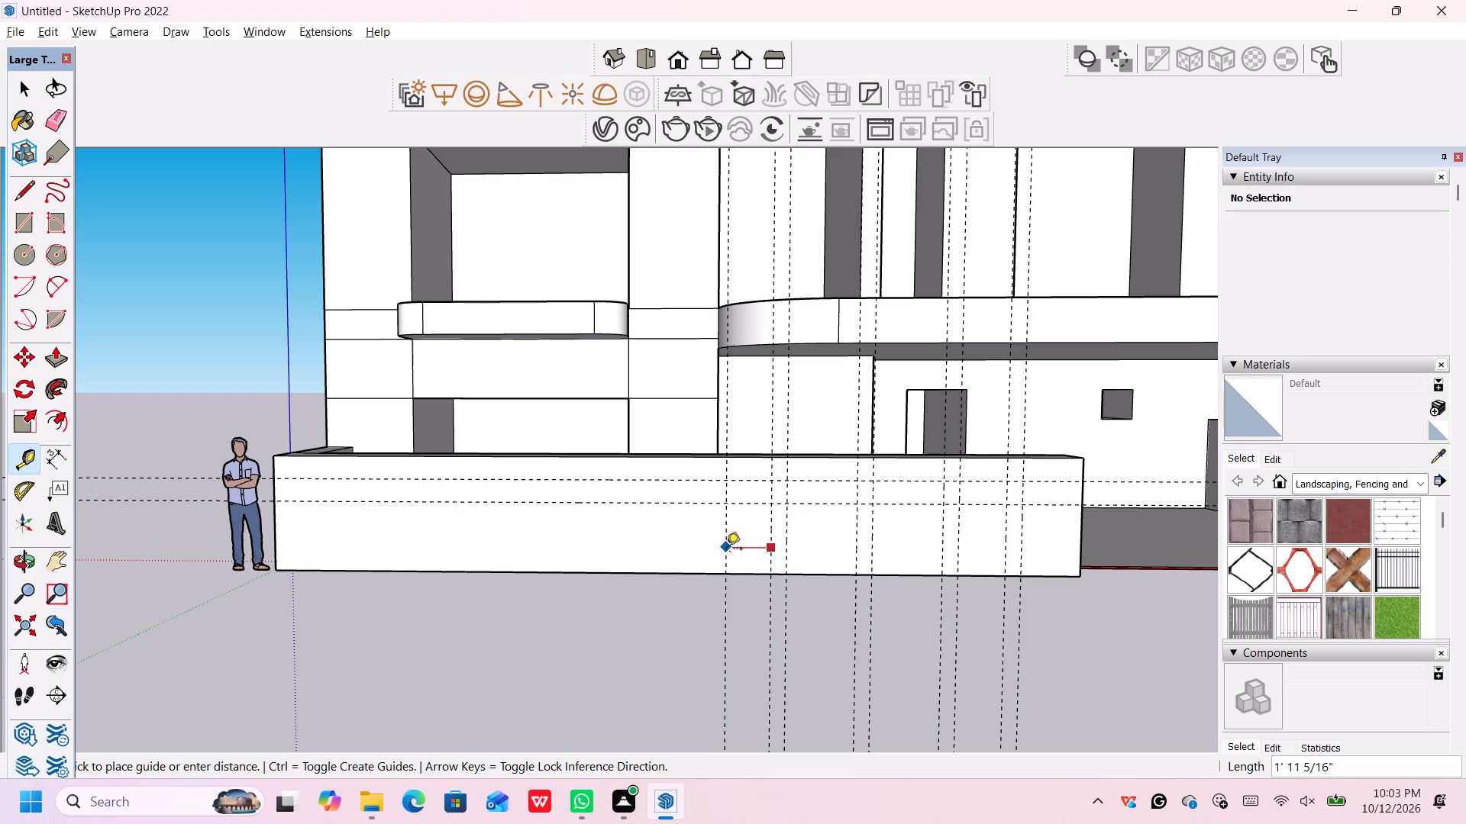
{"action": "type", "text": "2'"}
{"action": "key", "text": "Return"}
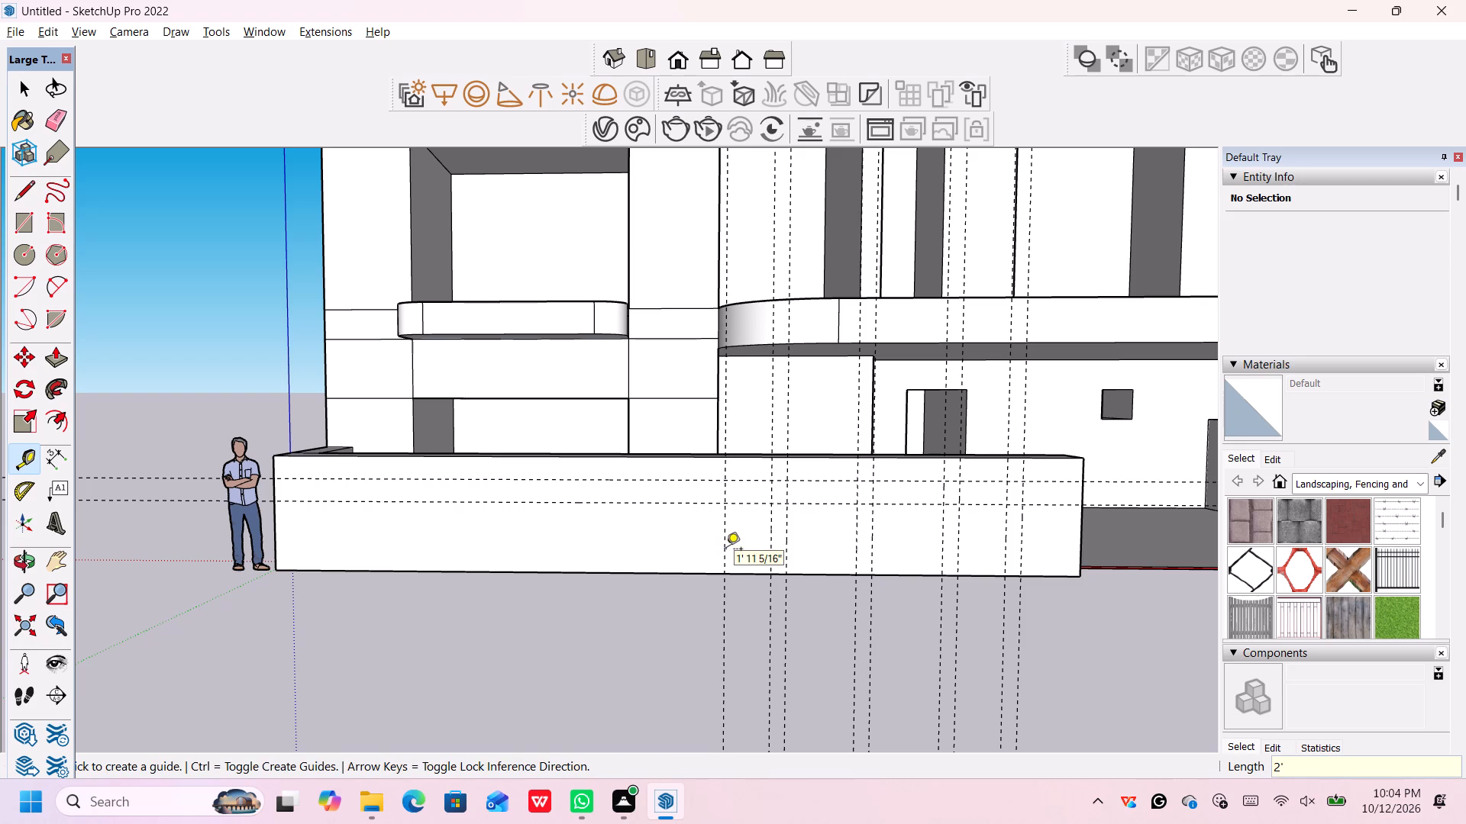
Place another vertical guide on the boundary wall, 2' beyond the last one toward the scale figure.
{"action": "left_click", "coordinate": [726, 550]}
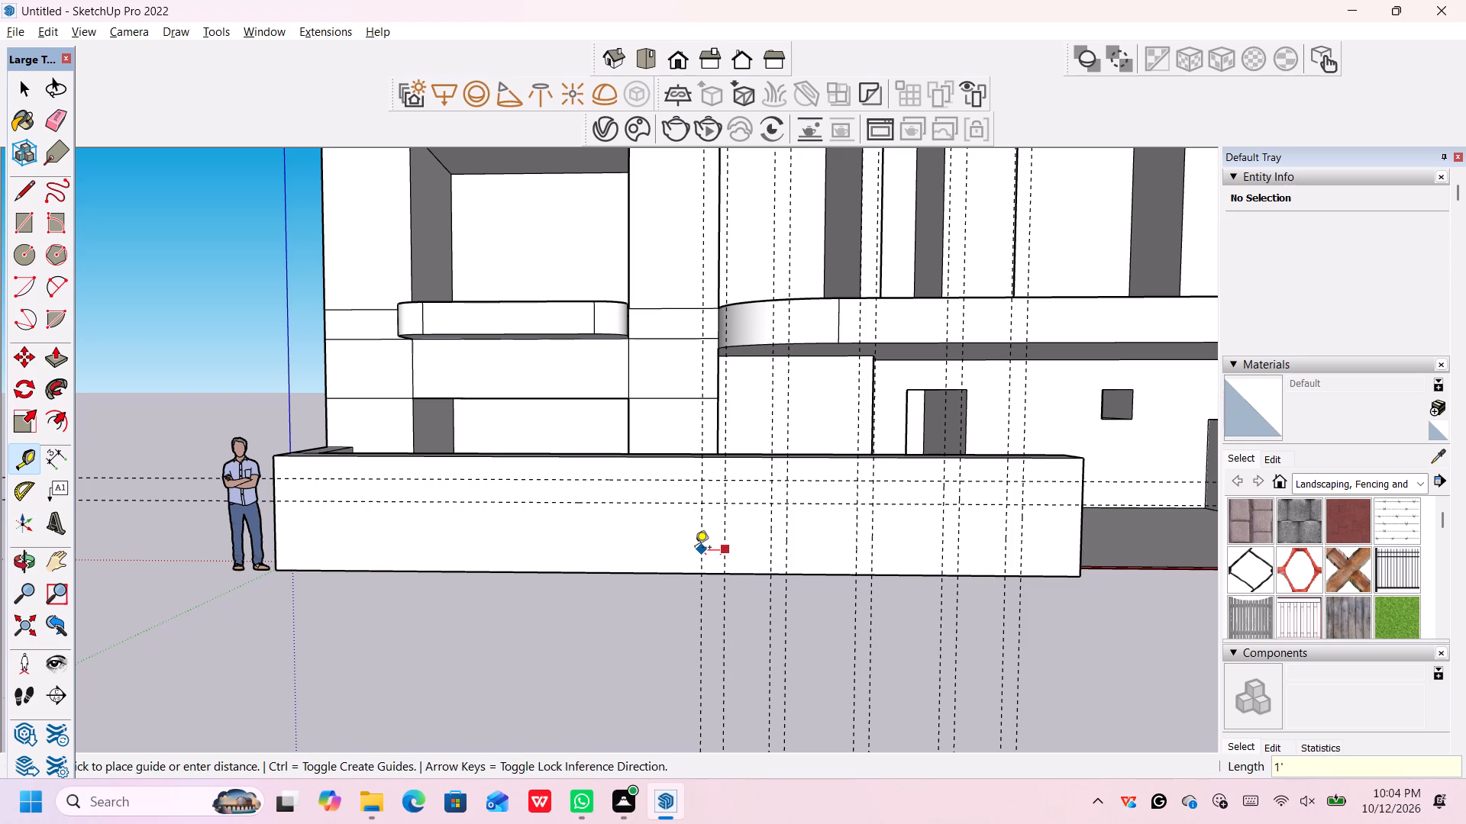
{"action": "type", "text": "2'"}
{"action": "key", "text": "Return"}
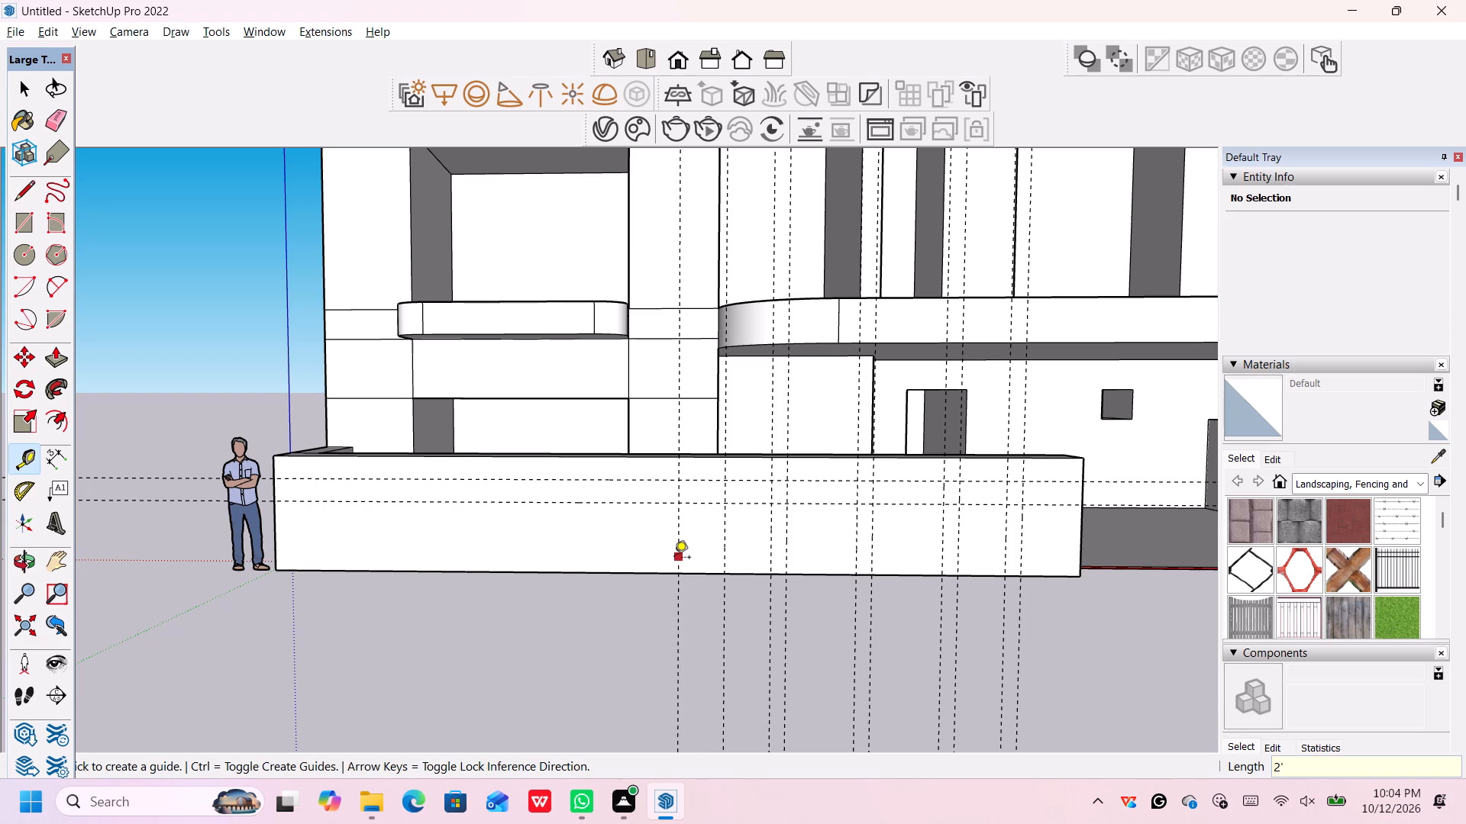
Draw a 19' 10" line along the upper horizontal guide from the wall's scale-figure end, continuing 4' 1" down the second vertical guide to the base.
{"action": "middle_click_drag", "start_coordinate": [632, 584], "coordinate": [650, 577]}
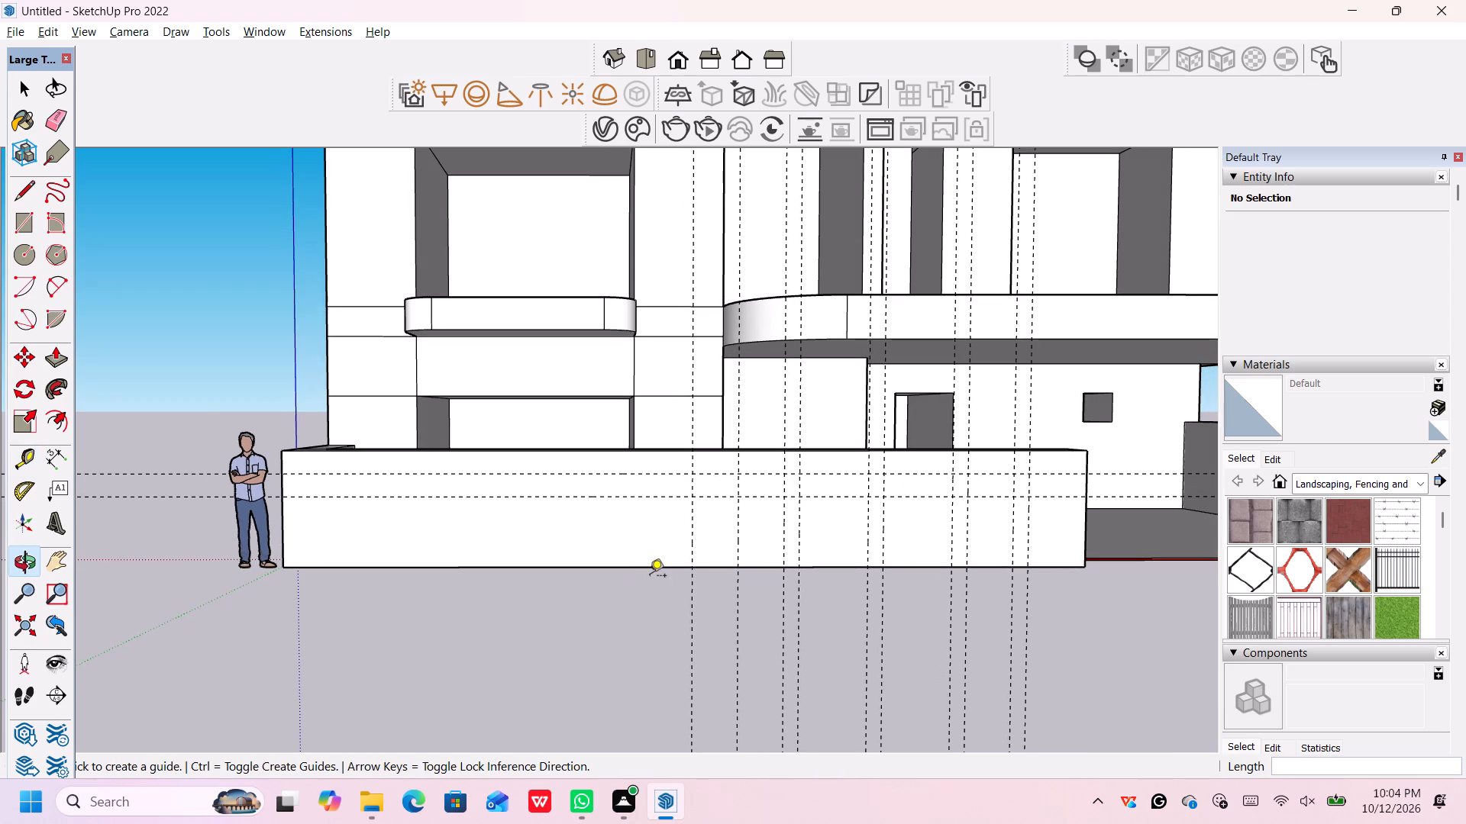
{"action": "middle_click_drag", "start_coordinate": [609, 622], "coordinate": [664, 637]}
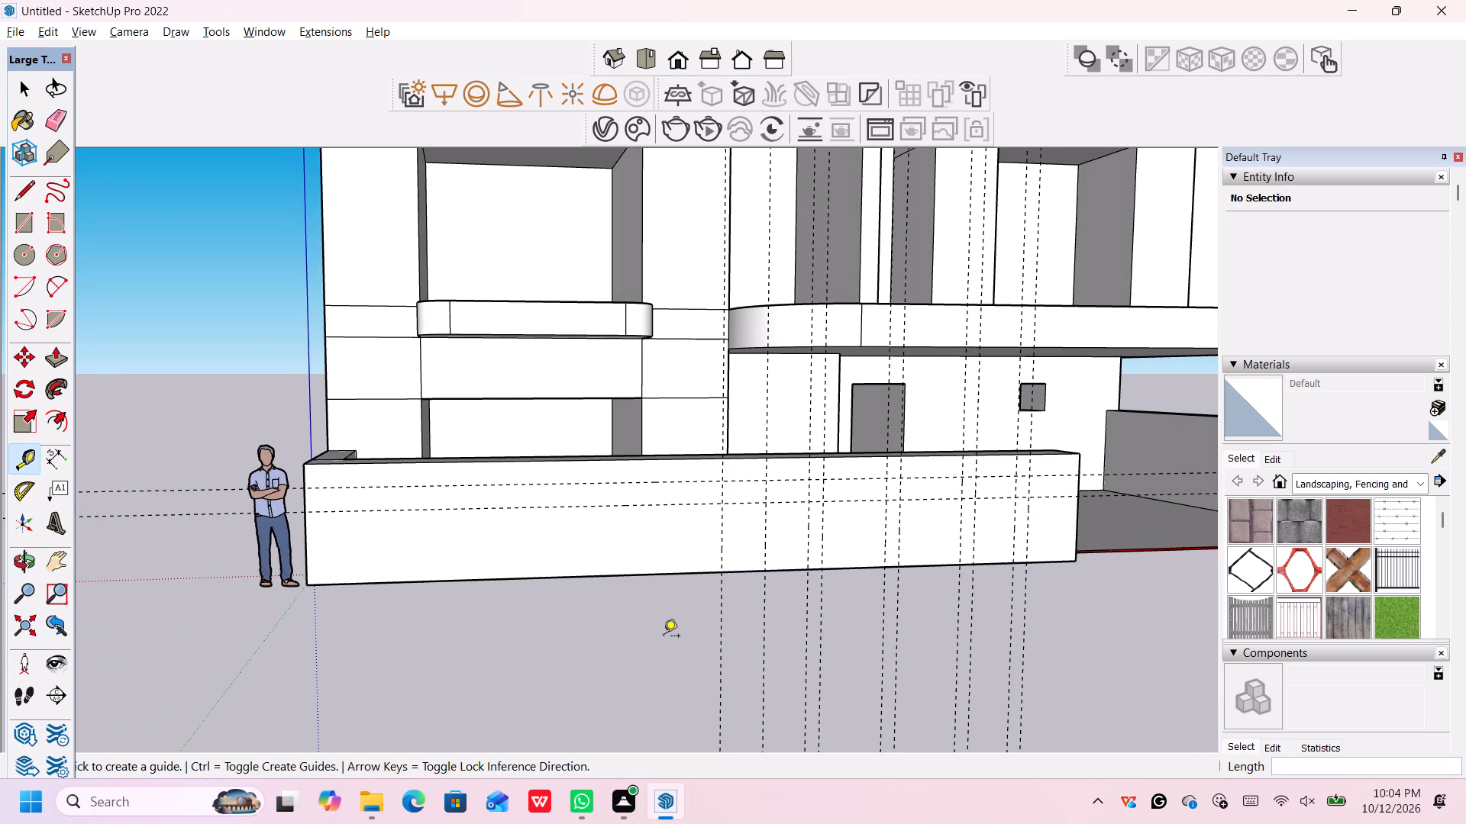
{"action": "middle_click_drag", "start_coordinate": [646, 632], "coordinate": [702, 721]}
{"action": "middle_click_drag", "start_coordinate": [695, 696], "coordinate": [675, 665]}
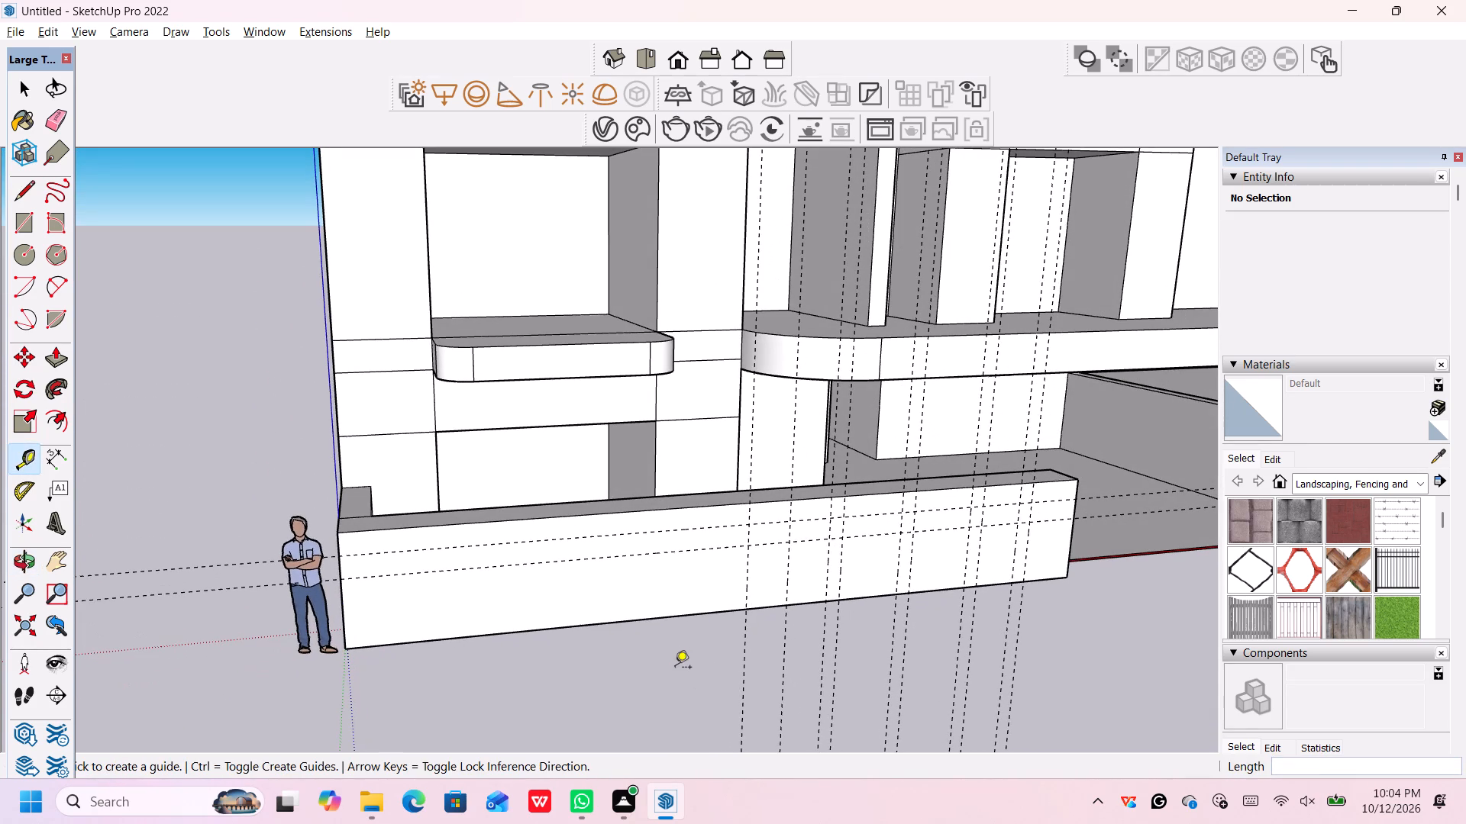
{"action": "key", "text": "space"}
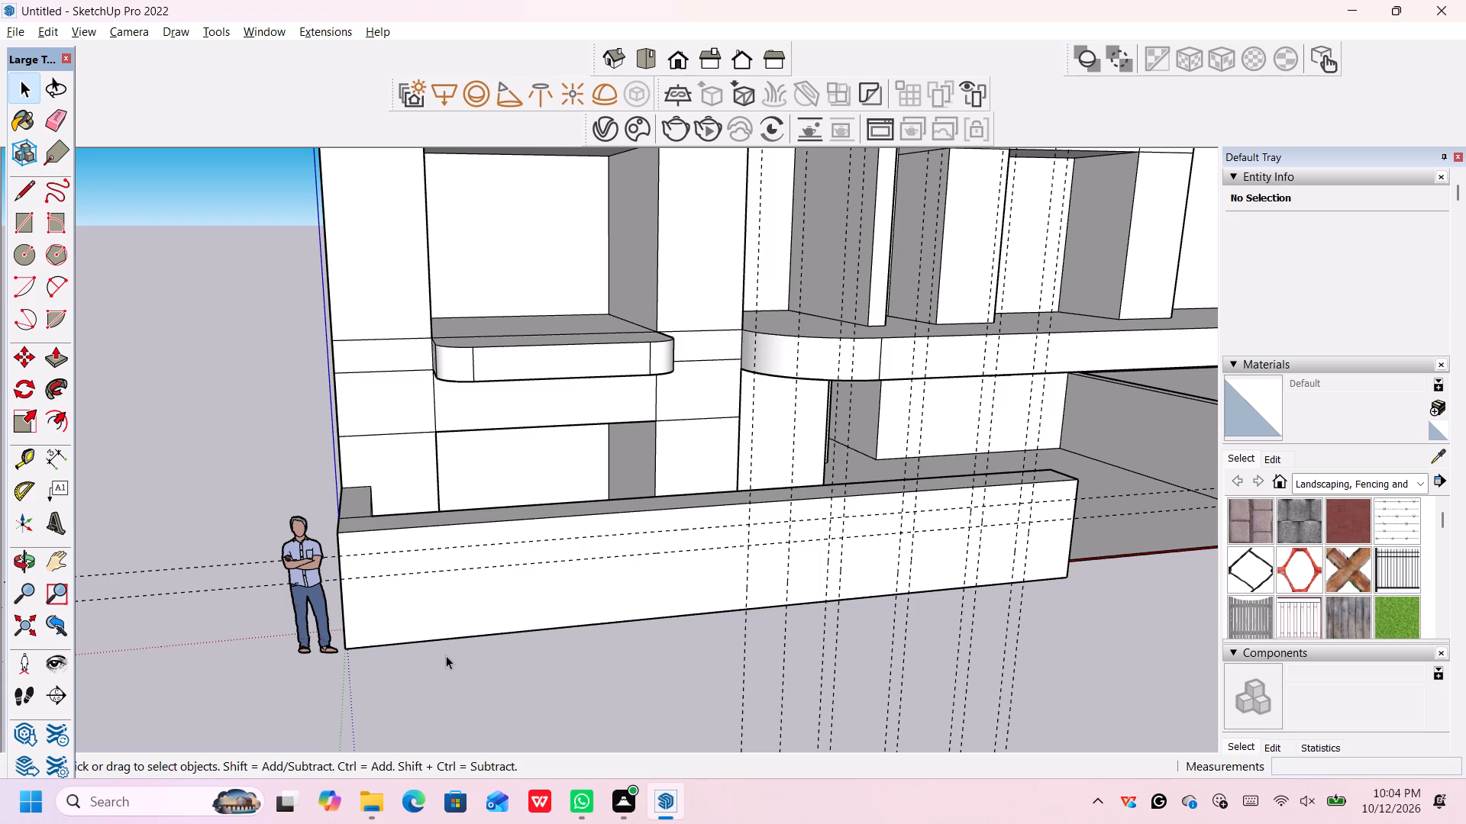
{"action": "key", "text": "l"}
{"action": "key", "text": "Return"}
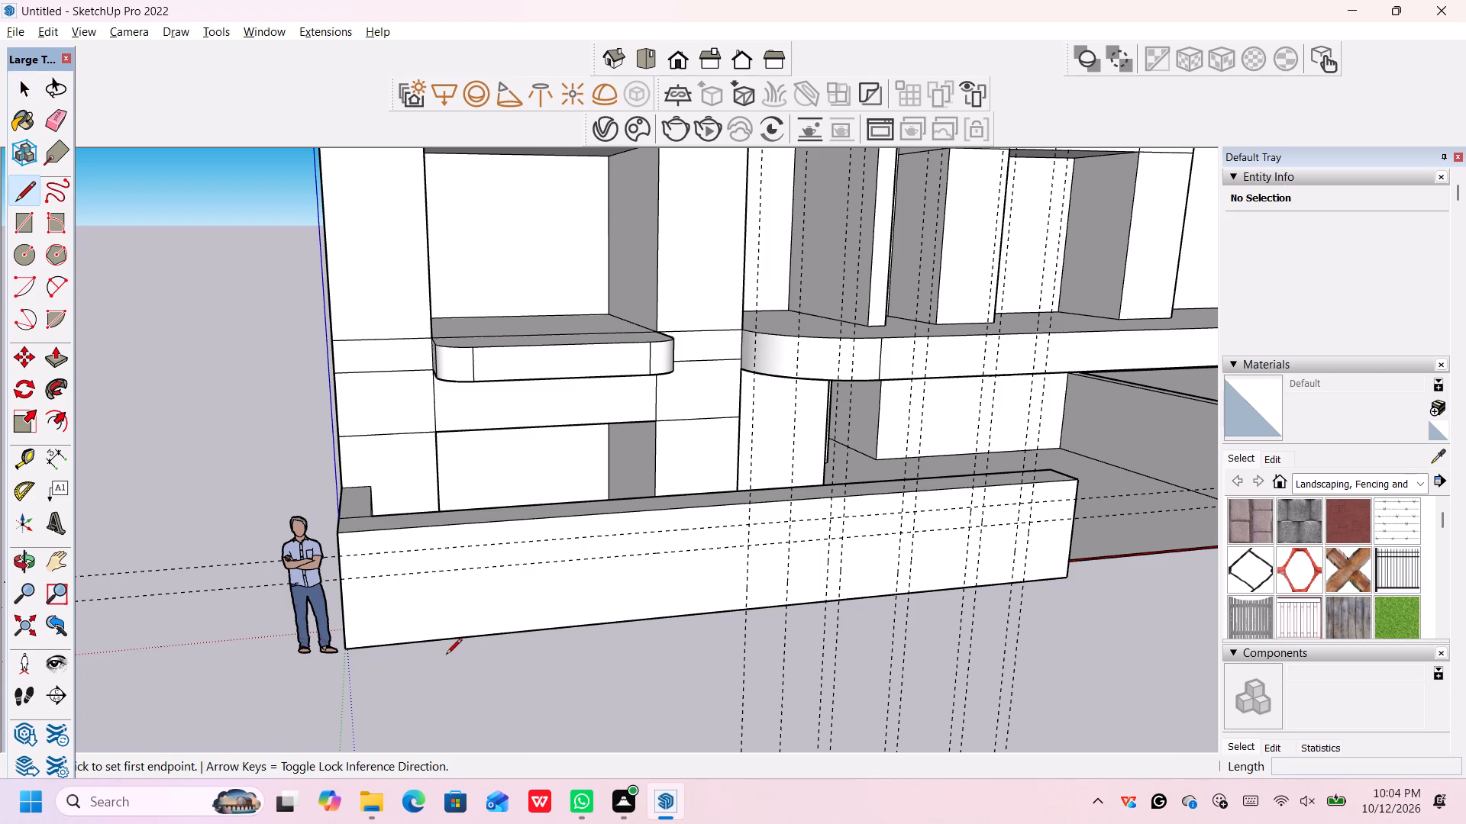
{"action": "left_click", "coordinate": [336, 558]}
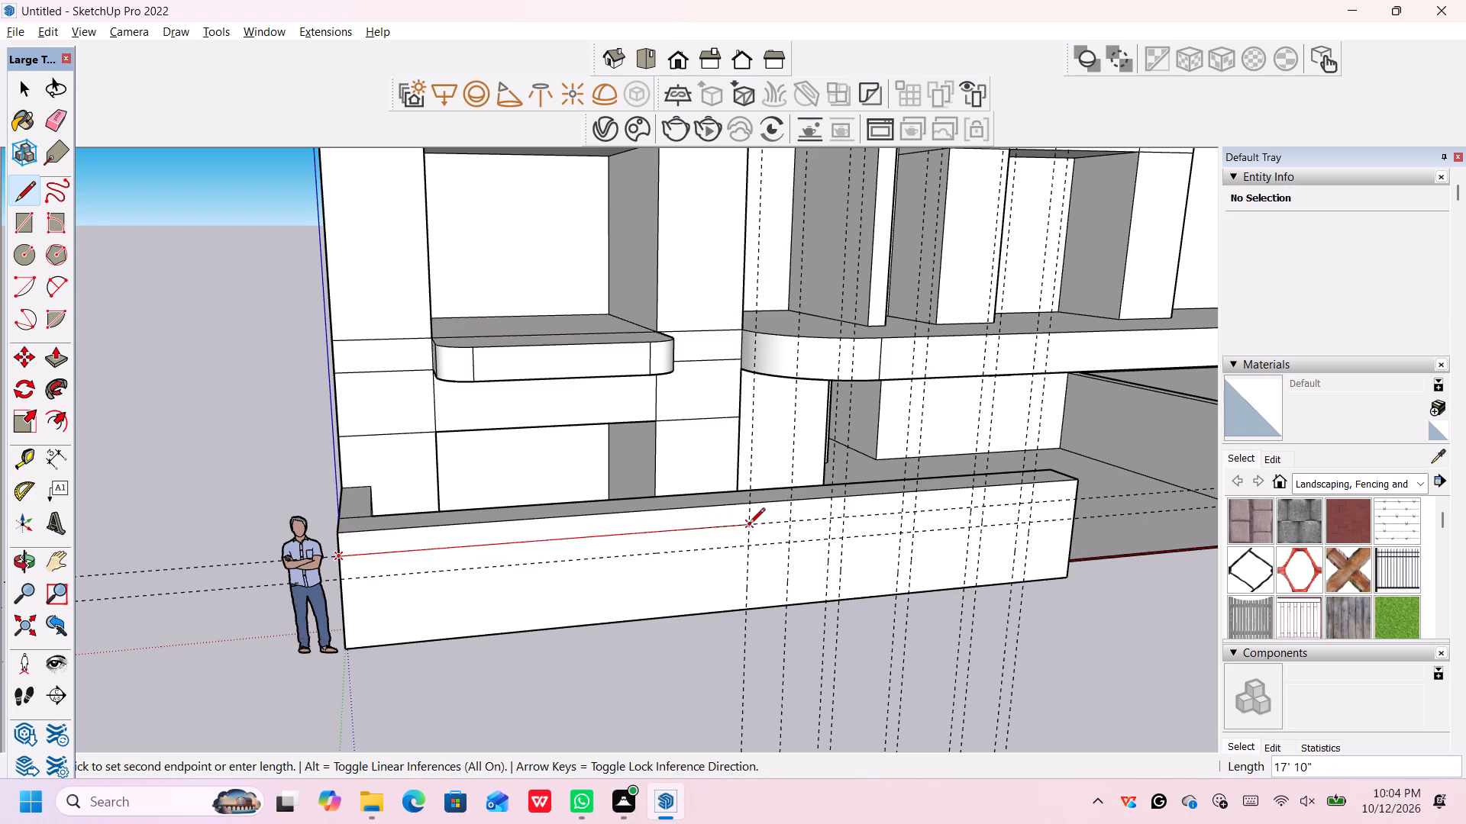
{"action": "left_click", "coordinate": [790, 520]}
{"action": "left_click", "coordinate": [793, 601]}
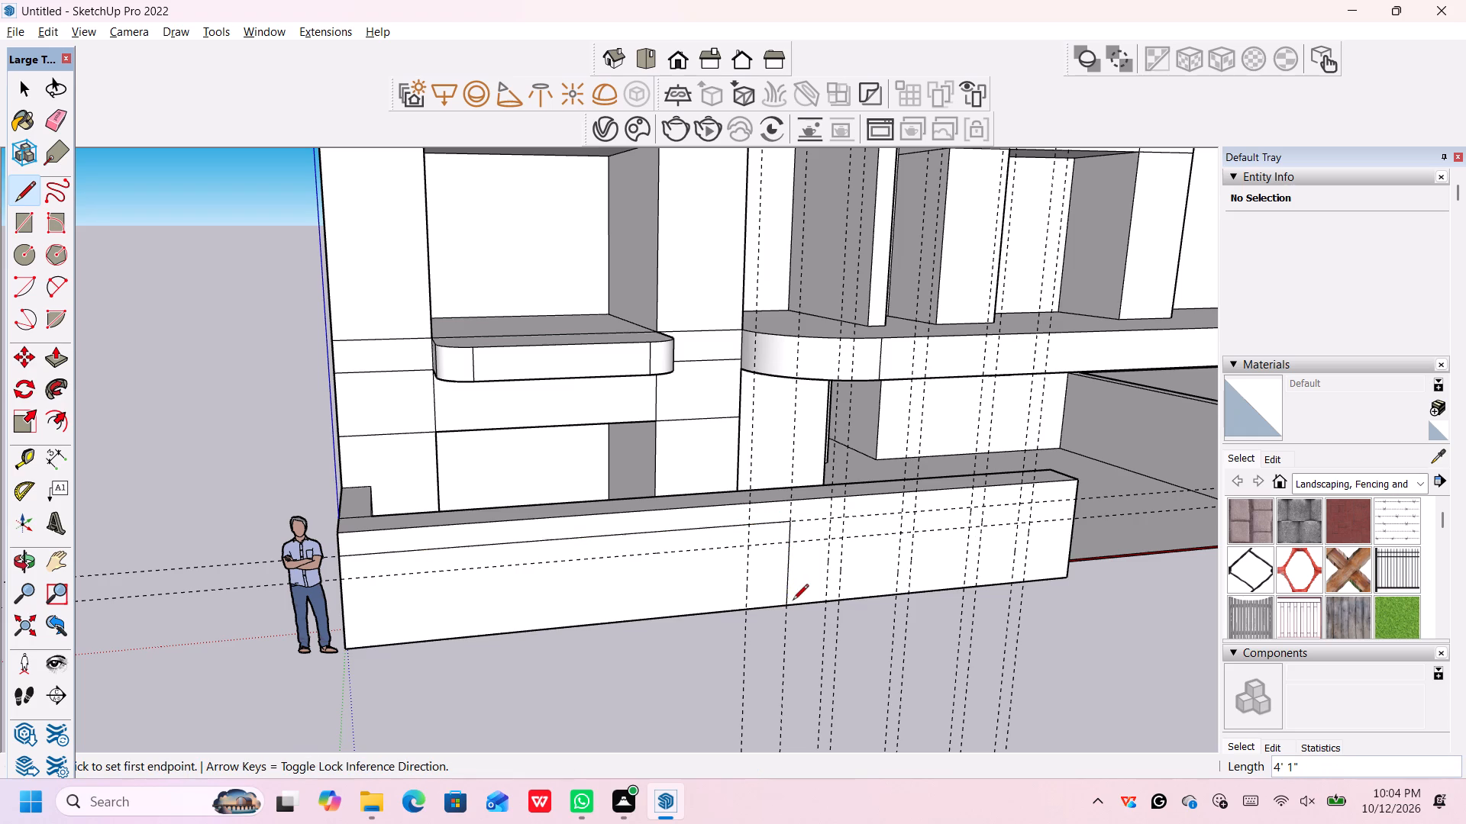
Draw a 17' 10" line along the lower horizontal guide from the same wall end, continuing 3' 1" down the nearest vertical guide to the base.
{"action": "left_click", "coordinate": [341, 581]}
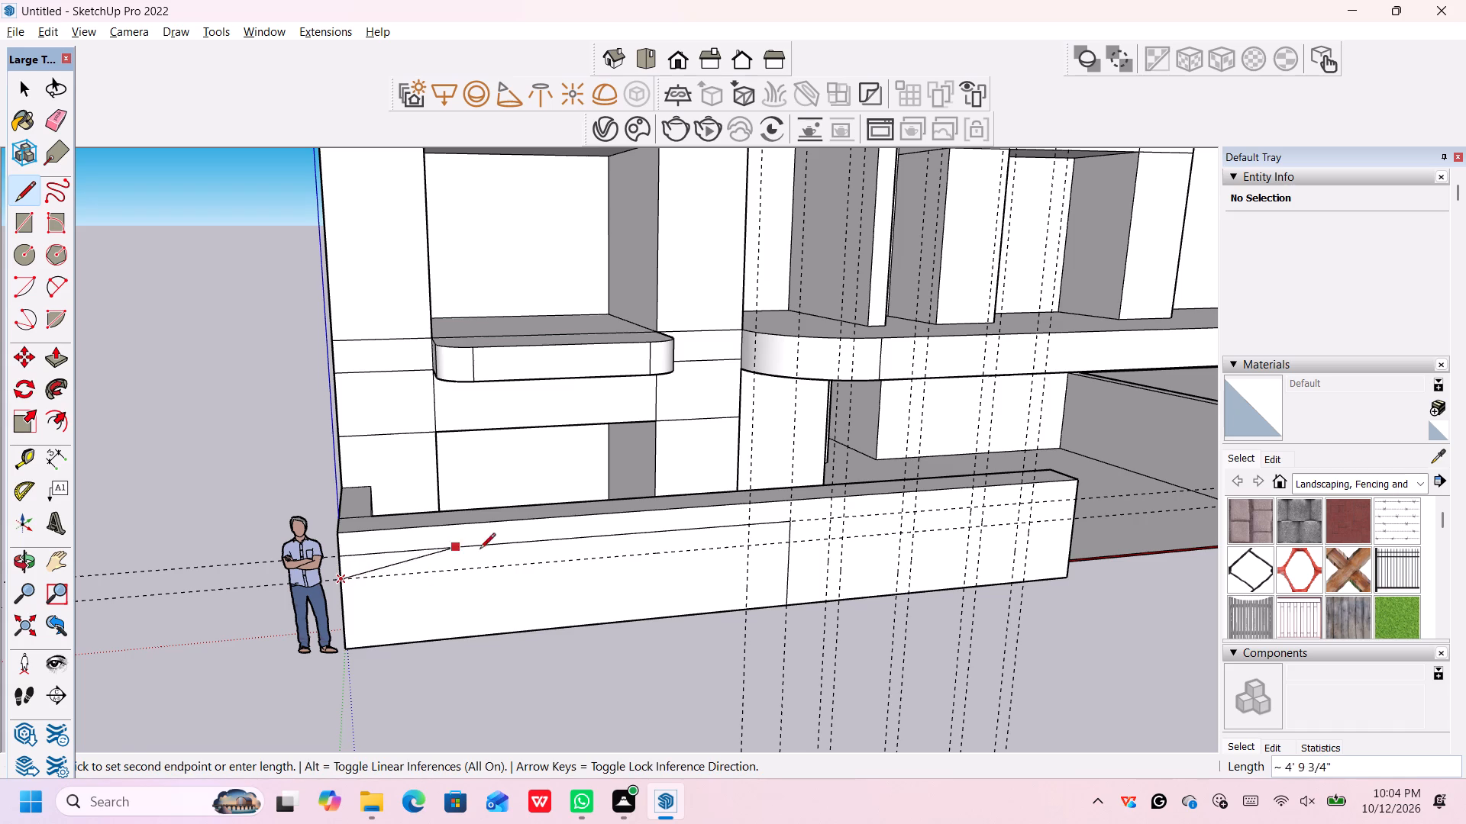
{"action": "left_click", "coordinate": [748, 543]}
{"action": "left_click", "coordinate": [748, 611]}
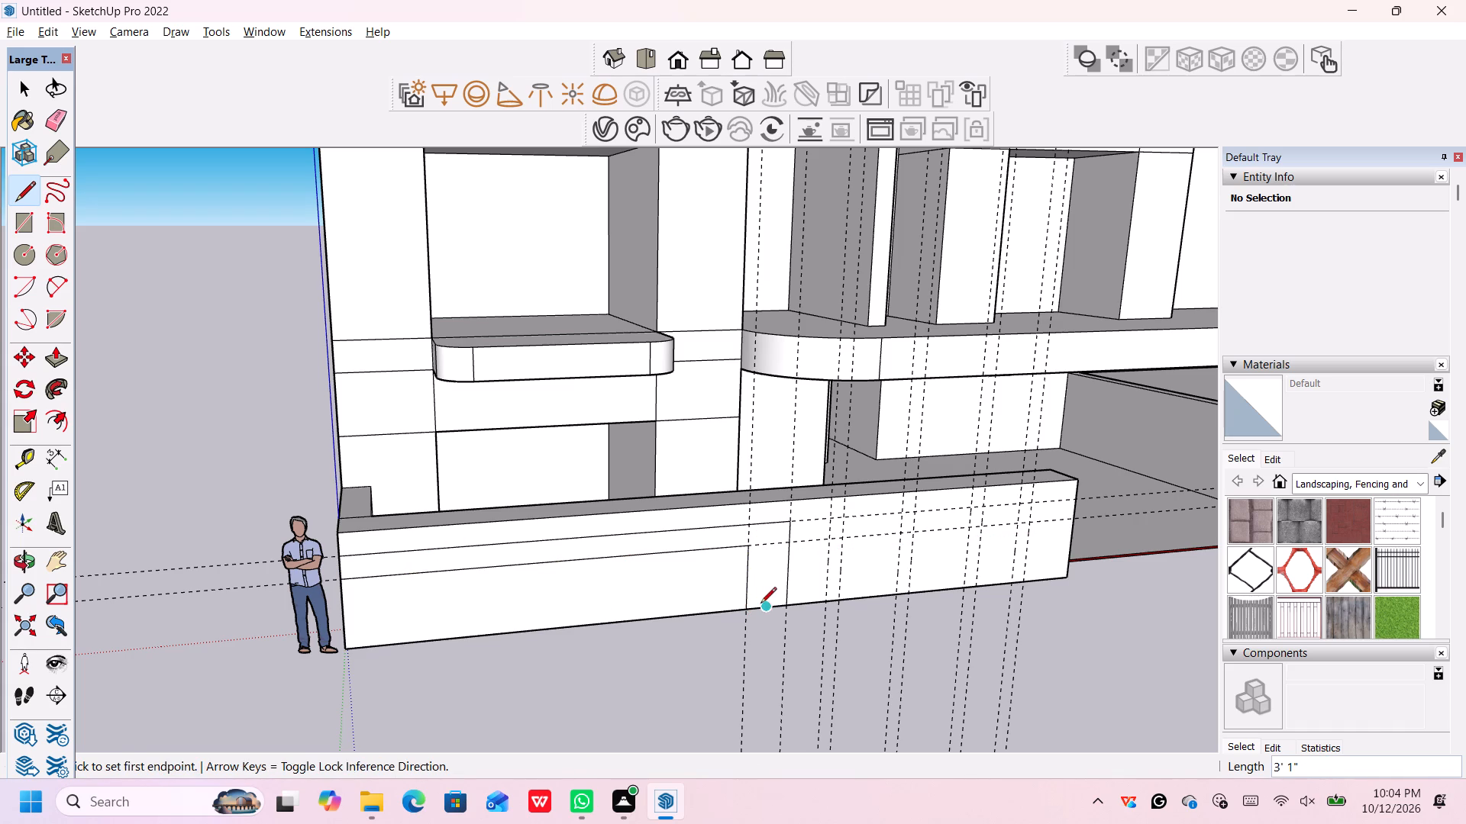
Draw two 5' 1" vertical lines down the wall's front face along the 8" guide pair nearest the scale figure.
{"action": "scroll", "coordinate": [831, 499], "scroll_direction": "up", "scroll_amount": 3}
{"action": "left_click", "coordinate": [831, 499]}
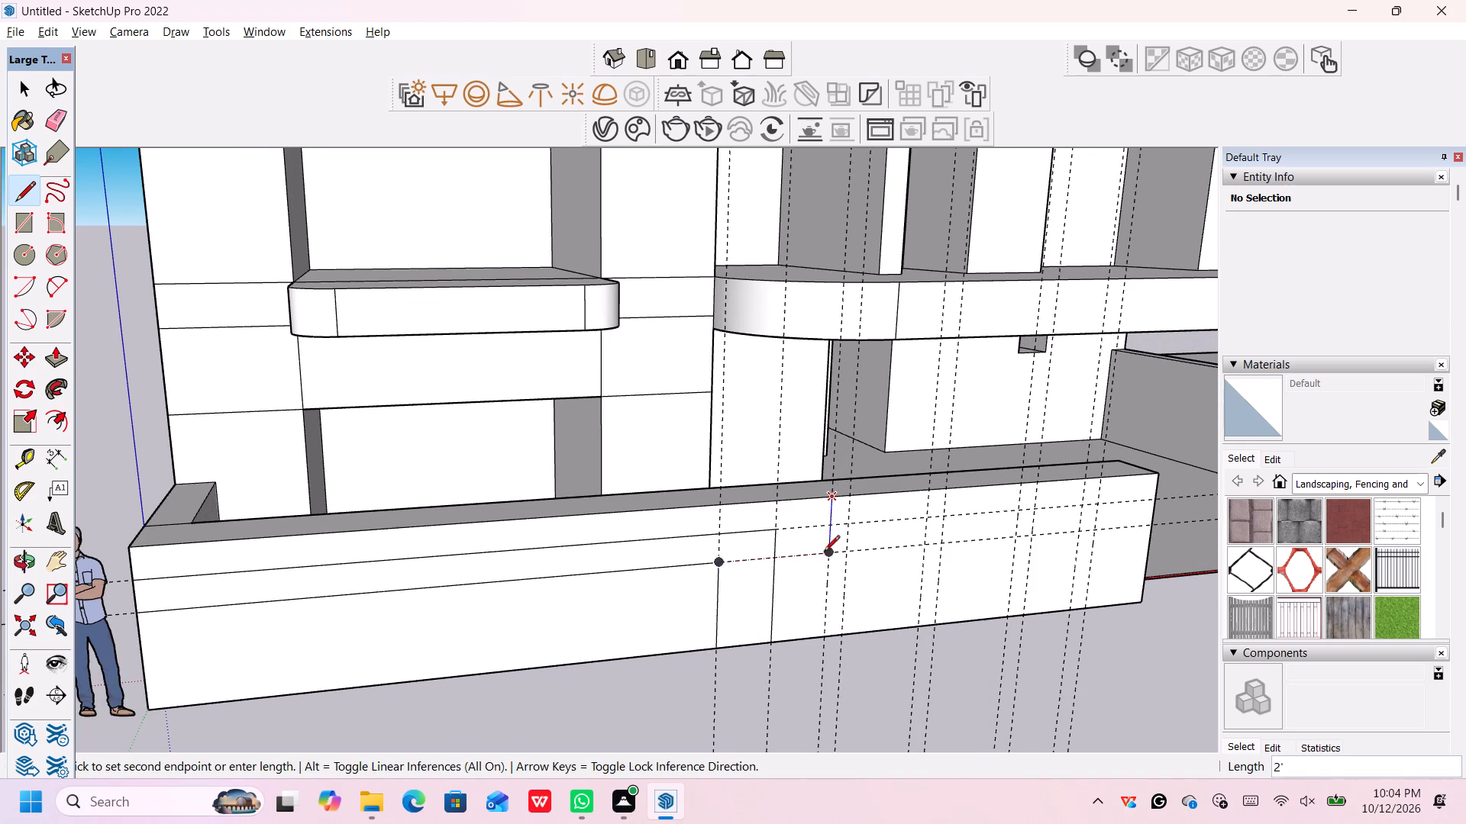
{"action": "left_click", "coordinate": [826, 635]}
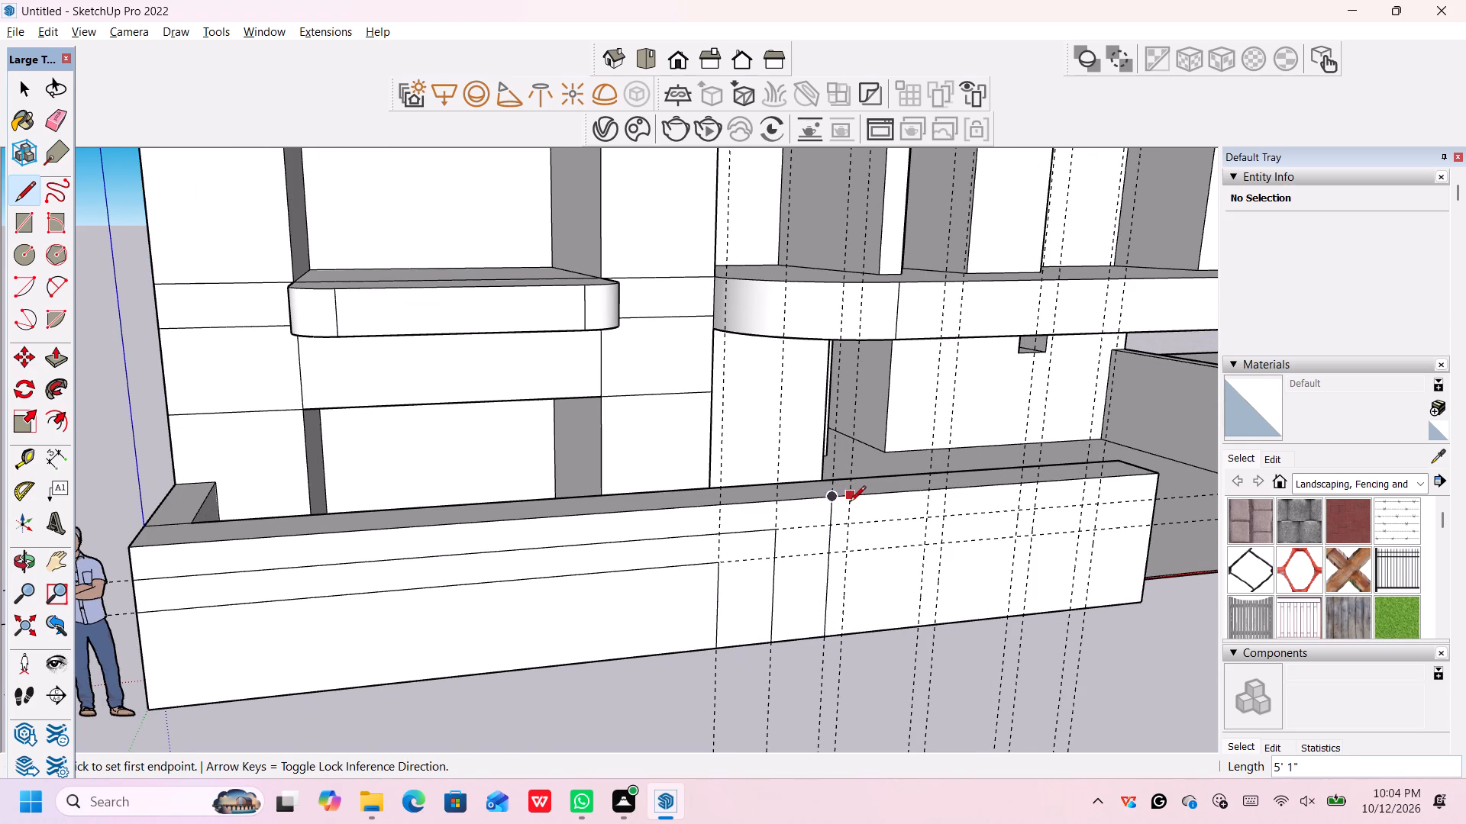
{"action": "left_click", "coordinate": [850, 501]}
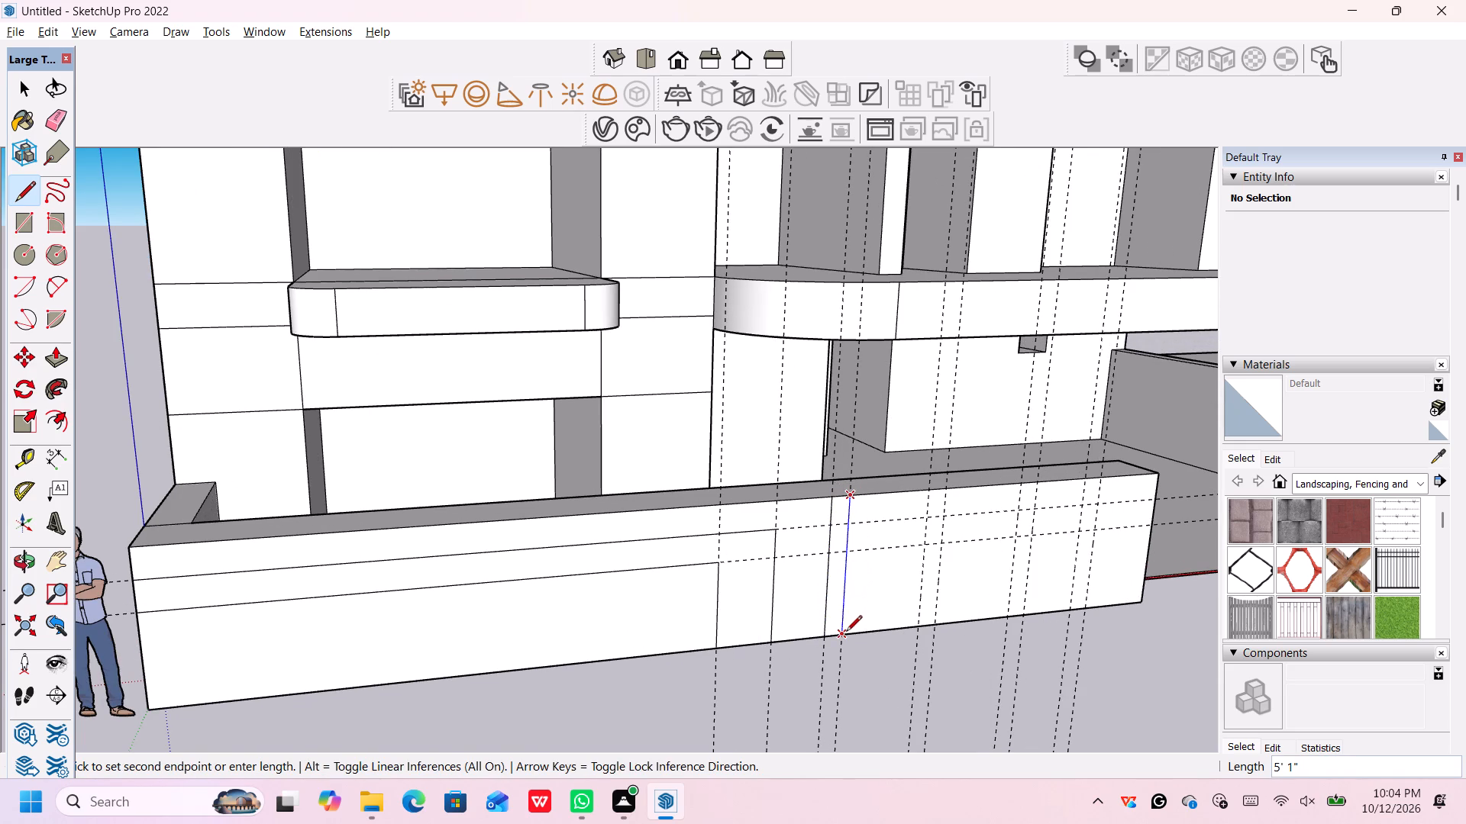
{"action": "left_click", "coordinate": [844, 632]}
Extend those two lines 2' across the wall's top face to its back edge.
{"action": "scroll", "coordinate": [825, 486], "scroll_direction": "down", "scroll_amount": 1}
{"action": "middle_click_drag", "start_coordinate": [825, 486], "coordinate": [684, 584]}
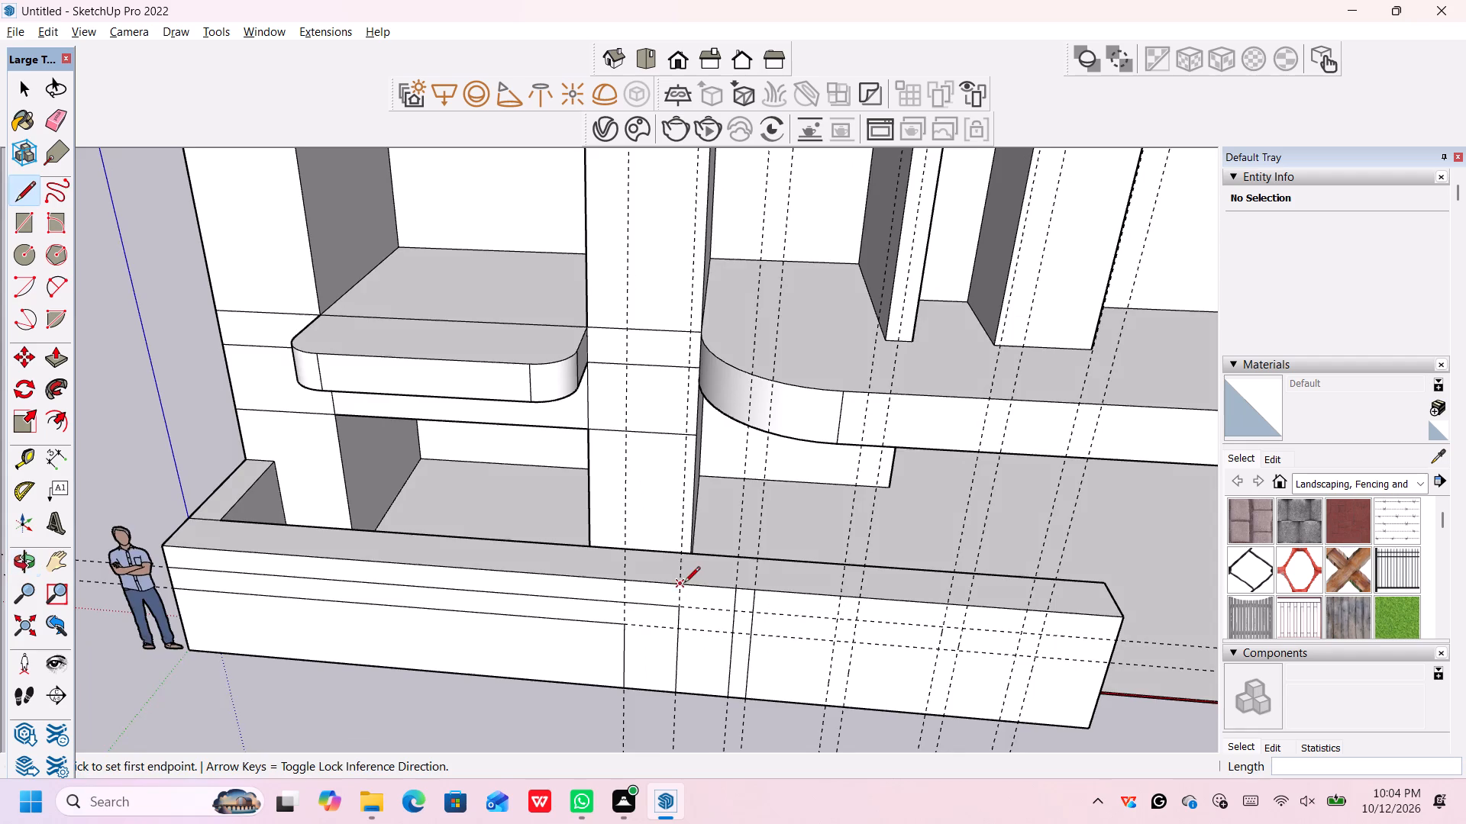
{"action": "scroll", "coordinate": [707, 585], "scroll_direction": "up", "scroll_amount": 4}
{"action": "middle_click_drag", "start_coordinate": [741, 583], "coordinate": [738, 660]}
{"action": "scroll", "coordinate": [738, 648], "scroll_direction": "up", "scroll_amount": 3}
{"action": "left_click", "coordinate": [732, 624]}
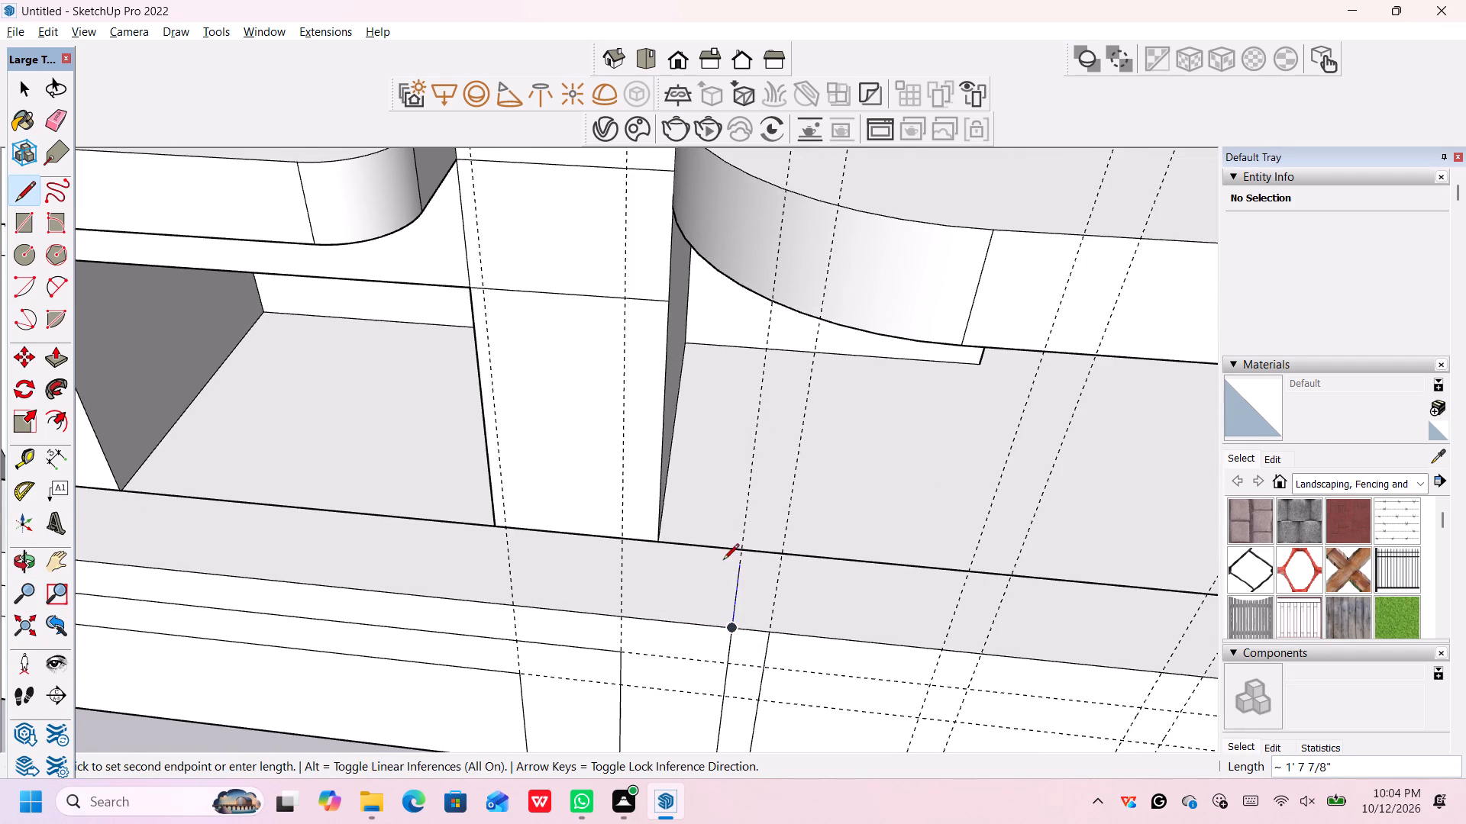
{"action": "scroll", "coordinate": [724, 549], "scroll_direction": "up", "scroll_amount": 4}
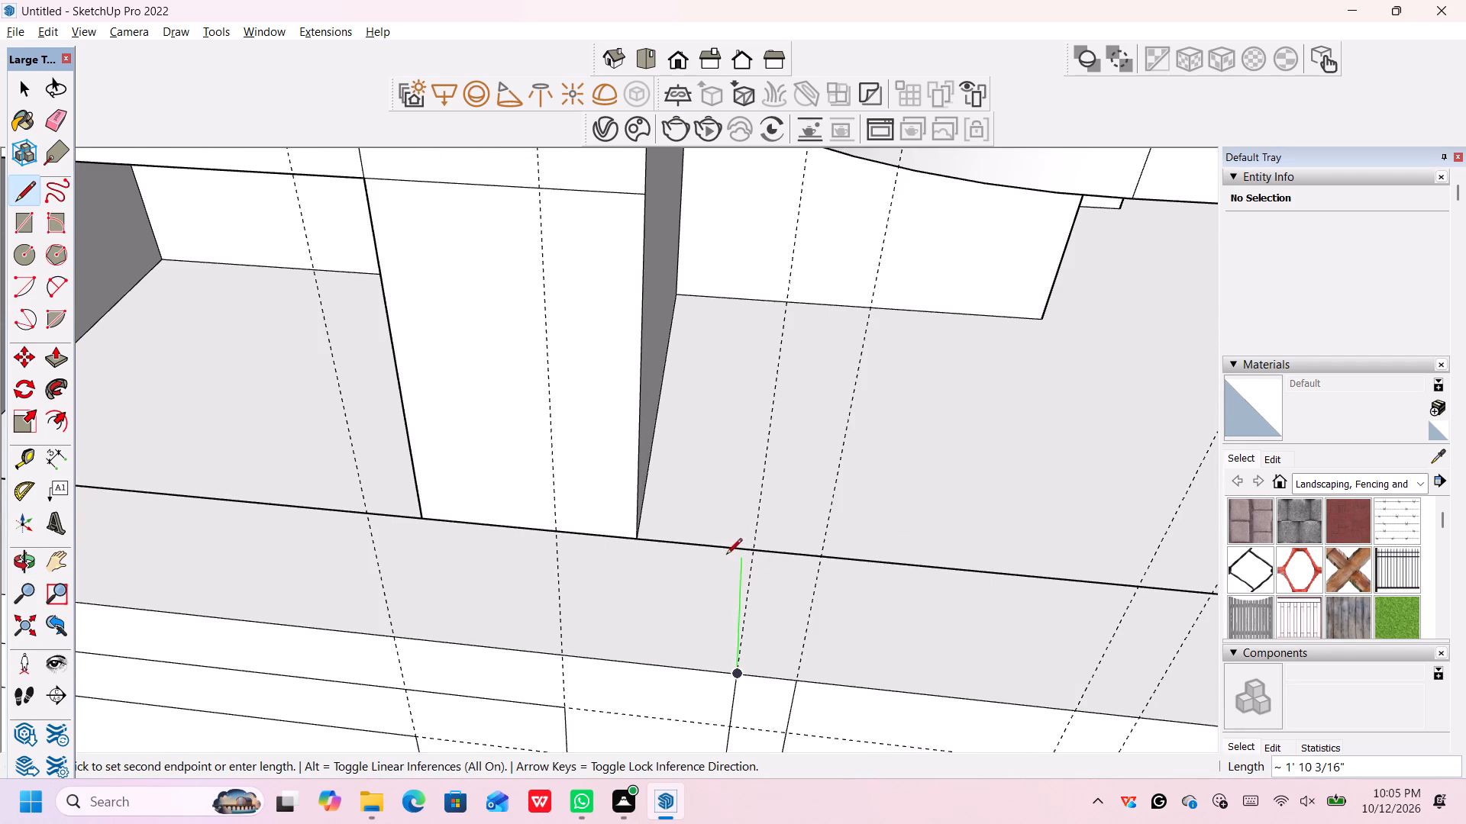
{"action": "left_click", "coordinate": [741, 547]}
{"action": "left_click", "coordinate": [797, 678]}
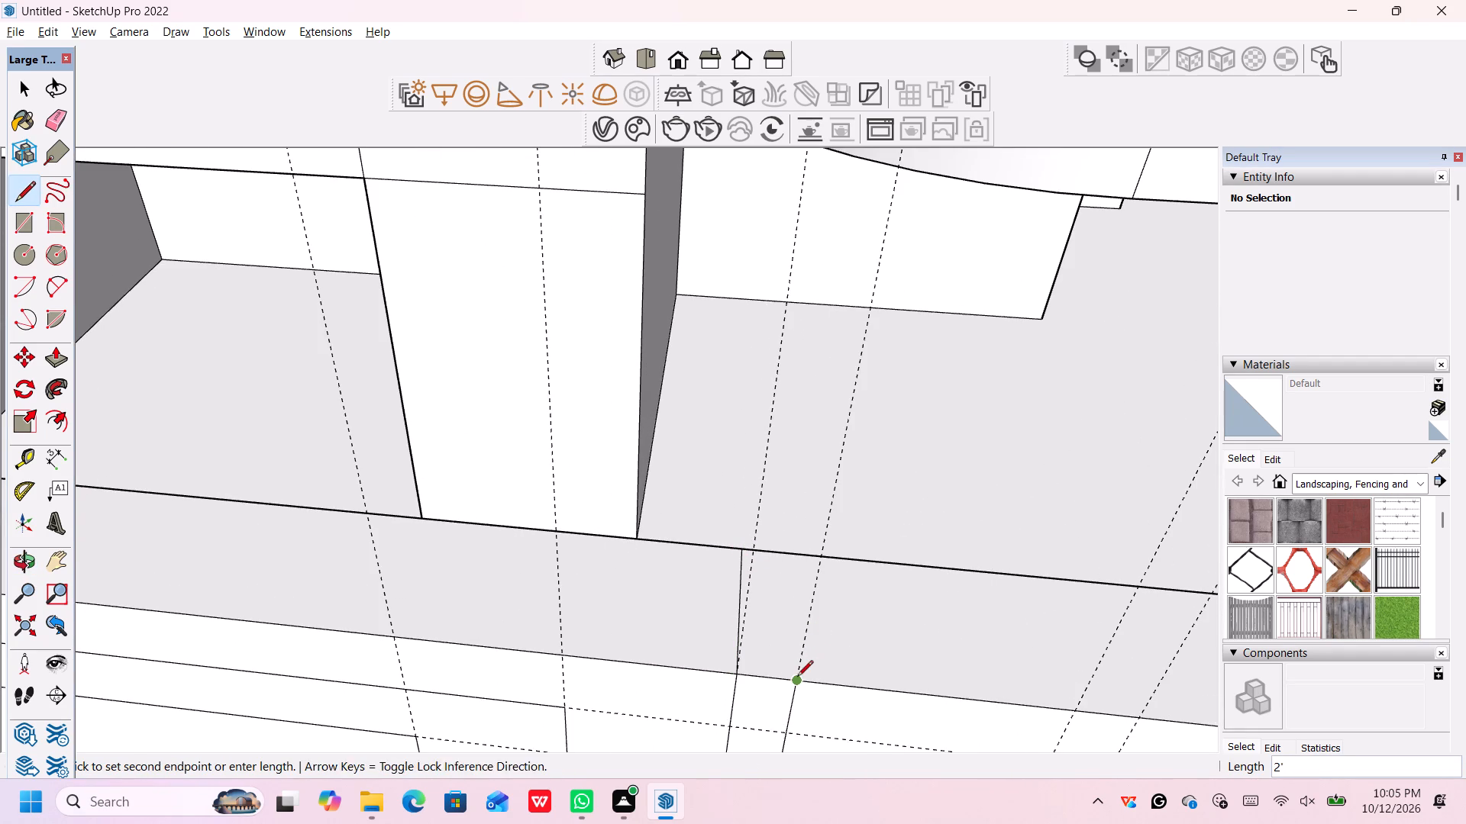
{"action": "left_click", "coordinate": [800, 557]}
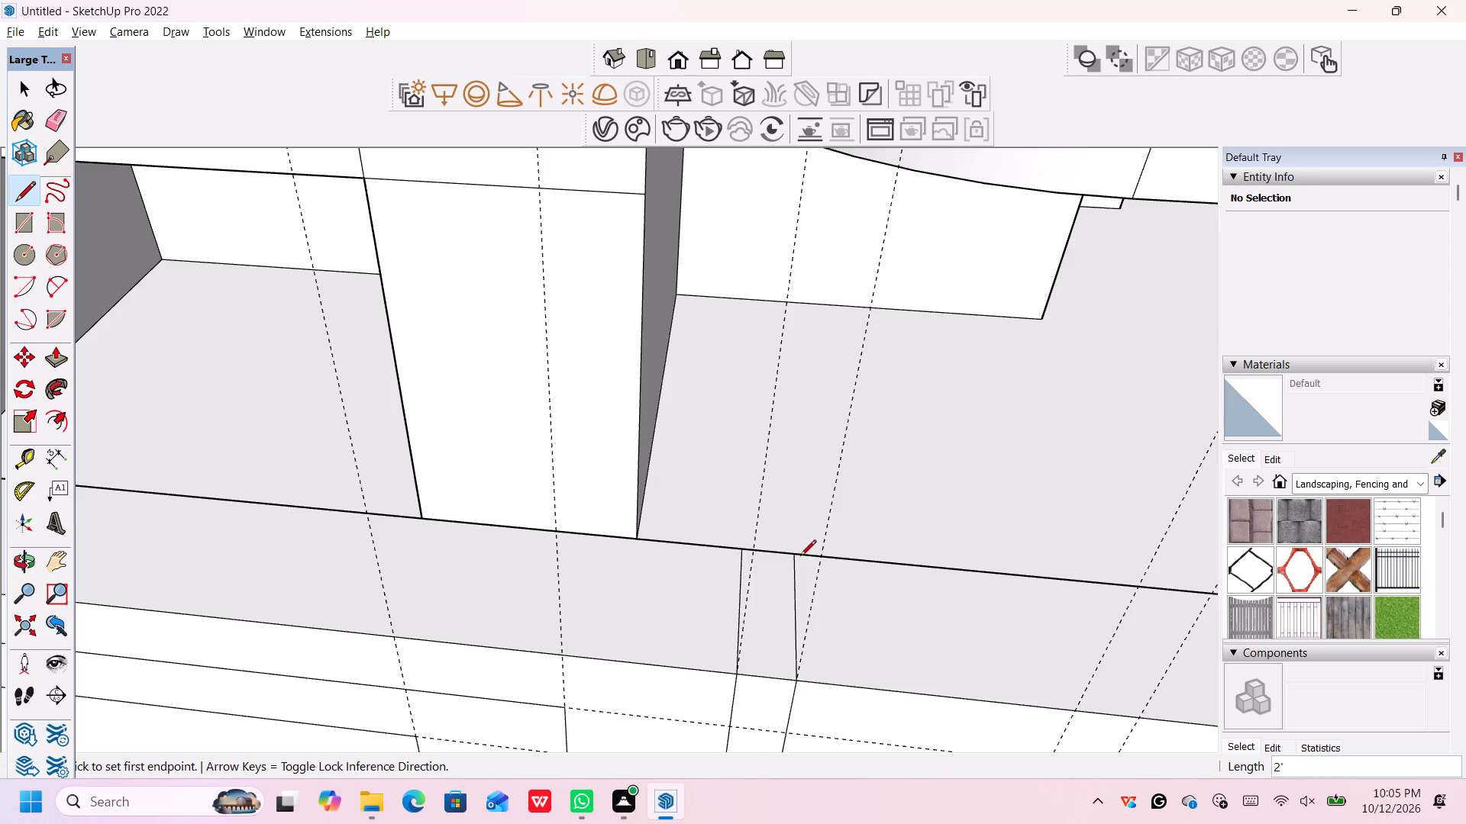
Draw two 5' 1" vertical lines down the wall's front face along the second 8" guide pair from the scale figure.
{"action": "scroll", "coordinate": [806, 567], "scroll_direction": "down", "scroll_amount": 20}
{"action": "scroll", "coordinate": [806, 567], "scroll_direction": "down", "scroll_amount": 2}
{"action": "scroll", "coordinate": [937, 626], "scroll_direction": "up", "scroll_amount": 2}
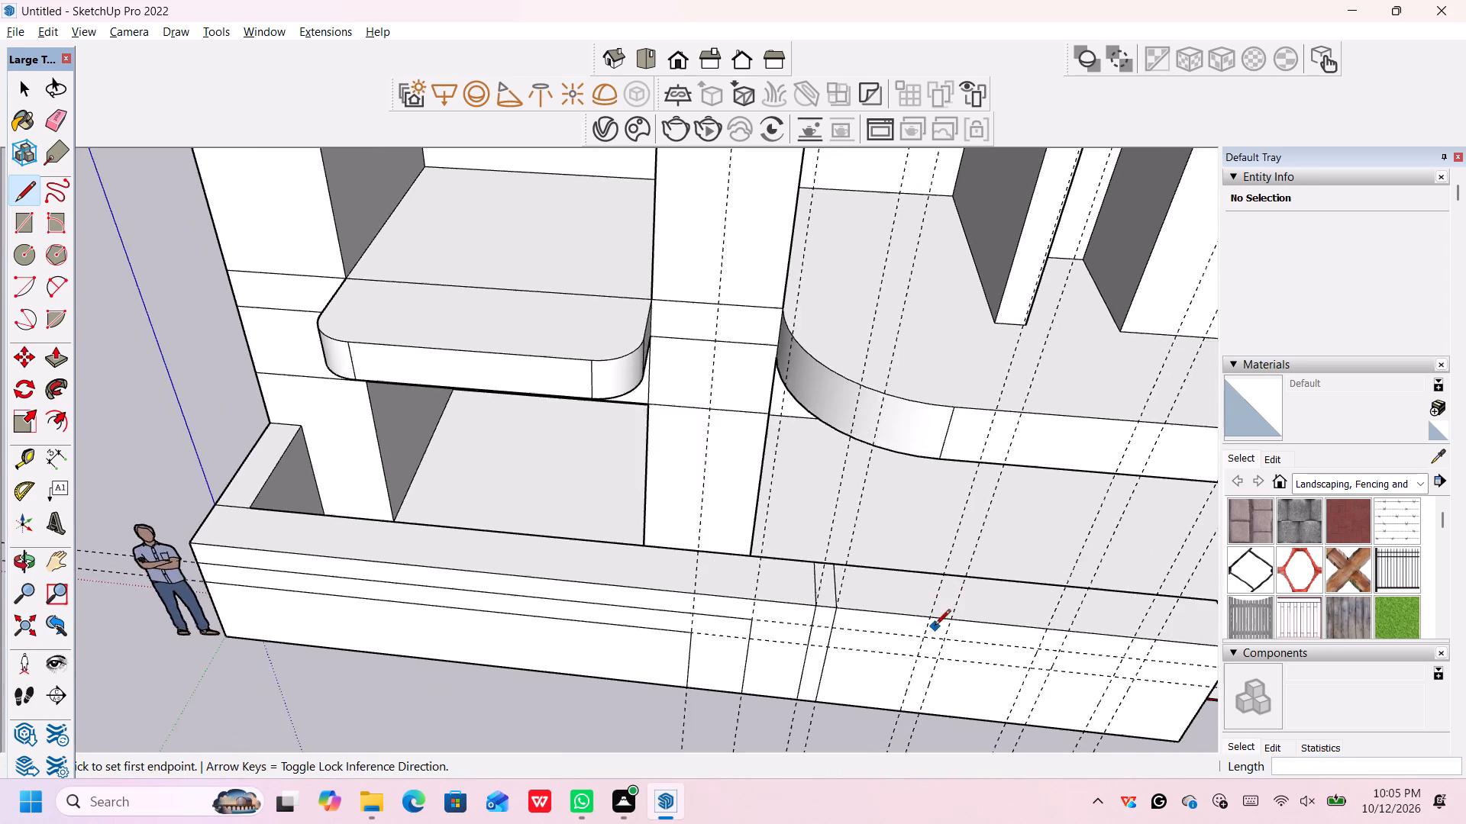
{"action": "scroll", "coordinate": [935, 626], "scroll_direction": "up", "scroll_amount": 4}
{"action": "middle_click_drag", "start_coordinate": [932, 620], "coordinate": [932, 603]}
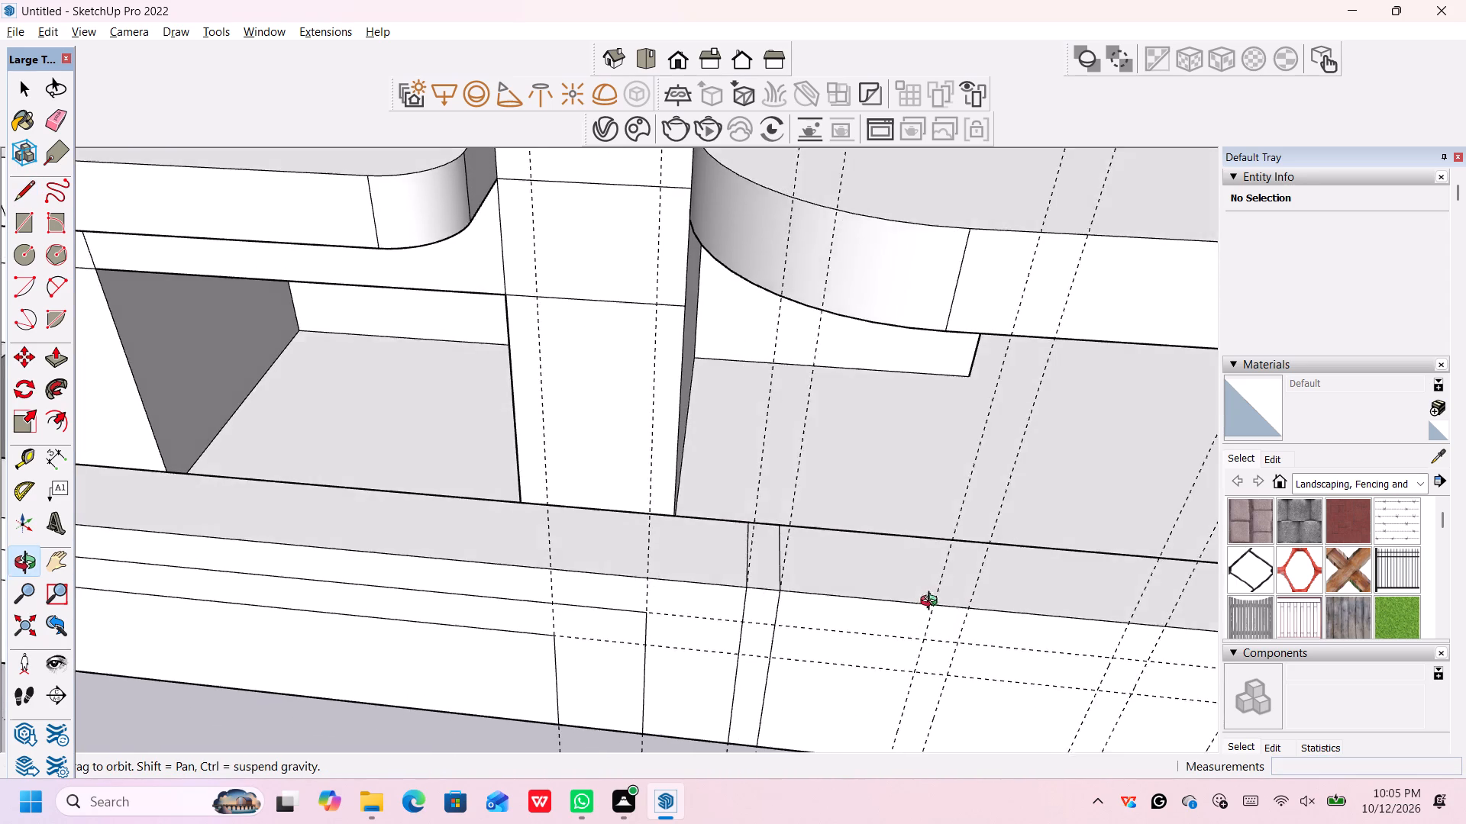
{"action": "middle_click_drag", "start_coordinate": [932, 603], "coordinate": [936, 577]}
{"action": "scroll", "coordinate": [942, 587], "scroll_direction": "down", "scroll_amount": 8}
{"action": "left_click", "coordinate": [943, 586]}
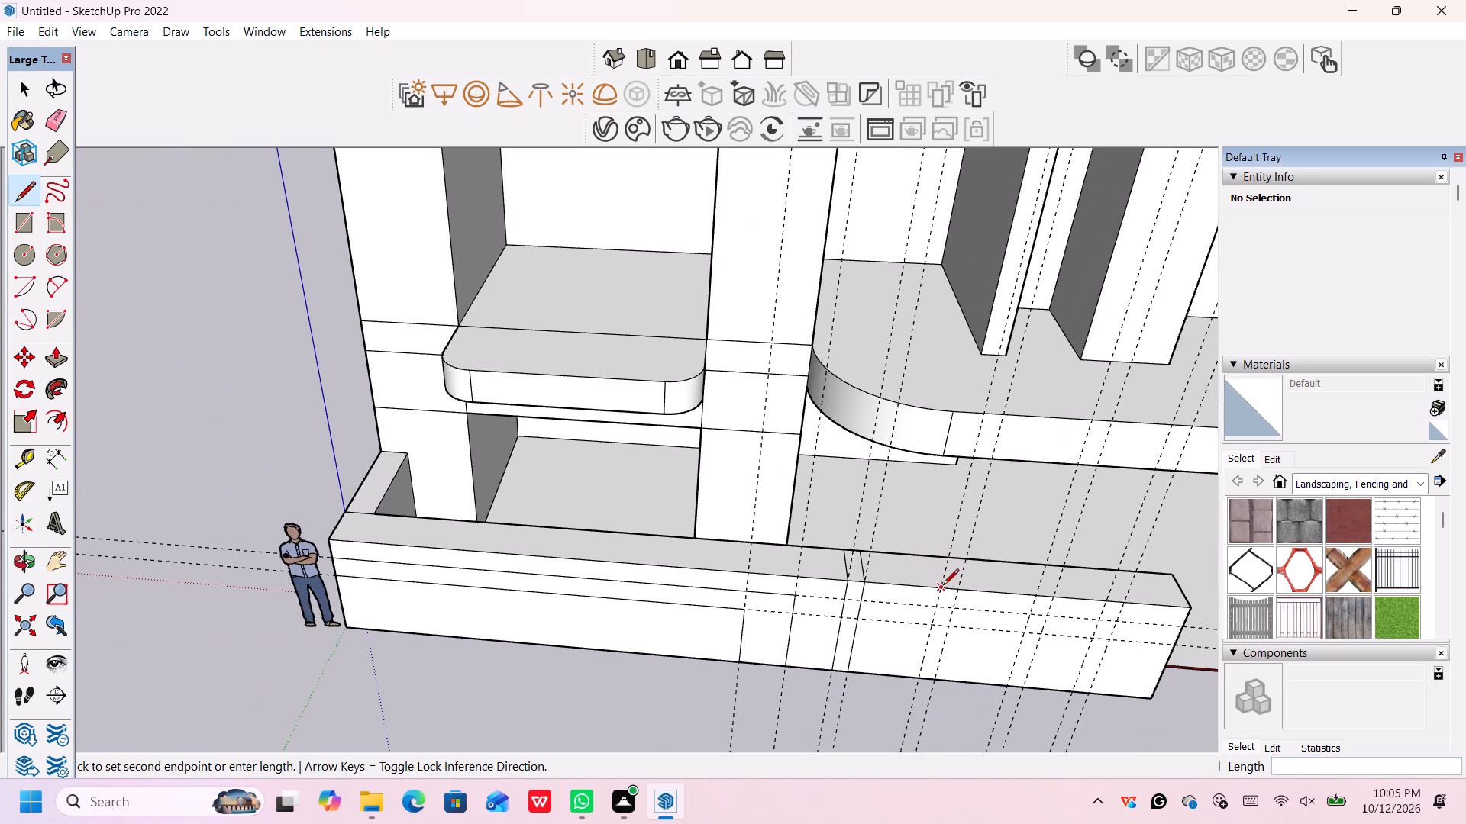
{"action": "left_click", "coordinate": [915, 681]}
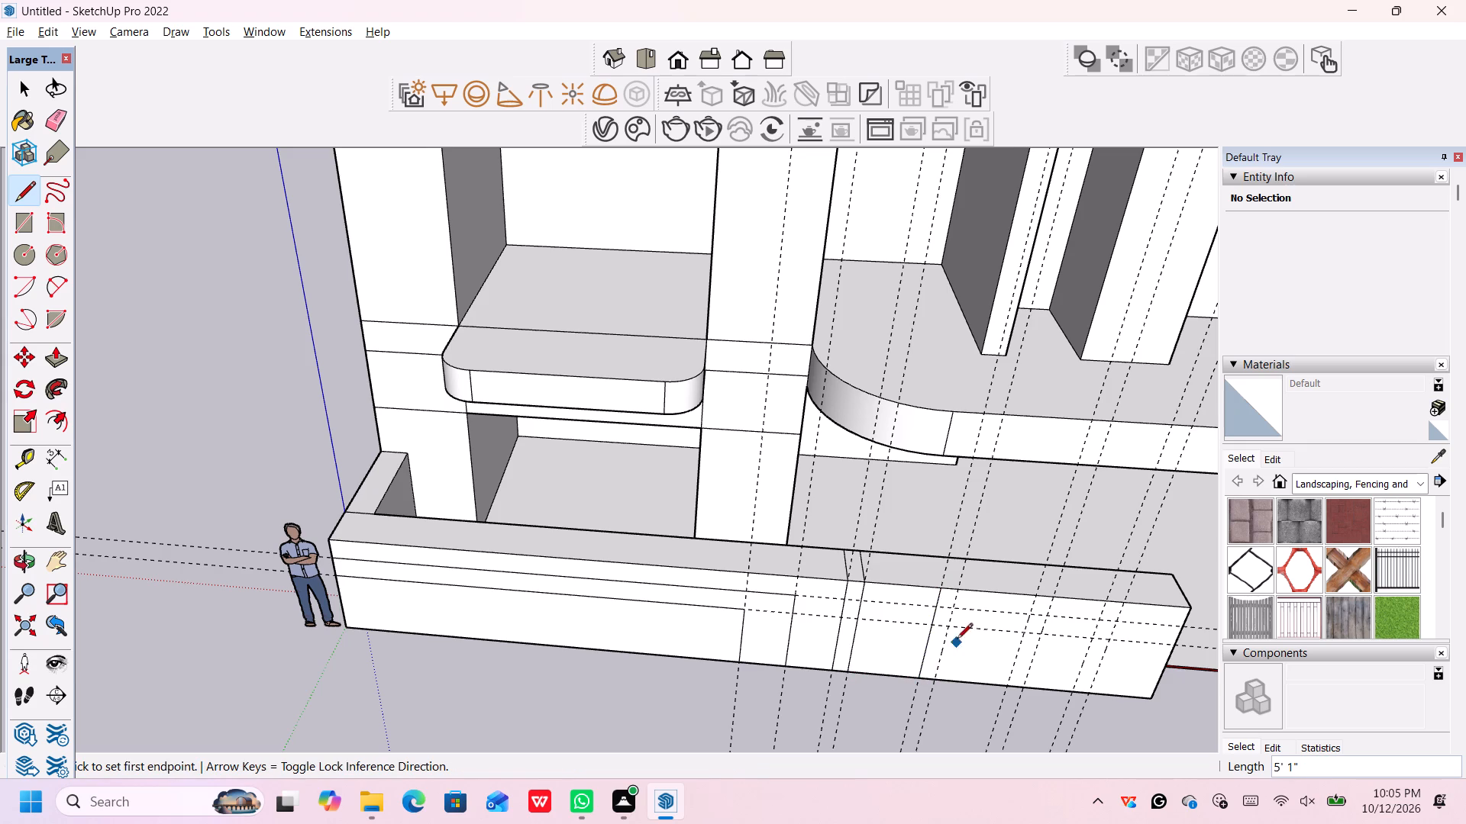
{"action": "left_click", "coordinate": [961, 590]}
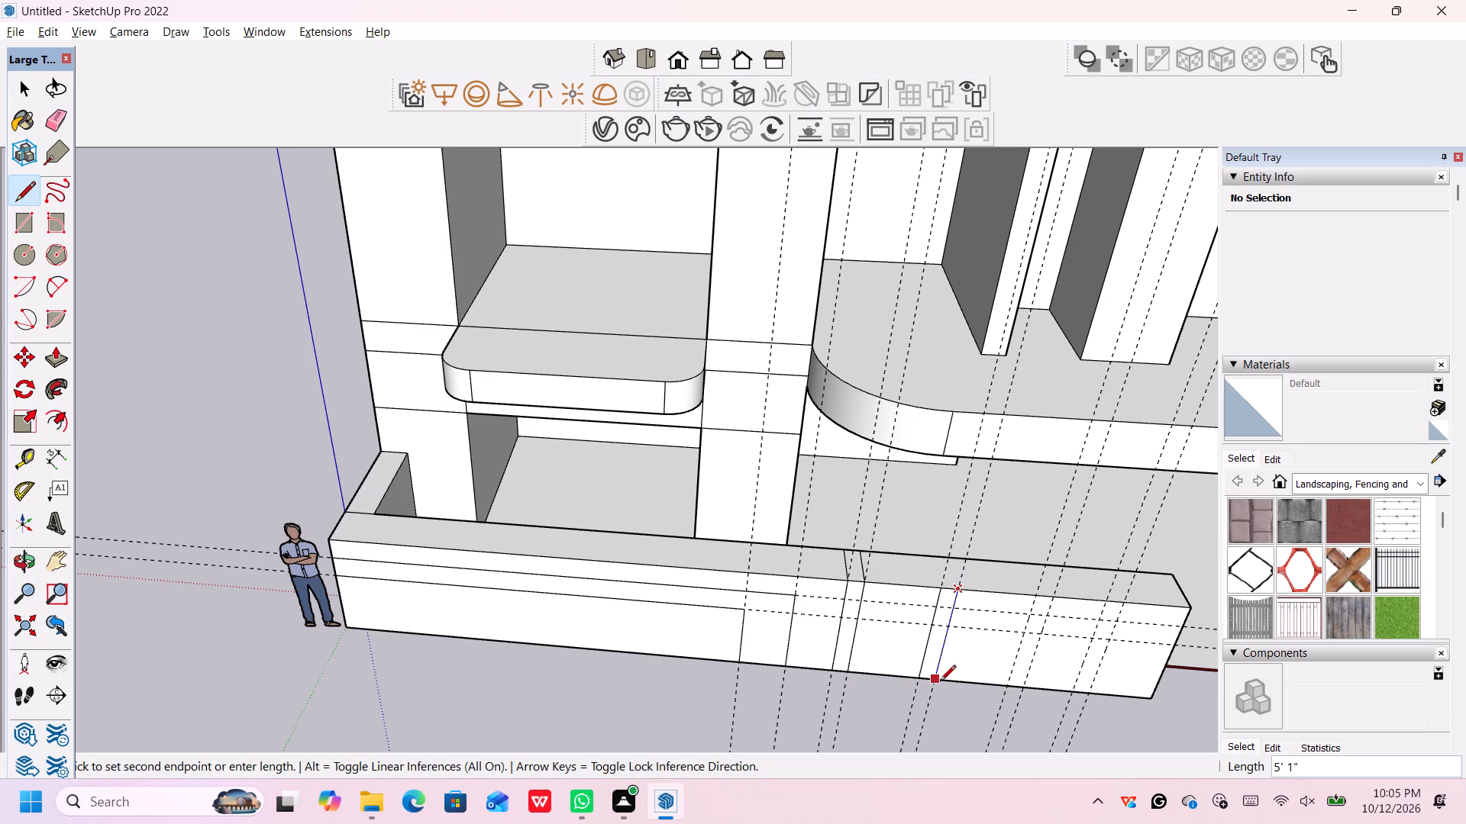
{"action": "left_click", "coordinate": [934, 681]}
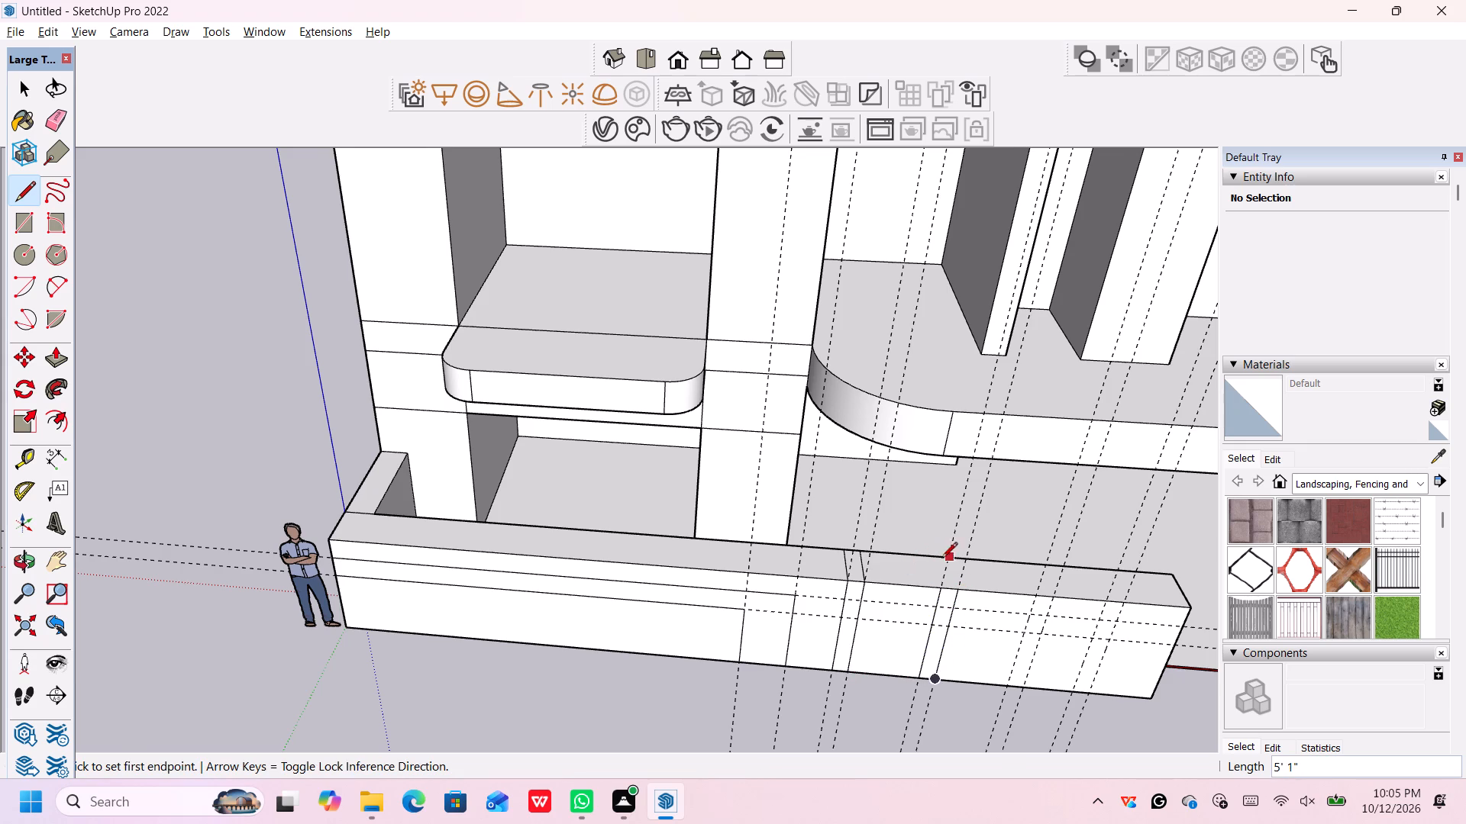
Extend the second pair of lines 2' across the wall's top face to its back edge.
{"action": "scroll", "coordinate": [970, 579], "scroll_direction": "up", "scroll_amount": 11}
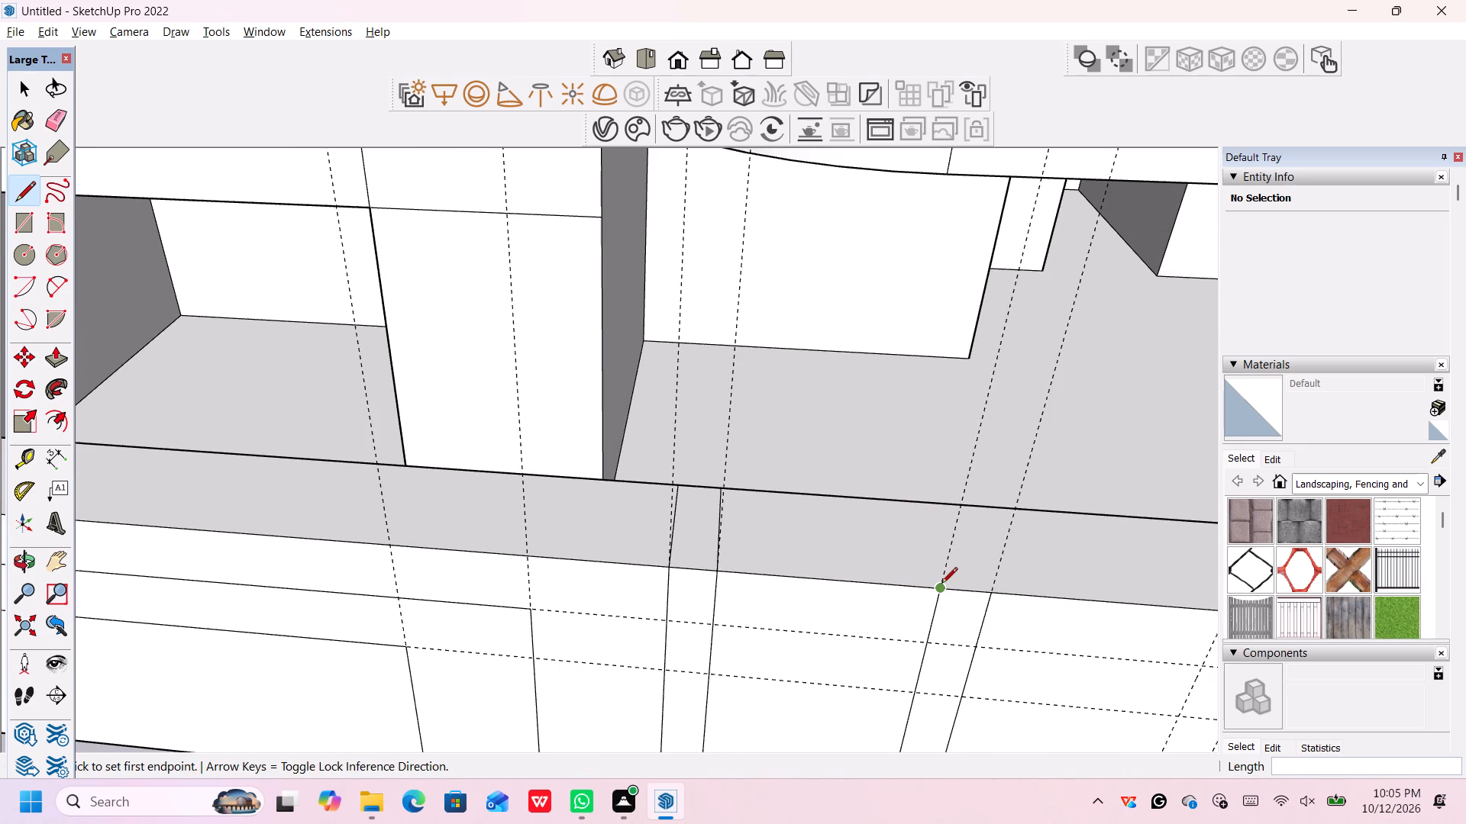
{"action": "left_click", "coordinate": [941, 584]}
{"action": "left_click", "coordinate": [922, 499]}
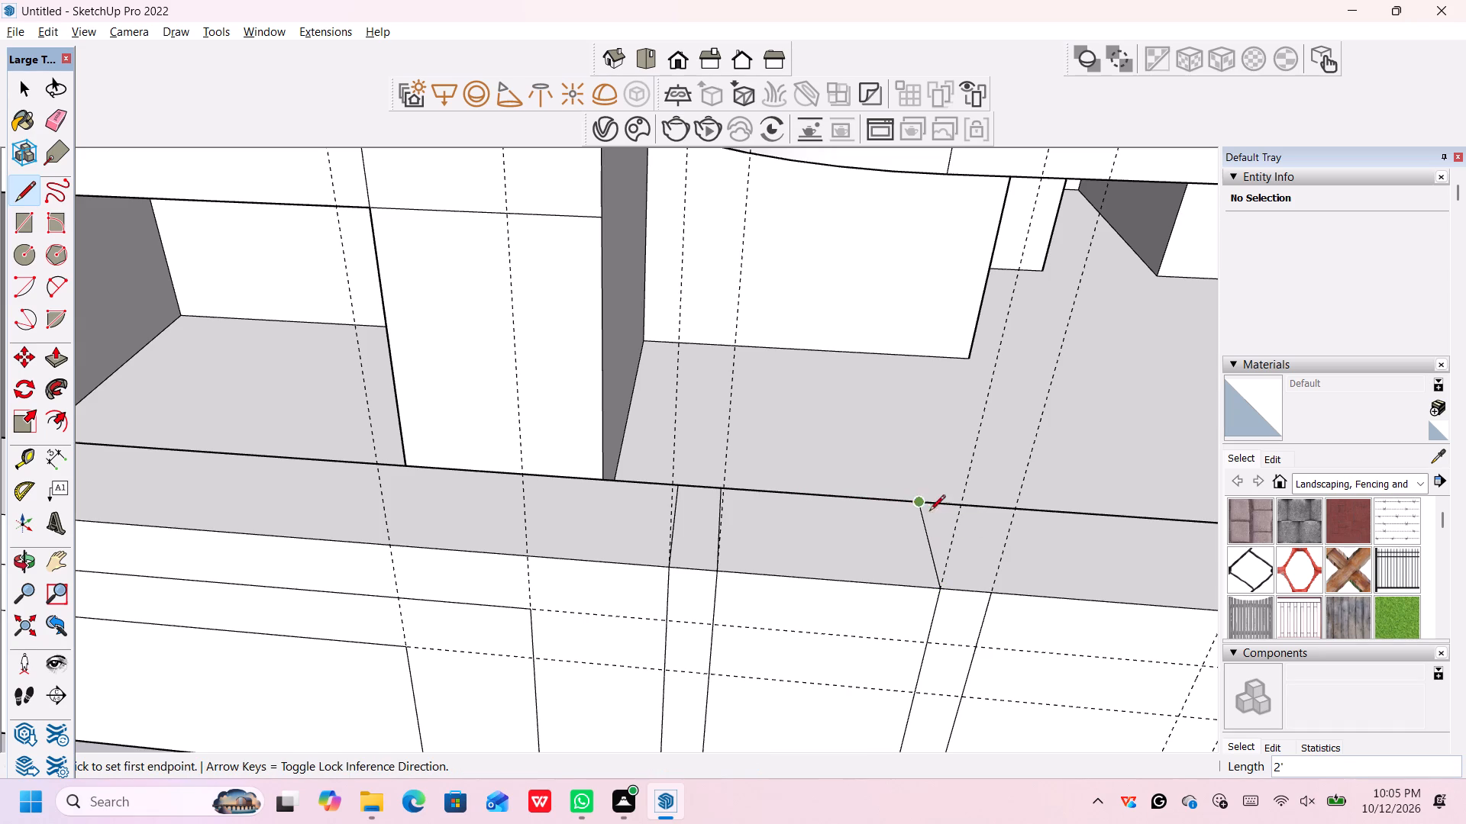
{"action": "left_click", "coordinate": [990, 594]}
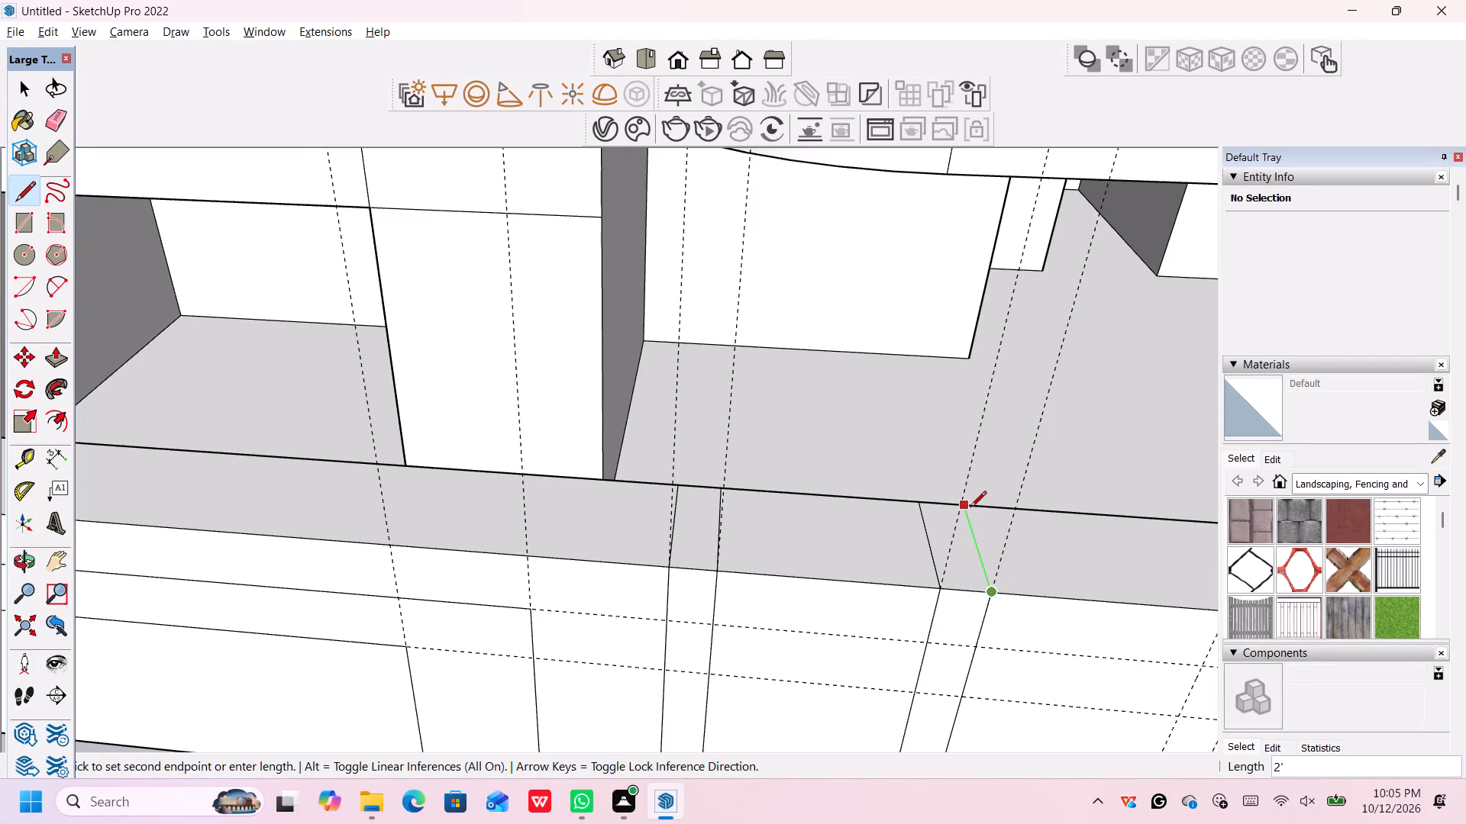
{"action": "left_click", "coordinate": [968, 507]}
Draw two 5' 1" vertical lines down the wall's front face along the third 8" guide pair from the scale figure.
{"action": "scroll", "coordinate": [974, 524], "scroll_direction": "down", "scroll_amount": 20}
{"action": "scroll", "coordinate": [974, 524], "scroll_direction": "down", "scroll_amount": 2}
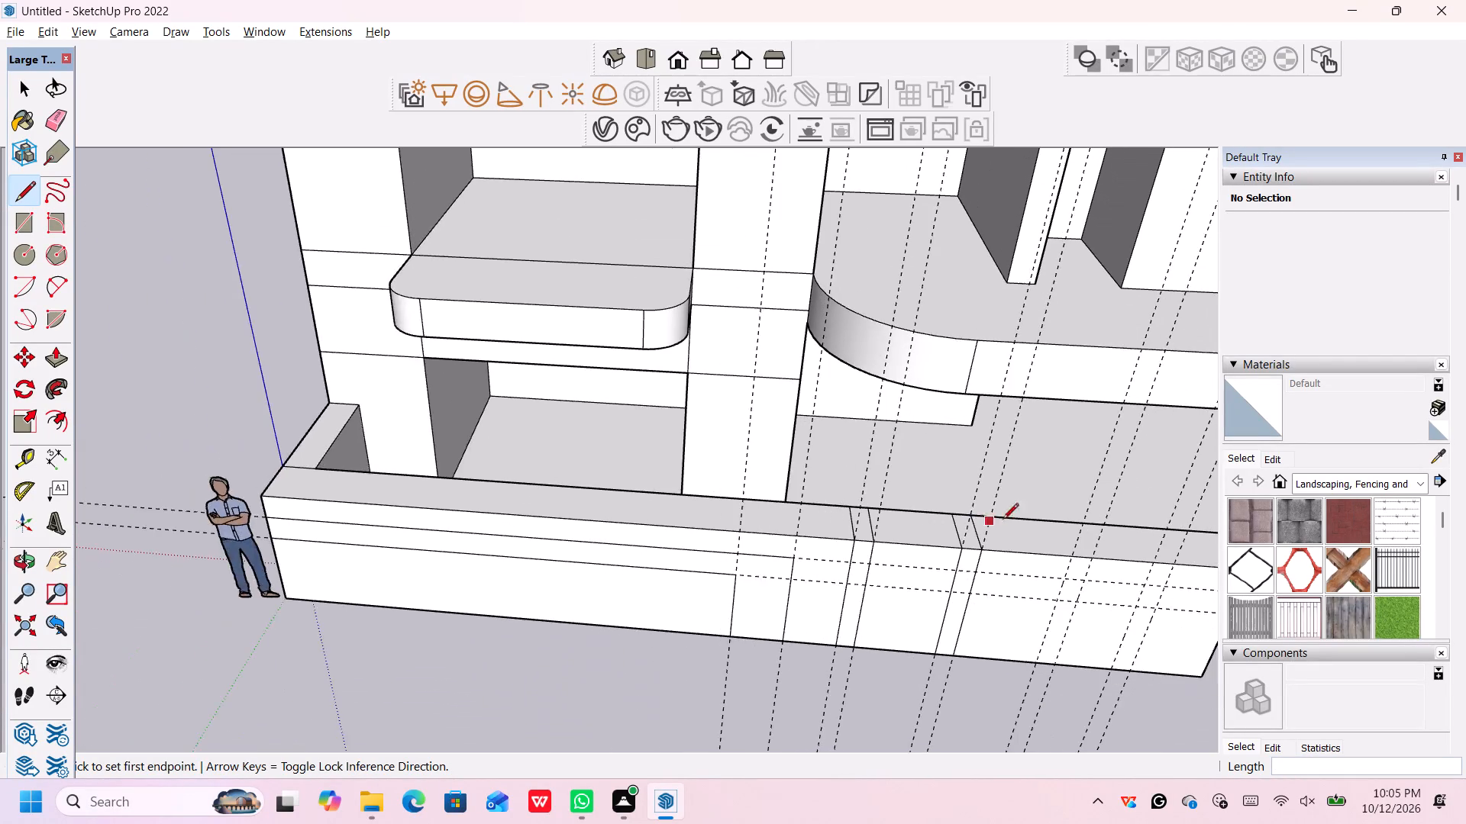
{"action": "scroll", "coordinate": [1051, 541], "scroll_direction": "down", "scroll_amount": 5}
{"action": "middle_click", "coordinate": [1133, 682]}
{"action": "middle_click_drag", "start_coordinate": [1133, 682], "coordinate": [1129, 672]}
{"action": "scroll", "coordinate": [451, 419], "scroll_direction": "up", "scroll_amount": 4}
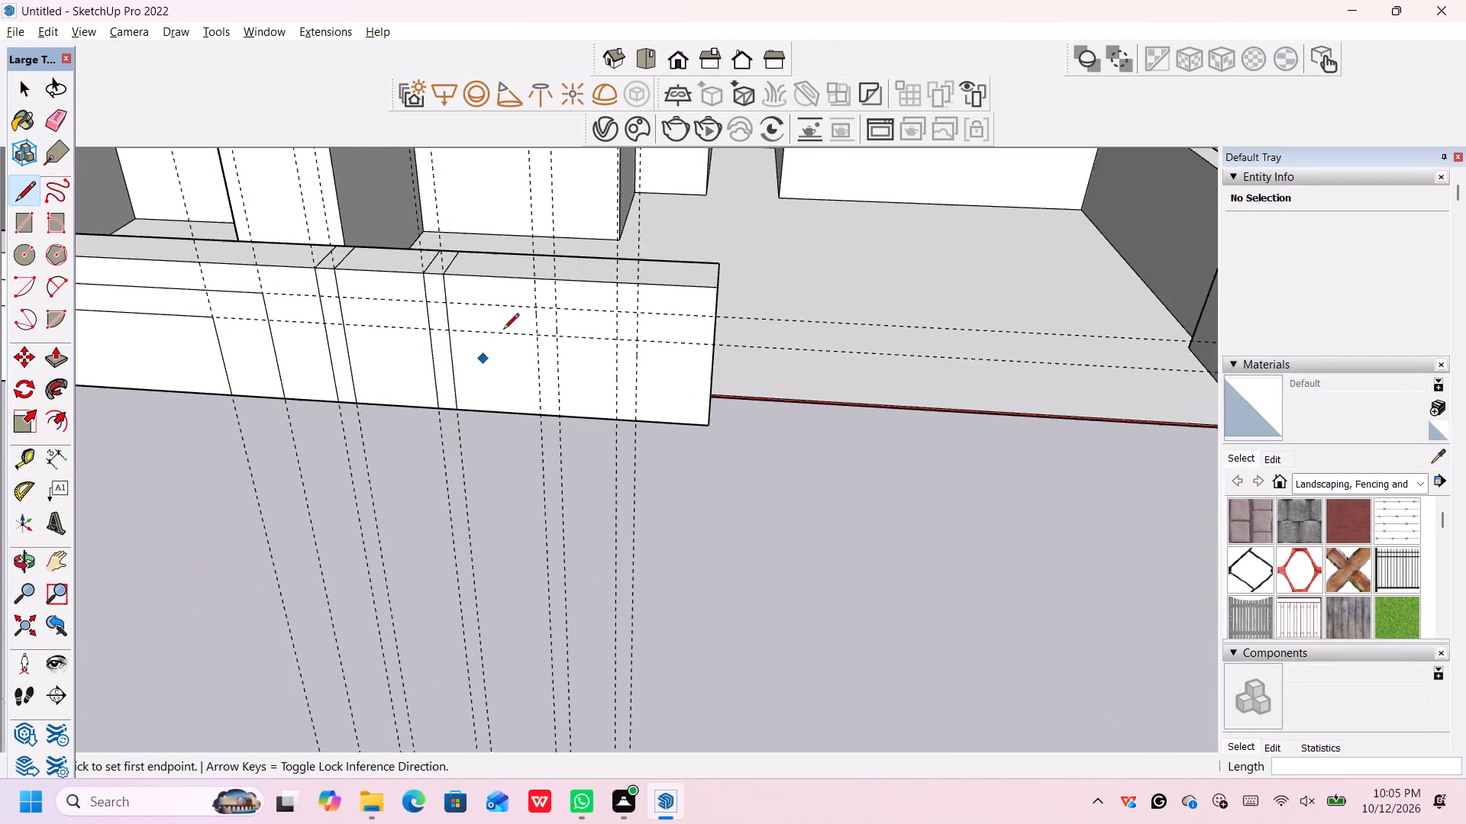
{"action": "scroll", "coordinate": [503, 330], "scroll_direction": "up", "scroll_amount": 1}
{"action": "scroll", "coordinate": [568, 265], "scroll_direction": "up", "scroll_amount": 4}
{"action": "left_click", "coordinate": [567, 268]}
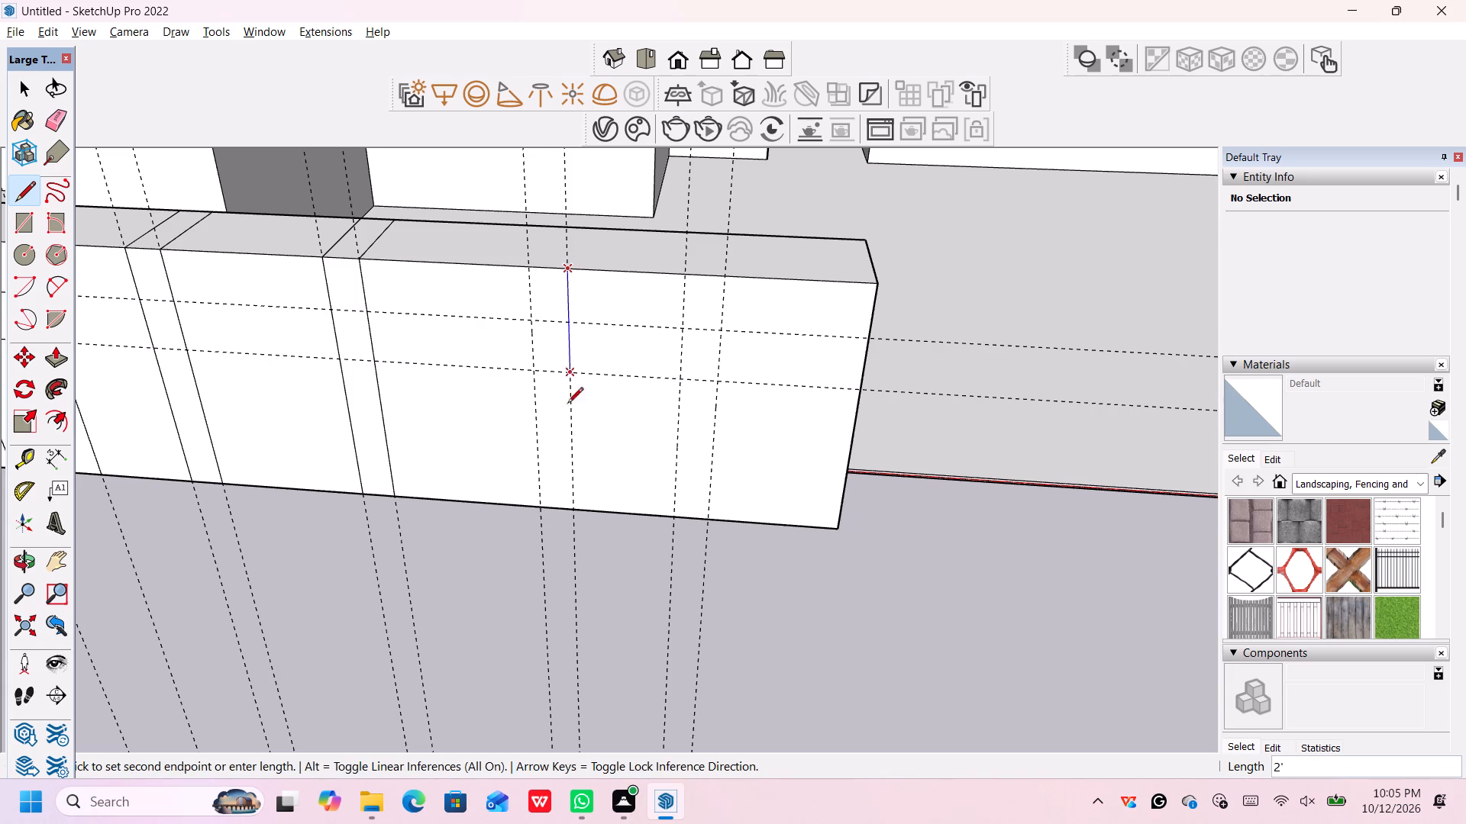
{"action": "left_click", "coordinate": [580, 508]}
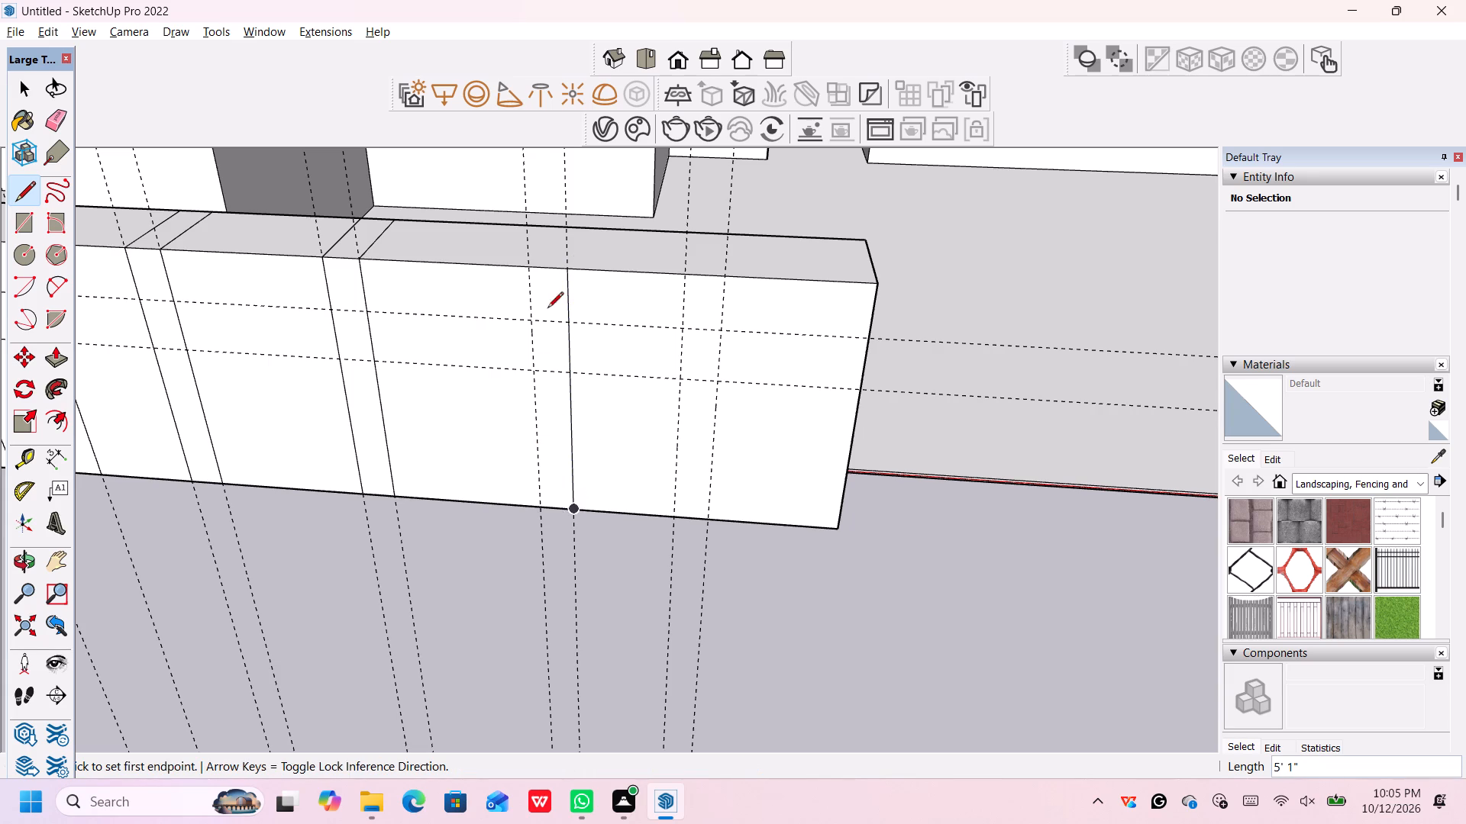
{"action": "left_click", "coordinate": [526, 269]}
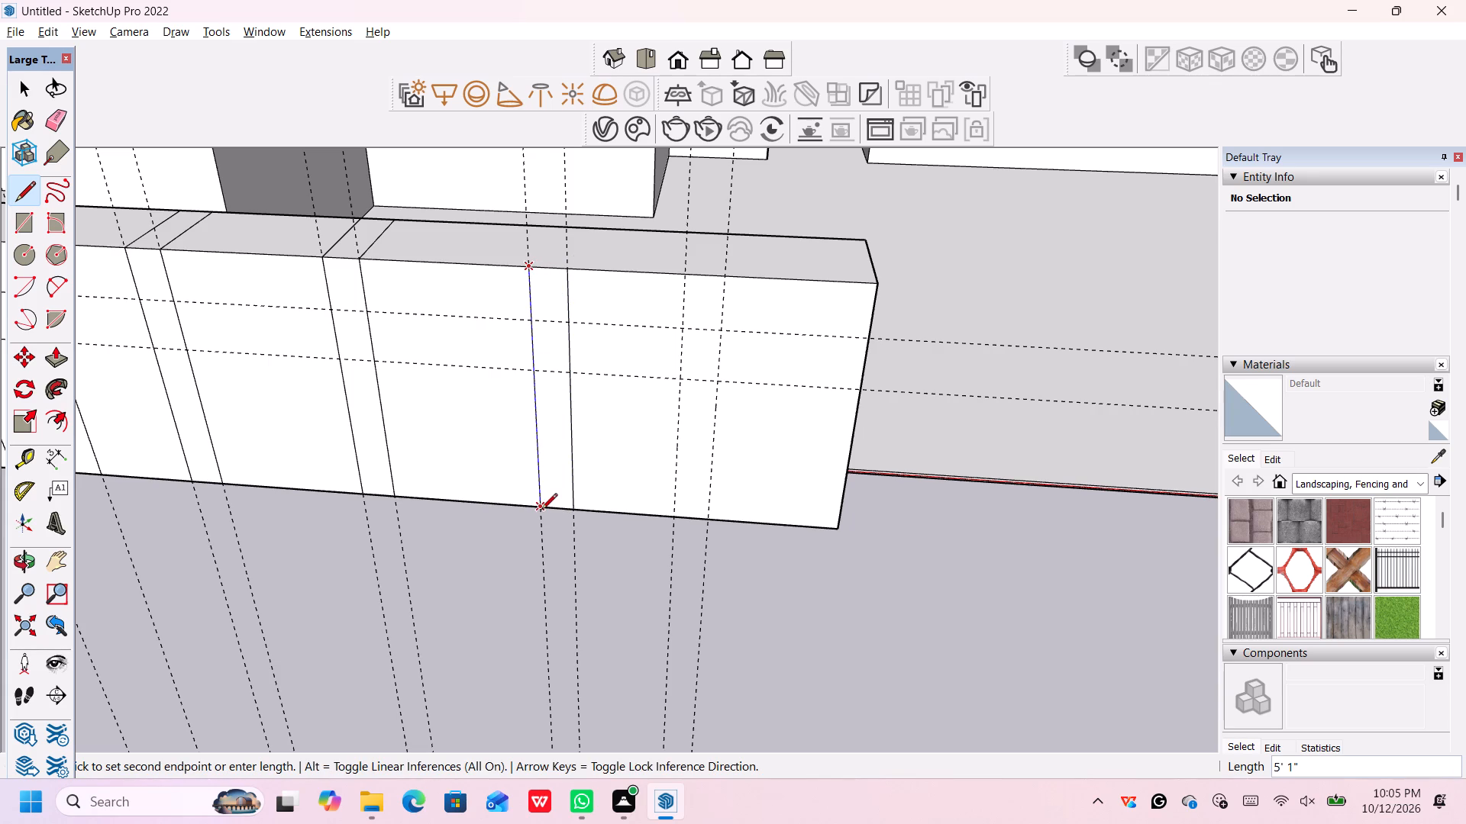
{"action": "left_click", "coordinate": [541, 510]}
Draw two 5' 1" vertical lines down the wall's front face along the fourth 8" guide pair from the scale figure.
{"action": "left_click", "coordinate": [682, 276]}
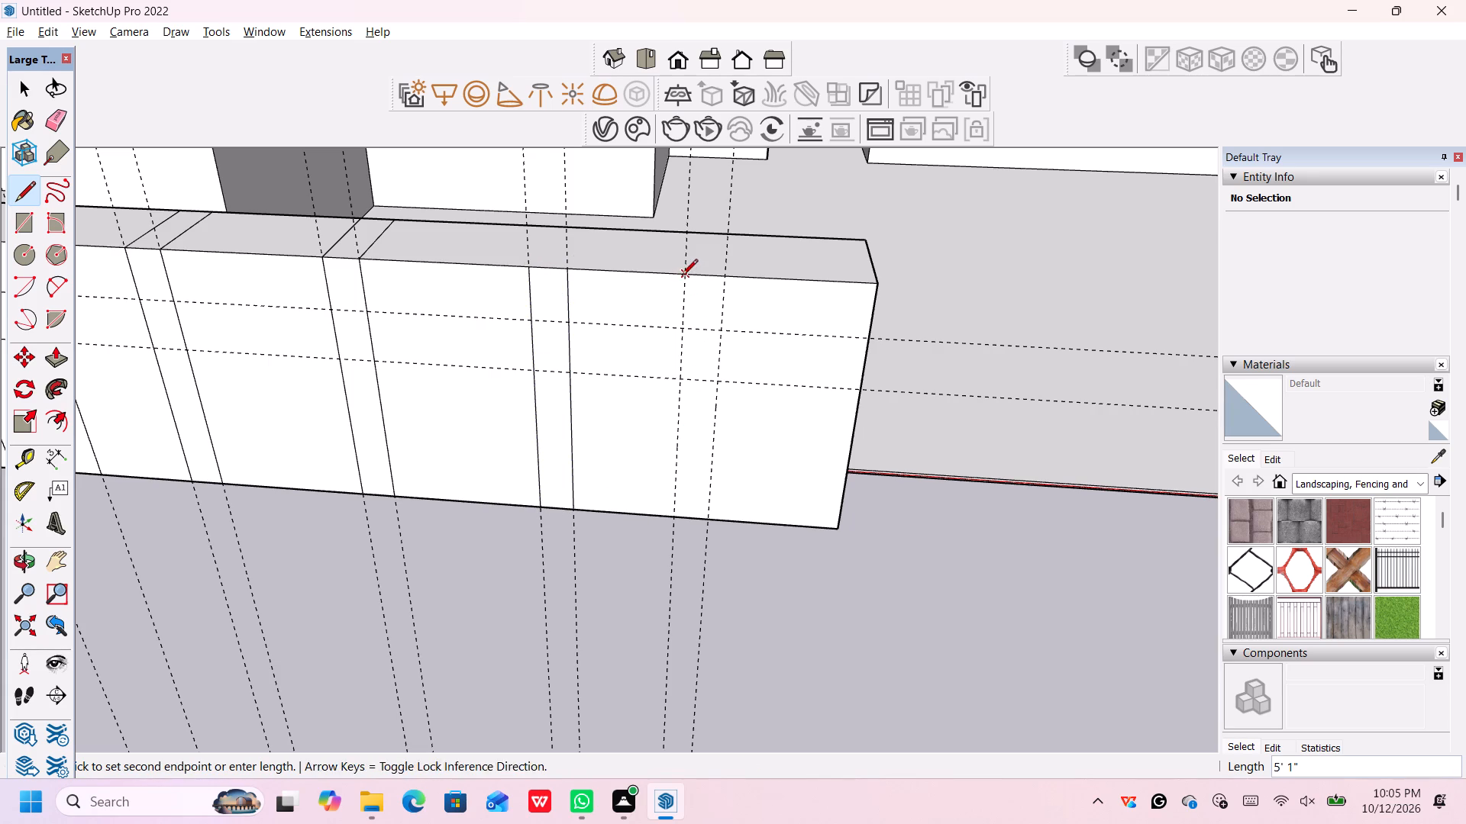
{"action": "left_click", "coordinate": [673, 520]}
{"action": "left_click", "coordinate": [725, 280]}
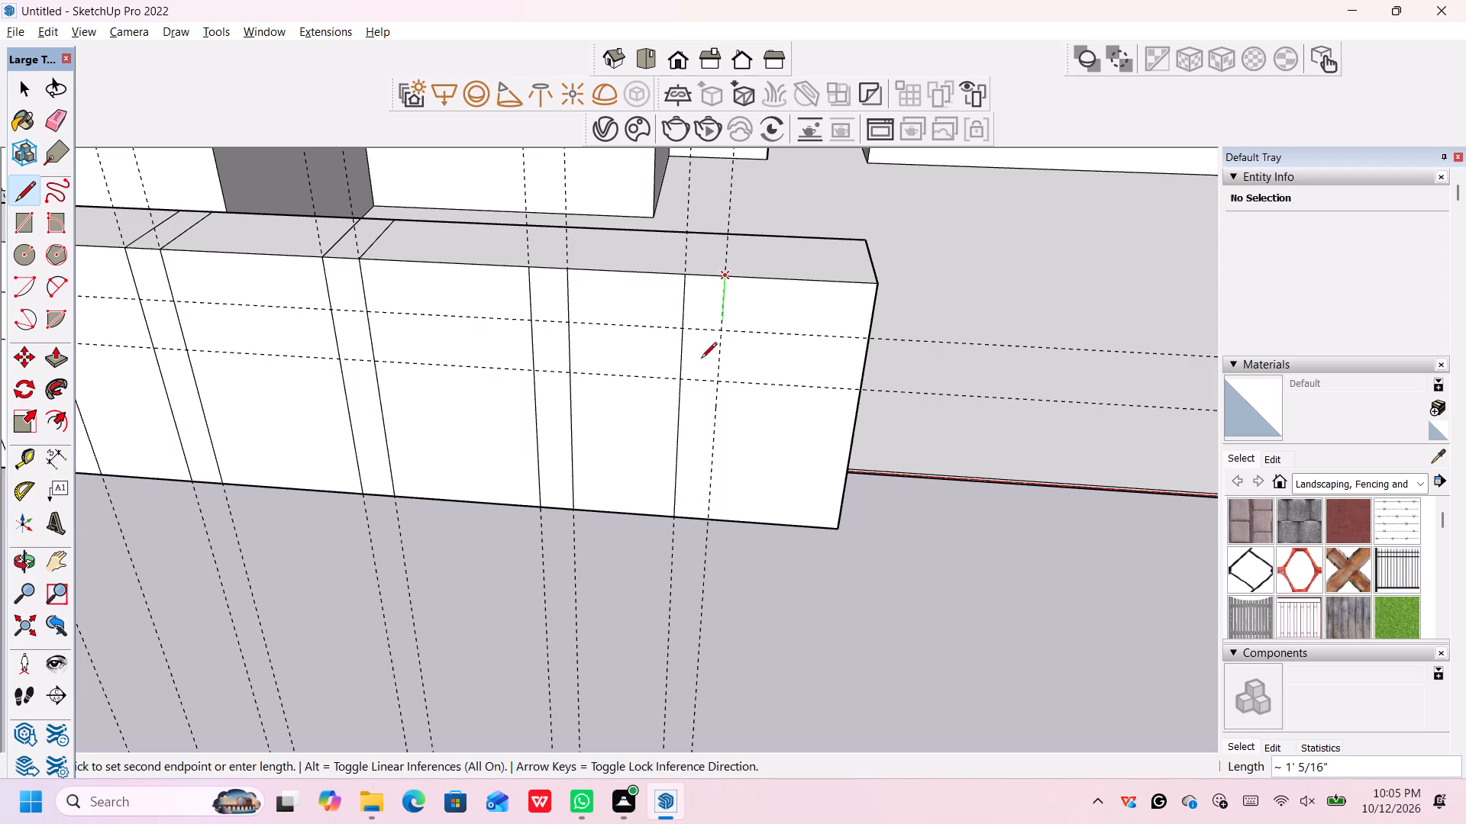
{"action": "left_click", "coordinate": [708, 517]}
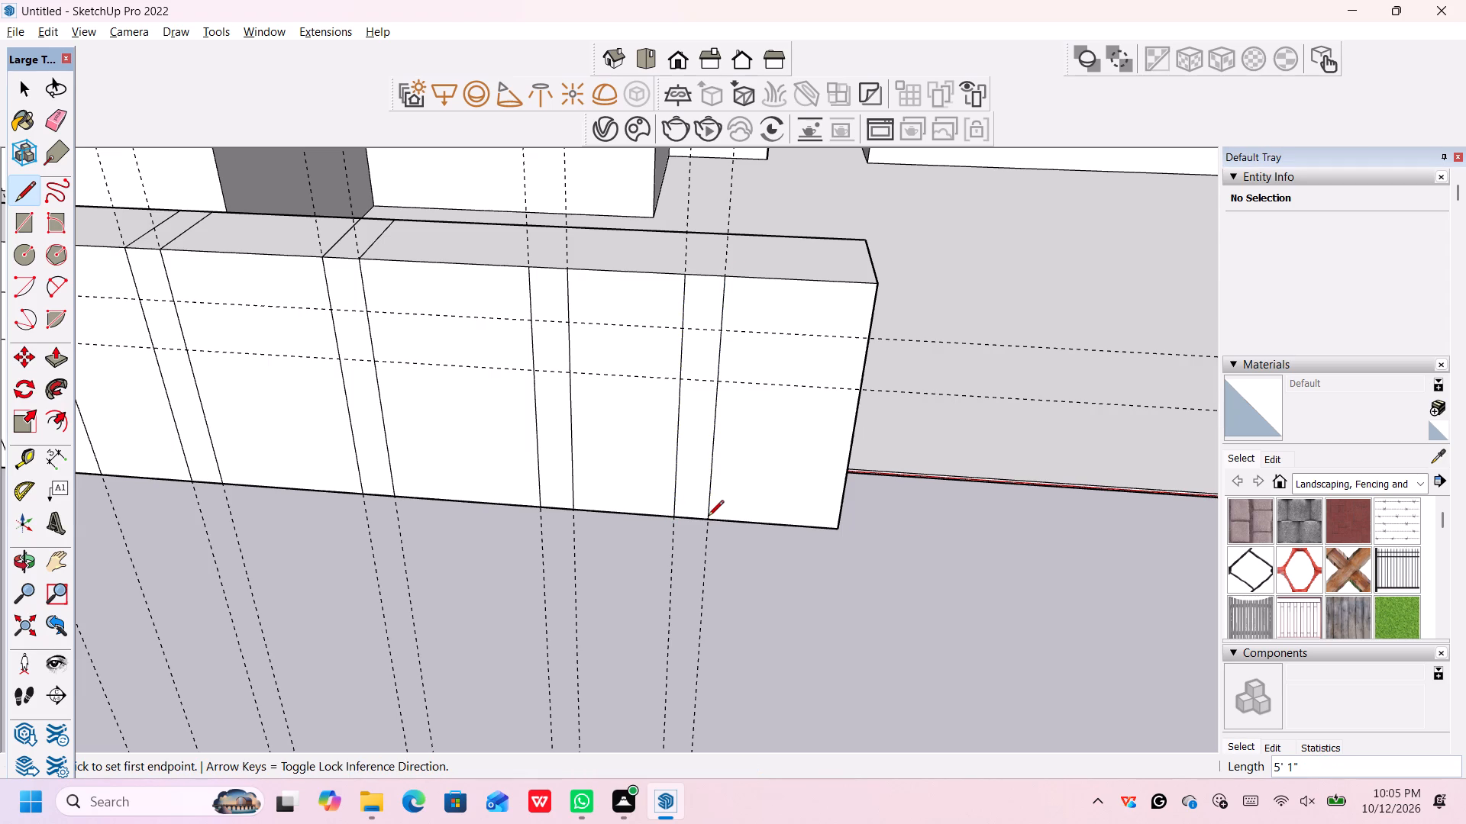
Extend the third pair of lines 2' across the wall's top face to its back edge.
{"action": "middle_click_drag", "start_coordinate": [590, 246], "coordinate": [590, 315]}
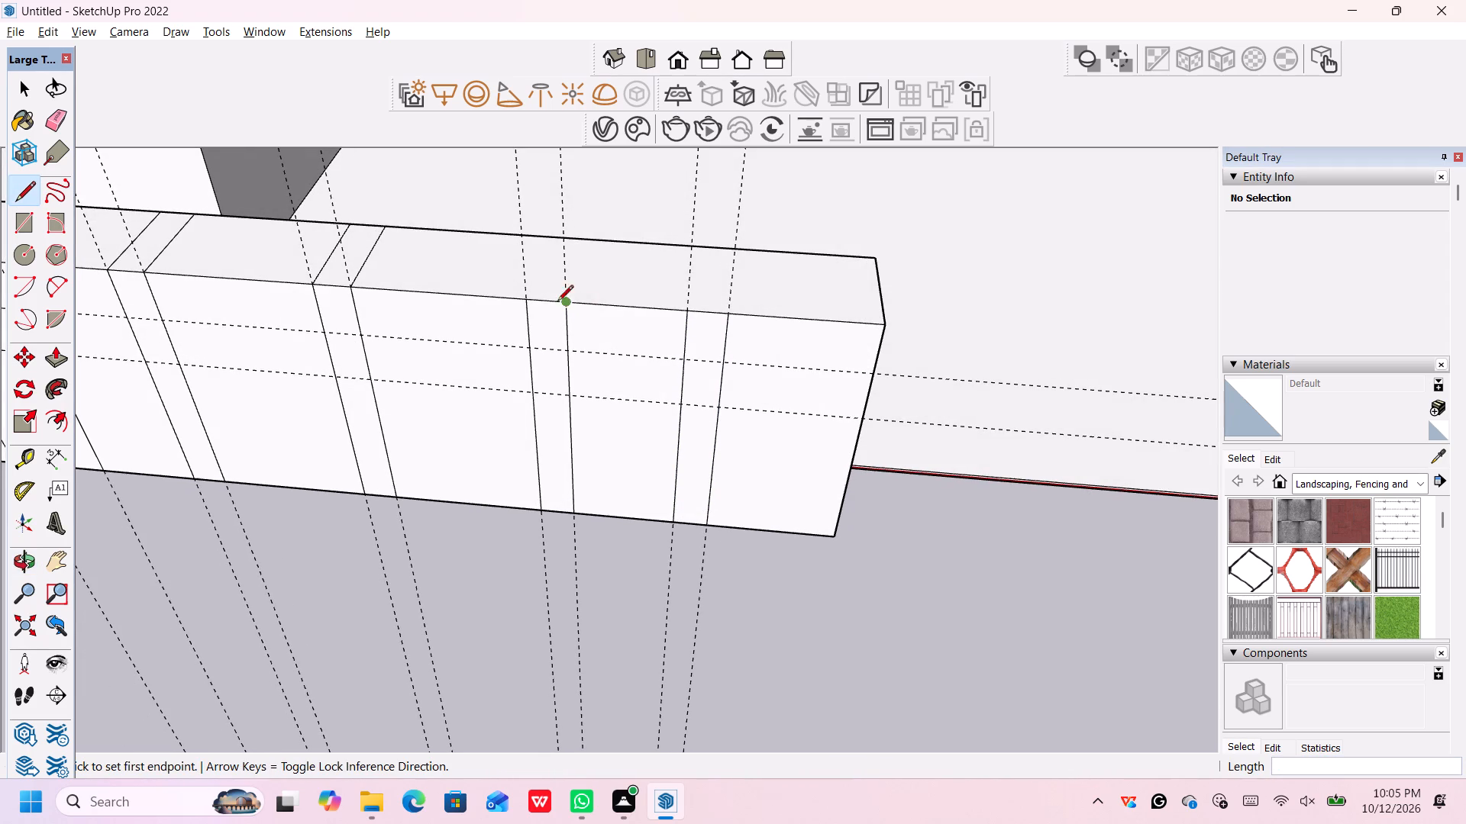
{"action": "left_click", "coordinate": [527, 299]}
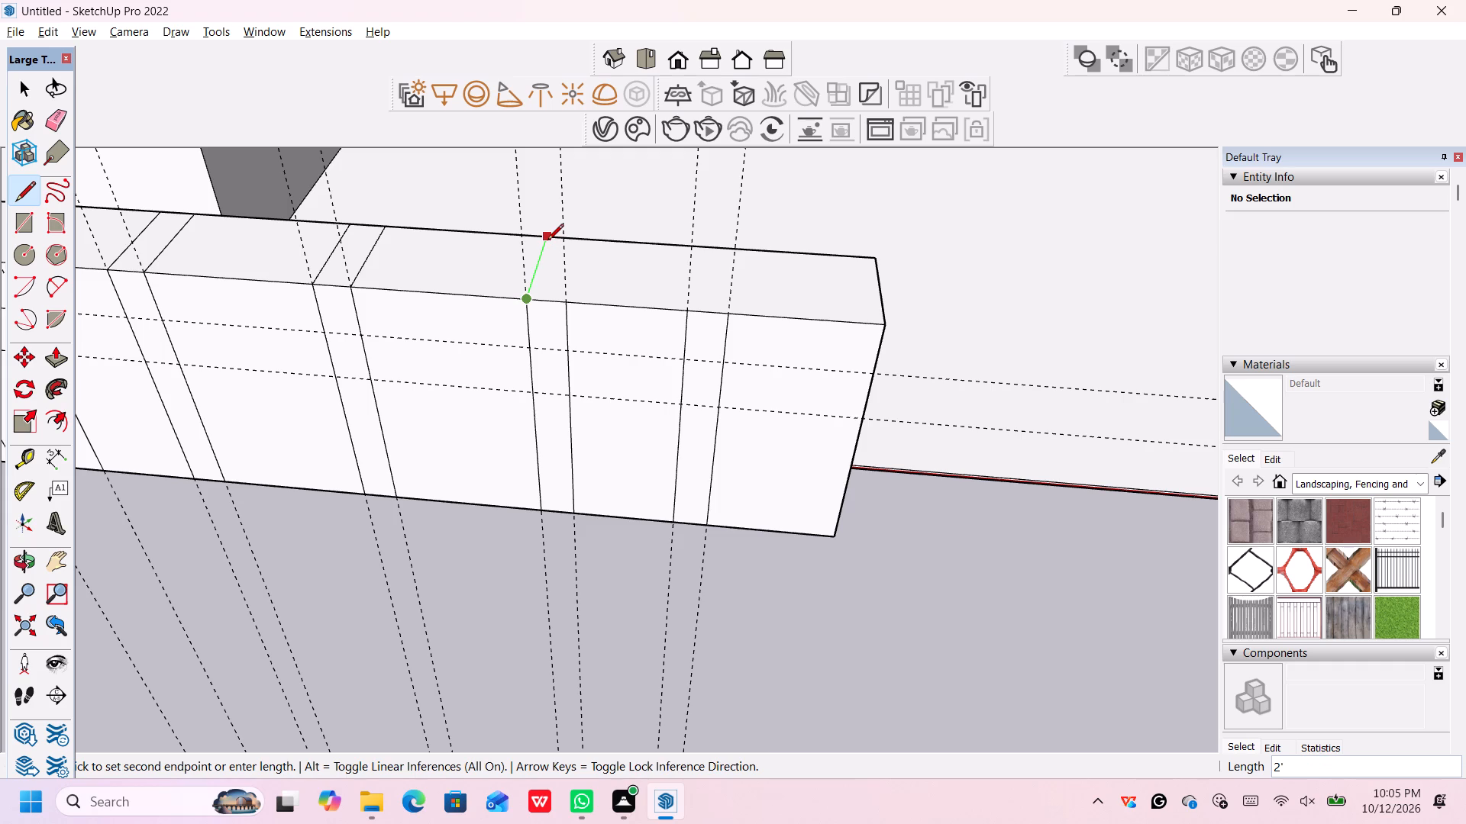
{"action": "left_click", "coordinate": [547, 241]}
{"action": "left_click", "coordinate": [570, 299]}
{"action": "left_click", "coordinate": [582, 234]}
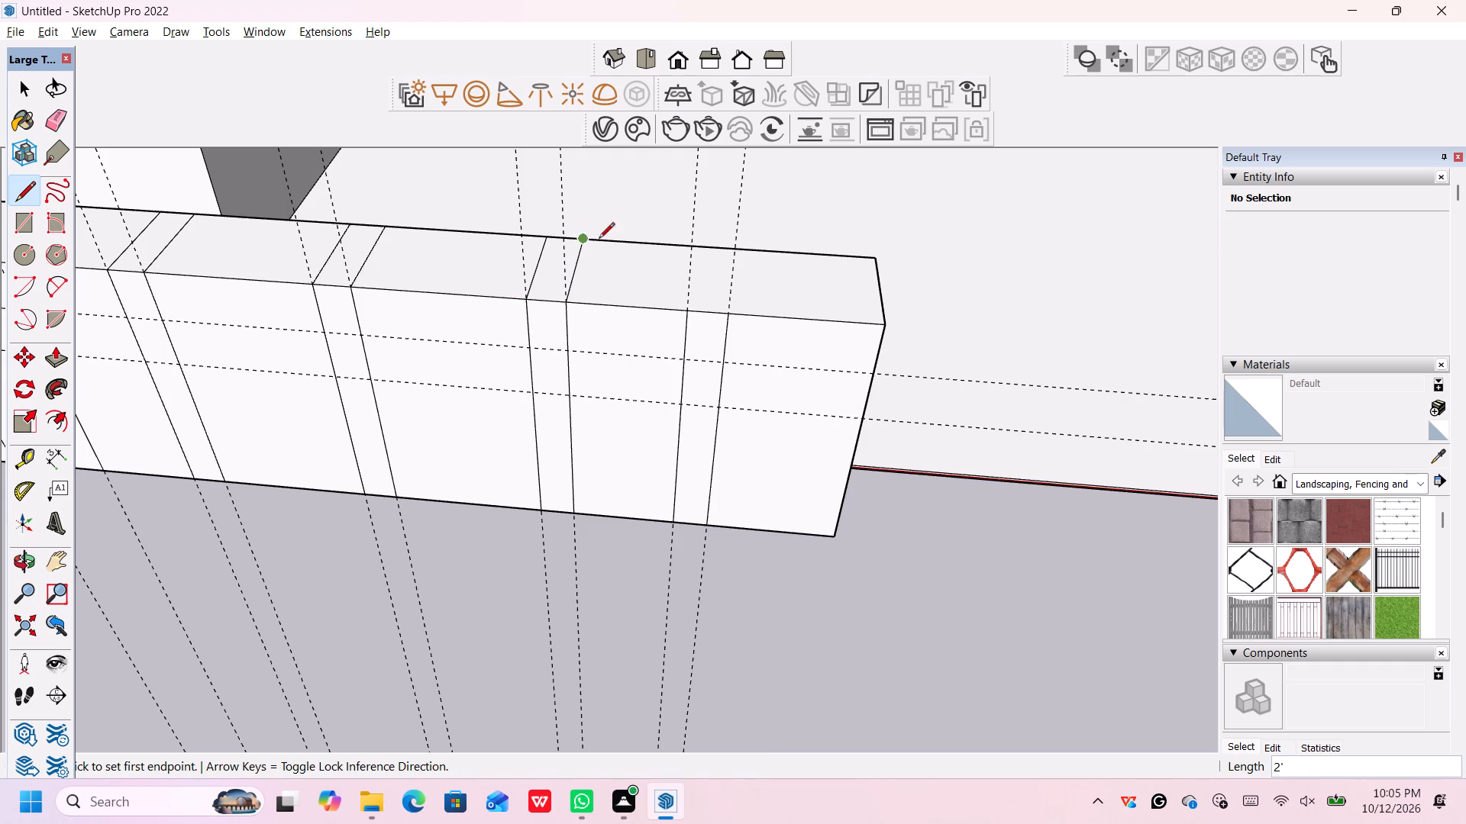
Extend the fourth pair of lines 2' across the wall's top face to its back edge.
{"action": "left_click", "coordinate": [689, 310]}
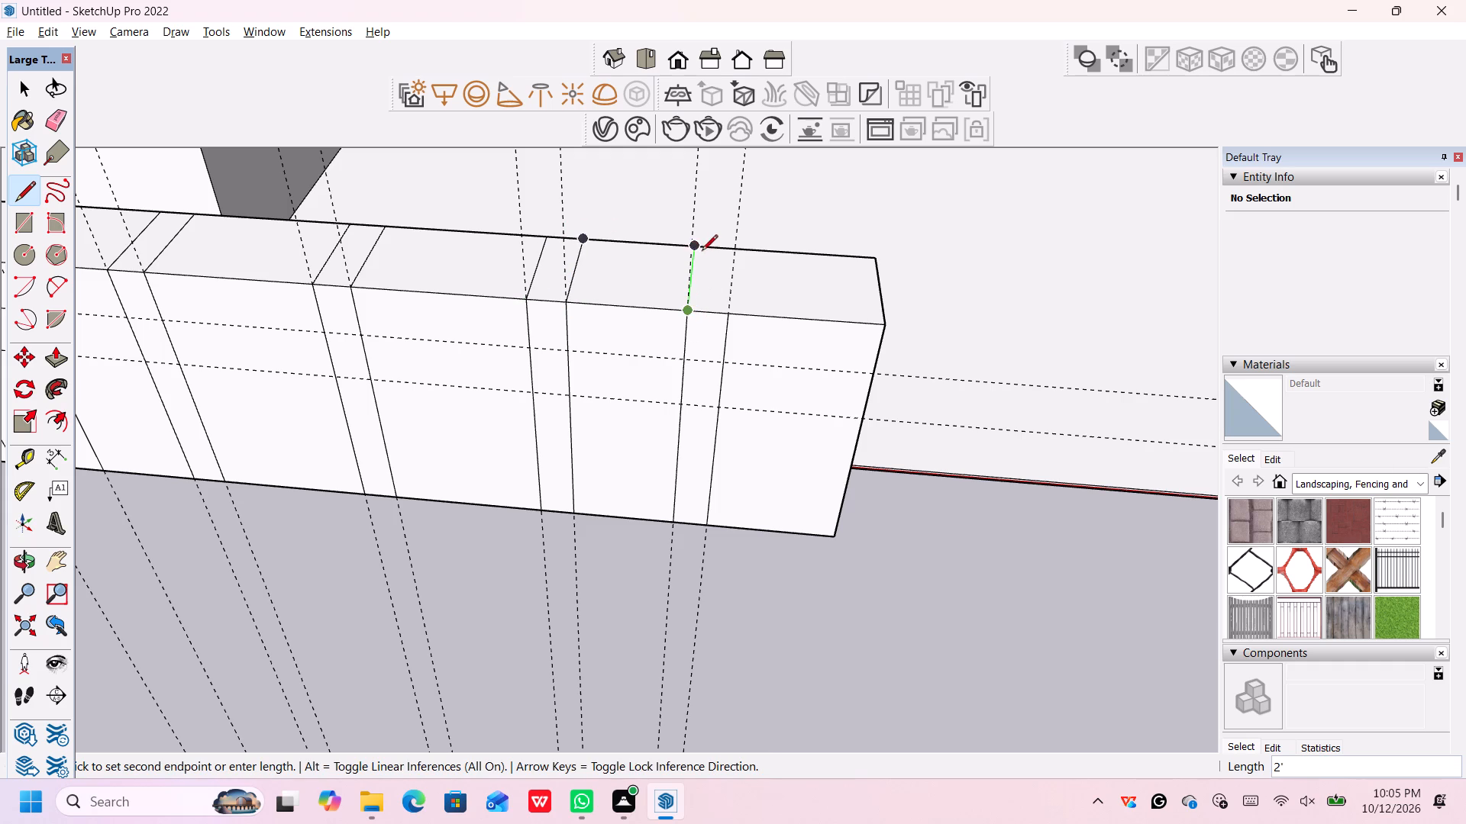
{"action": "left_click", "coordinate": [694, 247]}
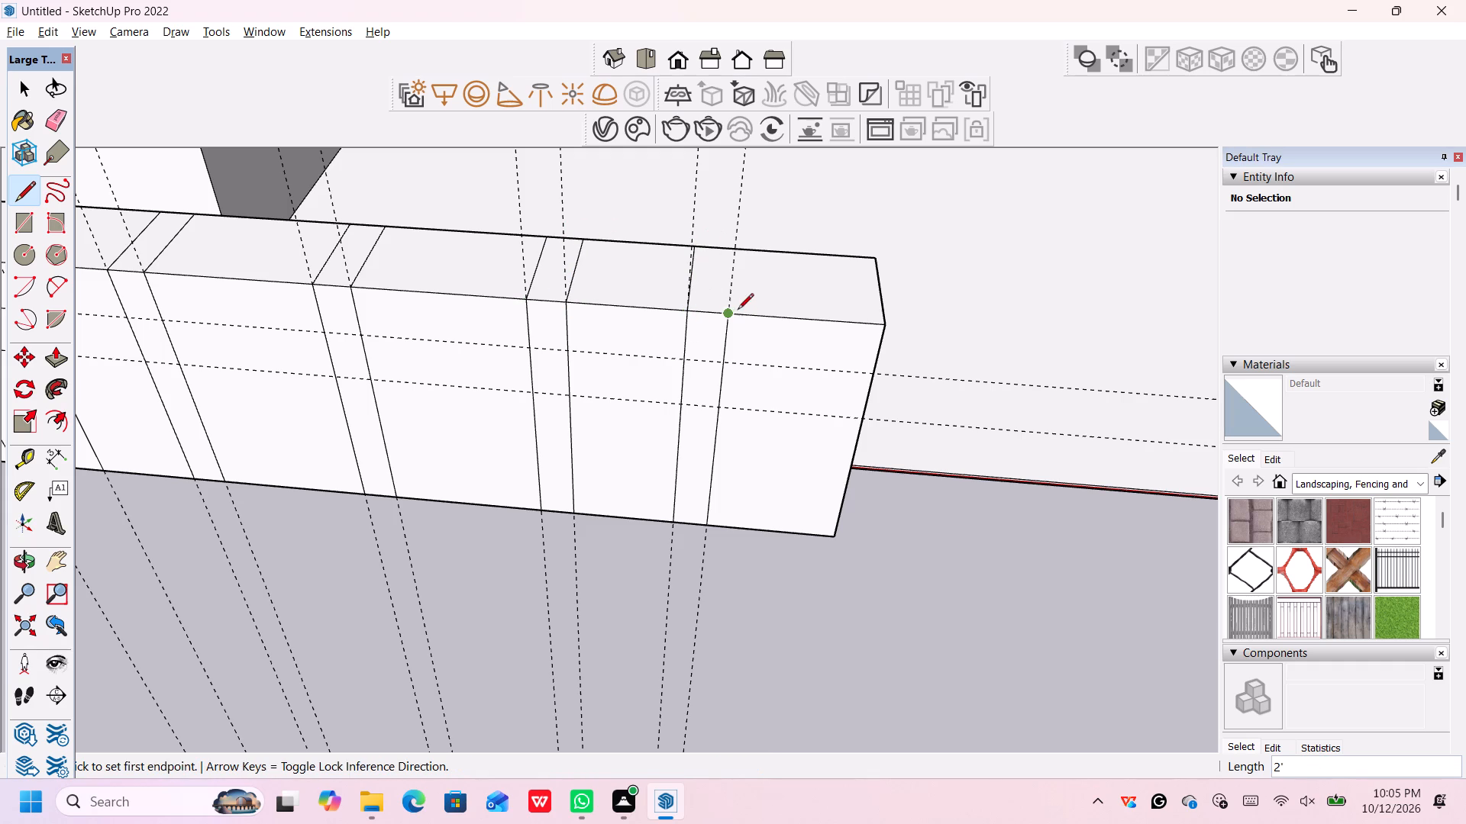
{"action": "left_click", "coordinate": [733, 311]}
{"action": "left_click", "coordinate": [726, 253]}
Delete all the vertical construction guides and the two horizontal guides running along the boundary wall.
{"action": "scroll", "coordinate": [735, 314], "scroll_direction": "down", "scroll_amount": 16}
{"action": "scroll", "coordinate": [712, 448], "scroll_direction": "down", "scroll_amount": 6}
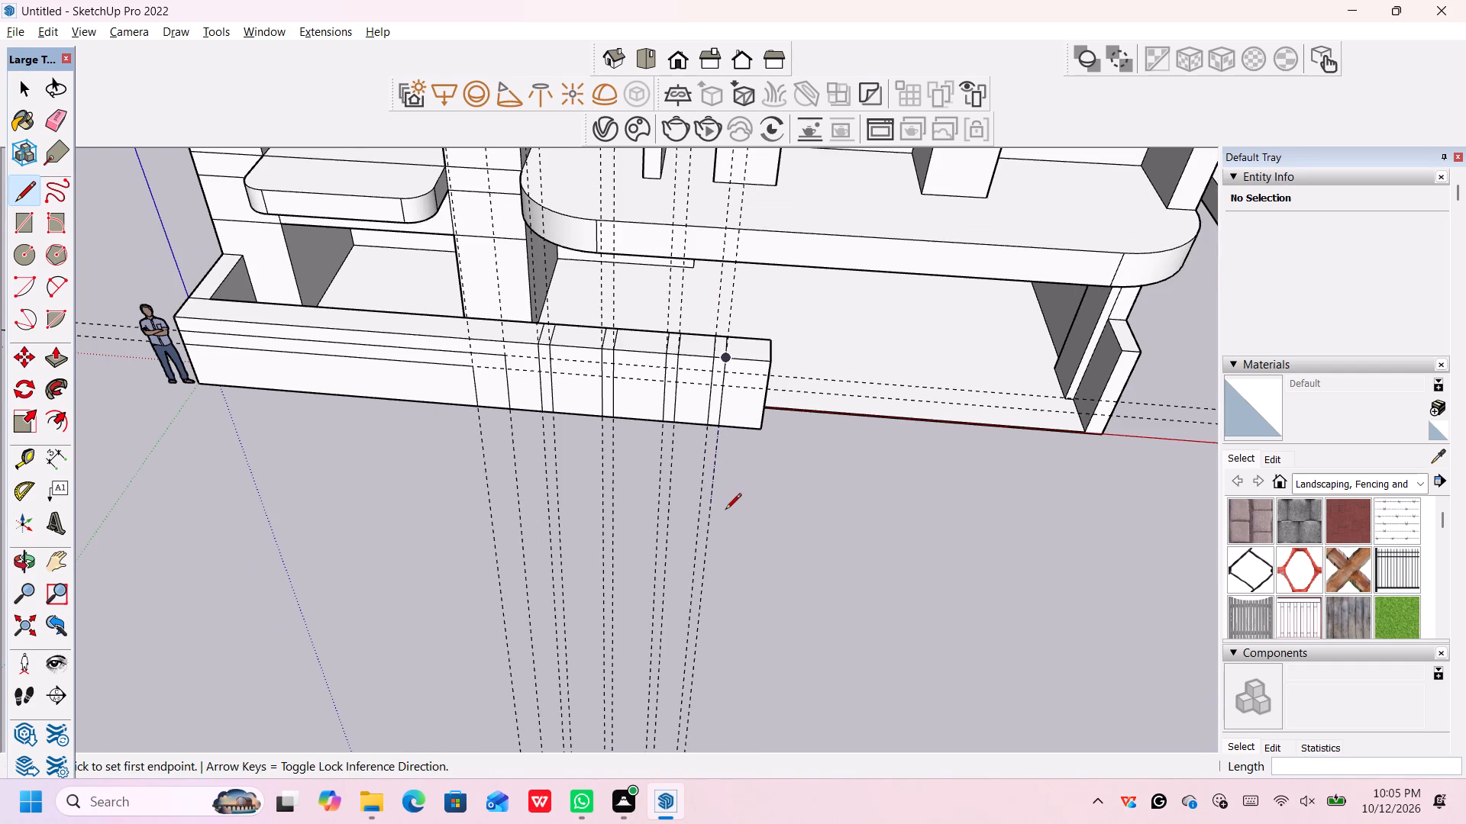
{"action": "key", "text": "space"}
{"action": "left_click_drag", "start_coordinate": [753, 502], "coordinate": [448, 529]}
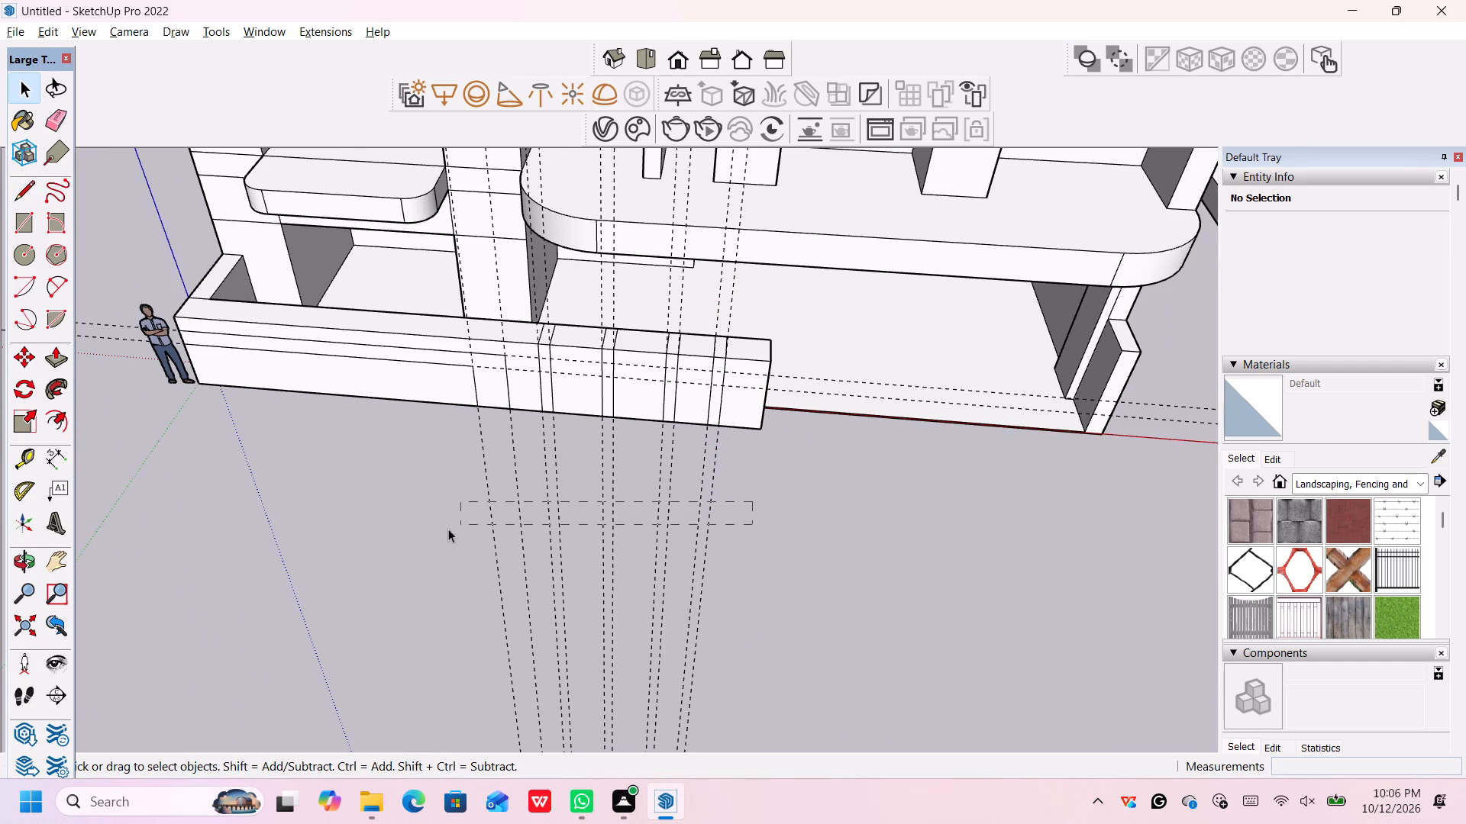
{"action": "left_click_drag", "start_coordinate": [448, 529], "coordinate": [426, 566]}
{"action": "key", "text": "Delete"}
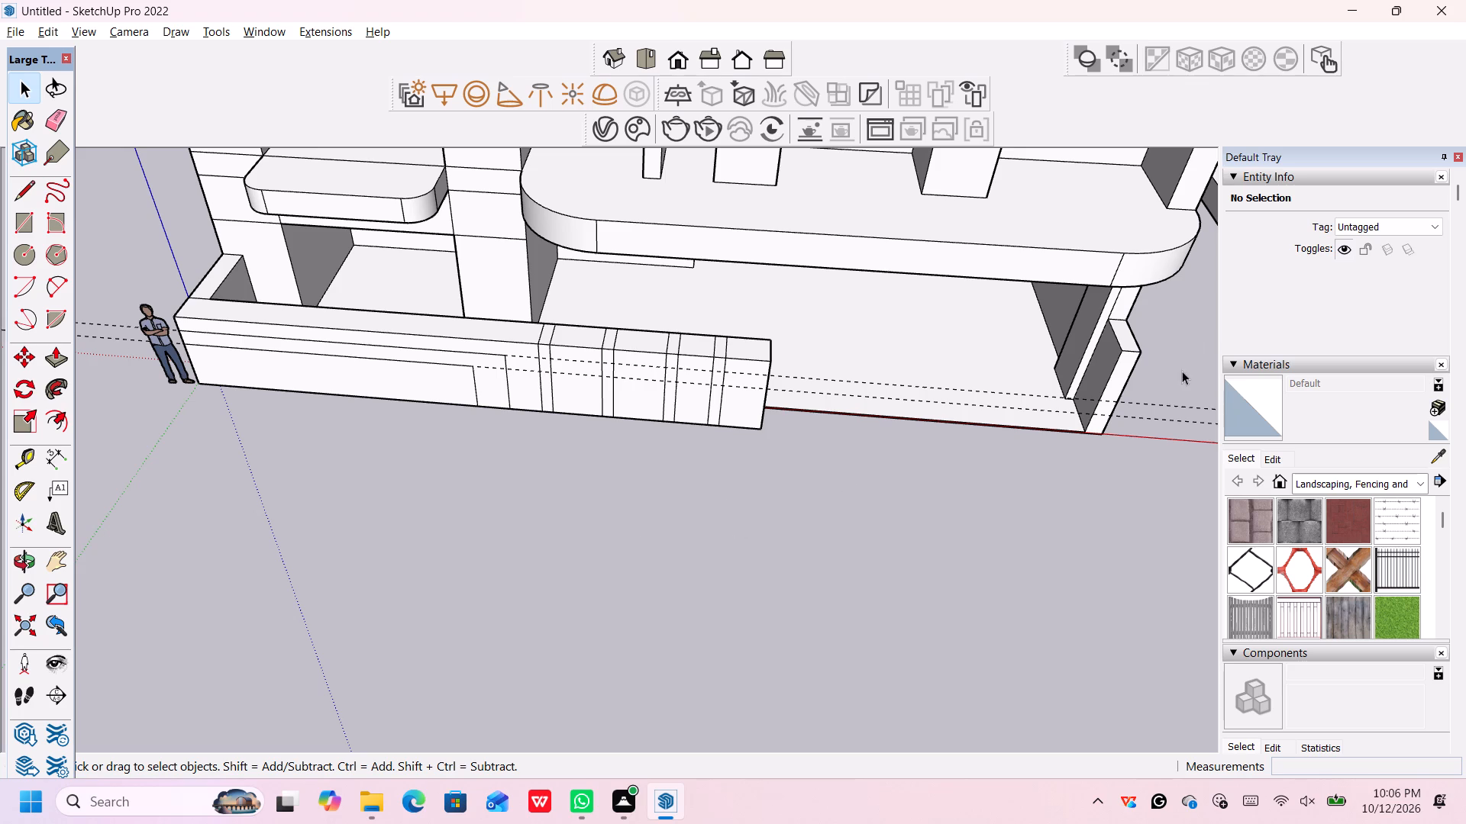
{"action": "left_click_drag", "start_coordinate": [1182, 371], "coordinate": [1161, 451]}
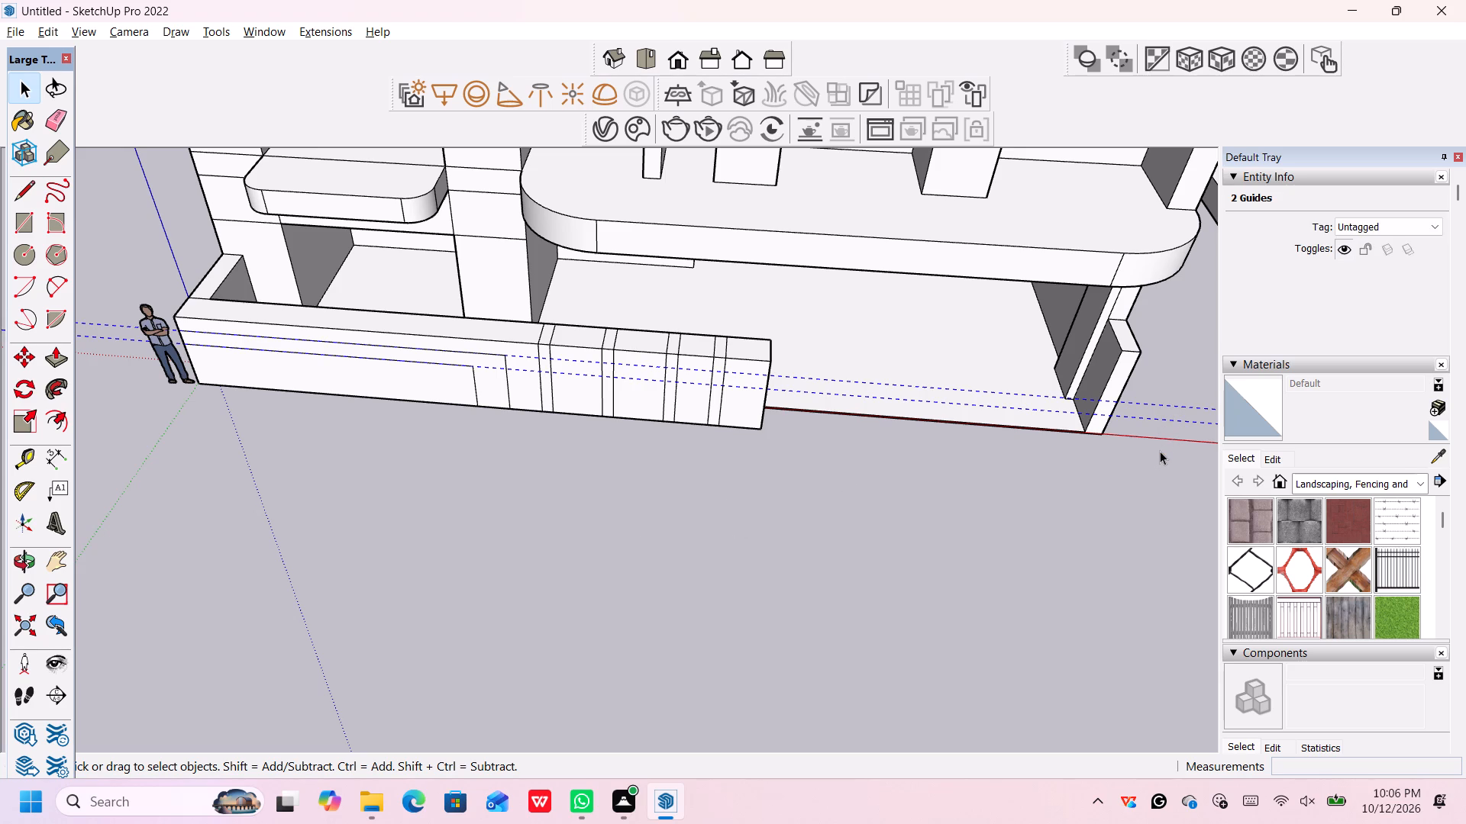
{"action": "key", "text": "Delete"}
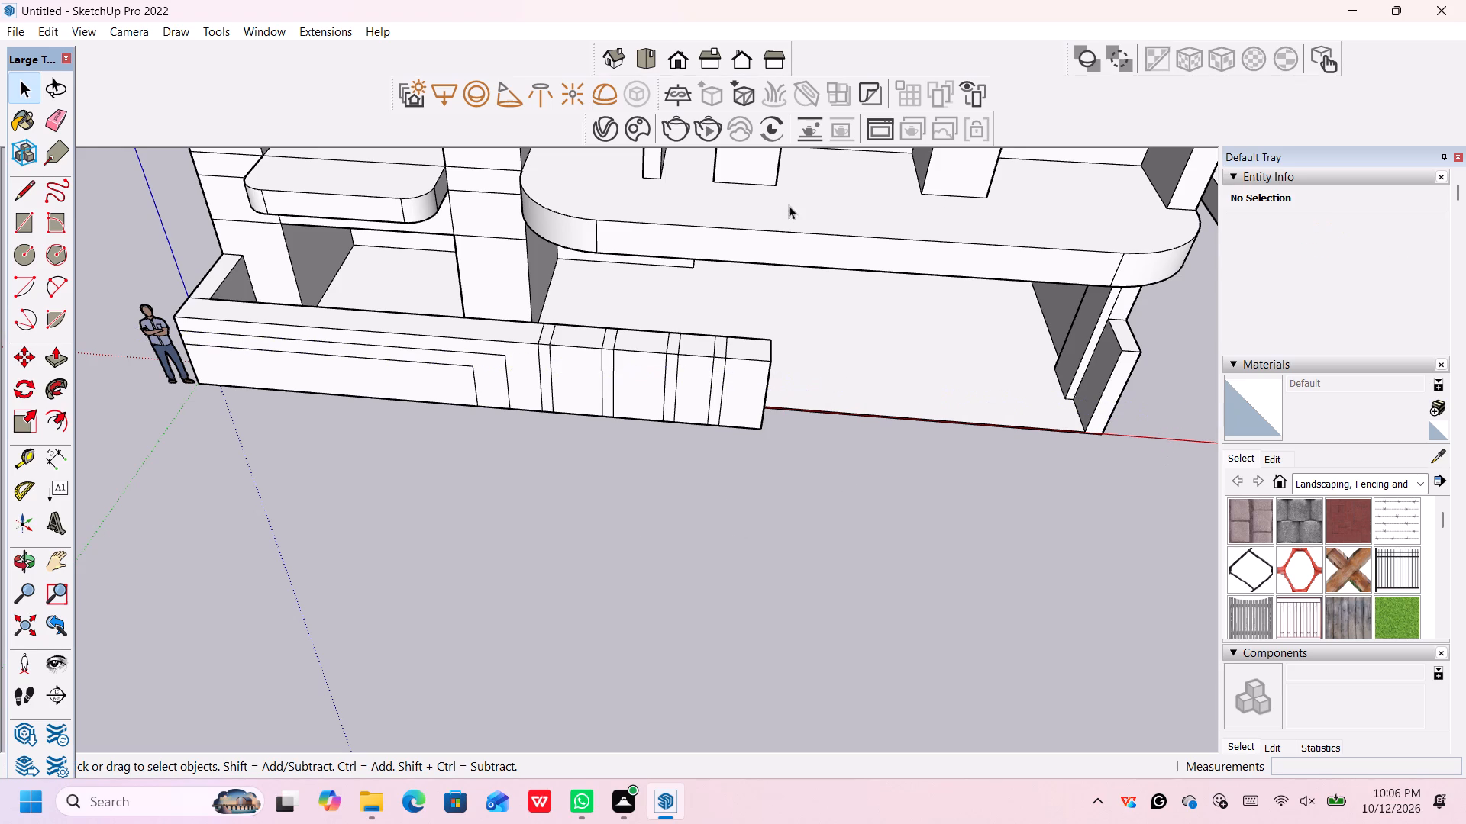
Examine the traced line pattern on the front boundary wall from low and high viewing angles.
{"action": "scroll", "coordinate": [560, 426], "scroll_direction": "up", "scroll_amount": 1}
{"action": "middle_click_drag", "start_coordinate": [552, 505], "coordinate": [612, 383]}
{"action": "scroll", "coordinate": [583, 461], "scroll_direction": "up", "scroll_amount": 1}
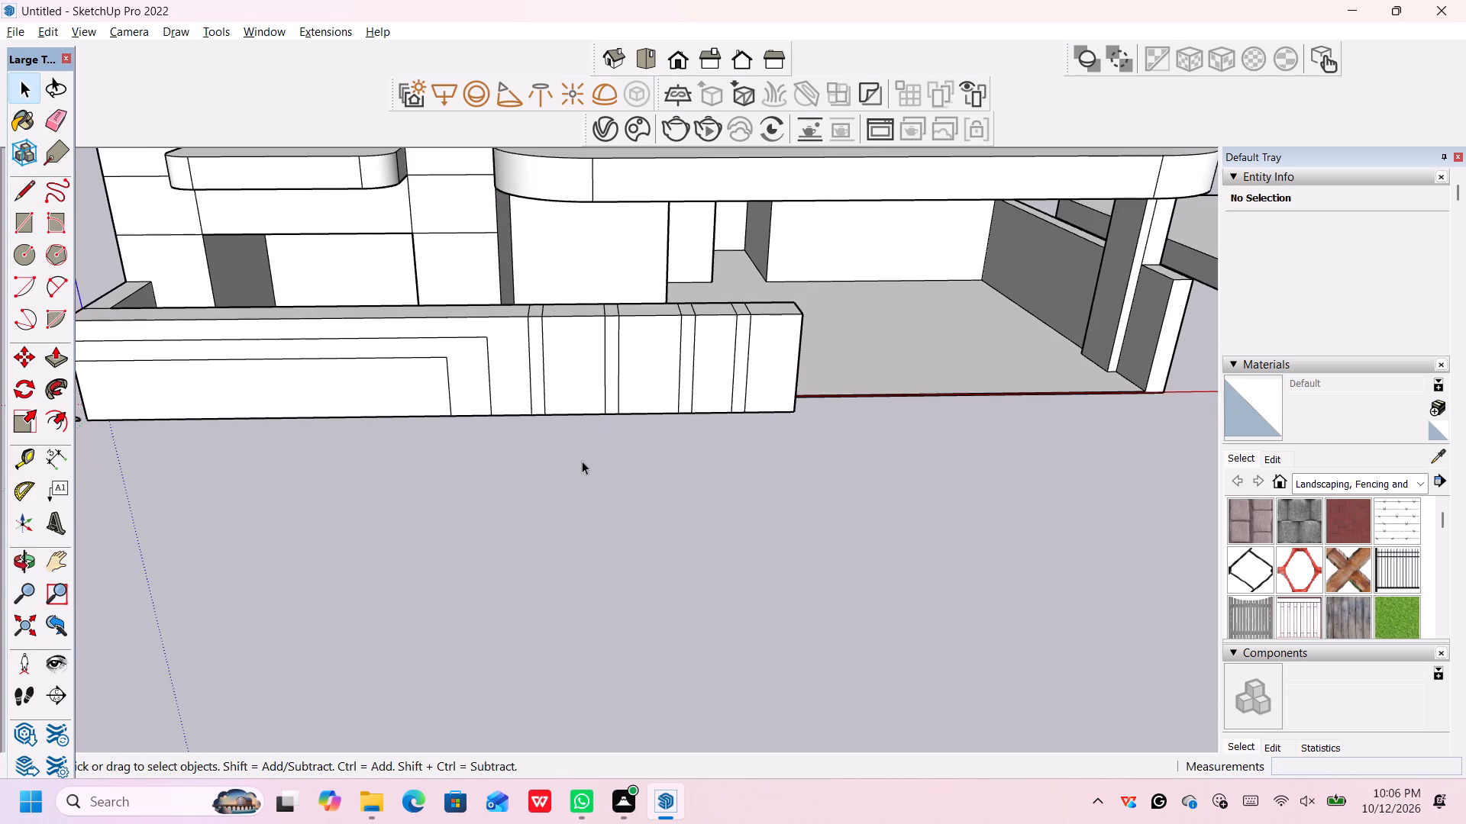
{"action": "middle_click_drag", "start_coordinate": [492, 446], "coordinate": [510, 417]}
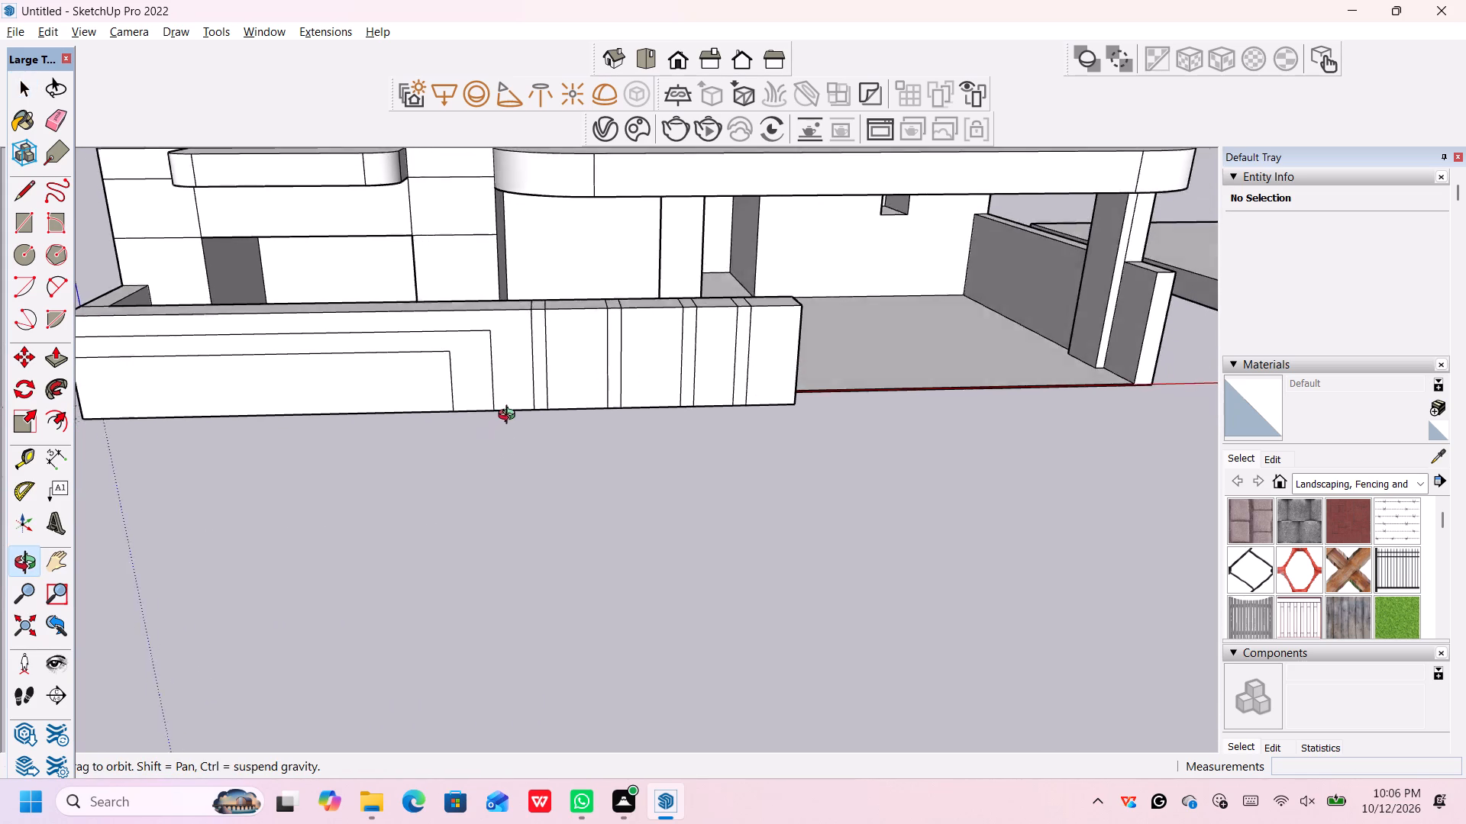
{"action": "middle_click_drag", "start_coordinate": [510, 417], "coordinate": [527, 401]}
{"action": "scroll", "coordinate": [524, 410], "scroll_direction": "down", "scroll_amount": 7}
{"action": "middle_click_drag", "start_coordinate": [625, 403], "coordinate": [555, 620]}
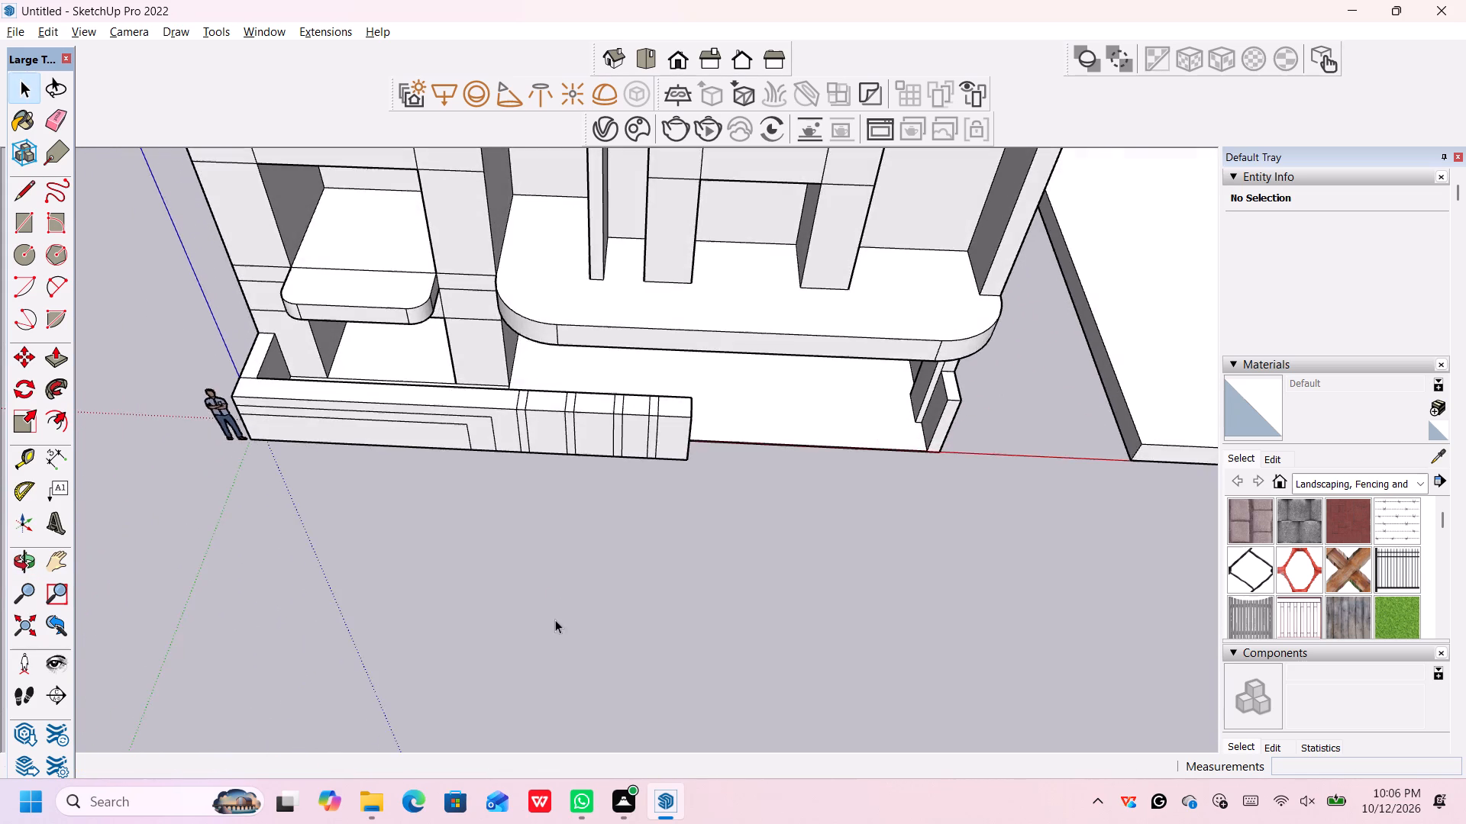
Push the wall's fourth narrow top strip from the scale figure, nearest the free end, down 6" to form a notch.
{"action": "scroll", "coordinate": [596, 524], "scroll_direction": "up", "scroll_amount": 9}
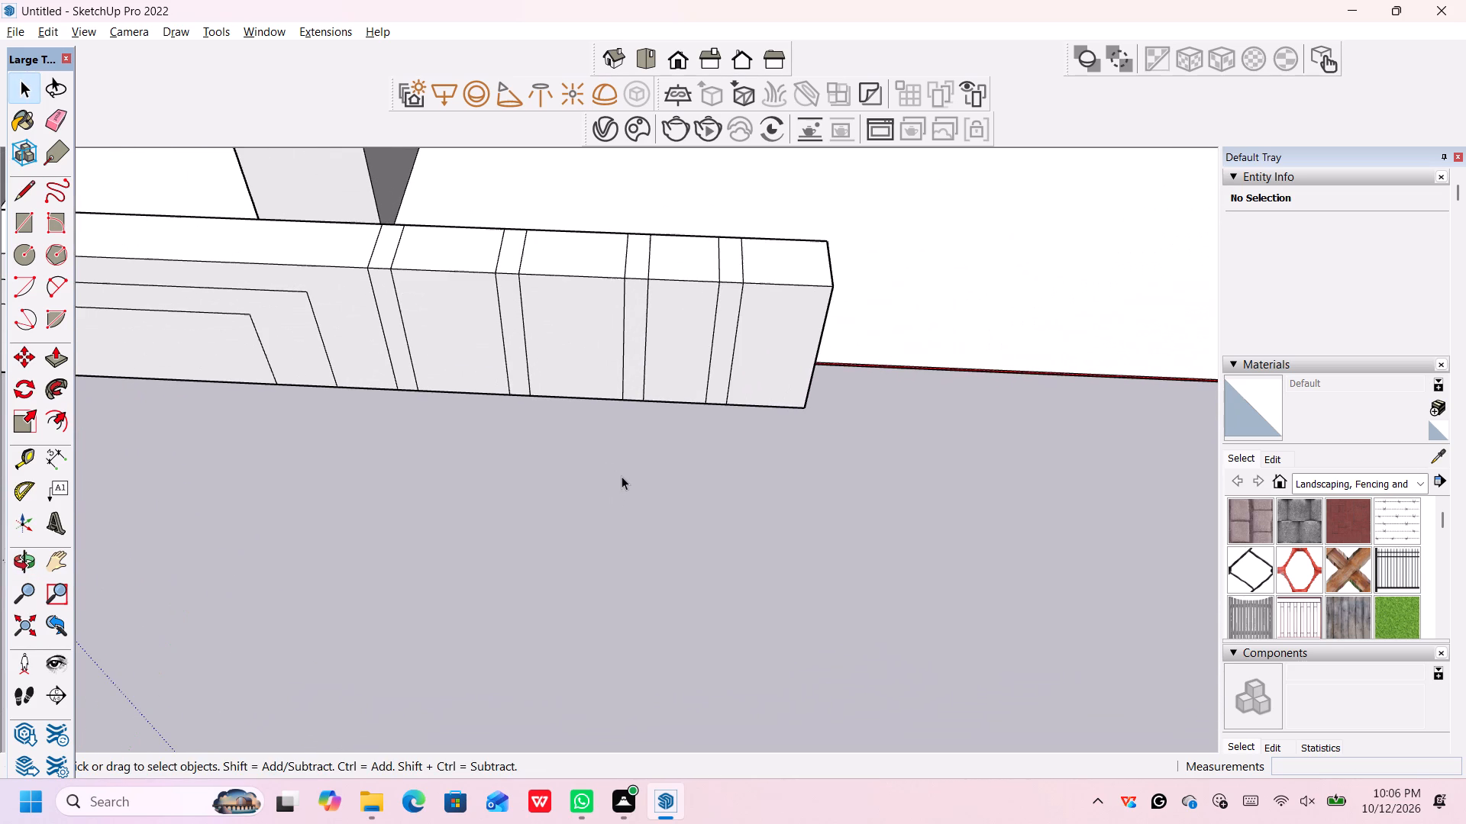
{"action": "key", "text": "p"}
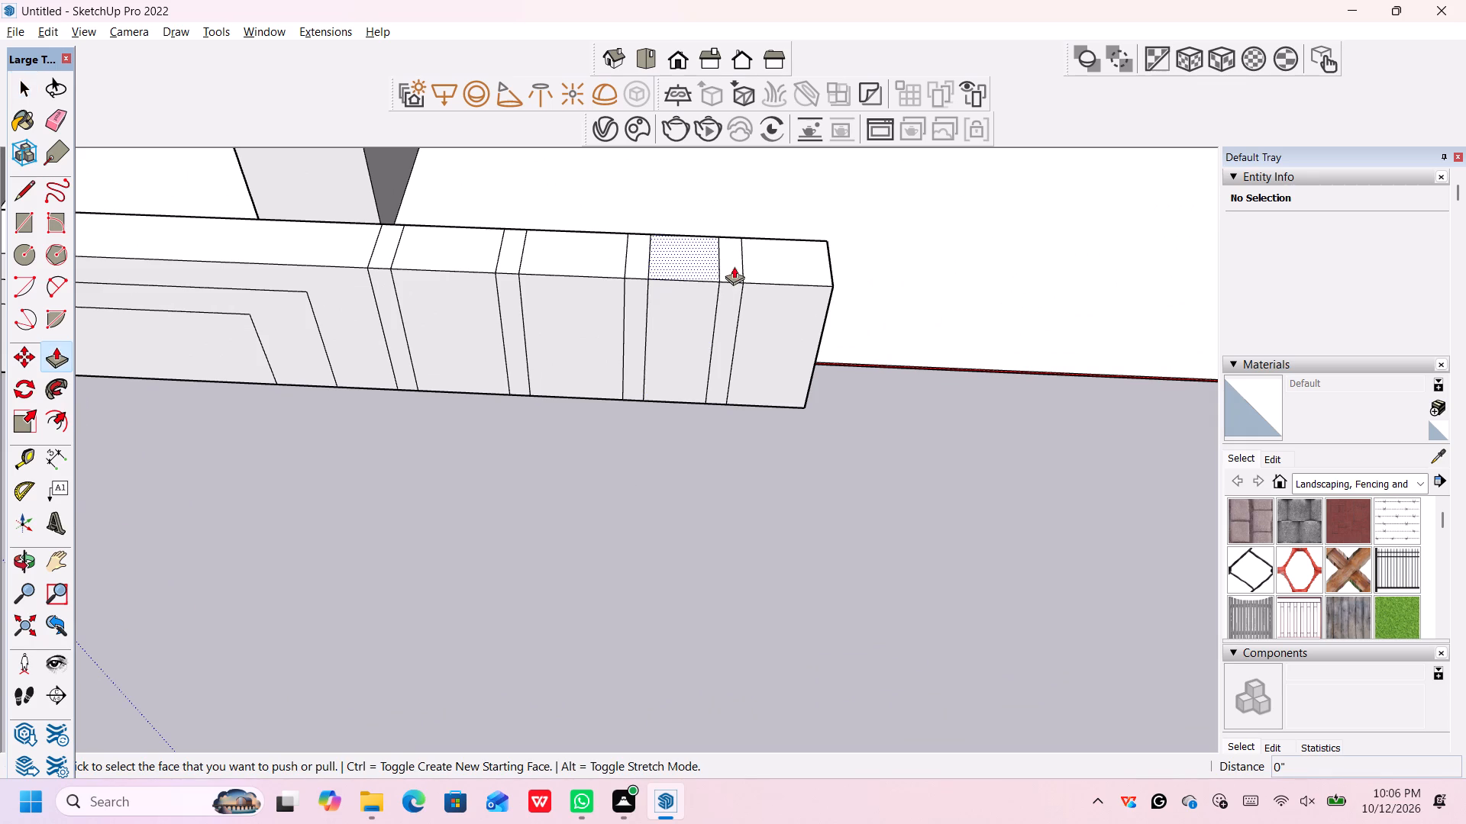
{"action": "left_click", "coordinate": [732, 261]}
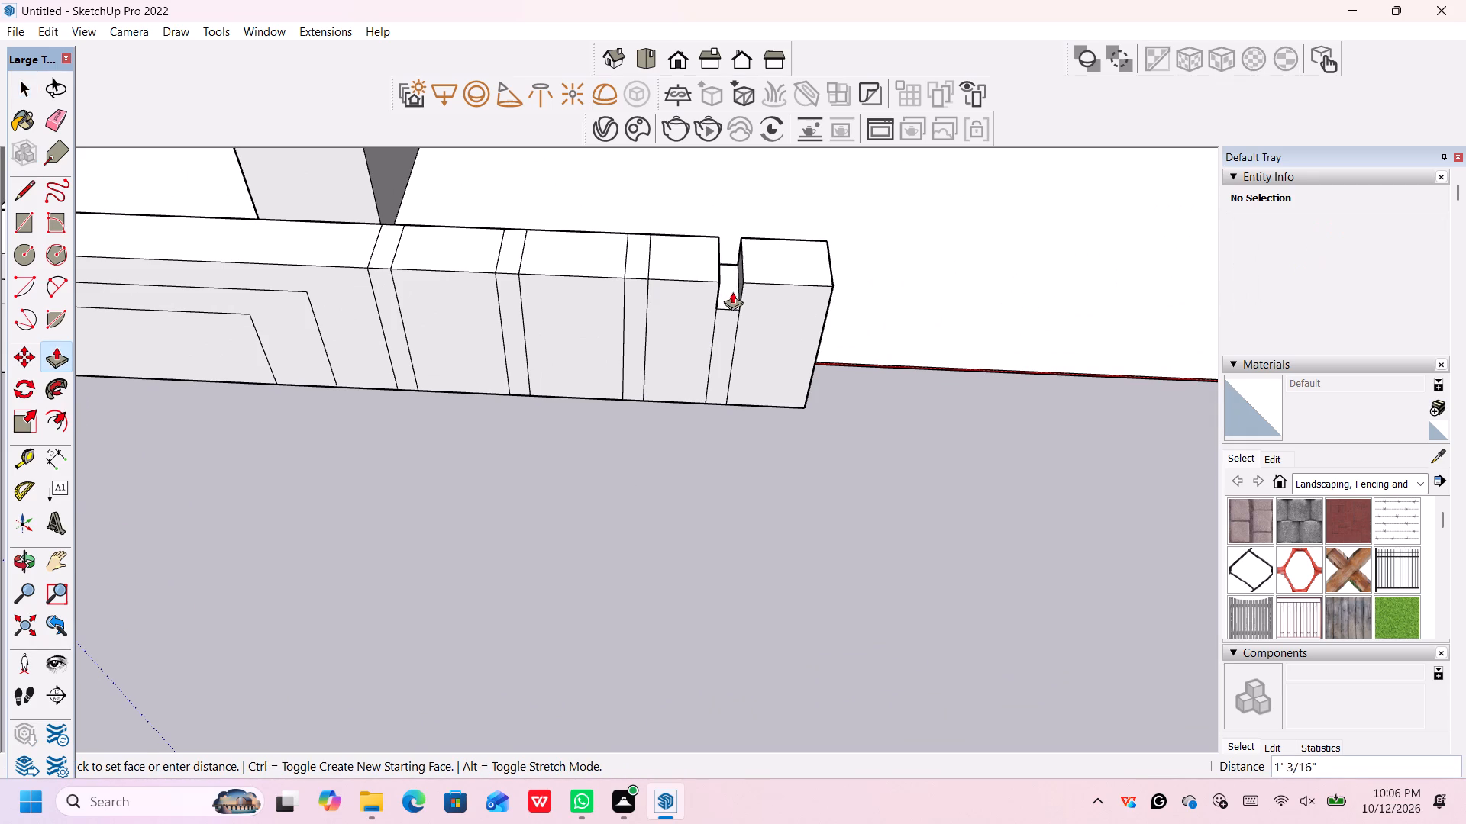
{"action": "middle_click_drag", "start_coordinate": [731, 292], "coordinate": [733, 240]}
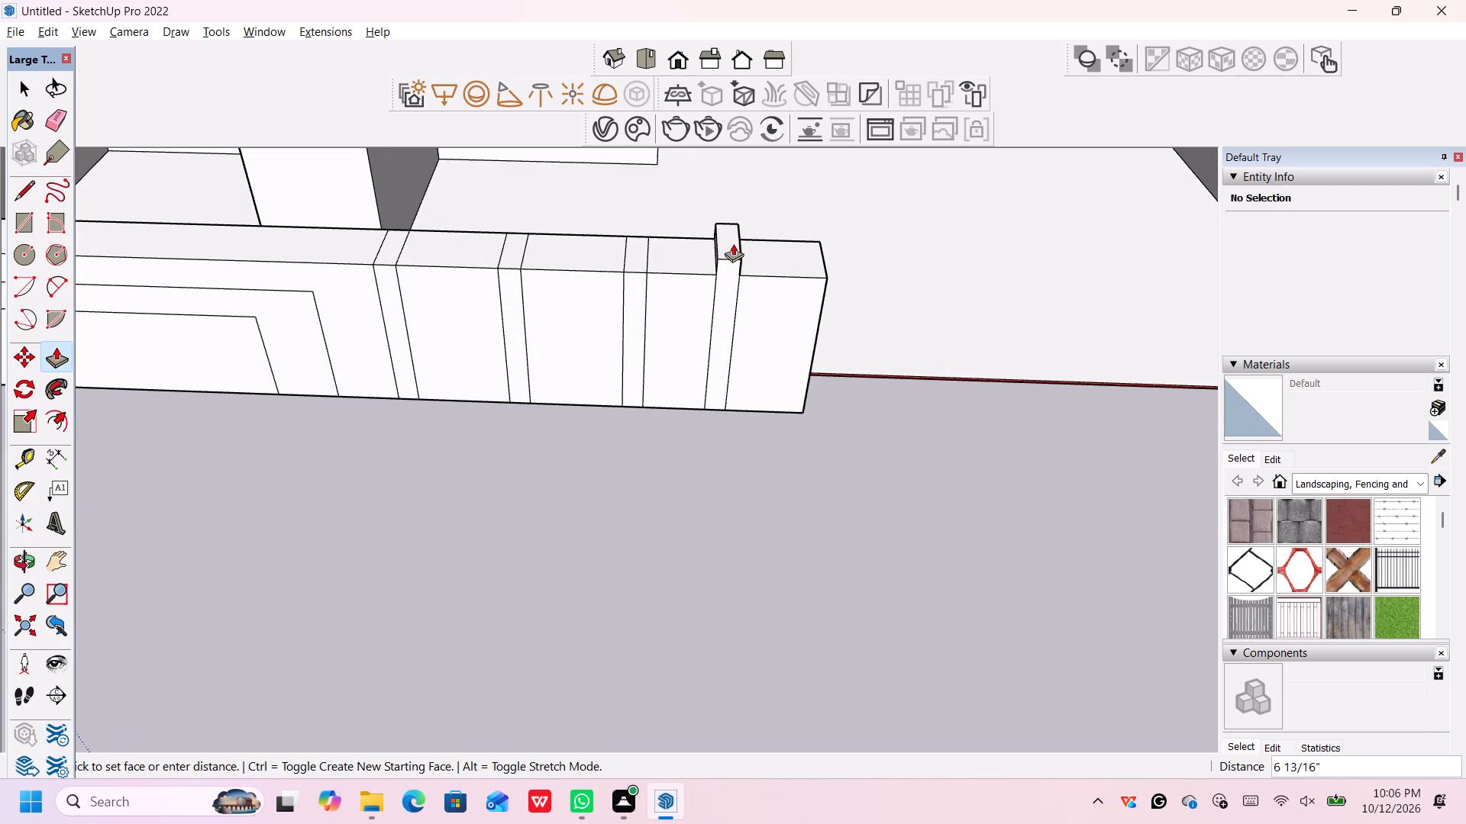
{"action": "scroll", "coordinate": [731, 269], "scroll_direction": "up", "scroll_amount": 4}
{"action": "middle_click_drag", "start_coordinate": [706, 343], "coordinate": [722, 189]}
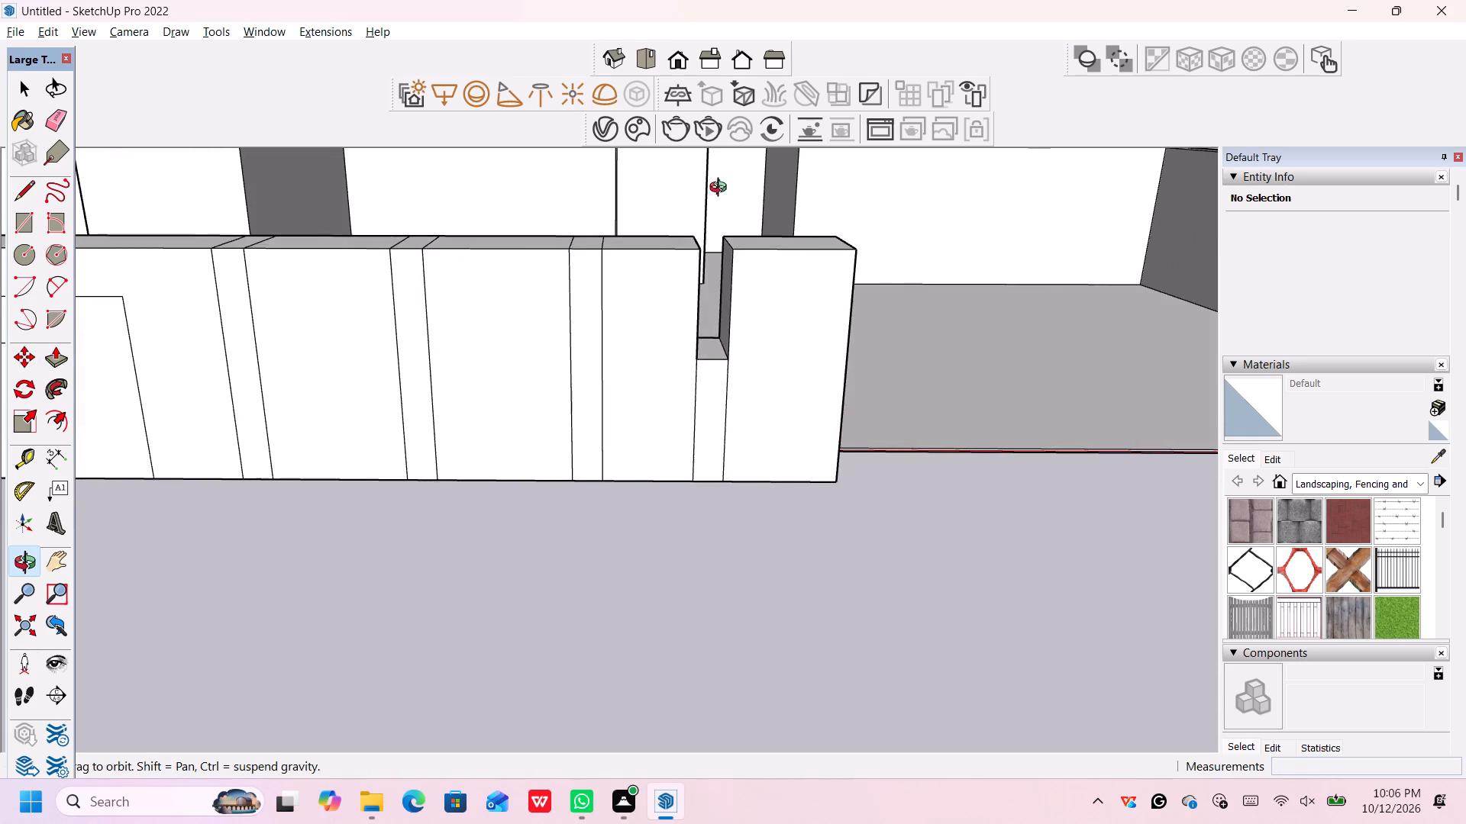
{"action": "middle_click_drag", "start_coordinate": [722, 189], "coordinate": [722, 190]}
{"action": "scroll", "coordinate": [718, 241], "scroll_direction": "down", "scroll_amount": 6}
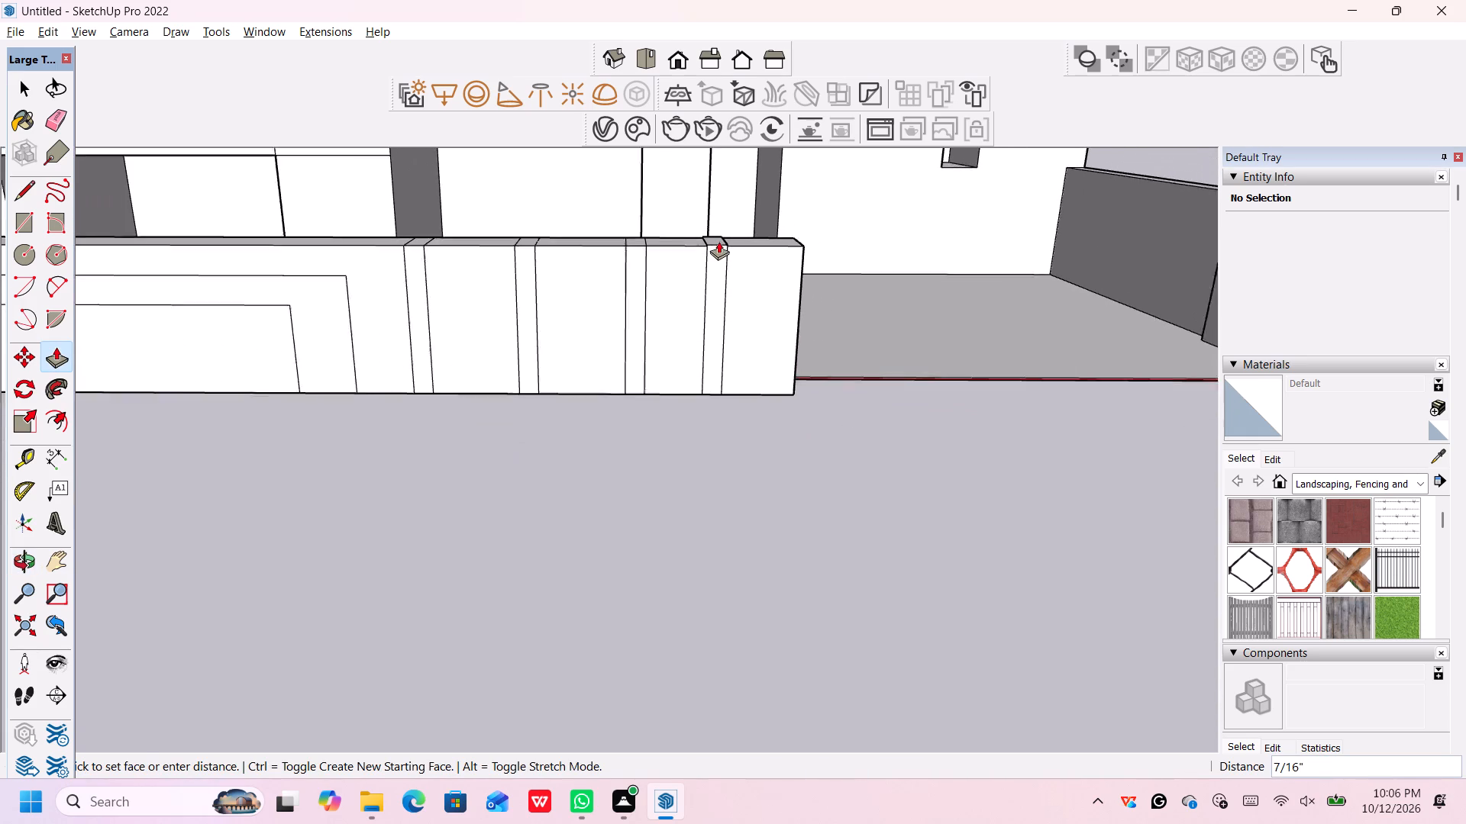
{"action": "scroll", "coordinate": [718, 241], "scroll_direction": "down", "scroll_amount": 2}
{"action": "scroll", "coordinate": [718, 241], "scroll_direction": "up", "scroll_amount": 7}
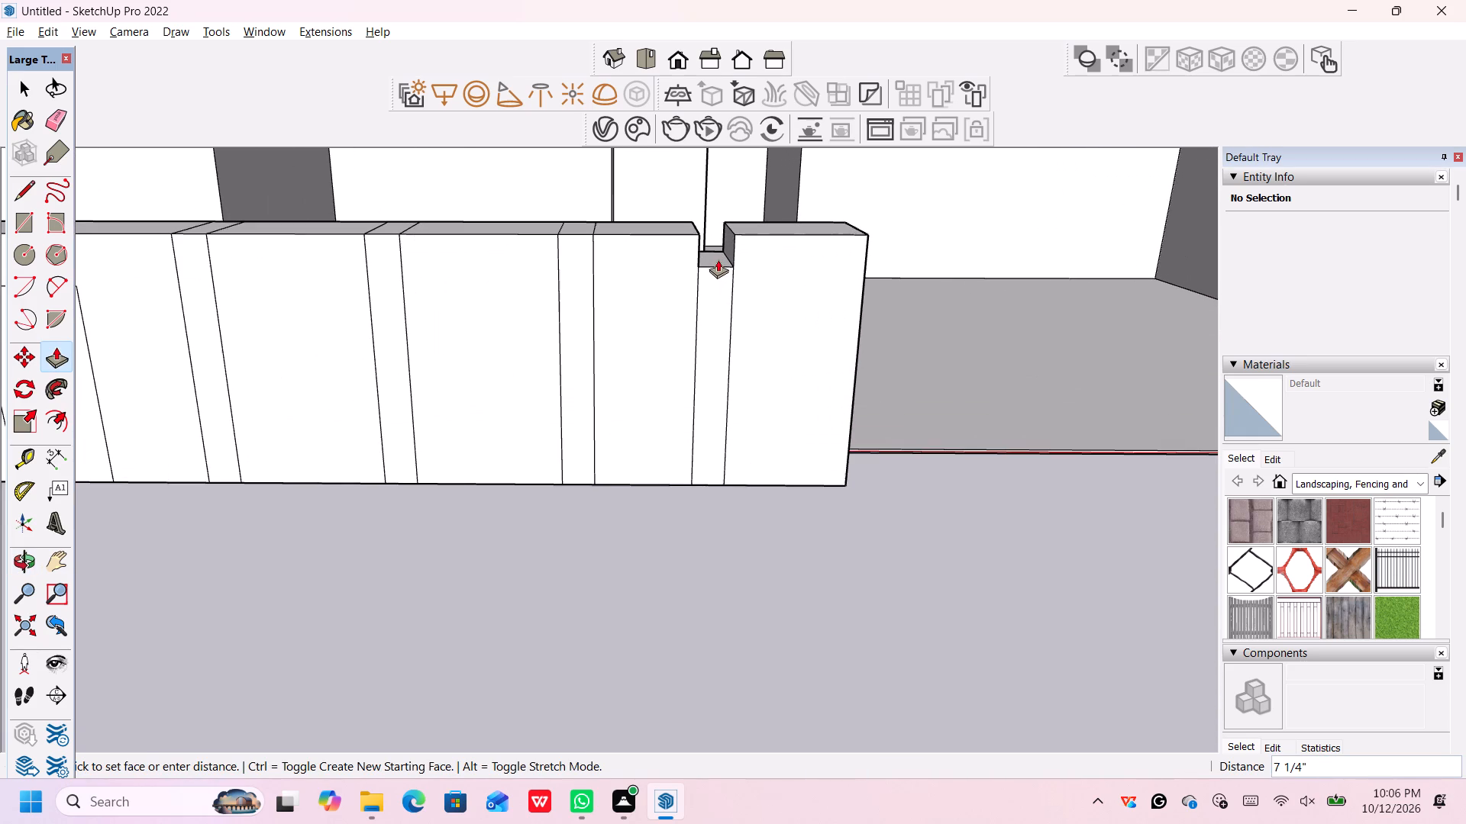
{"action": "middle_click_drag", "start_coordinate": [718, 259], "coordinate": [711, 218]}
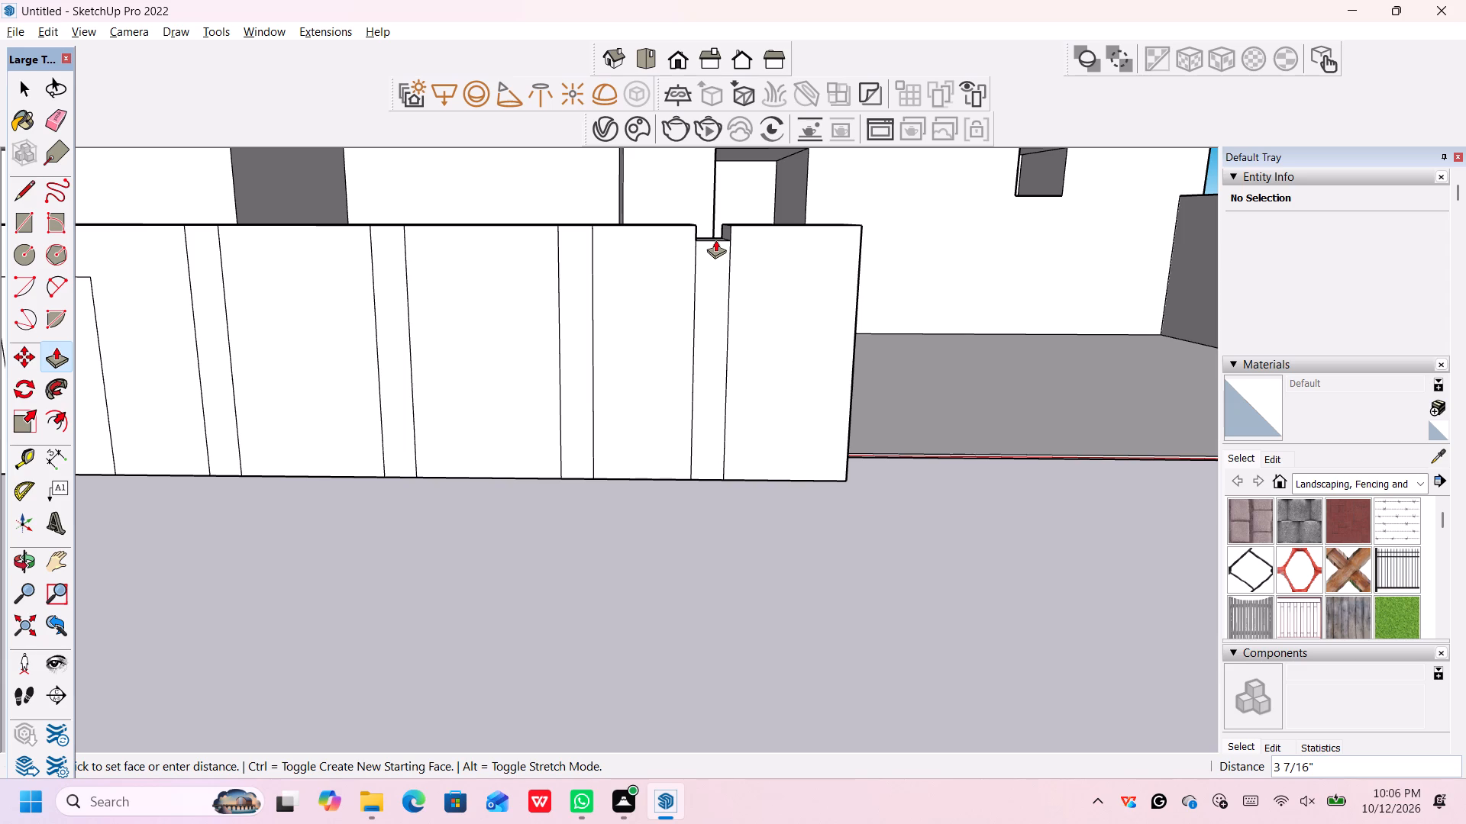
{"action": "key", "text": "6"}
{"action": "key", "text": "shift+quotedbl"}
{"action": "key", "text": "Return"}
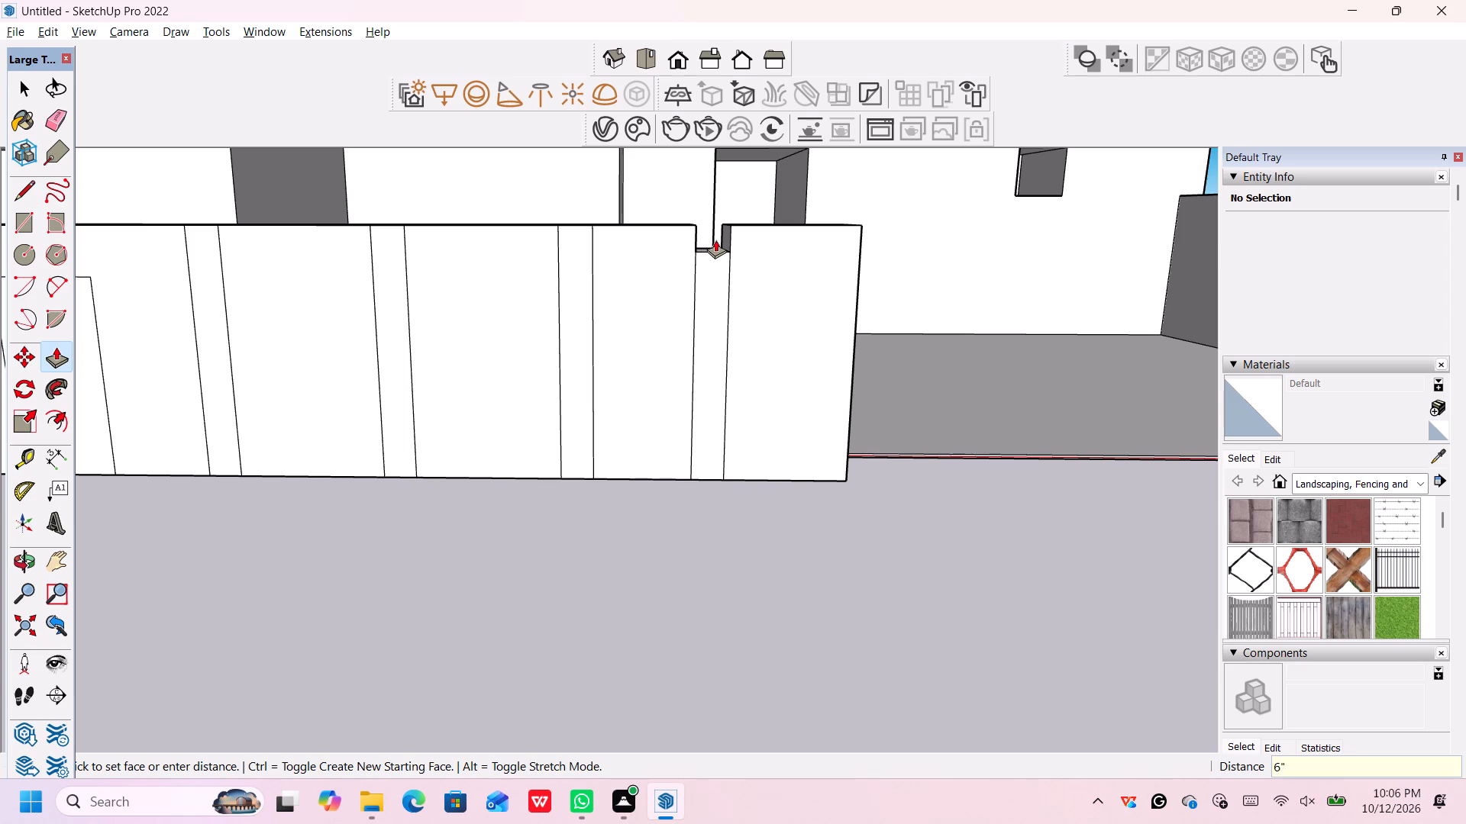
Push the third narrow strip on the wall's top face down 6".
{"action": "middle_click_drag", "start_coordinate": [595, 231], "coordinate": [625, 338]}
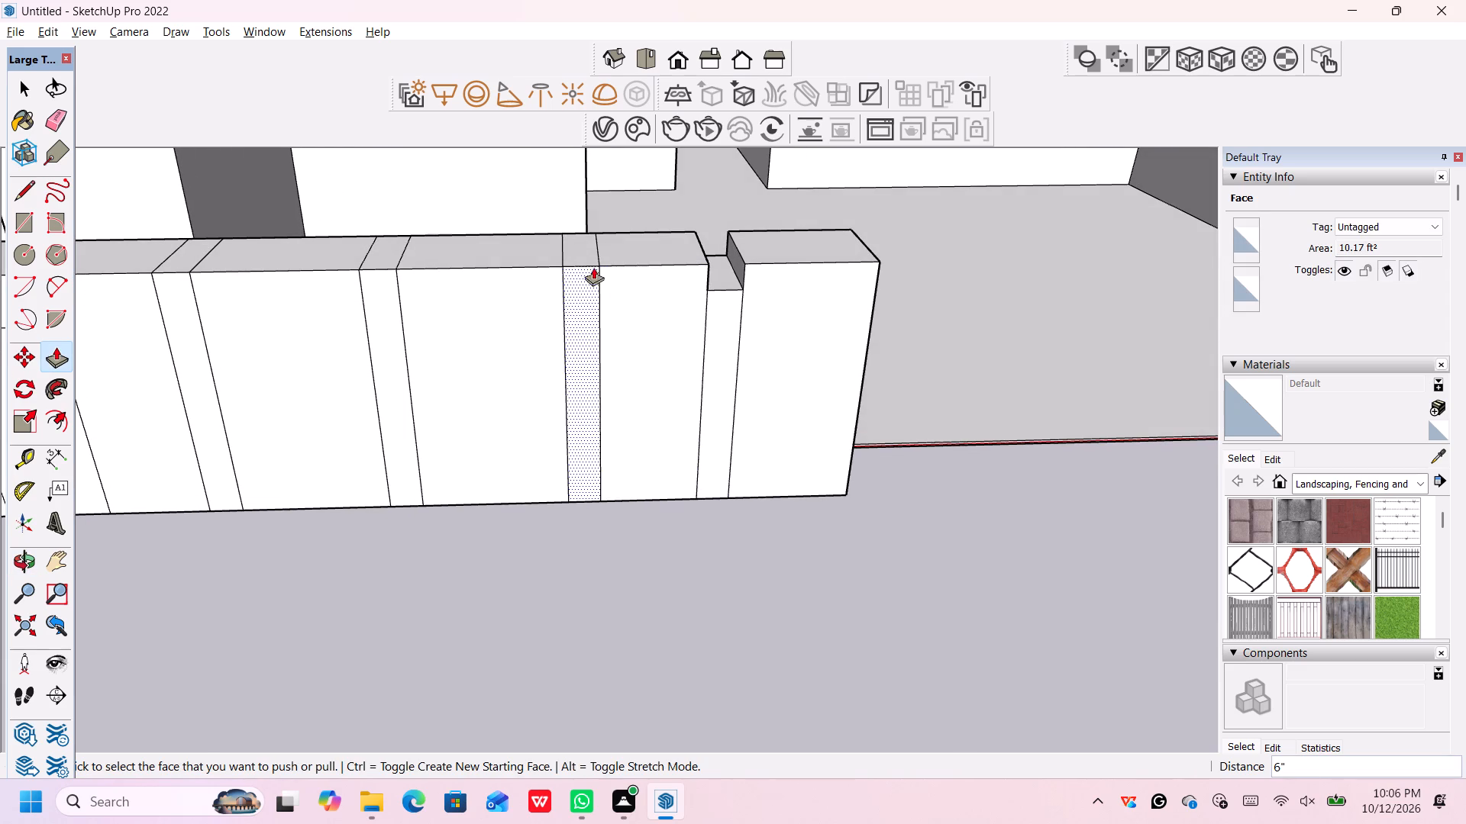
{"action": "left_click", "coordinate": [588, 249]}
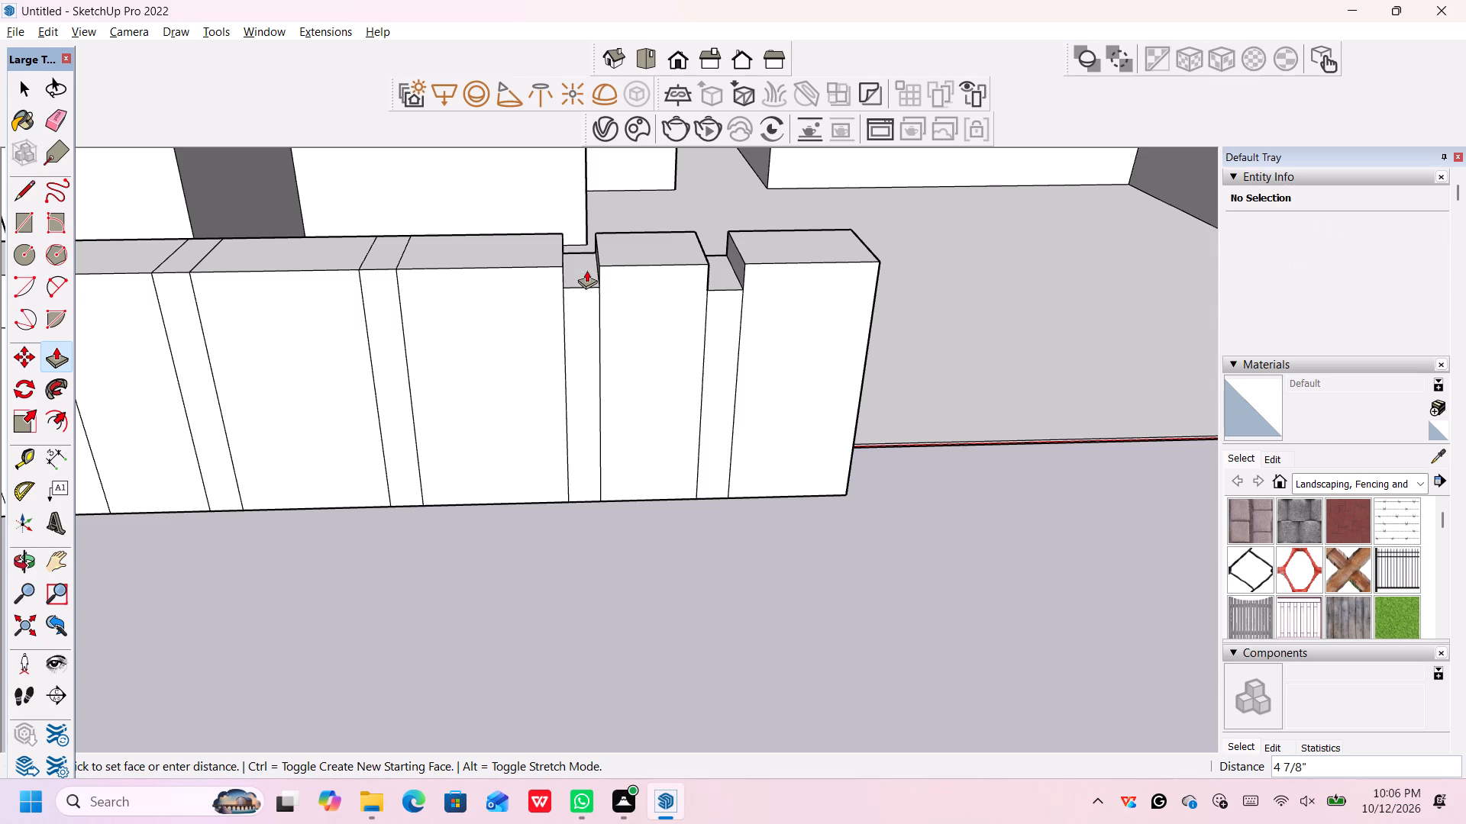
{"action": "key", "text": "6"}
{"action": "key", "text": "shift+quotedbl"}
{"action": "key", "text": "Return"}
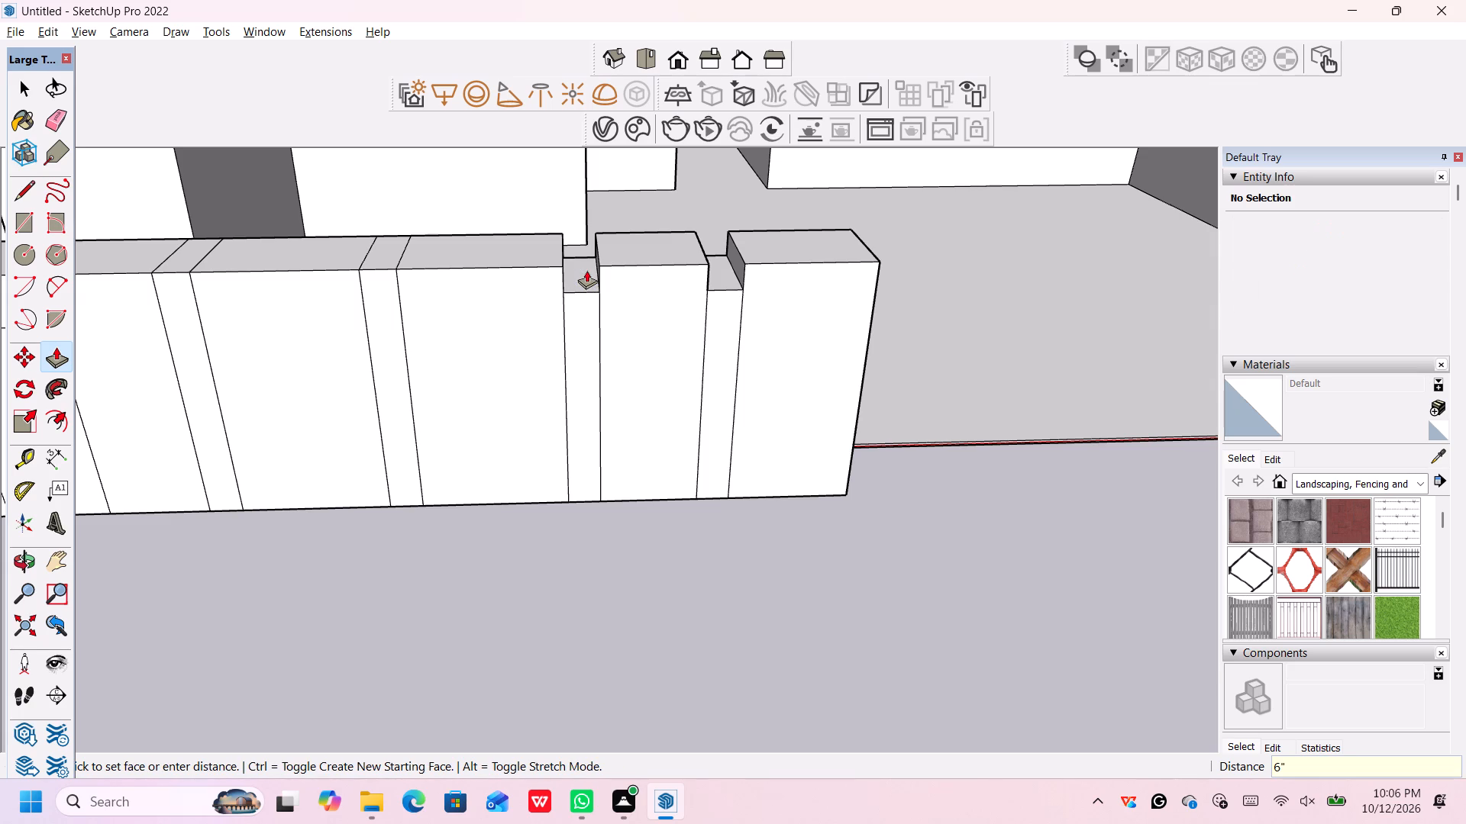
Push the second narrow strip on the wall's top face down 6".
{"action": "left_click", "coordinate": [380, 254]}
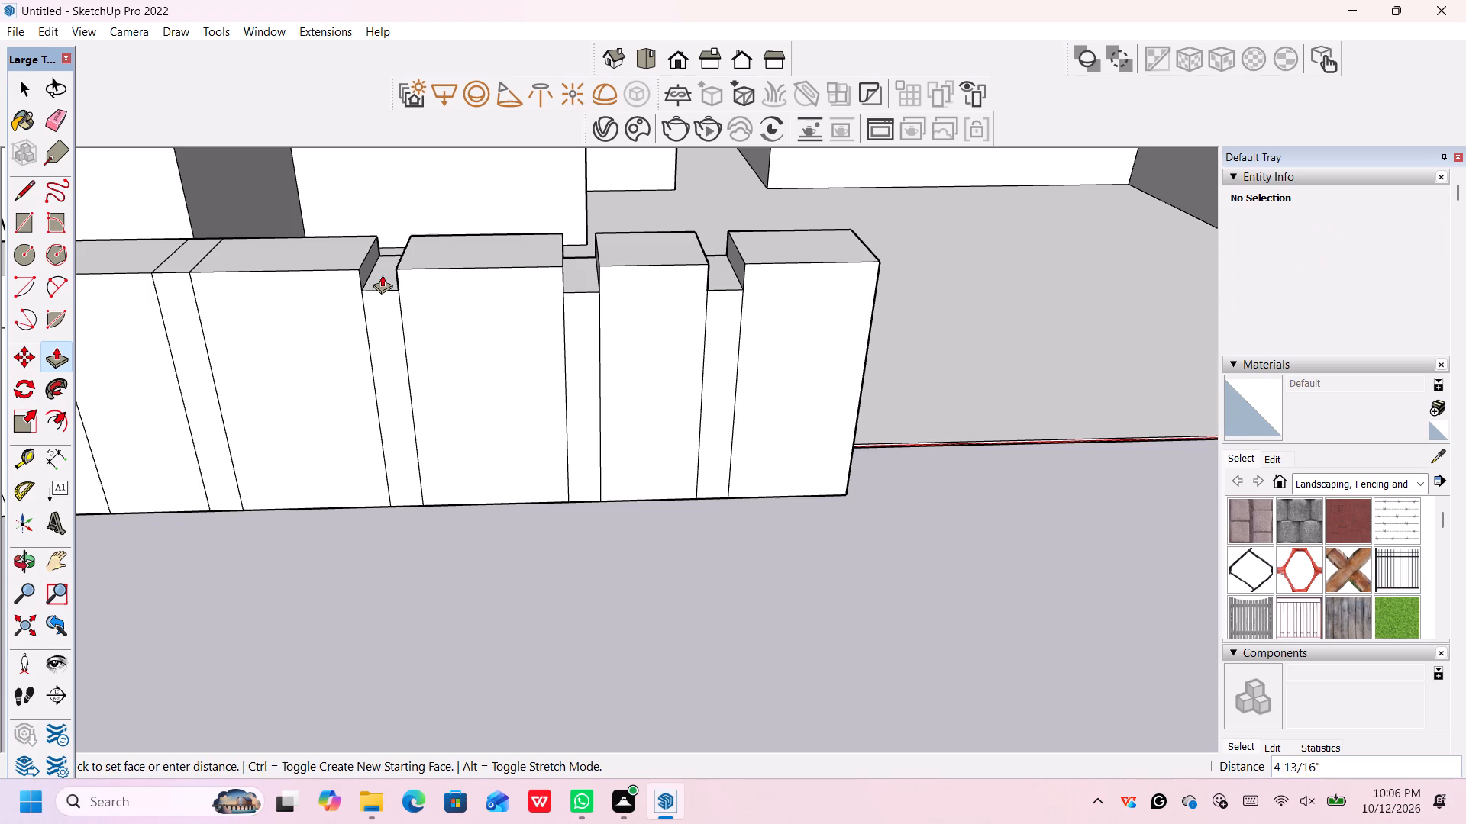
{"action": "type", "text": "6\""}
{"action": "key", "text": "Return"}
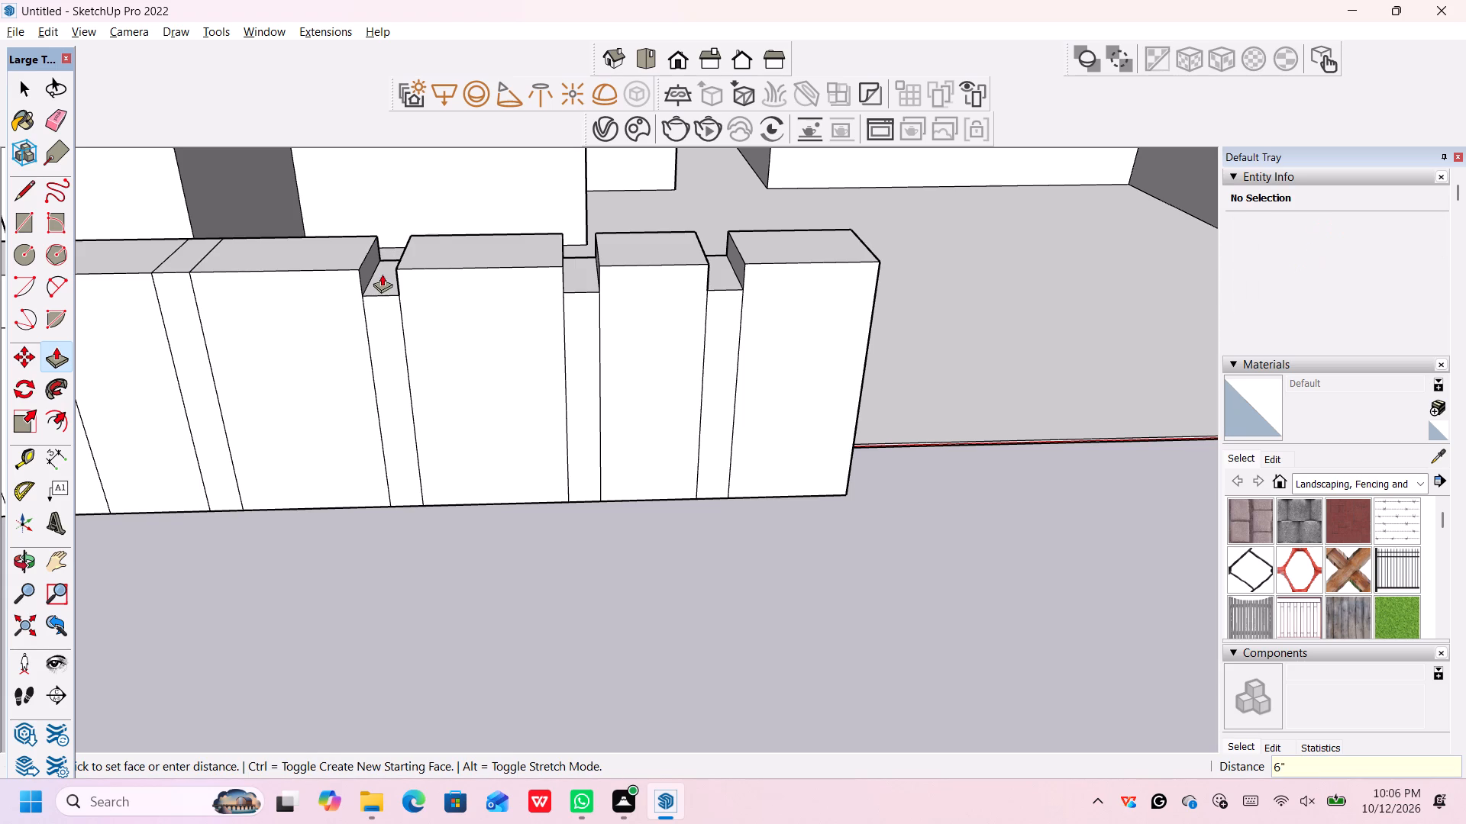
Push the first narrow top strip, the one nearest the L-shaped lines on the front face, down 6".
{"action": "scroll", "coordinate": [382, 274], "scroll_direction": "down", "scroll_amount": 13}
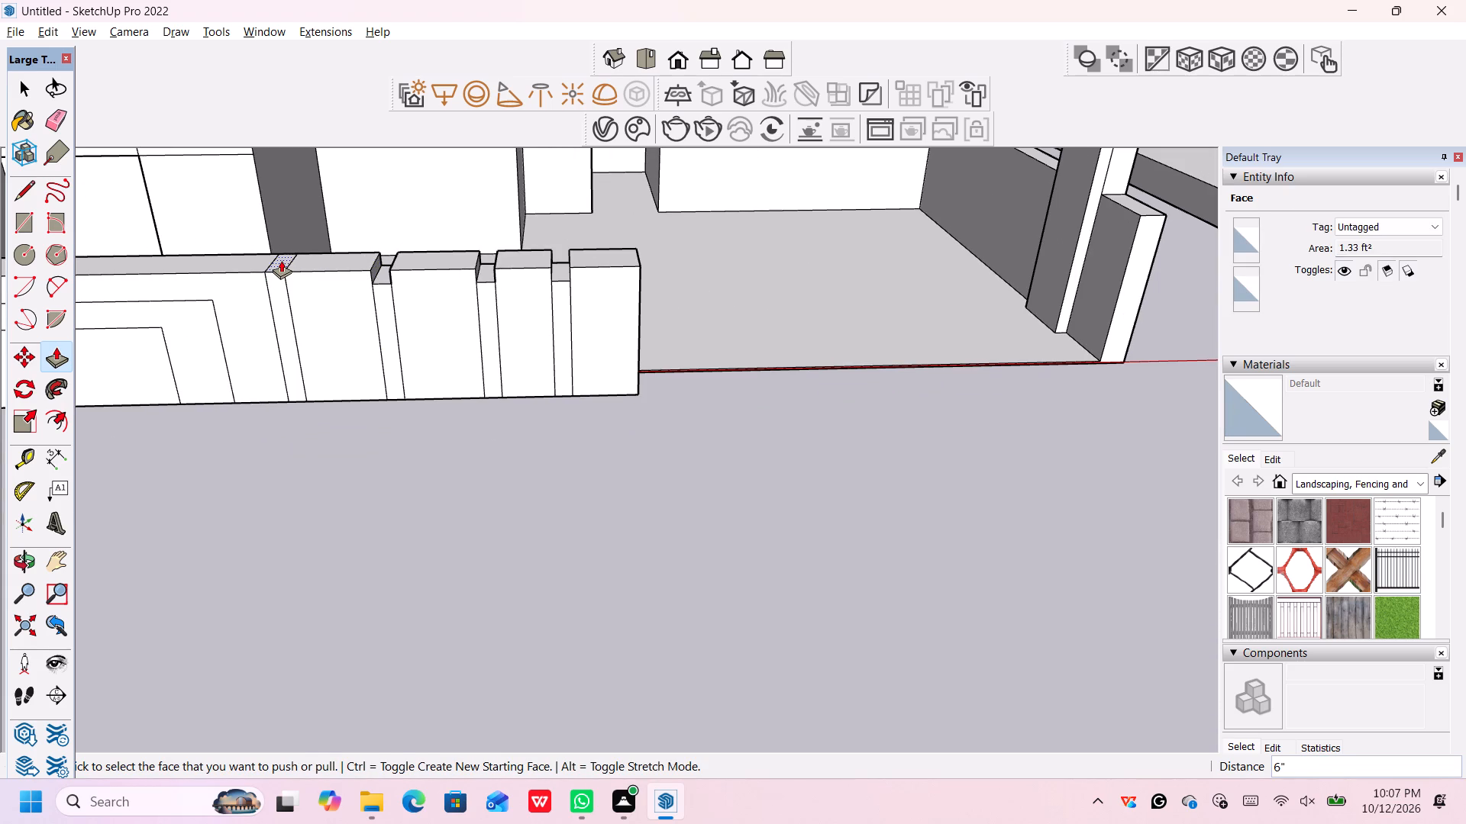
{"action": "left_click", "coordinate": [281, 260]}
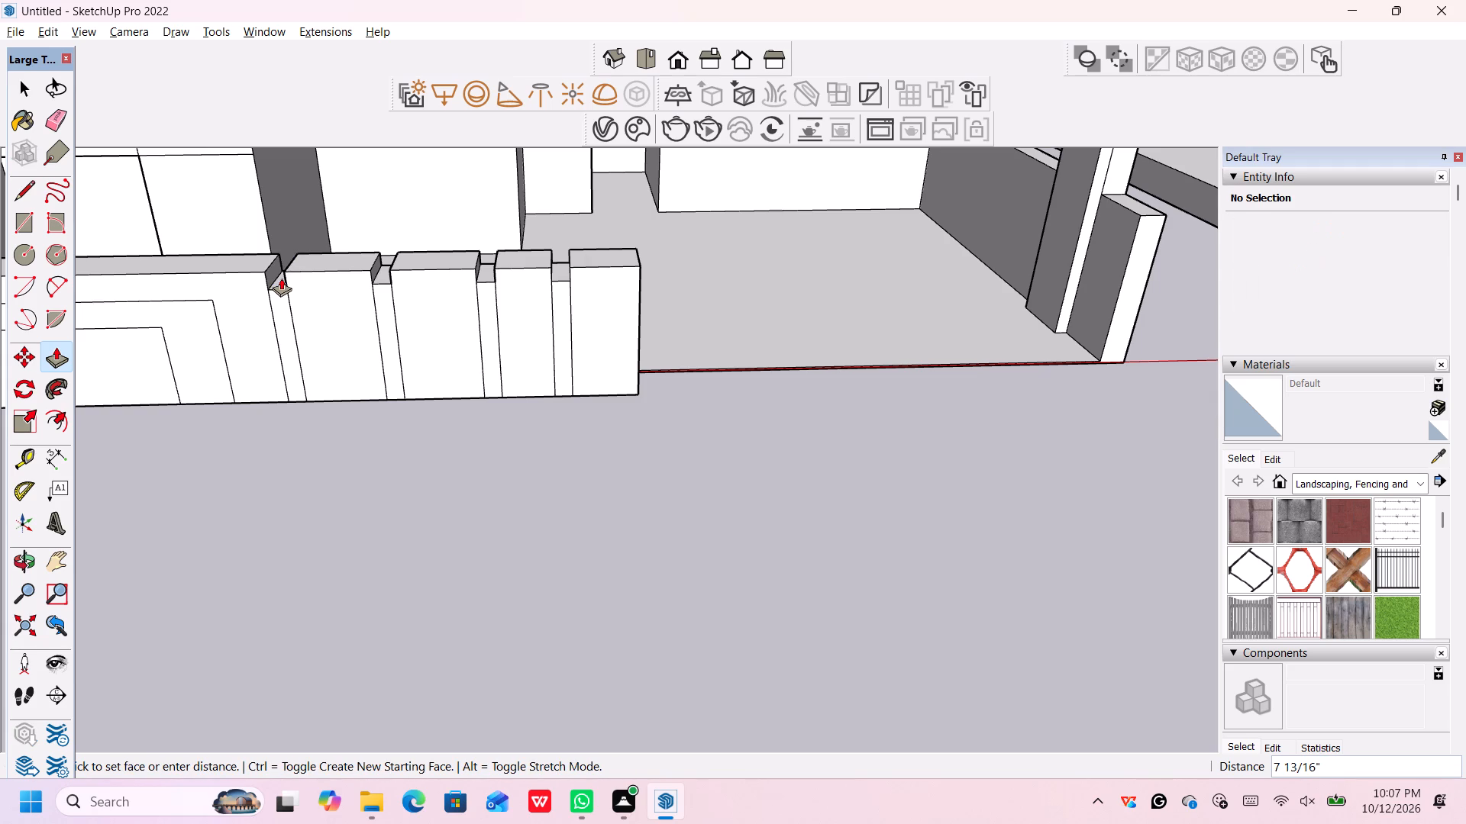
{"action": "key", "text": "6"}
{"action": "key", "text": "shift+quotedbl"}
{"action": "key", "text": "Return"}
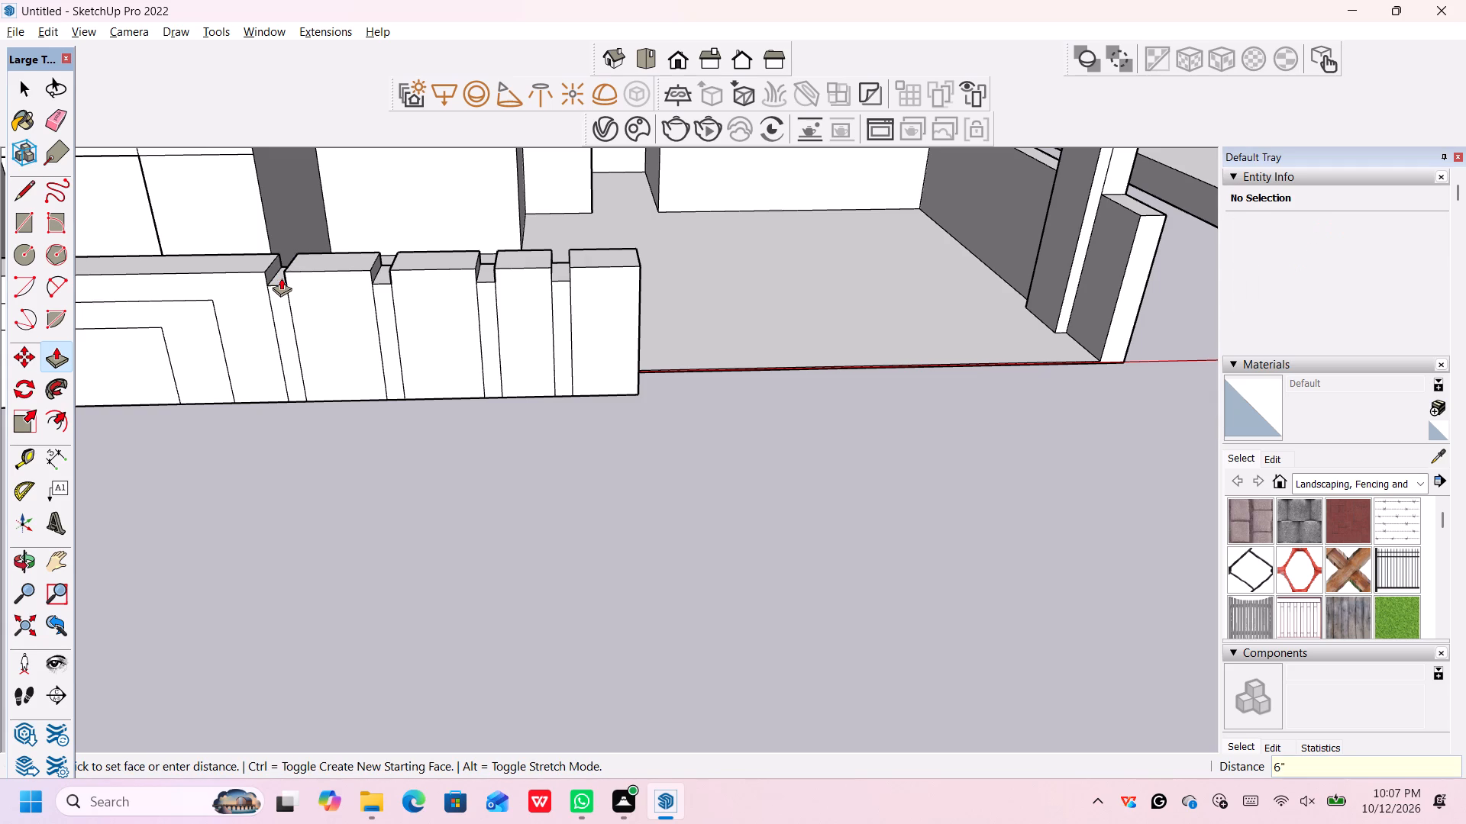
Push the L-shaped band on the boundary wall's front face inward 6".
{"action": "scroll", "coordinate": [281, 278], "scroll_direction": "down", "scroll_amount": 6}
{"action": "scroll", "coordinate": [175, 417], "scroll_direction": "down", "scroll_amount": 4}
{"action": "middle_click_drag", "start_coordinate": [176, 419], "coordinate": [209, 415]}
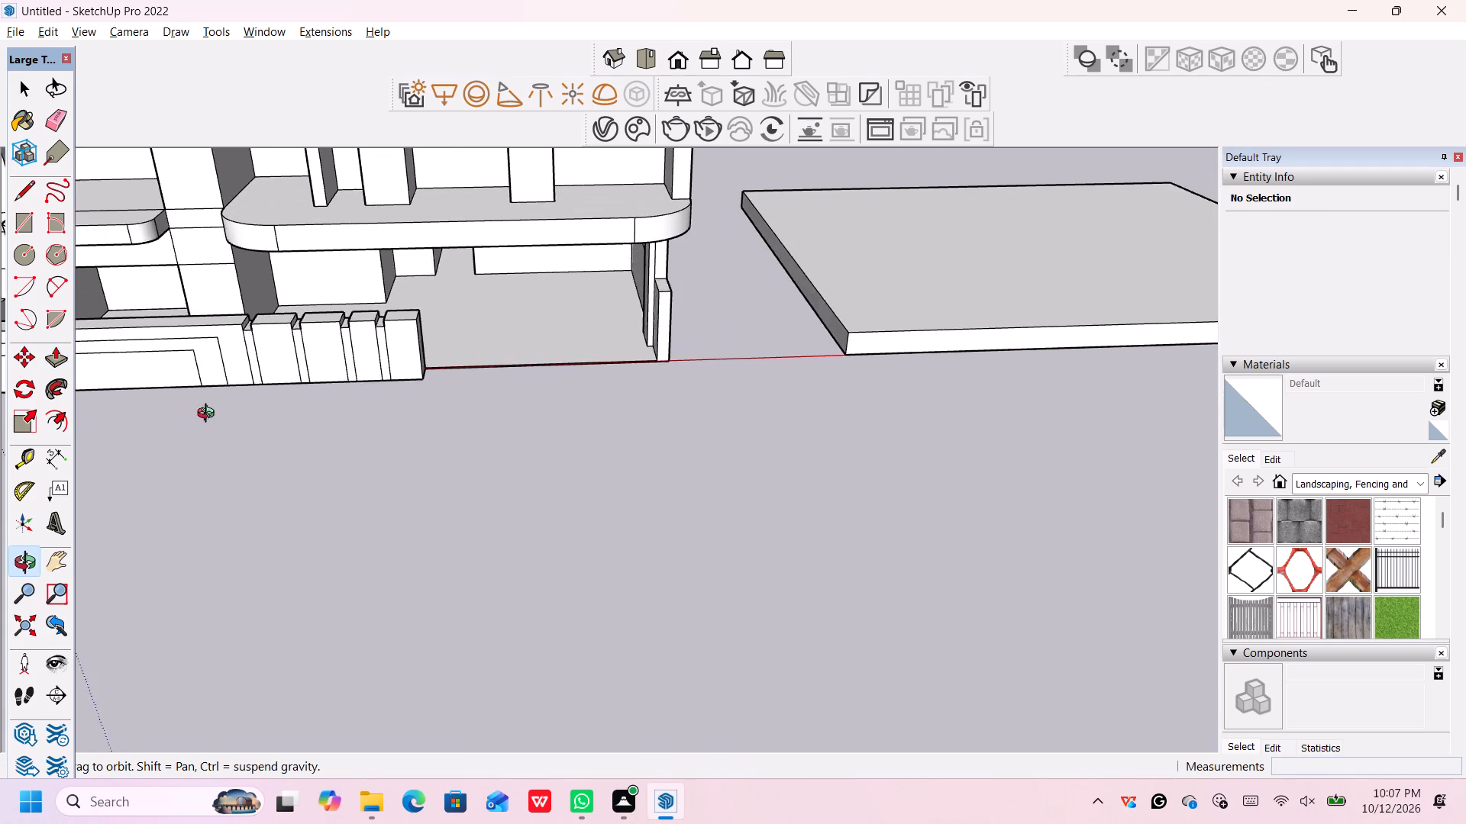
{"action": "middle_click_drag", "start_coordinate": [209, 415], "coordinate": [195, 408]}
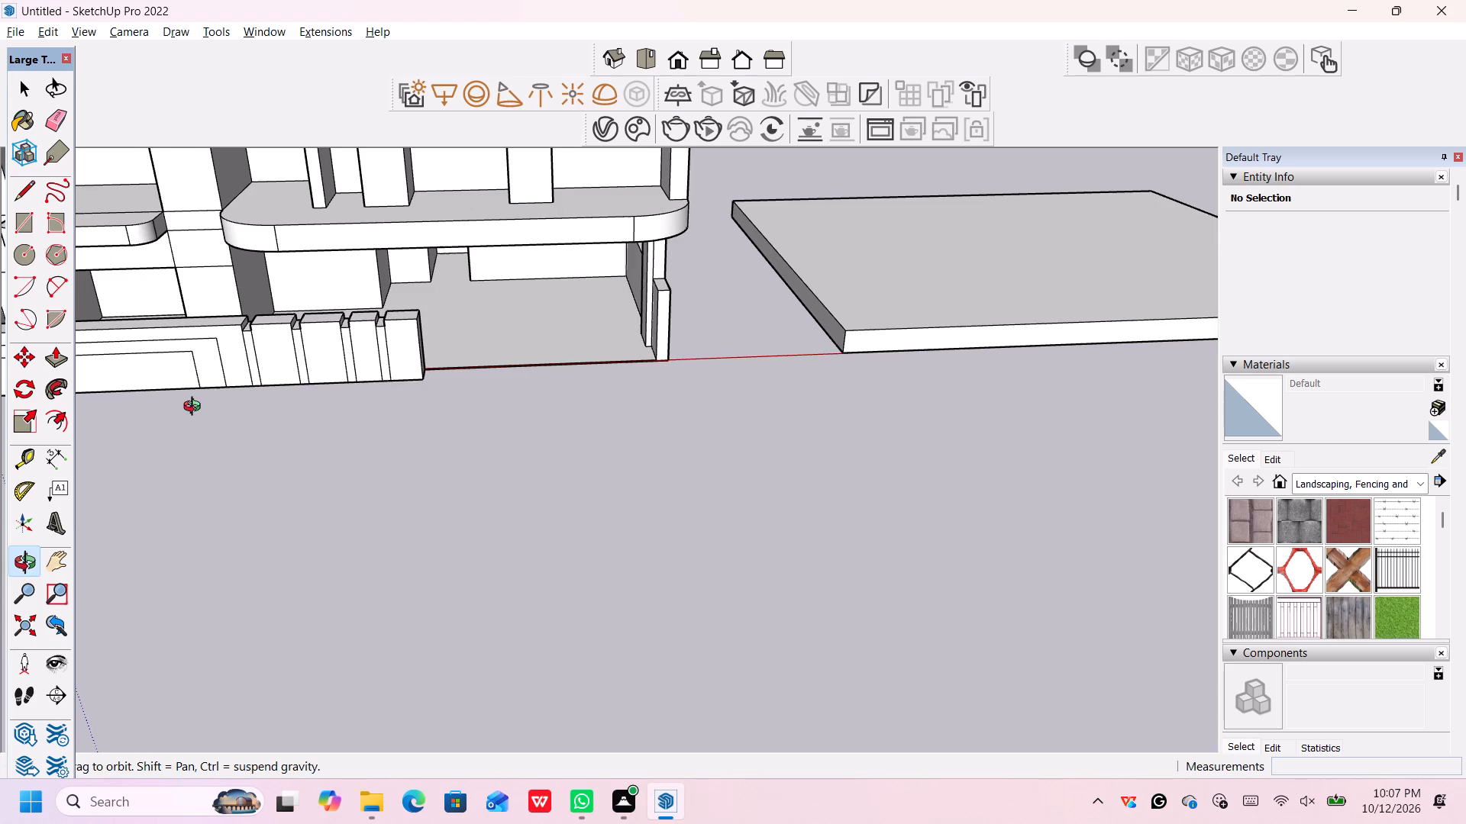
{"action": "middle_click_drag", "start_coordinate": [195, 408], "coordinate": [602, 435]}
{"action": "scroll", "coordinate": [587, 426], "scroll_direction": "up", "scroll_amount": 4}
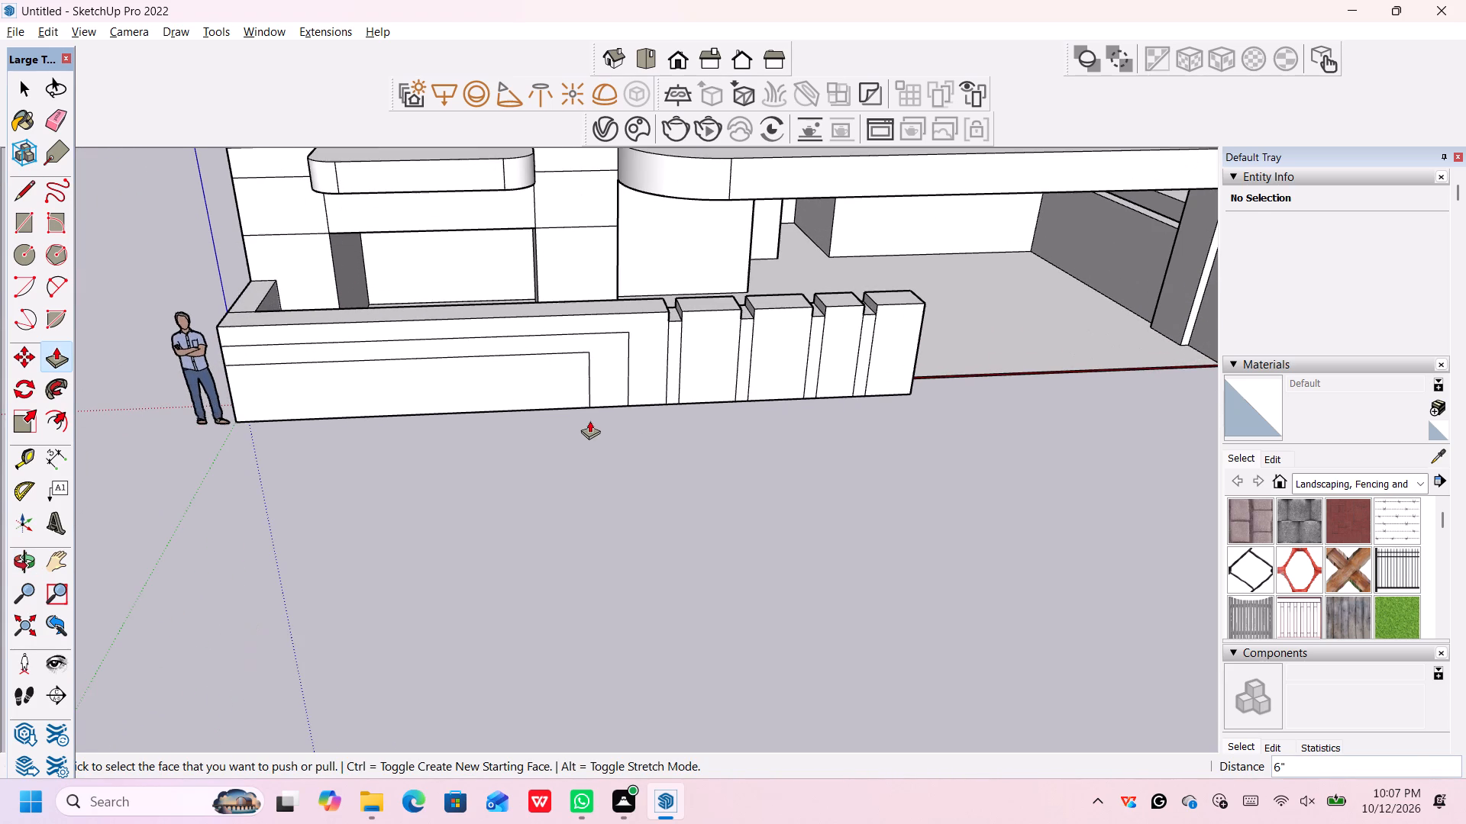
{"action": "left_click", "coordinate": [611, 370]}
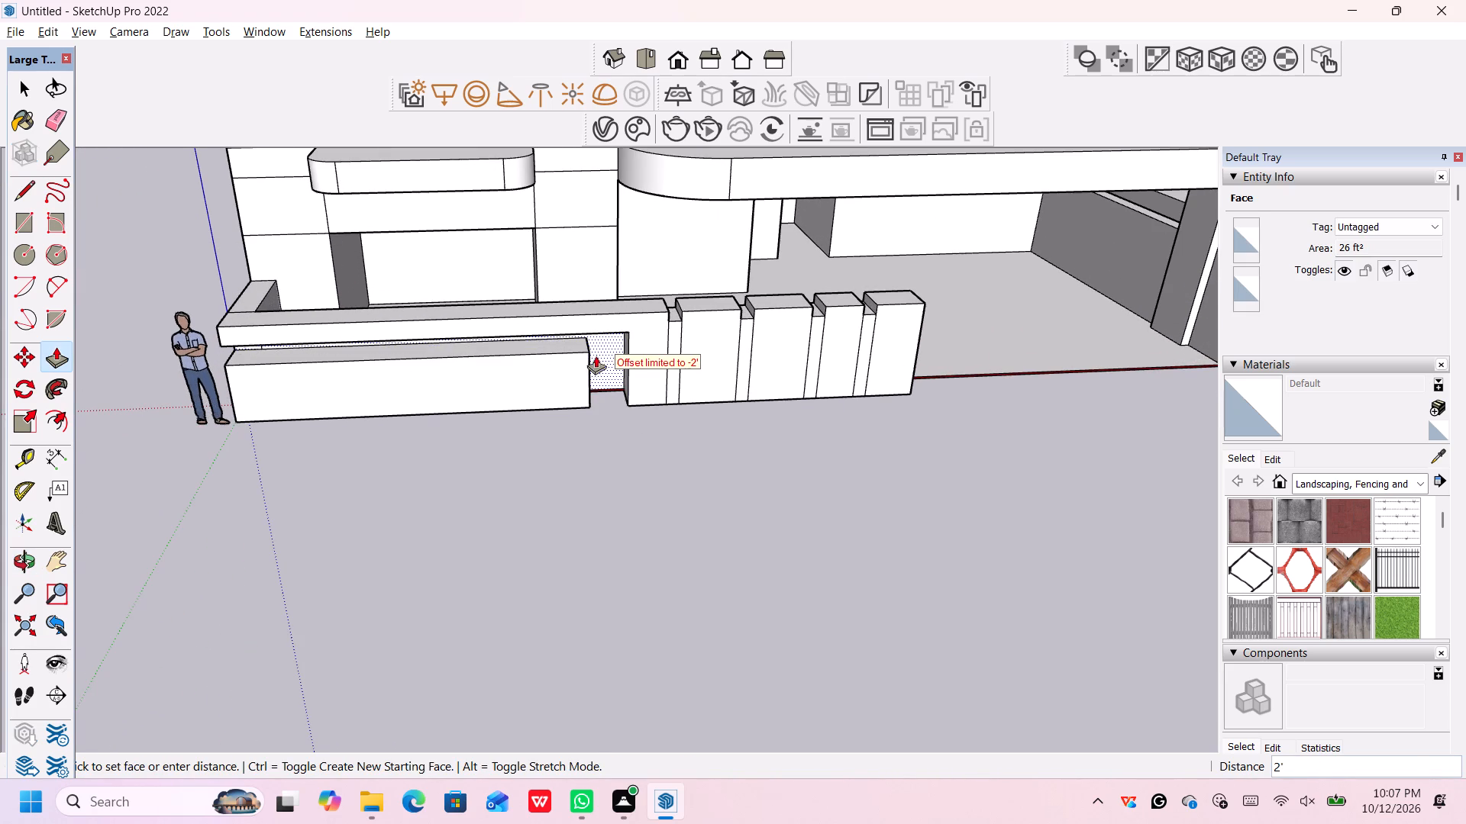
{"action": "scroll", "coordinate": [595, 356], "scroll_direction": "up", "scroll_amount": 4}
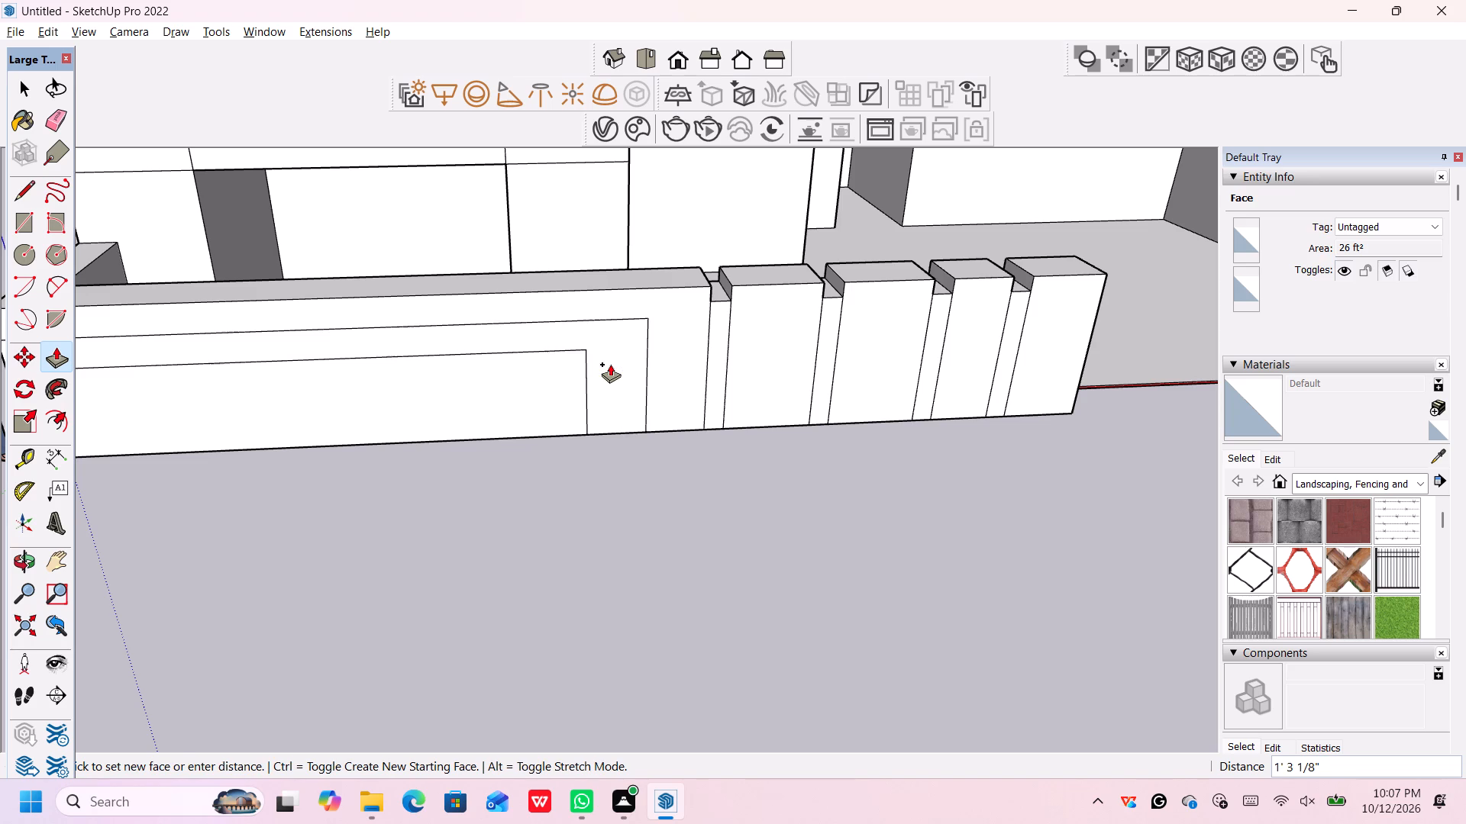
{"action": "type", "text": "6\""}
{"action": "key", "text": "Return"}
Recess the first narrow vertical strip on the wall's front face, nearest the L-shaped band, by 6".
{"action": "scroll", "coordinate": [700, 481], "scroll_direction": "down", "scroll_amount": 2}
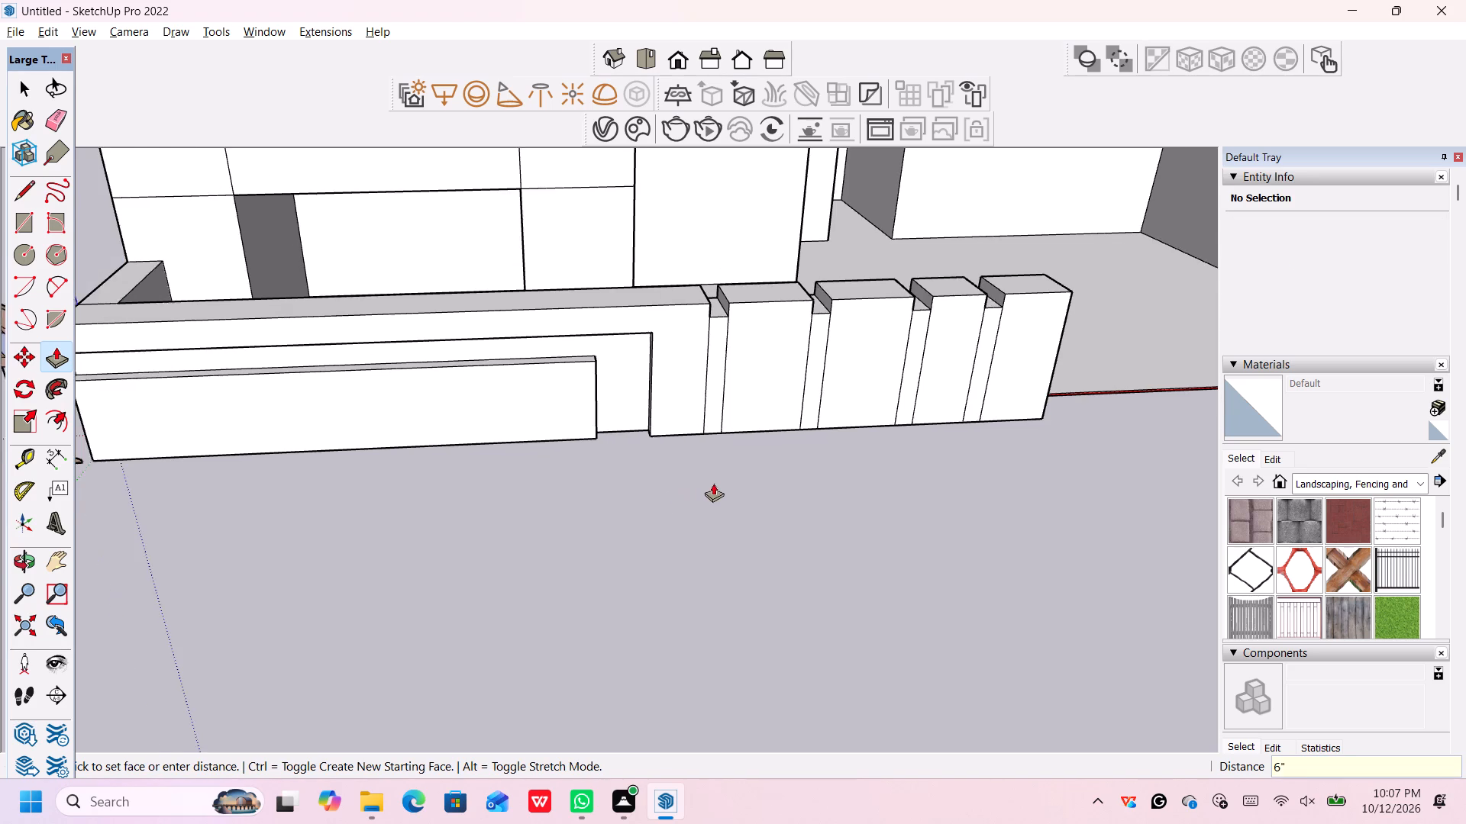
{"action": "scroll", "coordinate": [713, 483], "scroll_direction": "down", "scroll_amount": 2}
{"action": "middle_click_drag", "start_coordinate": [790, 503], "coordinate": [747, 478]}
{"action": "scroll", "coordinate": [736, 462], "scroll_direction": "up", "scroll_amount": 2}
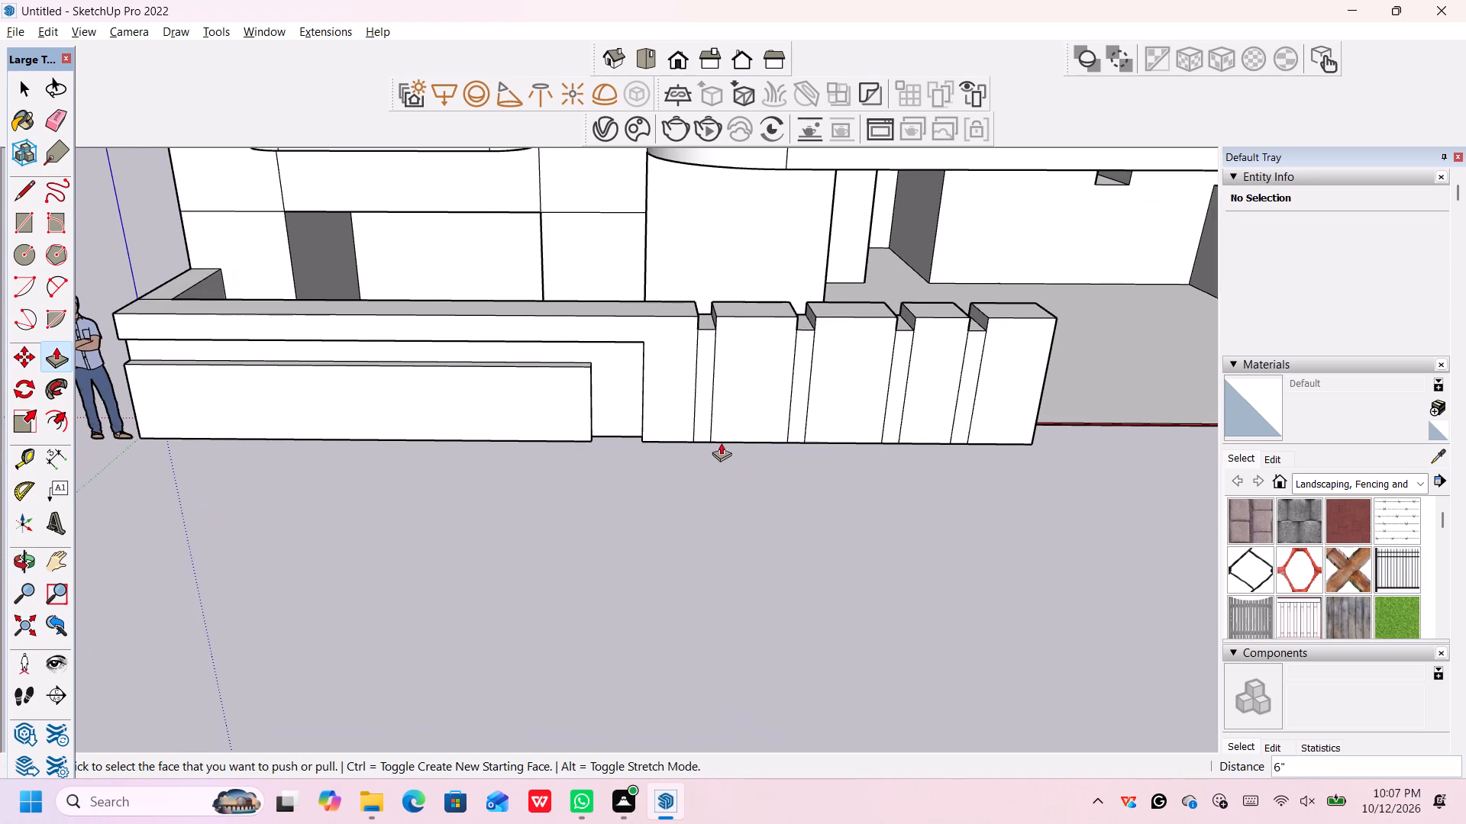
{"action": "left_click", "coordinate": [703, 398]}
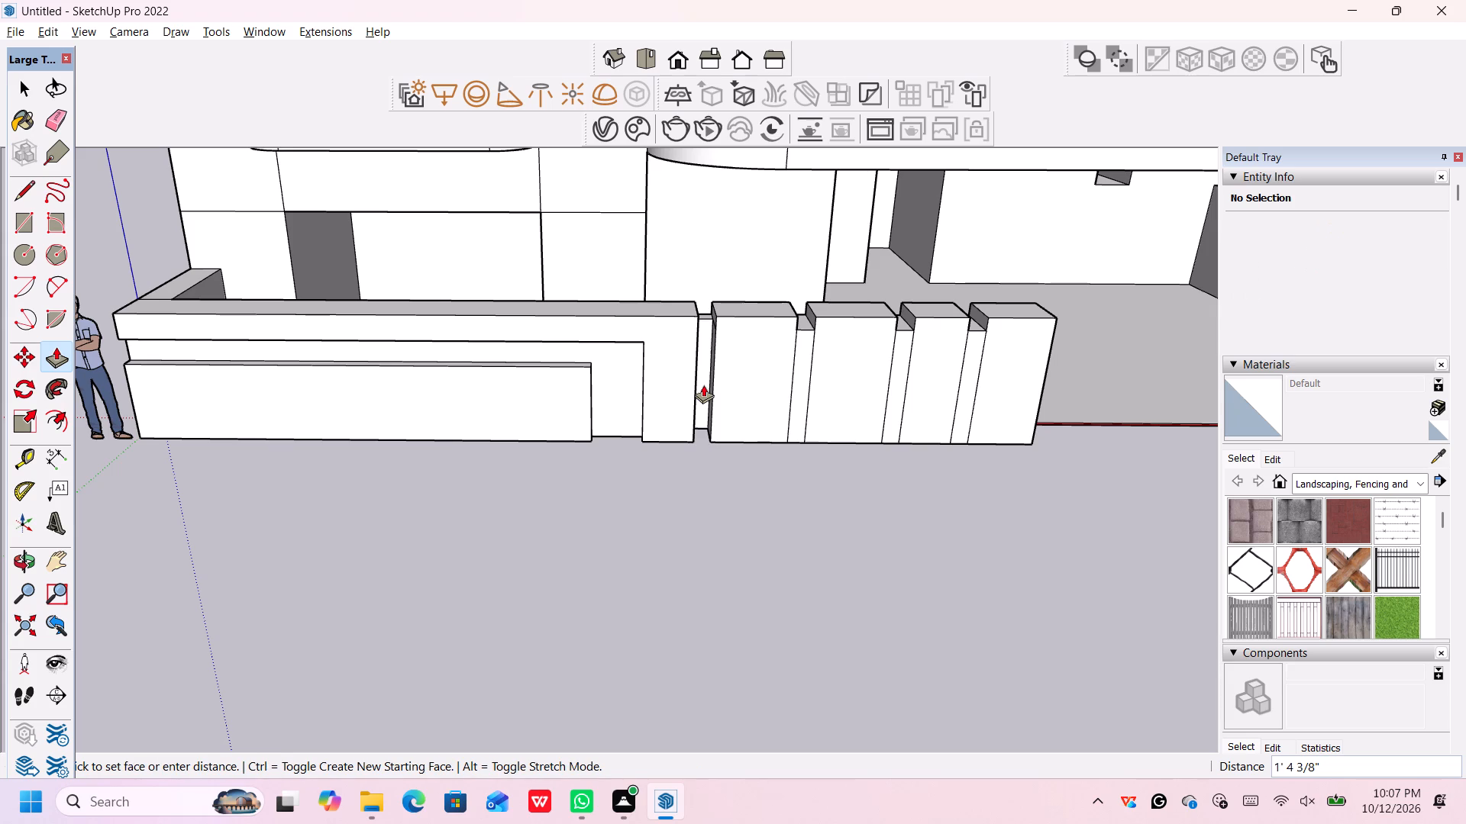
{"action": "type", "text": "6\""}
{"action": "key", "text": "Return"}
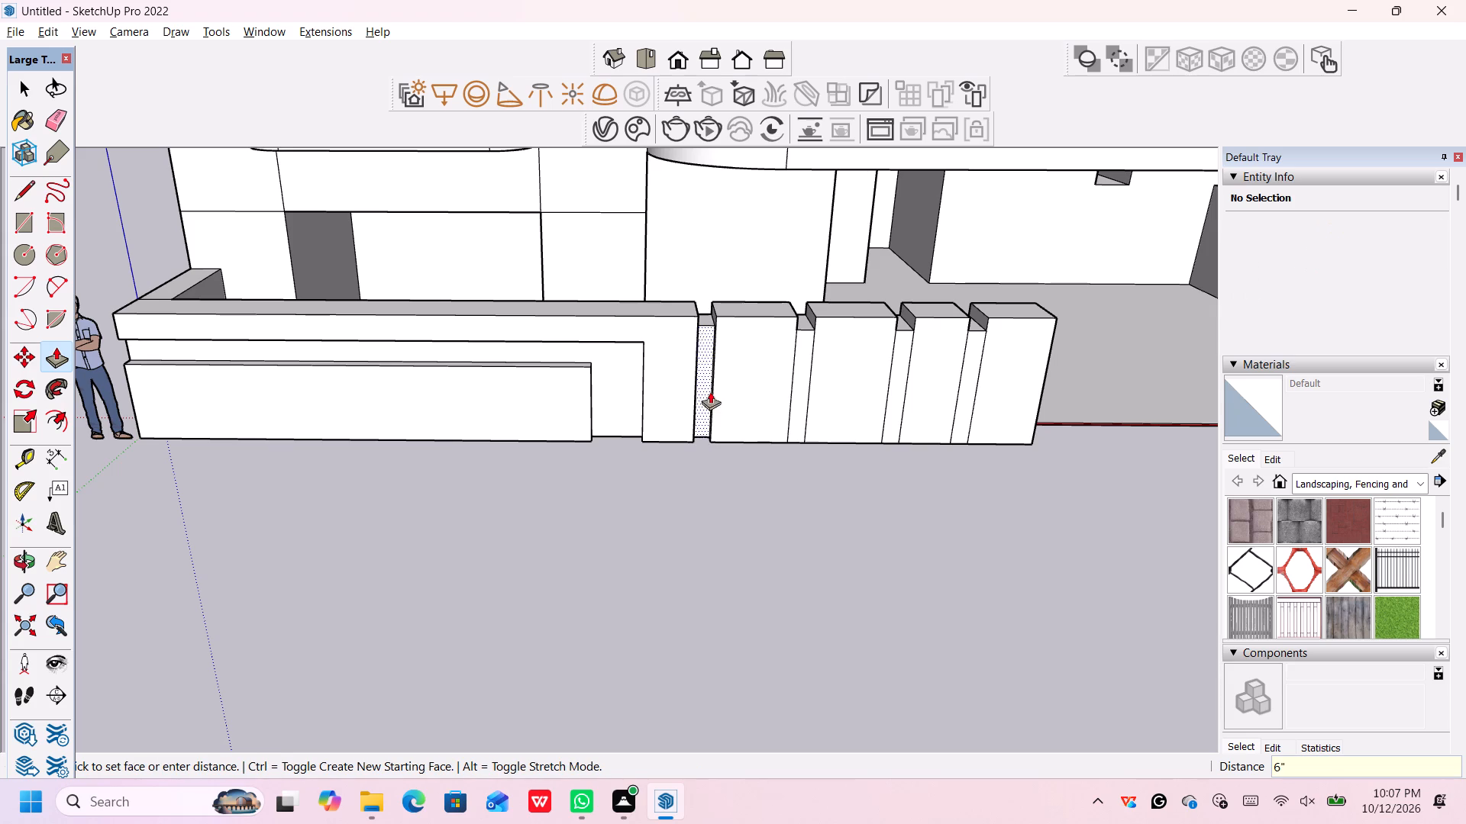
Recess the second narrow vertical strip from the L-shaped band on the wall's front face by 6".
{"action": "middle_click_drag", "start_coordinate": [789, 472], "coordinate": [748, 475]}
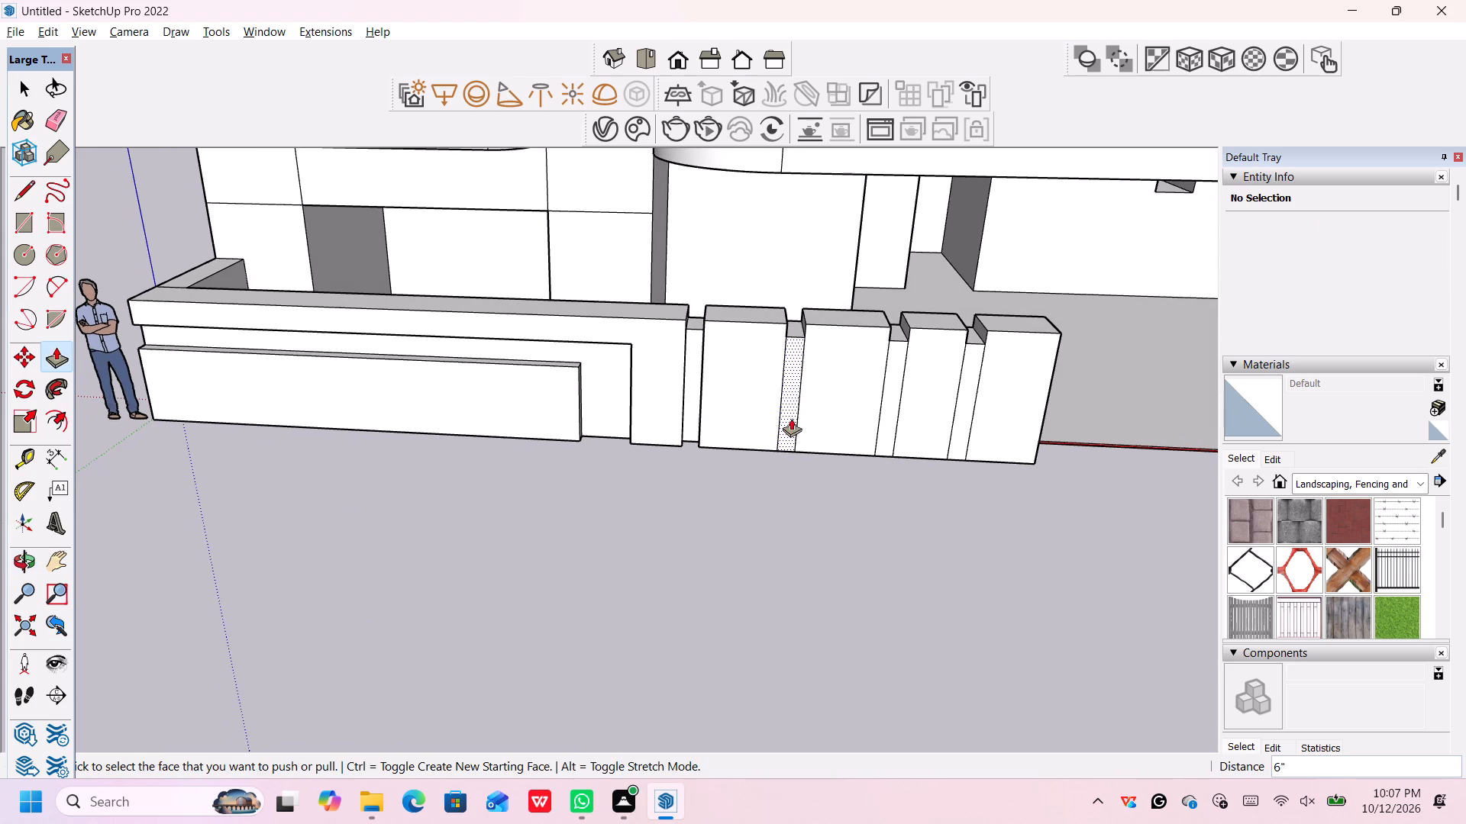
{"action": "left_click", "coordinate": [788, 398]}
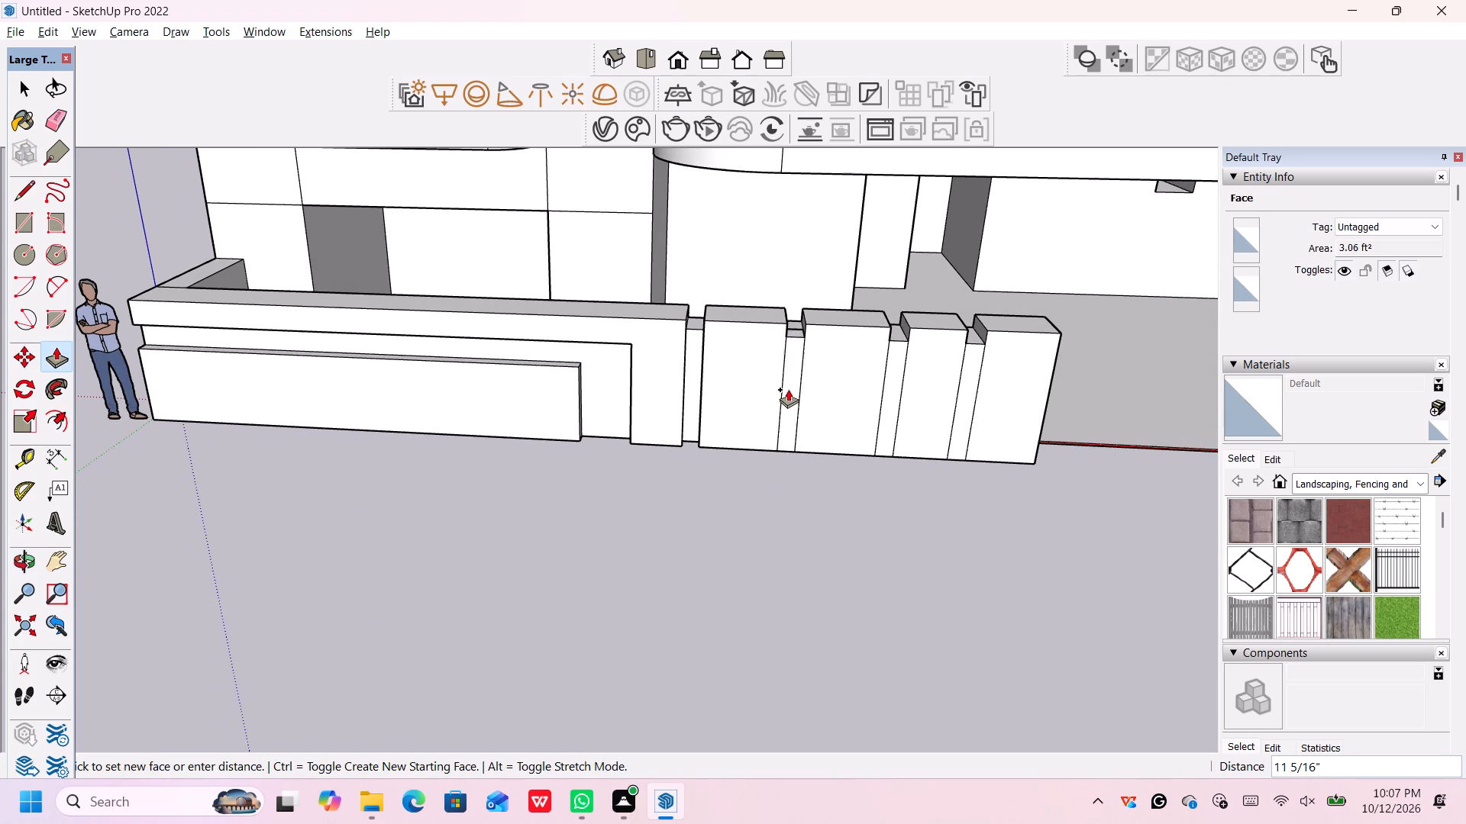
{"action": "key", "text": "6"}
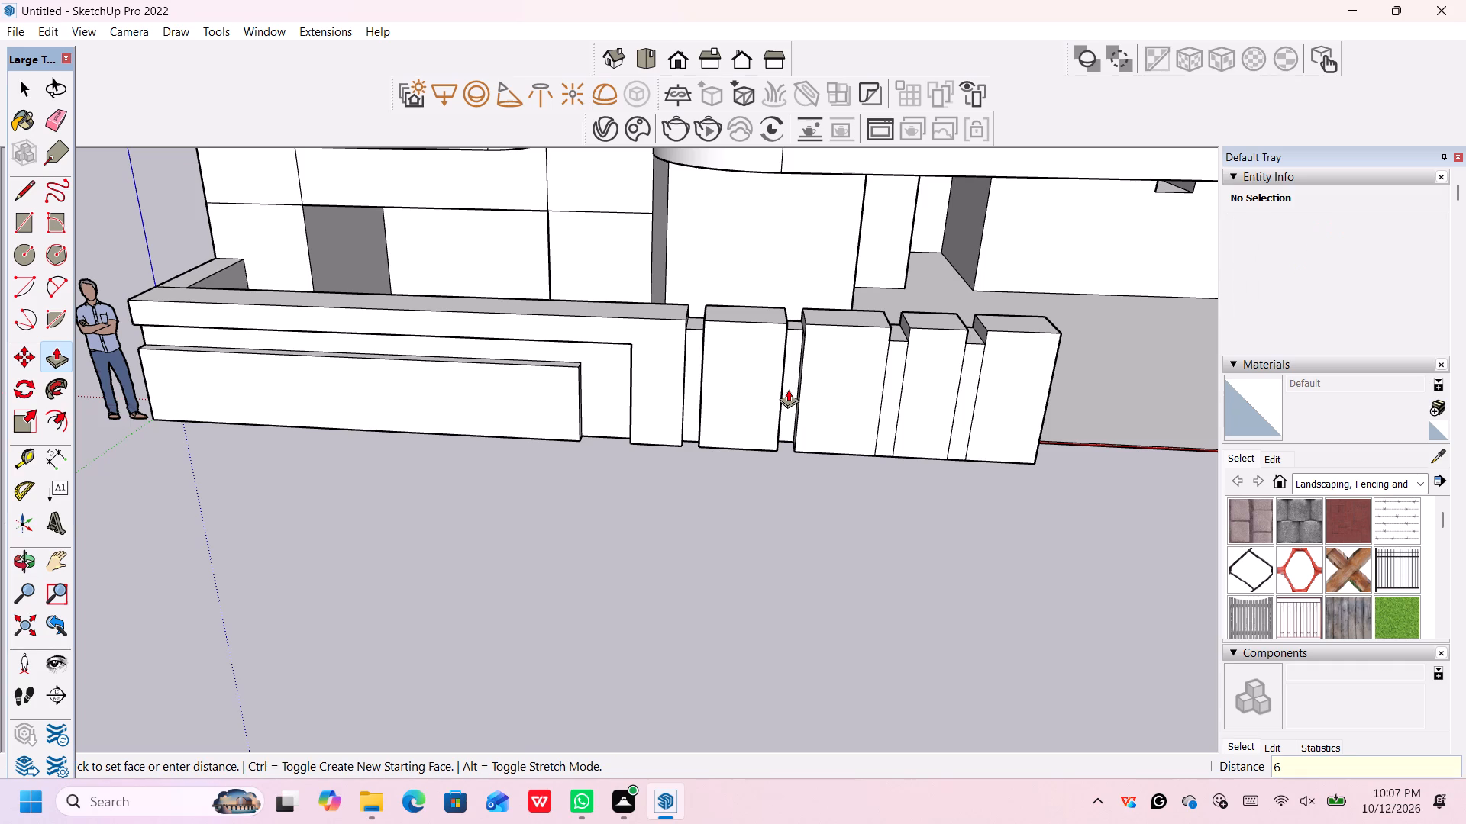
{"action": "key", "text": "shift+quotedbl"}
{"action": "key", "text": "Return"}
Recess the third narrow vertical strip from the L-shaped band on the wall's front face by 6".
{"action": "left_click", "coordinate": [893, 404]}
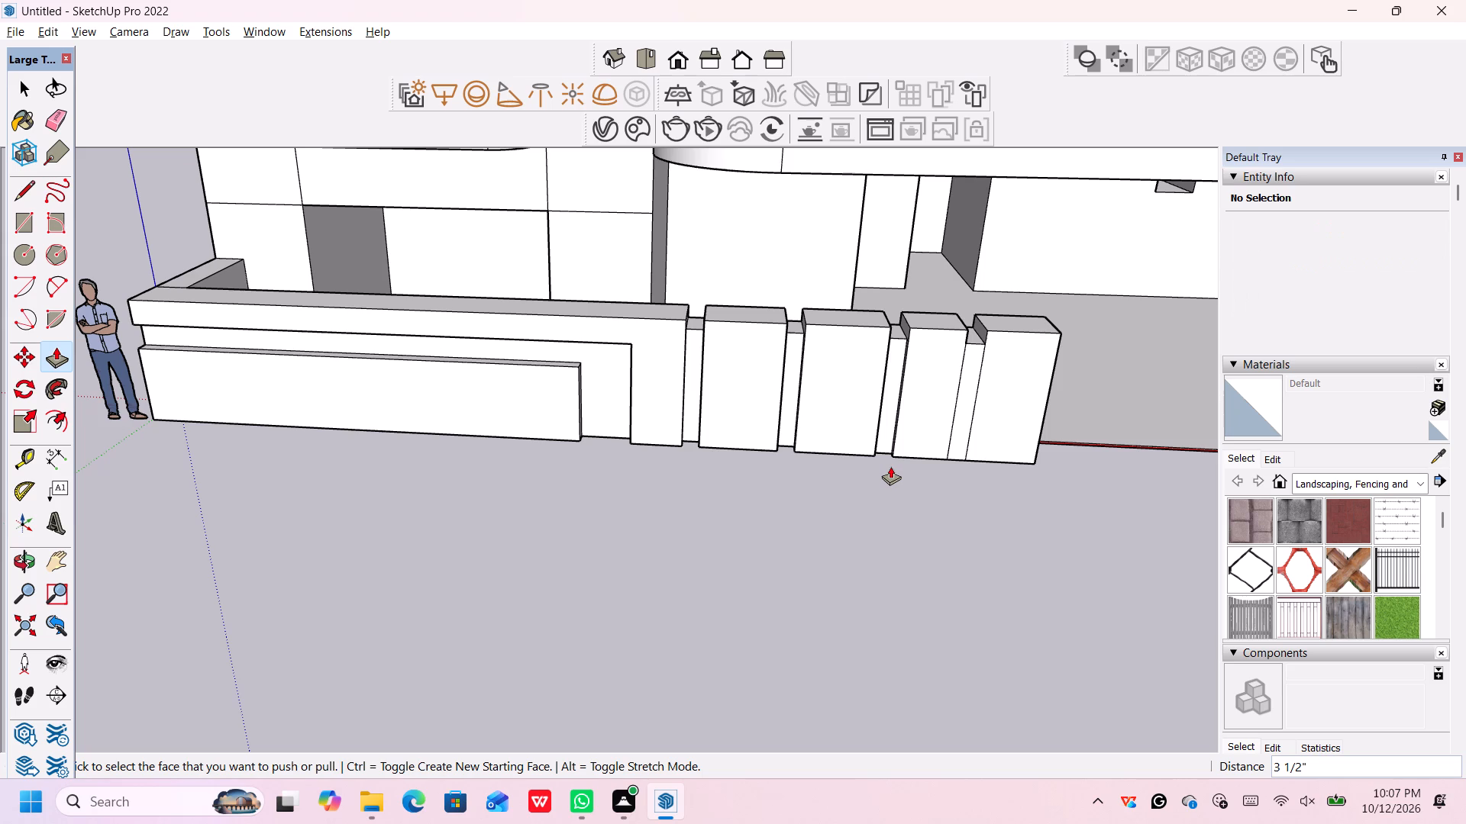
{"action": "key", "text": "ctrl+z"}
{"action": "left_click", "coordinate": [890, 400]}
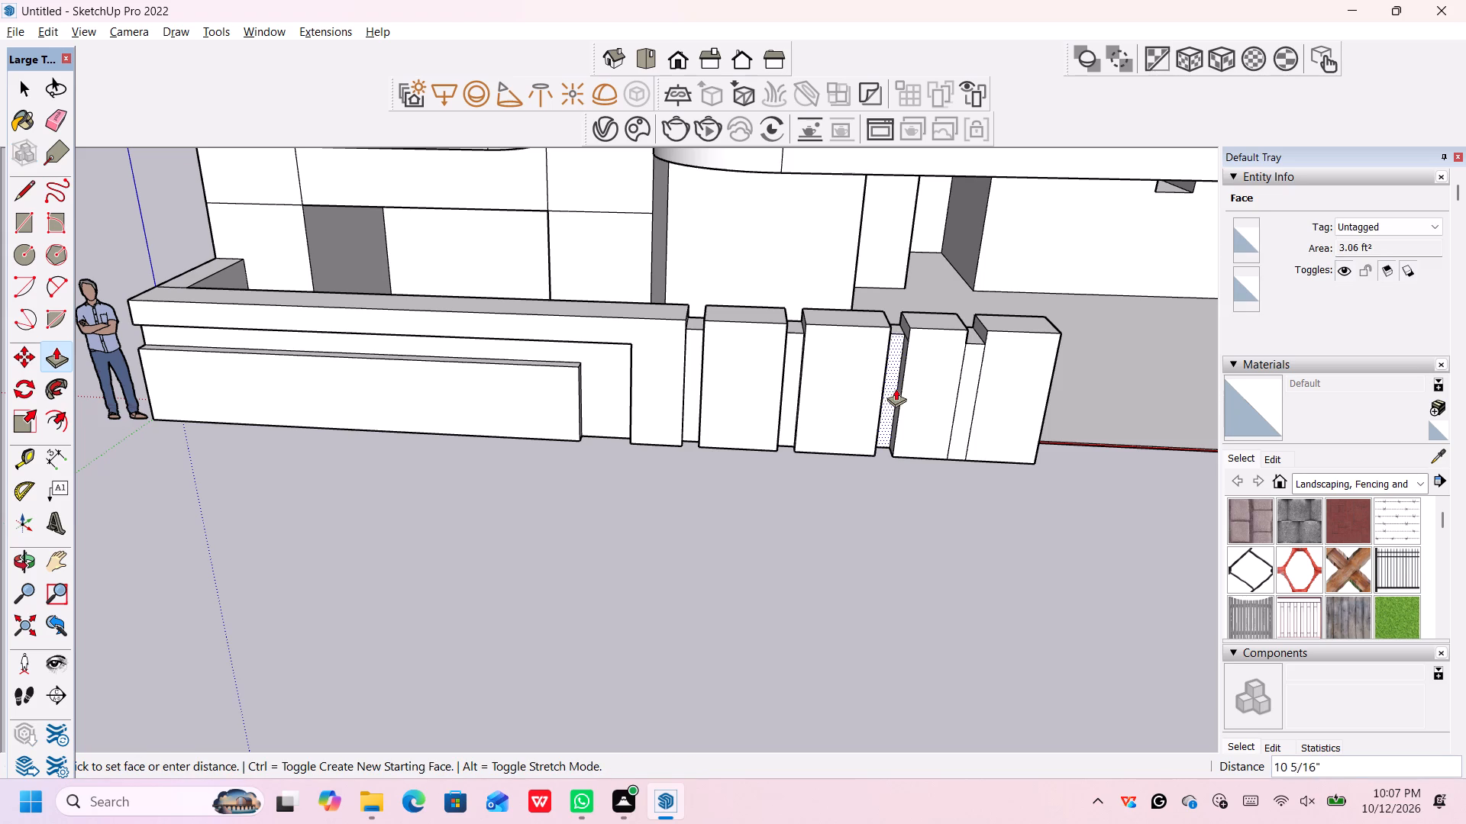
{"action": "type", "text": "6\""}
{"action": "key", "text": "Return"}
Recess the fourth narrow vertical strip, nearest the wall's free end, by 6" on the front face.
{"action": "left_click", "coordinate": [965, 401]}
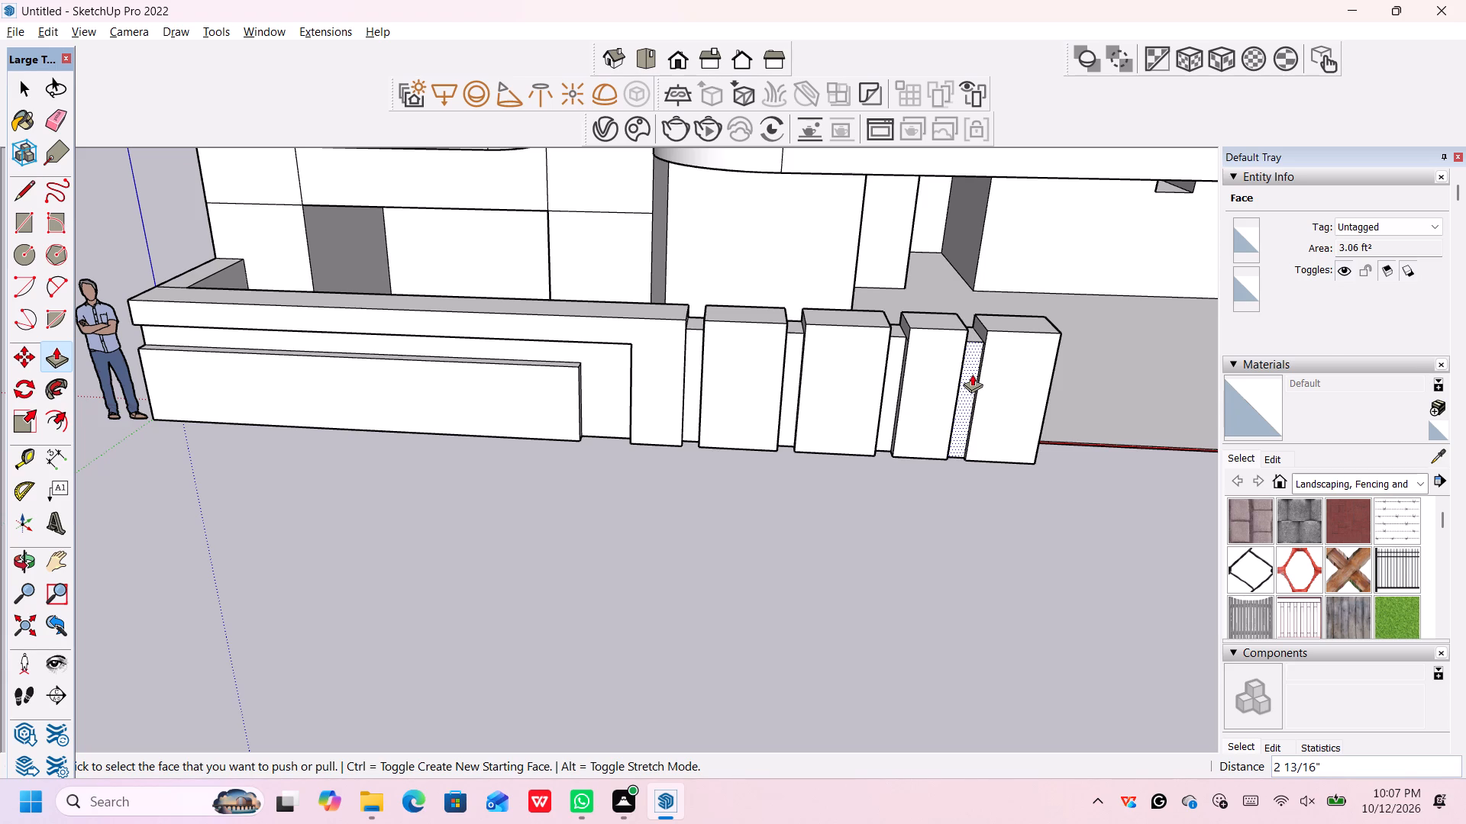
{"action": "key", "text": "ctrl+z"}
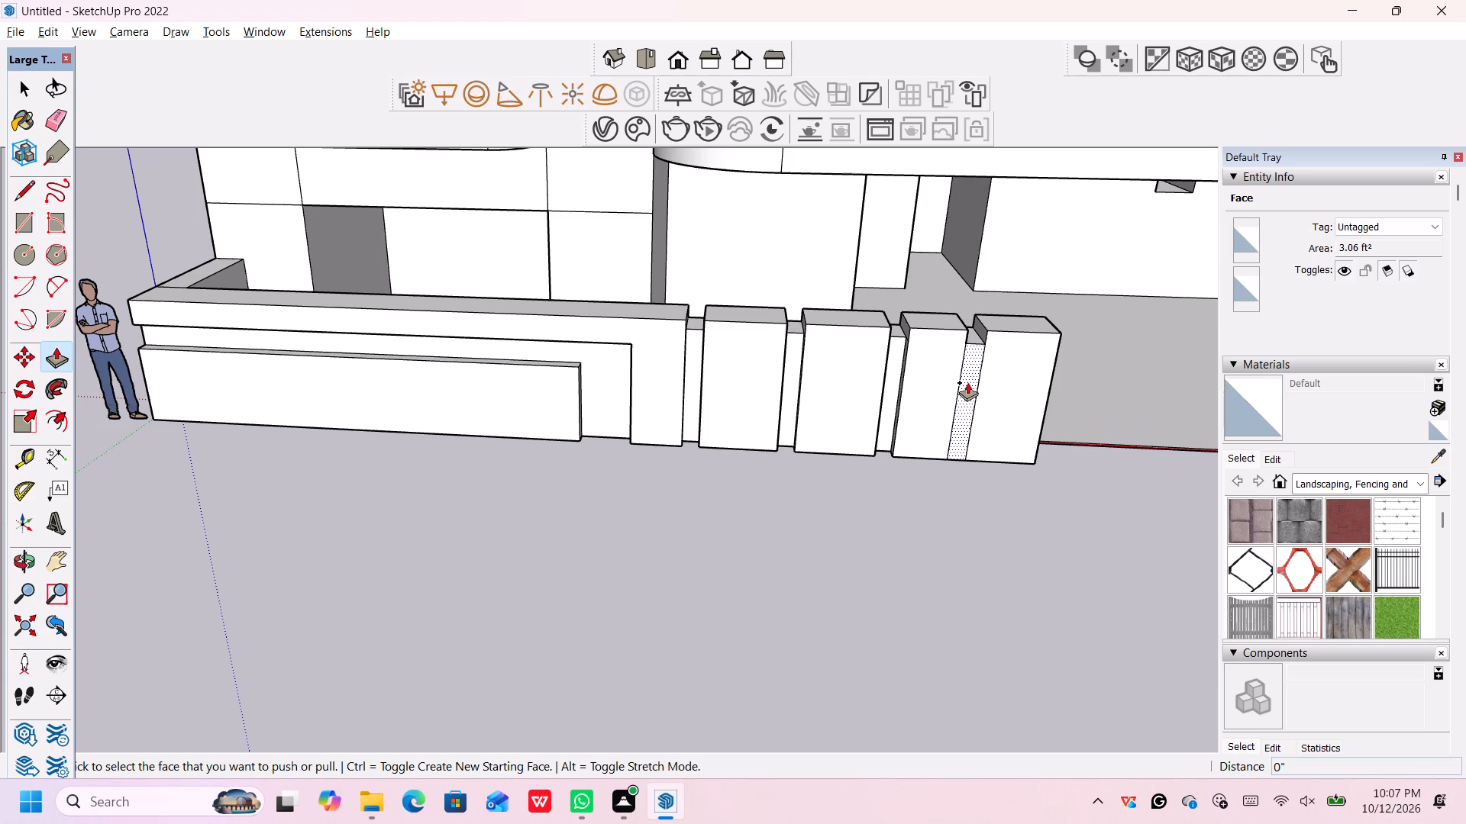
{"action": "left_click", "coordinate": [976, 379]}
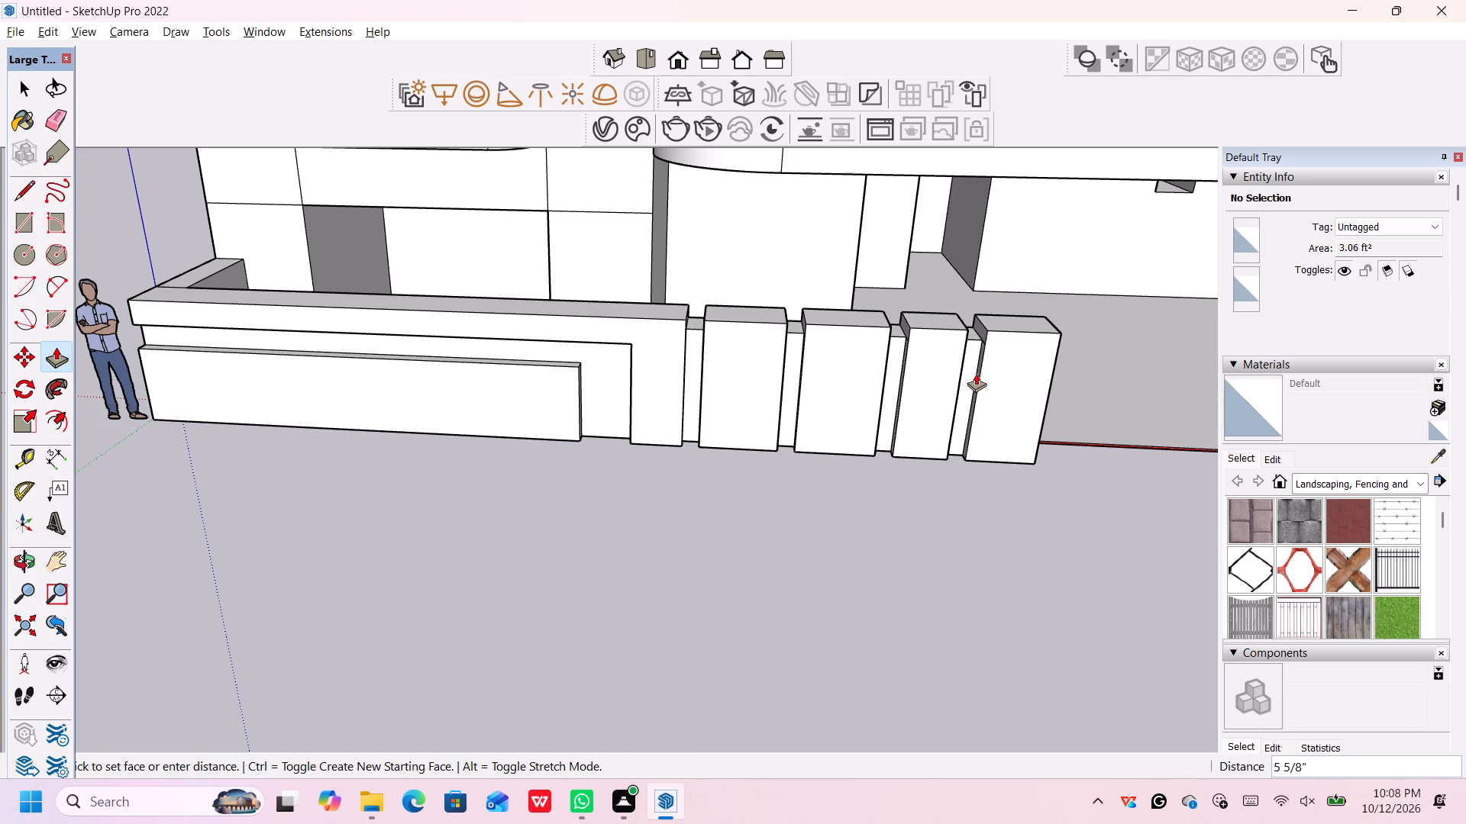
{"action": "type", "text": "6\""}
{"action": "key", "text": "Return"}
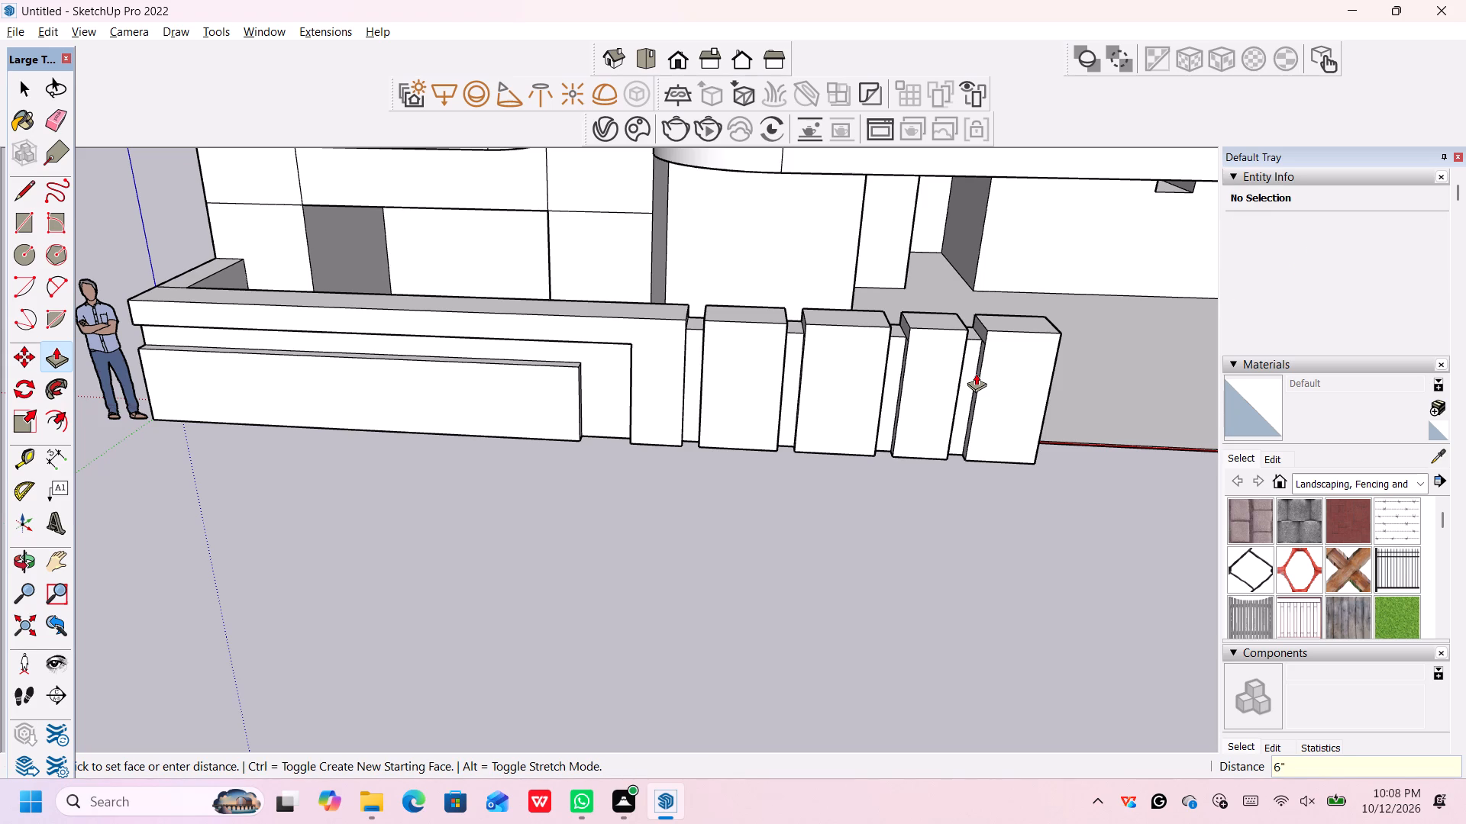
Examine the grooved boundary wall together with the whole house from the front at eye level.
{"action": "scroll", "coordinate": [964, 519], "scroll_direction": "down", "scroll_amount": 3}
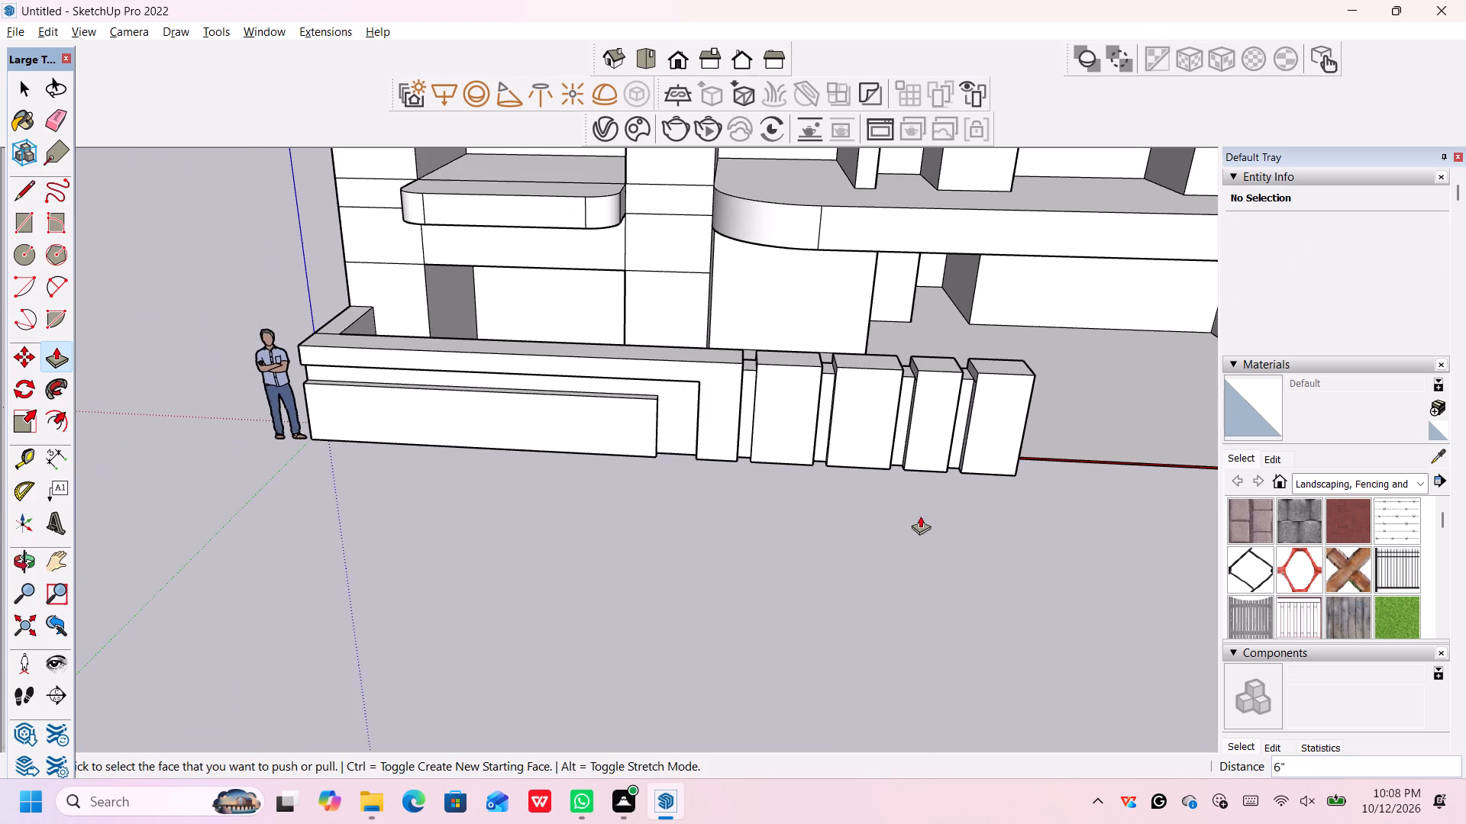
{"action": "middle_click_drag", "start_coordinate": [683, 626], "coordinate": [667, 494]}
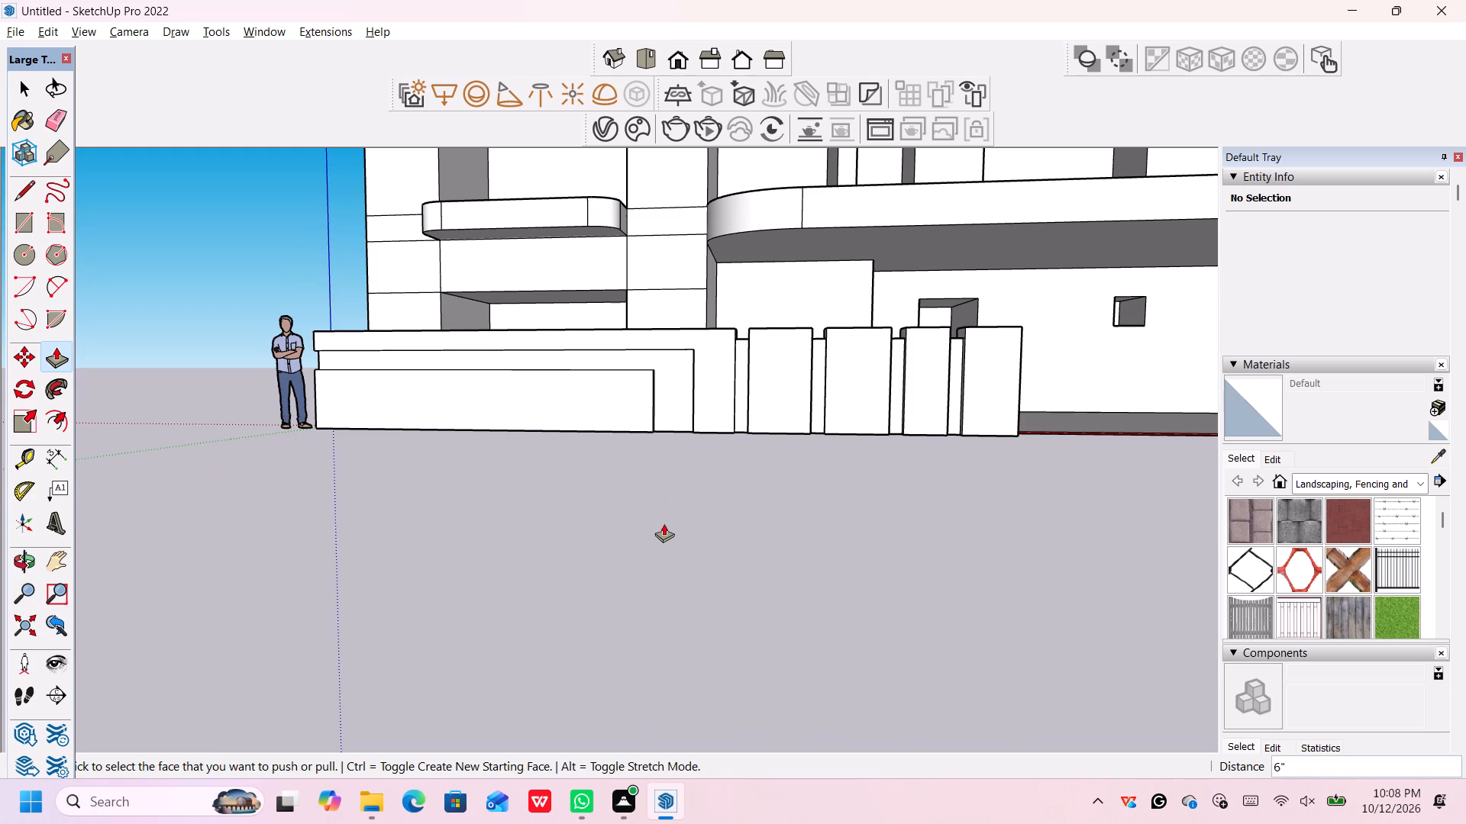
{"action": "middle_click_drag", "start_coordinate": [669, 529], "coordinate": [706, 562]}
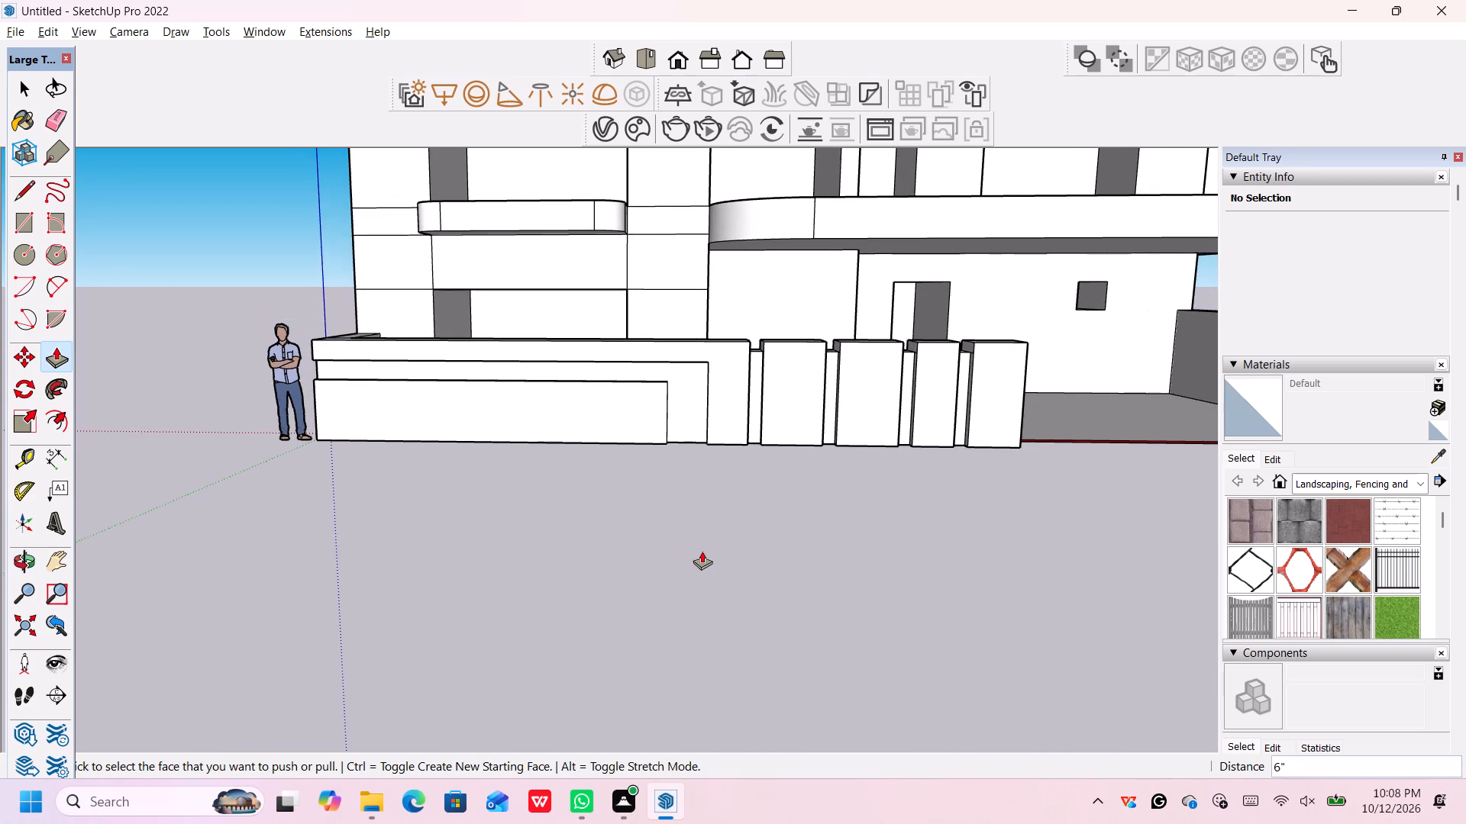
{"action": "scroll", "coordinate": [698, 540], "scroll_direction": "down", "scroll_amount": 18}
{"action": "middle_click_drag", "start_coordinate": [731, 618], "coordinate": [731, 617]}
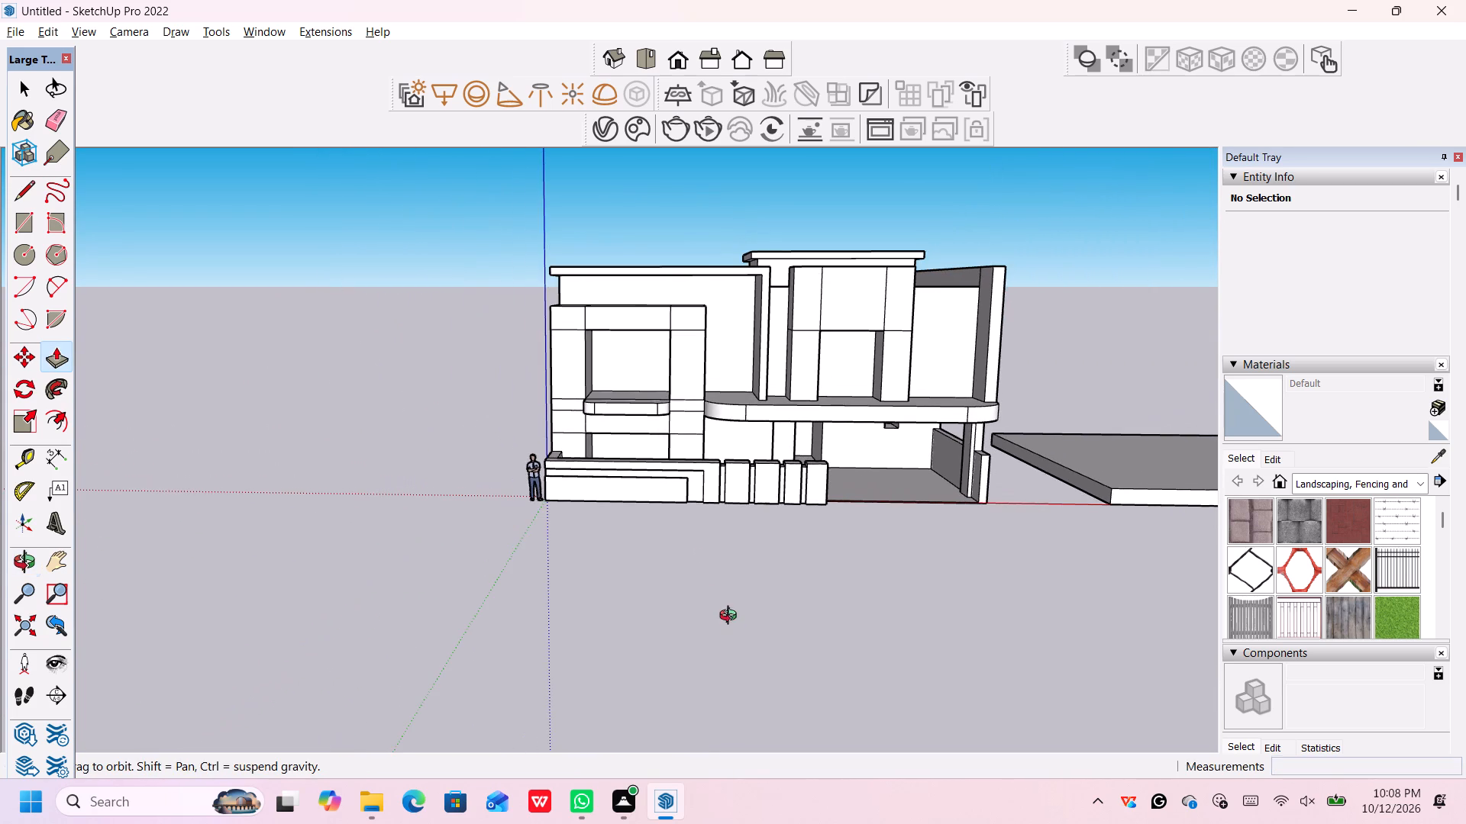
{"action": "middle_click_drag", "start_coordinate": [731, 617], "coordinate": [715, 563]}
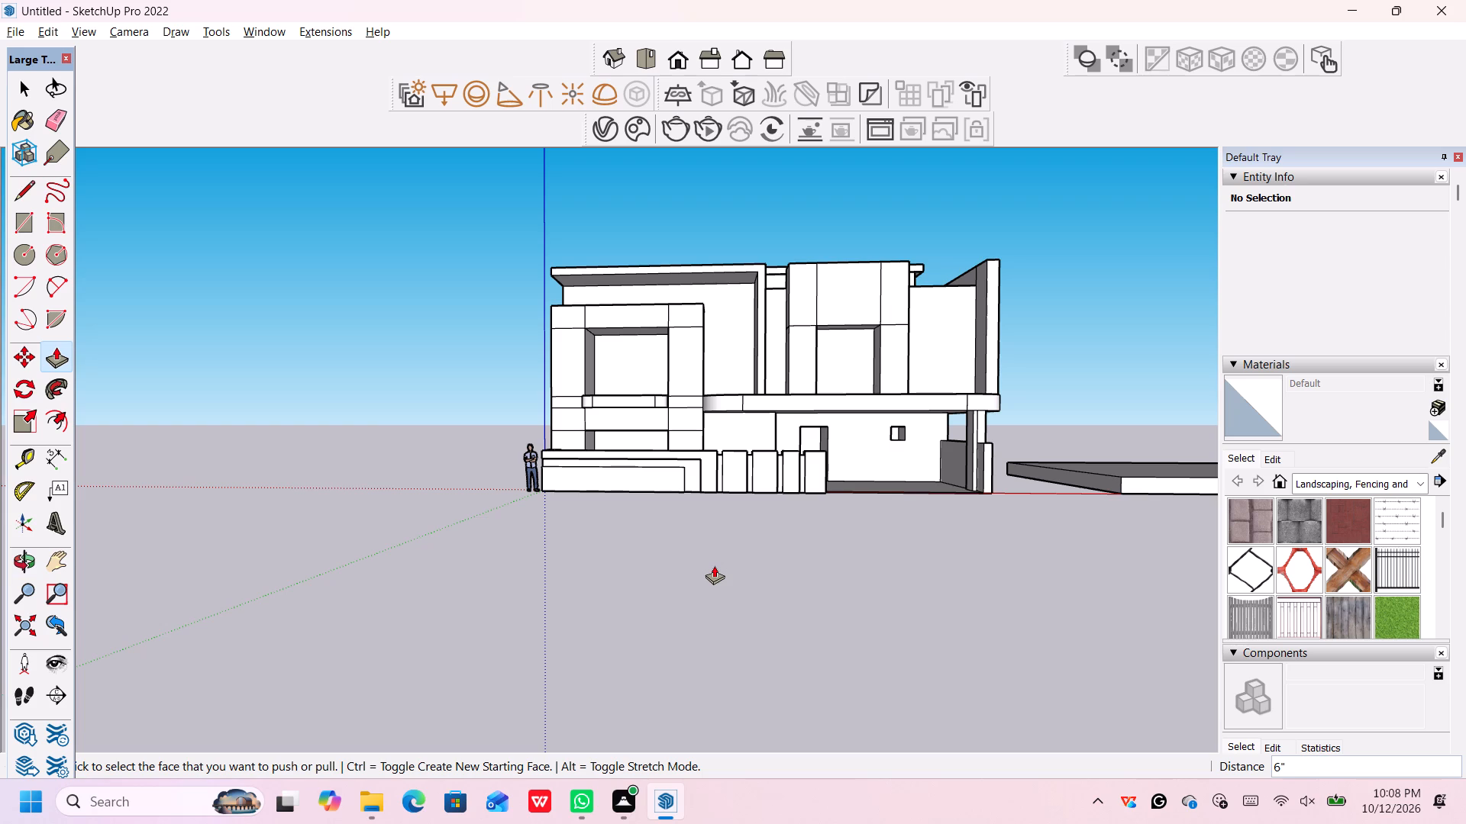
{"action": "middle_click_drag", "start_coordinate": [579, 598], "coordinate": [594, 616]}
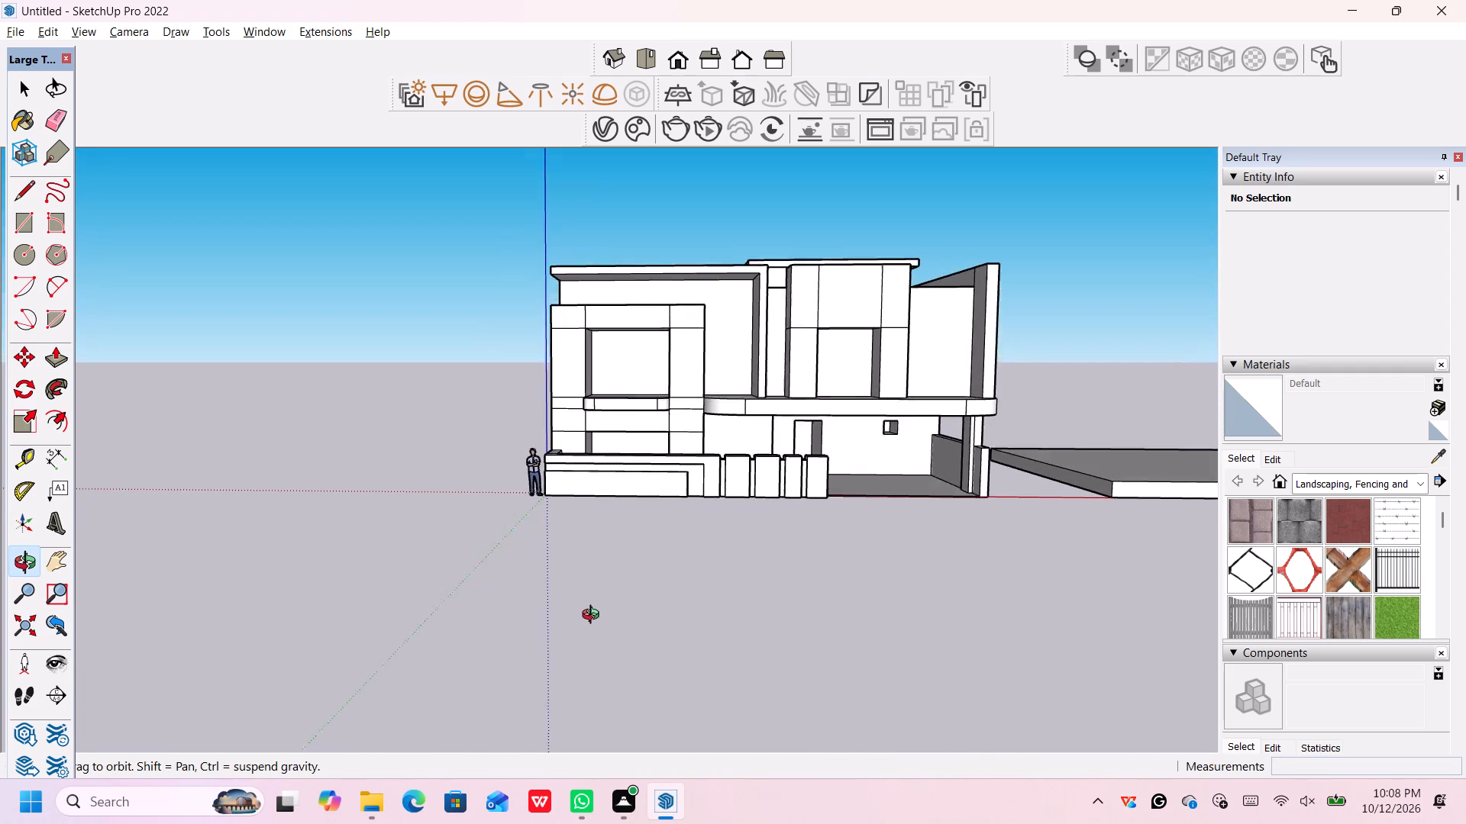
{"action": "middle_click_drag", "start_coordinate": [594, 616], "coordinate": [592, 604]}
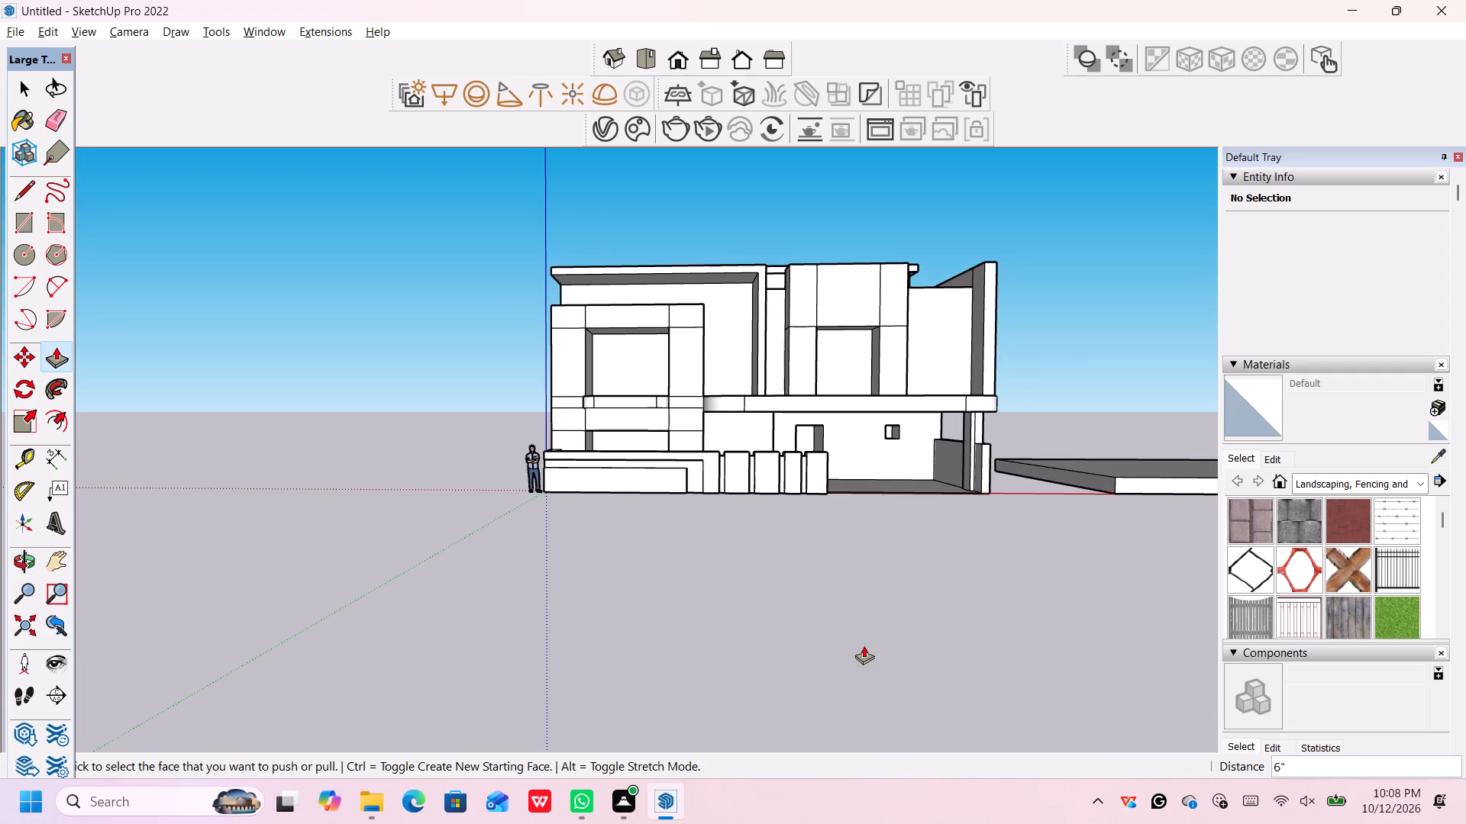
Look through the landscaping and fencing material swatches for a finish suited to the house walls.
{"action": "scroll", "coordinate": [1299, 546], "scroll_direction": "down", "scroll_amount": 3}
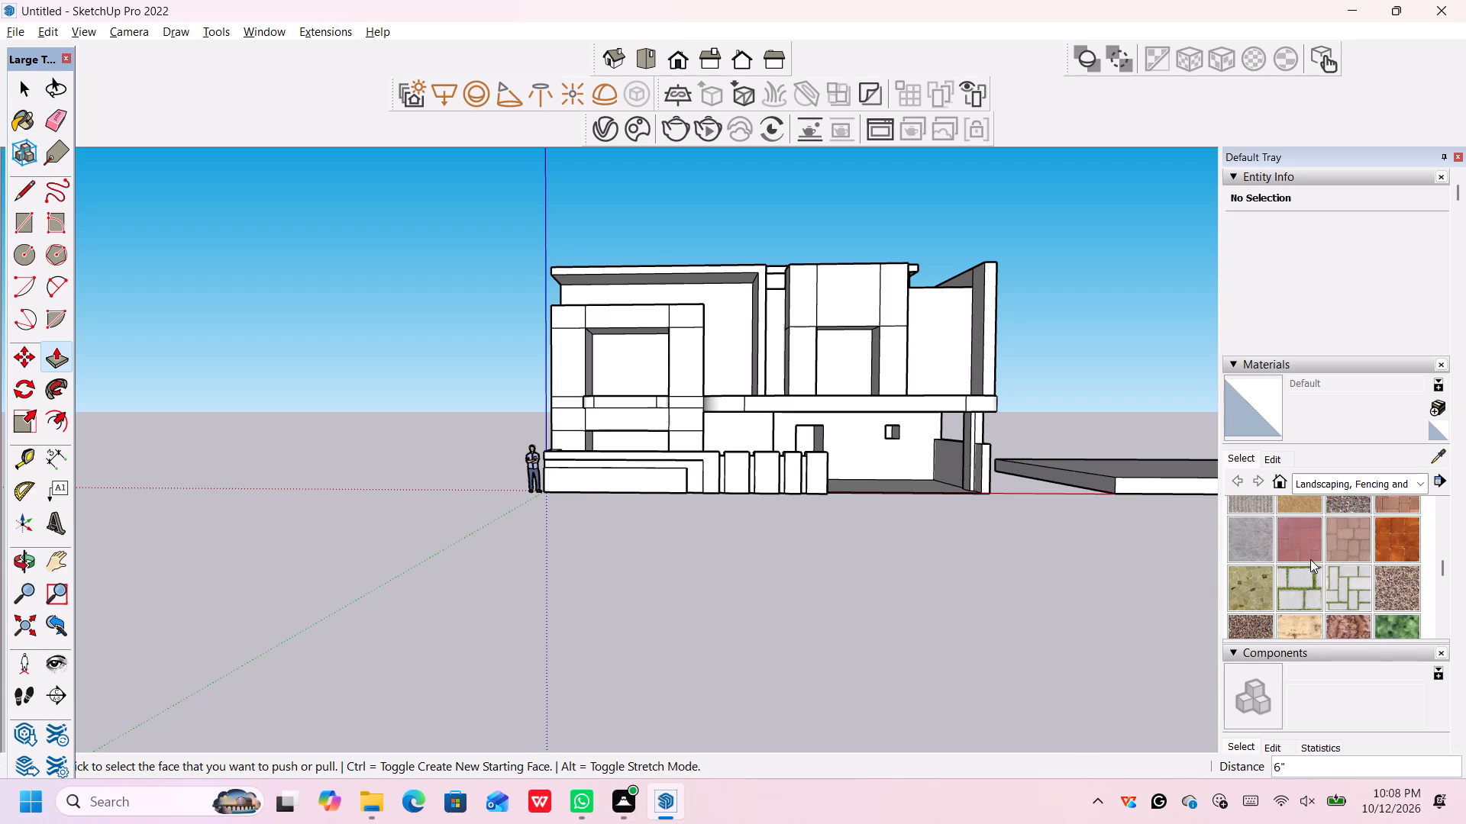
{"action": "scroll", "coordinate": [1345, 573], "scroll_direction": "up", "scroll_amount": 1}
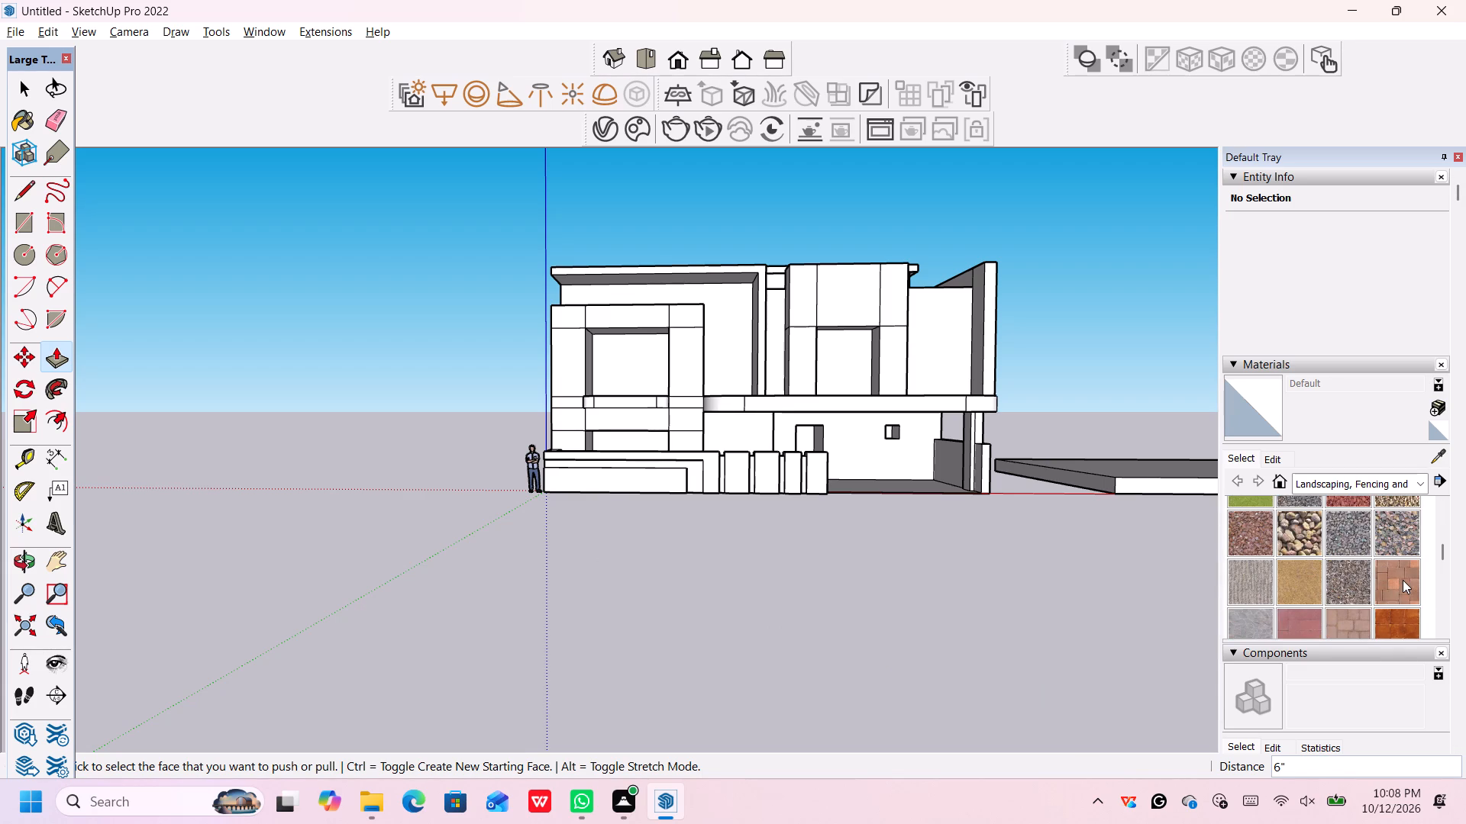
{"action": "scroll", "coordinate": [1403, 580], "scroll_direction": "down", "scroll_amount": 1}
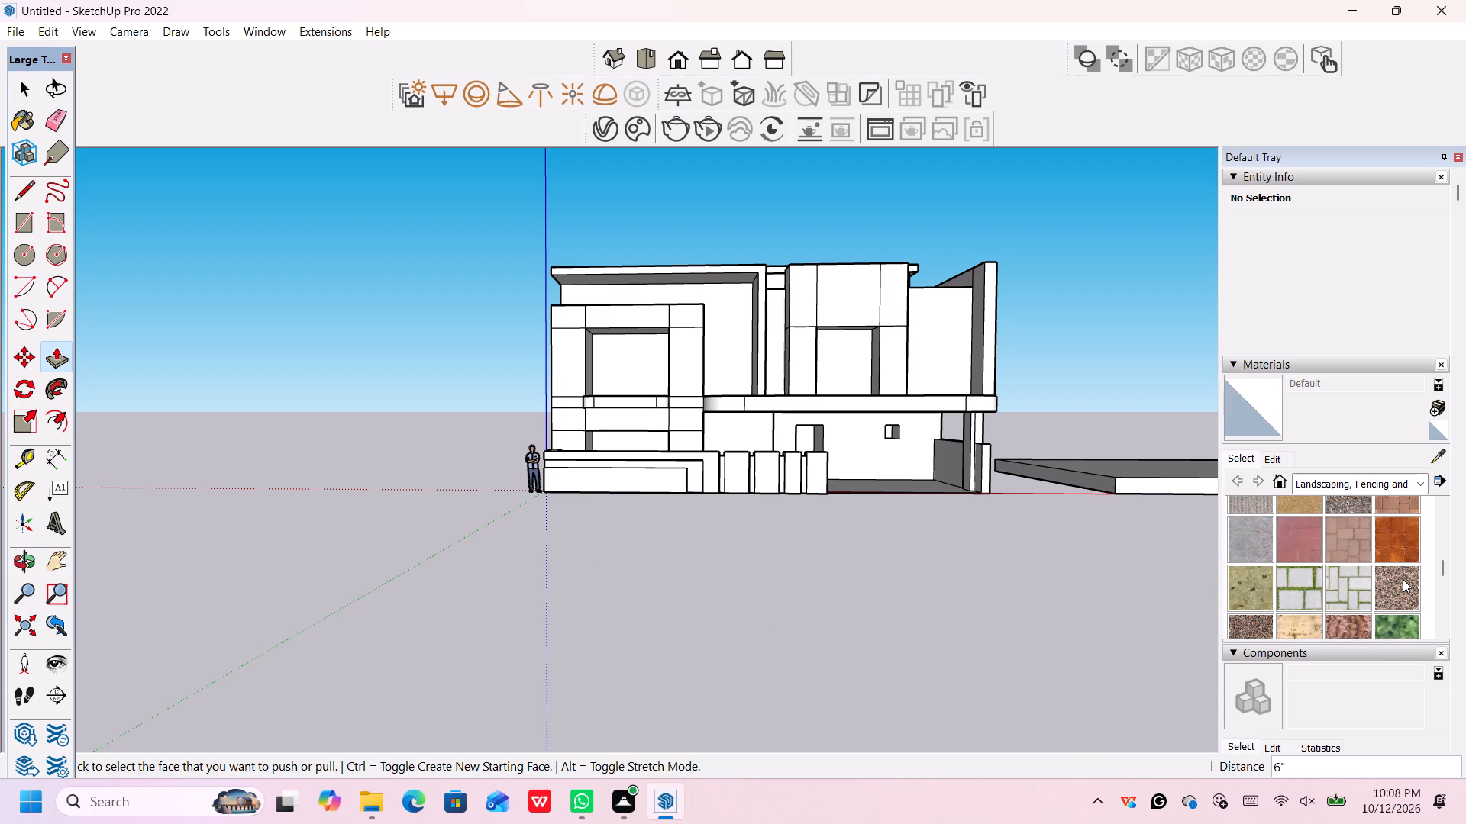
{"action": "scroll", "coordinate": [1349, 542], "scroll_direction": "down", "scroll_amount": 1}
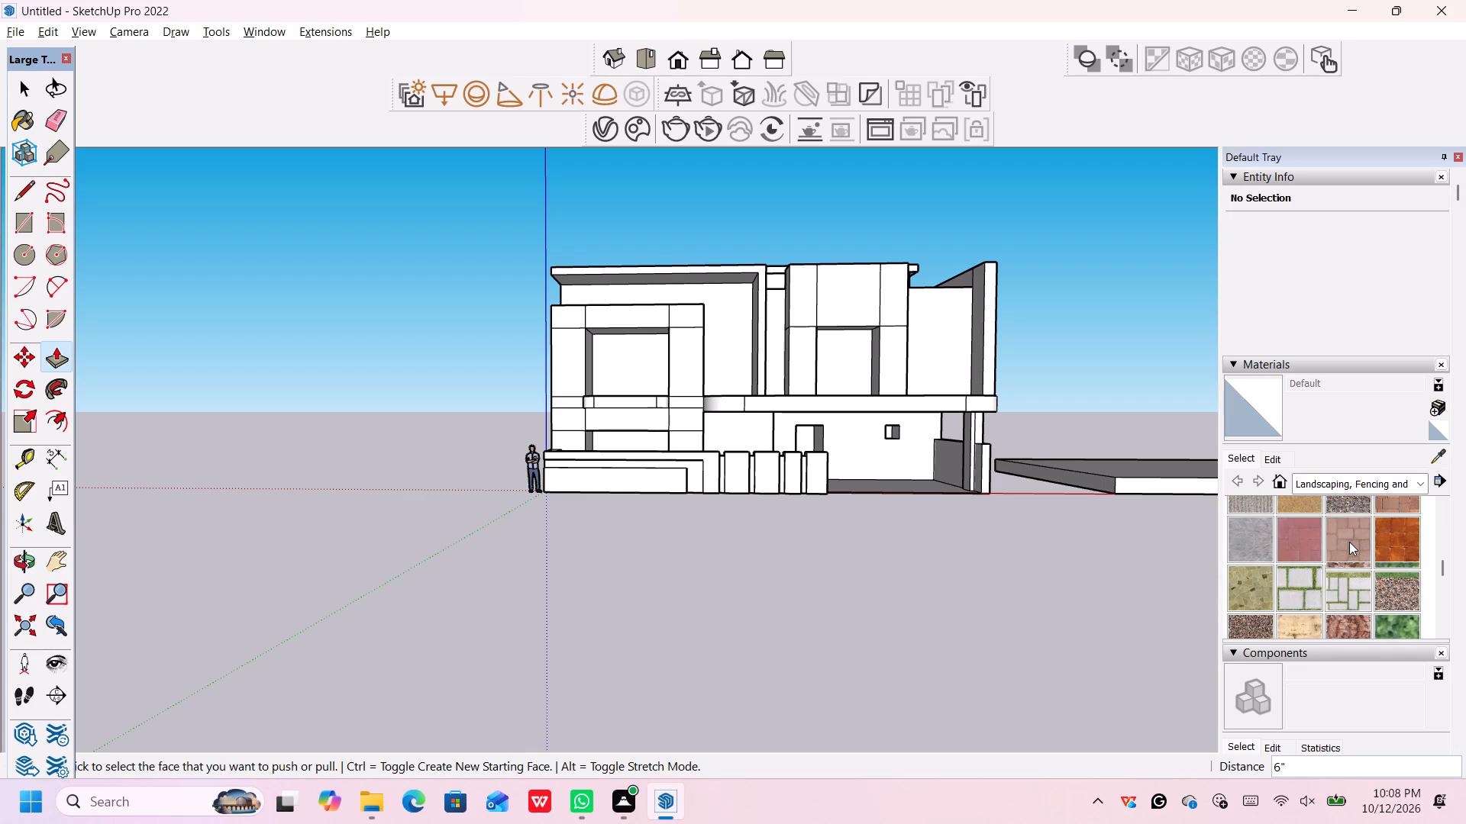
{"action": "scroll", "coordinate": [1349, 542], "scroll_direction": "up", "scroll_amount": 2}
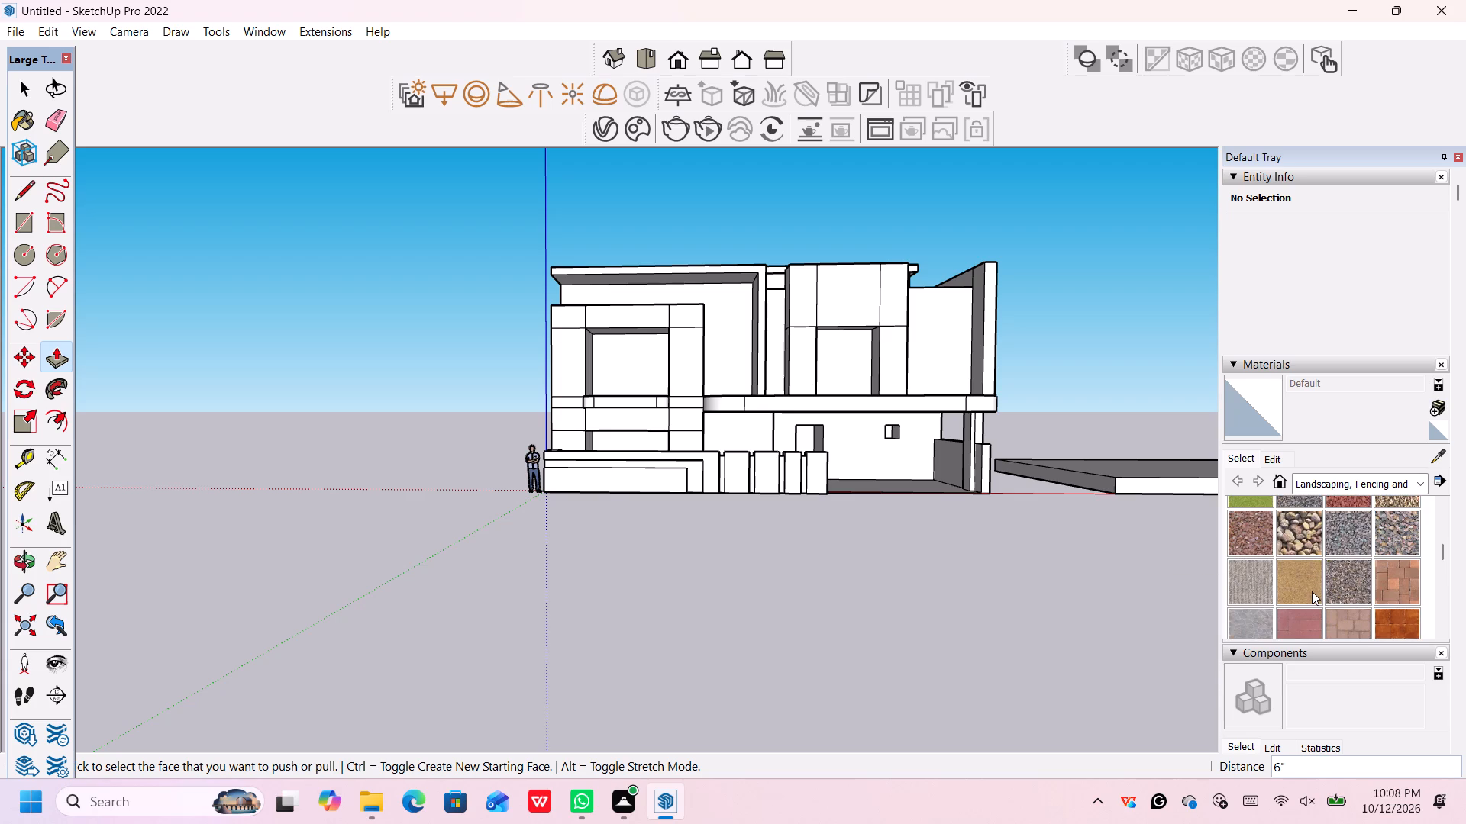
Paint the wall at the back of the ground-floor porch with Cinder Block from the Brick, Cladding and Siding collection.
{"action": "left_click", "coordinate": [1310, 482]}
{"action": "left_click", "coordinate": [1333, 520]}
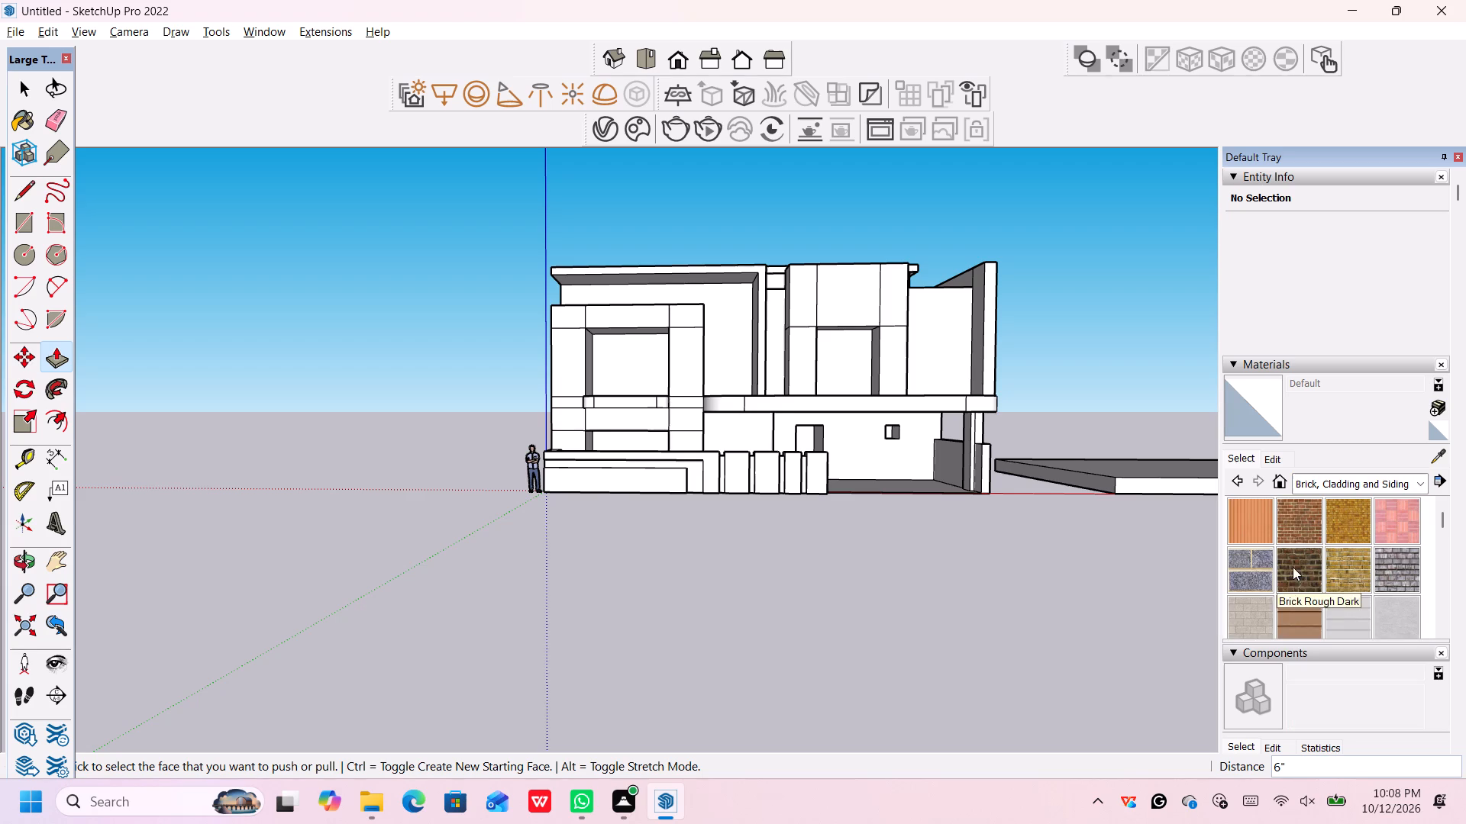
{"action": "scroll", "coordinate": [1340, 553], "scroll_direction": "down", "scroll_amount": 1}
{"action": "scroll", "coordinate": [1348, 558], "scroll_direction": "up", "scroll_amount": 1}
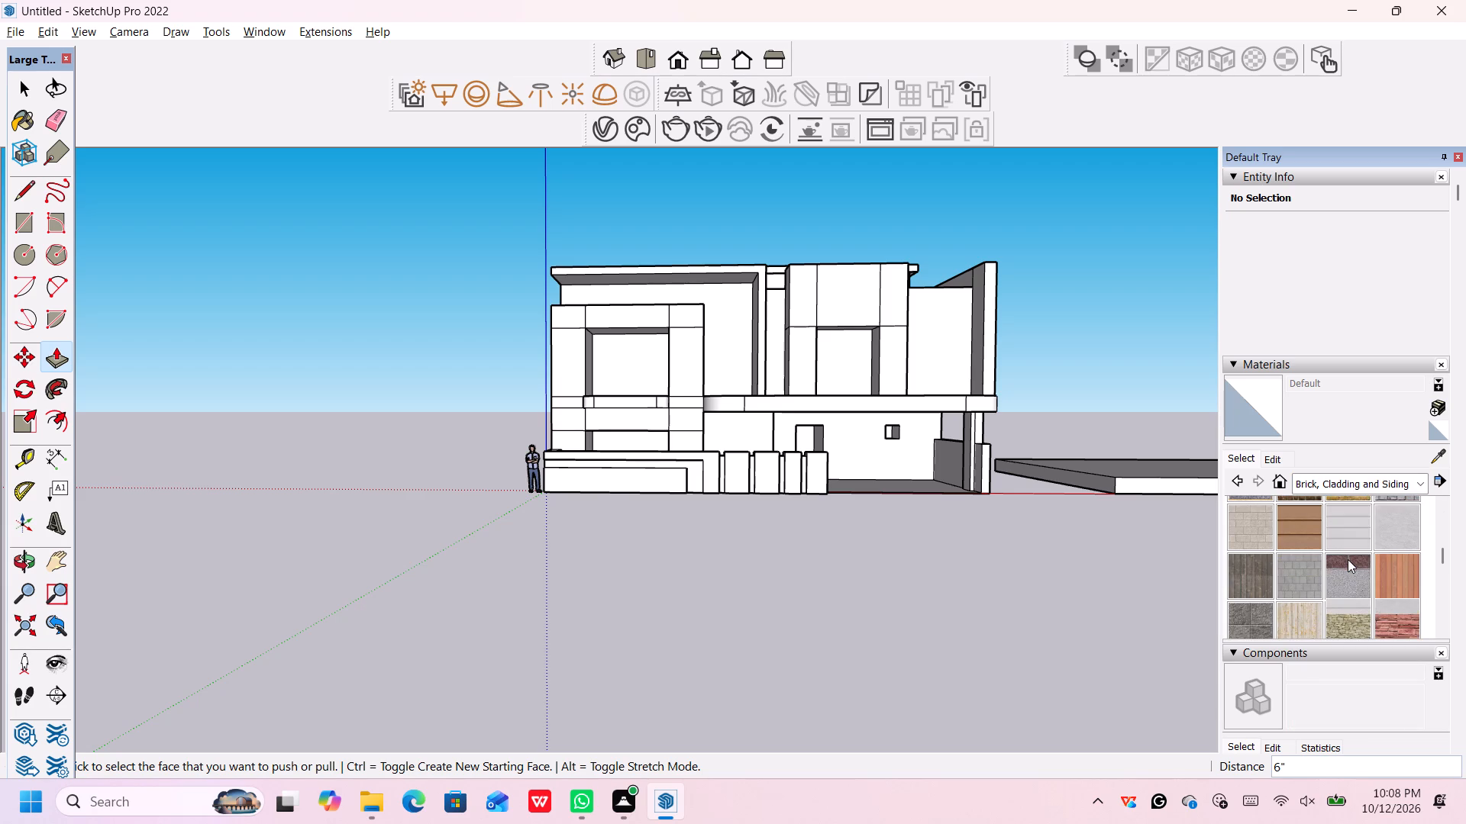
{"action": "scroll", "coordinate": [1364, 555], "scroll_direction": "down", "scroll_amount": 2}
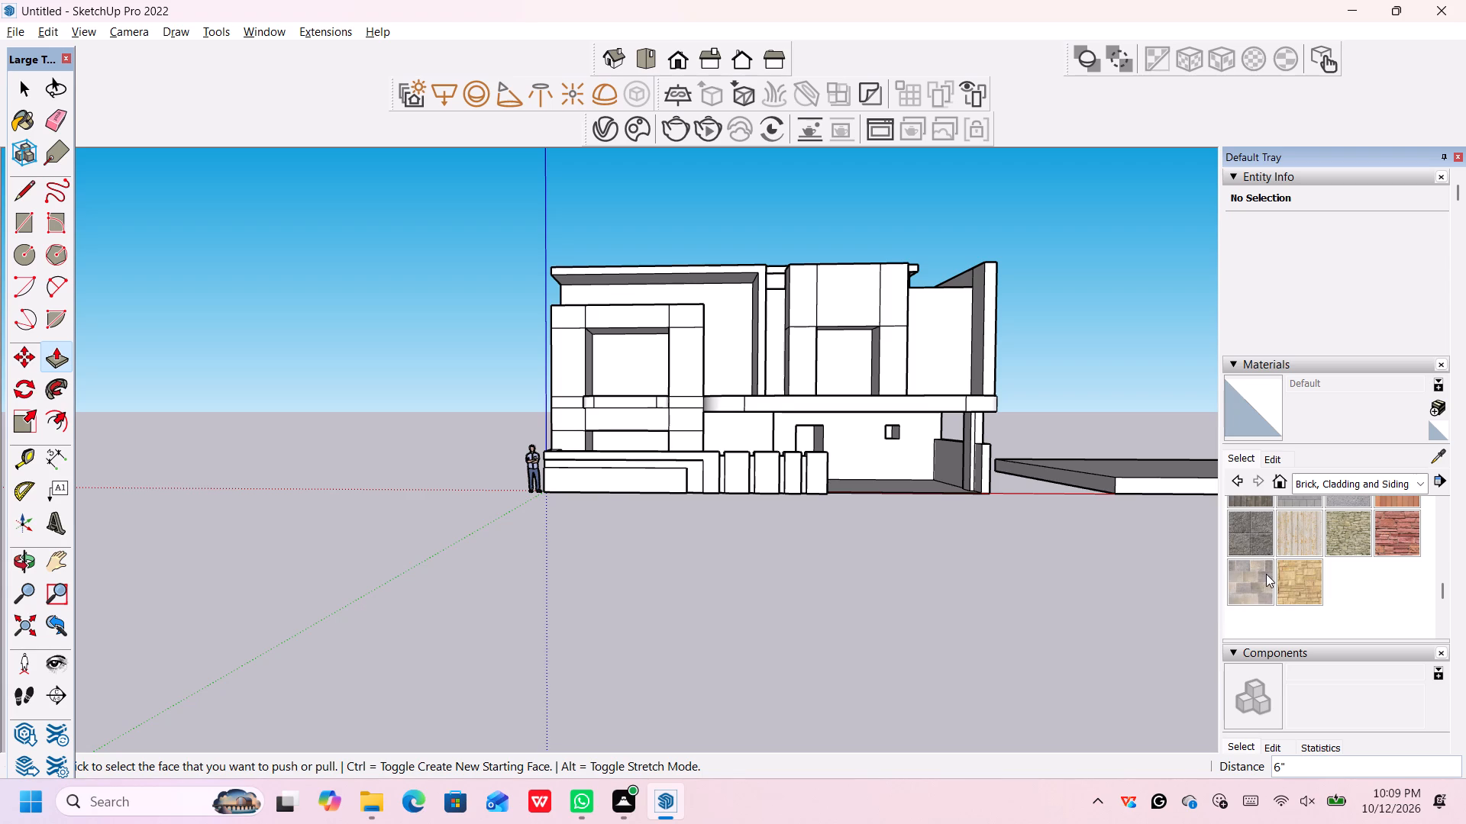
{"action": "scroll", "coordinate": [1267, 565], "scroll_direction": "up", "scroll_amount": 1}
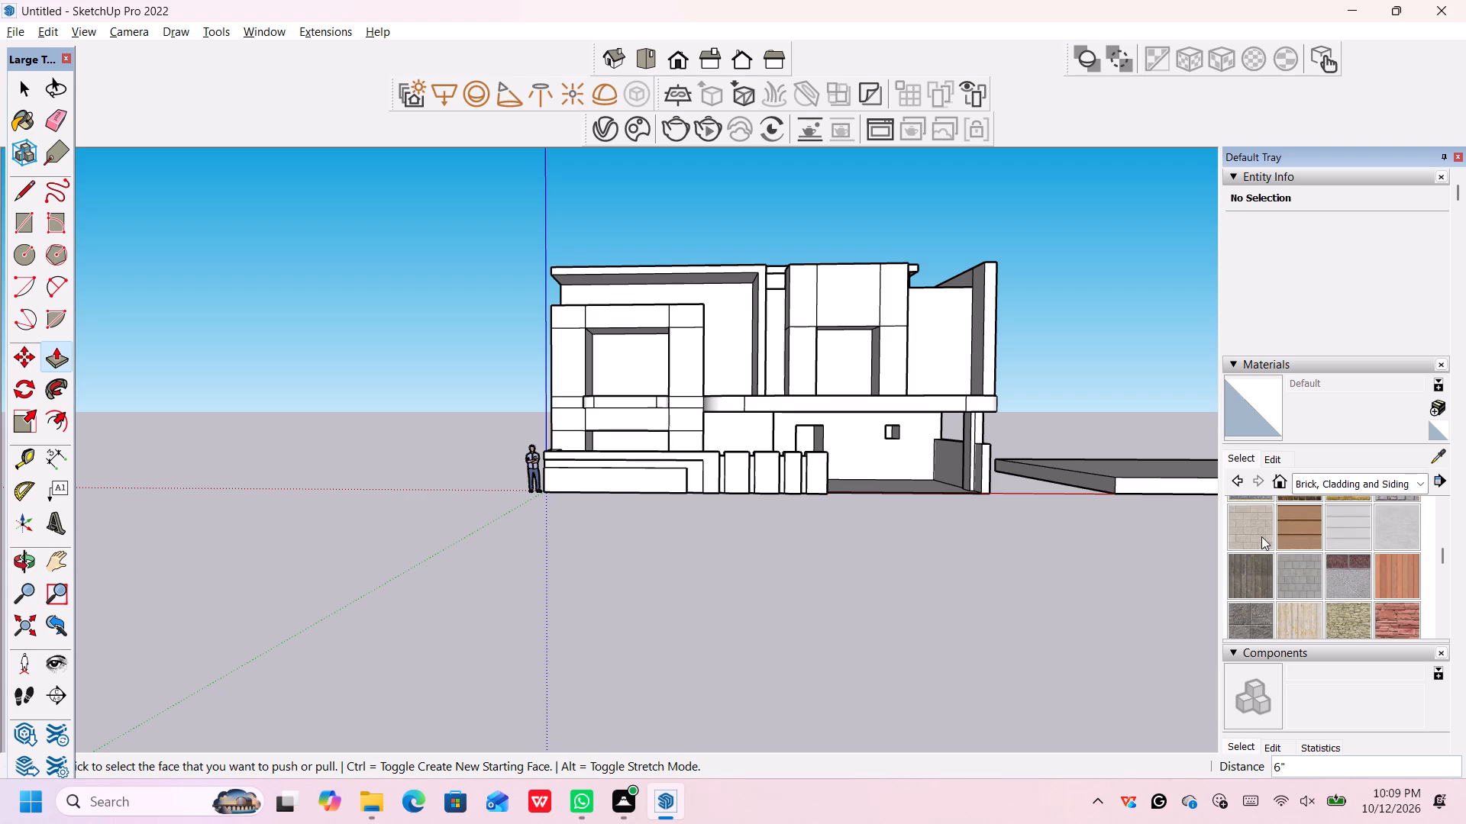
{"action": "left_click", "coordinate": [1259, 533]}
{"action": "left_click", "coordinate": [899, 459]}
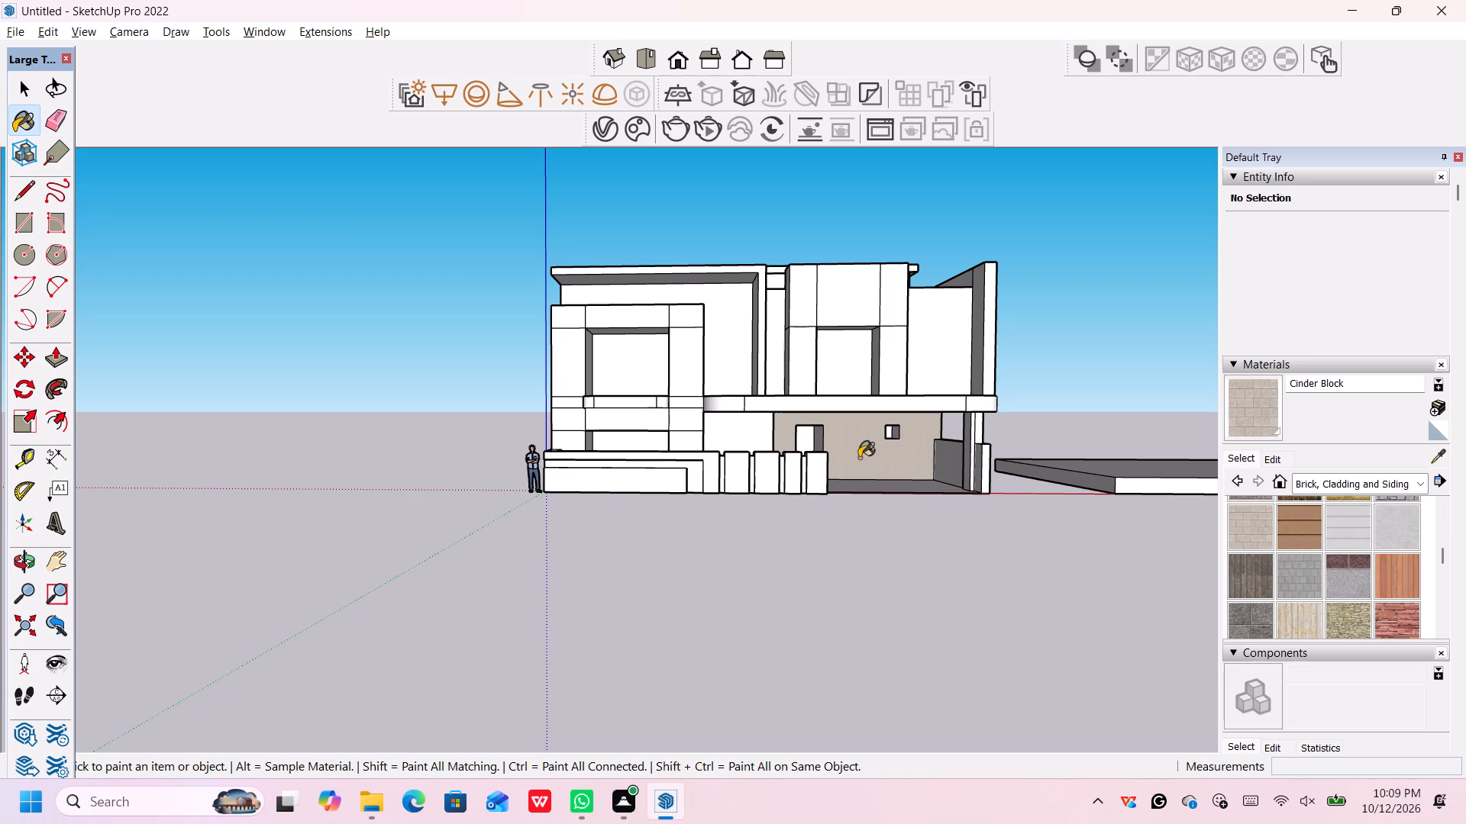
Paint Cinder Block on the projecting front block's top-middle face, its outer column faces and the band between the two openings.
{"action": "left_click", "coordinate": [605, 320]}
{"action": "left_click", "coordinate": [576, 317]}
{"action": "left_click", "coordinate": [562, 370]}
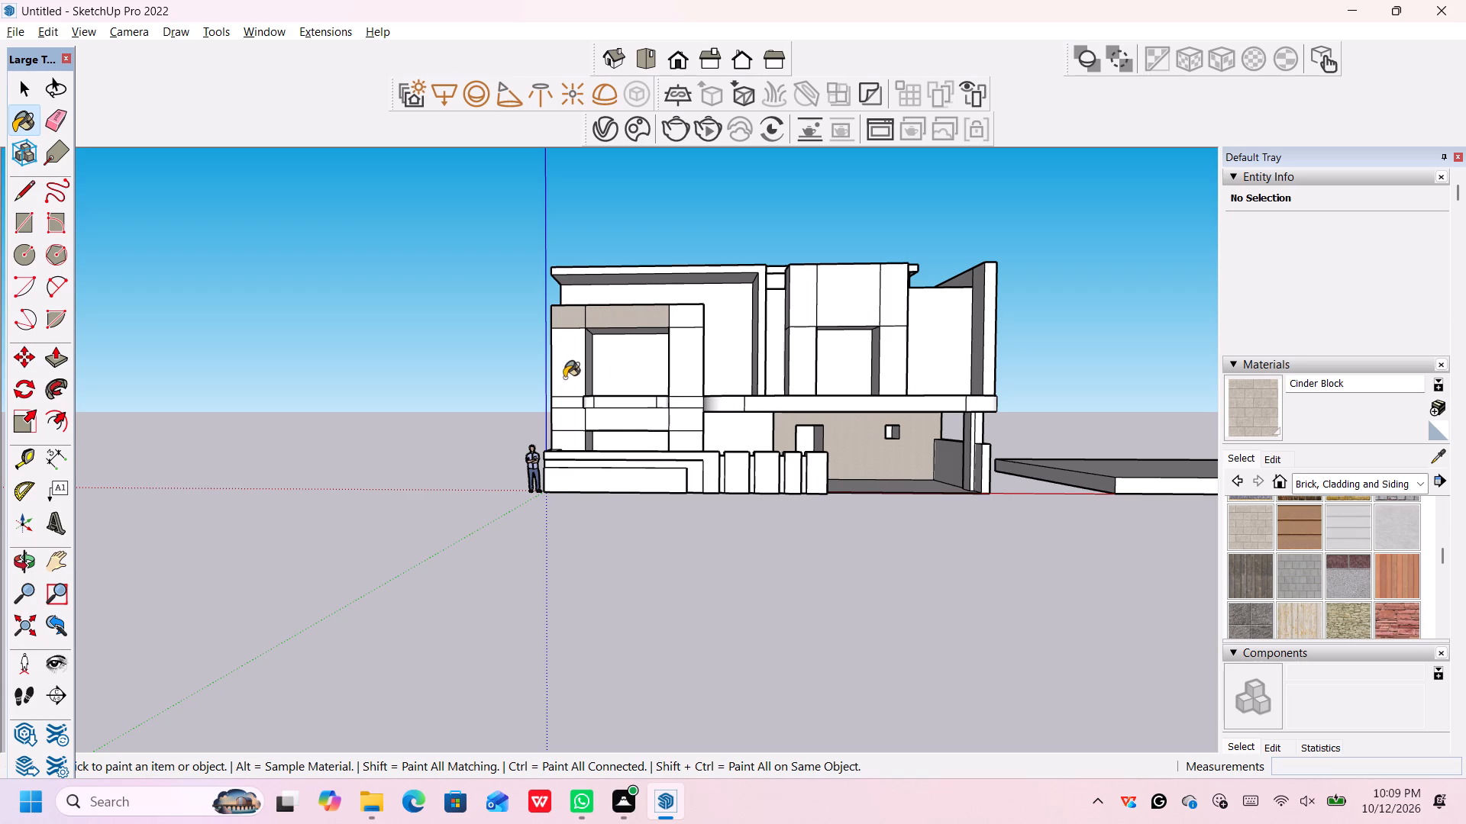
{"action": "middle_click_drag", "start_coordinate": [573, 423], "coordinate": [581, 432]}
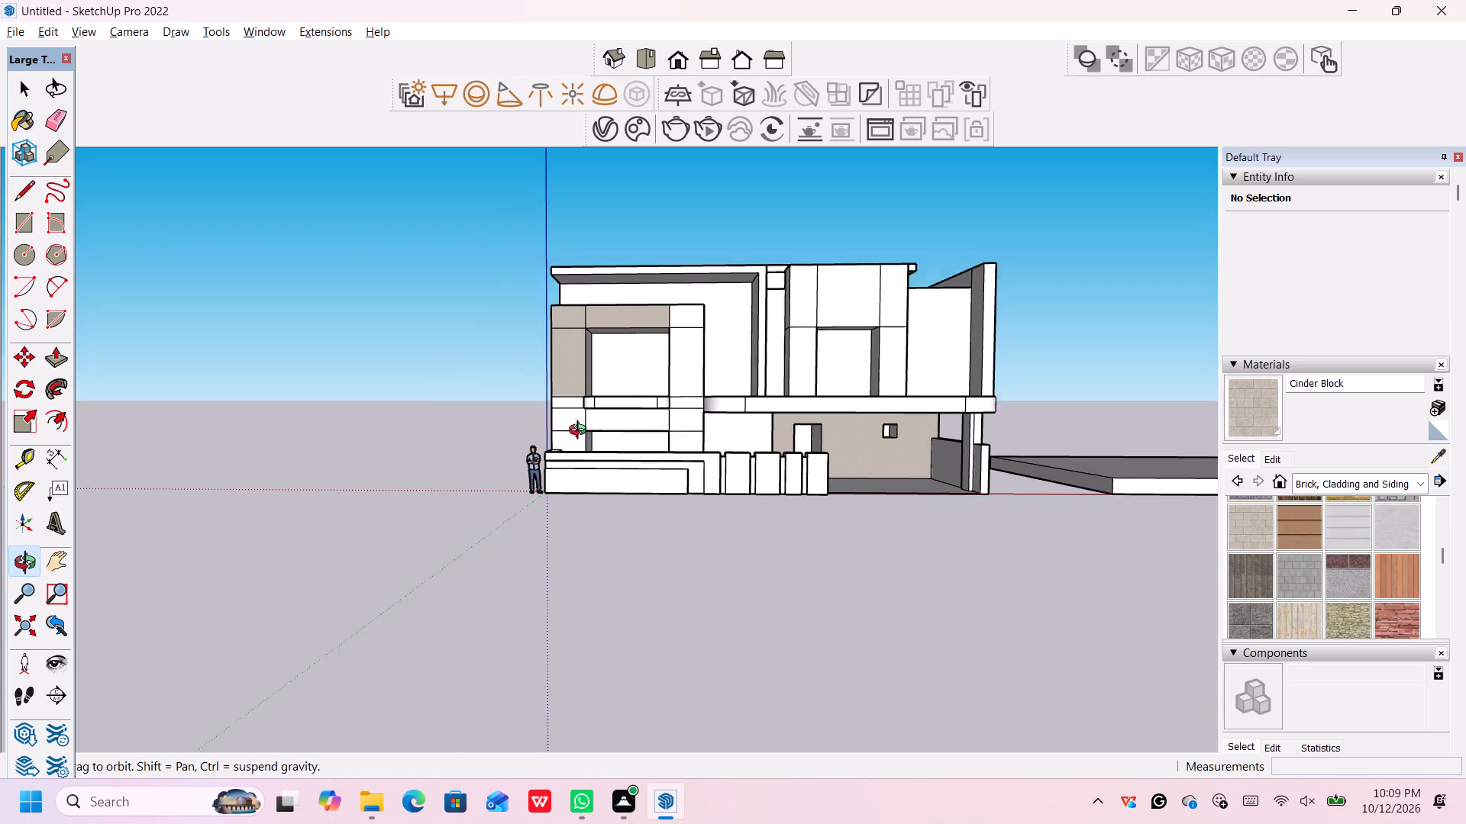
{"action": "middle_click_drag", "start_coordinate": [581, 432], "coordinate": [596, 455]}
{"action": "scroll", "coordinate": [583, 433], "scroll_direction": "up", "scroll_amount": 4}
{"action": "left_click", "coordinate": [566, 398]}
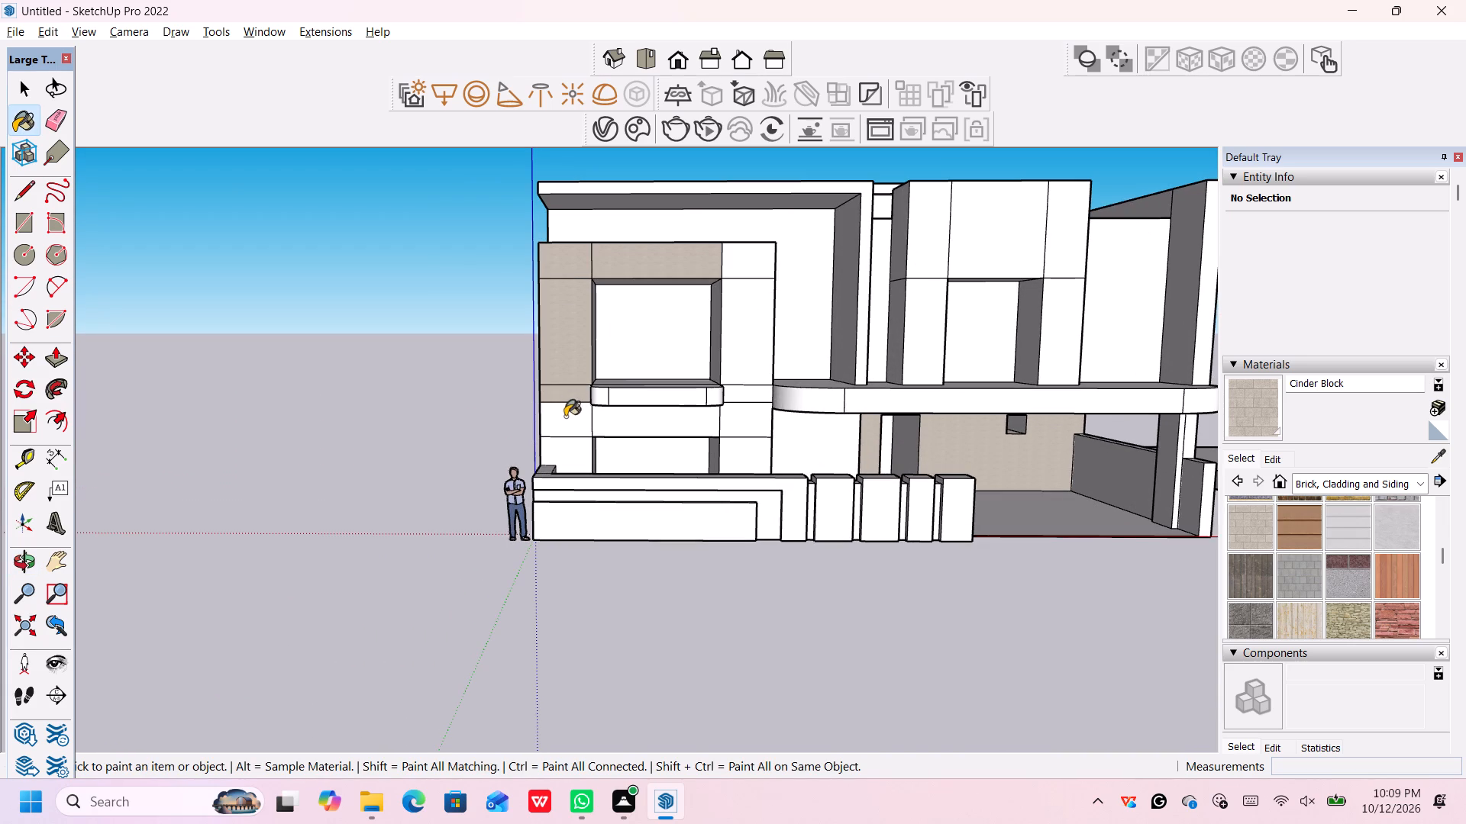
{"action": "left_click", "coordinate": [565, 417]}
{"action": "left_click", "coordinate": [573, 449]}
{"action": "left_click", "coordinate": [612, 430]}
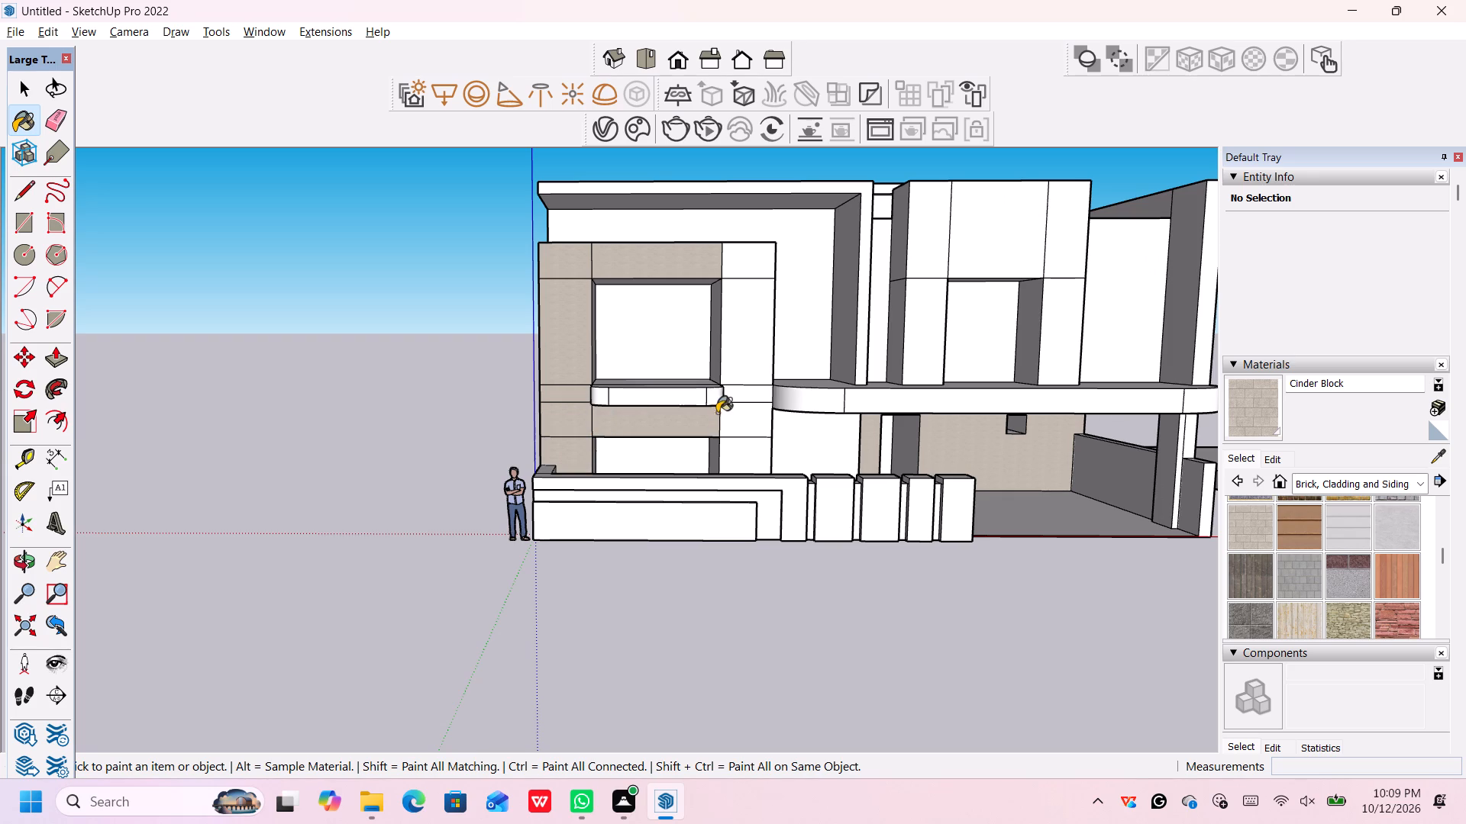
Paint the front block's inner column, on the porch side, with Cinder Block from top corner to ground.
{"action": "left_click", "coordinate": [758, 426]}
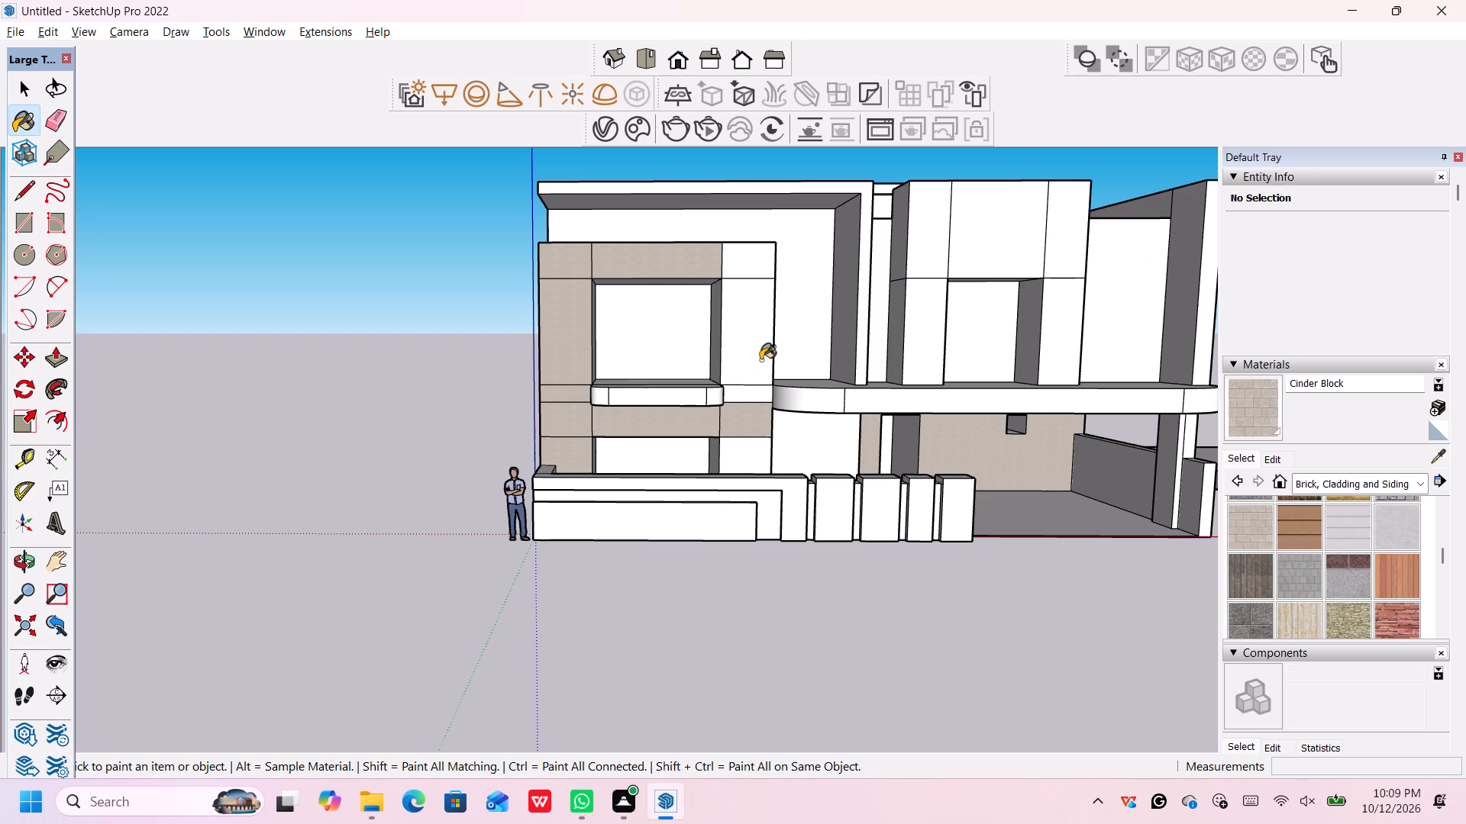
{"action": "left_click", "coordinate": [760, 360]}
{"action": "left_click", "coordinate": [751, 266]}
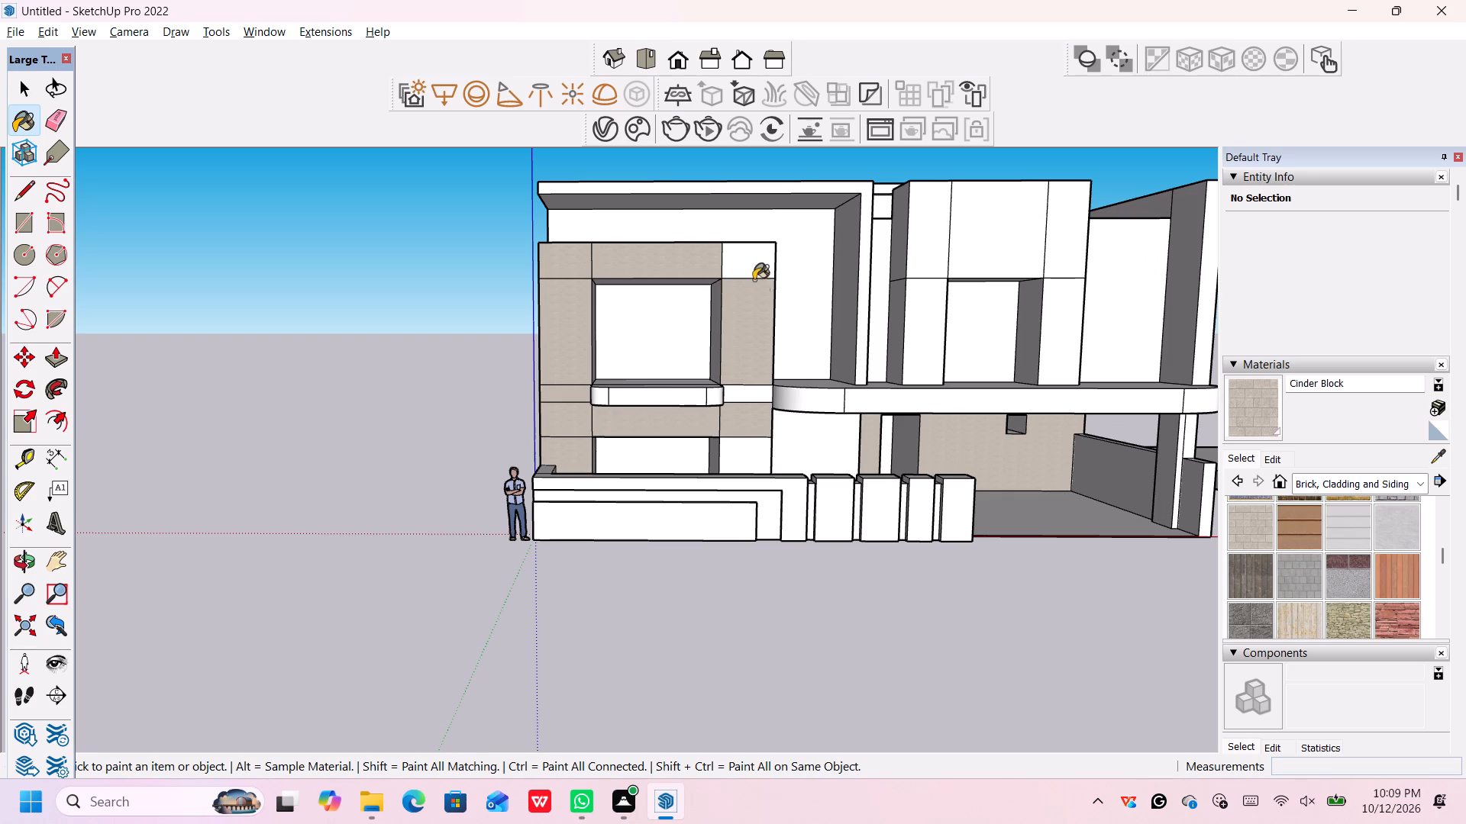
{"action": "left_click", "coordinate": [741, 395]}
{"action": "left_click", "coordinate": [743, 454]}
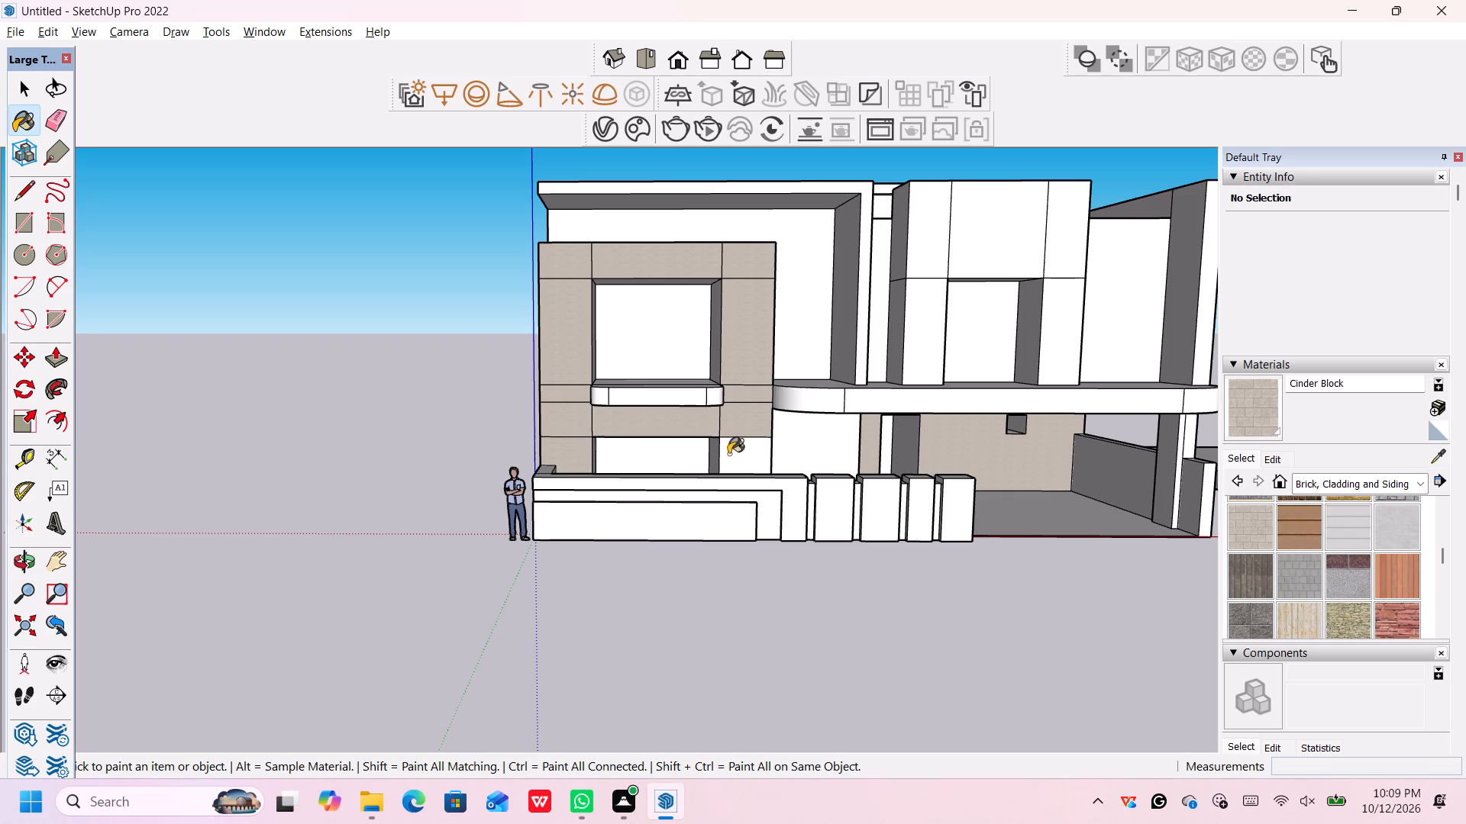
Paint the back wall and both side reveals of the front block's ground-floor opening with Cinder Block.
{"action": "left_click", "coordinate": [696, 453]}
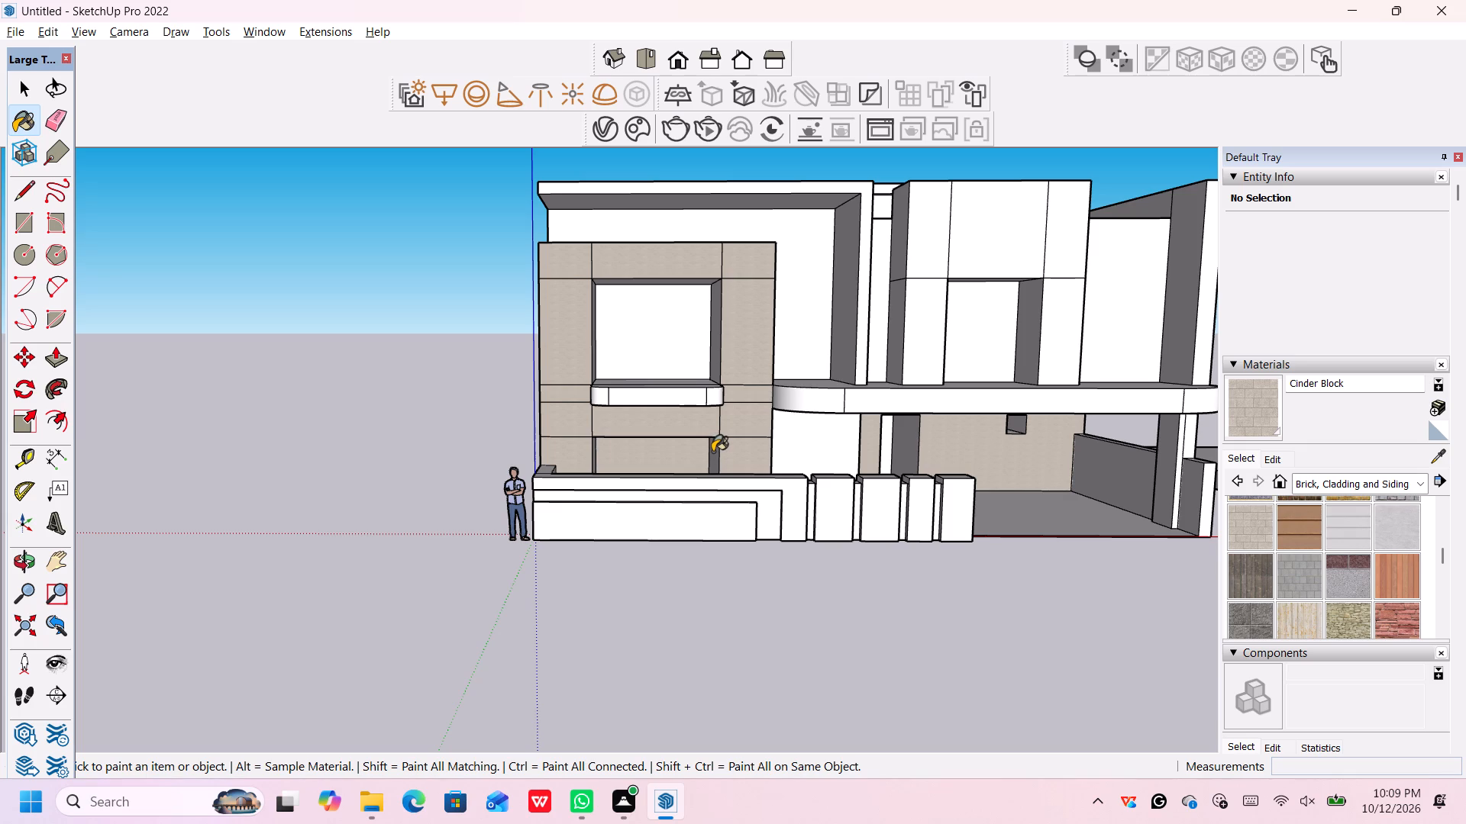
{"action": "left_click", "coordinate": [712, 452]}
{"action": "left_click", "coordinate": [593, 452]}
Paint the upper balcony recess of the front block with Cinder Block: back wall, side reveals, soffit and recess floor.
{"action": "left_click", "coordinate": [659, 337]}
{"action": "middle_click_drag", "start_coordinate": [641, 331], "coordinate": [599, 333]}
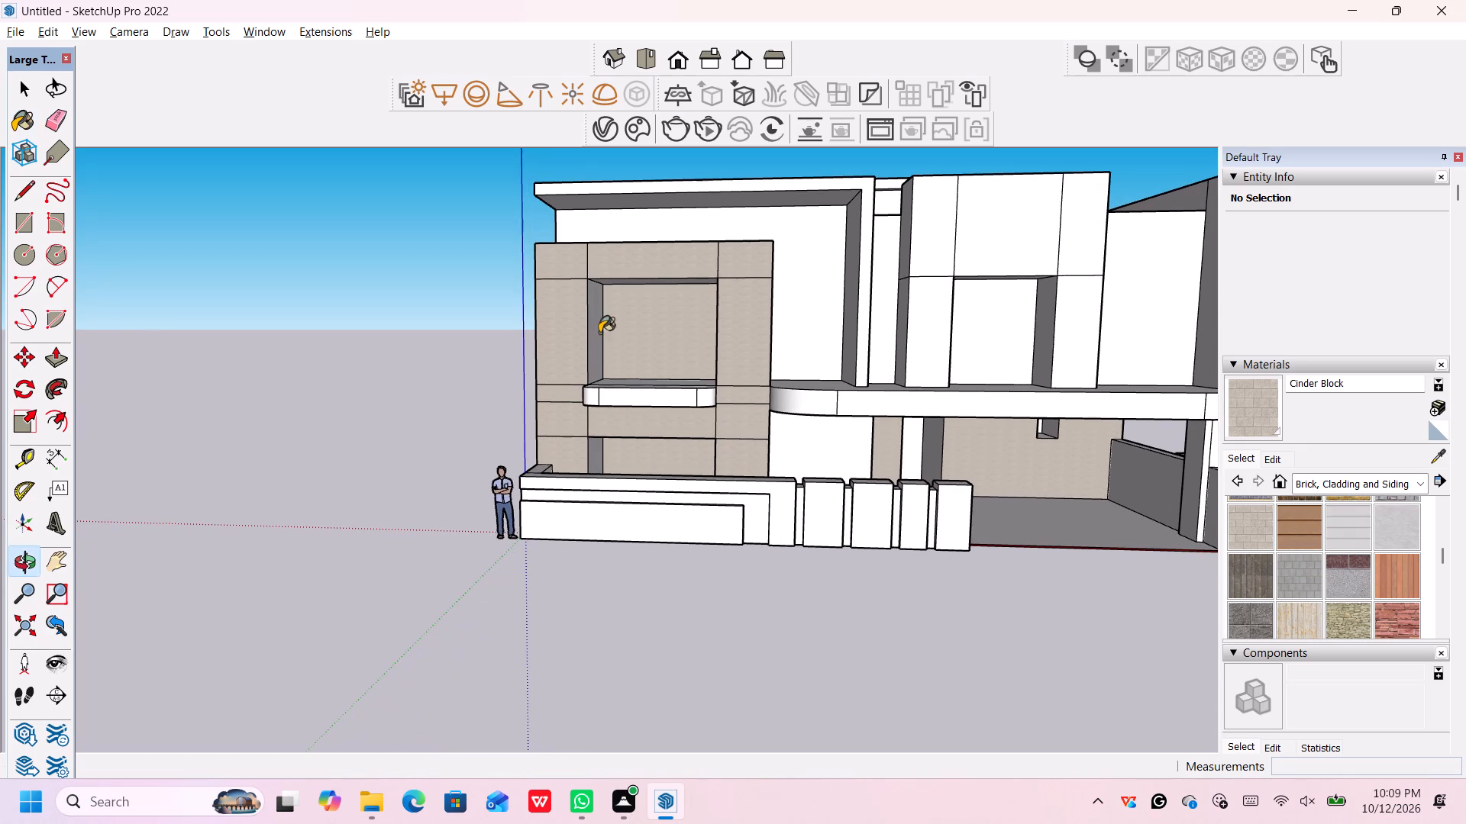
{"action": "left_click", "coordinate": [592, 327]}
{"action": "left_click", "coordinate": [654, 281]}
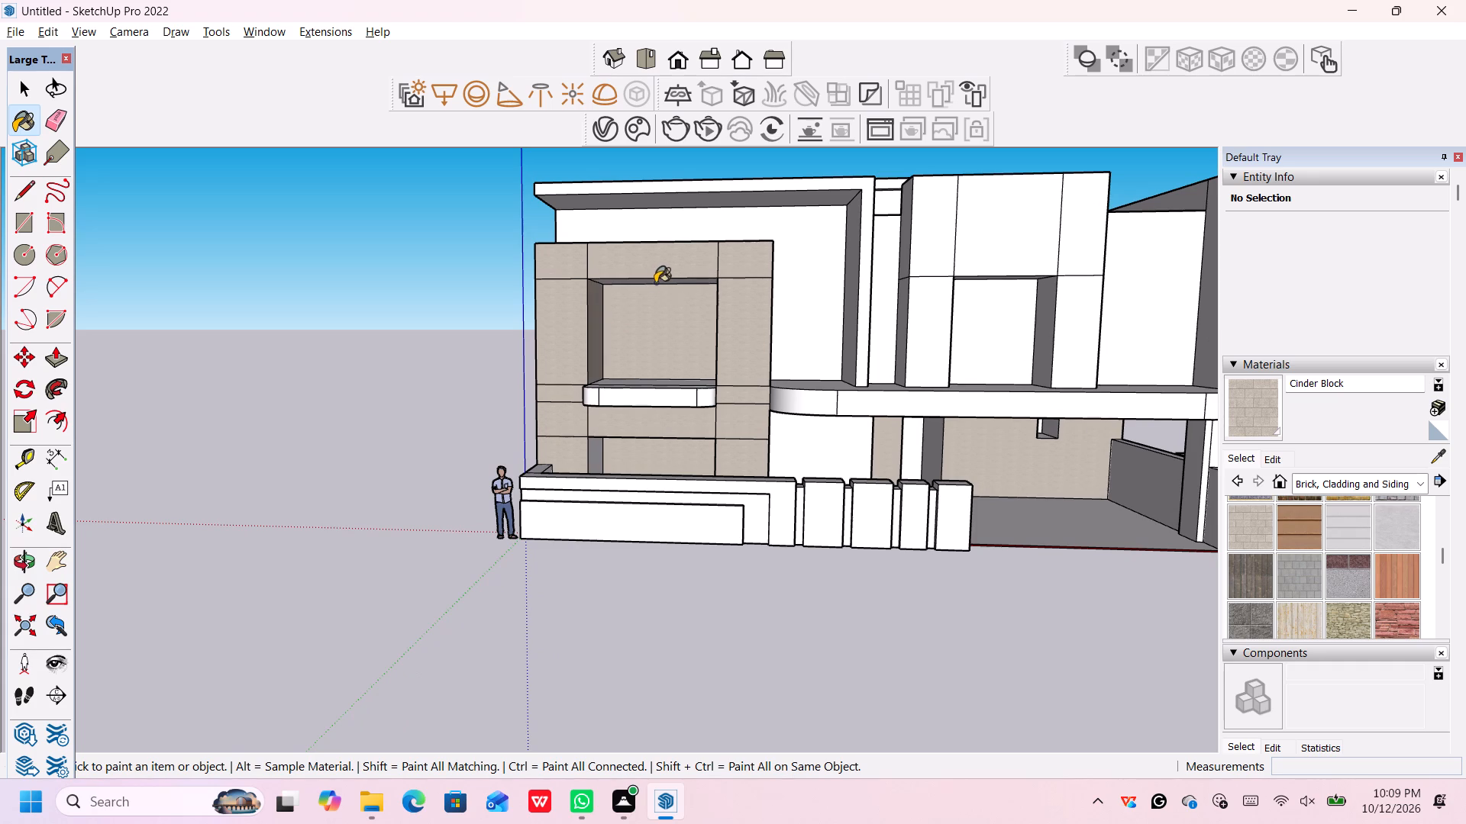
{"action": "middle_click_drag", "start_coordinate": [674, 327], "coordinate": [805, 360]}
{"action": "left_click", "coordinate": [710, 335]}
{"action": "left_click", "coordinate": [658, 382]}
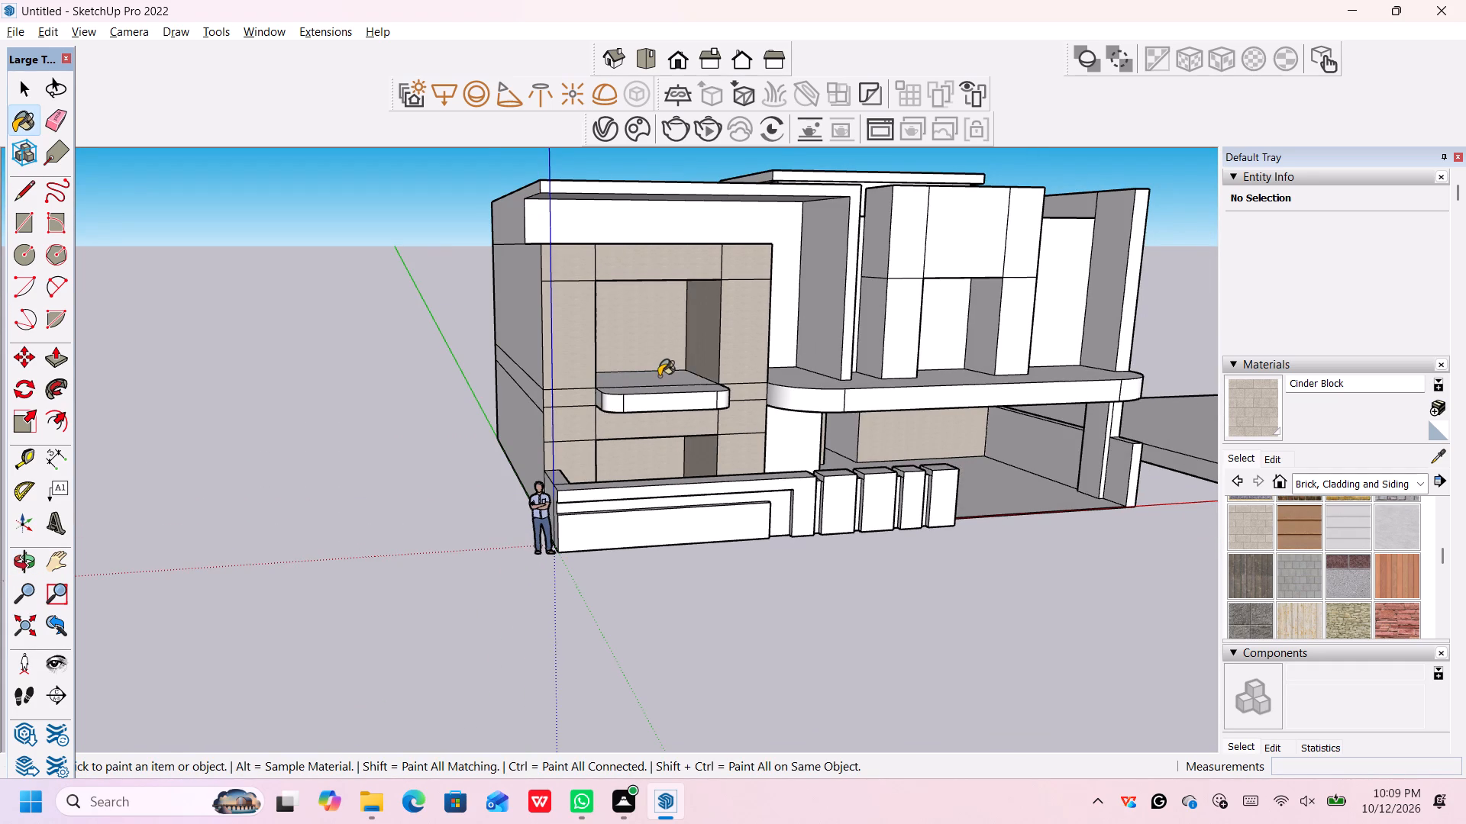
Paint the floor of the front block's ground-floor opening with Cinder Block.
{"action": "scroll", "coordinate": [660, 374], "scroll_direction": "down", "scroll_amount": 4}
{"action": "middle_click_drag", "start_coordinate": [660, 374], "coordinate": [657, 370]}
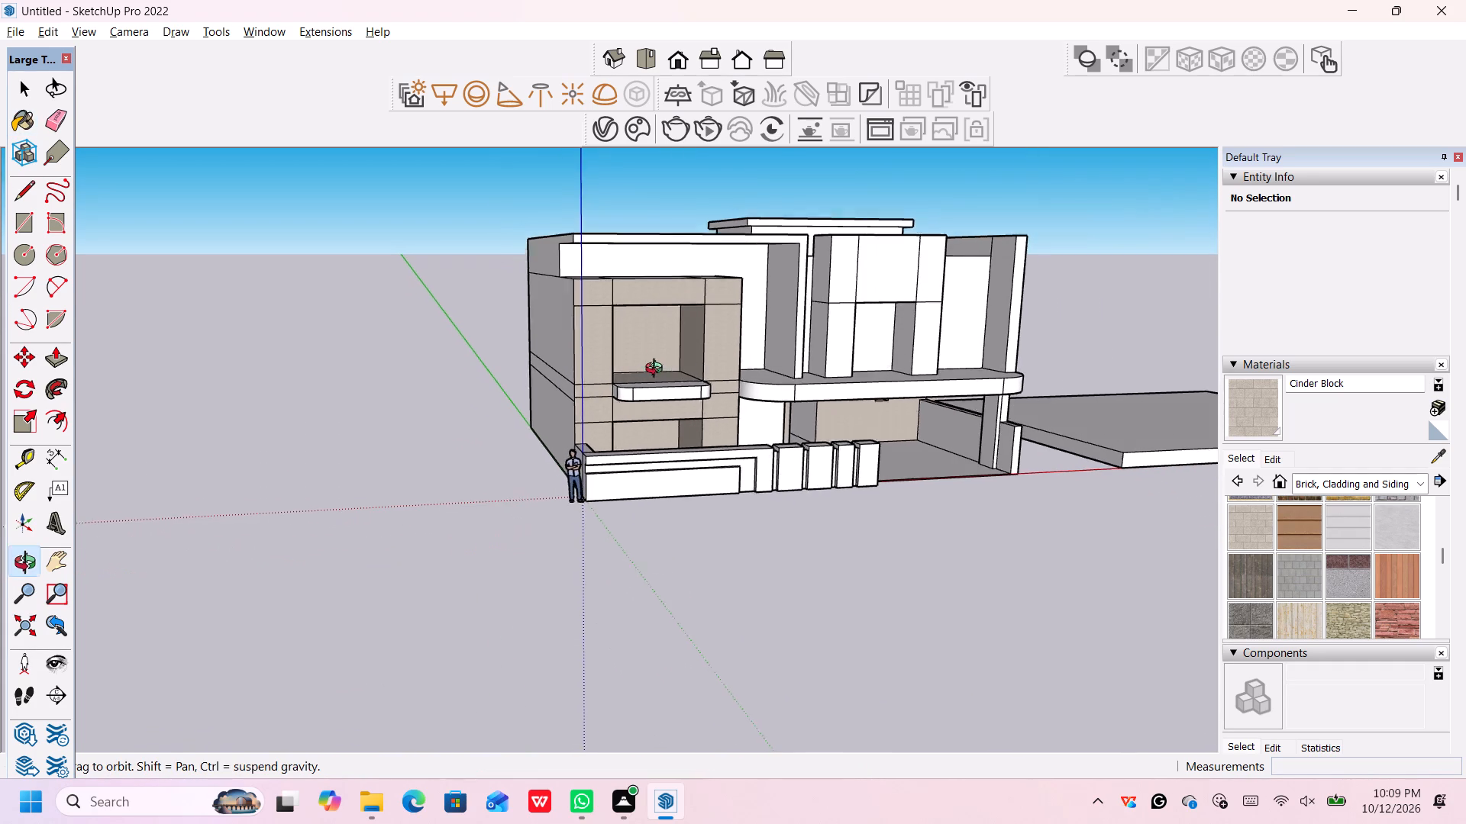
{"action": "middle_click_drag", "start_coordinate": [657, 370], "coordinate": [645, 359]}
{"action": "middle_click_drag", "start_coordinate": [682, 426], "coordinate": [693, 545]}
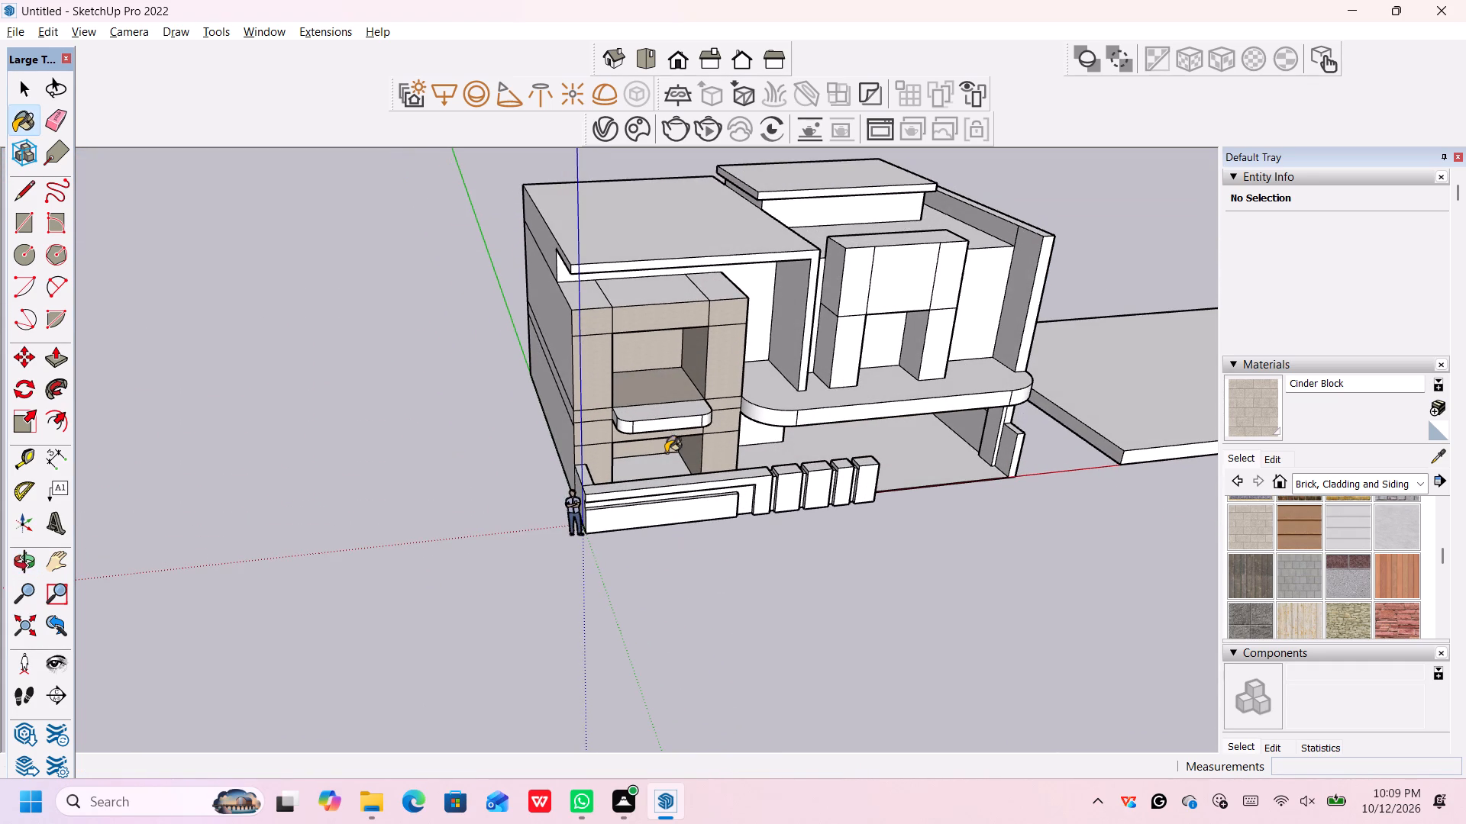
{"action": "left_click", "coordinate": [664, 459]}
Paint the three top faces of the projecting front block with Cinder Block.
{"action": "scroll", "coordinate": [687, 452], "scroll_direction": "down", "scroll_amount": 5}
{"action": "middle_click", "coordinate": [752, 562]}
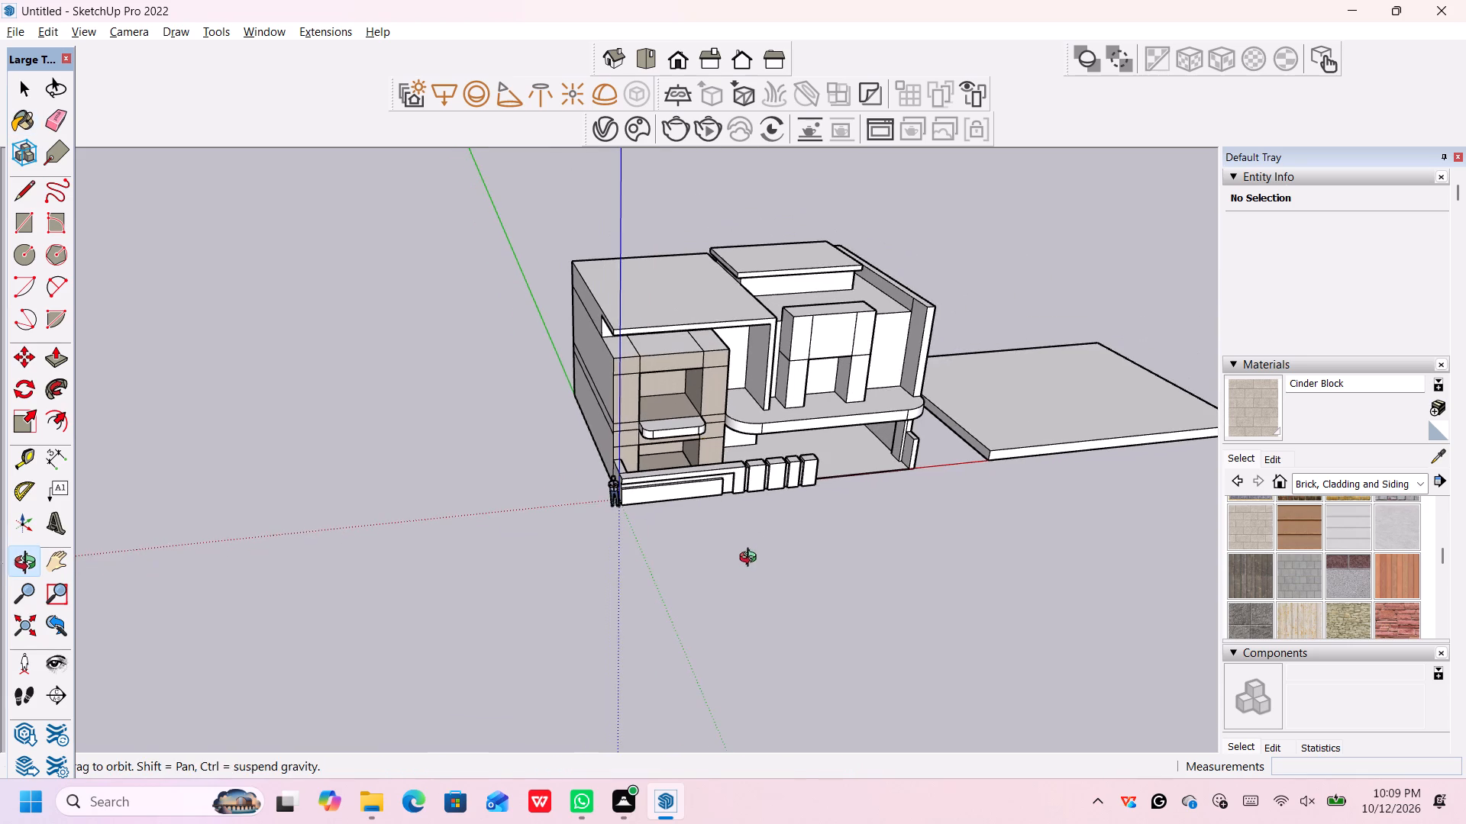
{"action": "left_click", "coordinate": [618, 350]}
{"action": "left_click", "coordinate": [654, 345]}
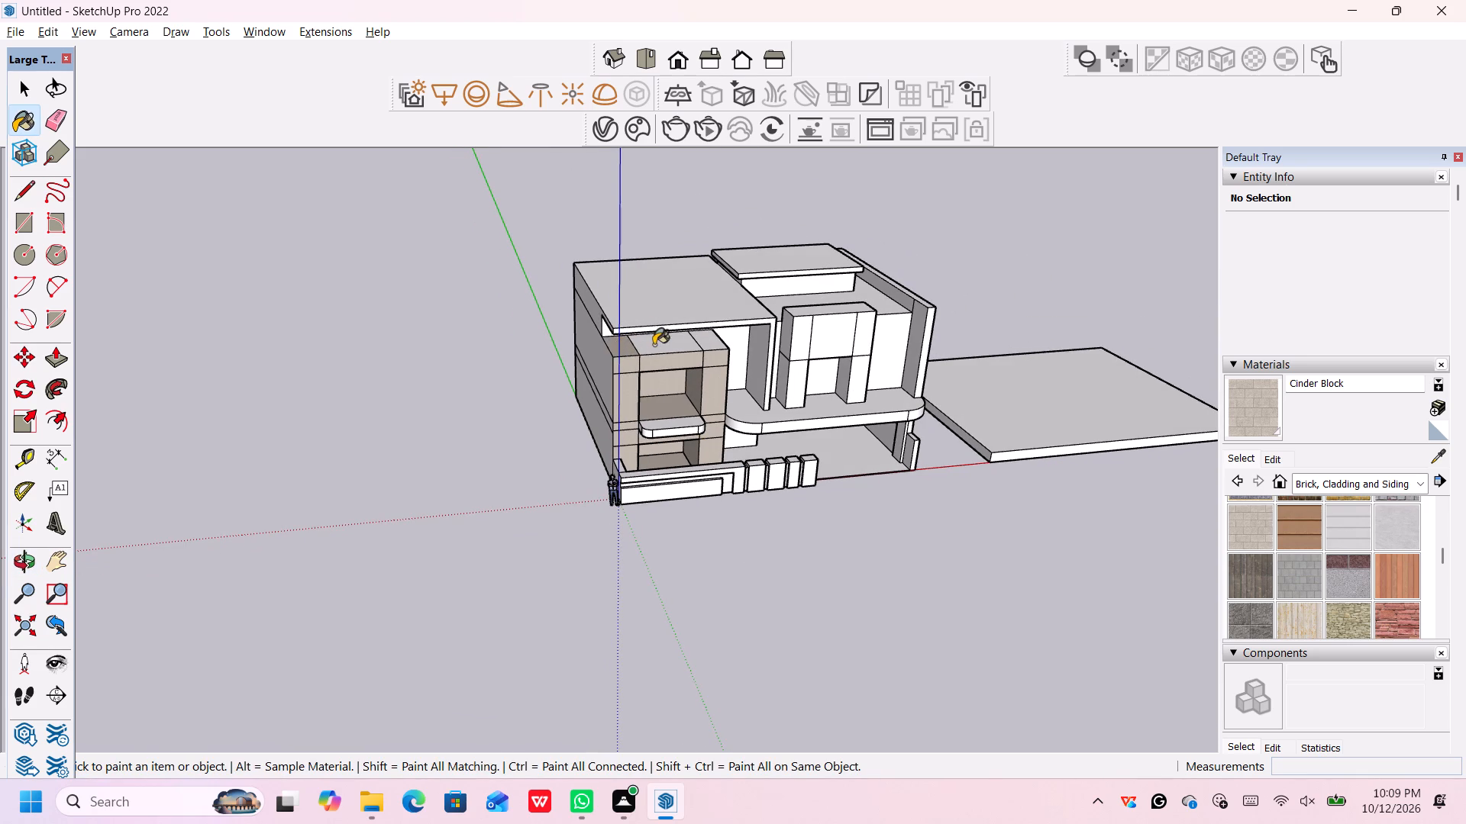
{"action": "left_click", "coordinate": [706, 343]}
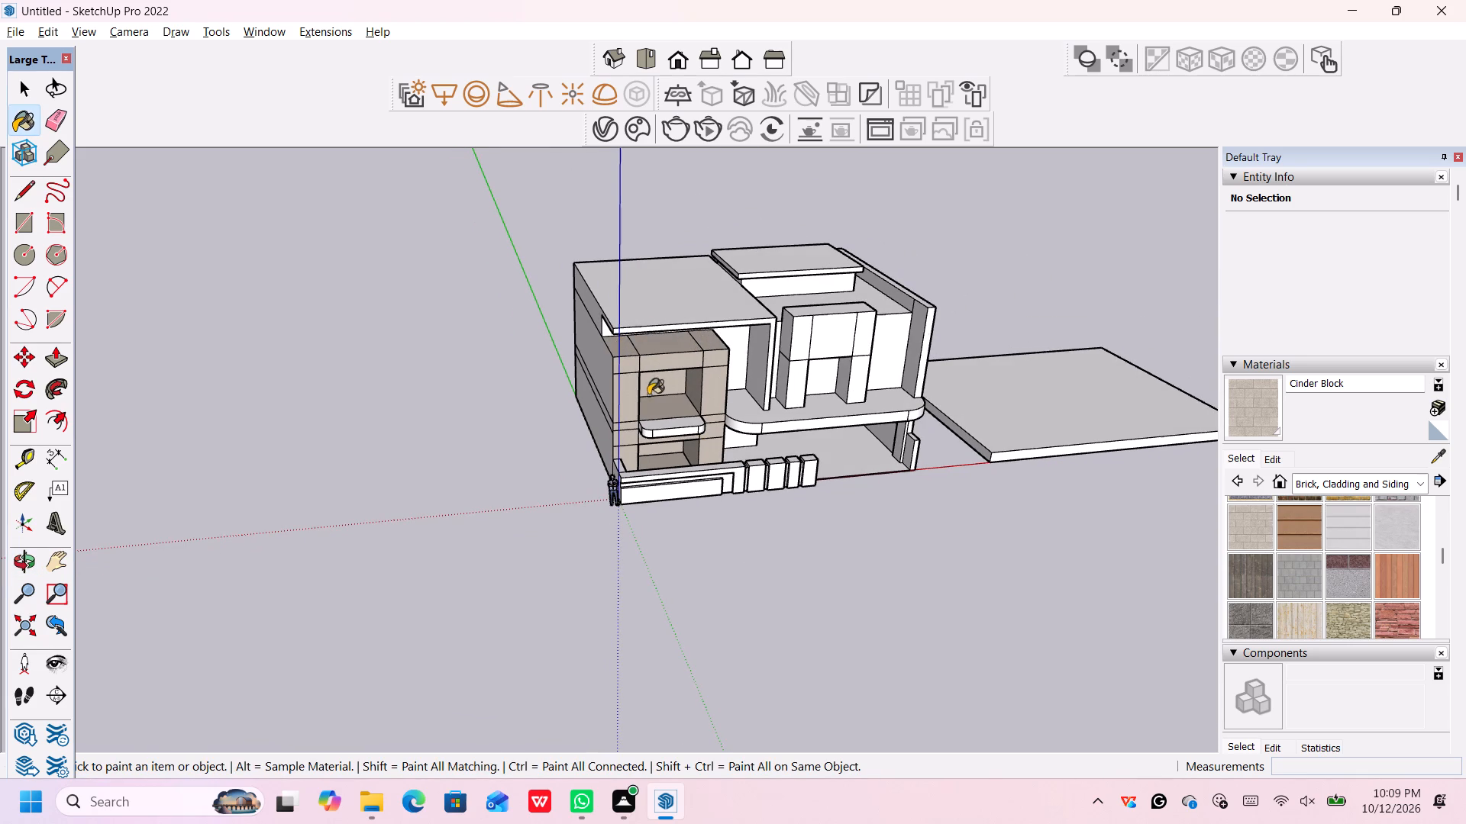
Paint the house's long outer side wall with Cinder Block, covering the upper panel, the narrow middle band and the lower panel.
{"action": "left_click", "coordinate": [603, 378]}
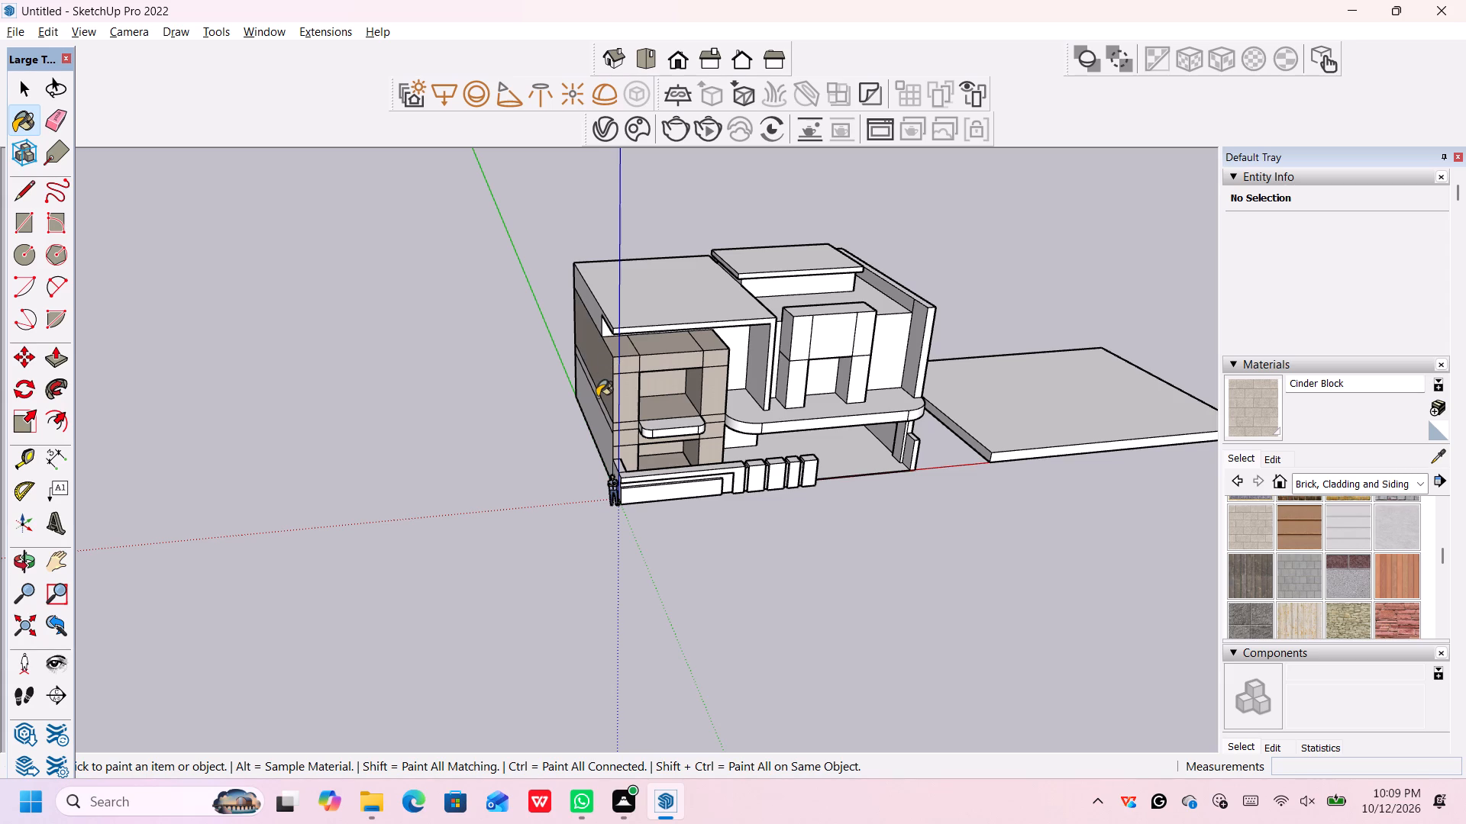
{"action": "left_click", "coordinate": [597, 398]}
{"action": "left_click", "coordinate": [596, 398]}
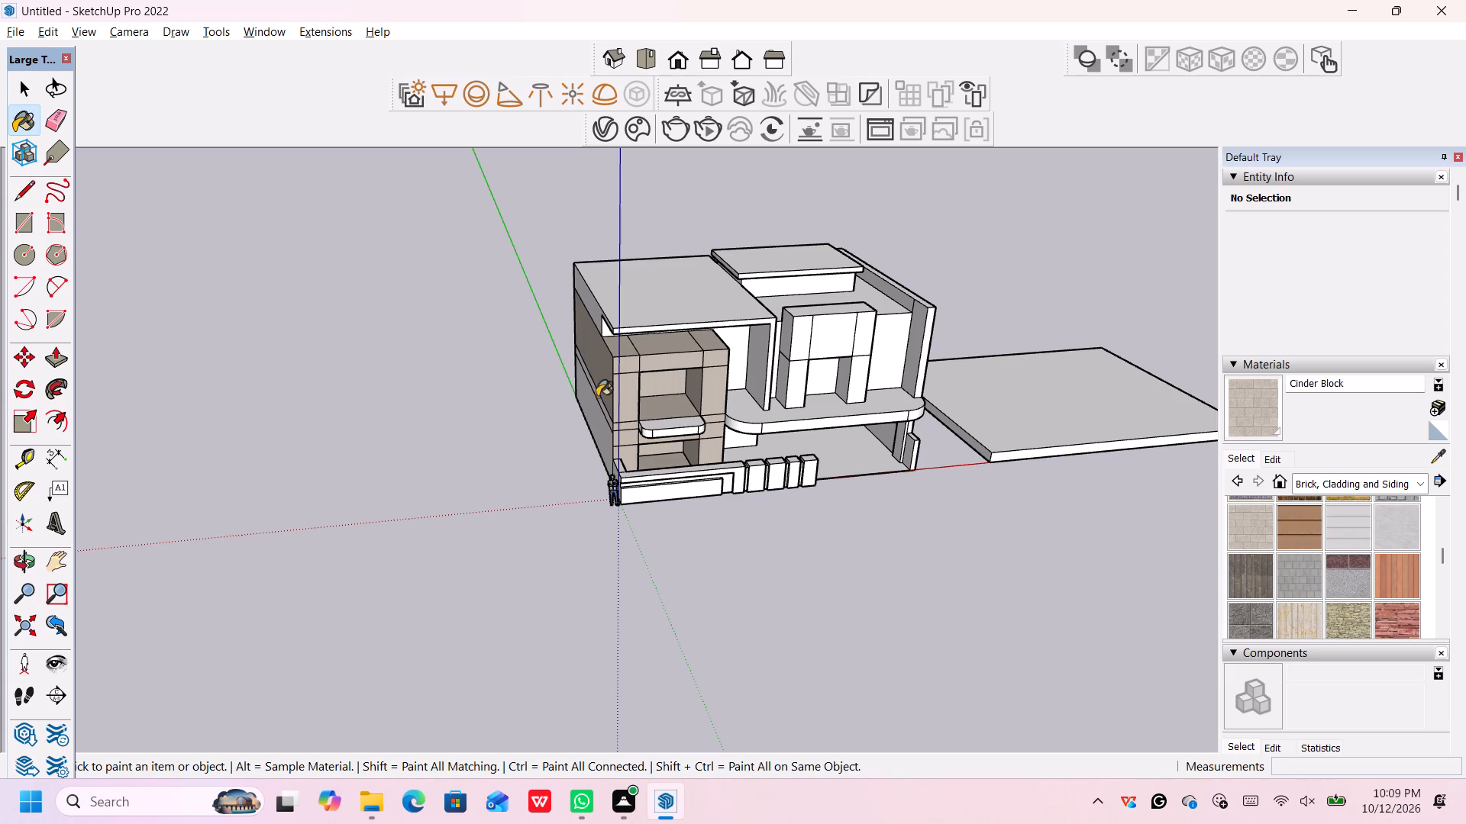
{"action": "scroll", "coordinate": [599, 394], "scroll_direction": "up", "scroll_amount": 10}
{"action": "left_click", "coordinate": [598, 404]}
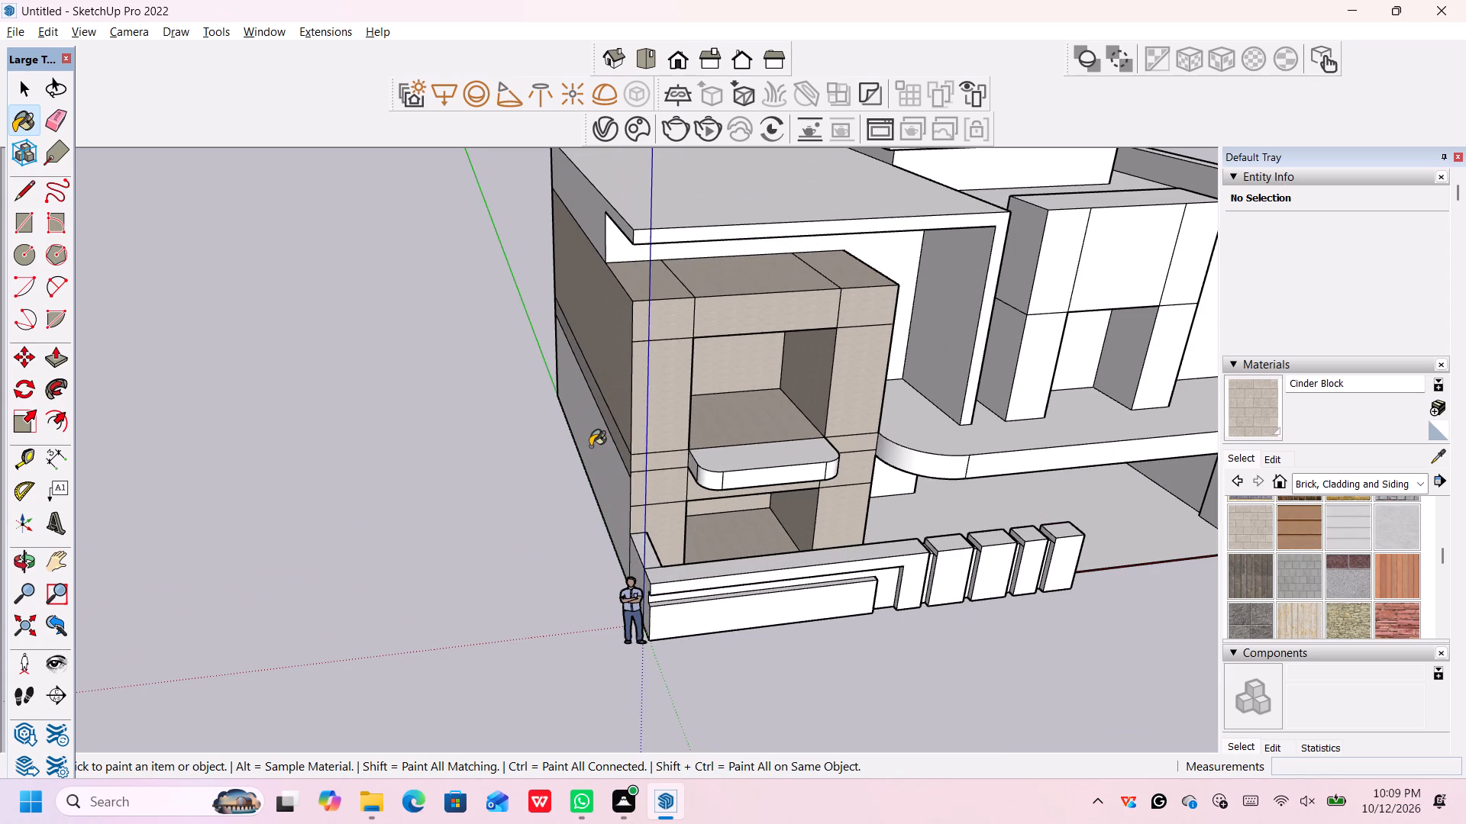
{"action": "left_click", "coordinate": [590, 446]}
Paint the front block's porch-side return faces with Cinder Block, both above and below the curved first-floor slab.
{"action": "scroll", "coordinate": [601, 438], "scroll_direction": "down", "scroll_amount": 7}
{"action": "scroll", "coordinate": [875, 571], "scroll_direction": "down", "scroll_amount": 2}
{"action": "middle_click_drag", "start_coordinate": [951, 580], "coordinate": [940, 568]}
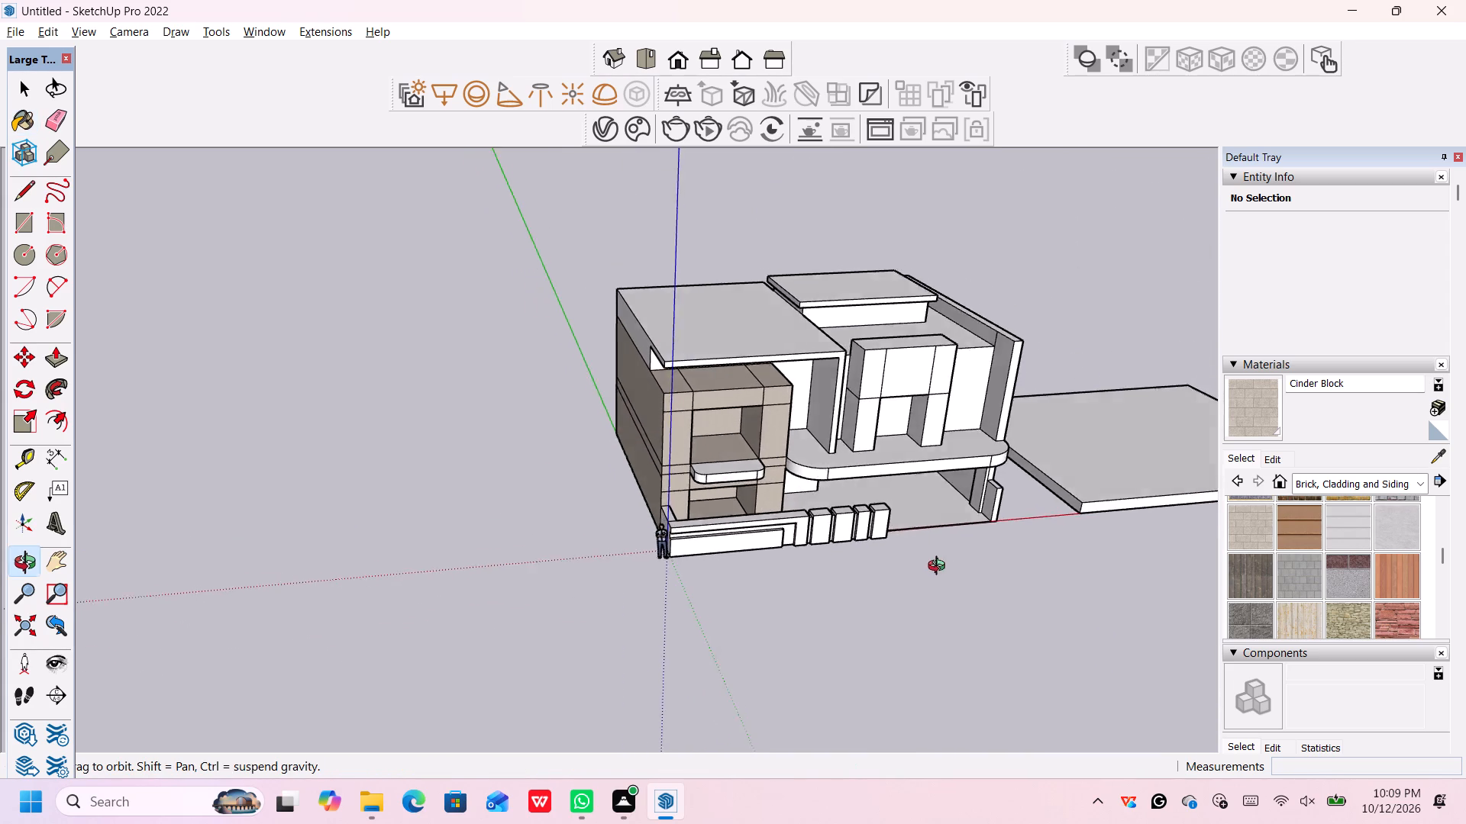
{"action": "middle_click_drag", "start_coordinate": [940, 568], "coordinate": [743, 417]}
{"action": "scroll", "coordinate": [749, 429], "scroll_direction": "up", "scroll_amount": 5}
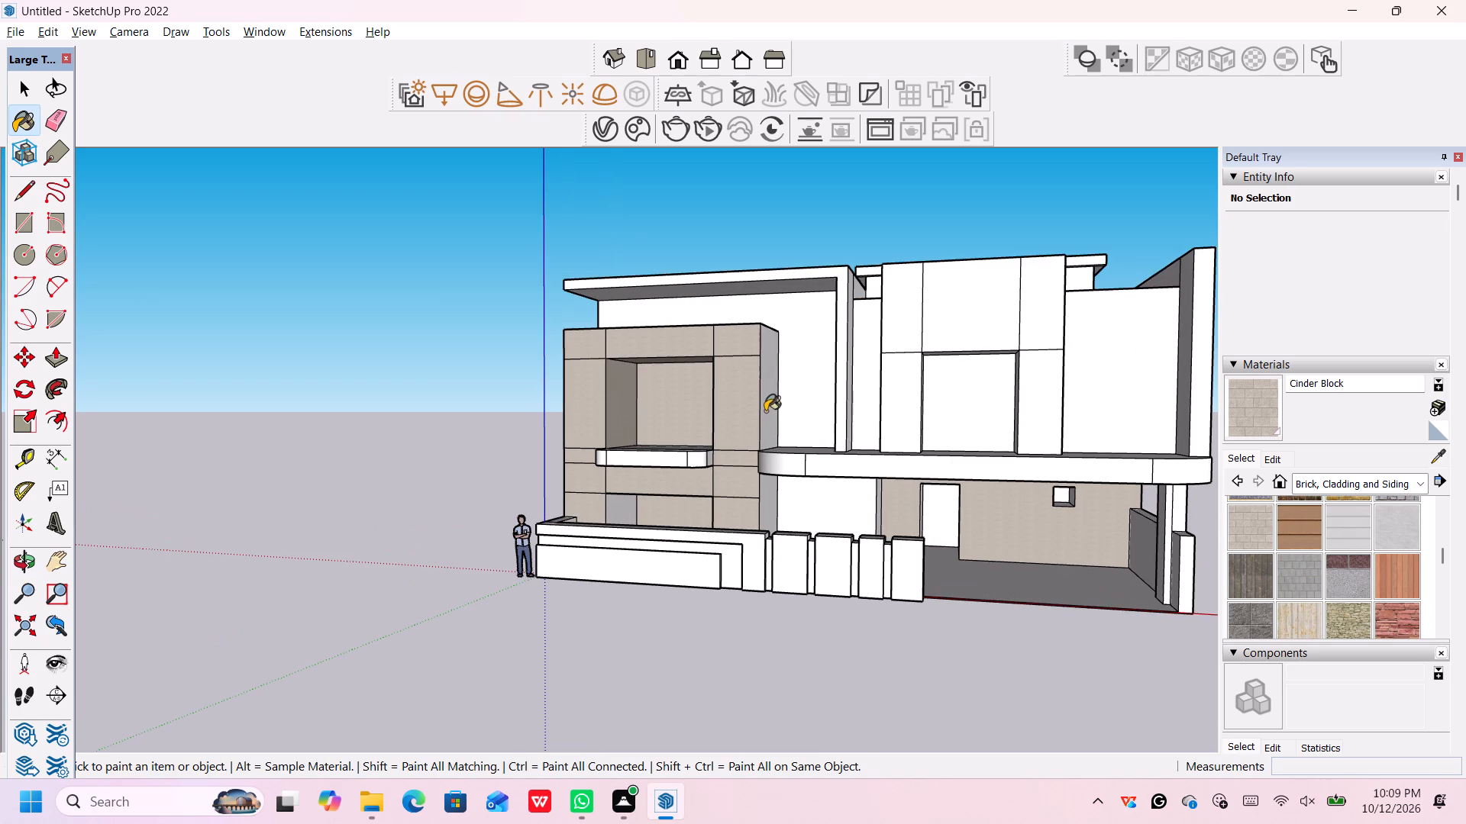
{"action": "left_click", "coordinate": [767, 409]}
{"action": "left_click", "coordinate": [771, 493]}
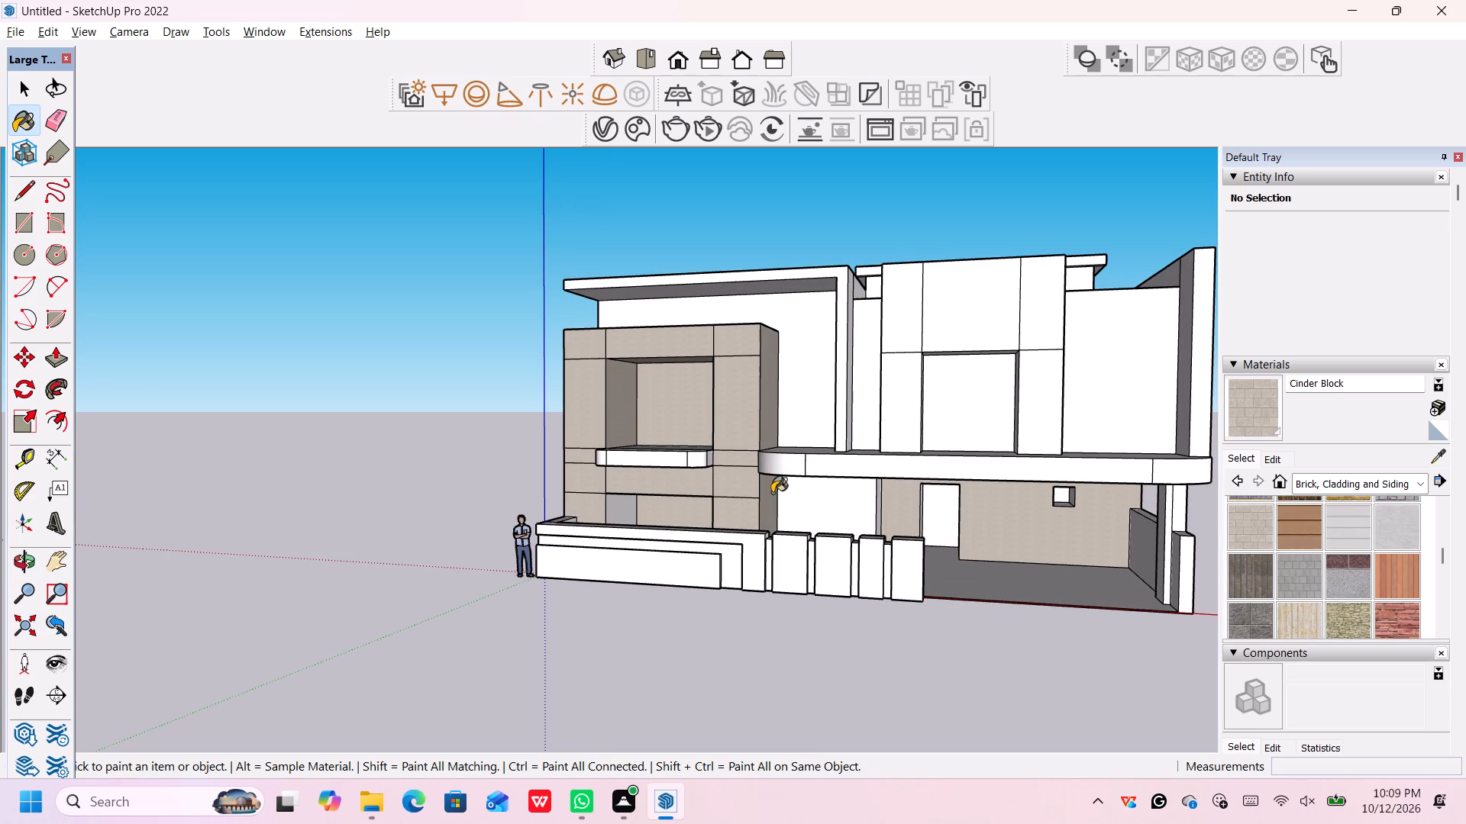
Paint the porch corner column's front and inner side faces with Cinder Block.
{"action": "scroll", "coordinate": [772, 493], "scroll_direction": "down", "scroll_amount": 7}
{"action": "scroll", "coordinate": [920, 538], "scroll_direction": "down", "scroll_amount": 4}
{"action": "middle_click_drag", "start_coordinate": [954, 640], "coordinate": [954, 644]}
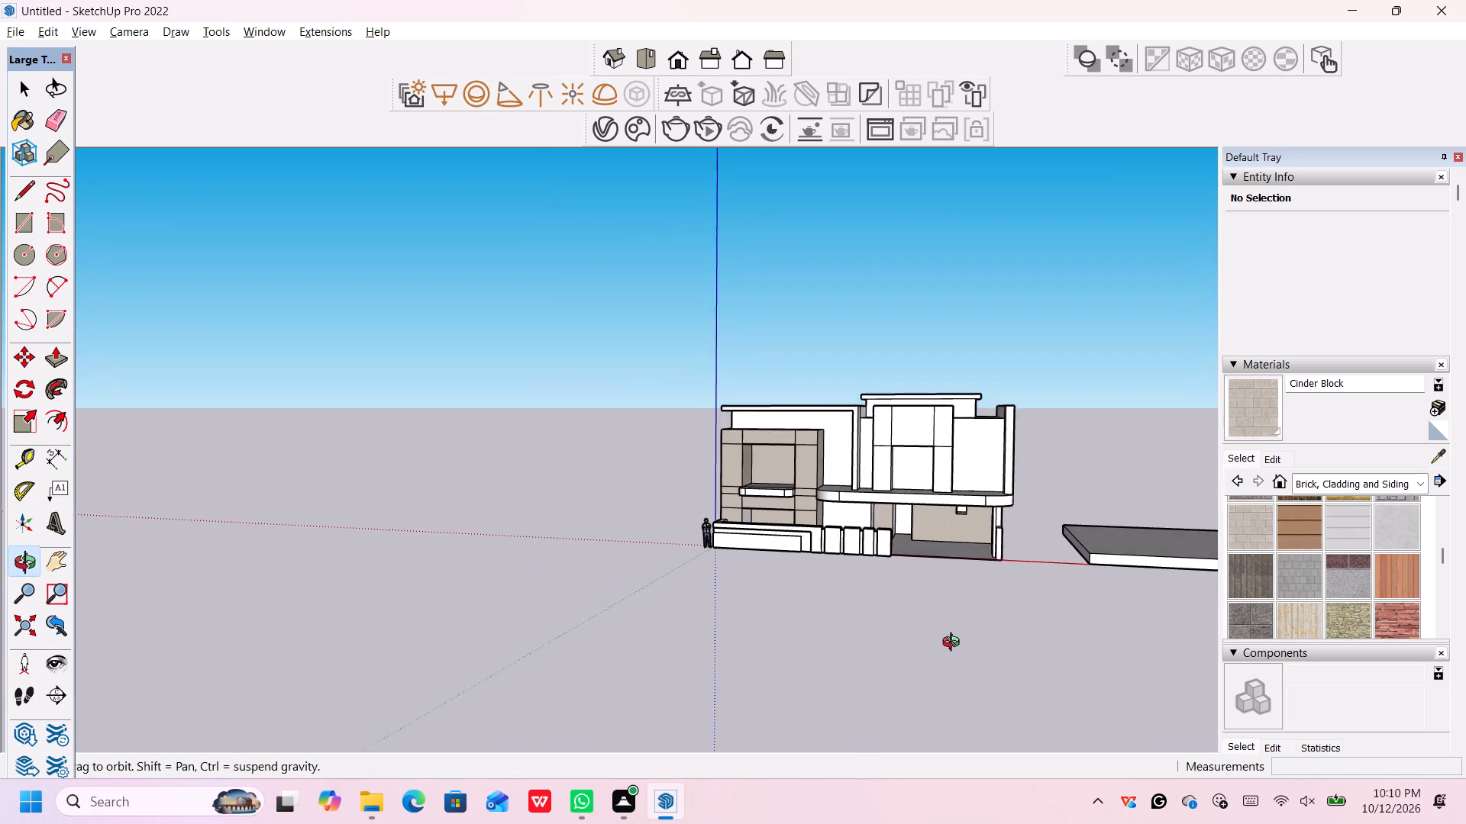
{"action": "middle_click_drag", "start_coordinate": [954, 644], "coordinate": [963, 654]}
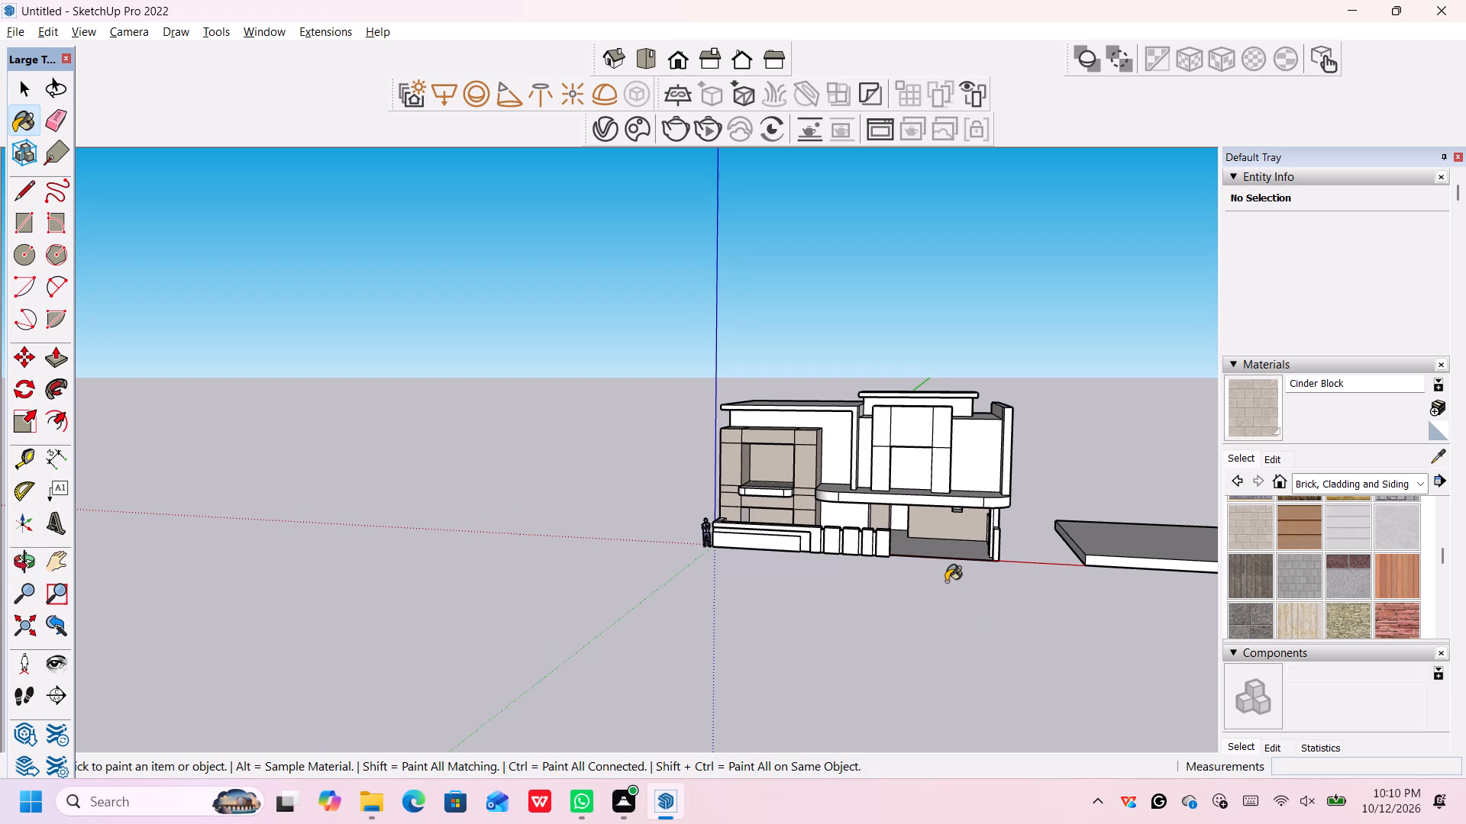
{"action": "middle_click_drag", "start_coordinate": [946, 581], "coordinate": [1079, 619]}
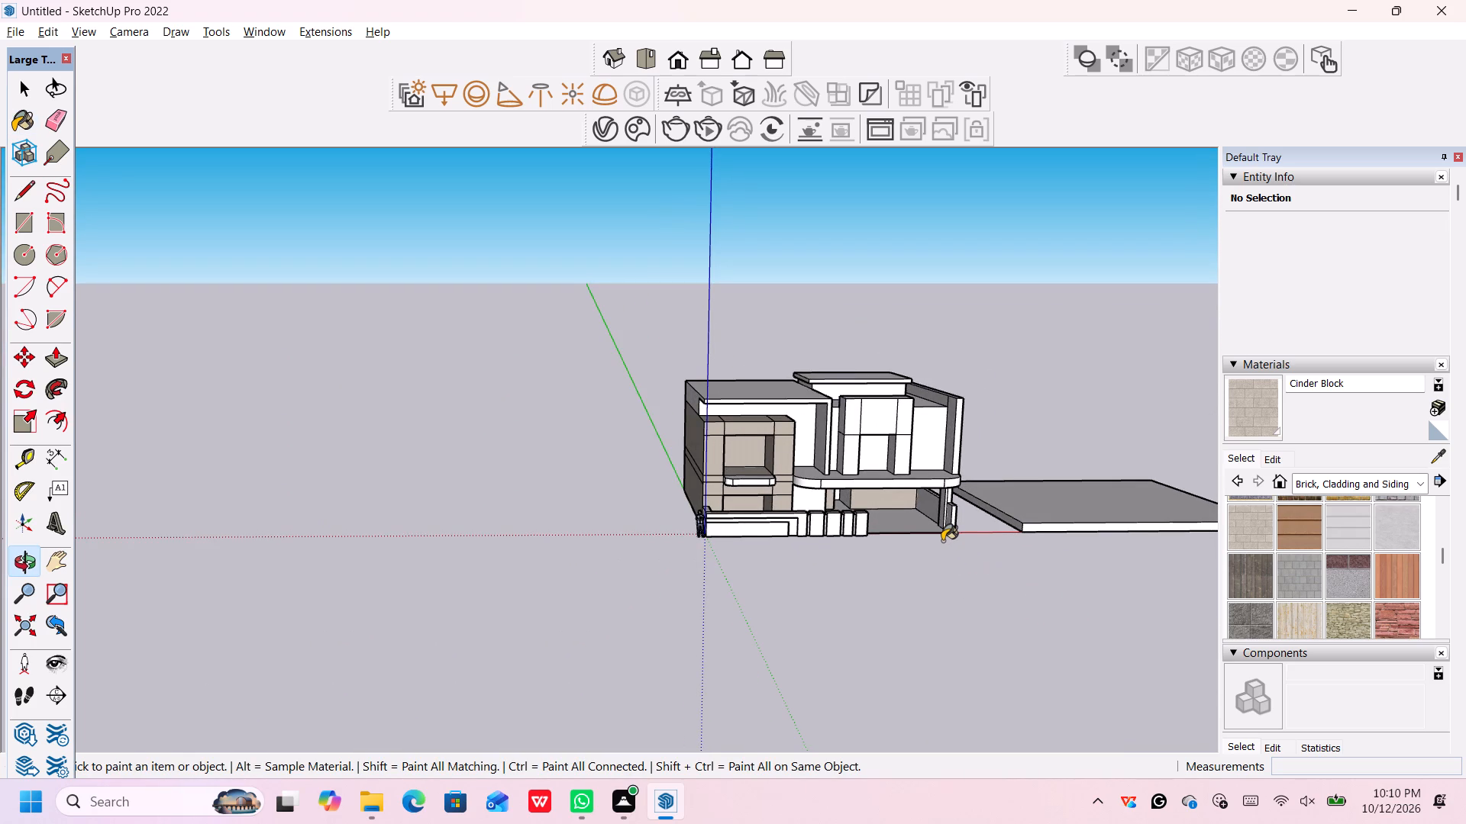
{"action": "scroll", "coordinate": [945, 541], "scroll_direction": "up", "scroll_amount": 16}
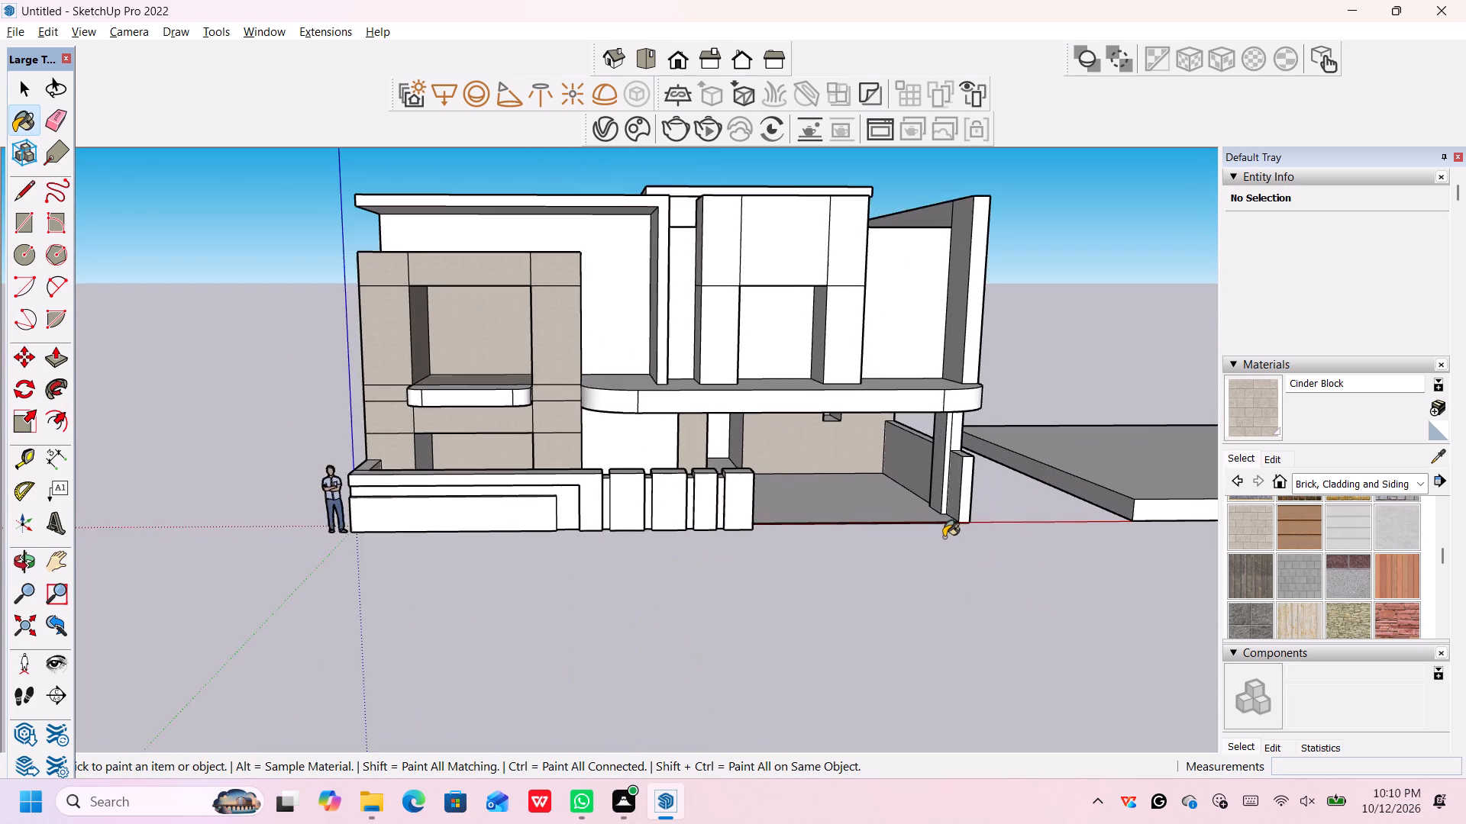
{"action": "scroll", "coordinate": [944, 537], "scroll_direction": "up", "scroll_amount": 12}
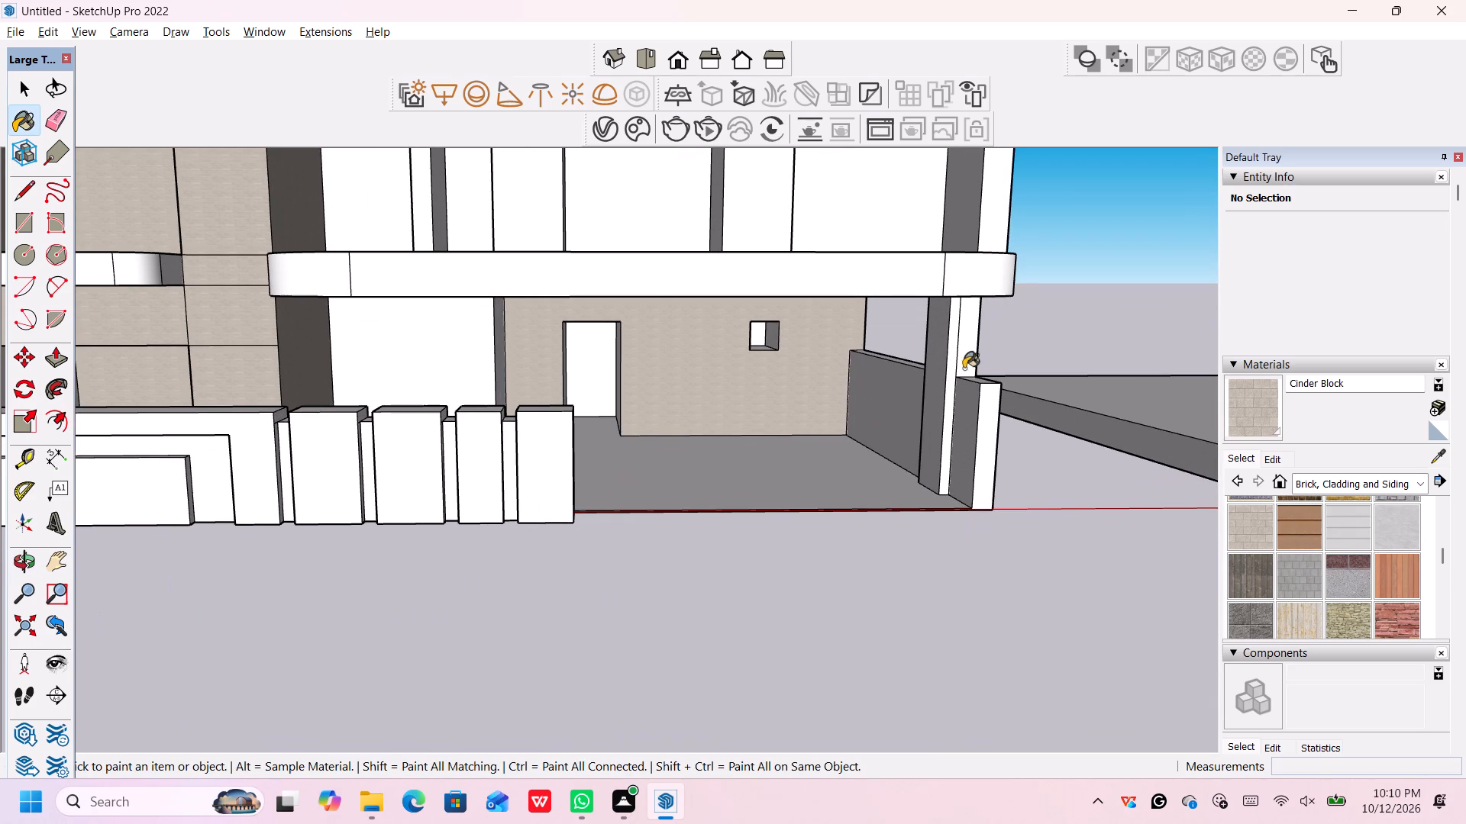
{"action": "middle_click_drag", "start_coordinate": [960, 365], "coordinate": [867, 379]}
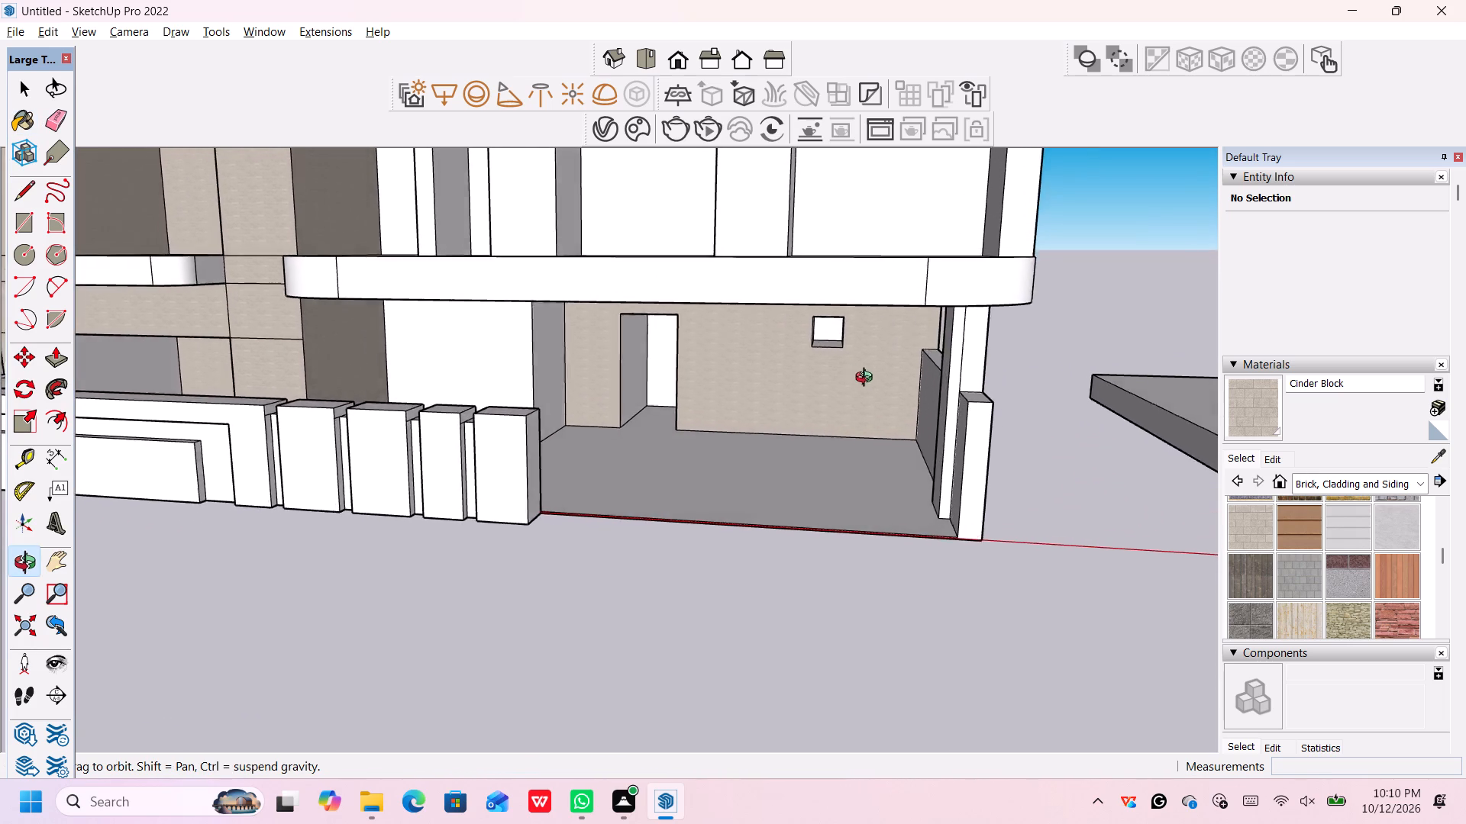
{"action": "middle_click_drag", "start_coordinate": [867, 379], "coordinate": [928, 404]}
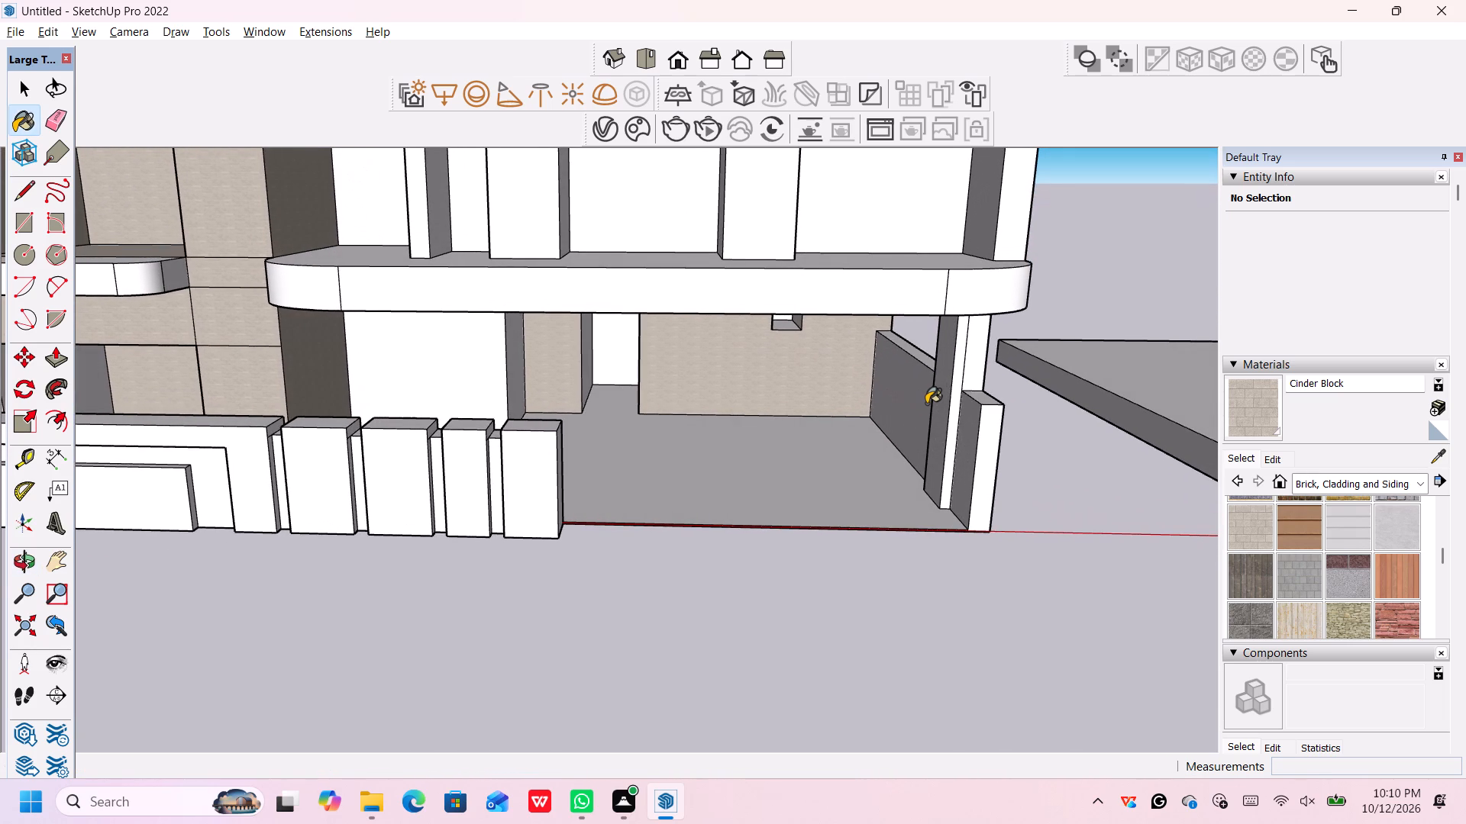
{"action": "left_click", "coordinate": [945, 394]}
{"action": "left_click", "coordinate": [956, 388]}
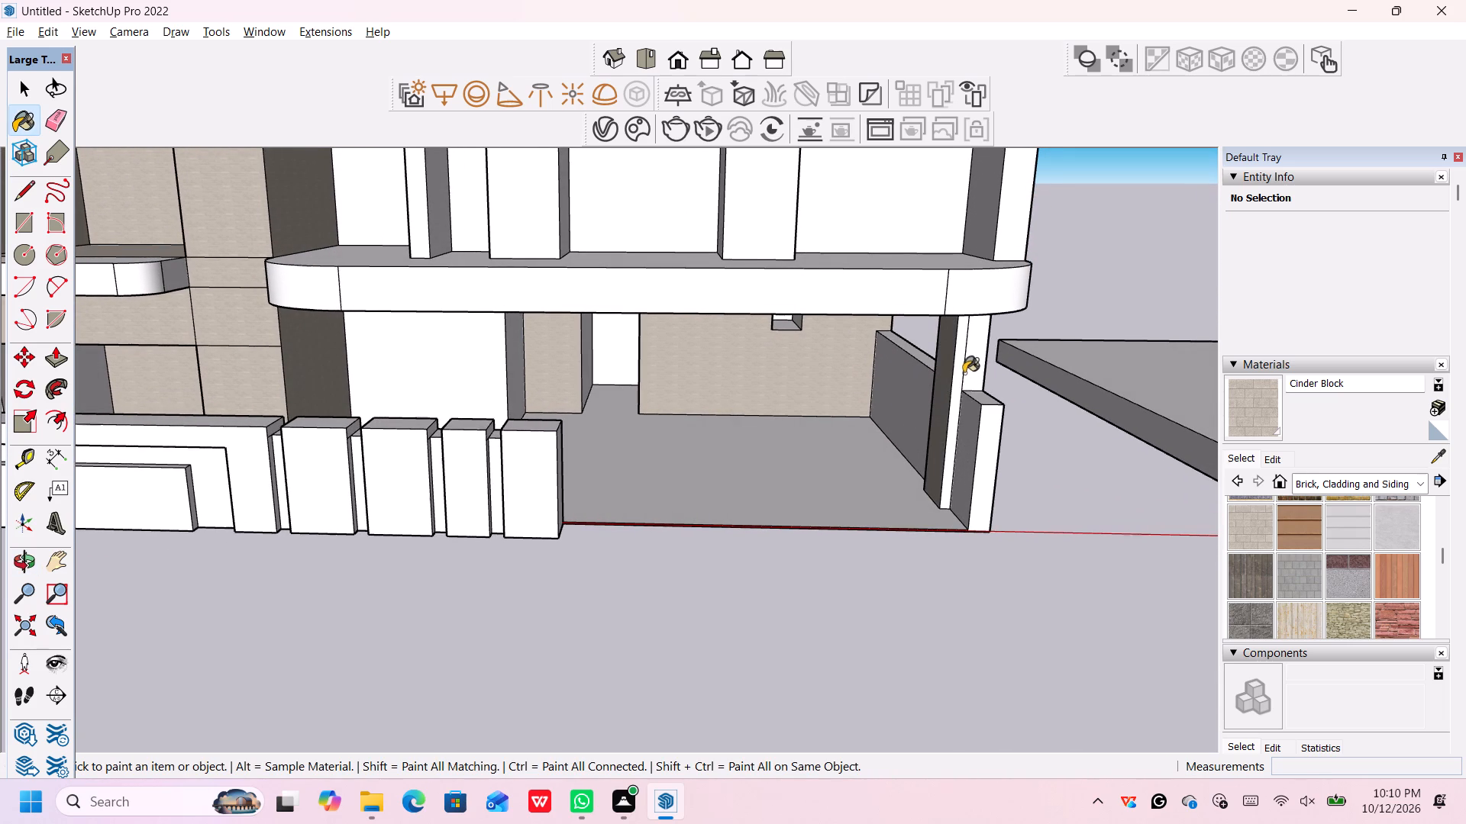
{"action": "left_click", "coordinate": [966, 371]}
Paint the porch corner column's outer side face with Cinder Block.
{"action": "scroll", "coordinate": [985, 367], "scroll_direction": "down", "scroll_amount": 9}
{"action": "middle_click_drag", "start_coordinate": [1025, 396], "coordinate": [1012, 396]}
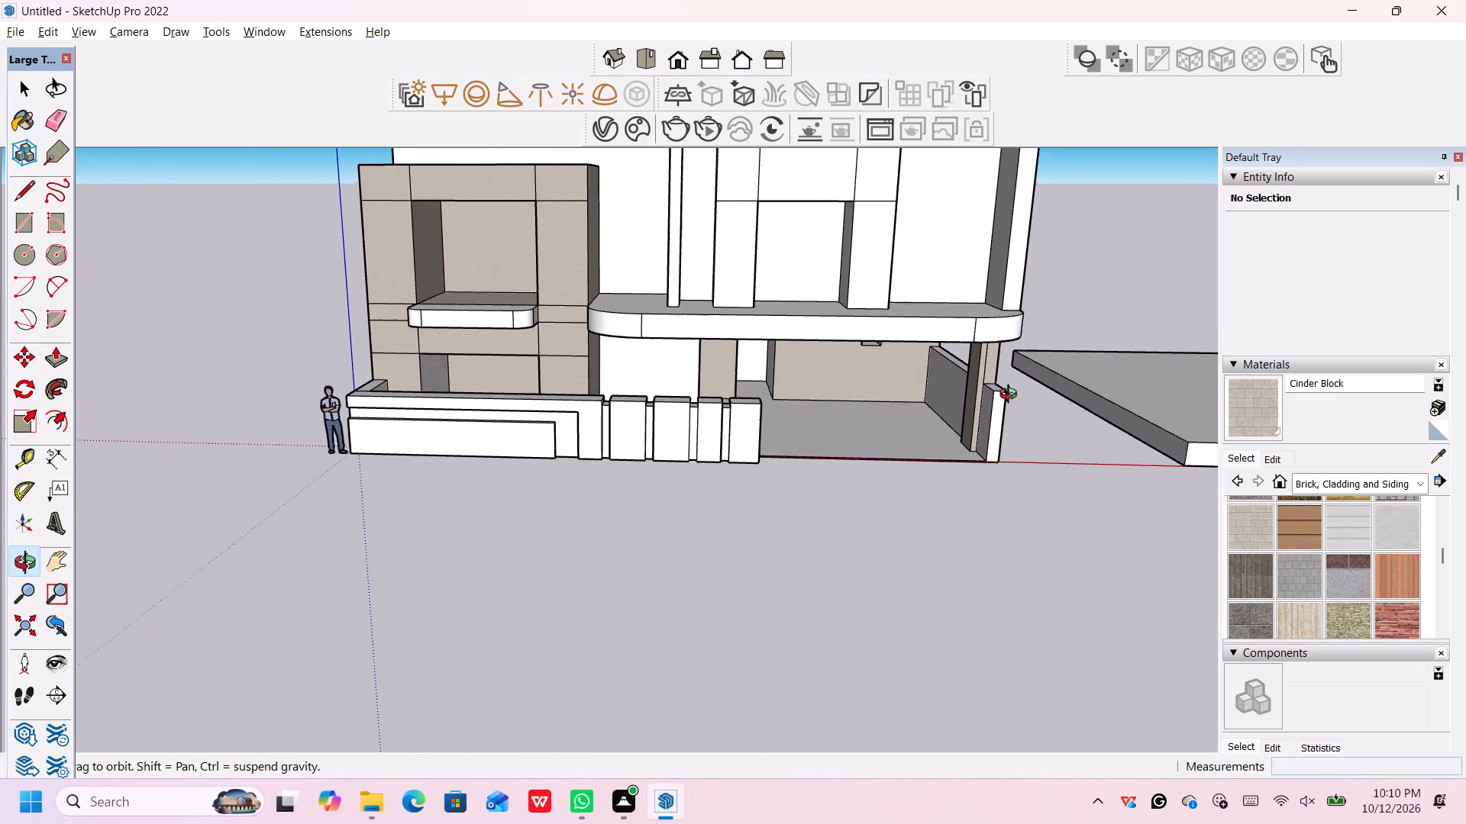
{"action": "middle_click_drag", "start_coordinate": [1012, 396], "coordinate": [970, 398]}
{"action": "middle_click_drag", "start_coordinate": [950, 383], "coordinate": [927, 369]}
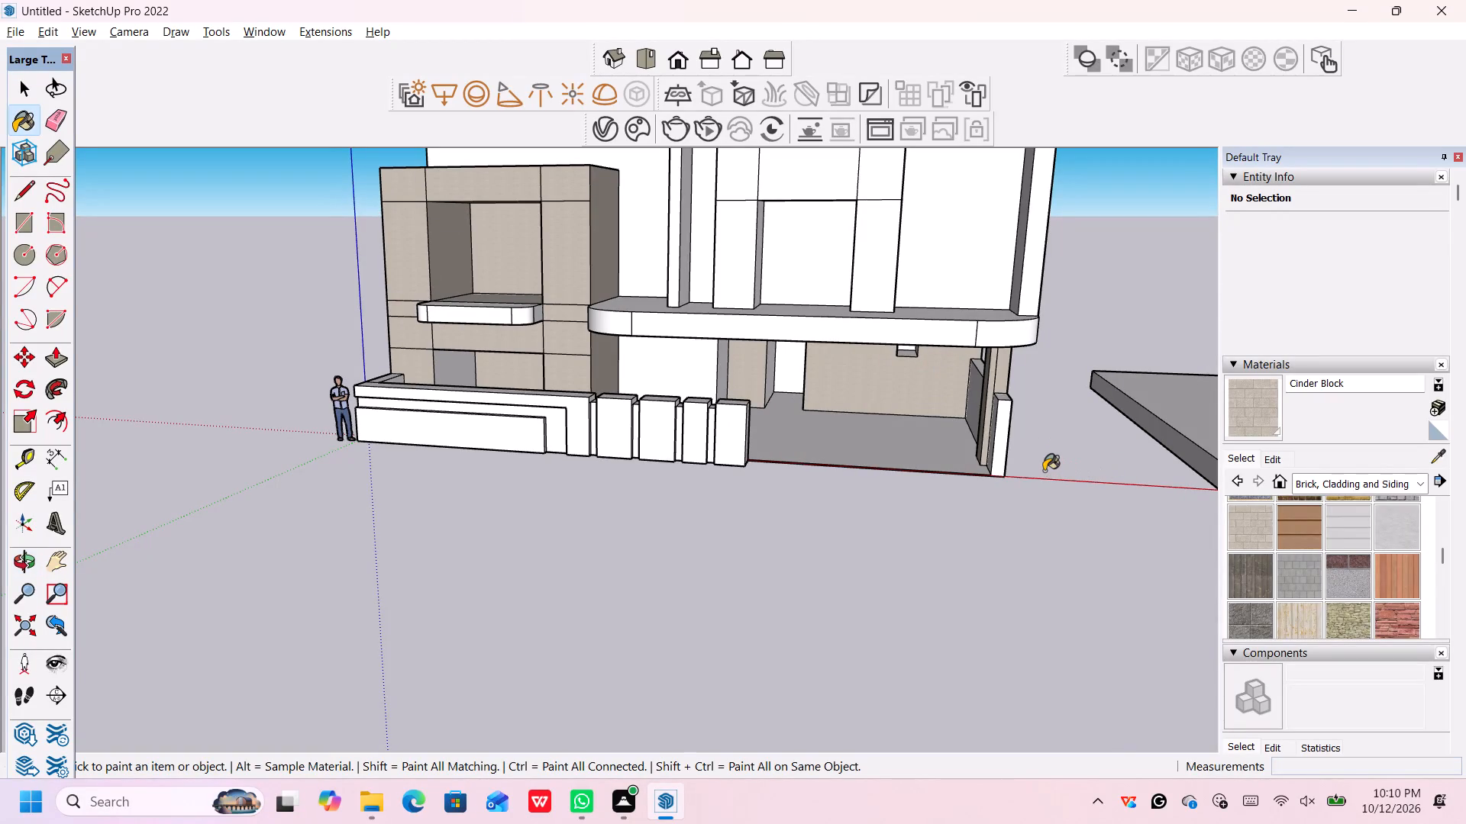
{"action": "middle_click_drag", "start_coordinate": [1033, 457], "coordinate": [731, 381]}
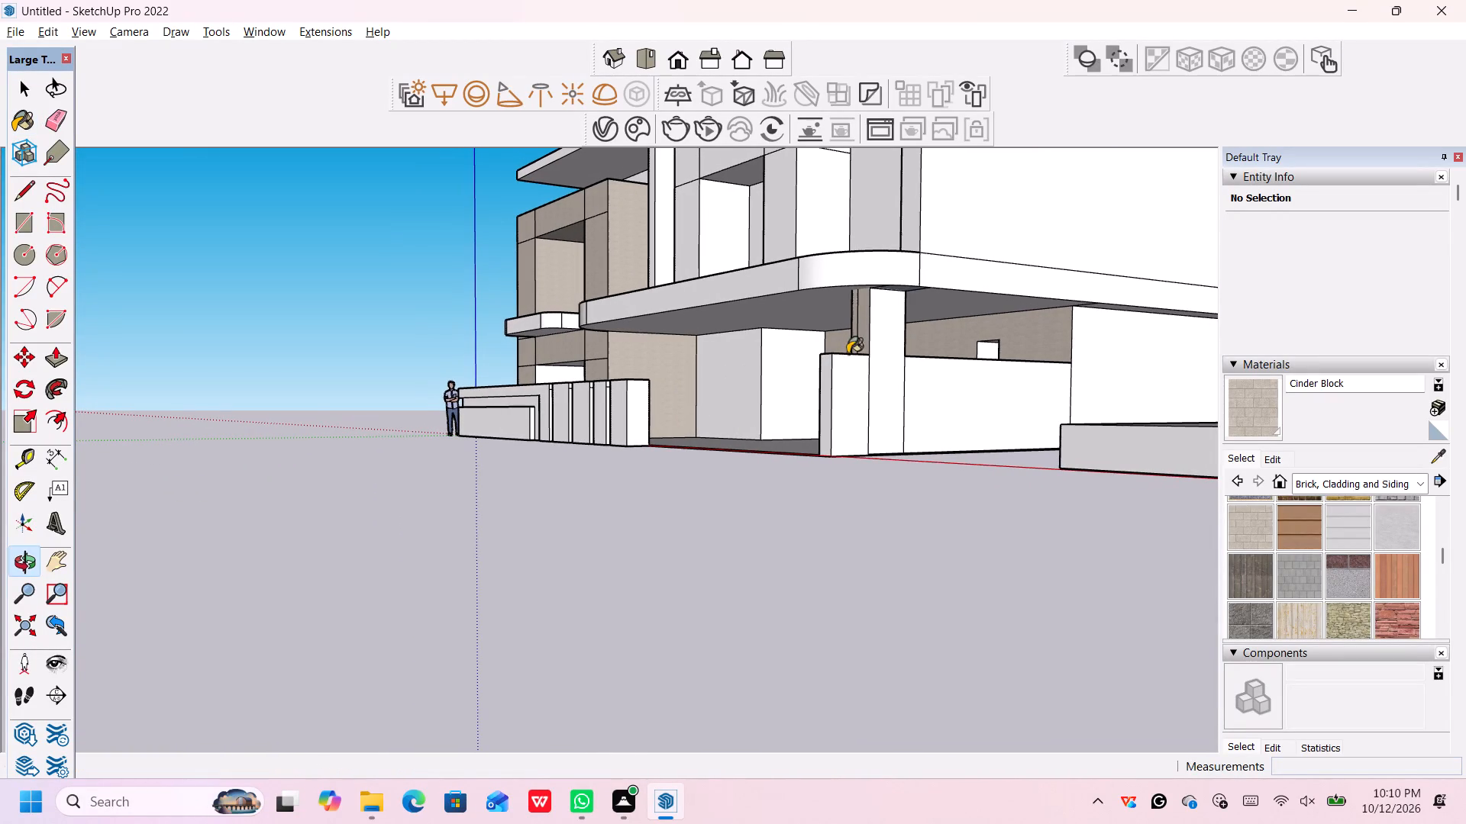
{"action": "left_click", "coordinate": [875, 356]}
Paint the rear faces of the porch corner column with Cinder Block, including the narrow set-back strip.
{"action": "middle_click_drag", "start_coordinate": [893, 346], "coordinate": [674, 330]}
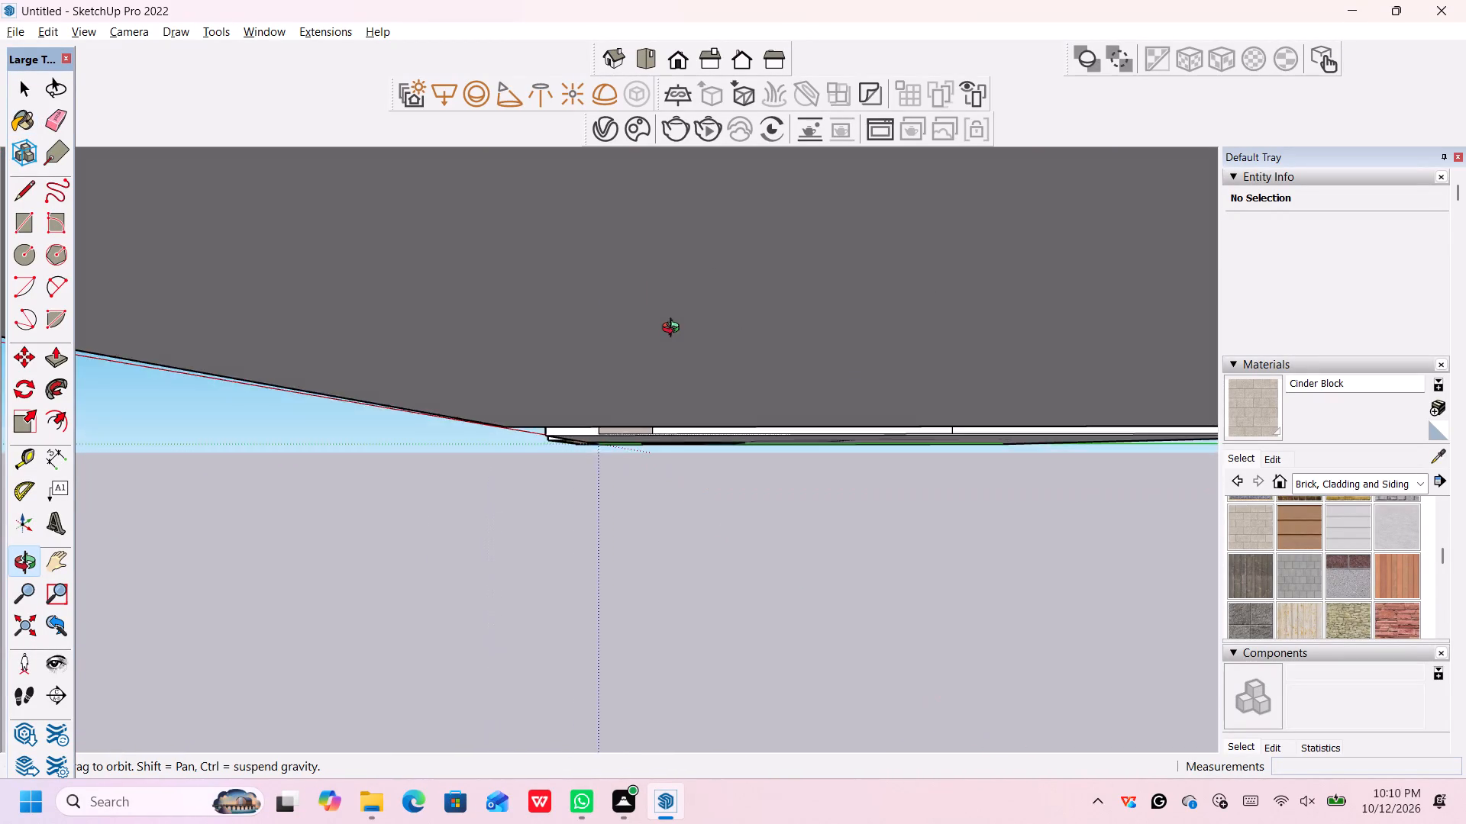
{"action": "middle_click_drag", "start_coordinate": [674, 330], "coordinate": [612, 363]}
{"action": "scroll", "coordinate": [563, 327], "scroll_direction": "up", "scroll_amount": 4}
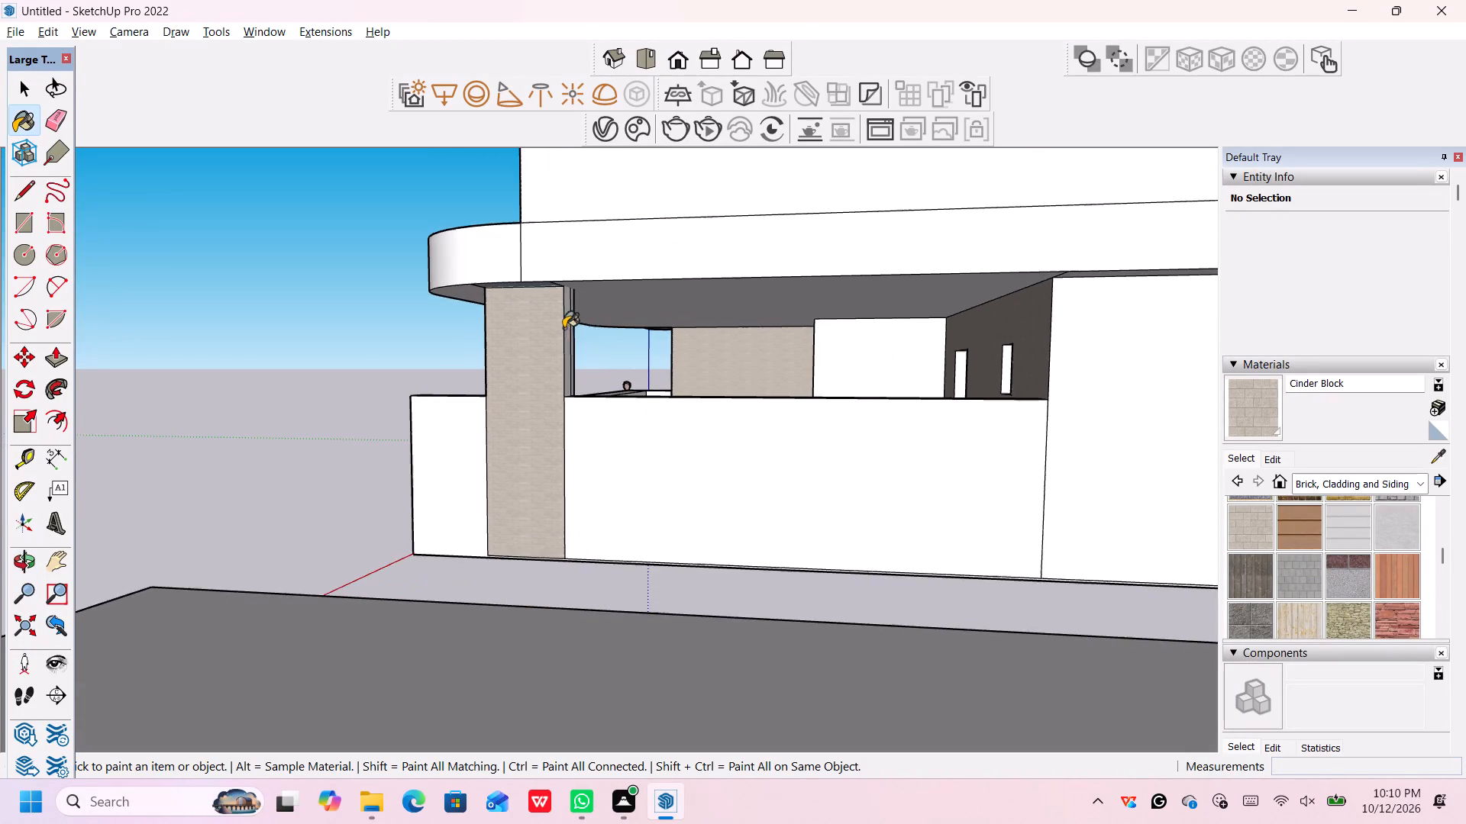
{"action": "scroll", "coordinate": [563, 328], "scroll_direction": "up", "scroll_amount": 8}
{"action": "scroll", "coordinate": [573, 354], "scroll_direction": "down", "scroll_amount": 2}
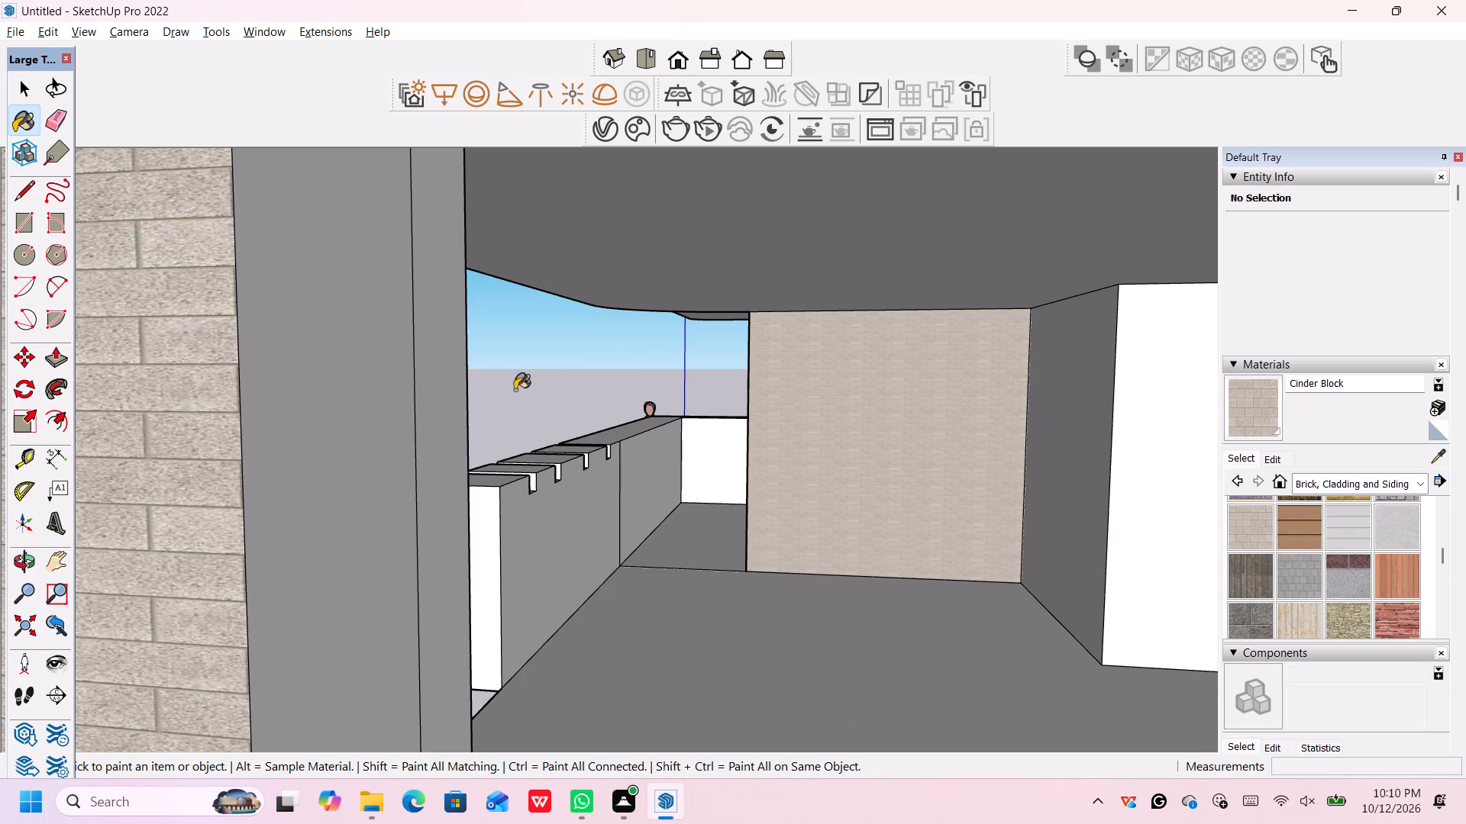
{"action": "left_click", "coordinate": [492, 401]}
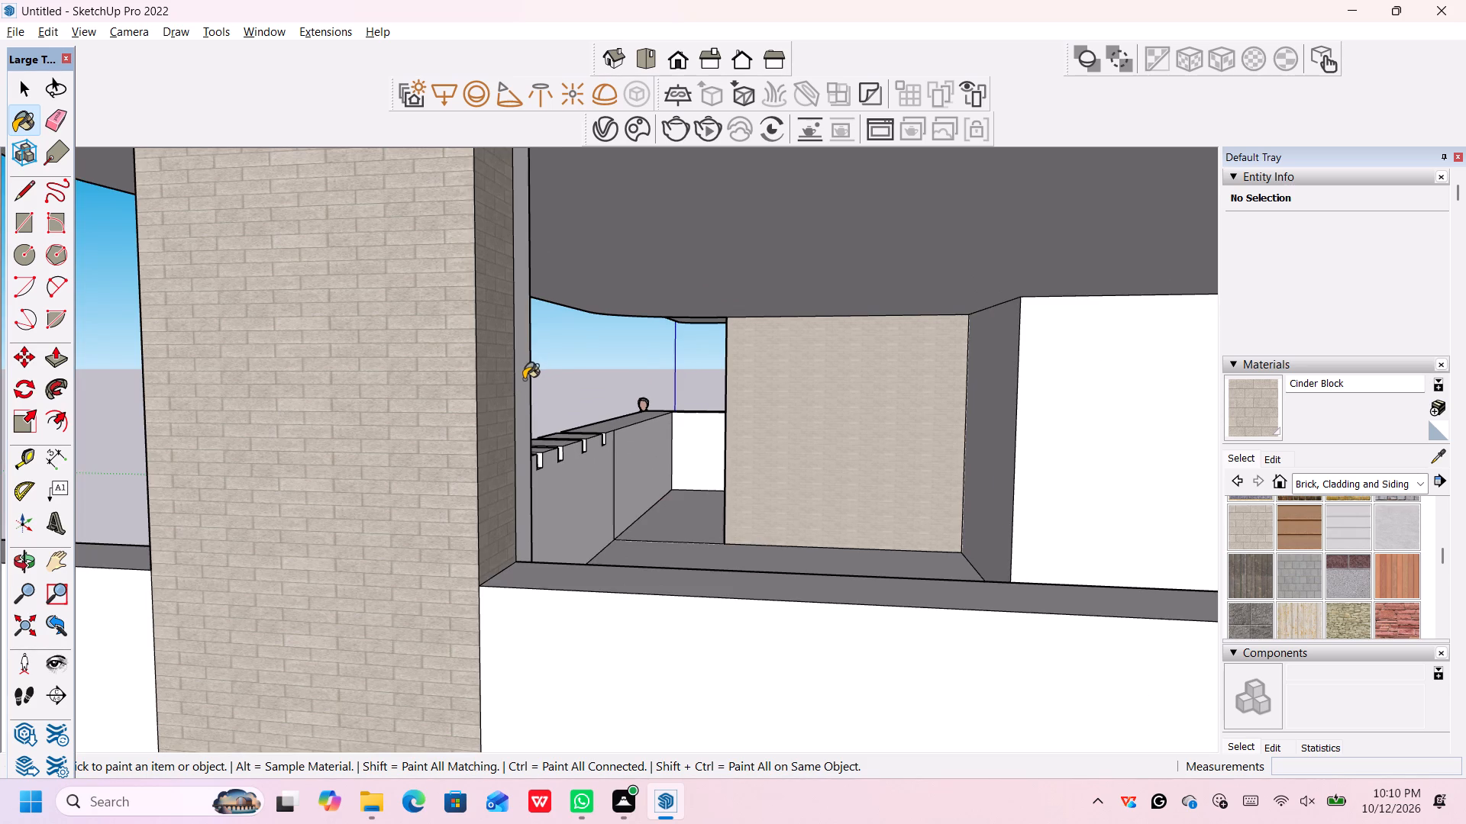
{"action": "left_click", "coordinate": [522, 379]}
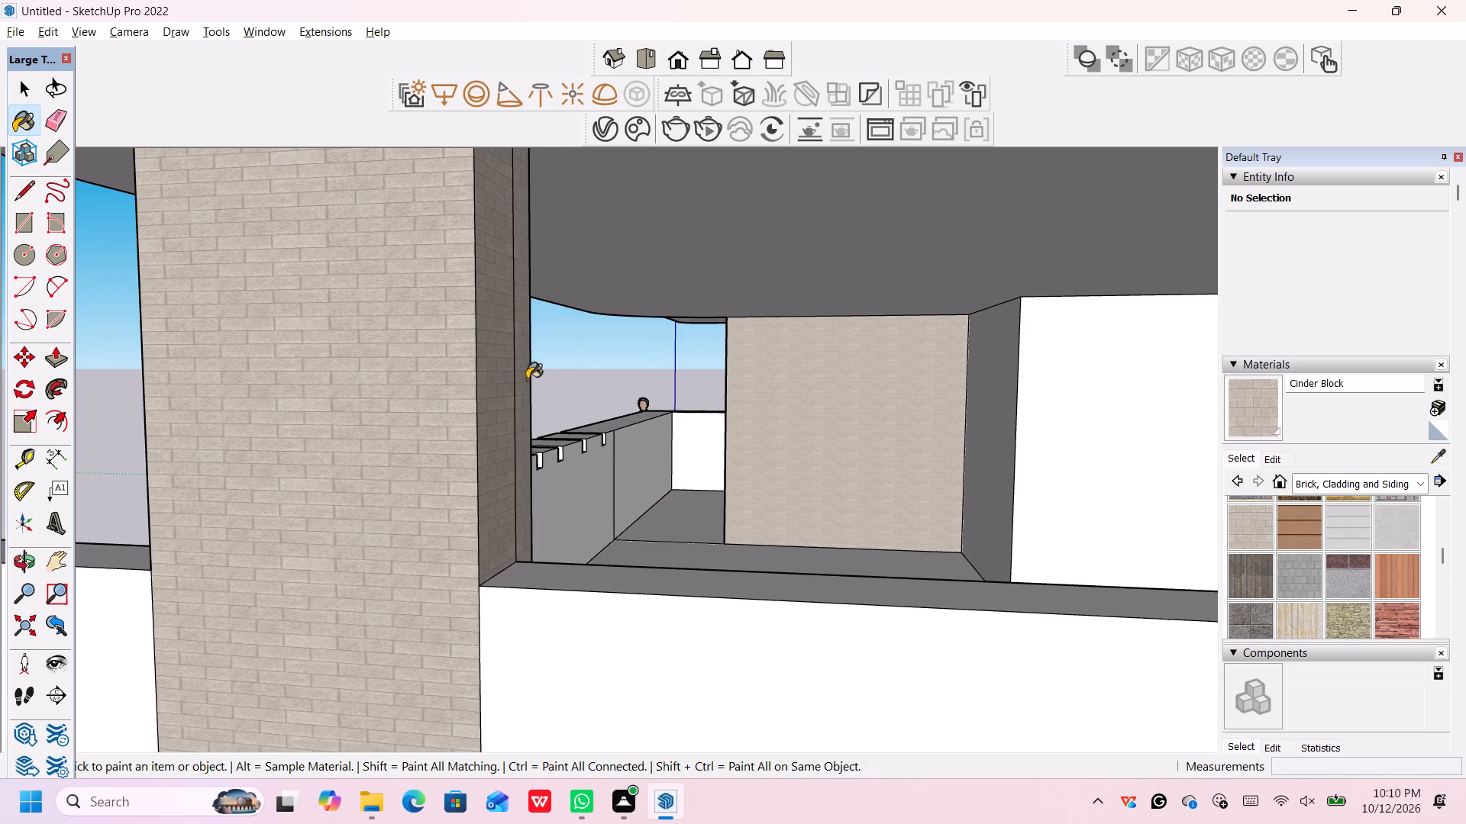
Paint the porch doorway recess with Cinder Block, covering its back panel and both side reveals.
{"action": "scroll", "coordinate": [864, 473], "scroll_direction": "down", "scroll_amount": 16}
{"action": "middle_click_drag", "start_coordinate": [540, 534], "coordinate": [544, 534]}
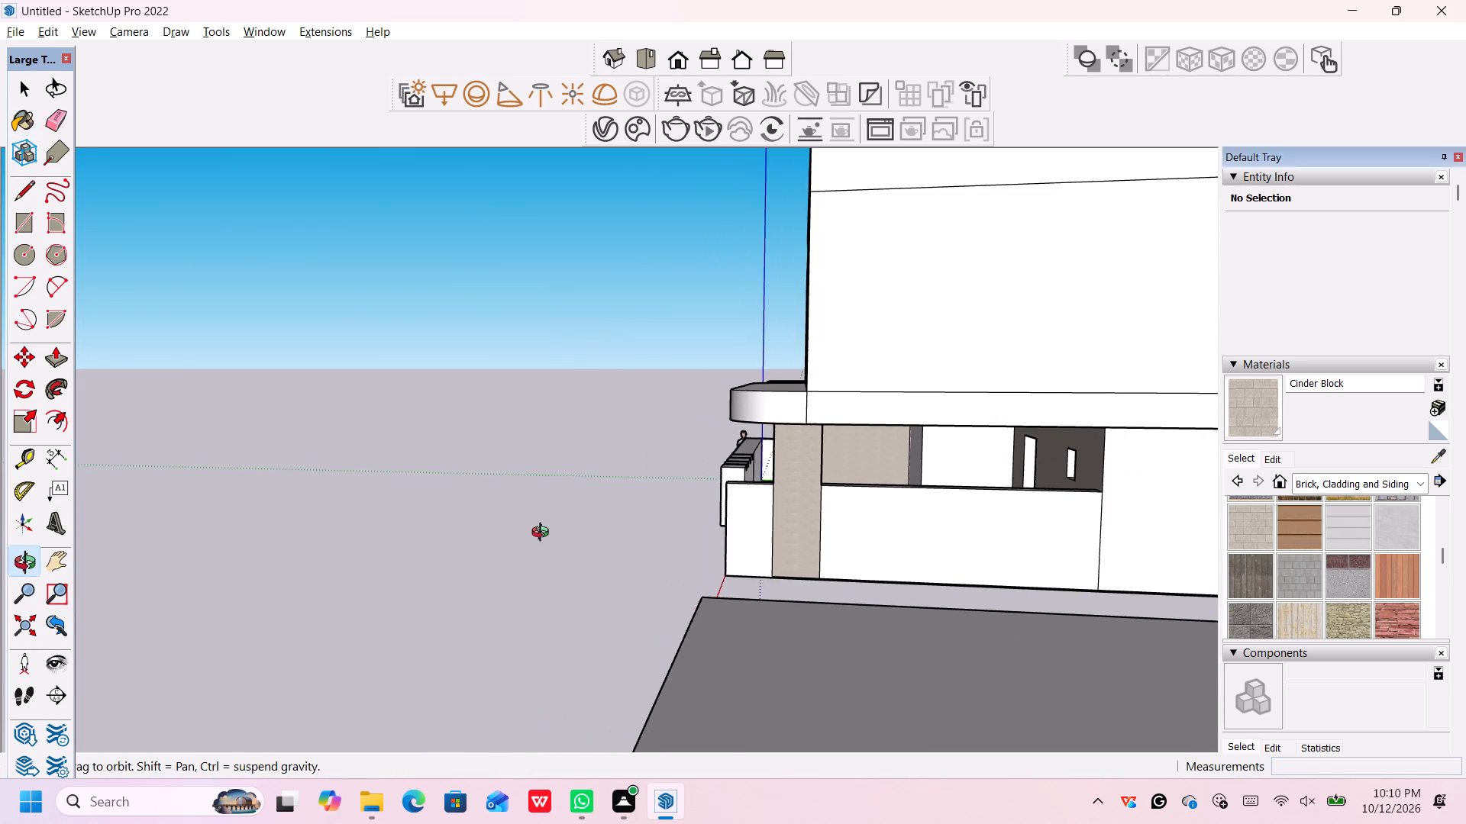
{"action": "middle_click_drag", "start_coordinate": [544, 534], "coordinate": [1030, 542]}
{"action": "scroll", "coordinate": [786, 578], "scroll_direction": "up", "scroll_amount": 1}
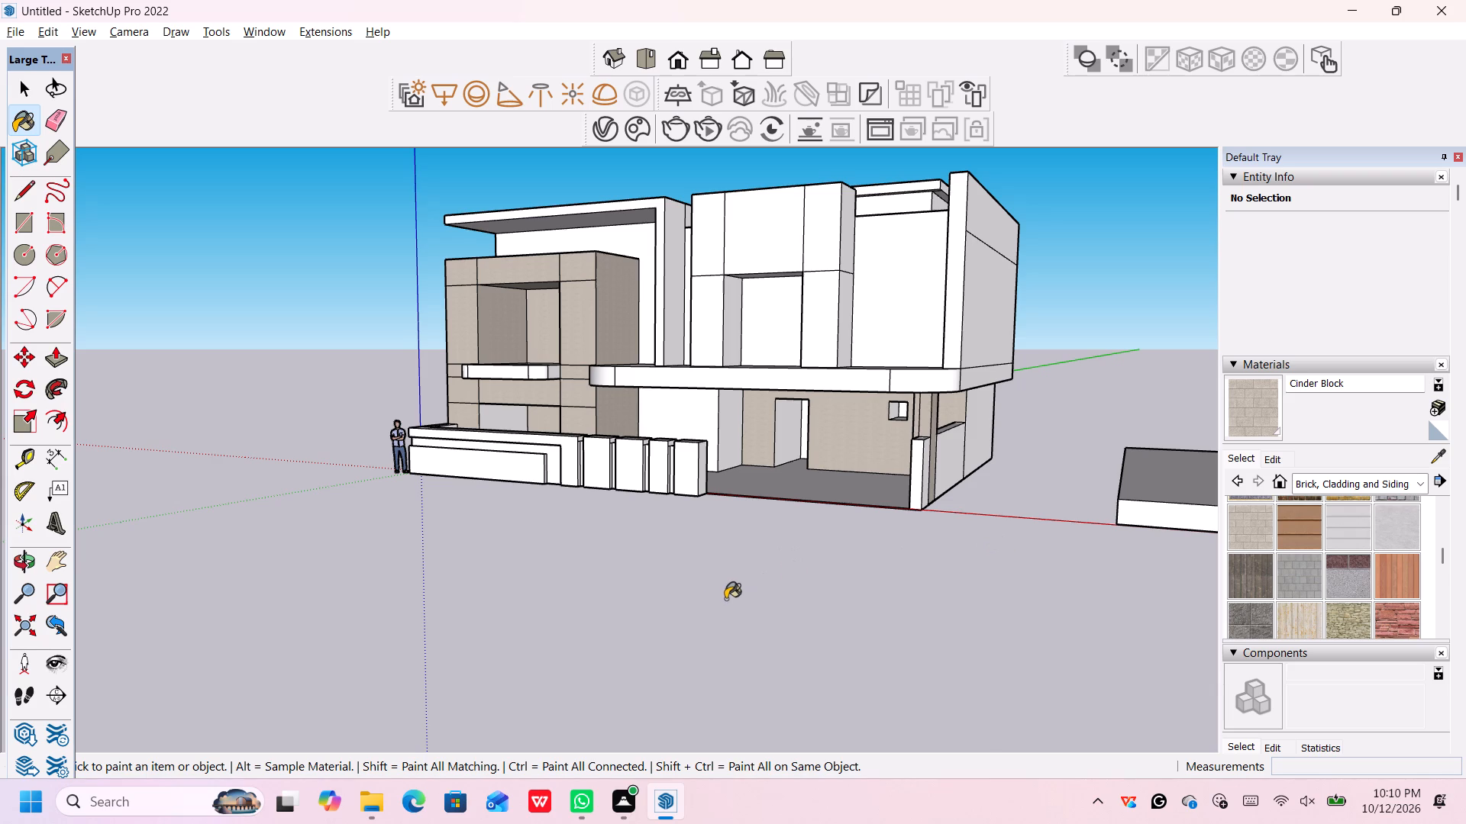
{"action": "middle_click_drag", "start_coordinate": [744, 567], "coordinate": [775, 597]}
{"action": "scroll", "coordinate": [767, 462], "scroll_direction": "up", "scroll_amount": 5}
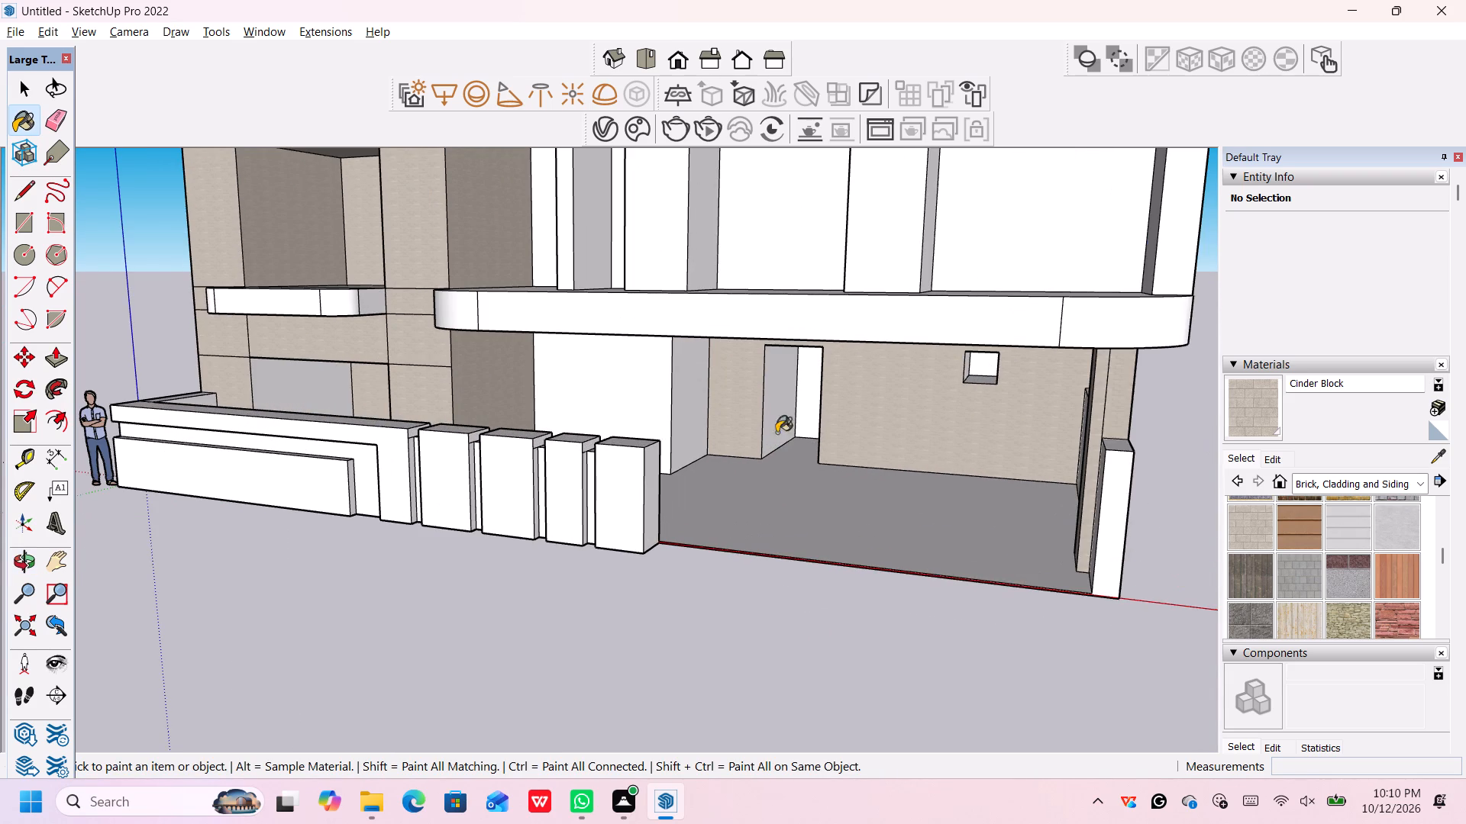
{"action": "left_click", "coordinate": [773, 420]}
{"action": "left_click", "coordinate": [799, 396]}
{"action": "middle_click_drag", "start_coordinate": [792, 418], "coordinate": [880, 437]}
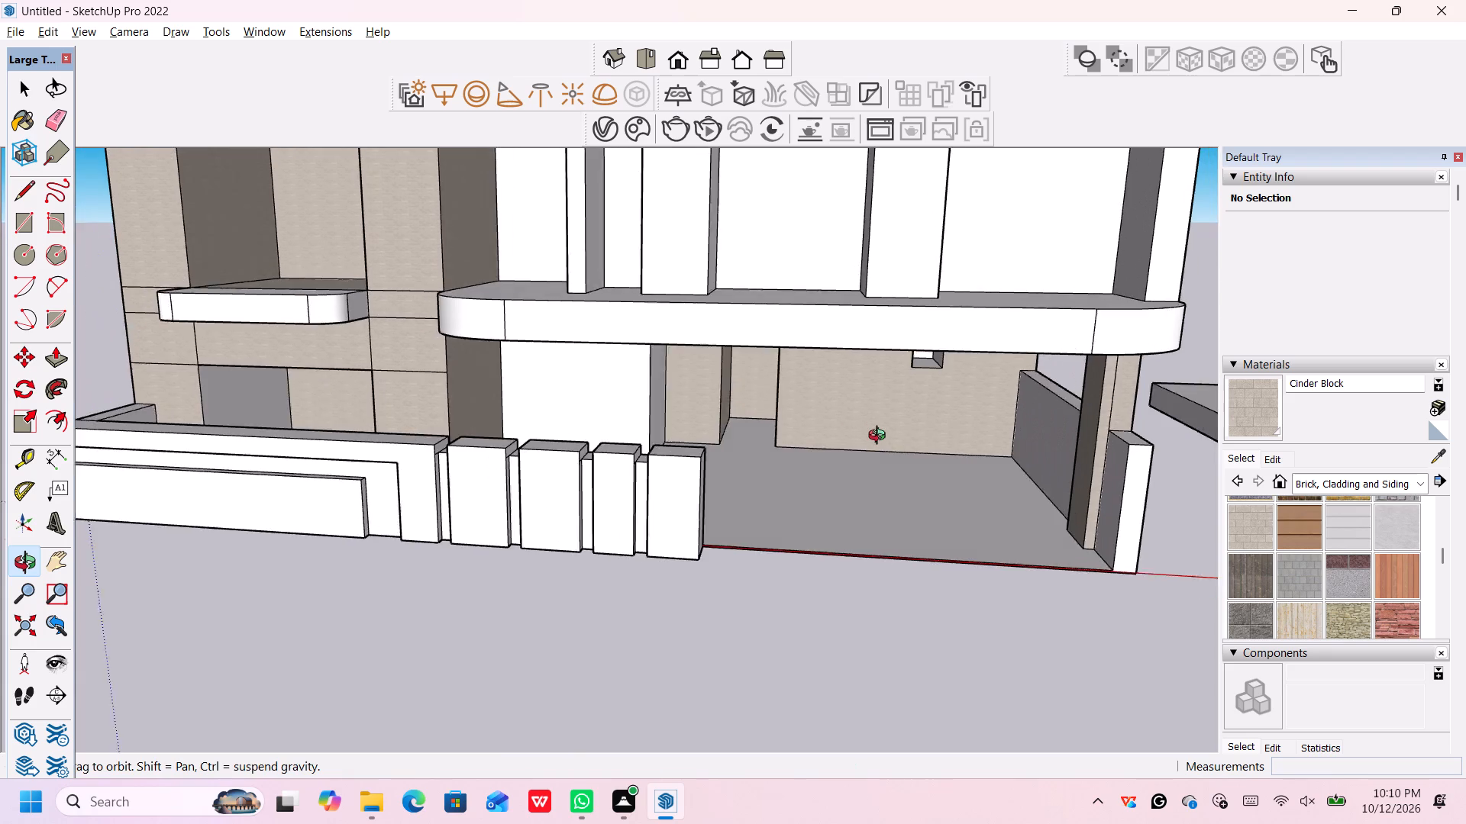
{"action": "middle_click_drag", "start_coordinate": [880, 437], "coordinate": [921, 423]}
{"action": "scroll", "coordinate": [764, 403], "scroll_direction": "up", "scroll_amount": 4}
{"action": "left_click", "coordinate": [739, 397]}
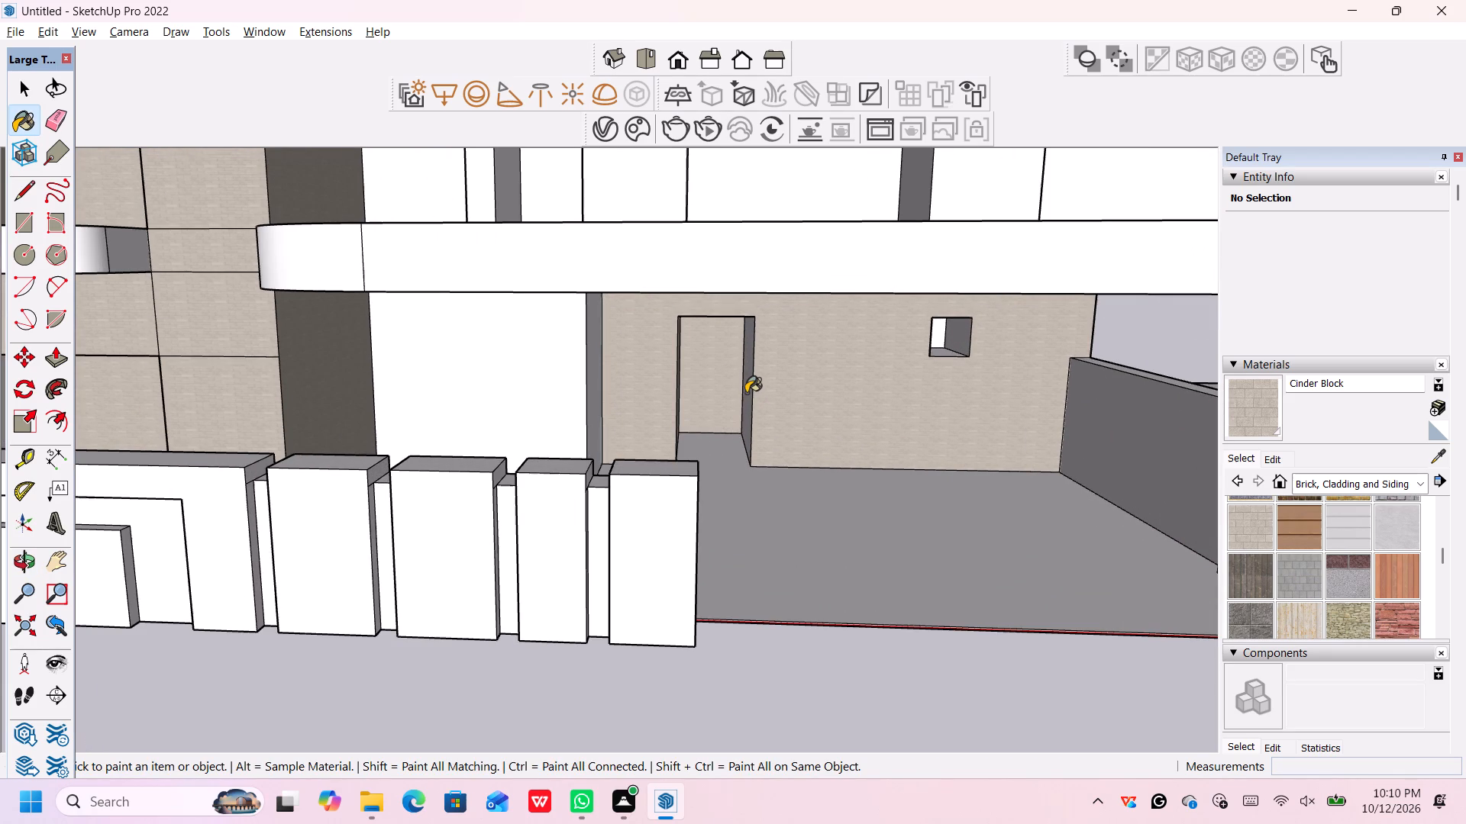
{"action": "left_click", "coordinate": [746, 393]}
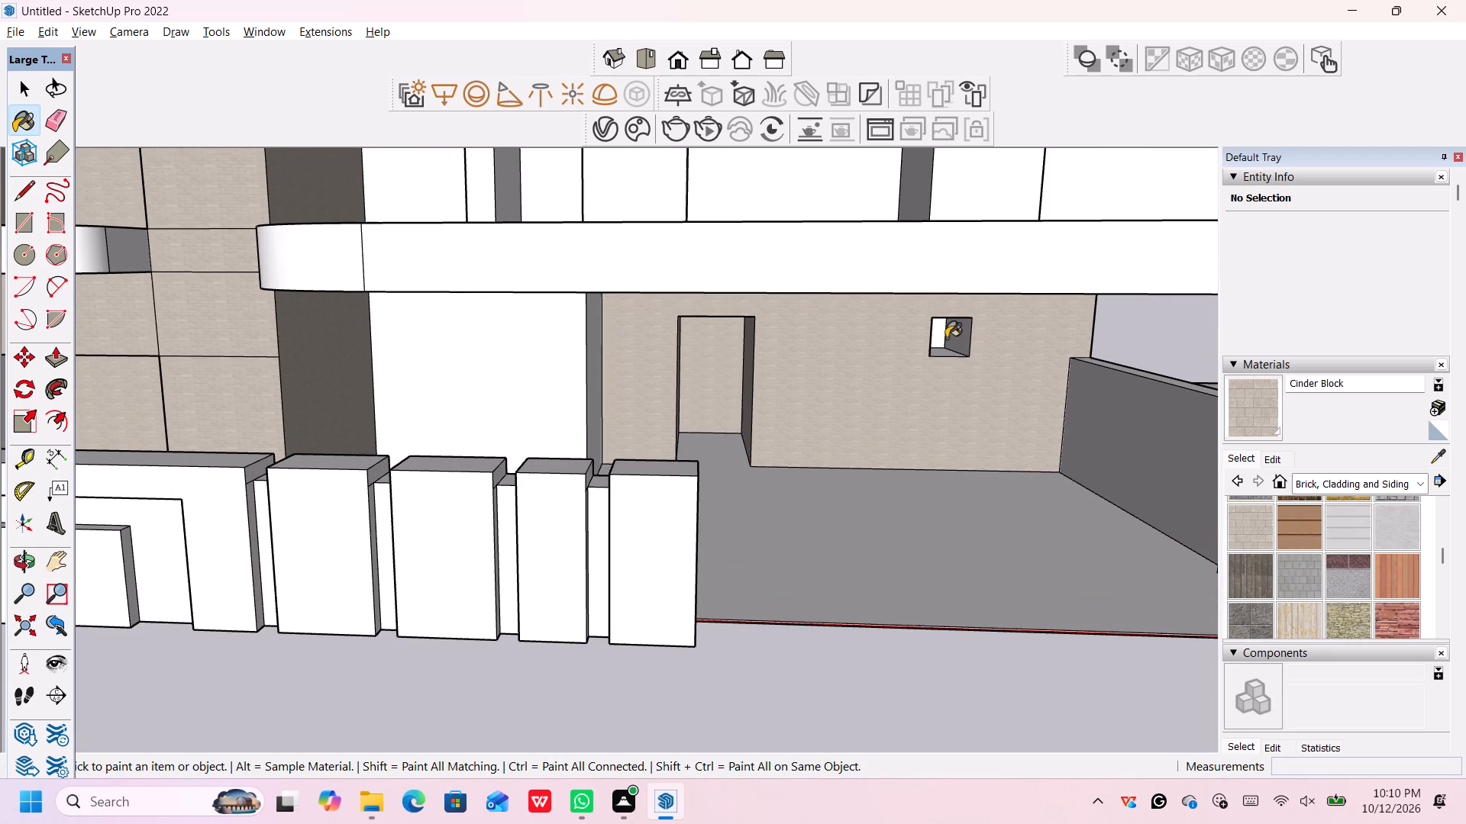
Paint the back, side reveal and sill of the small porch window recess with Cinder Block.
{"action": "left_click", "coordinate": [946, 338]}
{"action": "left_click", "coordinate": [938, 331]}
{"action": "left_click", "coordinate": [938, 349]}
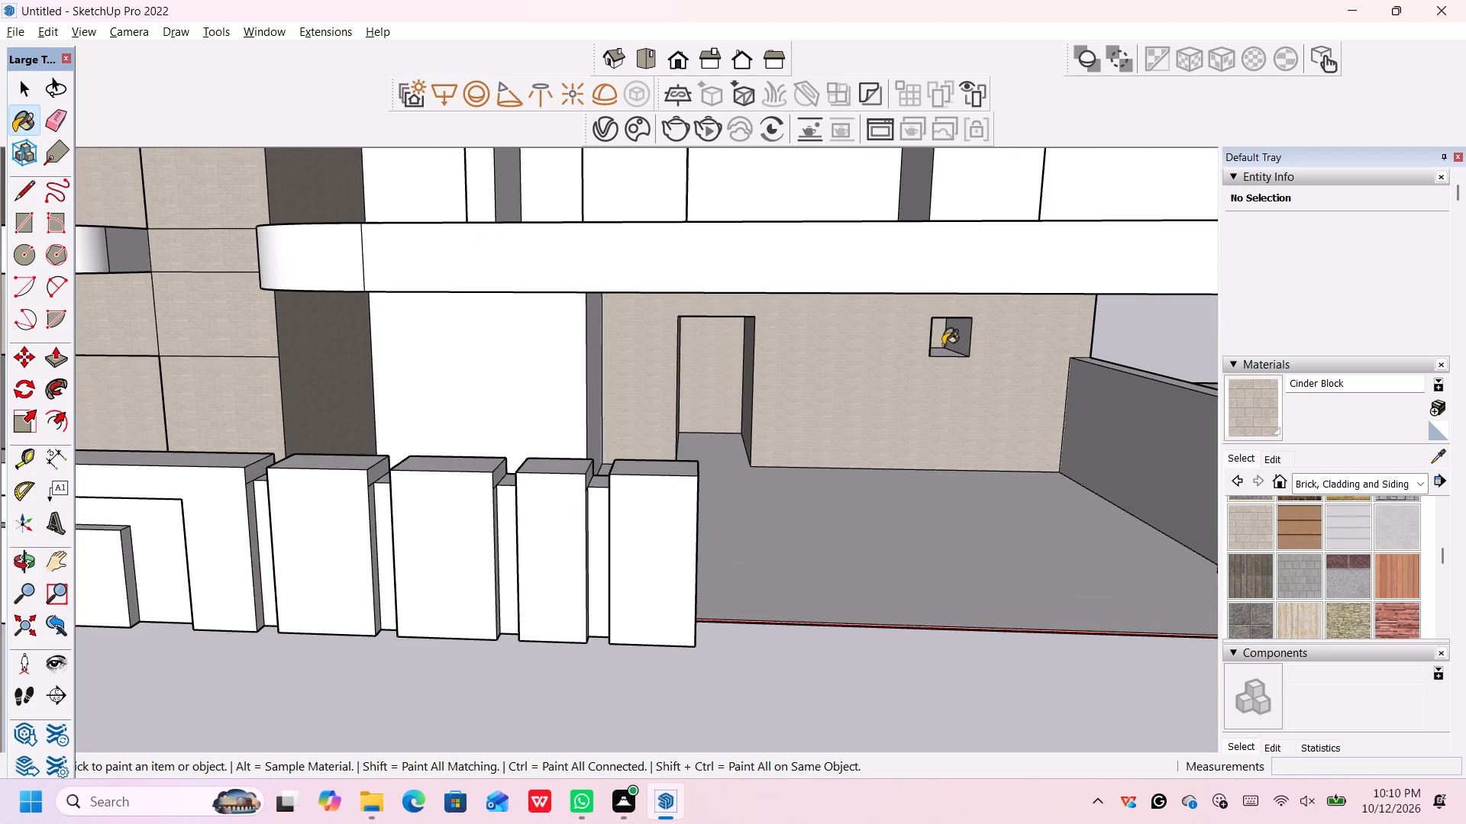
{"action": "middle_click", "coordinate": [954, 337]}
{"action": "middle_click_drag", "start_coordinate": [954, 340], "coordinate": [908, 345]}
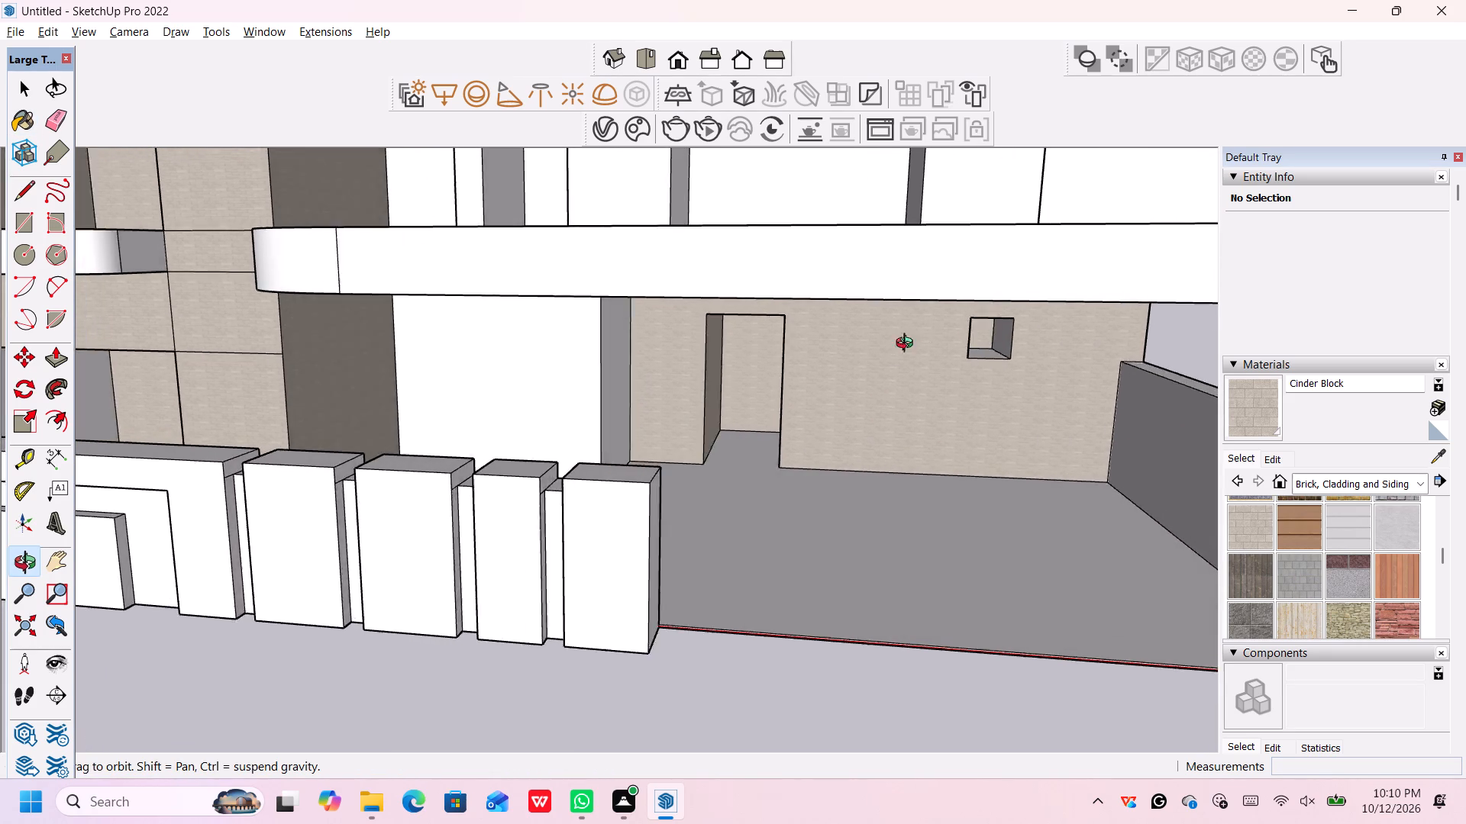
{"action": "middle_click_drag", "start_coordinate": [908, 345], "coordinate": [793, 349]}
{"action": "left_click", "coordinate": [1067, 358]}
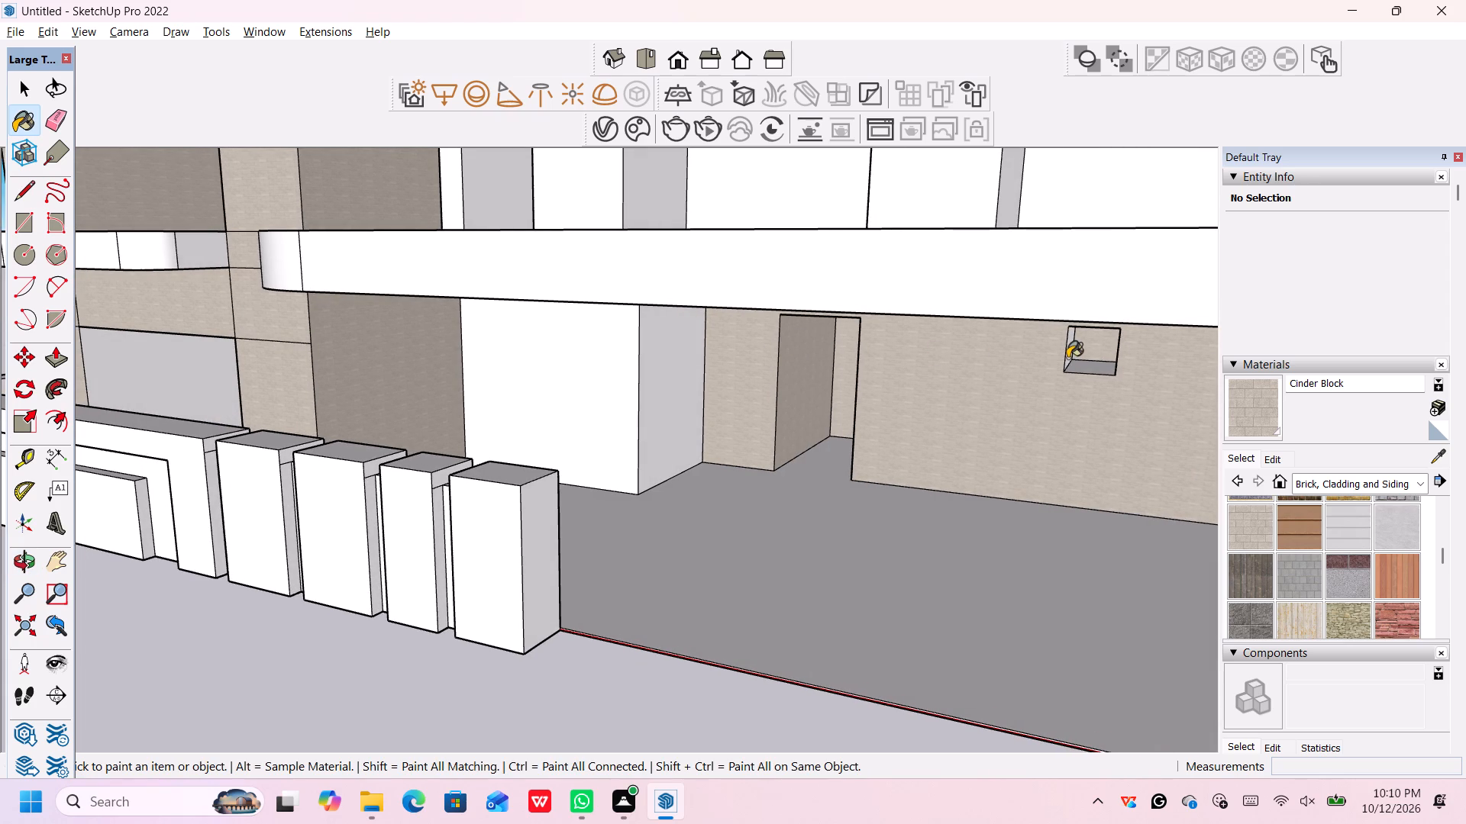
{"action": "left_click", "coordinate": [1077, 369]}
Paint the small window recess's remaining side and top reveals and the doorway recess's top face with Cinder Block.
{"action": "scroll", "coordinate": [1085, 364], "scroll_direction": "down", "scroll_amount": 1}
{"action": "middle_click_drag", "start_coordinate": [1085, 364], "coordinate": [1166, 373]}
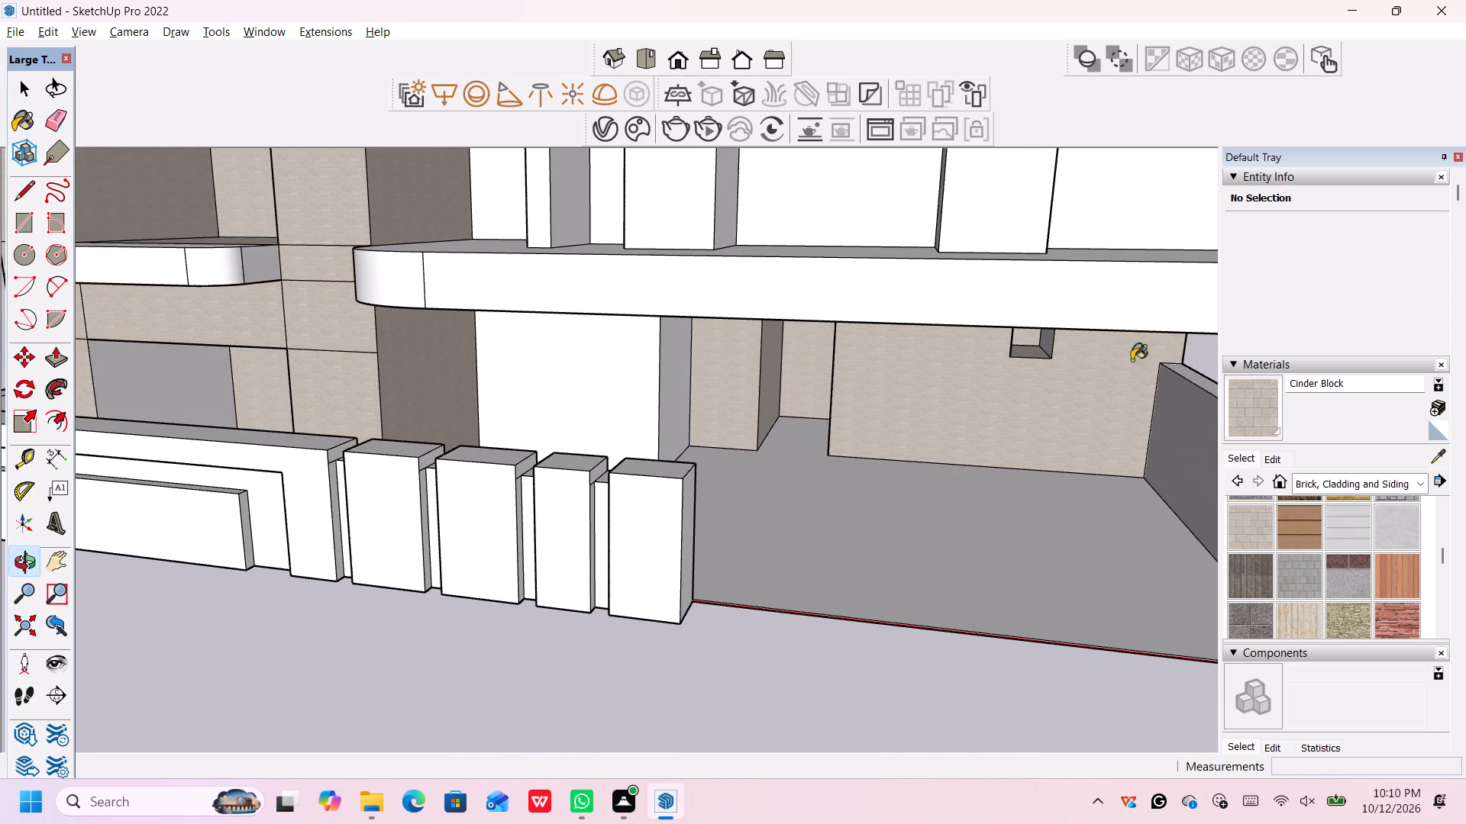
{"action": "middle_click_drag", "start_coordinate": [1057, 366], "coordinate": [1080, 240]}
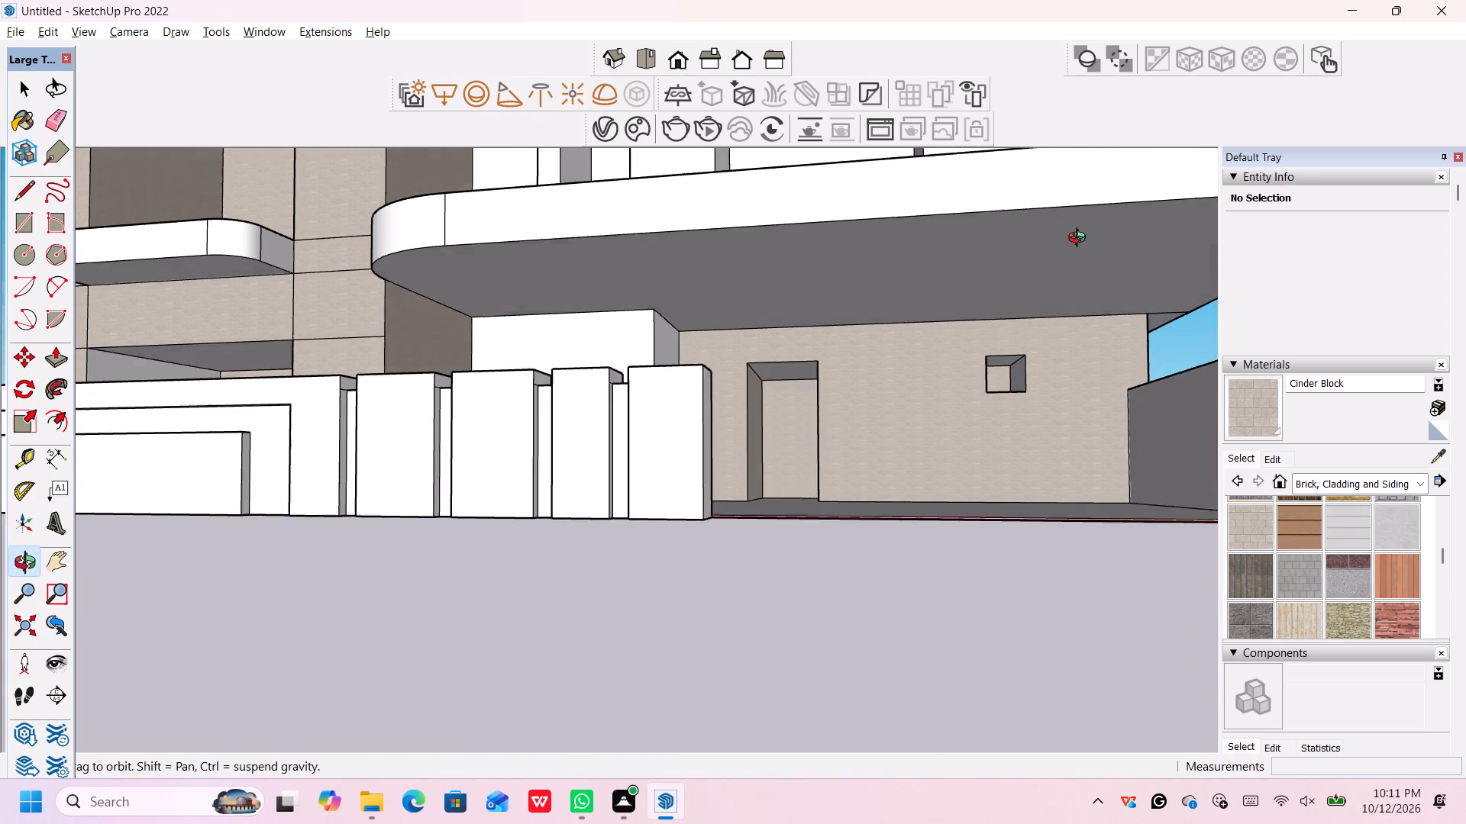
{"action": "middle_click_drag", "start_coordinate": [1080, 240], "coordinate": [1080, 231]}
{"action": "left_click", "coordinate": [1014, 384]}
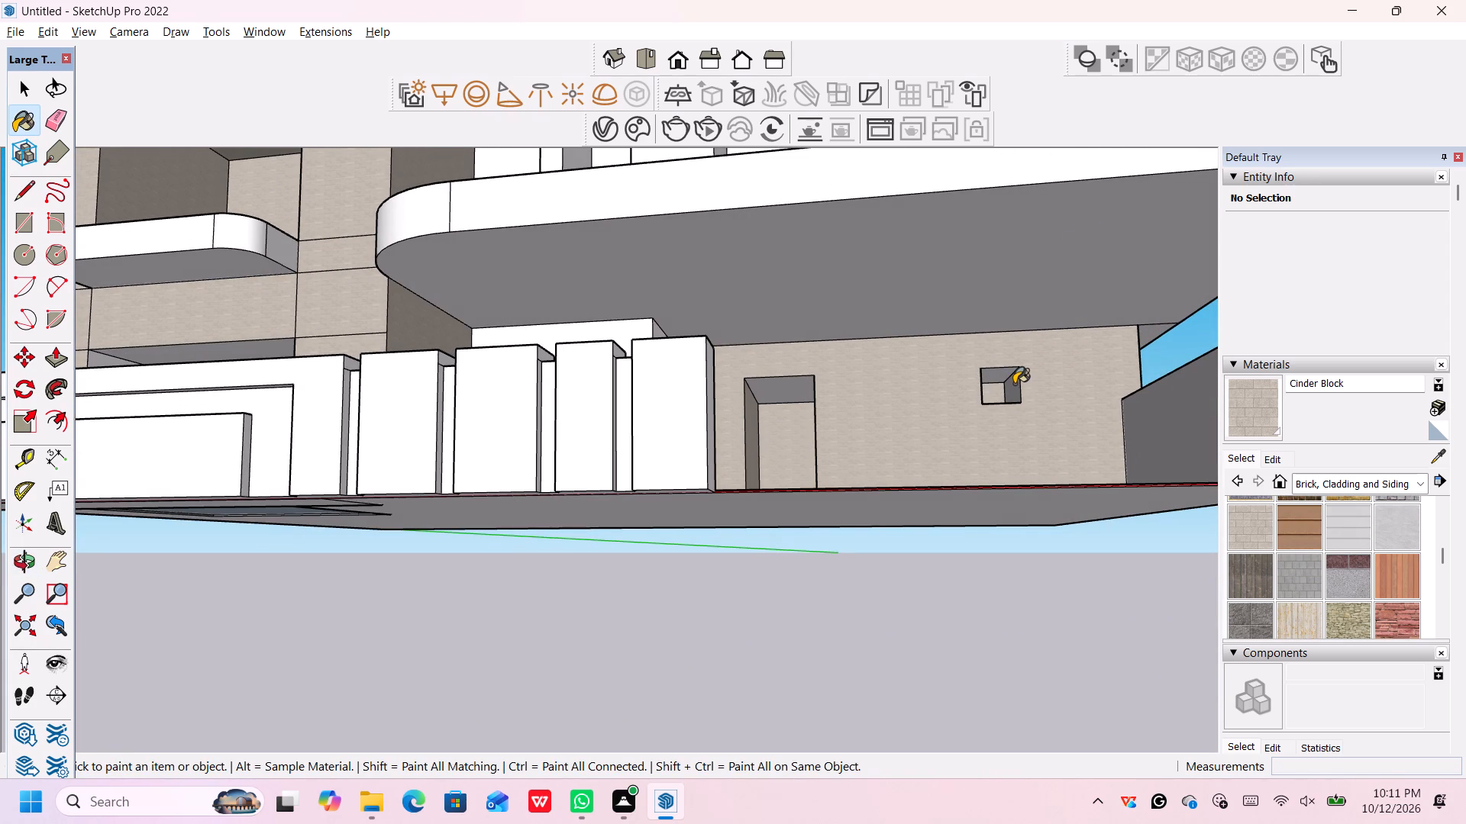
{"action": "left_click", "coordinate": [1003, 370]}
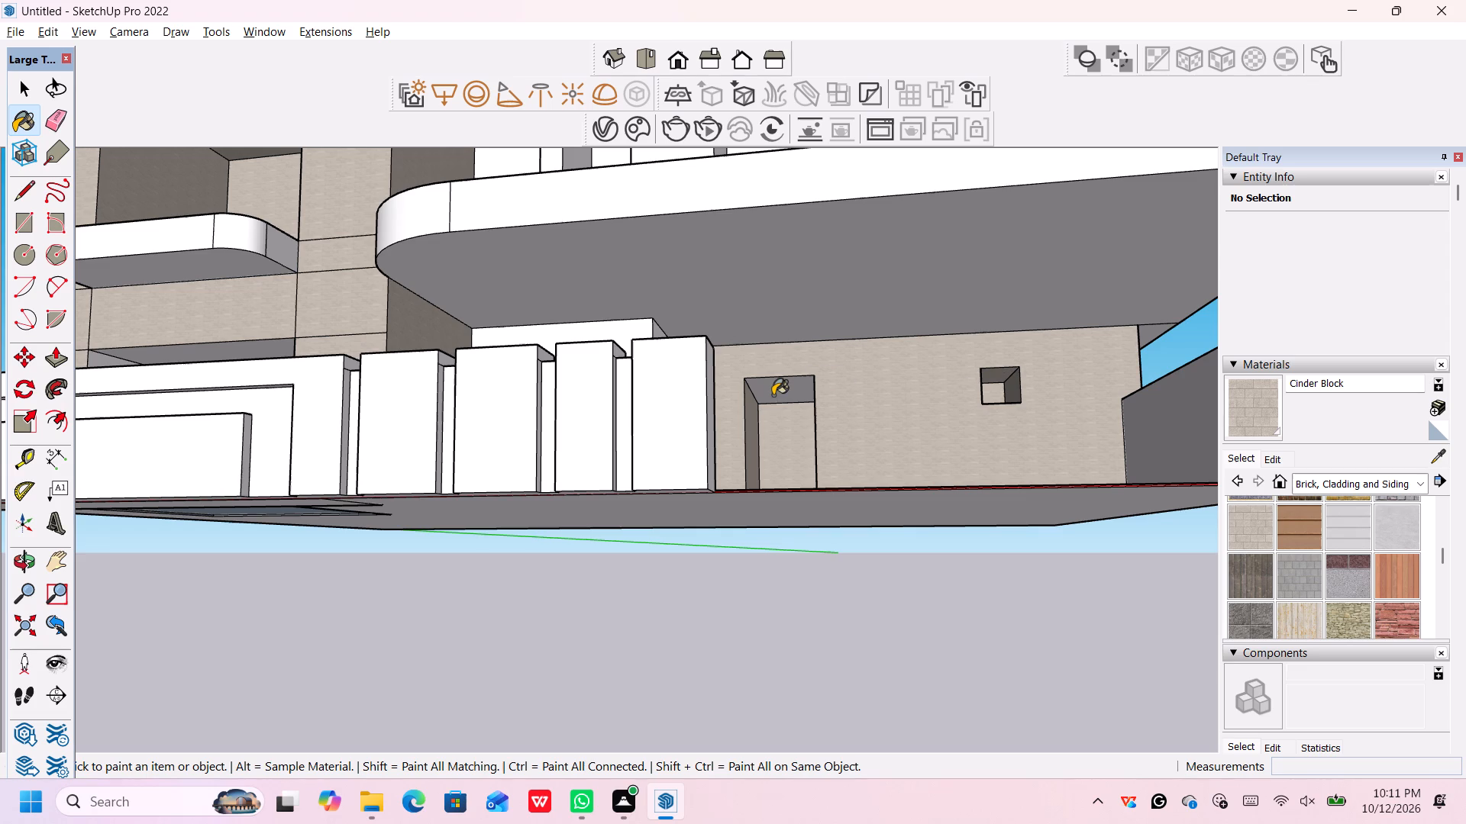
{"action": "left_click", "coordinate": [776, 392]}
Open the Cinder Block material for editing and slightly adjust its colour brightness.
{"action": "scroll", "coordinate": [793, 400], "scroll_direction": "down", "scroll_amount": 20}
{"action": "middle_click_drag", "start_coordinate": [812, 513], "coordinate": [814, 517]}
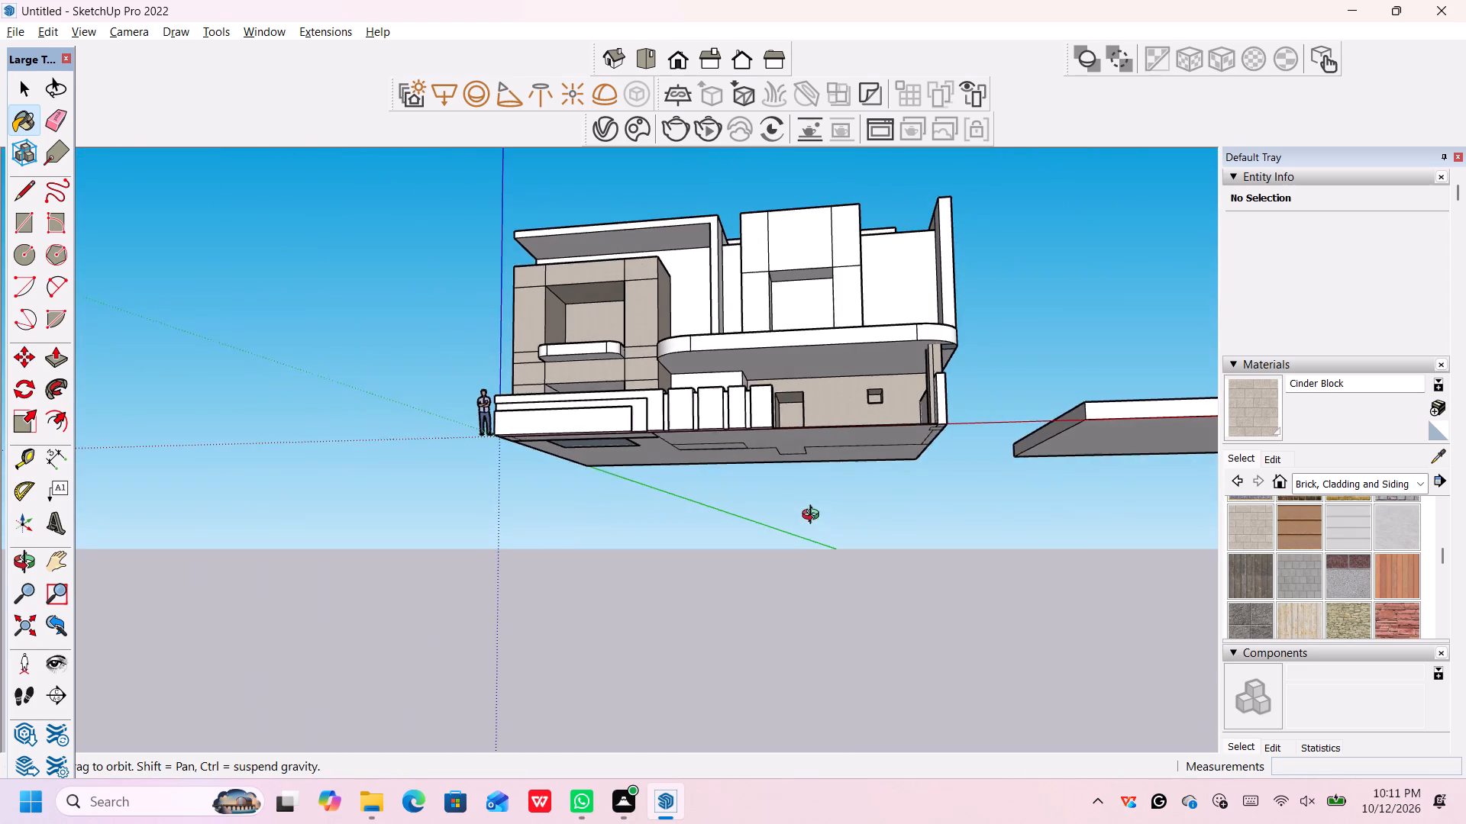
{"action": "middle_click_drag", "start_coordinate": [814, 517], "coordinate": [860, 651]}
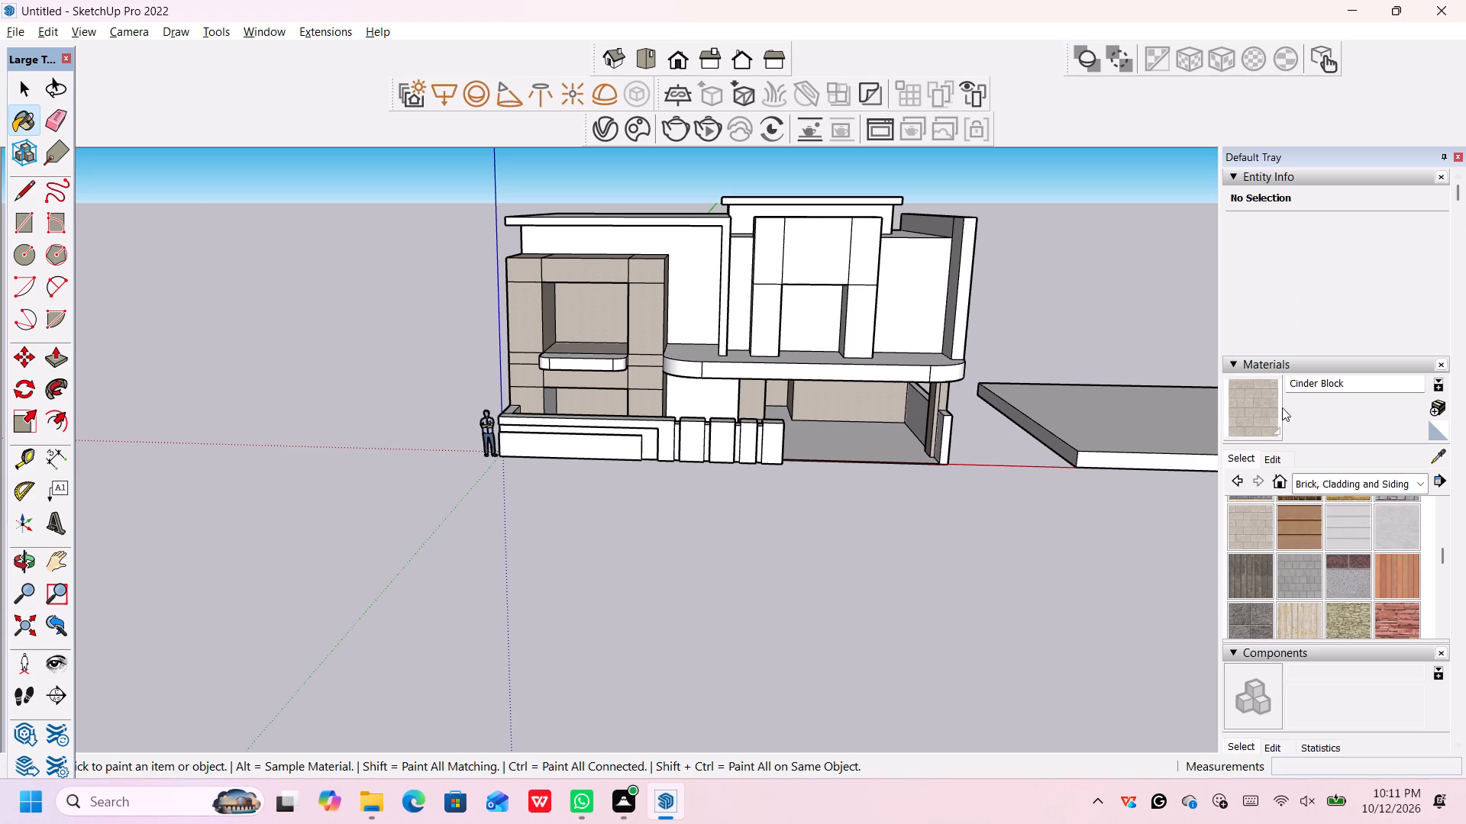
{"action": "left_click", "coordinate": [1270, 459]}
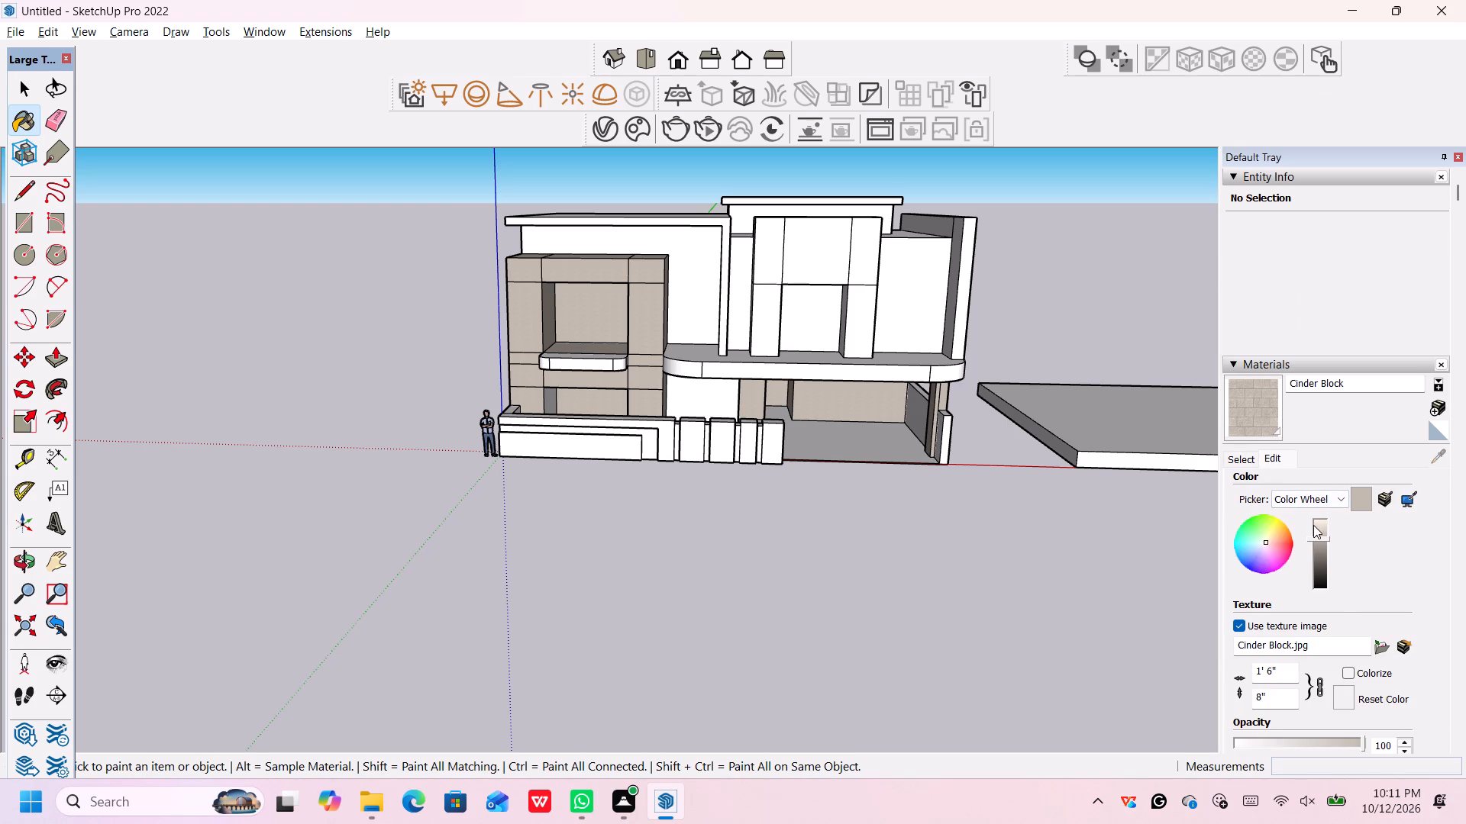
{"action": "left_click", "coordinate": [1316, 537]}
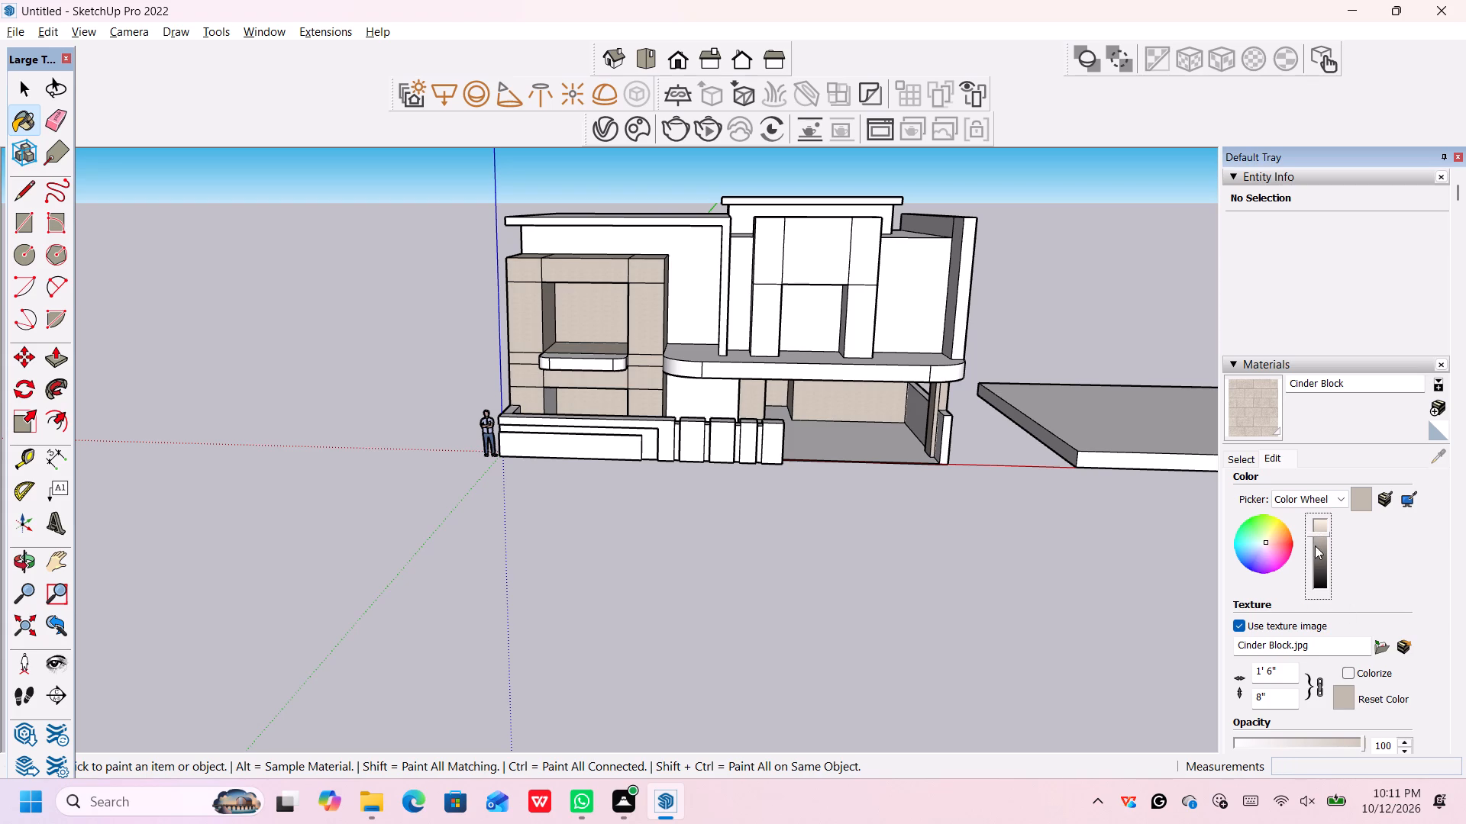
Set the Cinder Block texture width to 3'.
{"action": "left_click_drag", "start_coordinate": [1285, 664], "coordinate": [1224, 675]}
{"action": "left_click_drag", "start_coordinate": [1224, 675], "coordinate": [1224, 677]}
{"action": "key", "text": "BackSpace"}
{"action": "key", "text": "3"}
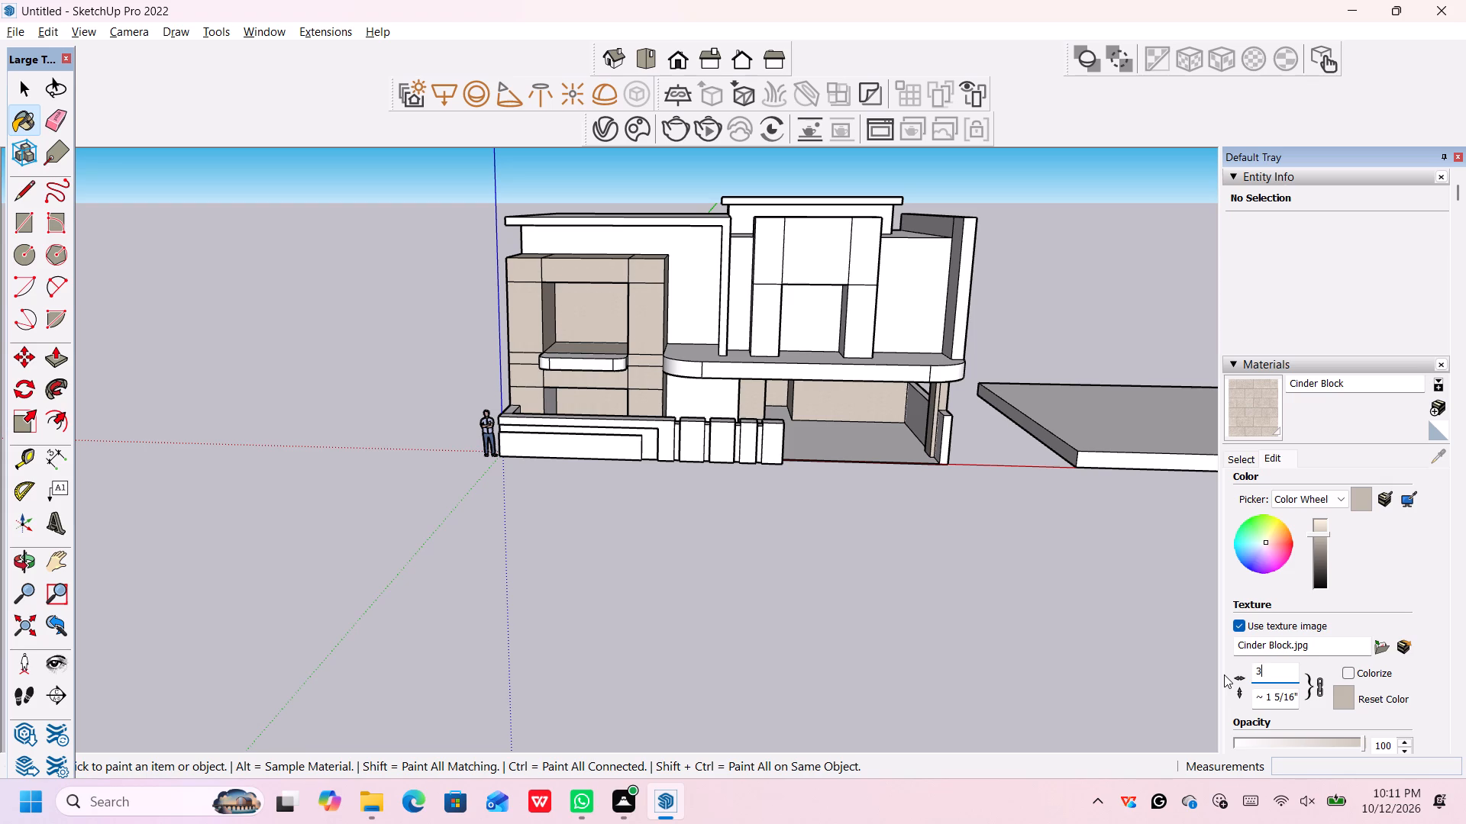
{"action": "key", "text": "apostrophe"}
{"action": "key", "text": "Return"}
Set the Cinder Block texture width to 5'.
{"action": "scroll", "coordinate": [585, 355], "scroll_direction": "up", "scroll_amount": 6}
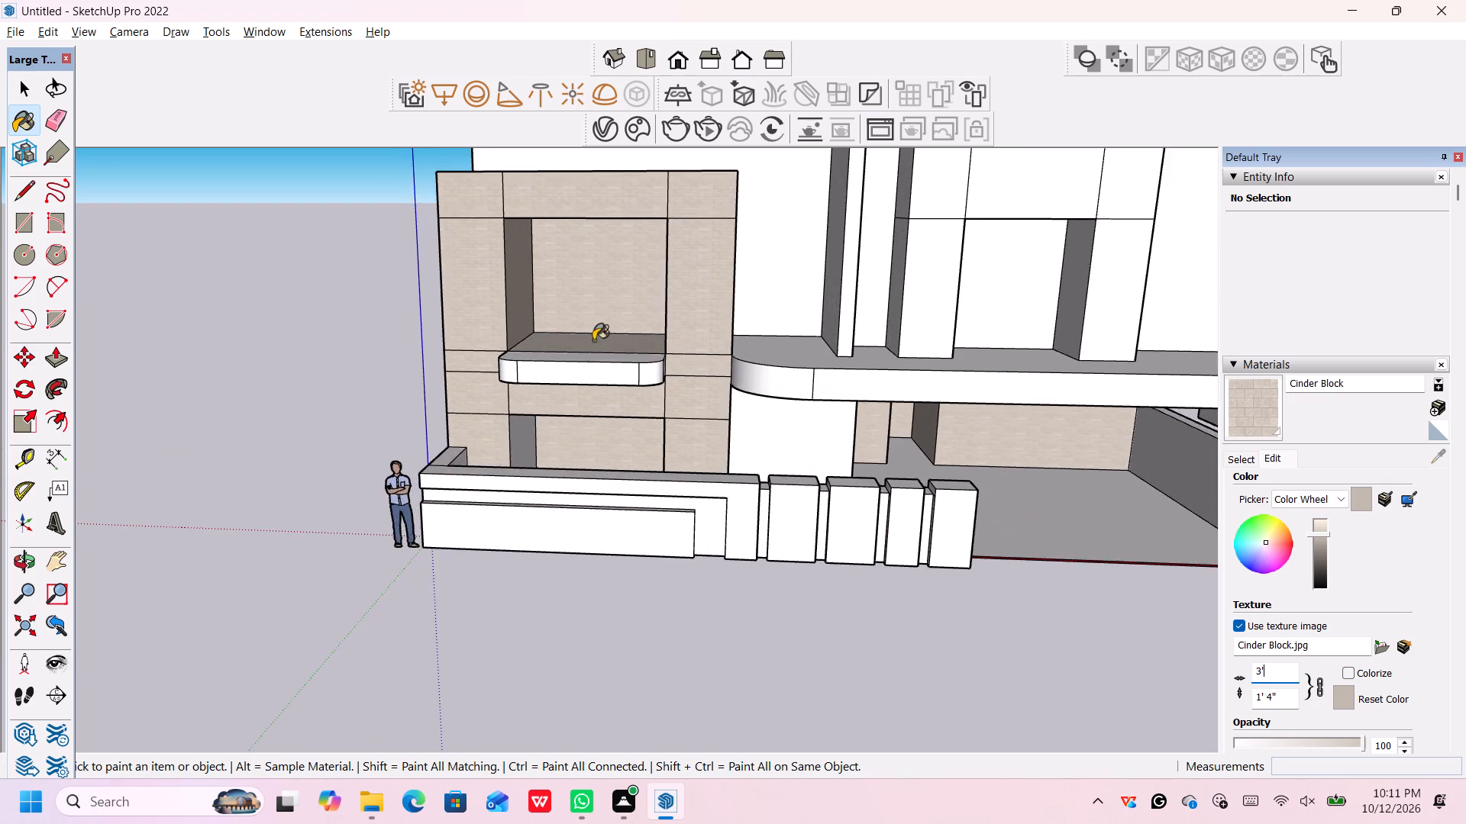
{"action": "scroll", "coordinate": [614, 275], "scroll_direction": "up", "scroll_amount": 7}
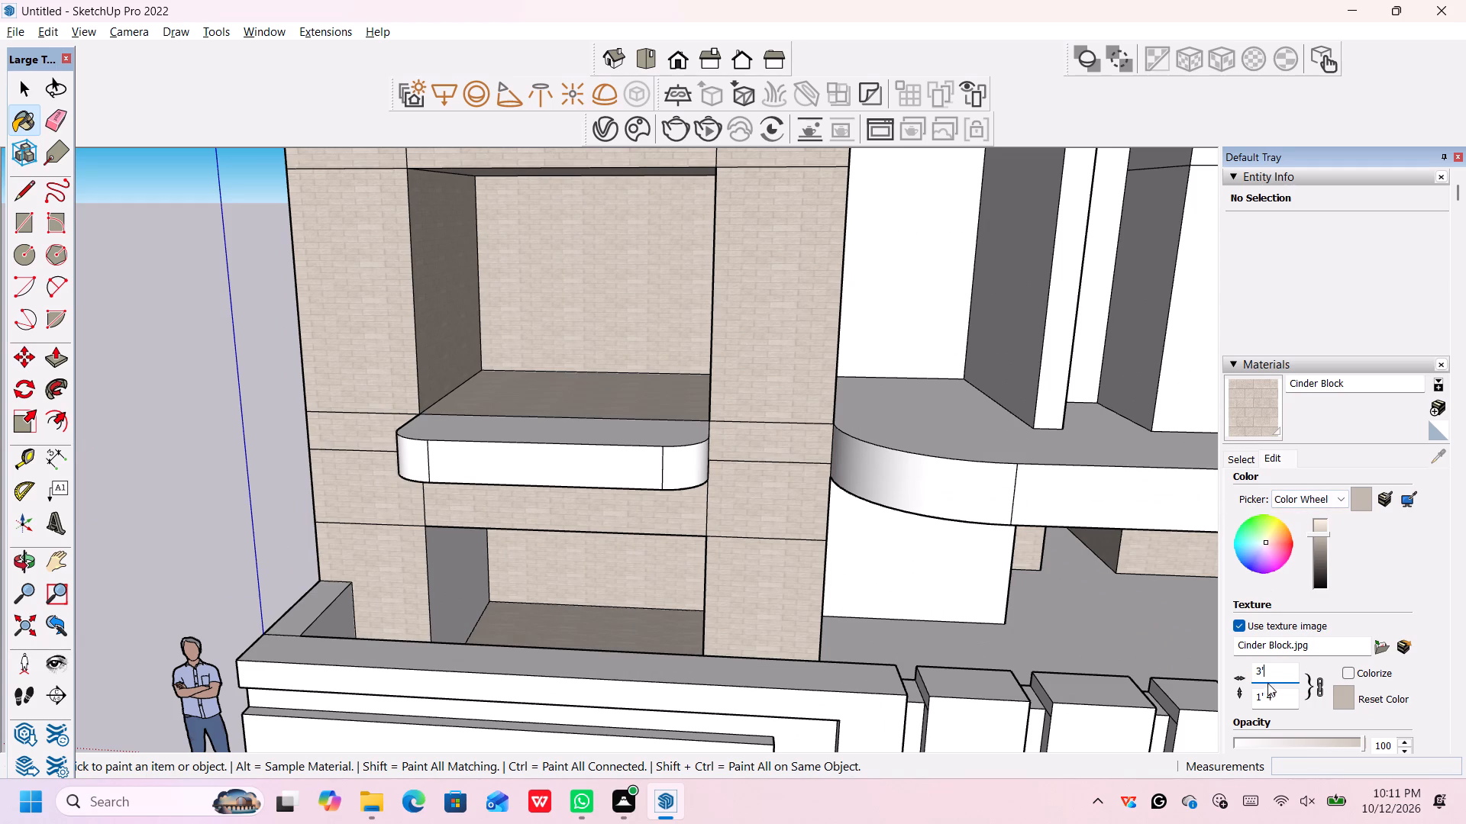
{"action": "key", "text": "BackSpace"}
{"action": "key", "text": "BackSpace"}
{"action": "key", "text": "BackSpace"}
{"action": "key", "text": "BackSpace"}
{"action": "key", "text": "BackSpace"}
{"action": "type", "text": "5'"}
{"action": "key", "text": "Return"}
Paint the central upper block's window recess with Cinder Block, covering its back panel, both side reveals and top face.
{"action": "scroll", "coordinate": [1267, 682], "scroll_direction": "up", "scroll_amount": 1}
{"action": "scroll", "coordinate": [1265, 681], "scroll_direction": "down", "scroll_amount": 5}
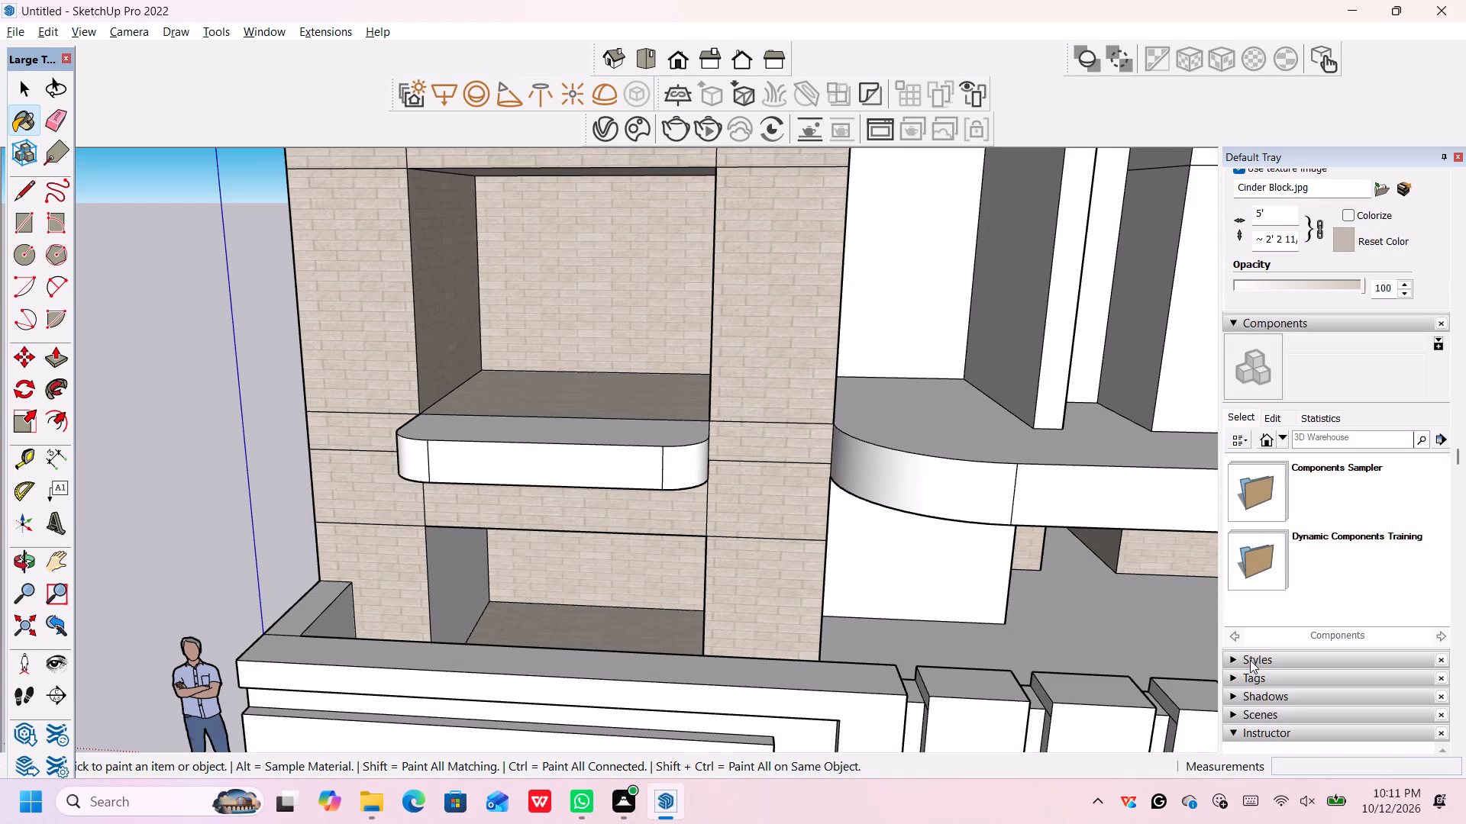
{"action": "scroll", "coordinate": [896, 723], "scroll_direction": "down", "scroll_amount": 12}
{"action": "middle_click_drag", "start_coordinate": [883, 706], "coordinate": [912, 555]}
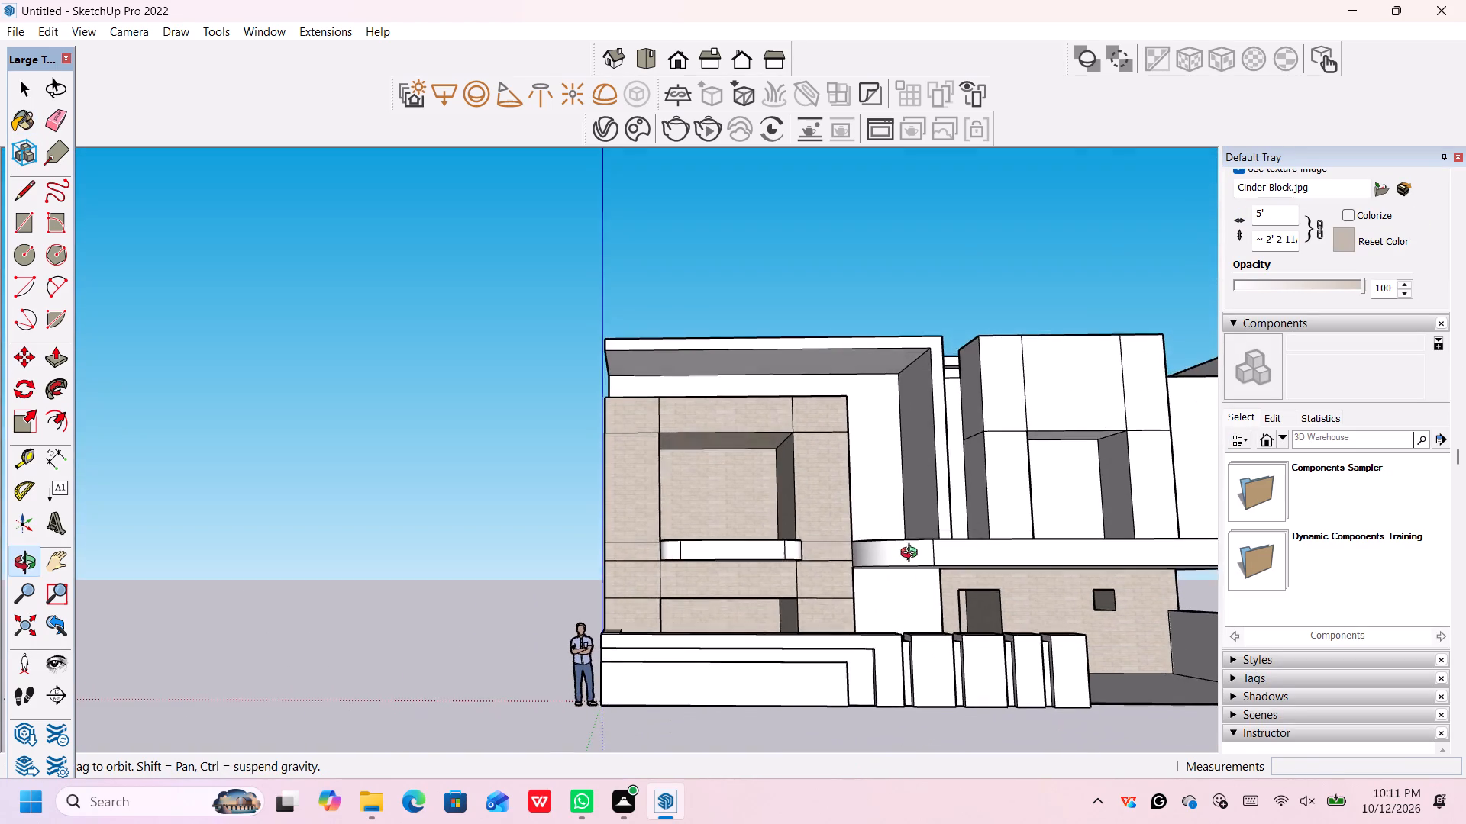
{"action": "middle_click_drag", "start_coordinate": [912, 555], "coordinate": [860, 585]}
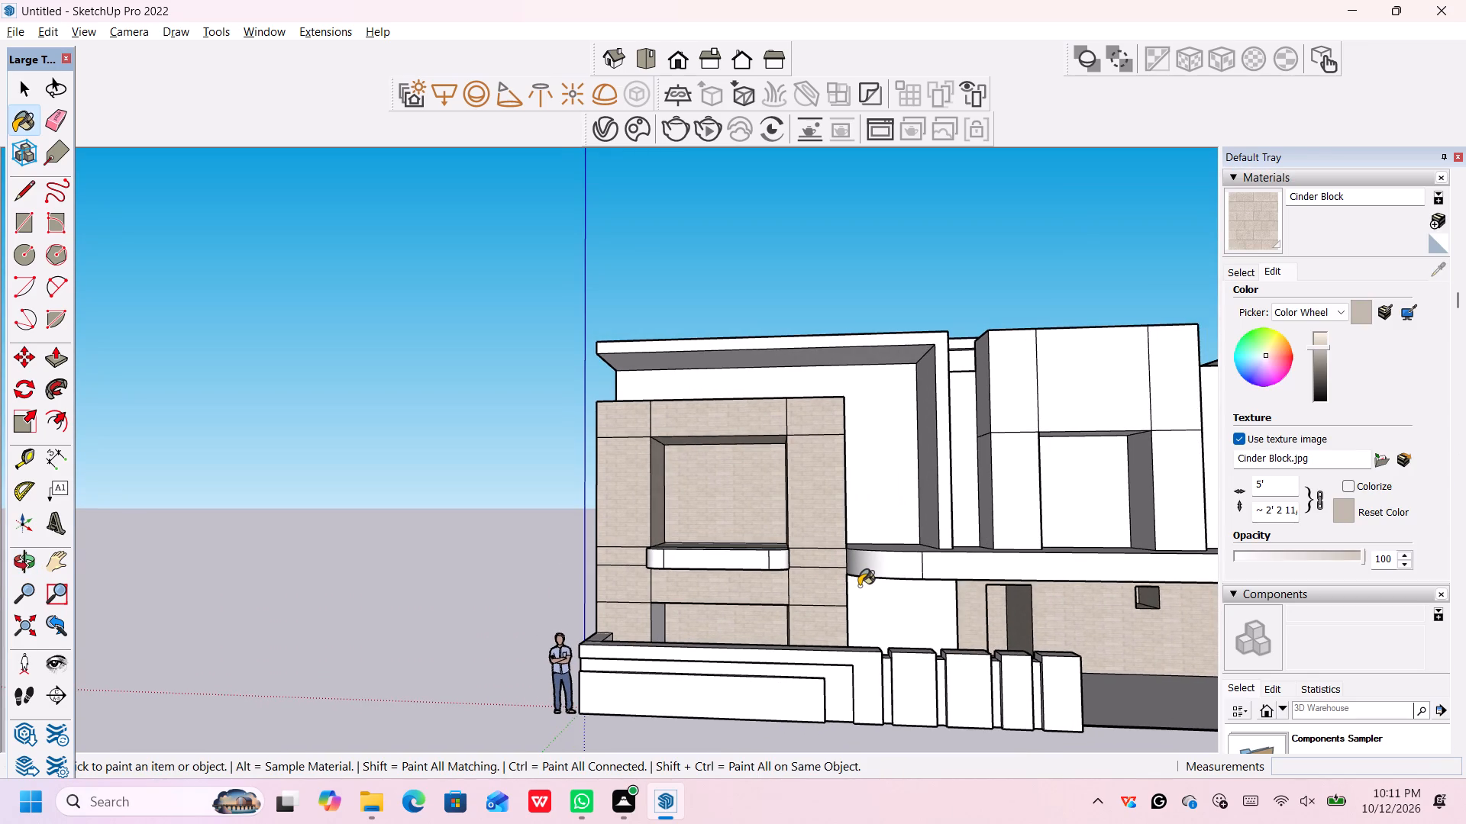
{"action": "left_click", "coordinate": [1097, 501]}
{"action": "middle_click_drag", "start_coordinate": [1109, 476], "coordinate": [875, 496]}
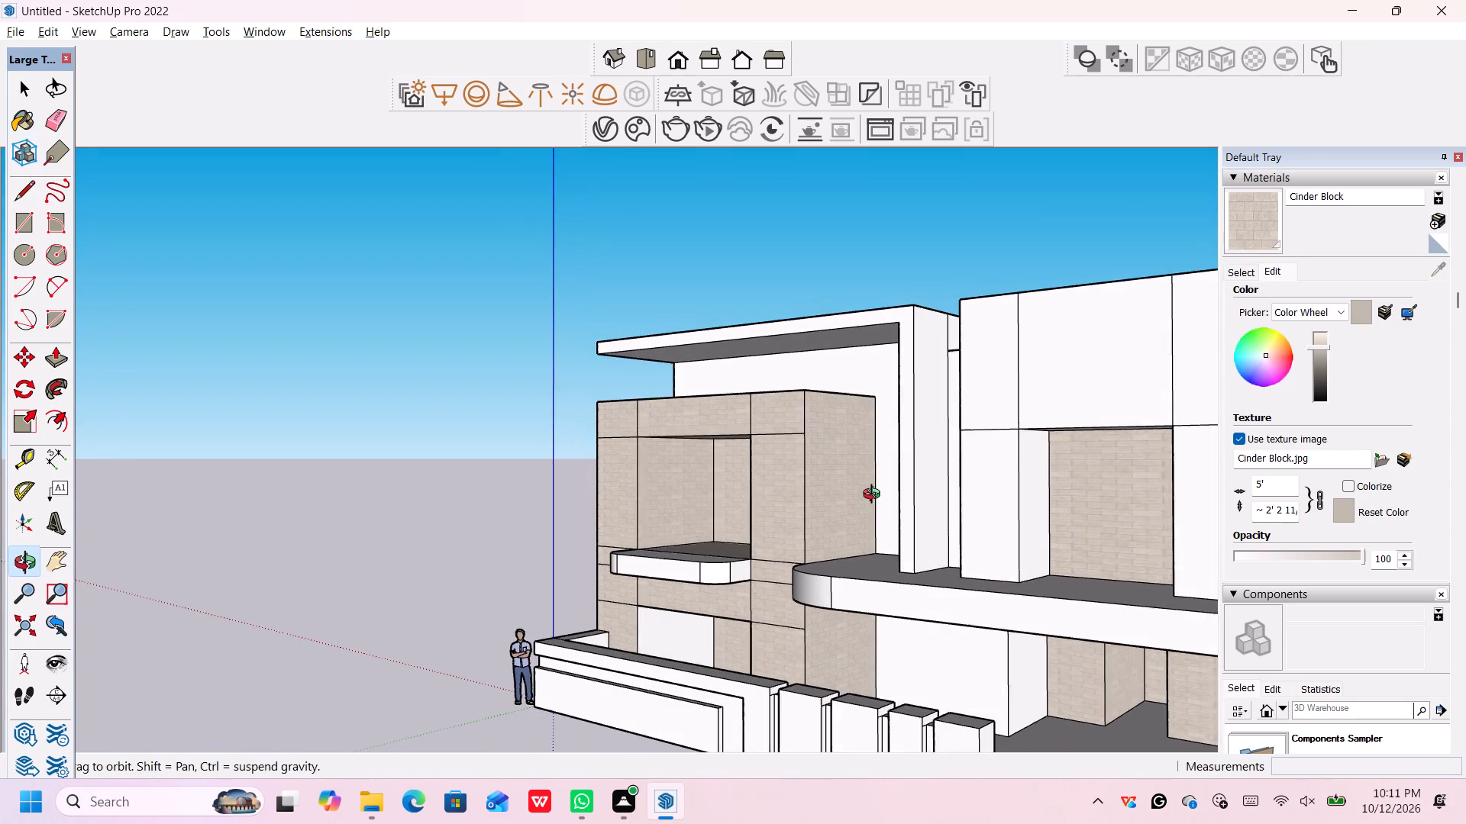
{"action": "middle_click_drag", "start_coordinate": [875, 496], "coordinate": [876, 497]}
{"action": "left_click", "coordinate": [1026, 510]}
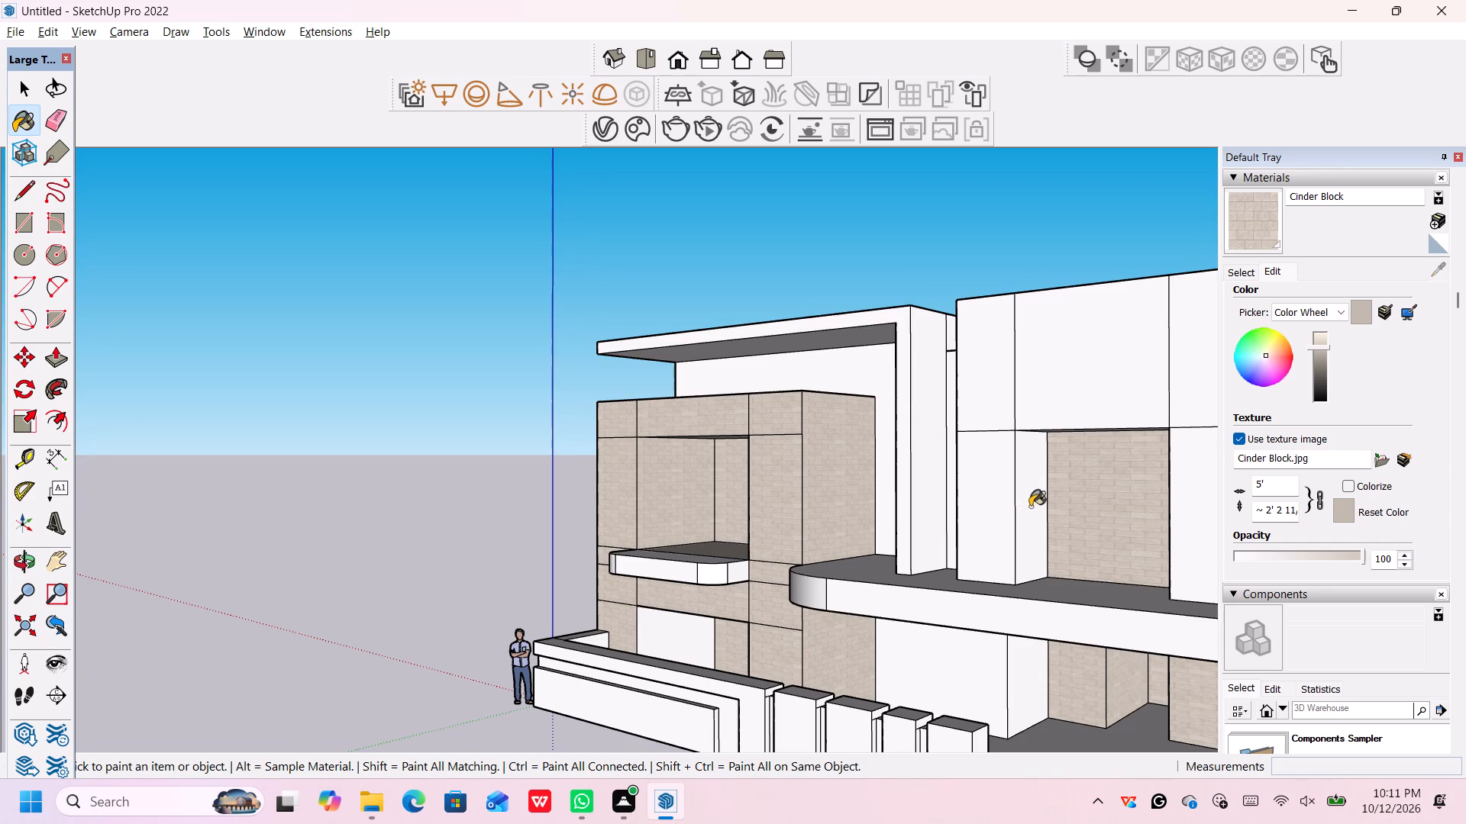
{"action": "middle_click_drag", "start_coordinate": [1045, 504], "coordinate": [1220, 449]}
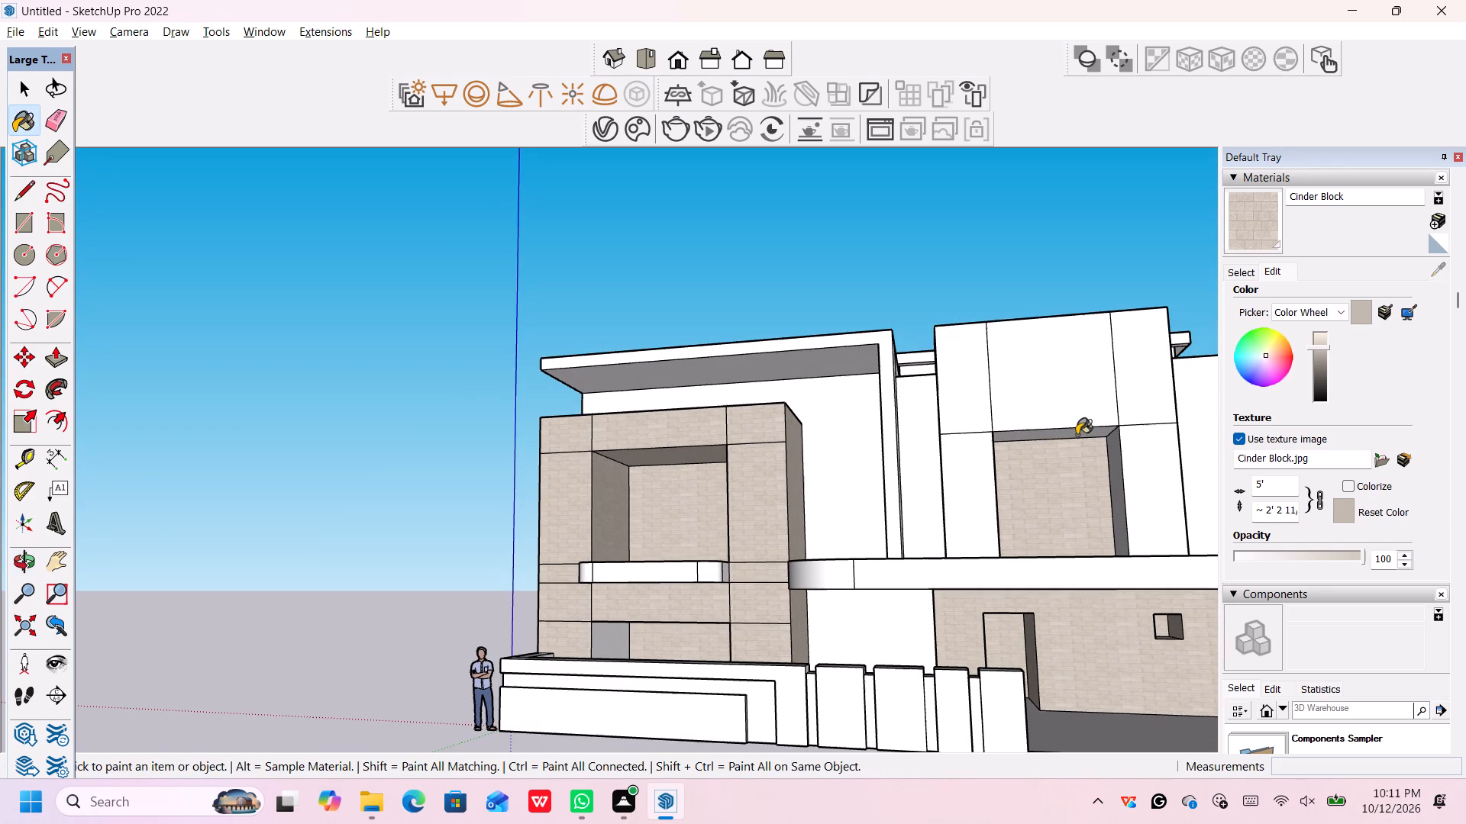
{"action": "left_click", "coordinate": [1077, 433]}
{"action": "left_click", "coordinate": [1112, 473]}
Paint the side reveal of the front block's lower recess, beneath the small balcony, with Cinder Block.
{"action": "scroll", "coordinate": [1044, 511], "scroll_direction": "down", "scroll_amount": 6}
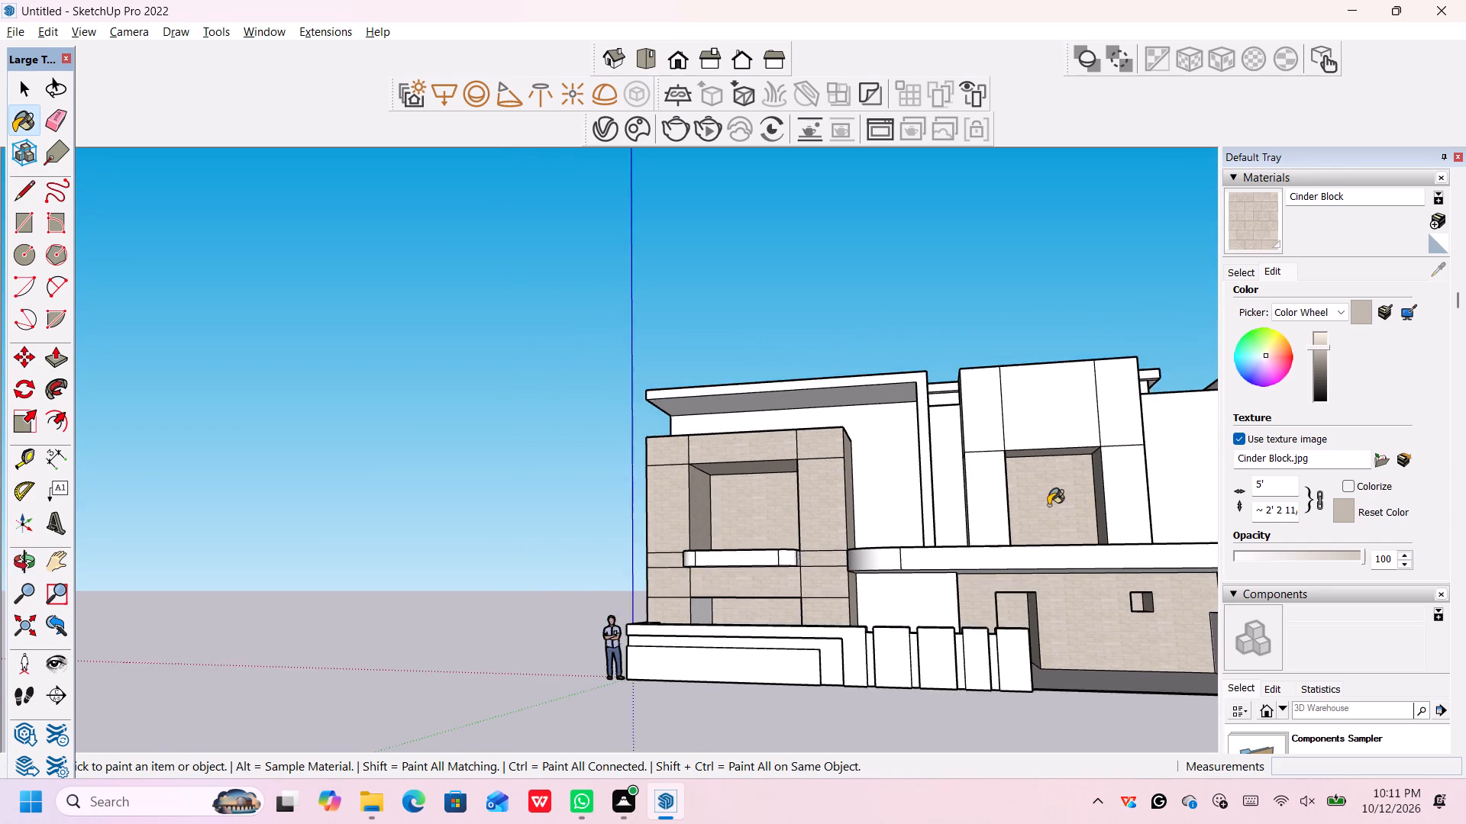
{"action": "scroll", "coordinate": [1048, 505], "scroll_direction": "down", "scroll_amount": 7}
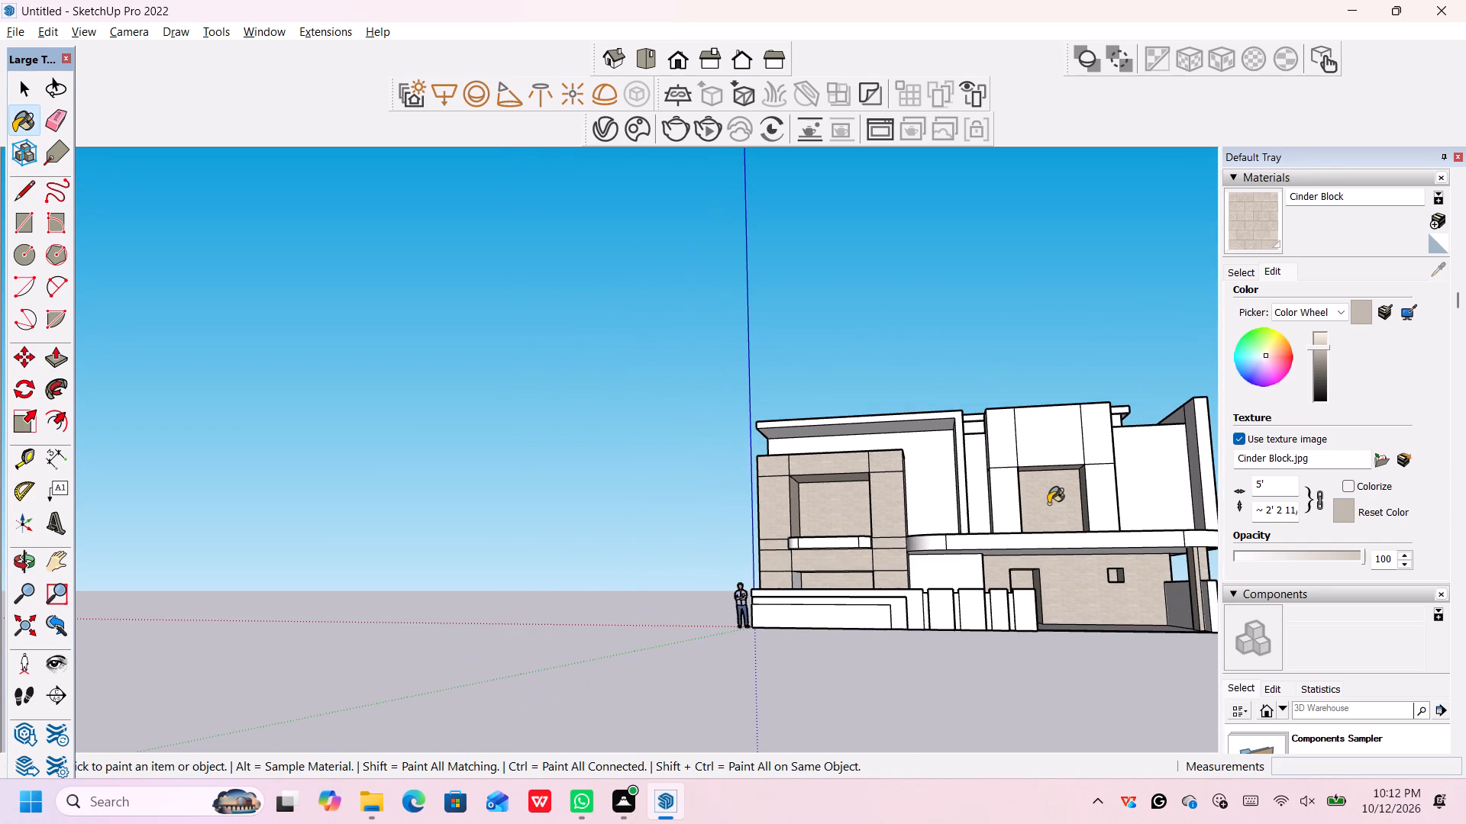
{"action": "scroll", "coordinate": [1053, 504], "scroll_direction": "down", "scroll_amount": 1}
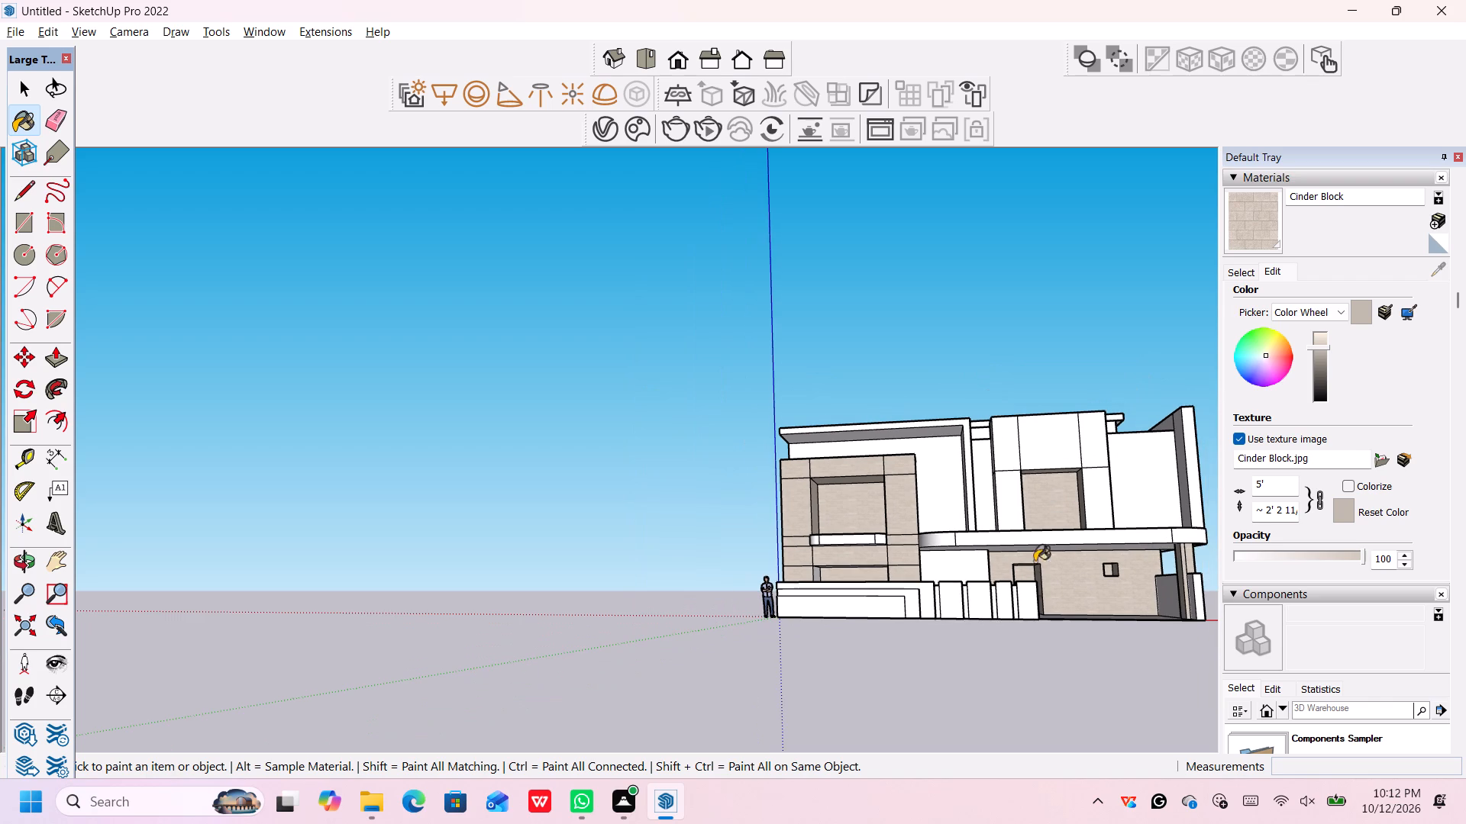
{"action": "middle_click_drag", "start_coordinate": [1028, 671], "coordinate": [1002, 649]}
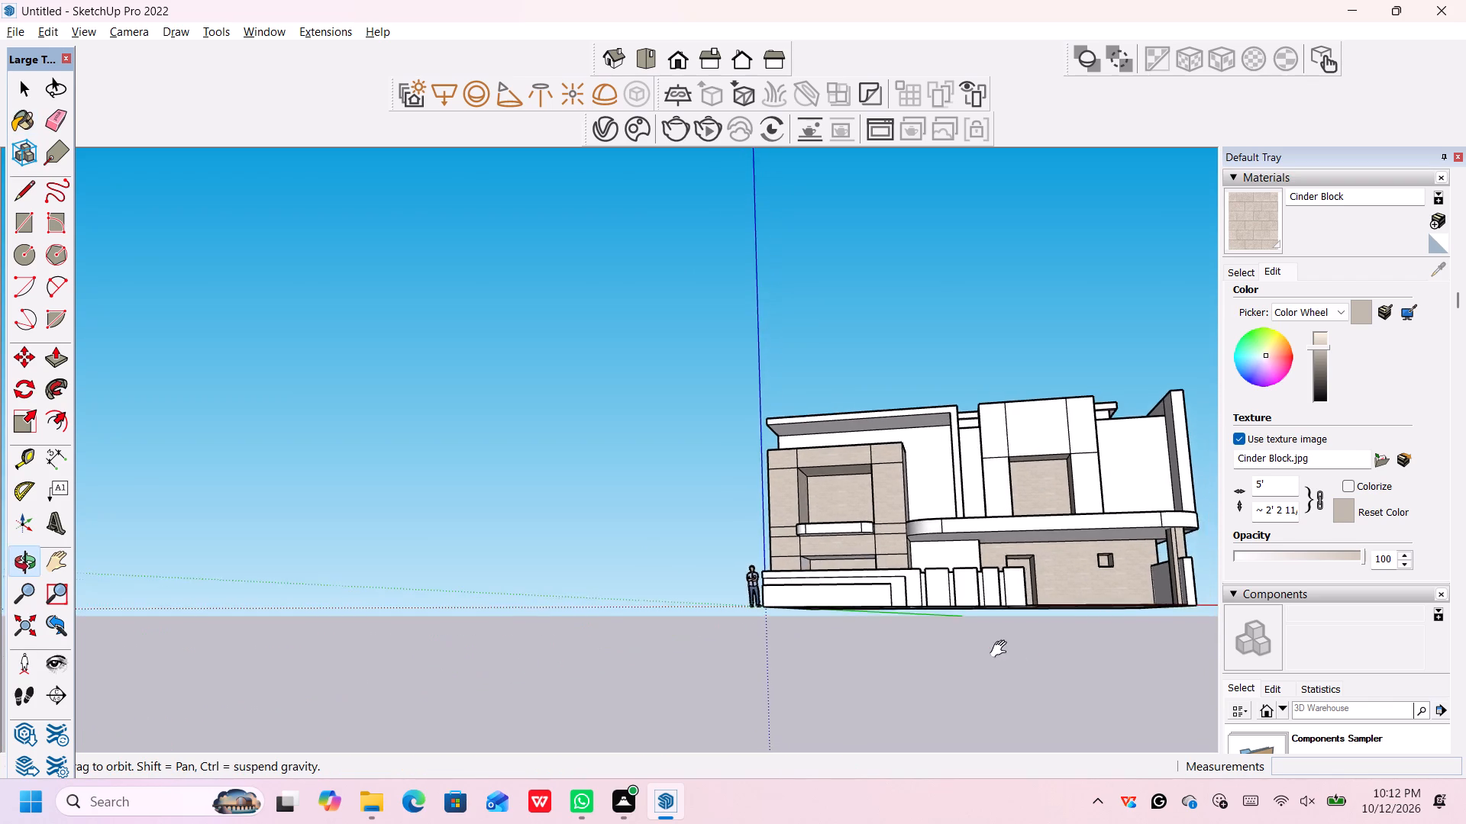
{"action": "middle_click_drag", "start_coordinate": [1002, 649], "coordinate": [1079, 655]}
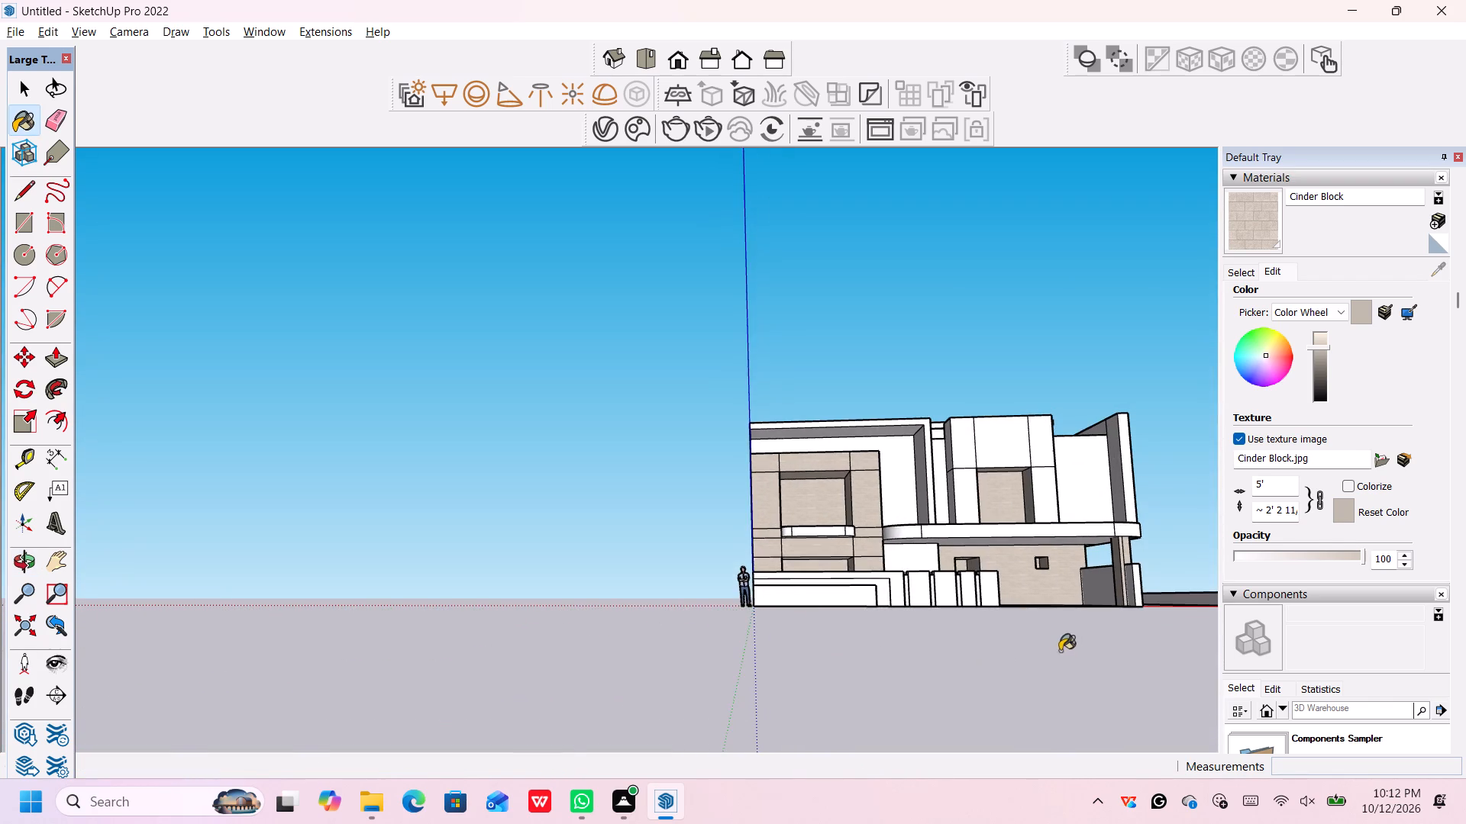
{"action": "middle_click_drag", "start_coordinate": [1059, 651], "coordinate": [777, 660]}
{"action": "left_click", "coordinate": [774, 568]}
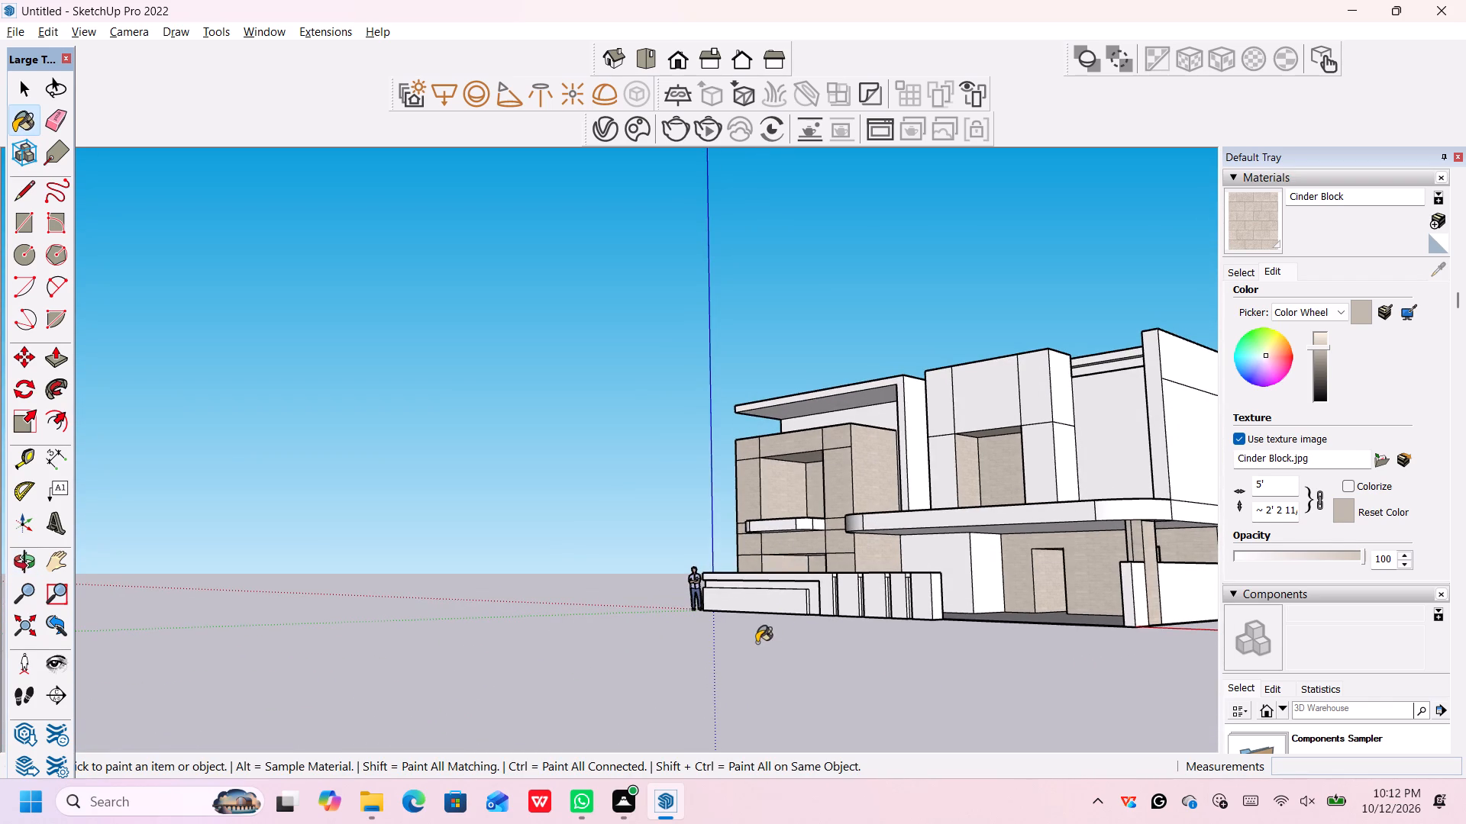
Paint the upper wall behind the front block with Beadboard from the Brick, Cladding and Siding collection.
{"action": "scroll", "coordinate": [757, 642], "scroll_direction": "down", "scroll_amount": 15}
{"action": "middle_click_drag", "start_coordinate": [806, 669], "coordinate": [1031, 702]}
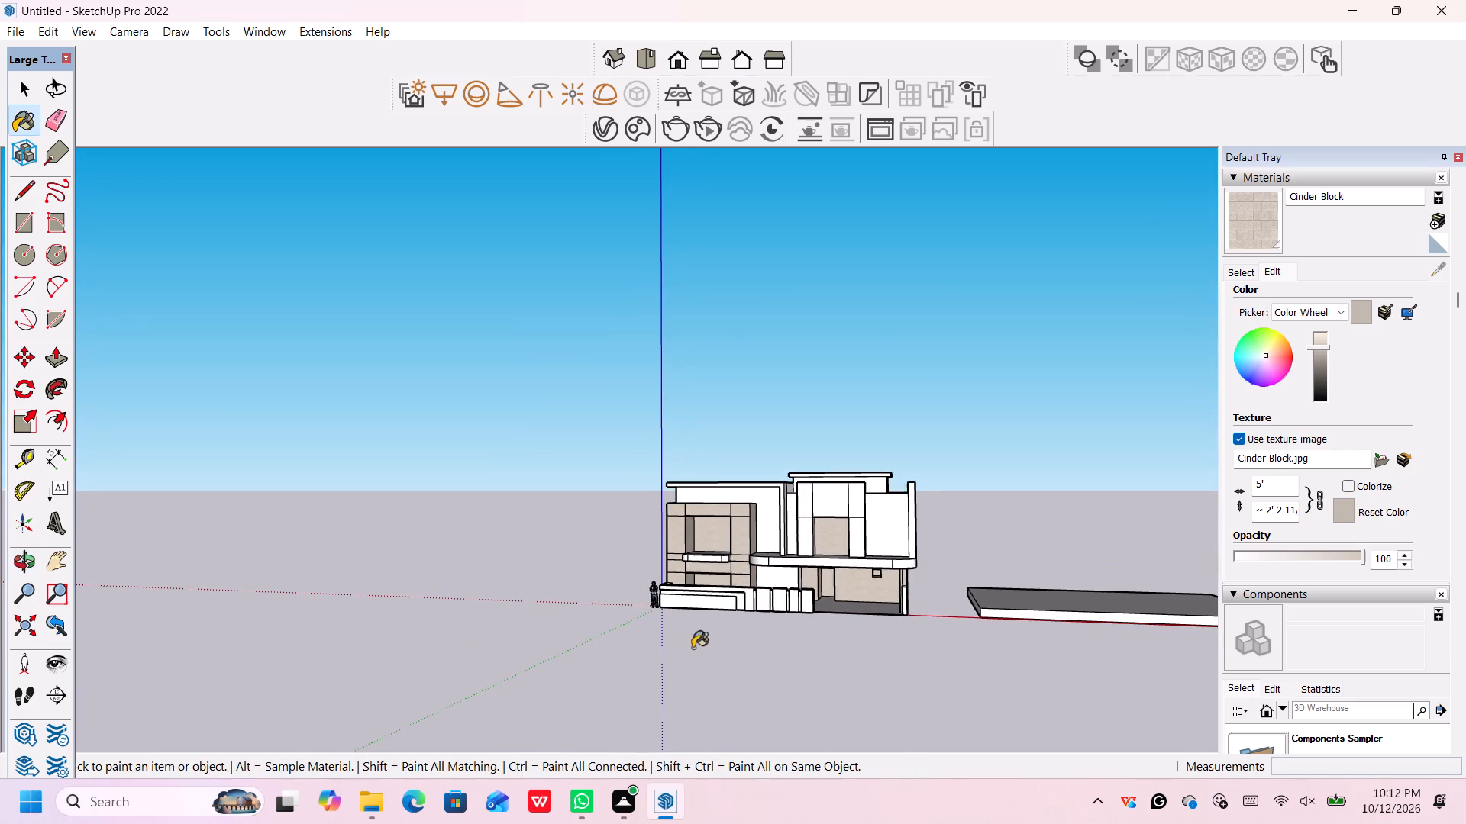
{"action": "middle_click_drag", "start_coordinate": [694, 649], "coordinate": [822, 652]}
{"action": "scroll", "coordinate": [820, 652], "scroll_direction": "up", "scroll_amount": 4}
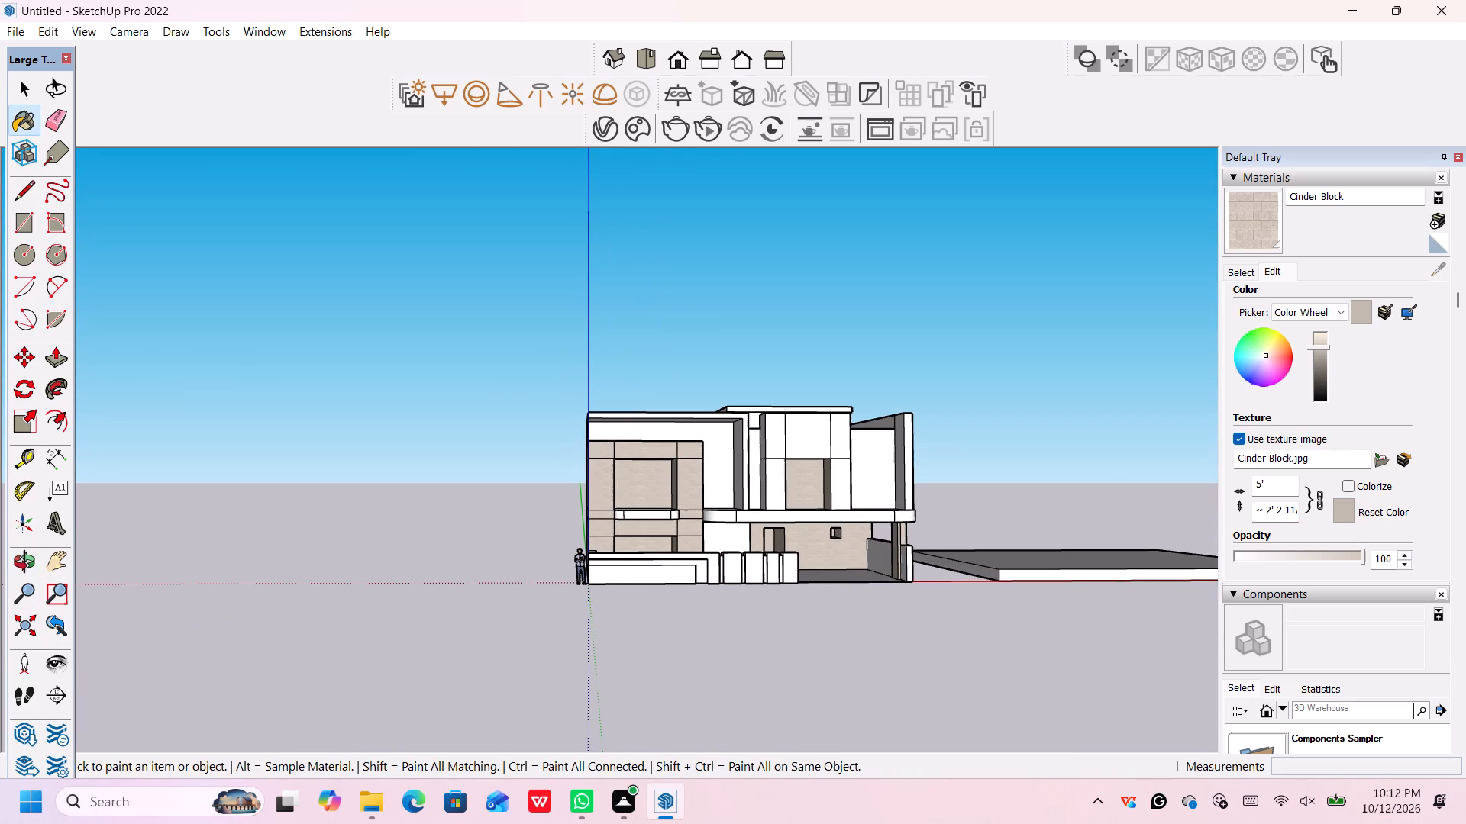
{"action": "left_click", "coordinate": [1245, 273]}
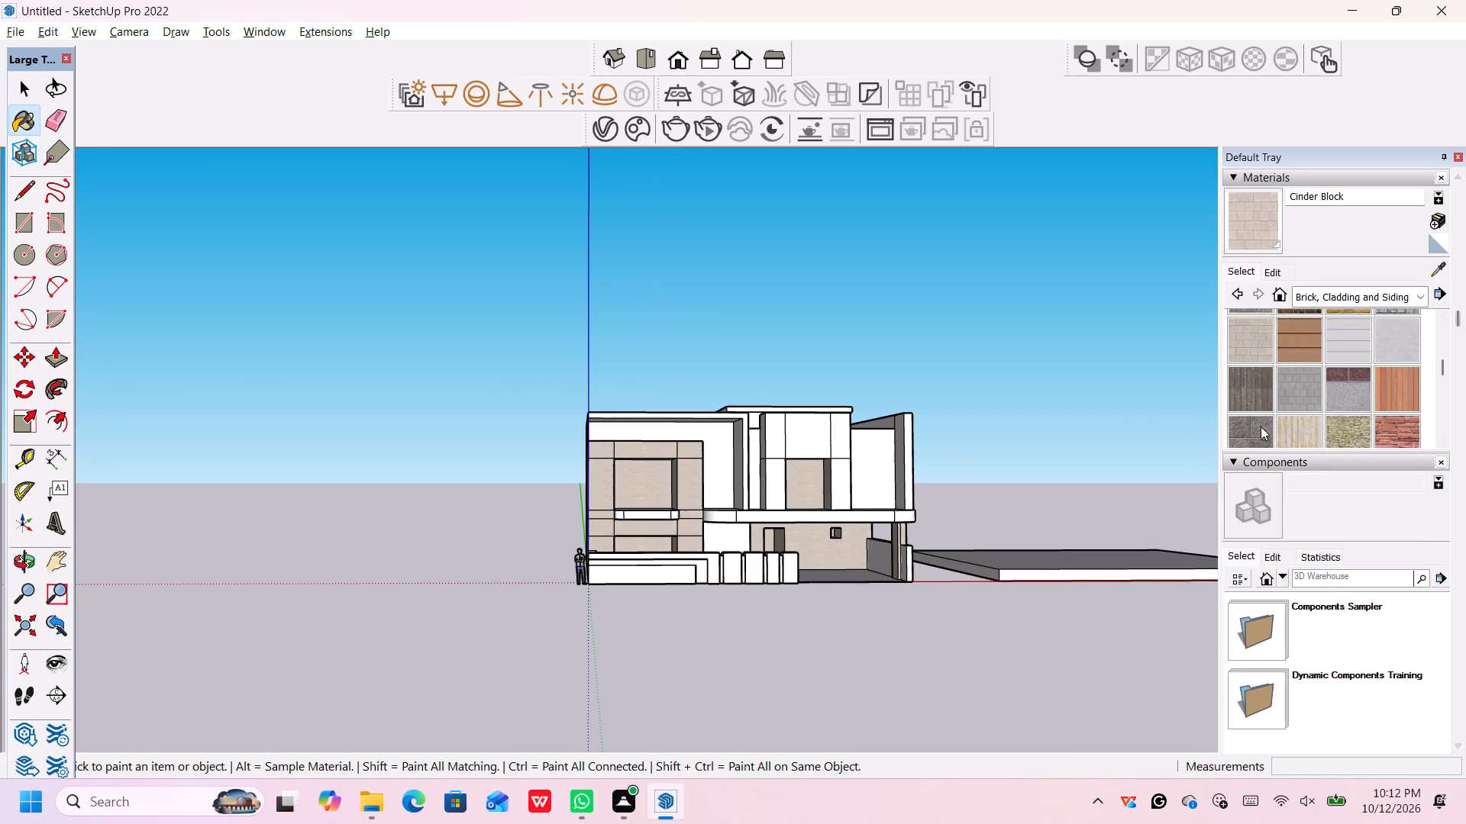
{"action": "scroll", "coordinate": [1264, 424], "scroll_direction": "up", "scroll_amount": 4}
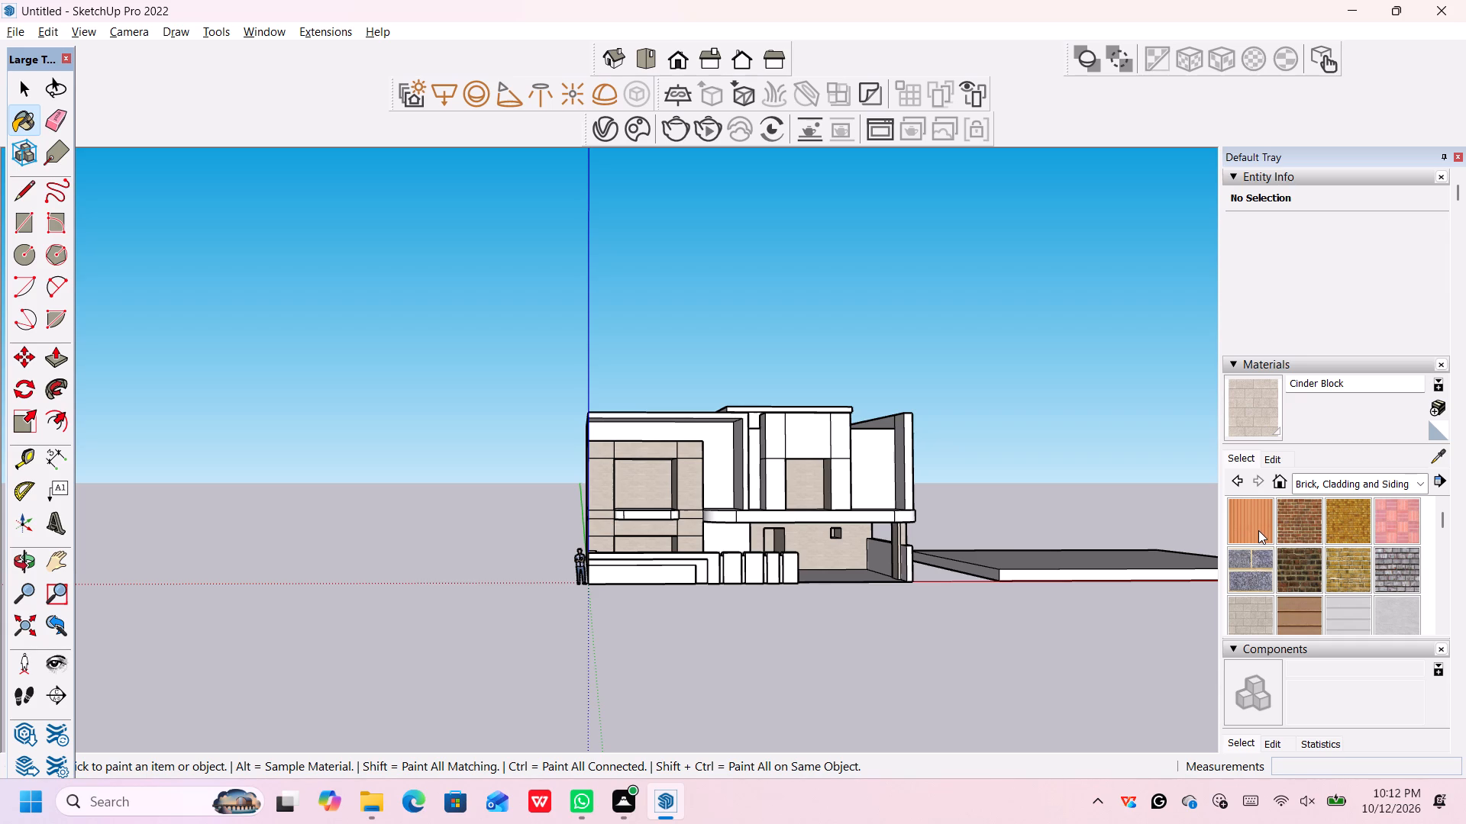
{"action": "left_click", "coordinate": [1258, 530]}
{"action": "left_click", "coordinate": [716, 443]}
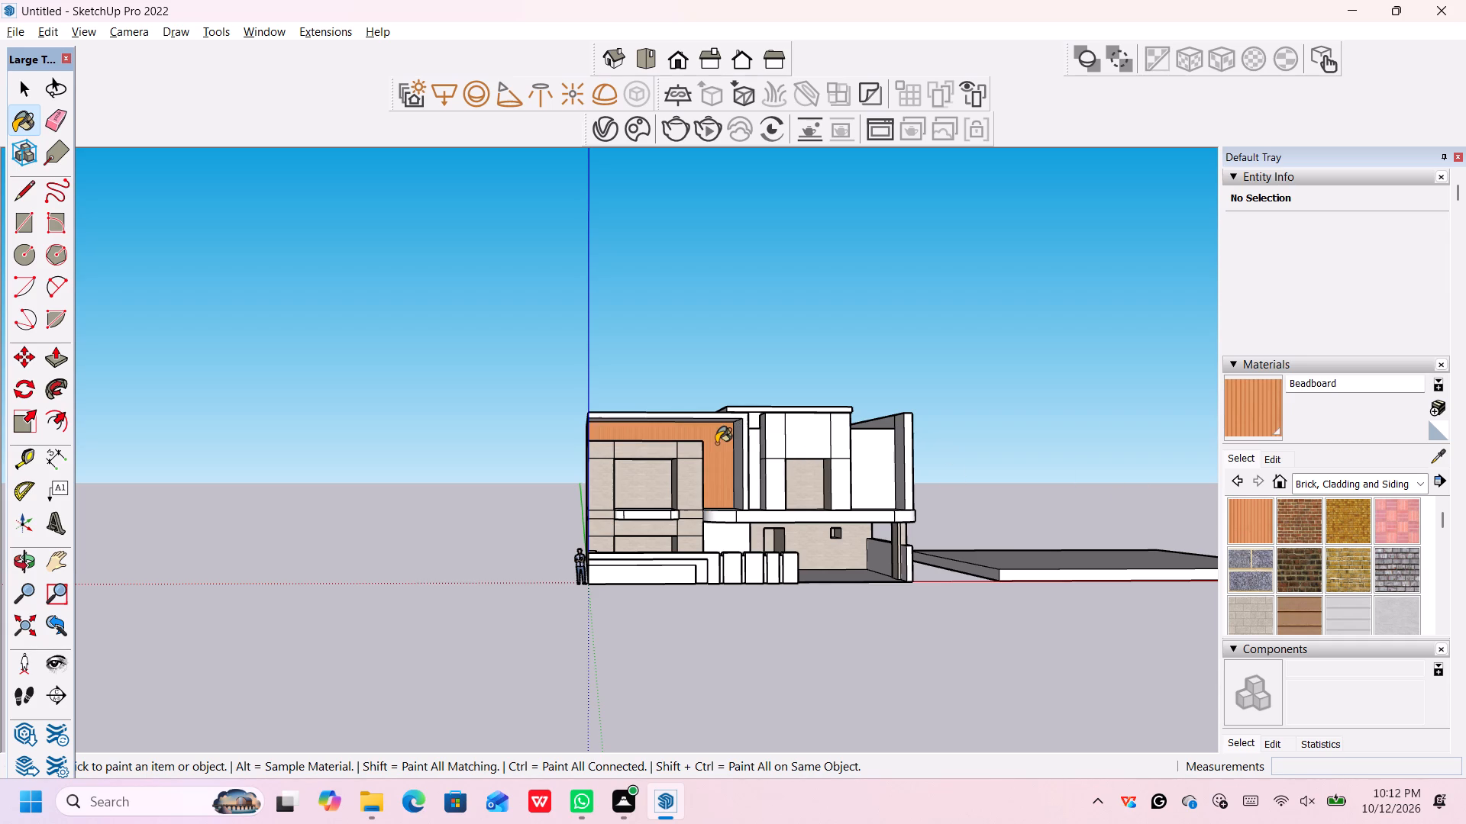
Edit the Beadboard material's colour, lowering its brightness to a dark brown wood tone.
{"action": "scroll", "coordinate": [729, 441], "scroll_direction": "up", "scroll_amount": 5}
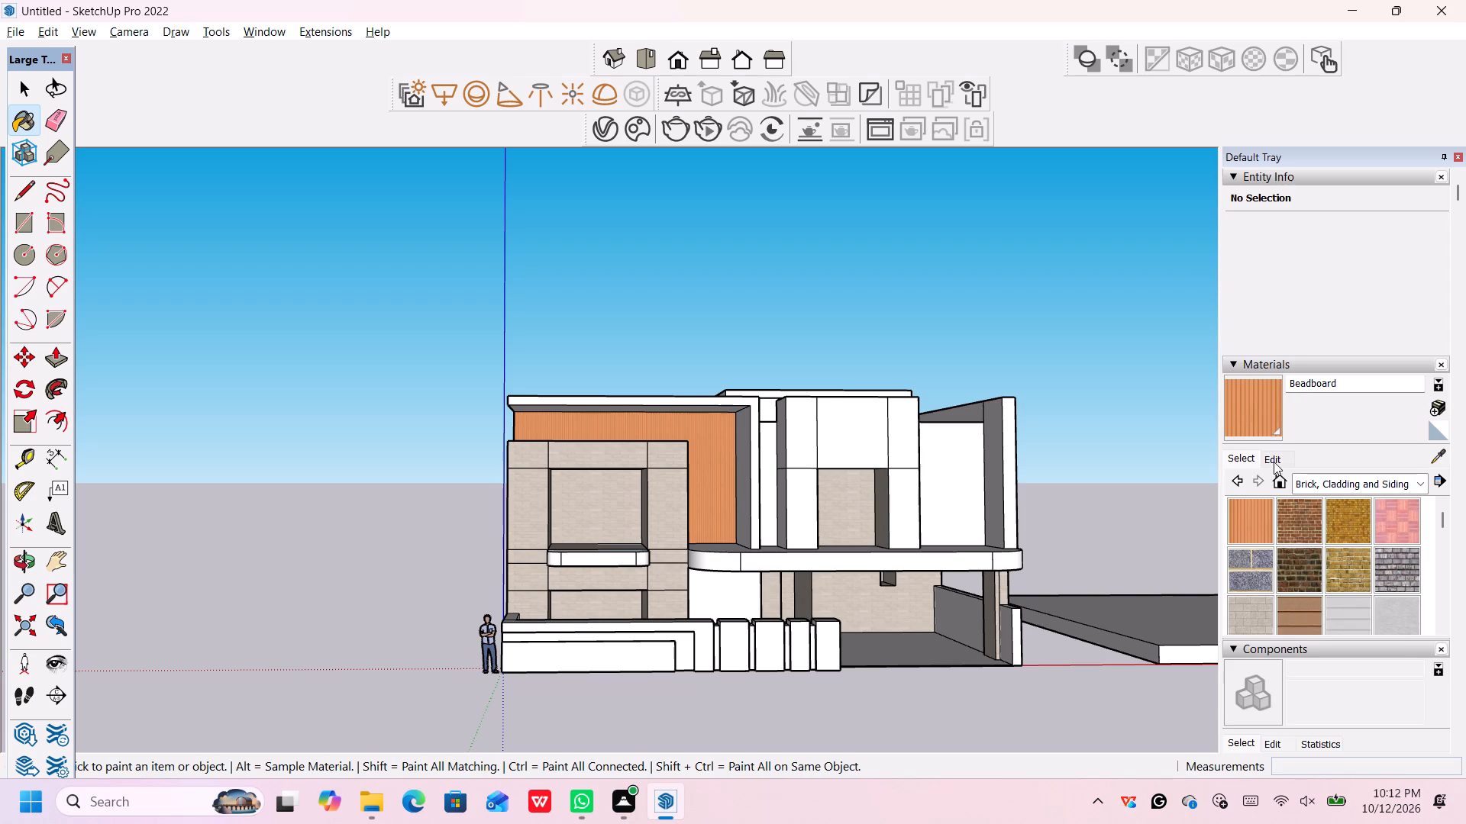
{"action": "left_click", "coordinate": [1274, 459]}
{"action": "left_click_drag", "start_coordinate": [1319, 534], "coordinate": [1322, 546]}
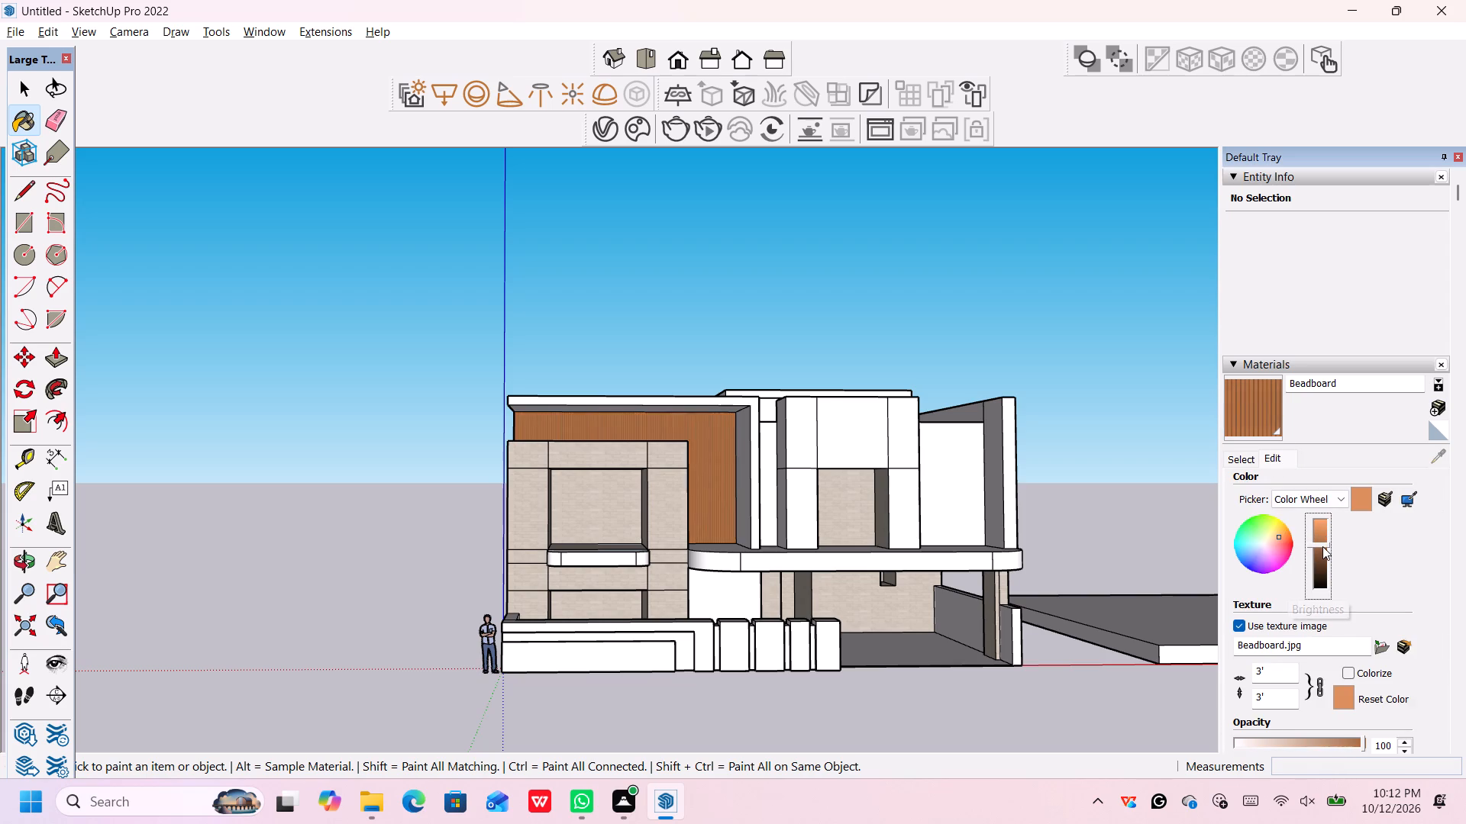
{"action": "left_click_drag", "start_coordinate": [1322, 546], "coordinate": [1322, 546]}
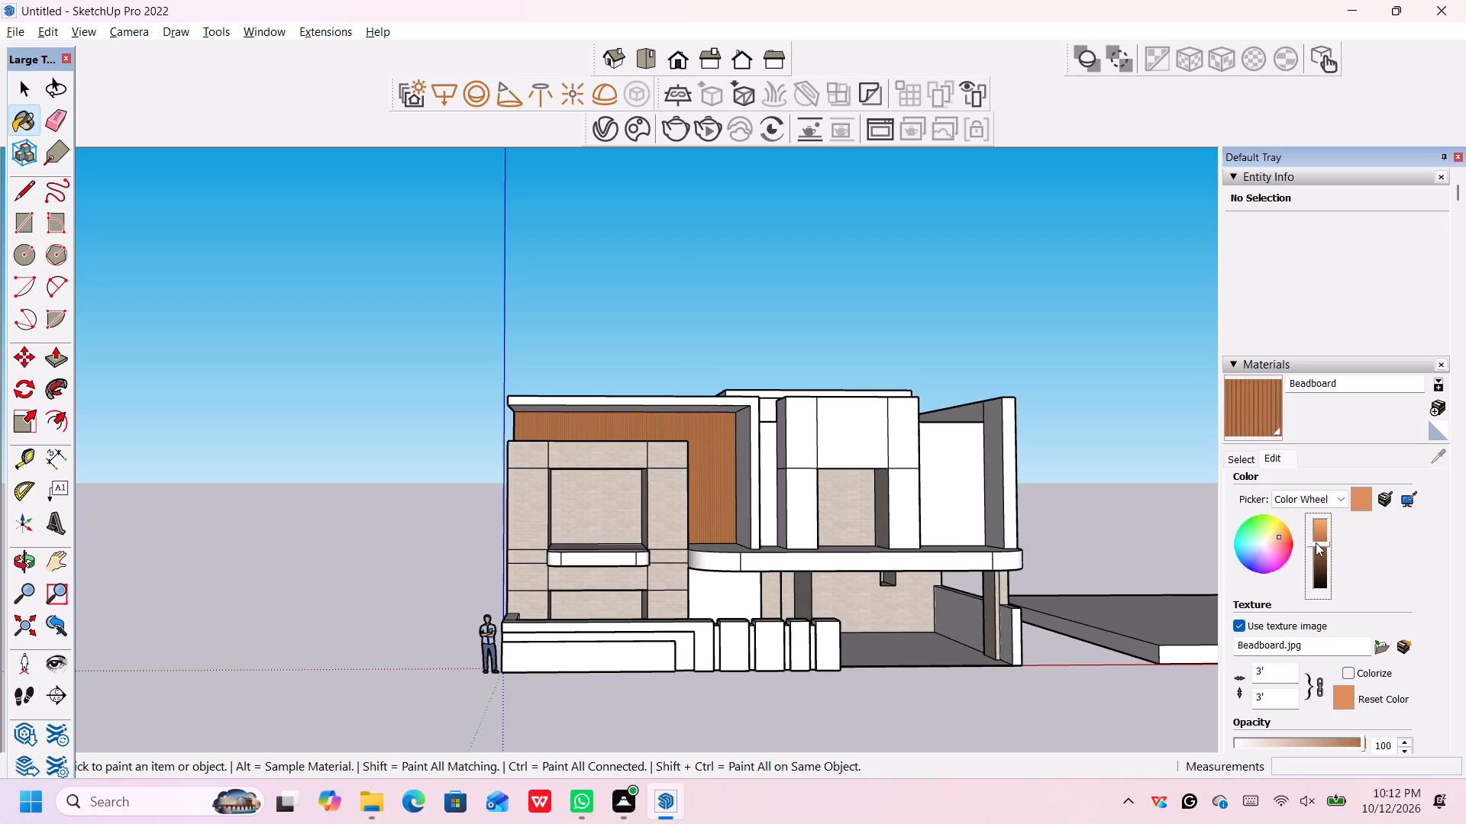
{"action": "left_click", "coordinate": [1317, 546]}
{"action": "left_click", "coordinate": [1317, 553]}
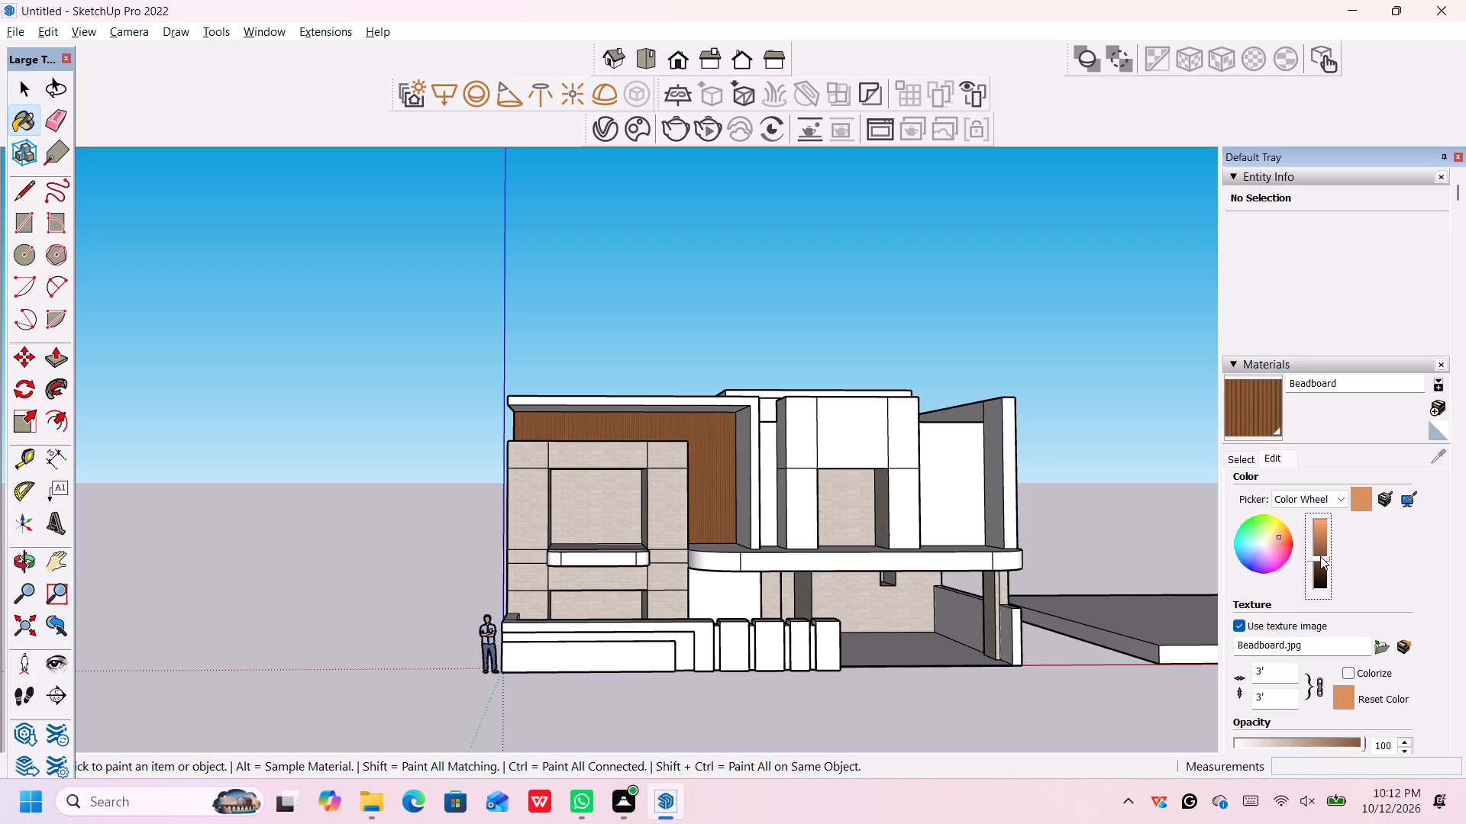
{"action": "scroll", "coordinate": [1299, 696], "scroll_direction": "down", "scroll_amount": 3}
Set the Beadboard texture width to 5'.
{"action": "left_click_drag", "start_coordinate": [1290, 671], "coordinate": [1231, 661]}
{"action": "key", "text": "BackSpace"}
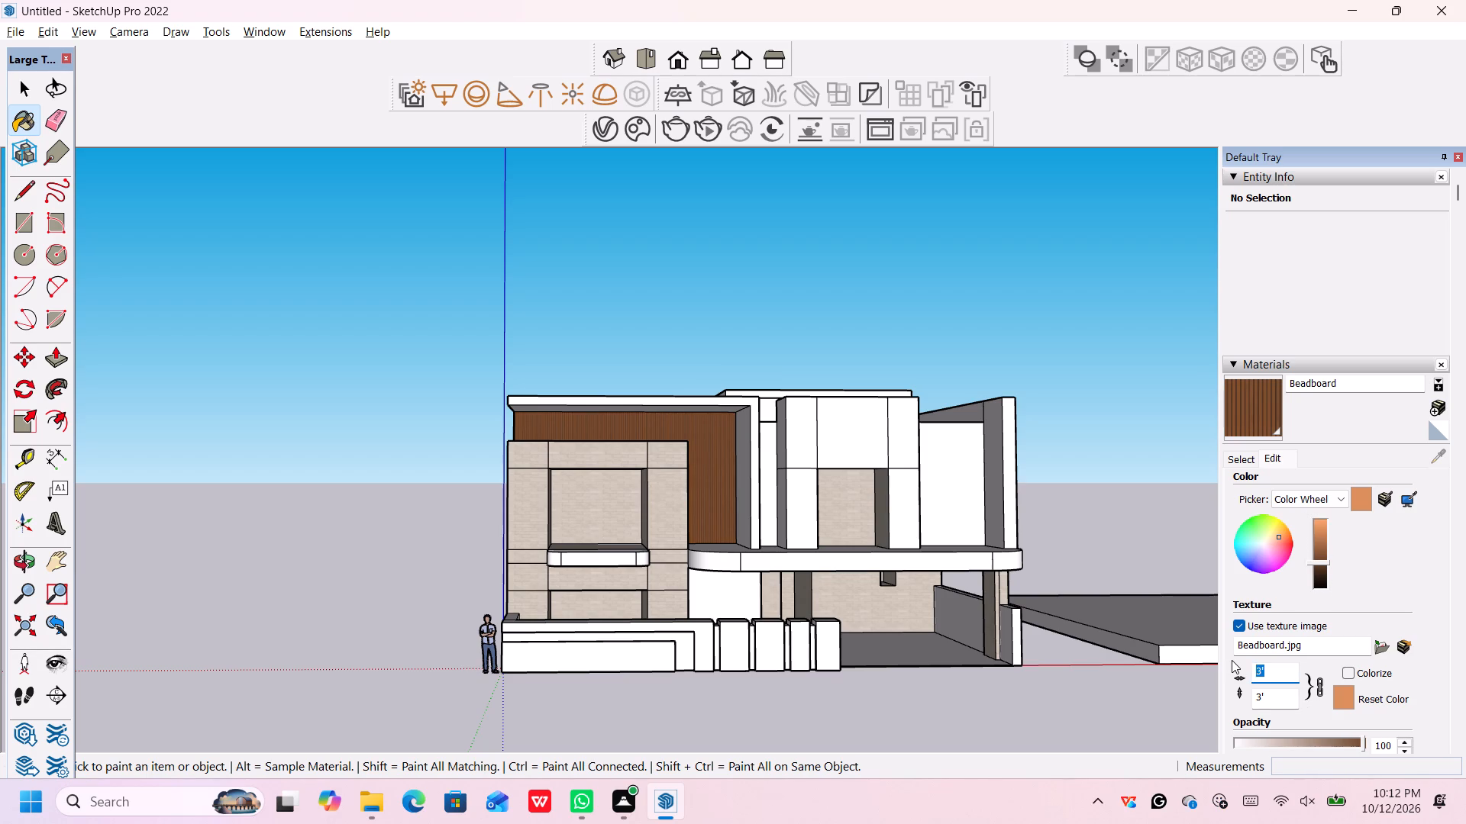
{"action": "type", "text": "5'"}
{"action": "key", "text": "Return"}
Paint the upper walls on both sides of the central block and the low flat roof surface behind it with Beadboard.
{"action": "left_click", "coordinate": [951, 492]}
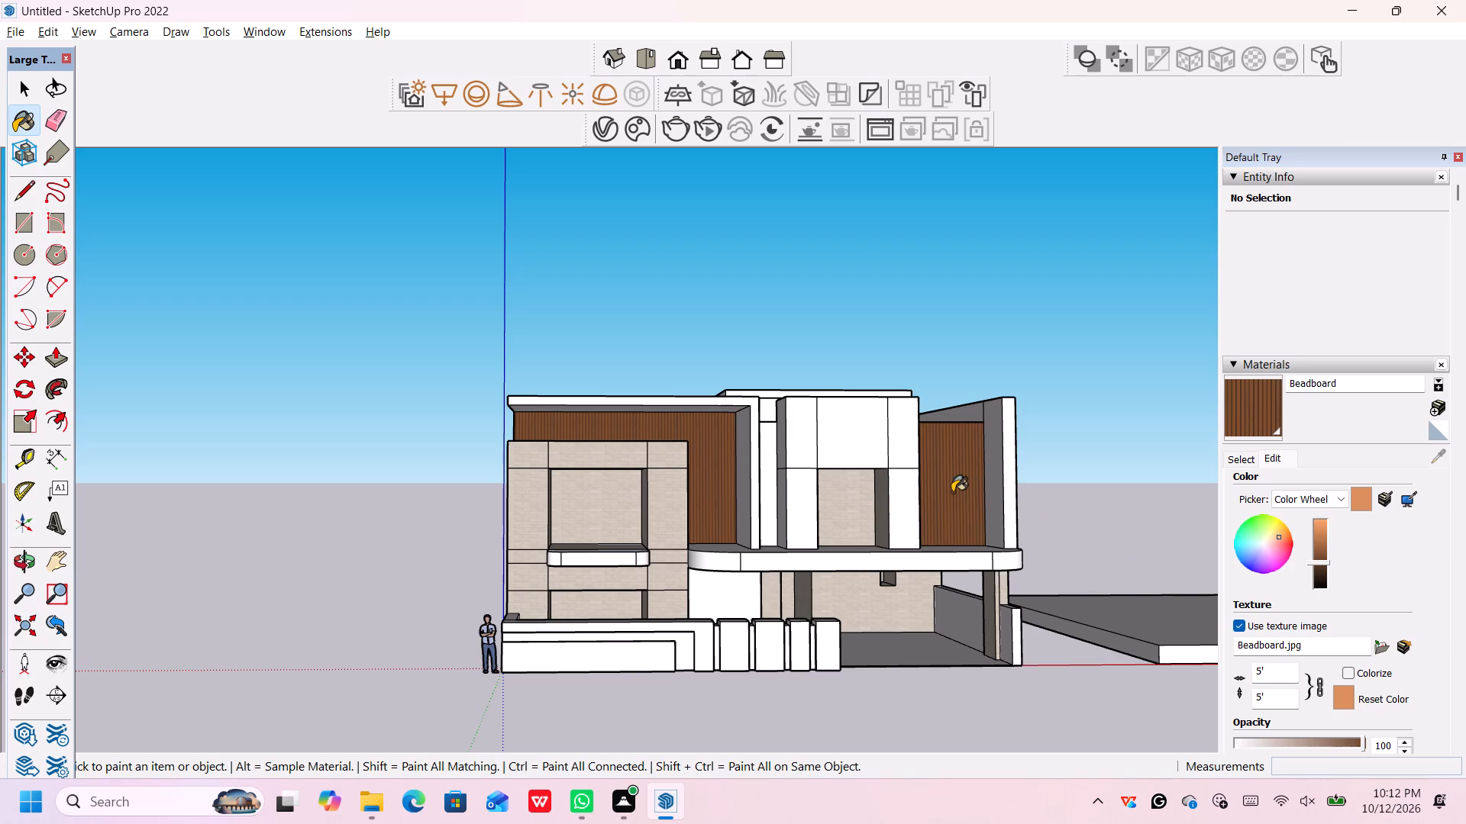
{"action": "left_click", "coordinate": [770, 468]}
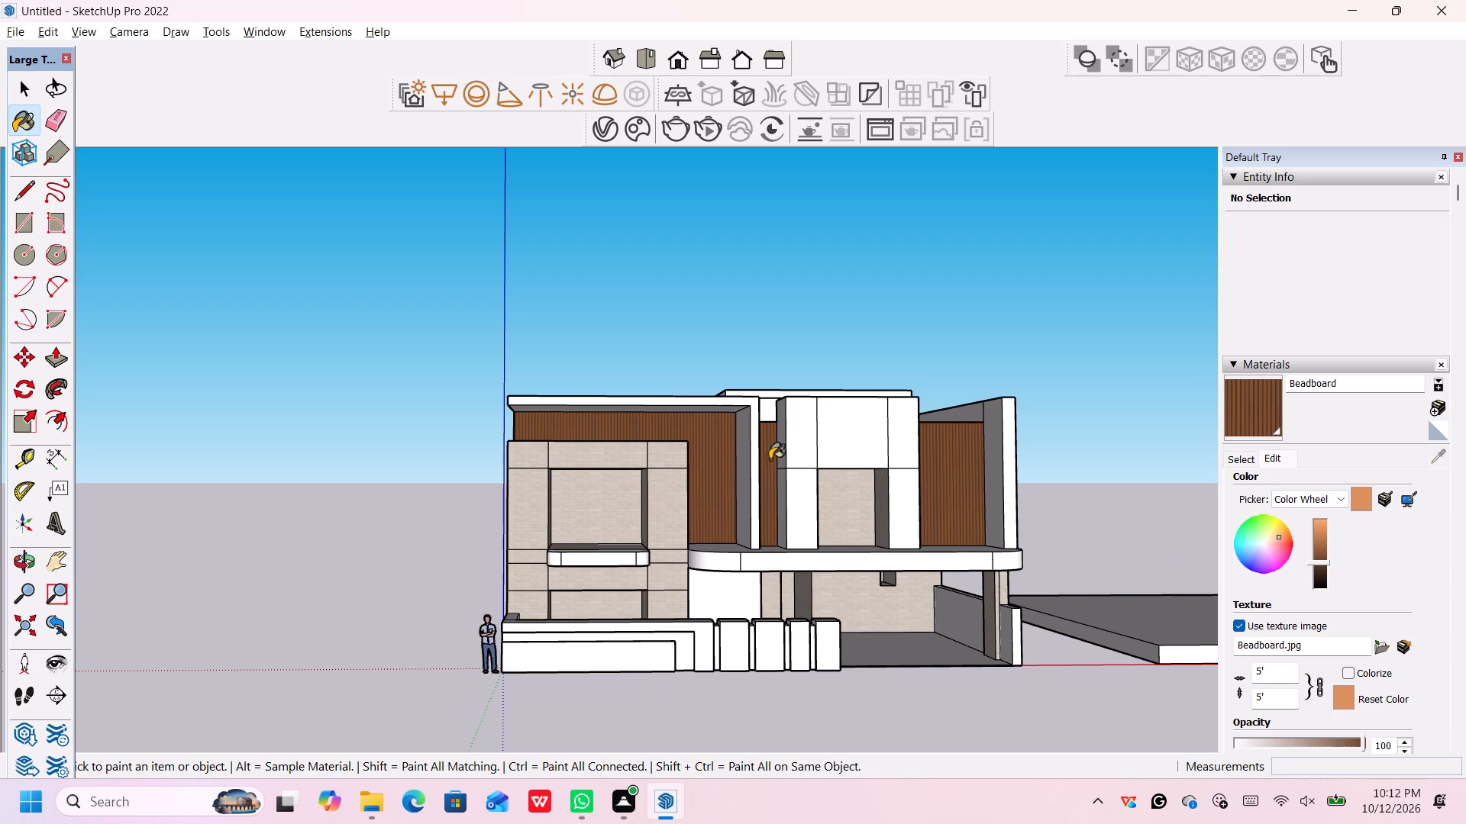
{"action": "middle_click_drag", "start_coordinate": [765, 451], "coordinate": [734, 495]}
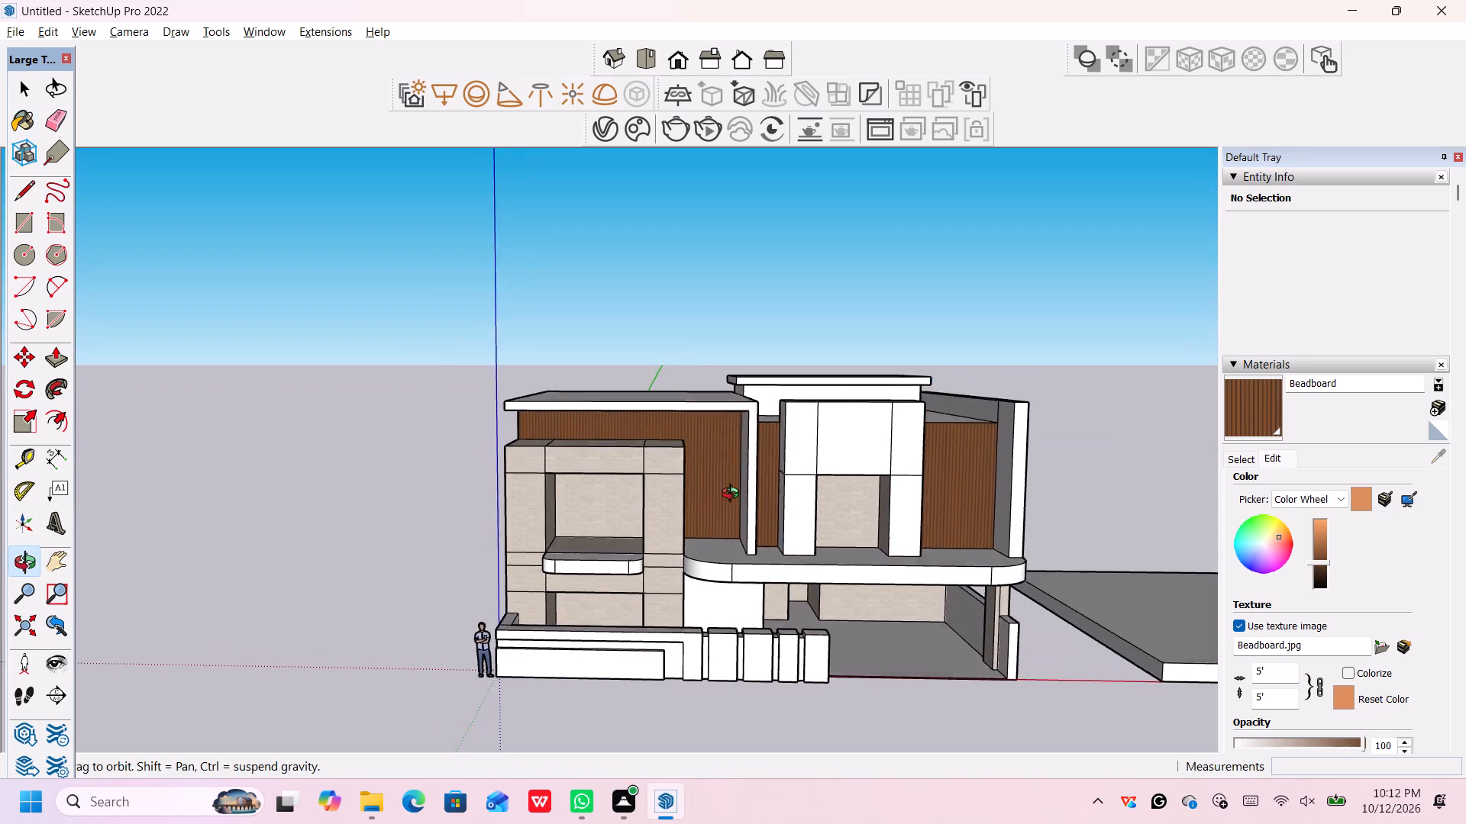
{"action": "middle_click_drag", "start_coordinate": [734, 495], "coordinate": [731, 566]}
{"action": "left_click", "coordinate": [773, 403]}
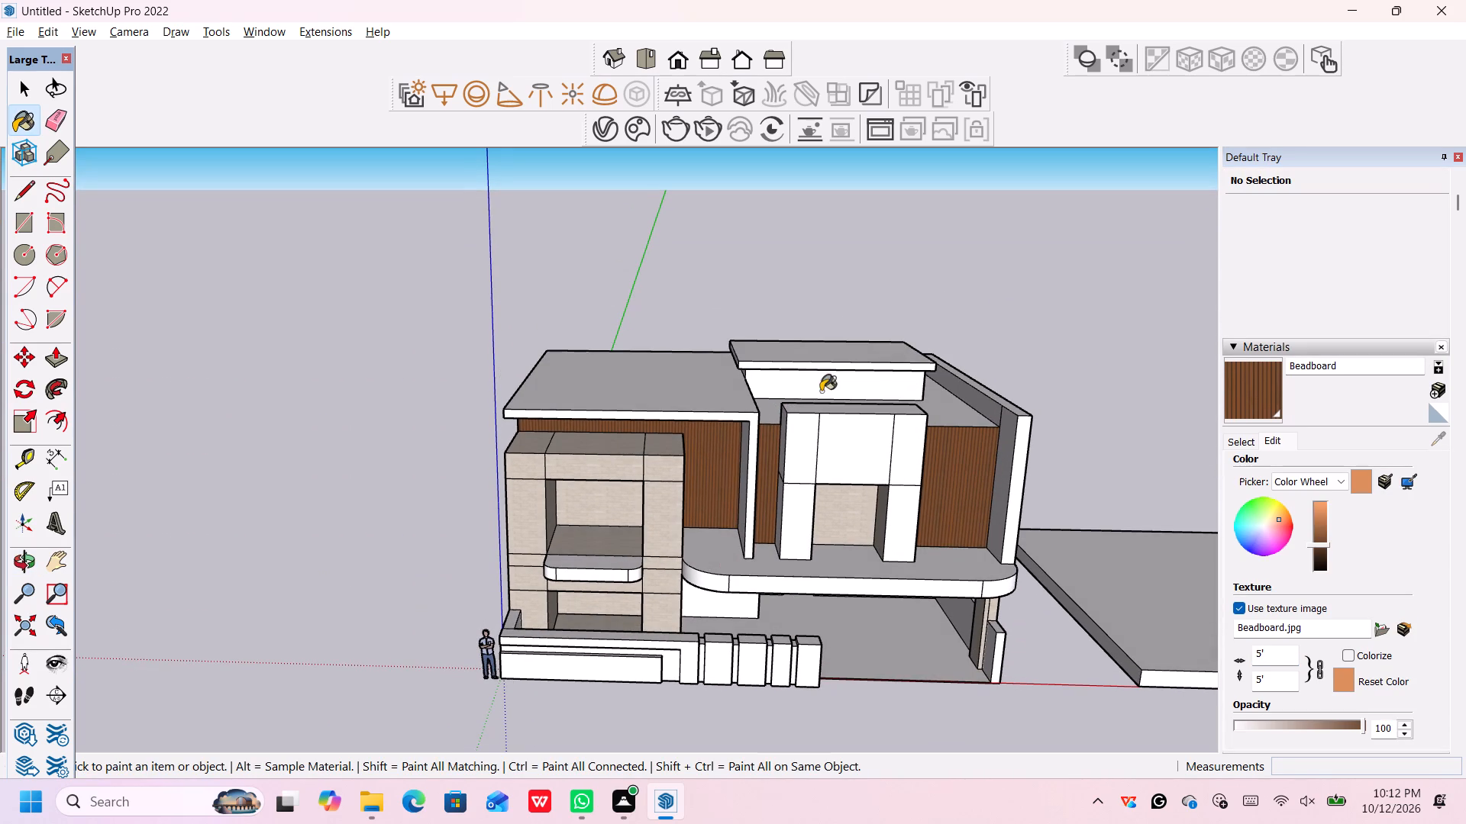
Paint the house's upper side wall, at the front block's end, with Beadboard.
{"action": "scroll", "coordinate": [917, 564], "scroll_direction": "down", "scroll_amount": 4}
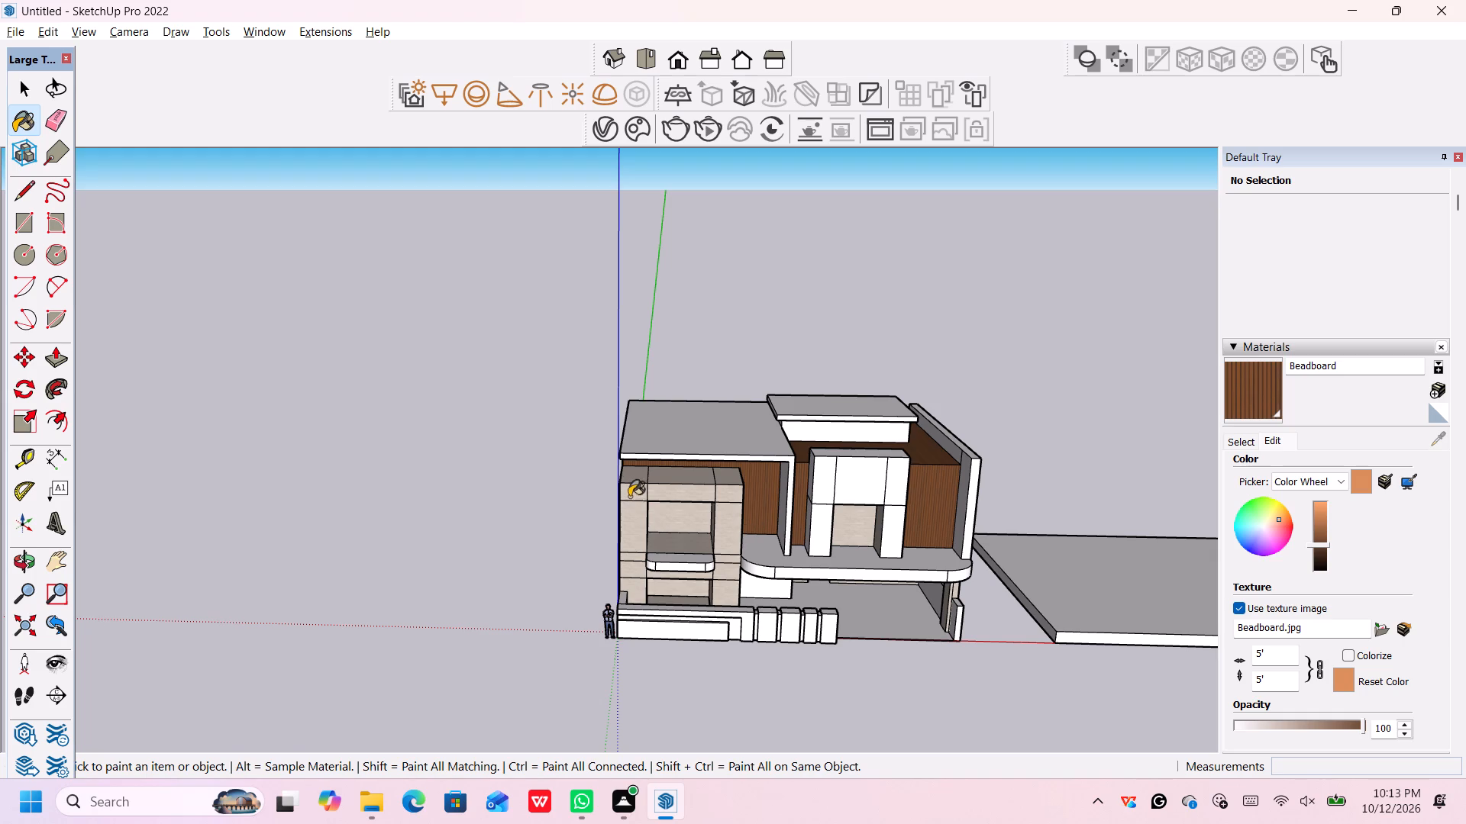
{"action": "middle_click_drag", "start_coordinate": [629, 497], "coordinate": [709, 405]}
{"action": "middle_click_drag", "start_coordinate": [712, 426], "coordinate": [700, 430]}
{"action": "left_click", "coordinate": [609, 452]}
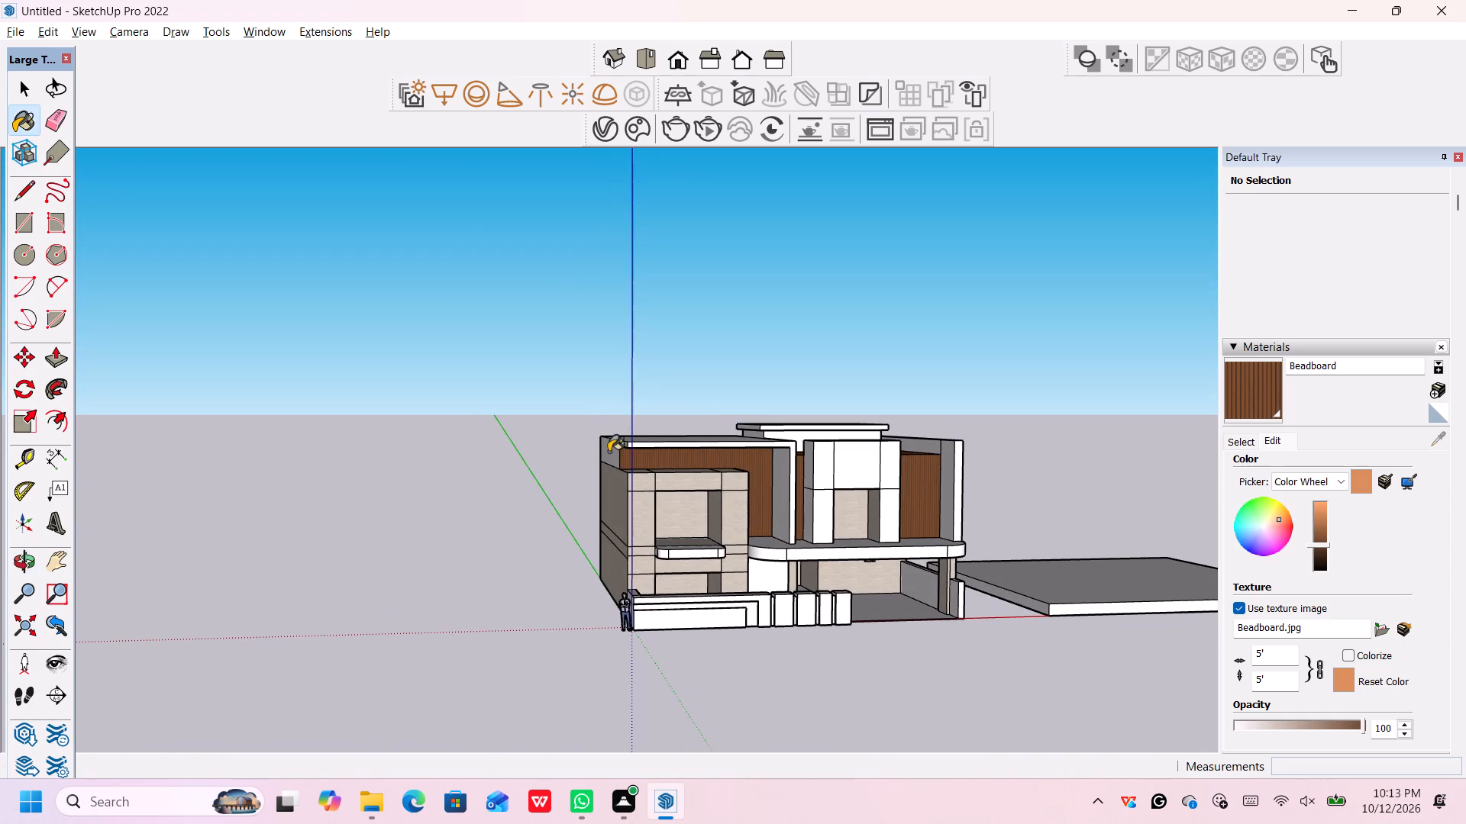
Paint the front and side faces of the ground-floor wall beneath the balcony, beside the front block, with Beadboard.
{"action": "scroll", "coordinate": [710, 465], "scroll_direction": "down", "scroll_amount": 1}
{"action": "scroll", "coordinate": [730, 474], "scroll_direction": "up", "scroll_amount": 1}
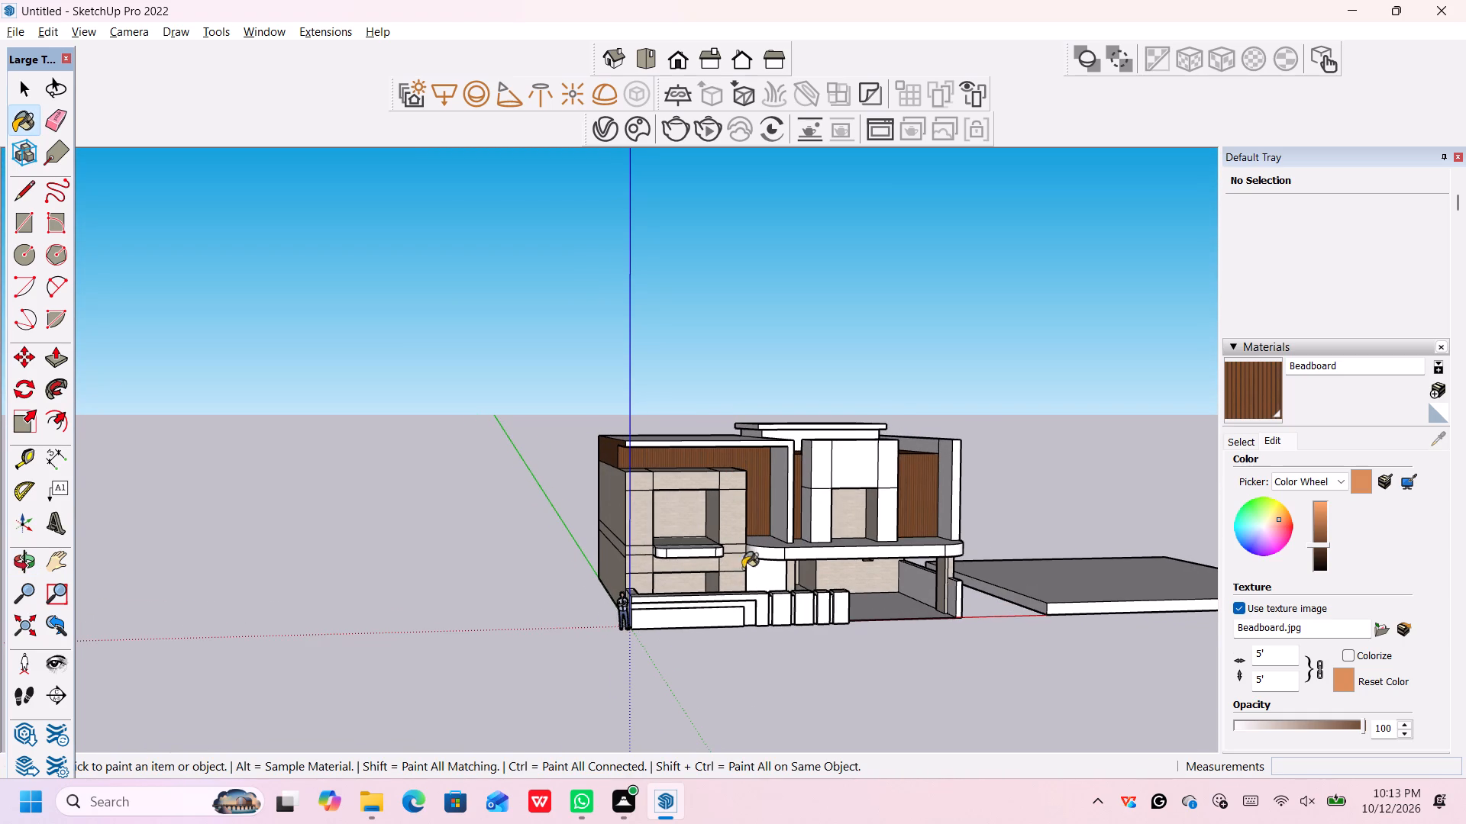
{"action": "scroll", "coordinate": [753, 578], "scroll_direction": "up", "scroll_amount": 3}
{"action": "left_click", "coordinate": [765, 578]}
{"action": "scroll", "coordinate": [783, 573], "scroll_direction": "down", "scroll_amount": 5}
{"action": "middle_click_drag", "start_coordinate": [859, 677], "coordinate": [851, 674]}
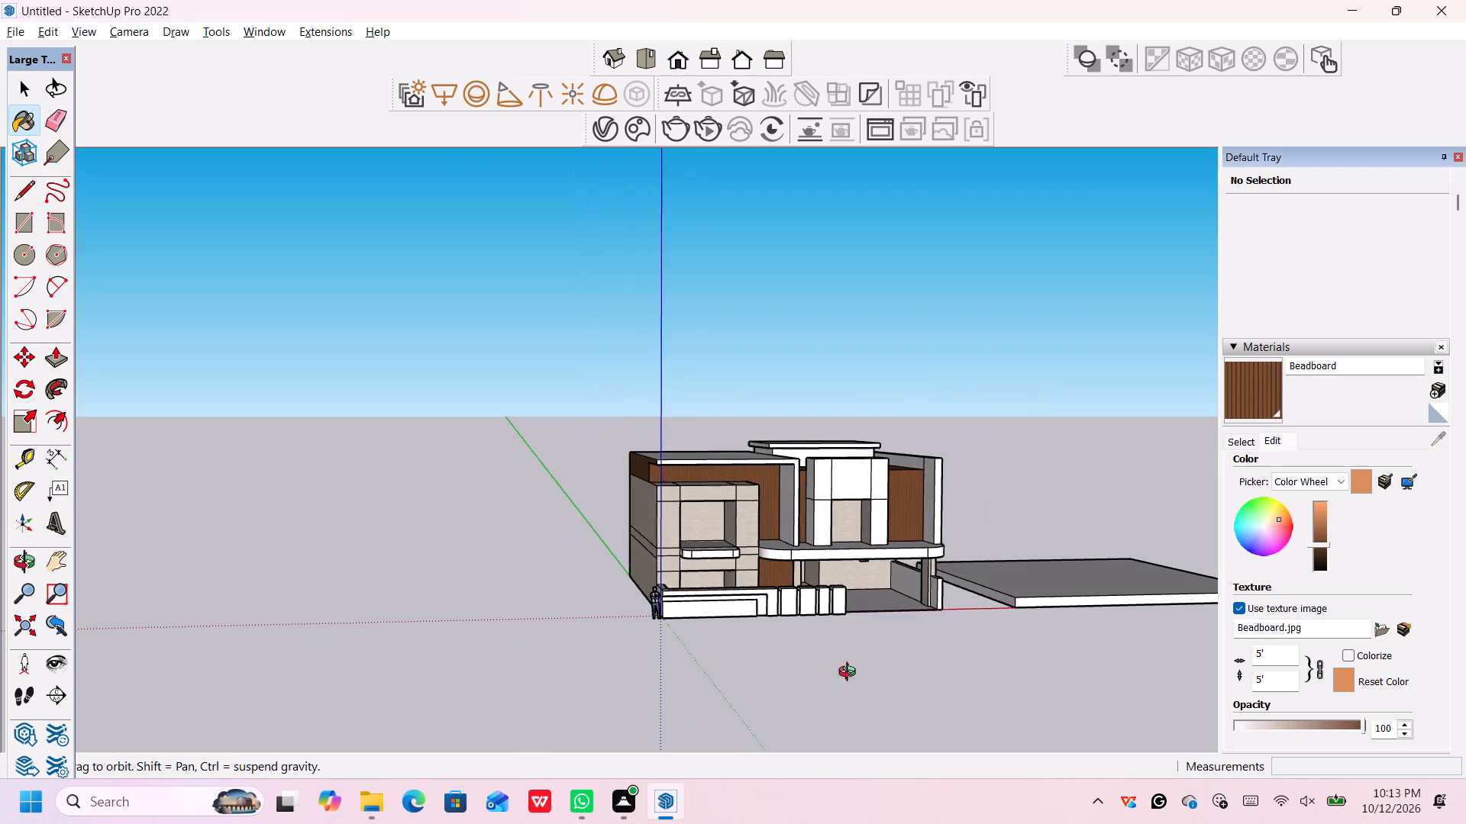
{"action": "middle_click_drag", "start_coordinate": [851, 674], "coordinate": [540, 635]}
{"action": "scroll", "coordinate": [630, 635], "scroll_direction": "up", "scroll_amount": 1}
{"action": "left_click", "coordinate": [803, 589]}
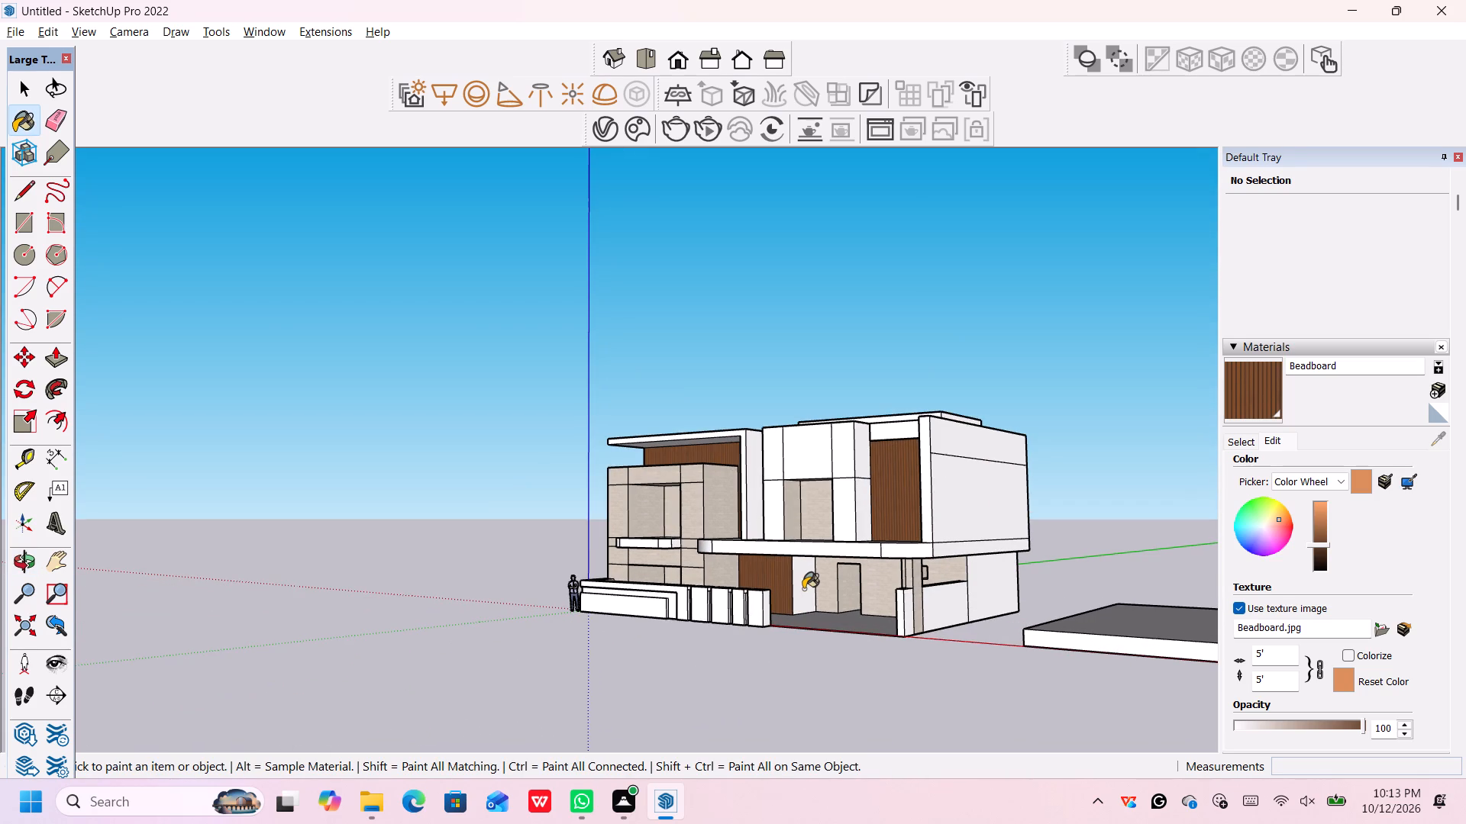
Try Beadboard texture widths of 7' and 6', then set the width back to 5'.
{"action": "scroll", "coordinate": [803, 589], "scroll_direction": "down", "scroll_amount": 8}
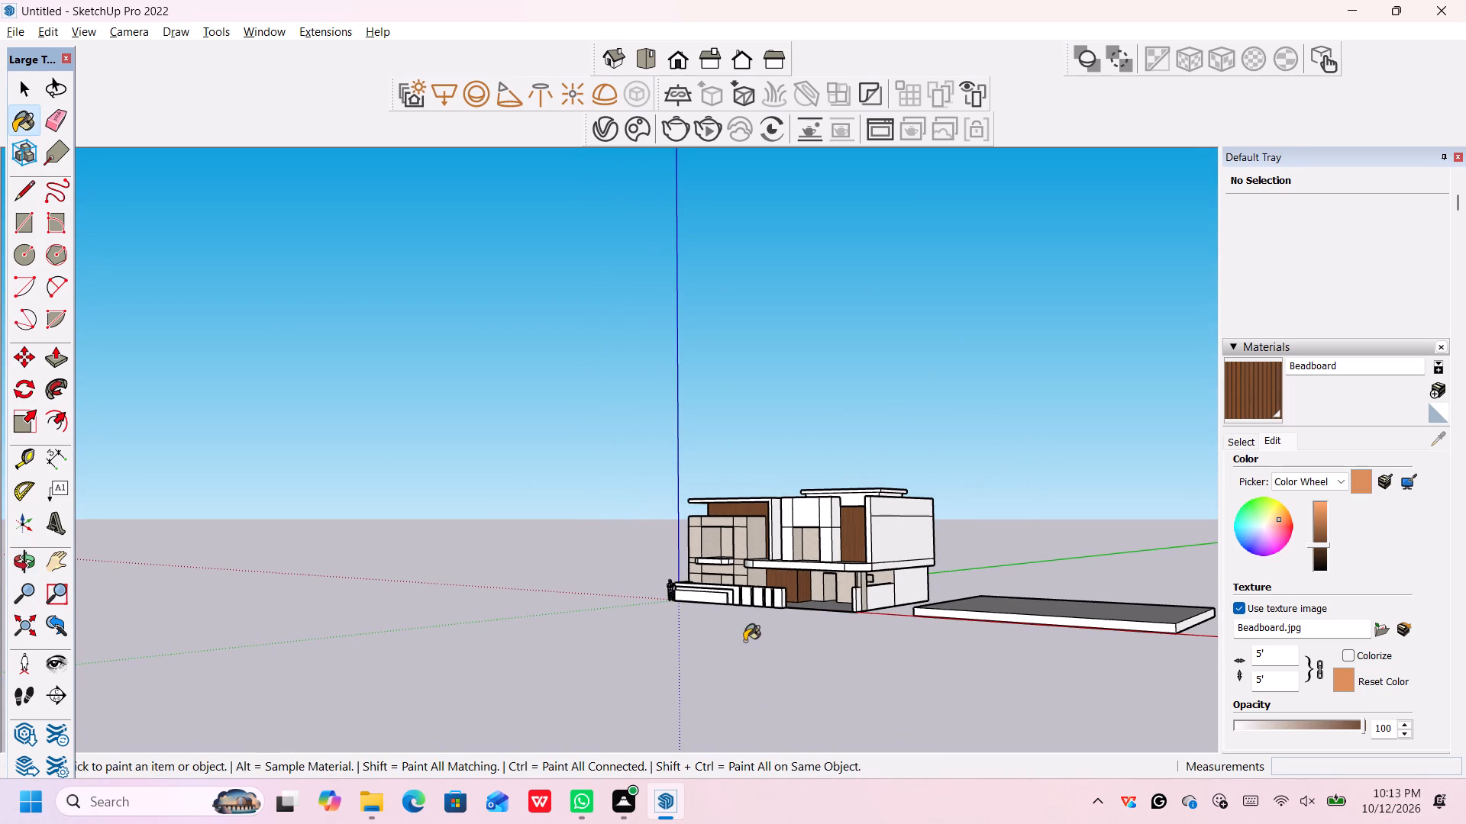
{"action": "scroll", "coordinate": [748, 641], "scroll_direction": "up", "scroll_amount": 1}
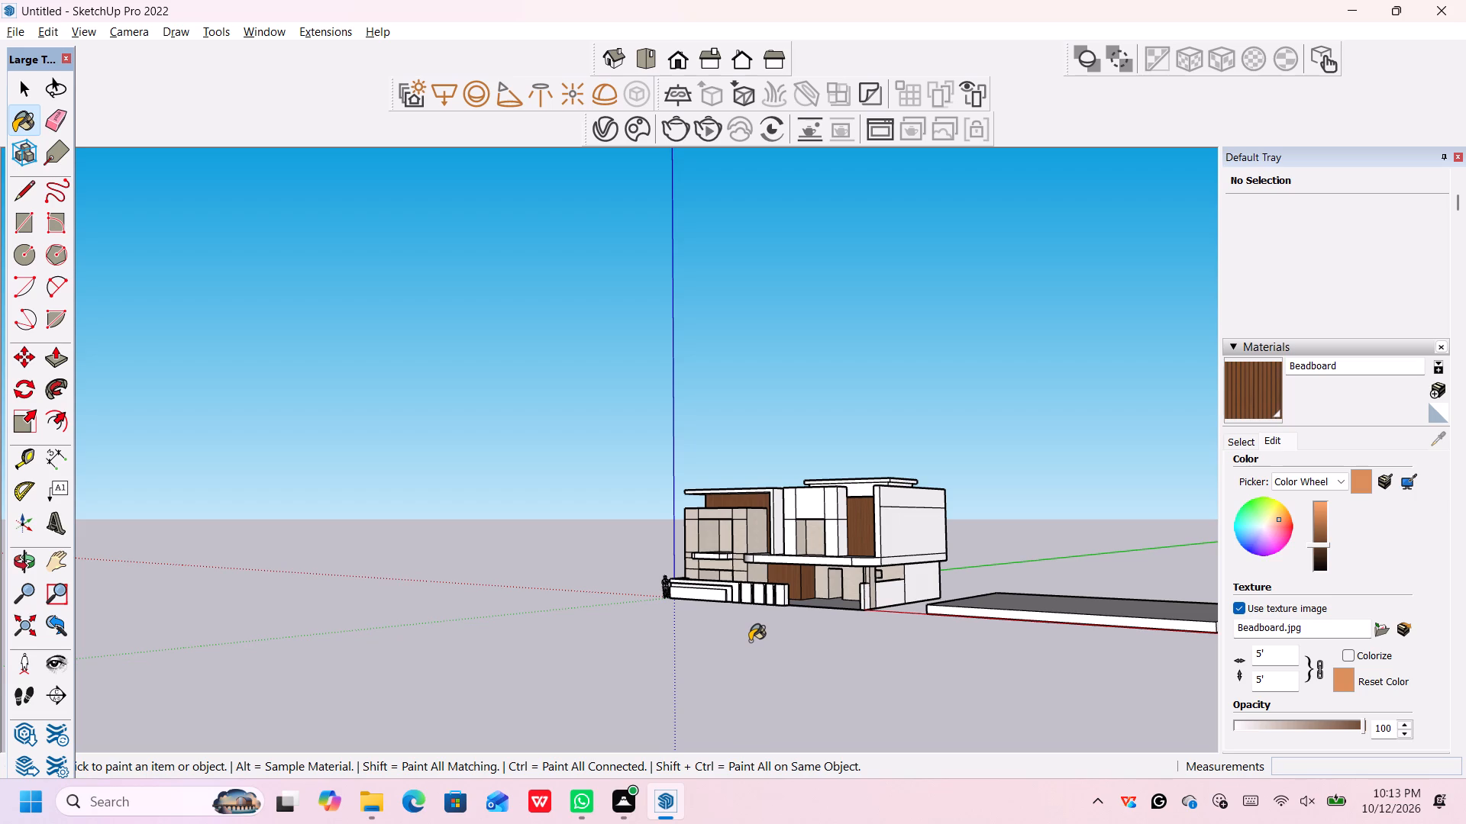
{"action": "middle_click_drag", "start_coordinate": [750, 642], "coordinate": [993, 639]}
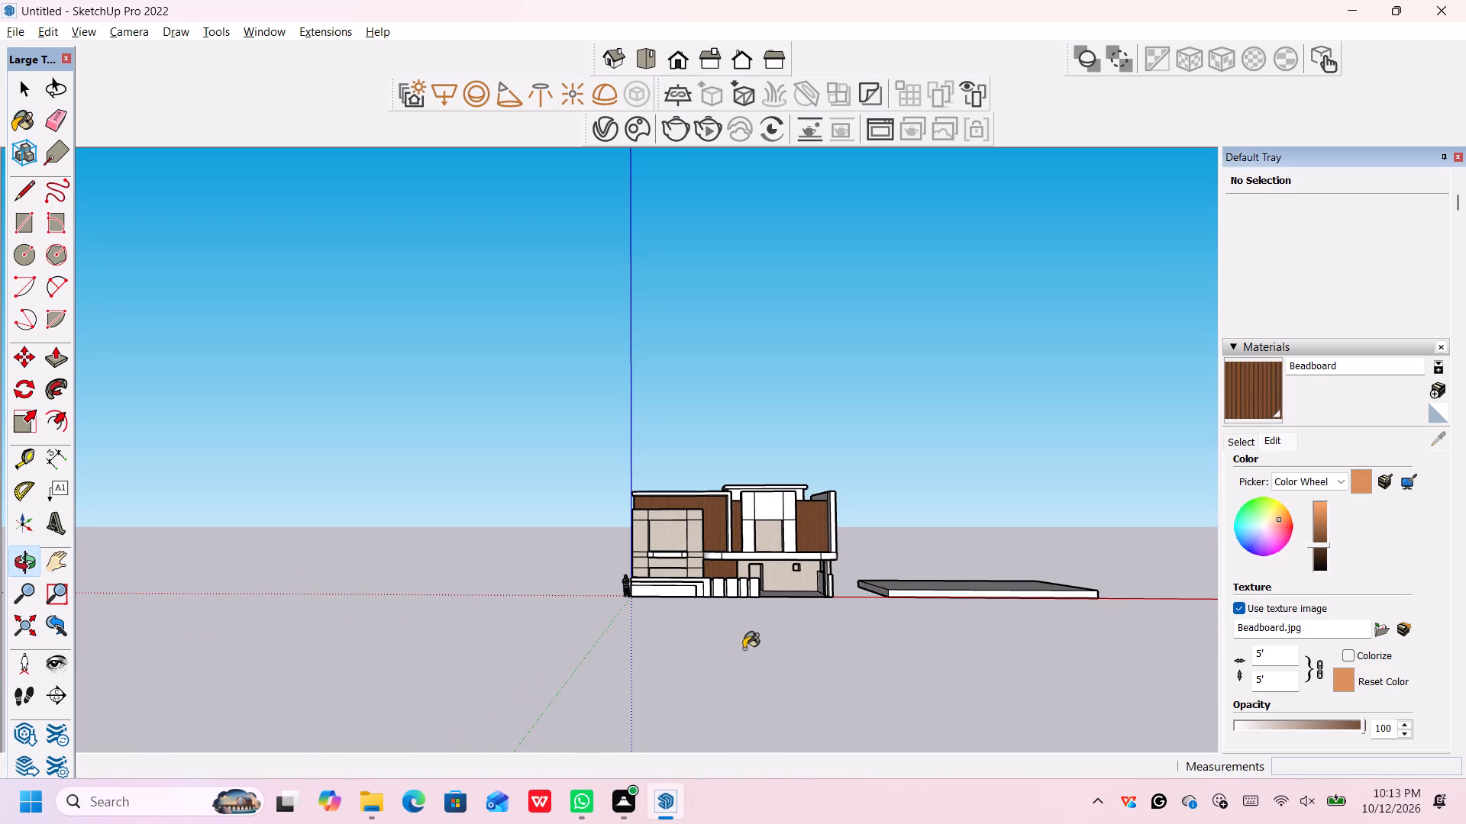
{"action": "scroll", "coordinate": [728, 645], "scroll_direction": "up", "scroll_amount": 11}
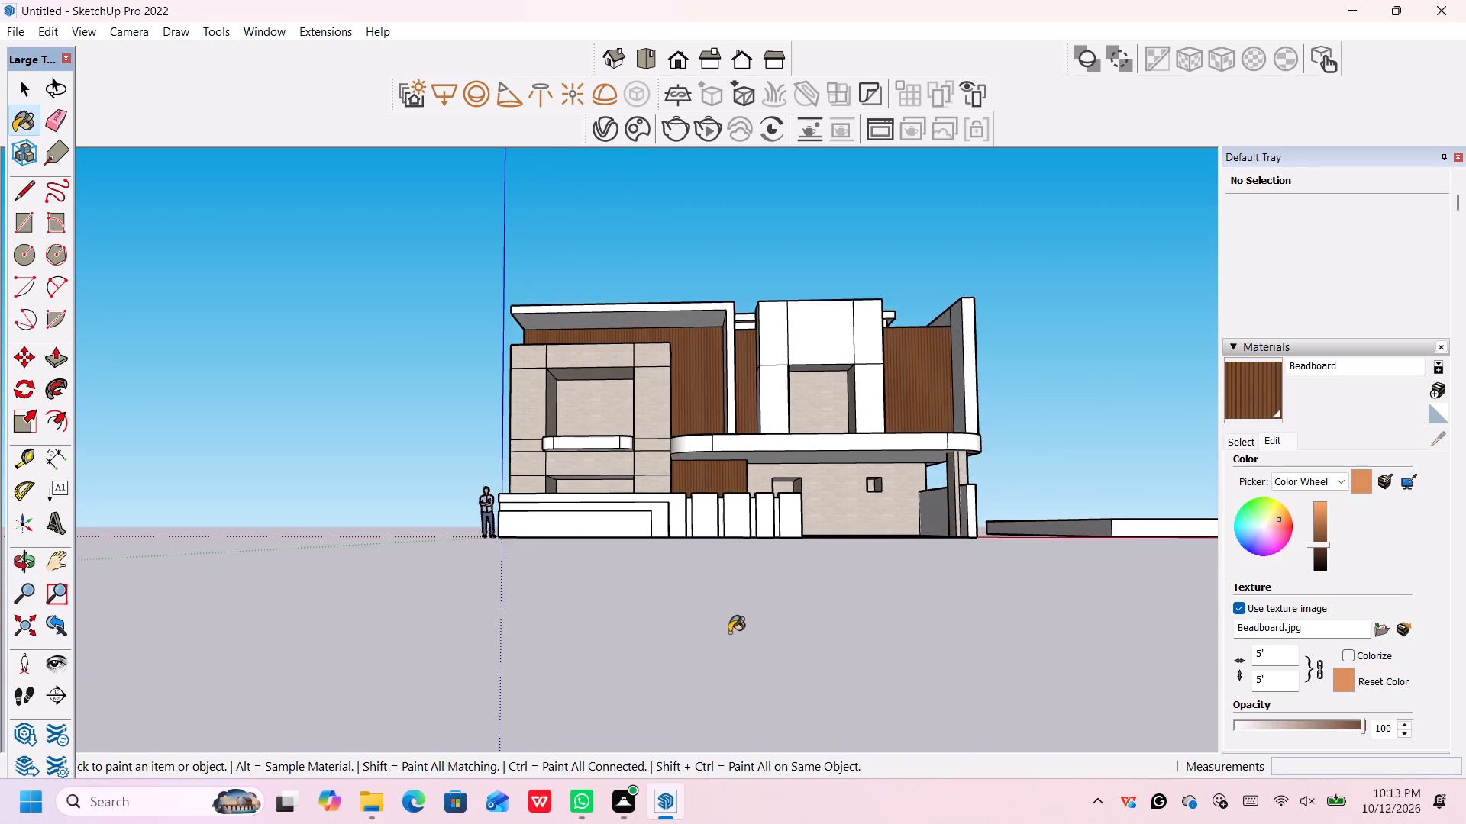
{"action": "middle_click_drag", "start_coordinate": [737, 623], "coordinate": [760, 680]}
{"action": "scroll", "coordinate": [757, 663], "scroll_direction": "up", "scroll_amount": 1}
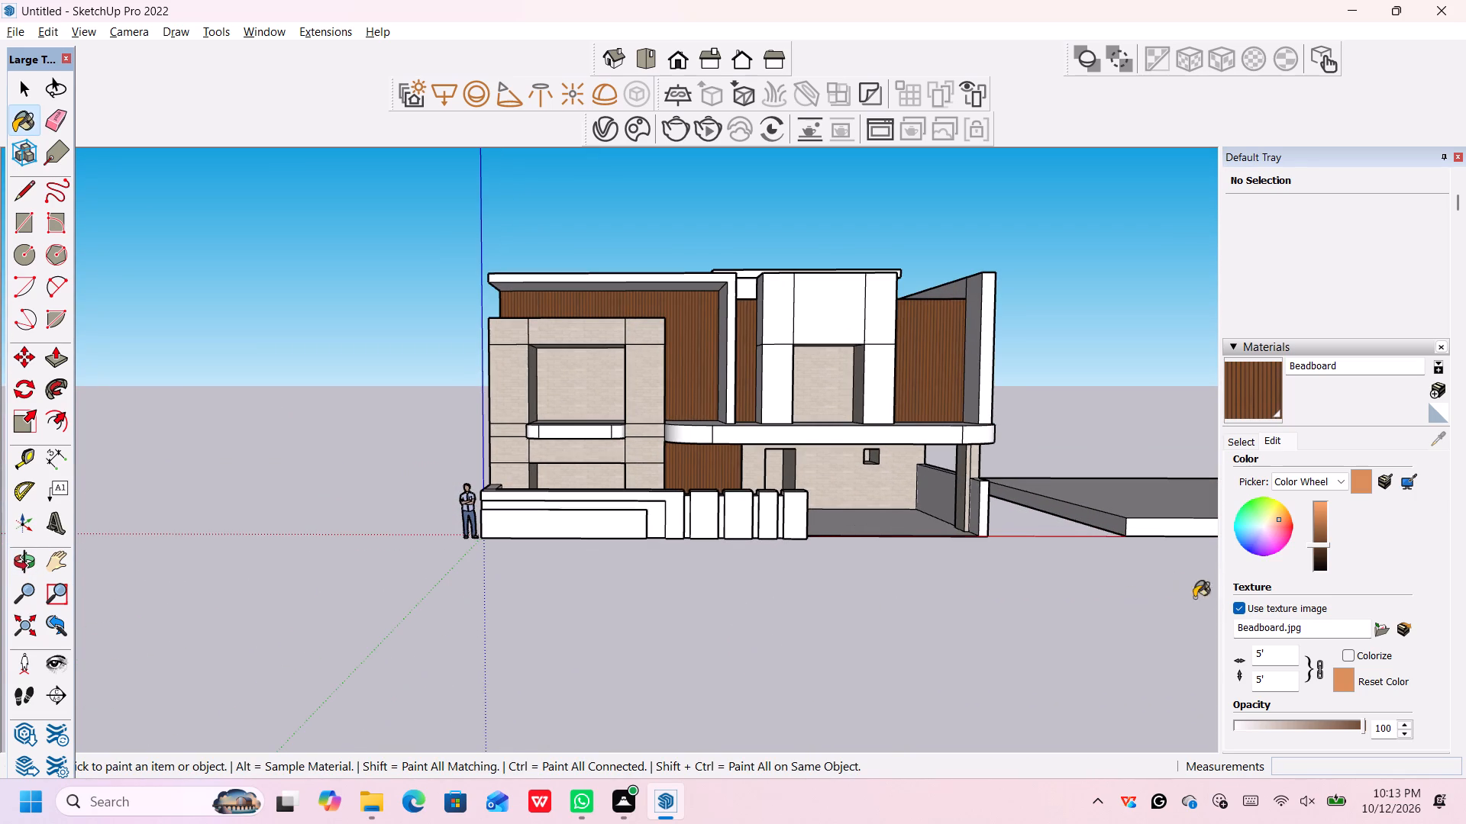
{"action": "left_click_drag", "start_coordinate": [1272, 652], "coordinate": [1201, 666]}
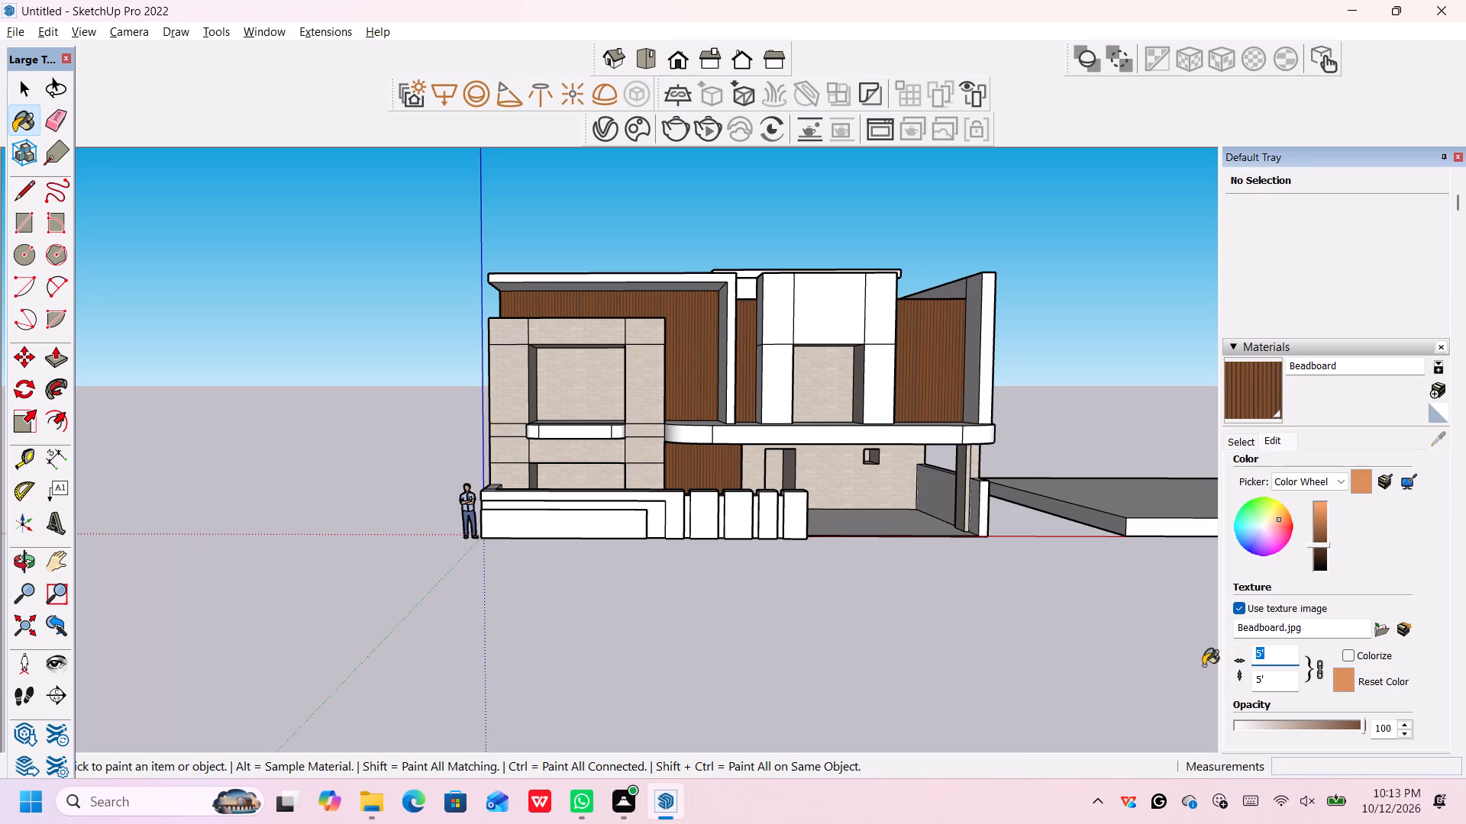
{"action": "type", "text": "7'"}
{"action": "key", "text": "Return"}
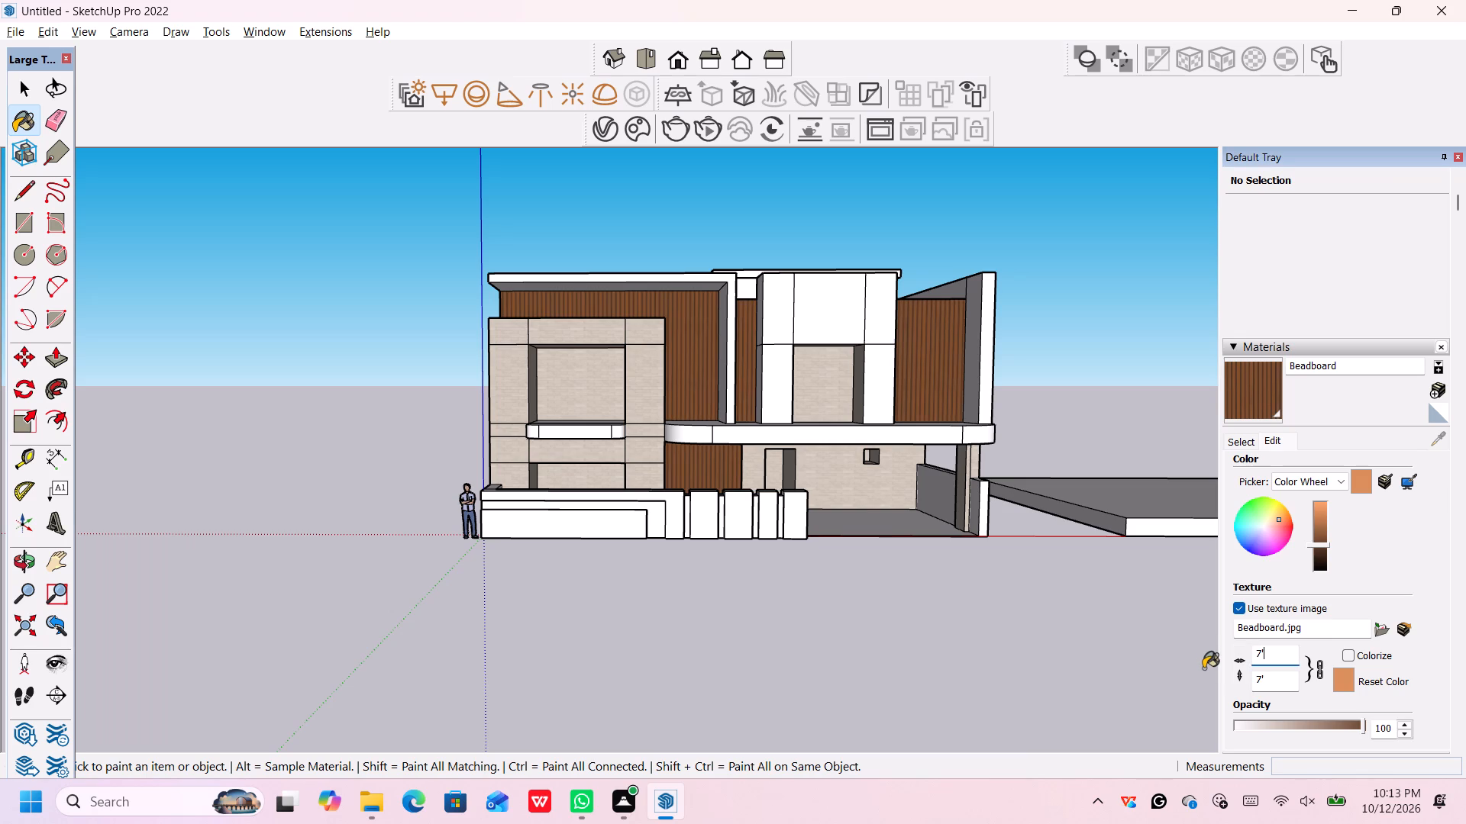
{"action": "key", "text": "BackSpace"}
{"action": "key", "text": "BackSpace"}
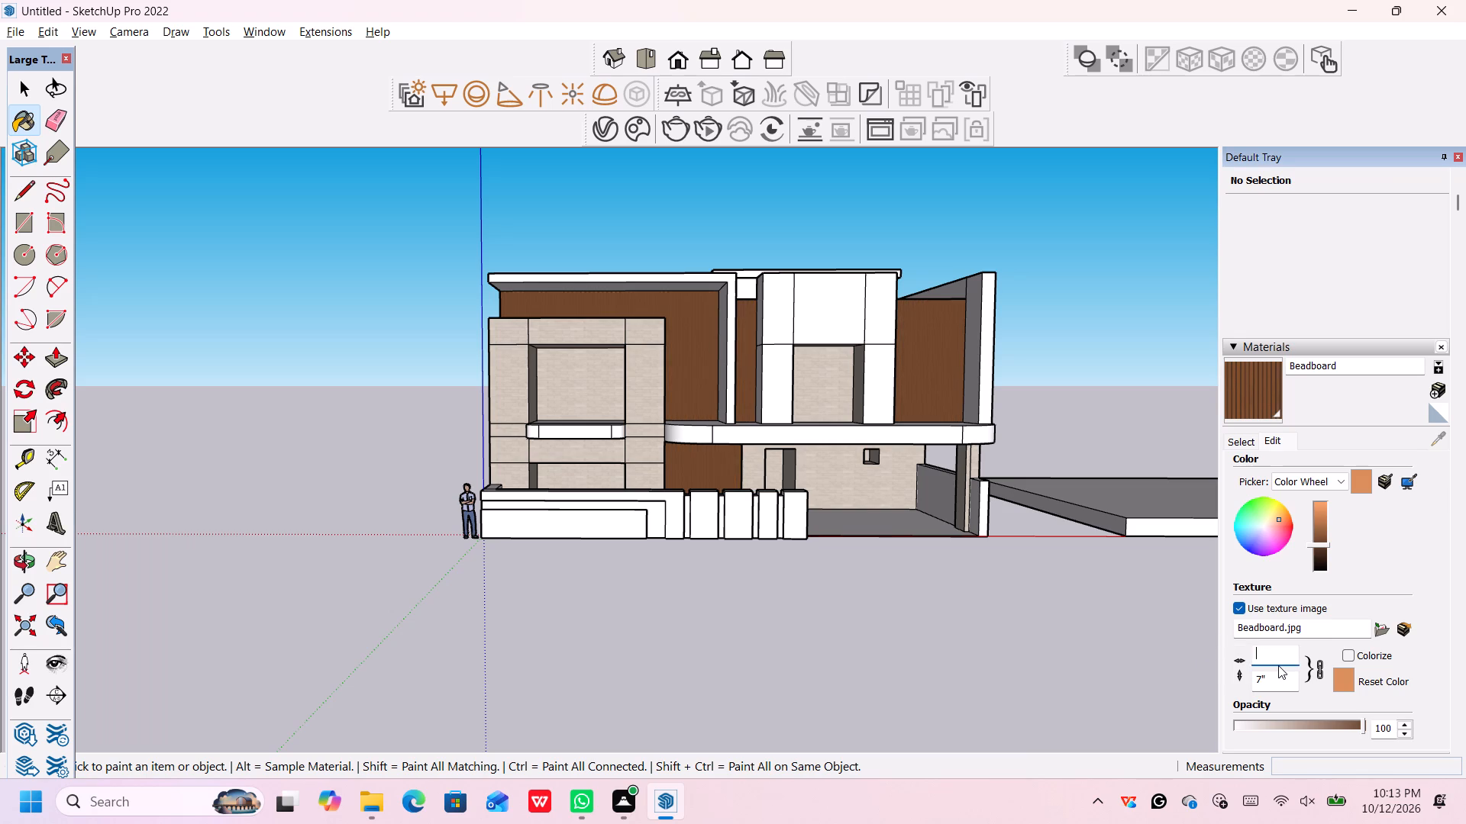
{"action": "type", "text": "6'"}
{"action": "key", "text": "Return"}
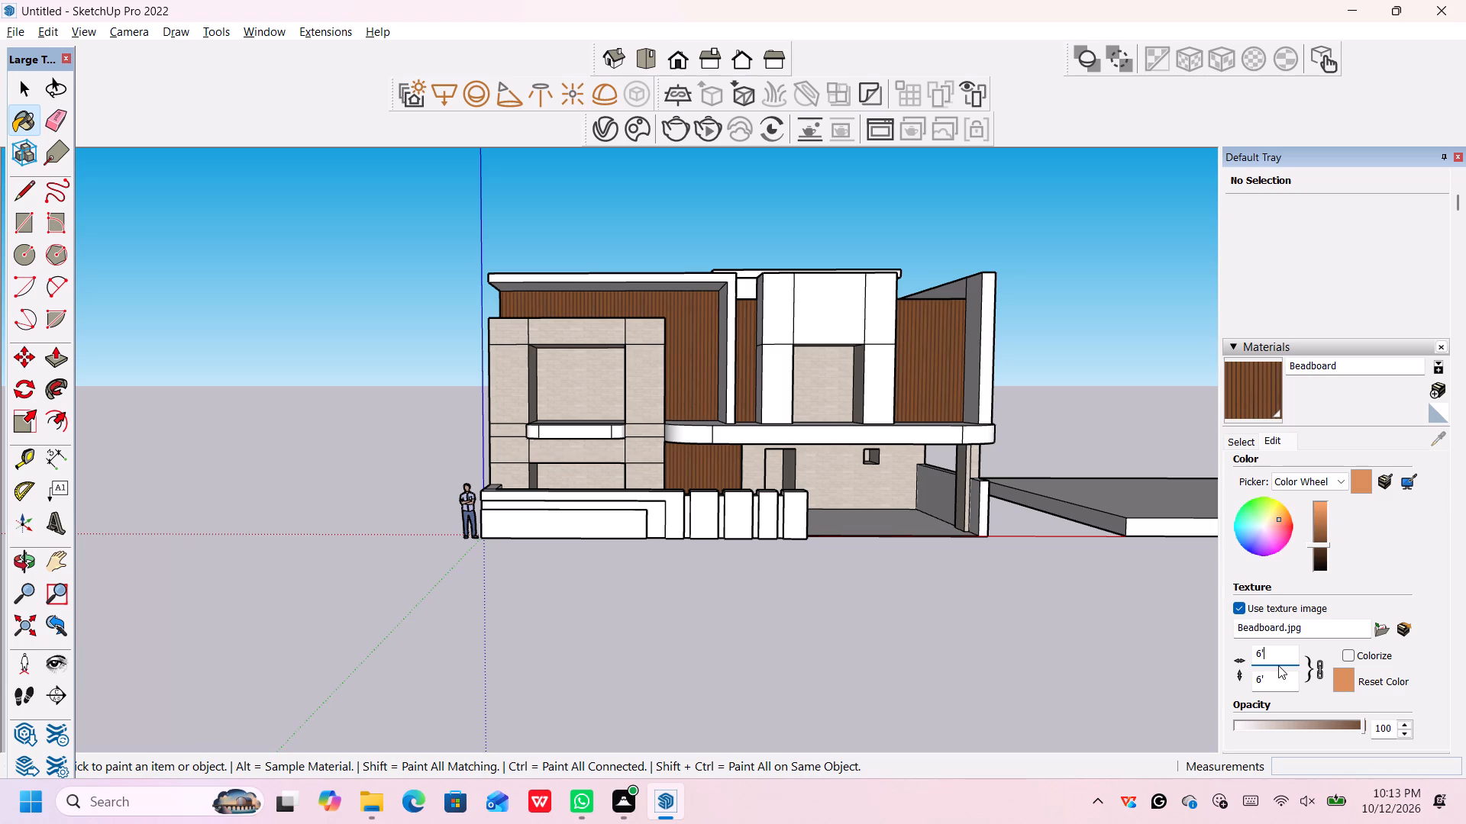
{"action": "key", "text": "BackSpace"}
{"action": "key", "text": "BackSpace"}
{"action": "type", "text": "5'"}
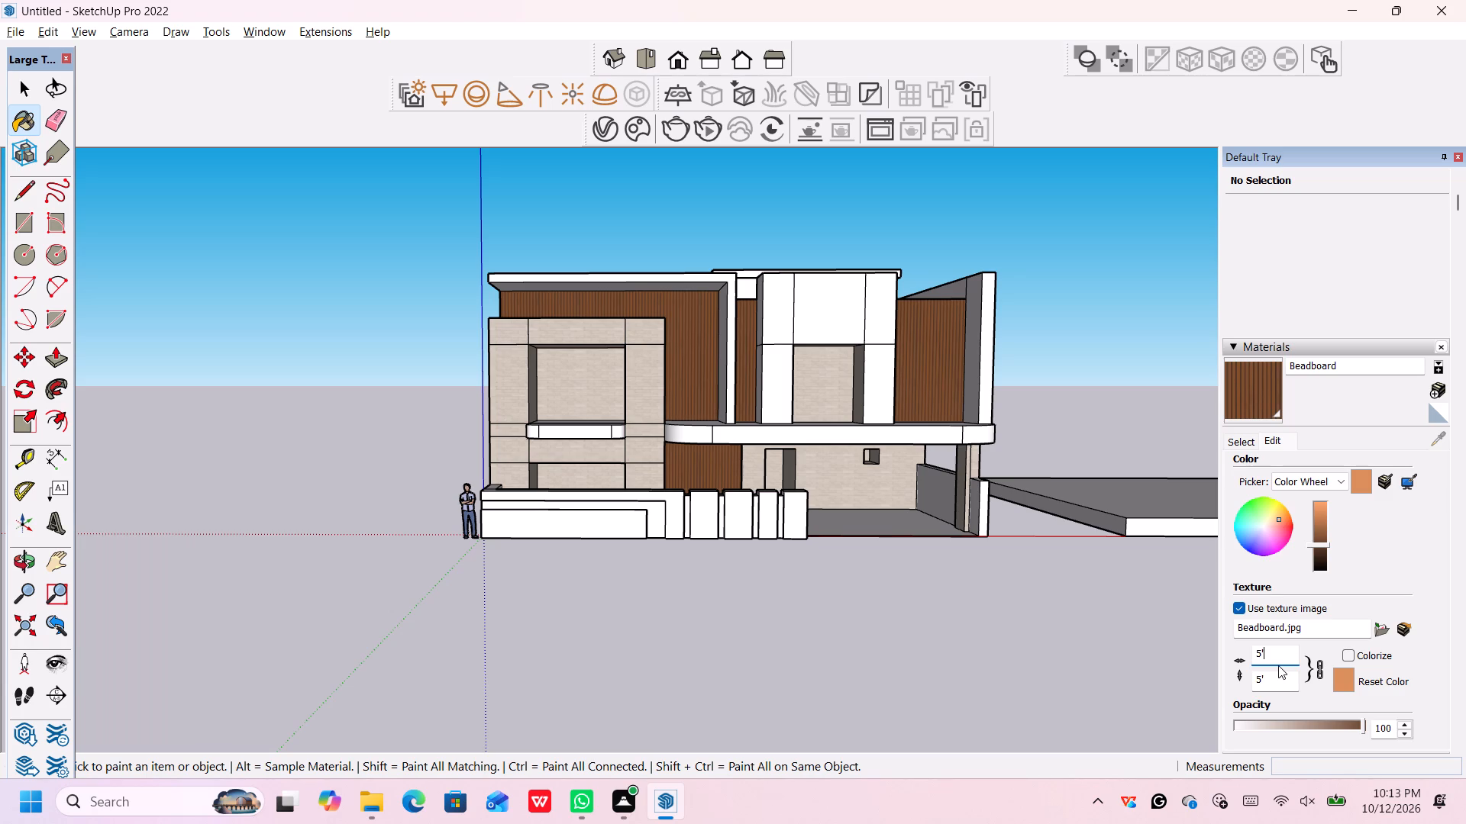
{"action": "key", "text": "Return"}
Delete the whole separate flat slab lying beside the house.
{"action": "scroll", "coordinate": [1109, 661], "scroll_direction": "down", "scroll_amount": 1}
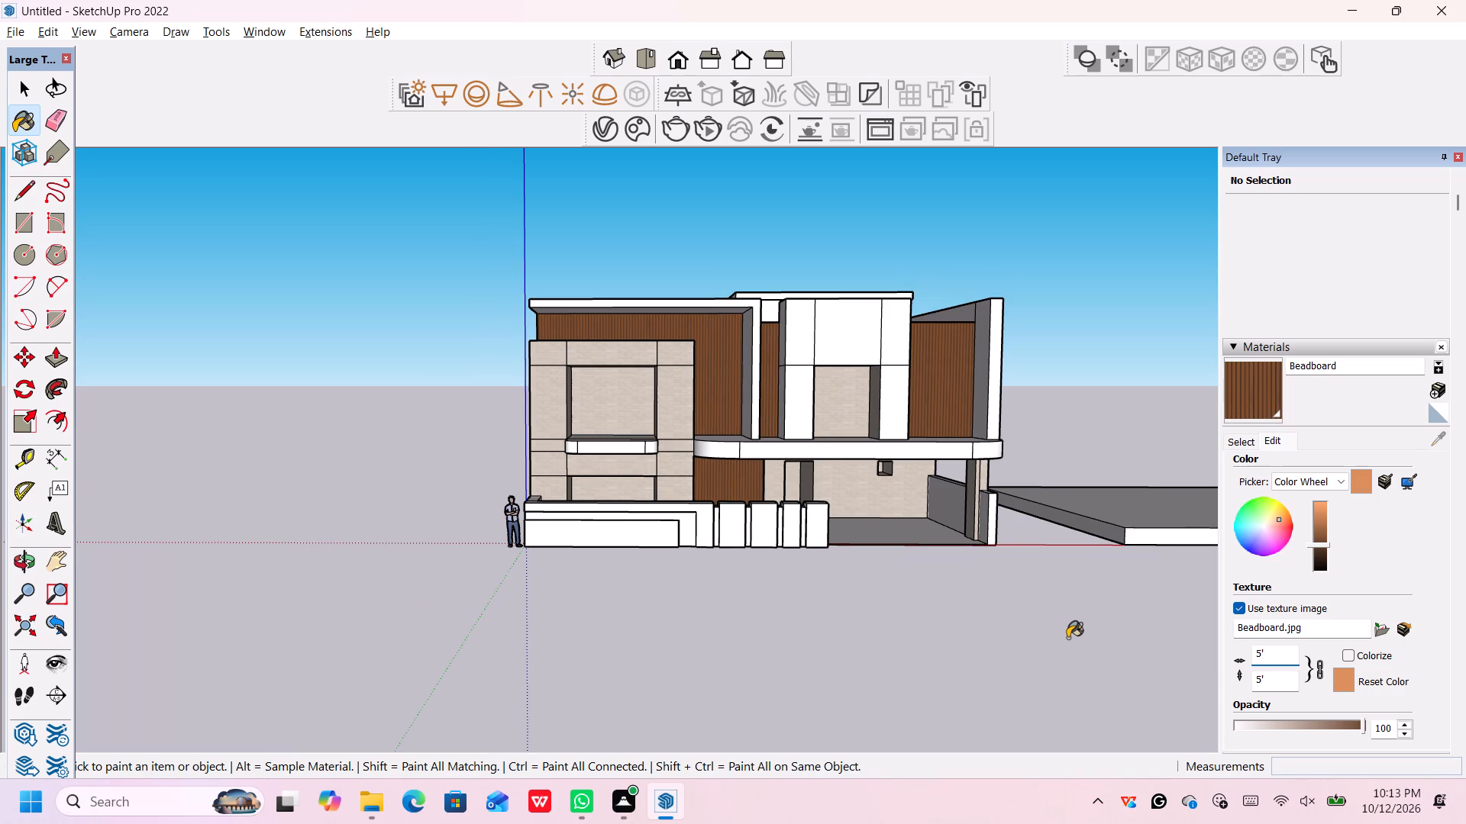
{"action": "key", "text": "space"}
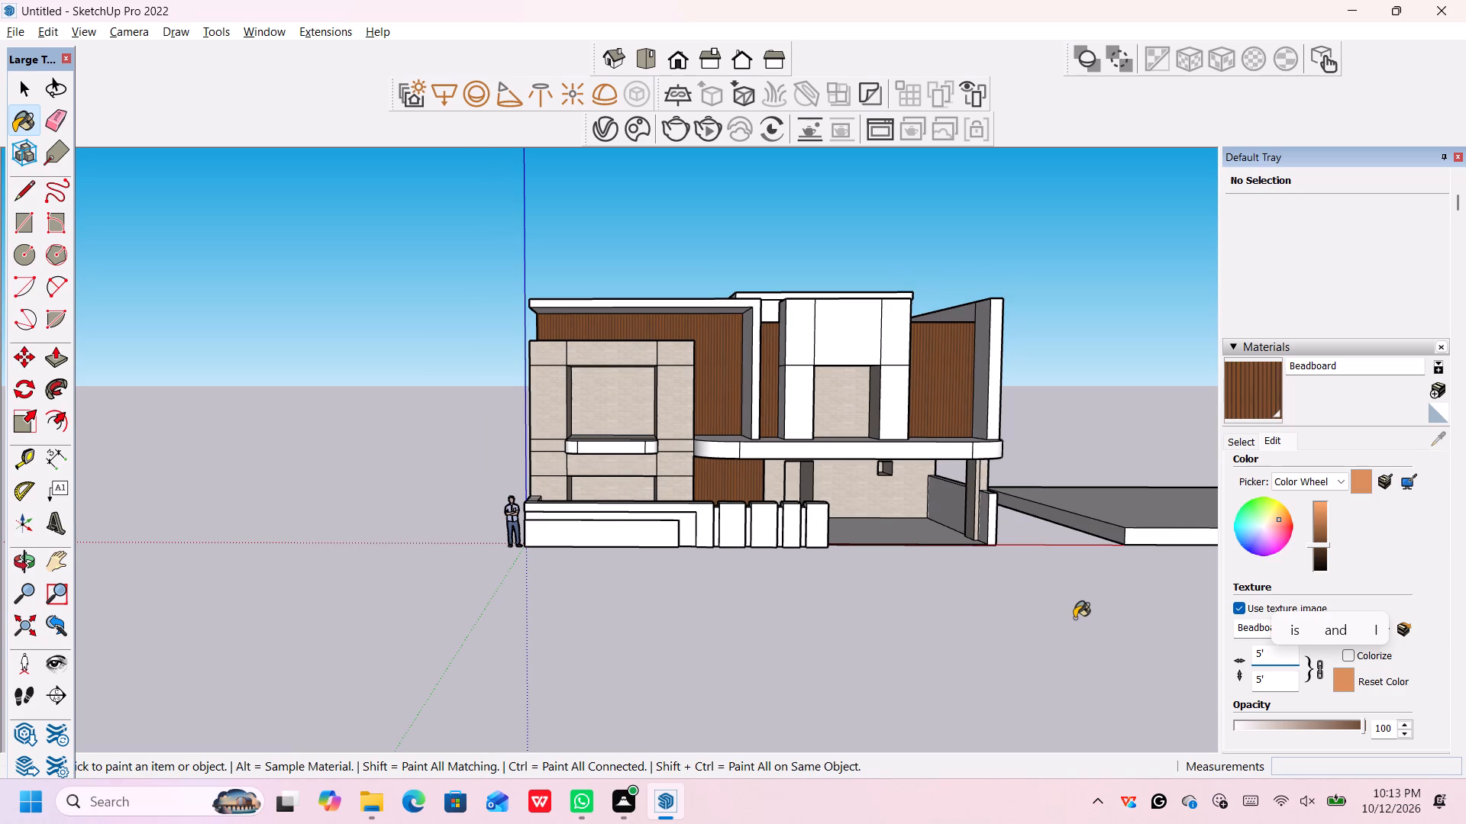
{"action": "key", "text": "space"}
{"action": "left_click", "coordinate": [1087, 600]}
{"action": "key", "text": "space"}
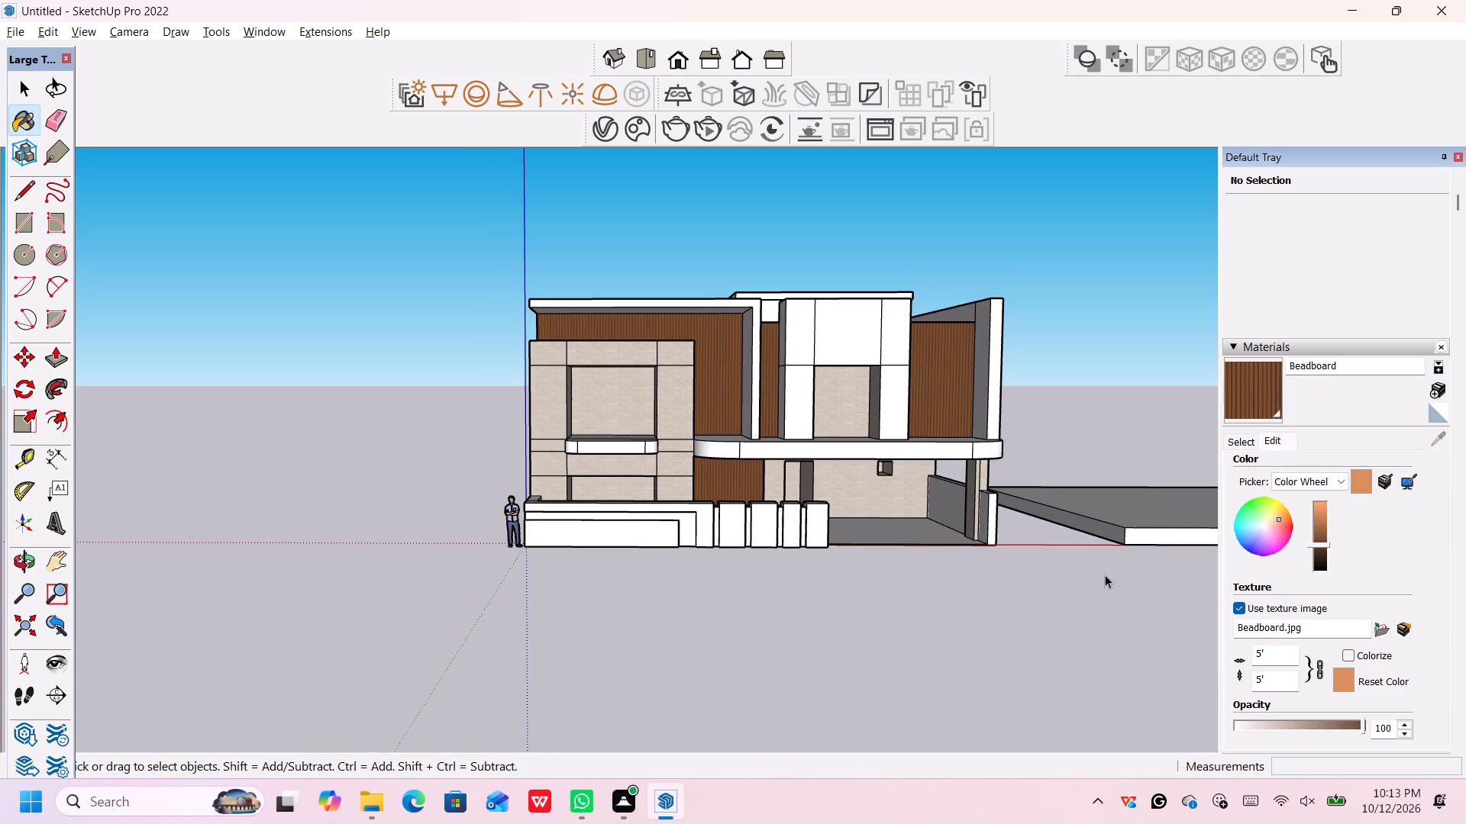
{"action": "left_click", "coordinate": [1125, 536]}
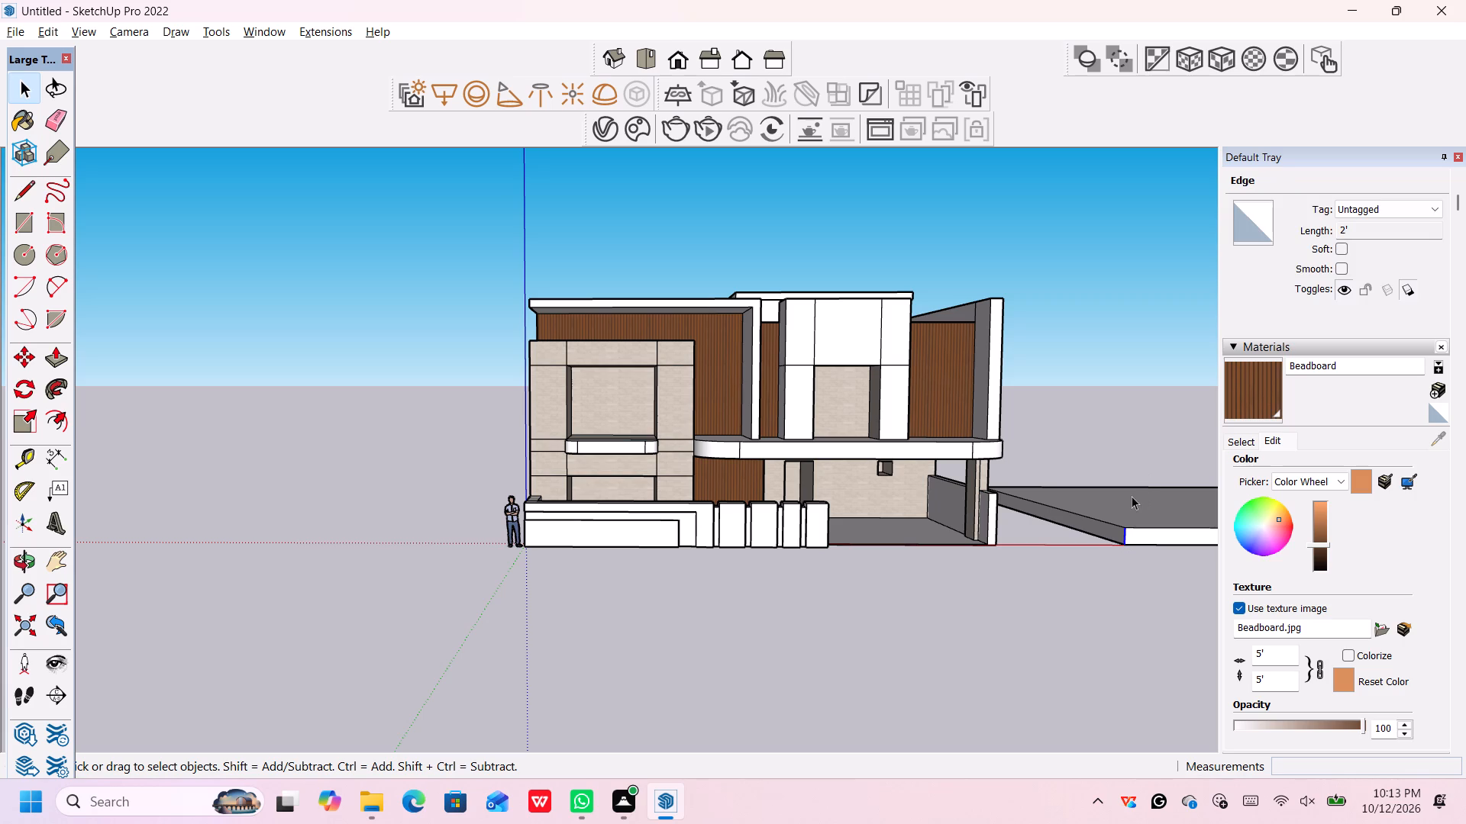
{"action": "double_click", "coordinate": [1131, 507]}
{"action": "left_click", "coordinate": [1131, 507]}
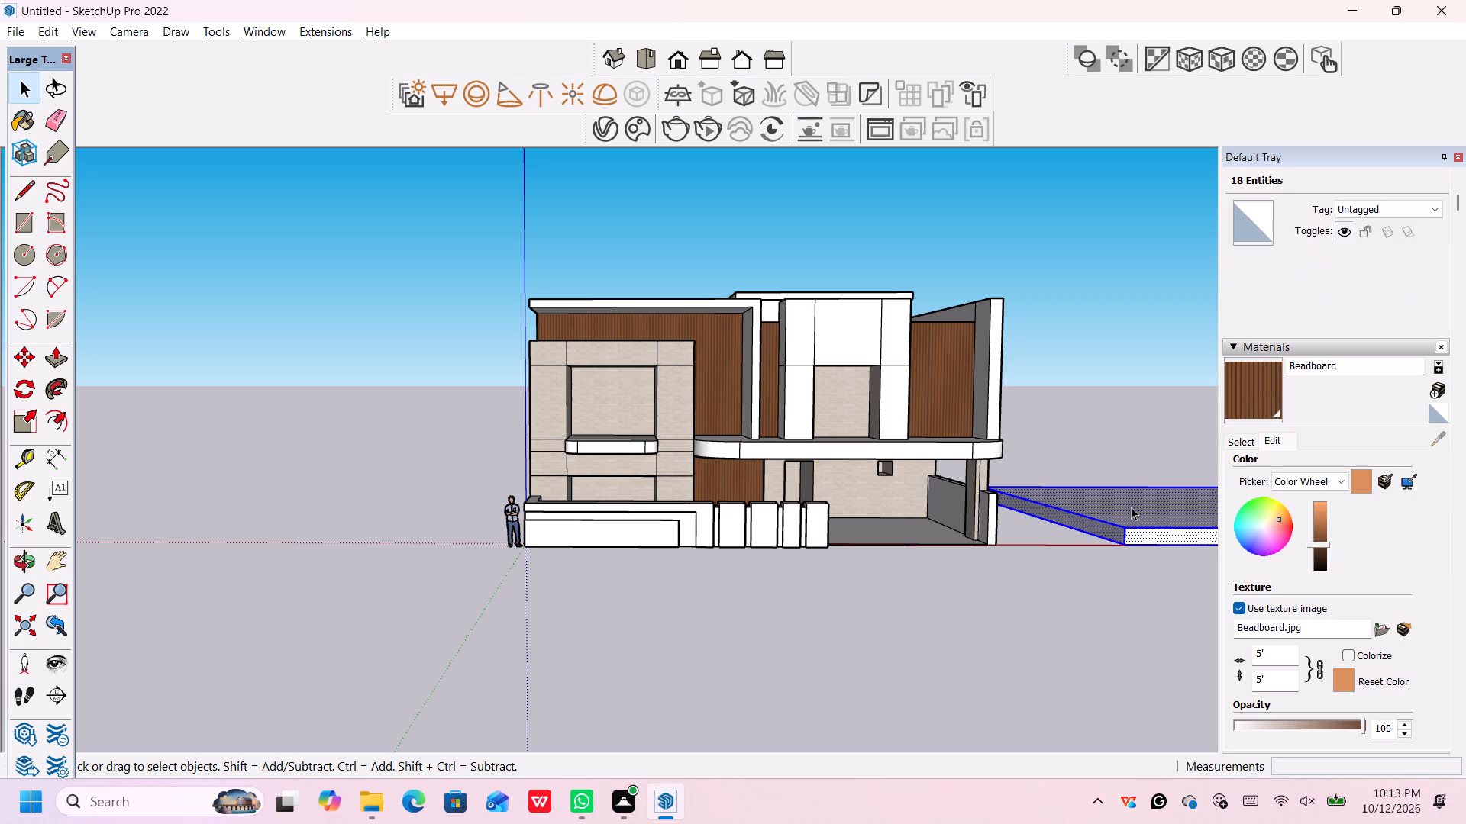
{"action": "key", "text": "Delete"}
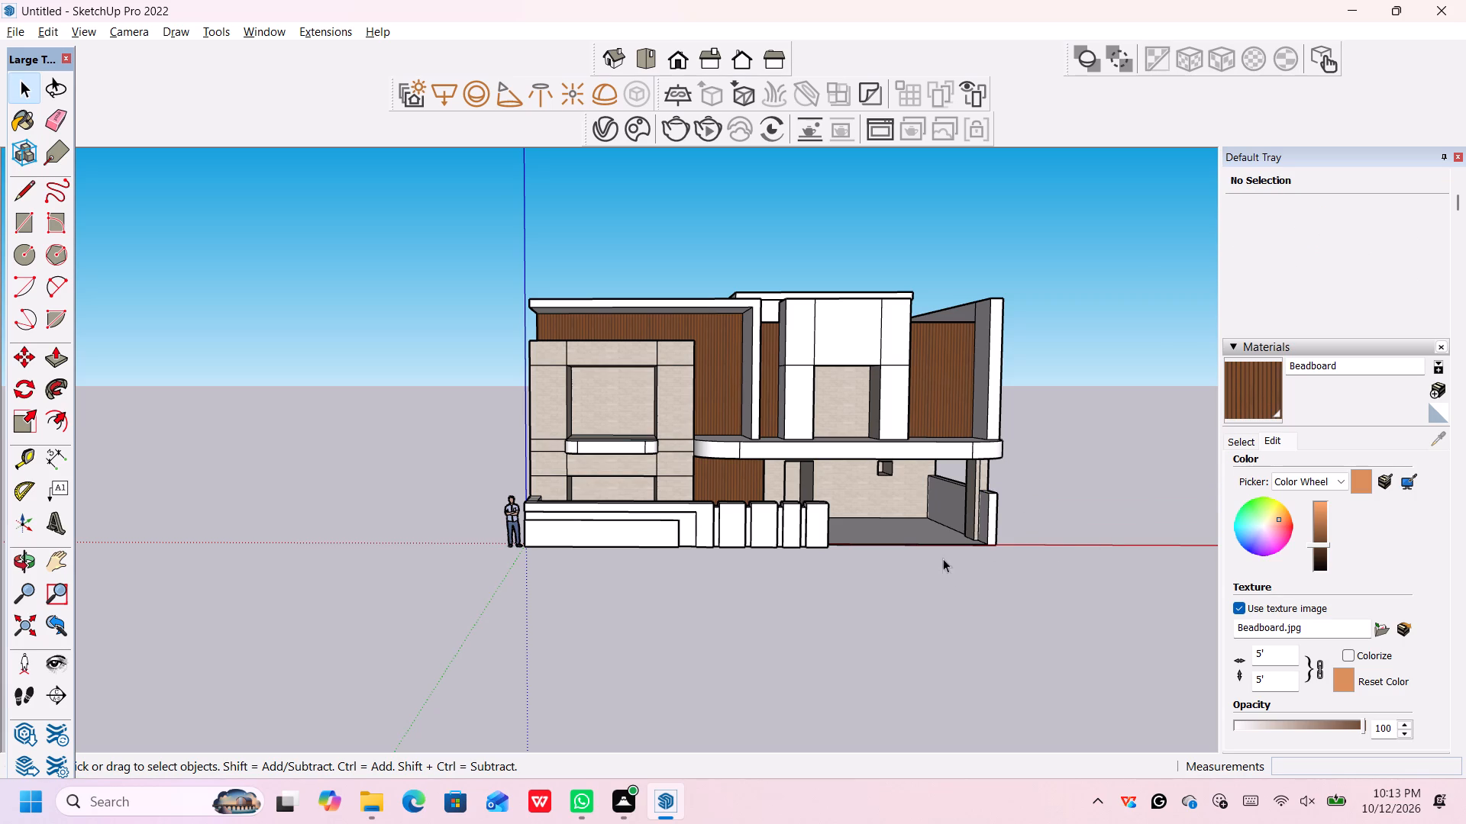
Examine the house's front facade and carport side from several angles to check the applied materials.
{"action": "middle_click_drag", "start_coordinate": [1029, 497], "coordinate": [611, 520]}
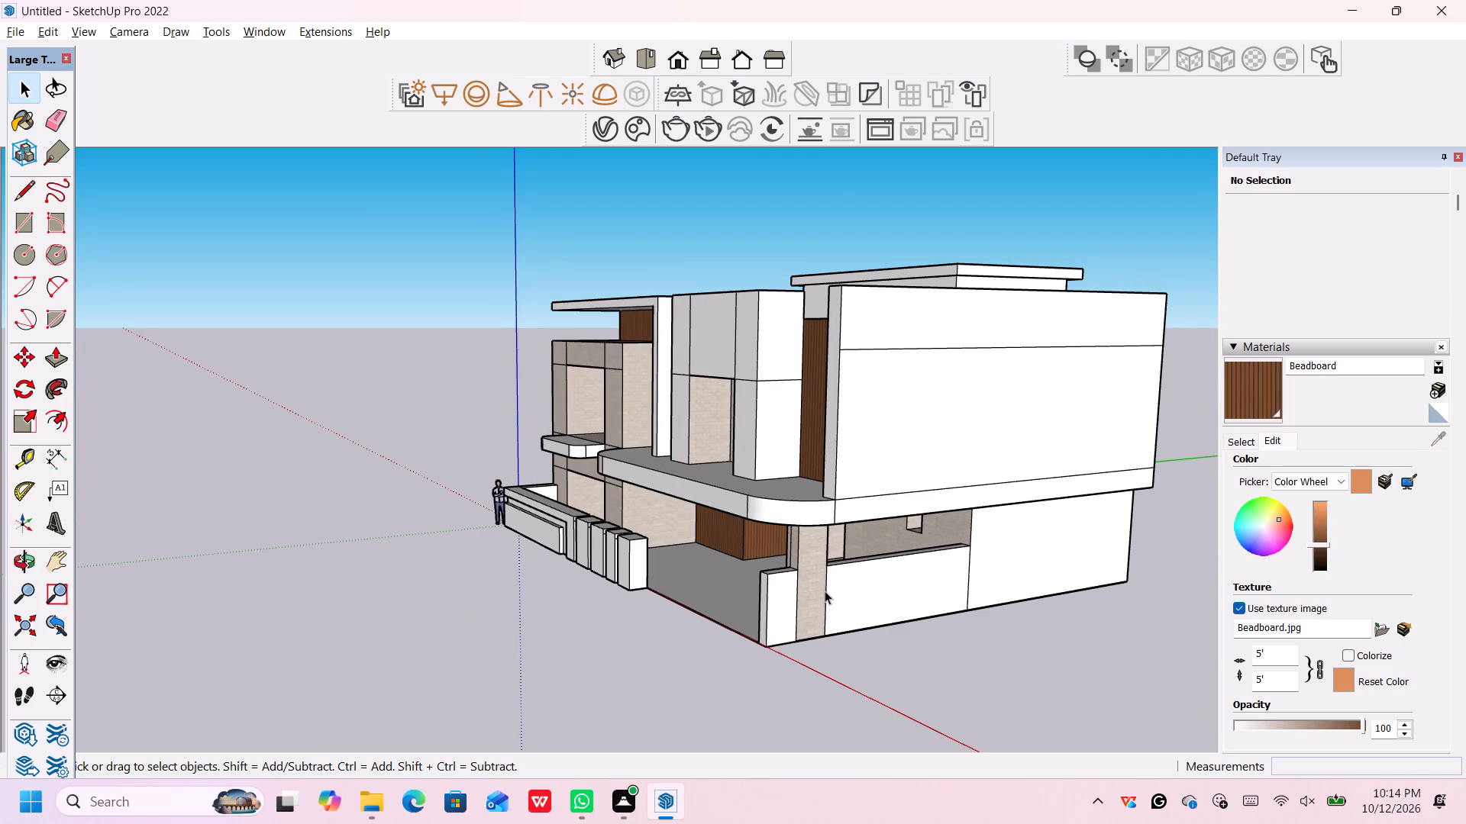
{"action": "scroll", "coordinate": [824, 579], "scroll_direction": "up", "scroll_amount": 3}
{"action": "middle_click_drag", "start_coordinate": [822, 565], "coordinate": [844, 581]}
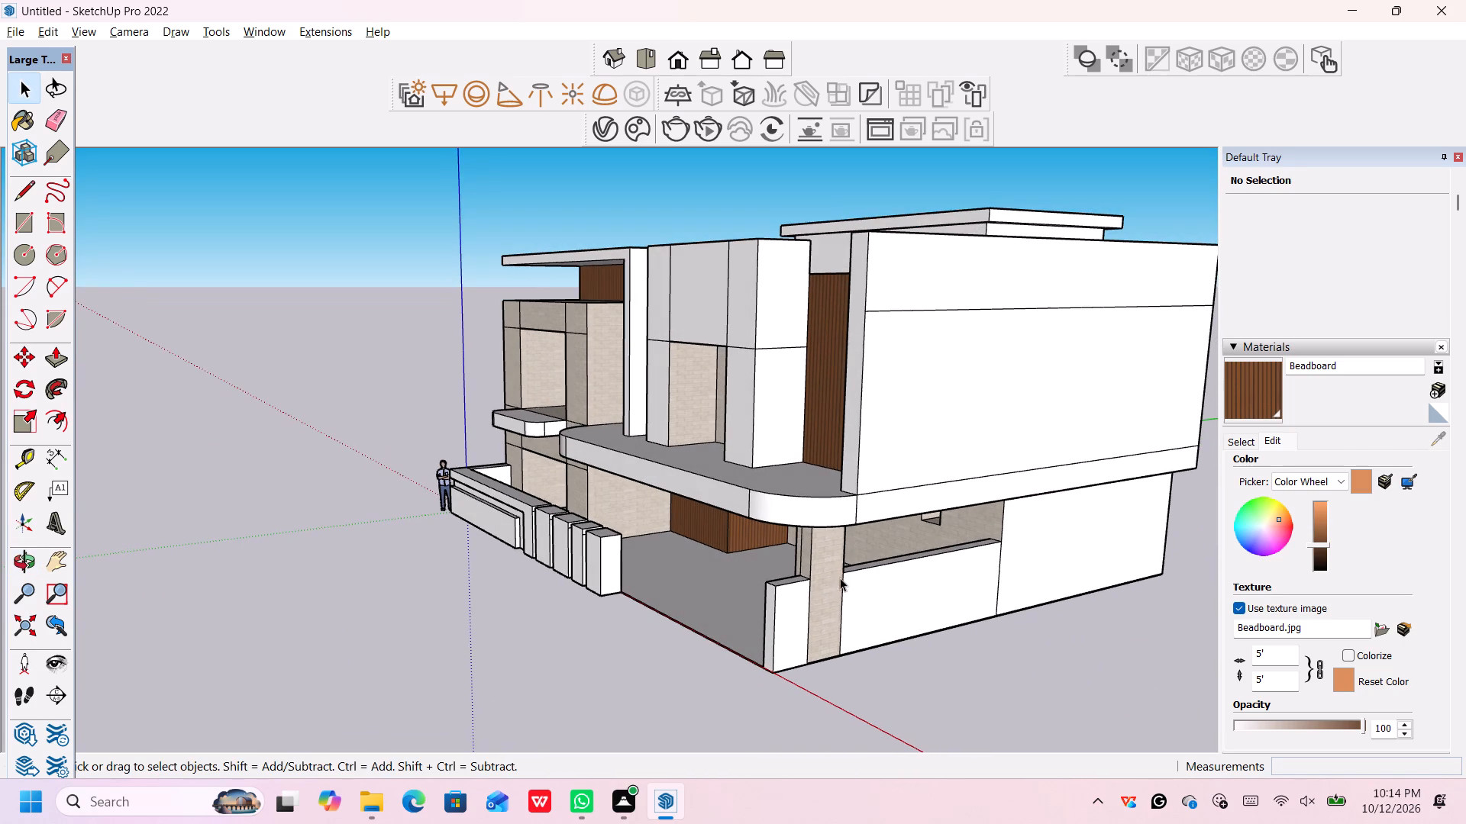
{"action": "middle_click_drag", "start_coordinate": [699, 600], "coordinate": [946, 557]}
{"action": "middle_click_drag", "start_coordinate": [912, 547], "coordinate": [916, 547]}
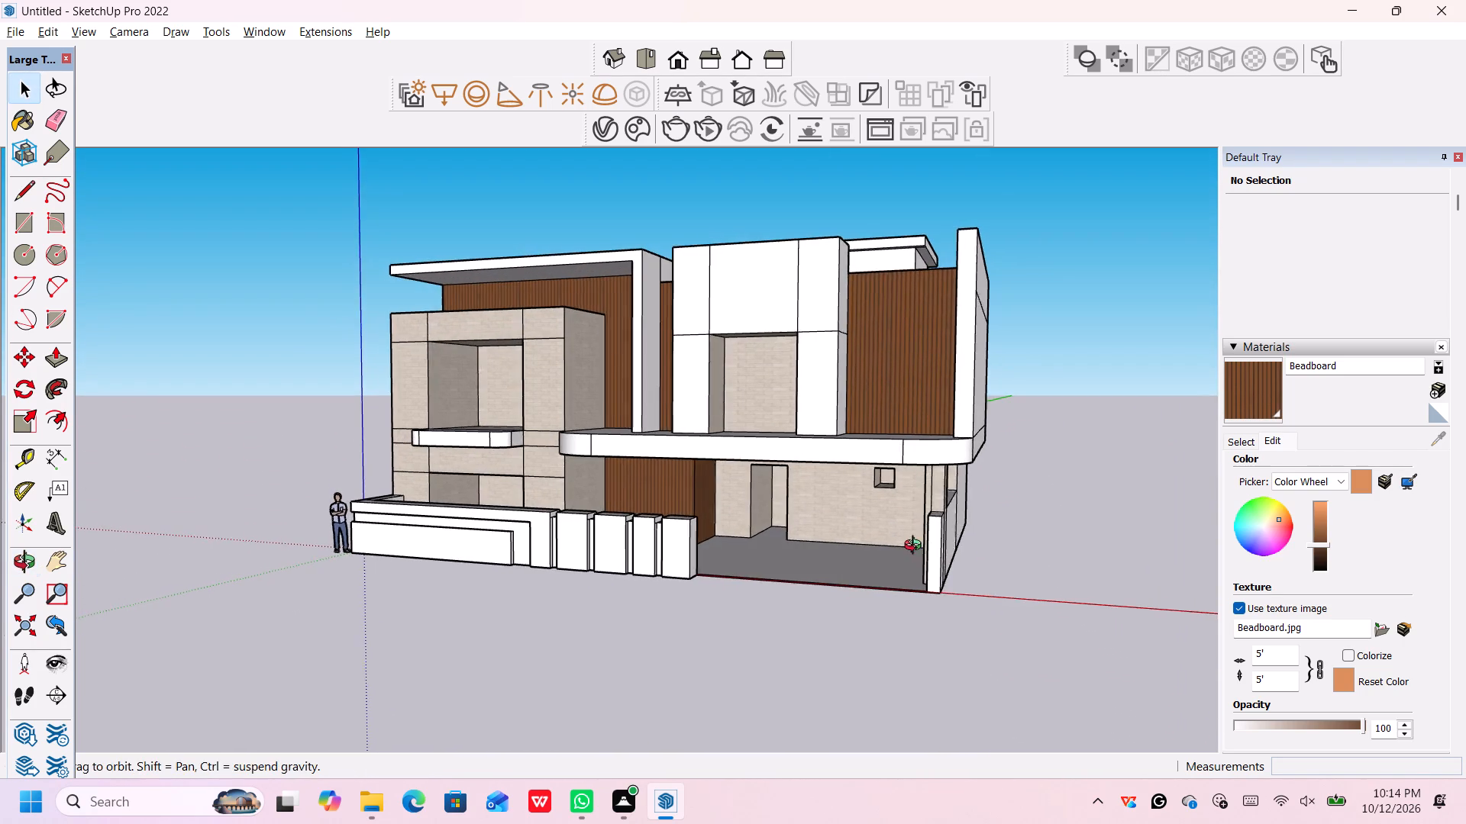
{"action": "middle_click_drag", "start_coordinate": [916, 547], "coordinate": [1012, 542]}
{"action": "middle_click_drag", "start_coordinate": [793, 626], "coordinate": [952, 608]}
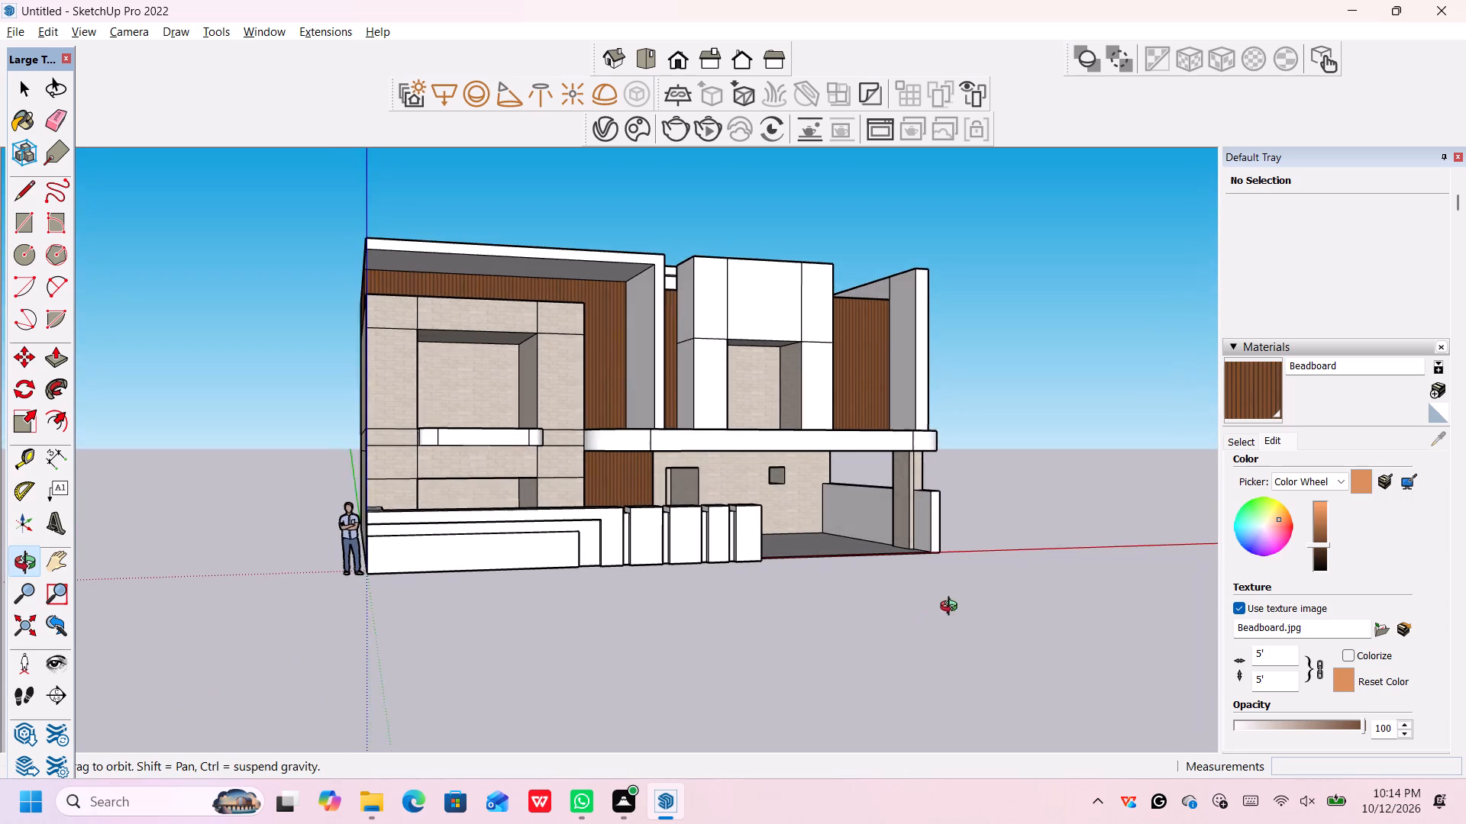
{"action": "middle_click_drag", "start_coordinate": [952, 608], "coordinate": [954, 608]}
{"action": "middle_click_drag", "start_coordinate": [879, 593], "coordinate": [862, 604]}
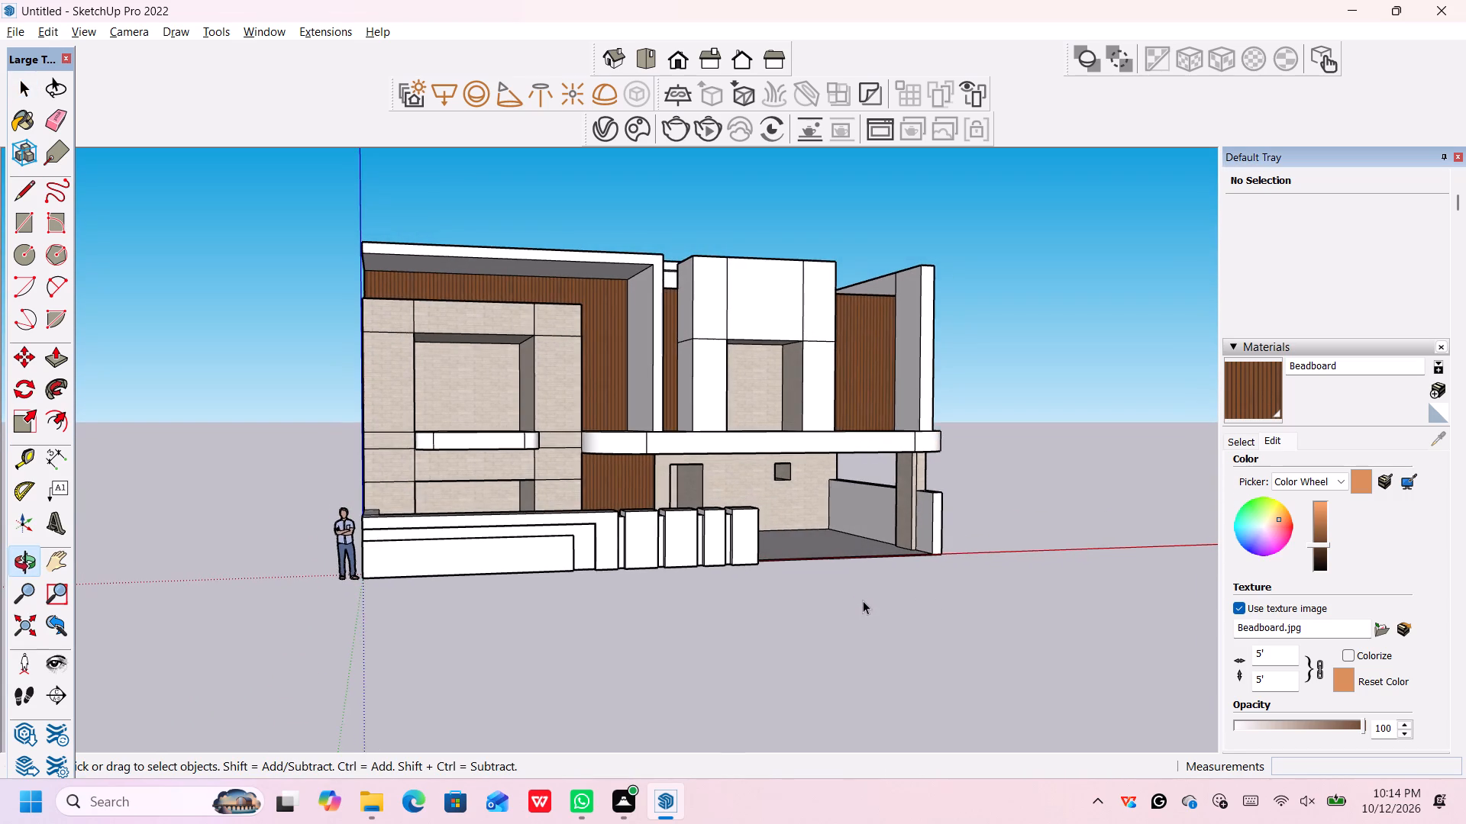
{"action": "scroll", "coordinate": [865, 595], "scroll_direction": "down", "scroll_amount": 3}
{"action": "scroll", "coordinate": [881, 597], "scroll_direction": "up", "scroll_amount": 1}
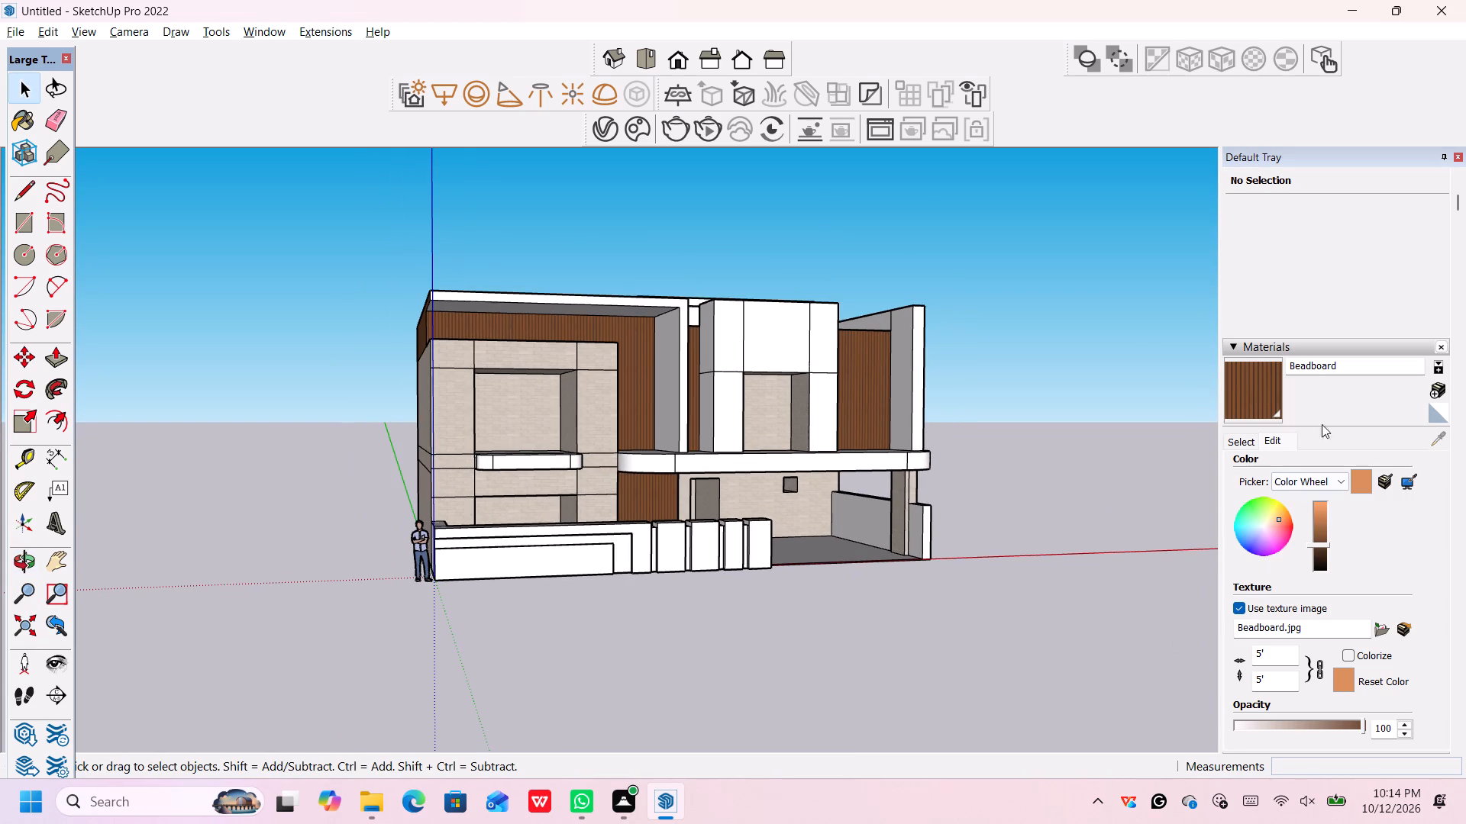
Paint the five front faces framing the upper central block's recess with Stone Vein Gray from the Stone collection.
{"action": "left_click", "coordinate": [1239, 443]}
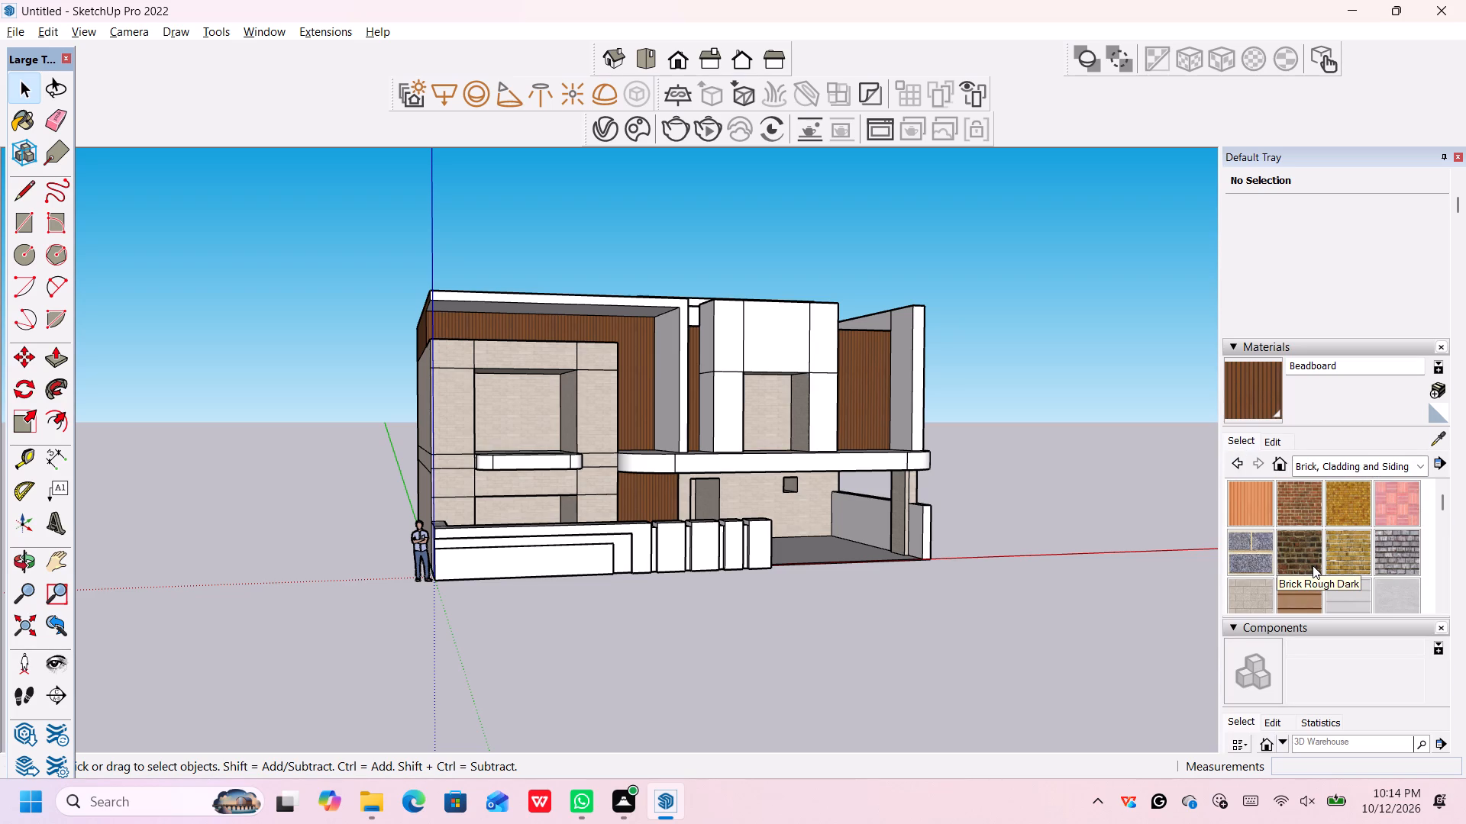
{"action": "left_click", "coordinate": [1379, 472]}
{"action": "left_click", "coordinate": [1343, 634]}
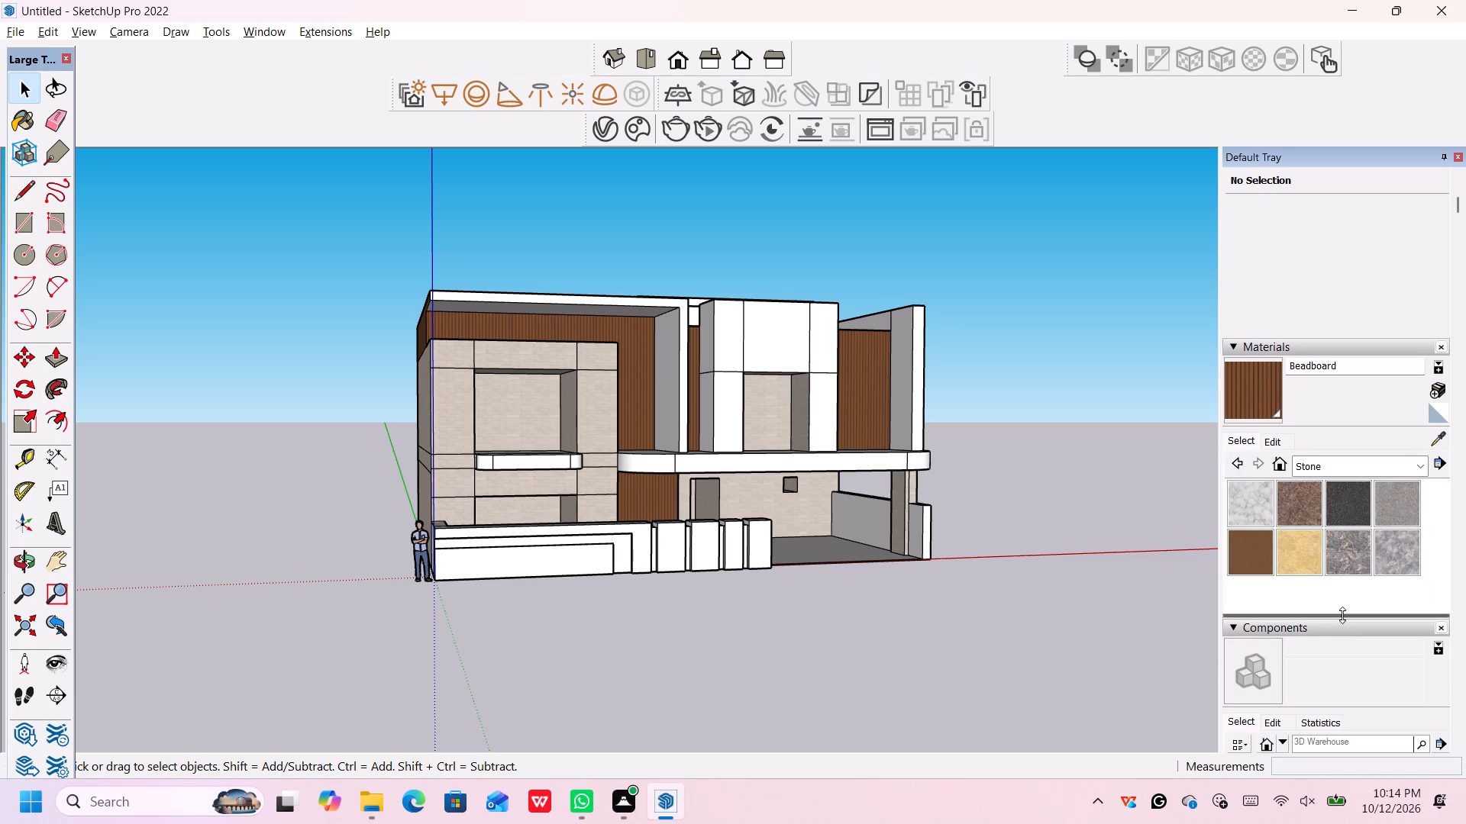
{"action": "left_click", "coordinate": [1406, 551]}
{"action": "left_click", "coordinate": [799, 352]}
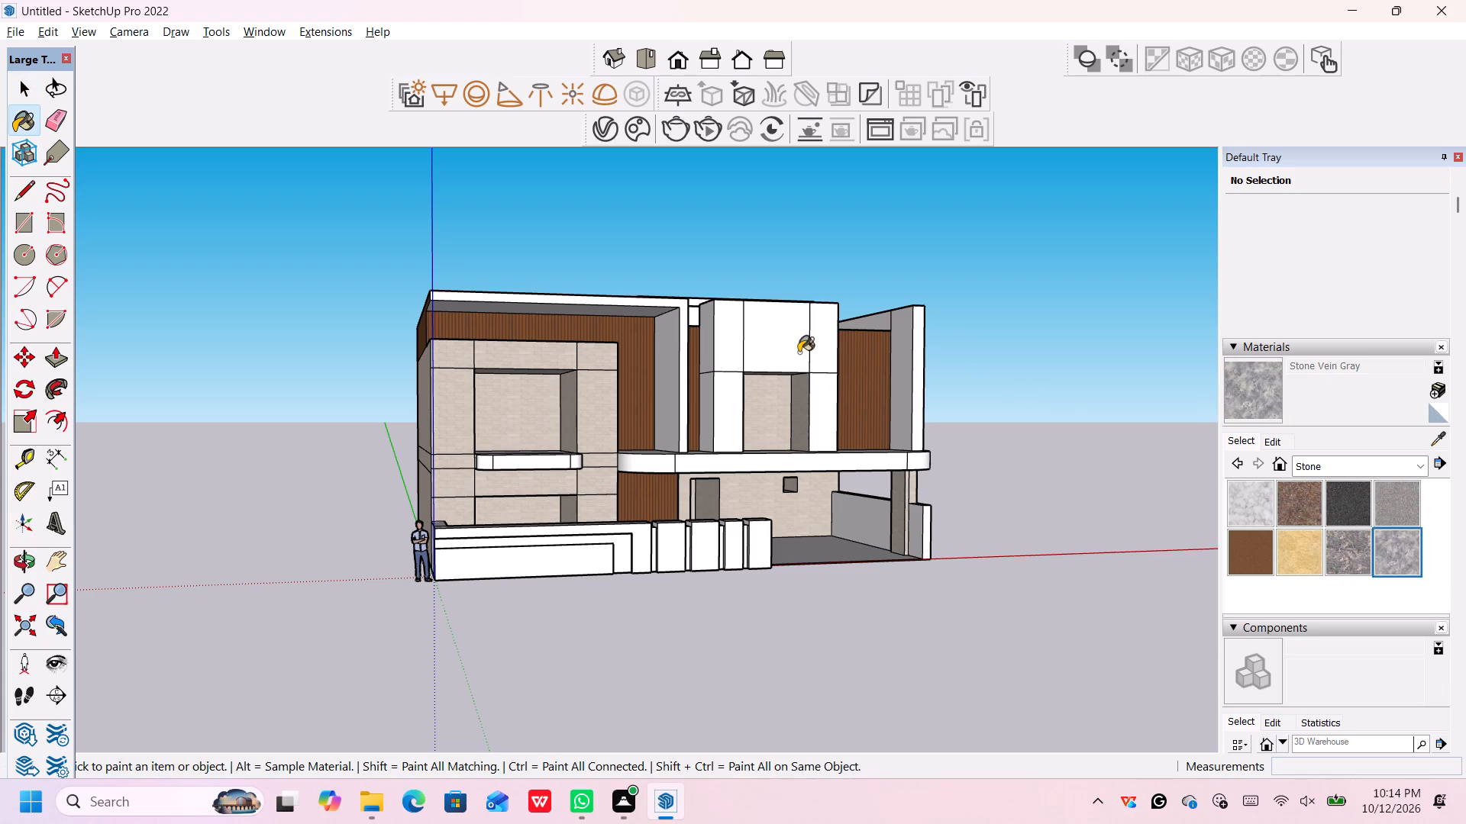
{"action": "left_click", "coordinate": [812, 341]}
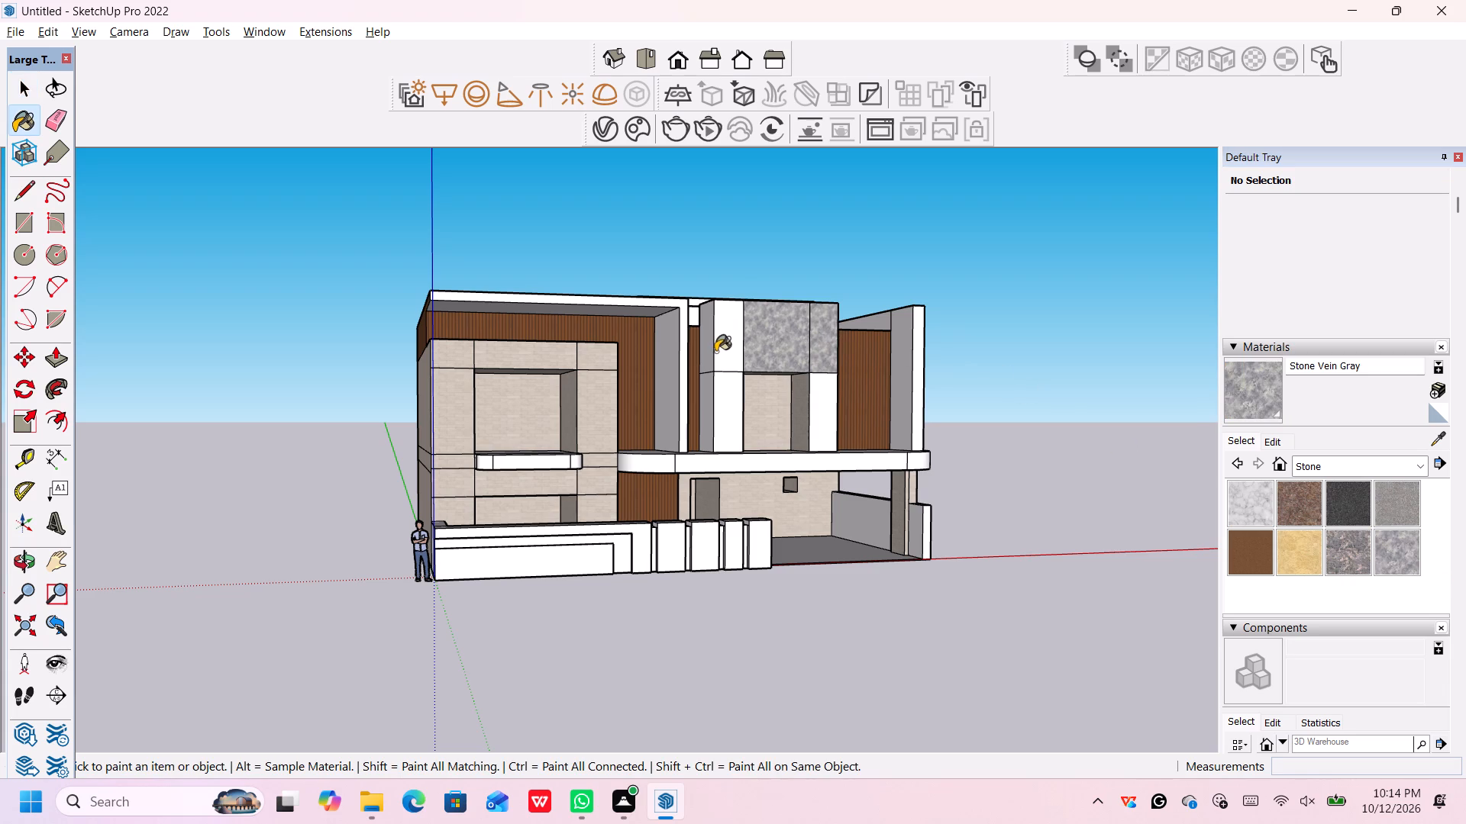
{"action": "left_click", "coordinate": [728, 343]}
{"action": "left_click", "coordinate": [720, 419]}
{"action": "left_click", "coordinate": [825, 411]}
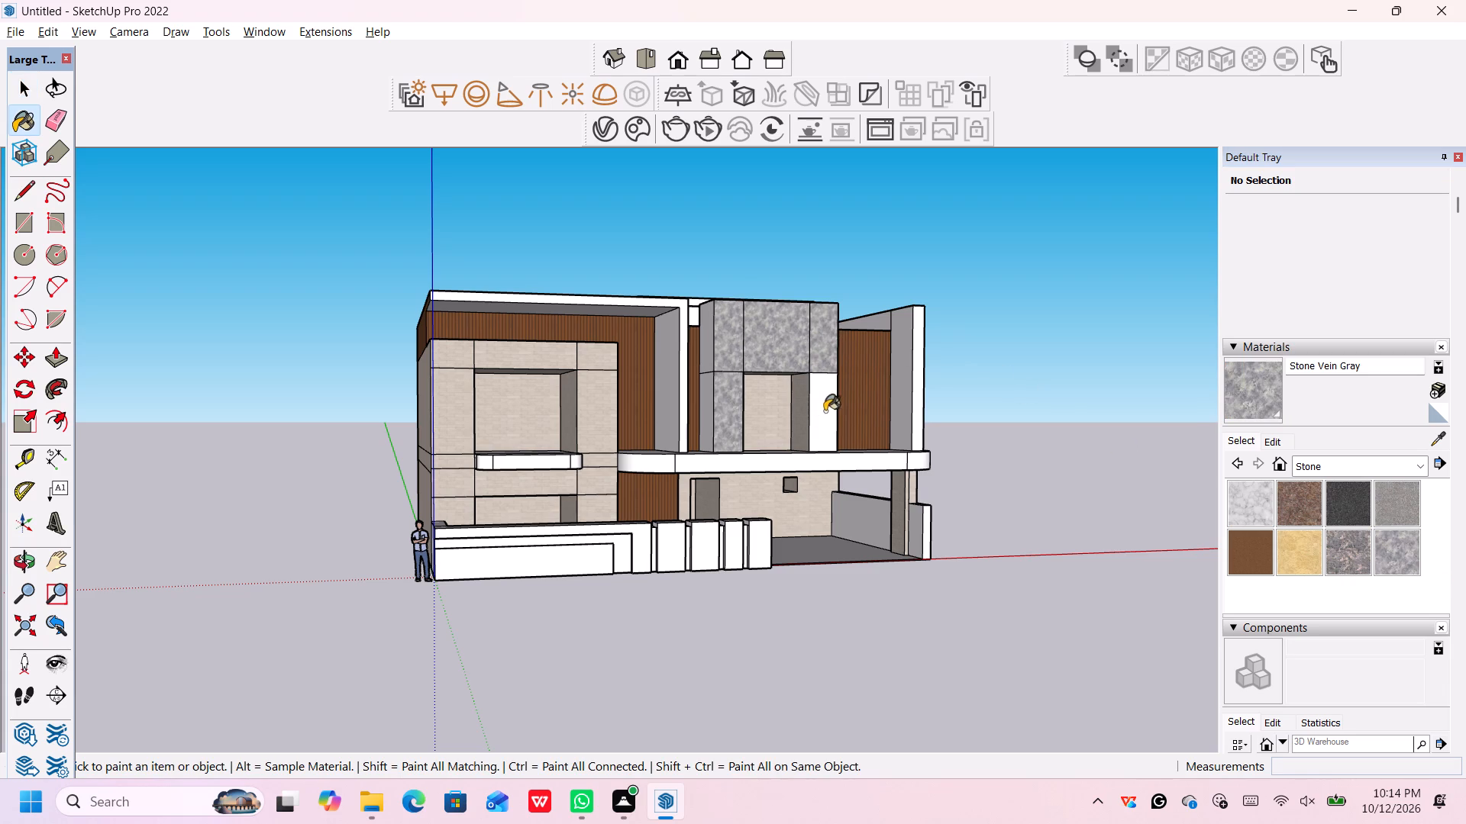
Paint the five front faces framing the upper central block's recess with Carrera Marble.
{"action": "left_click", "coordinate": [1258, 509]}
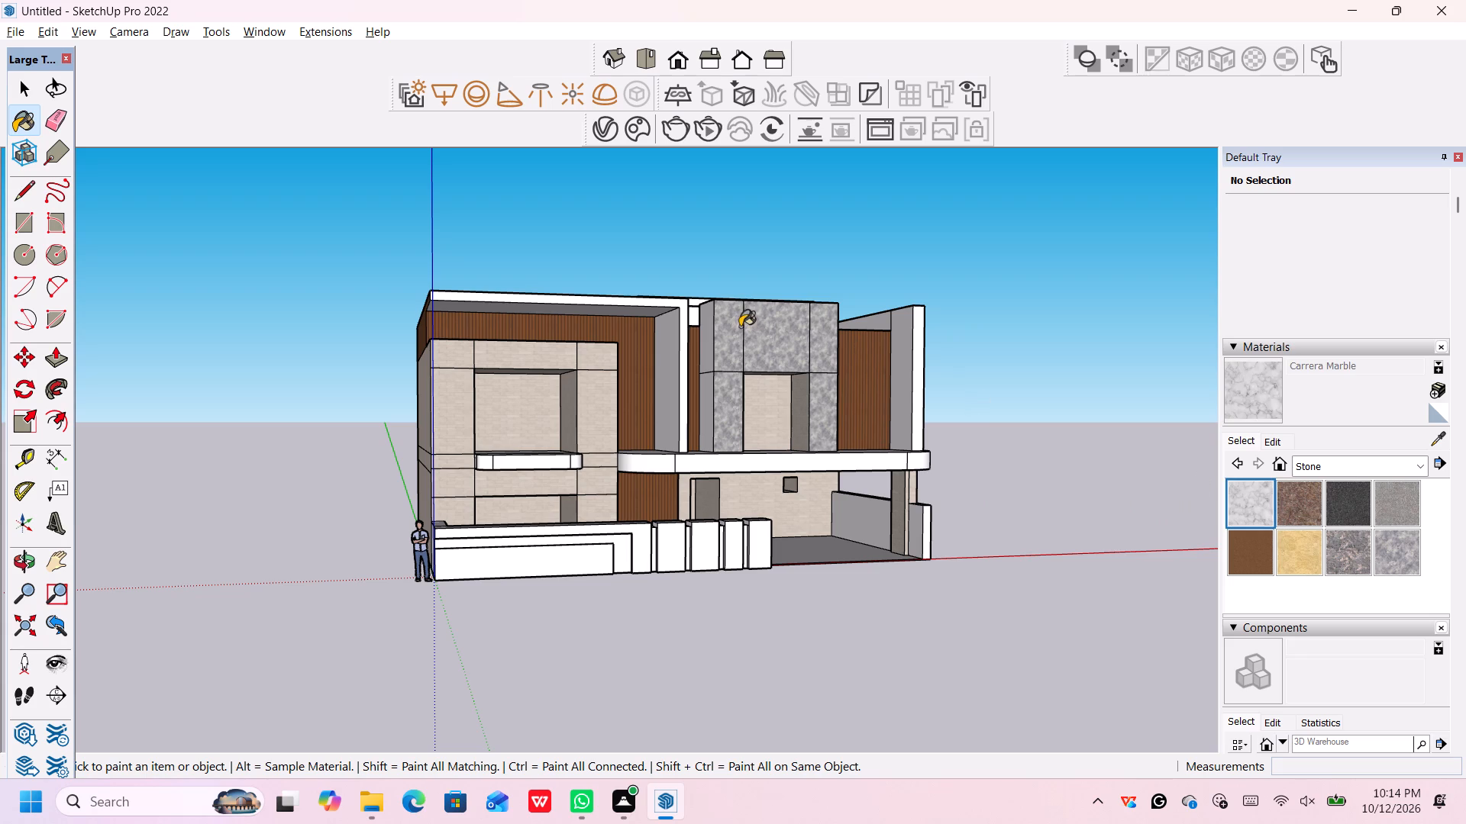
{"action": "left_click", "coordinate": [759, 337]}
{"action": "left_click", "coordinate": [732, 345]}
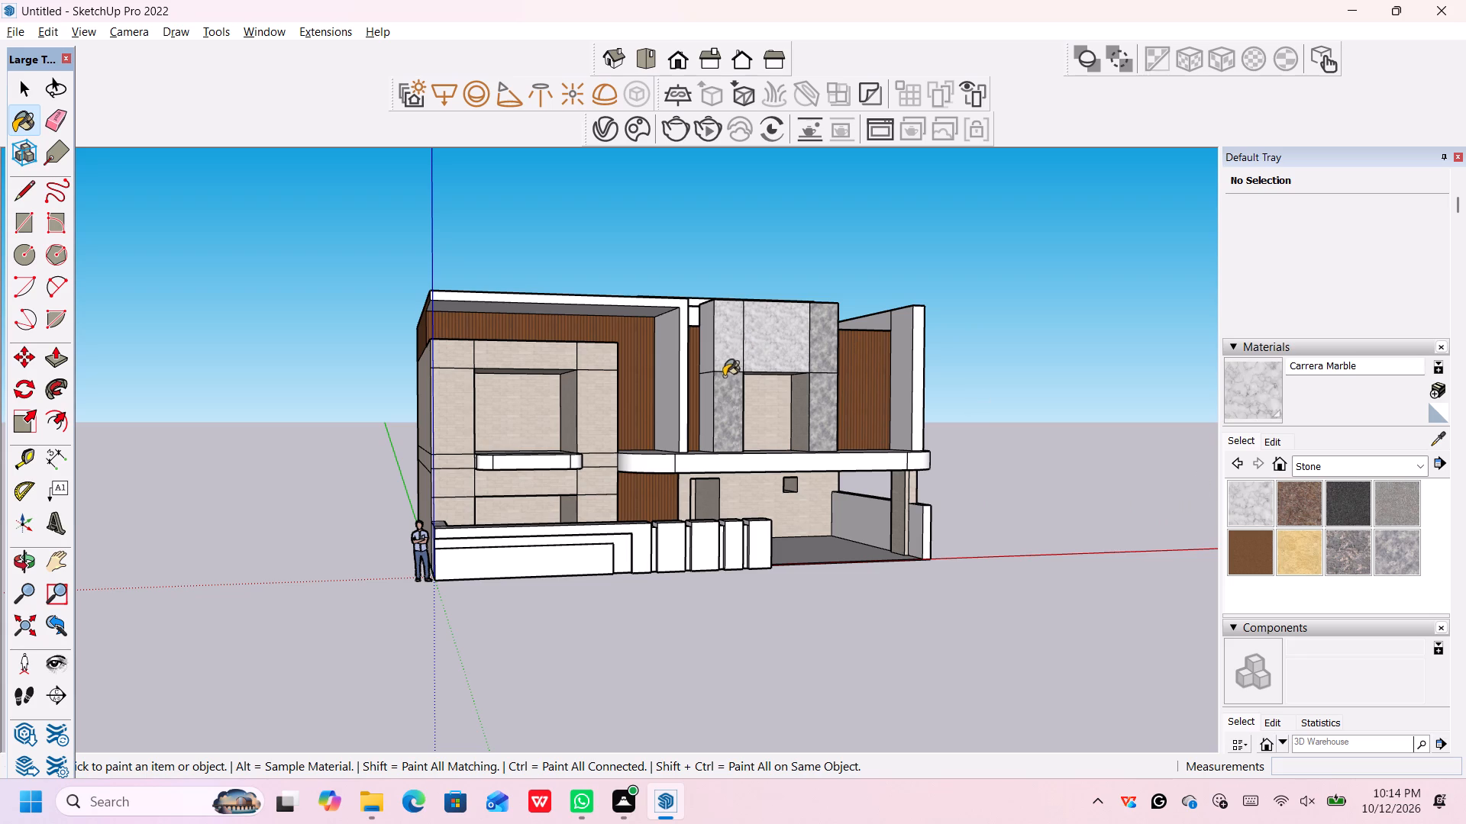
{"action": "left_click", "coordinate": [724, 394]}
{"action": "left_click", "coordinate": [820, 352]}
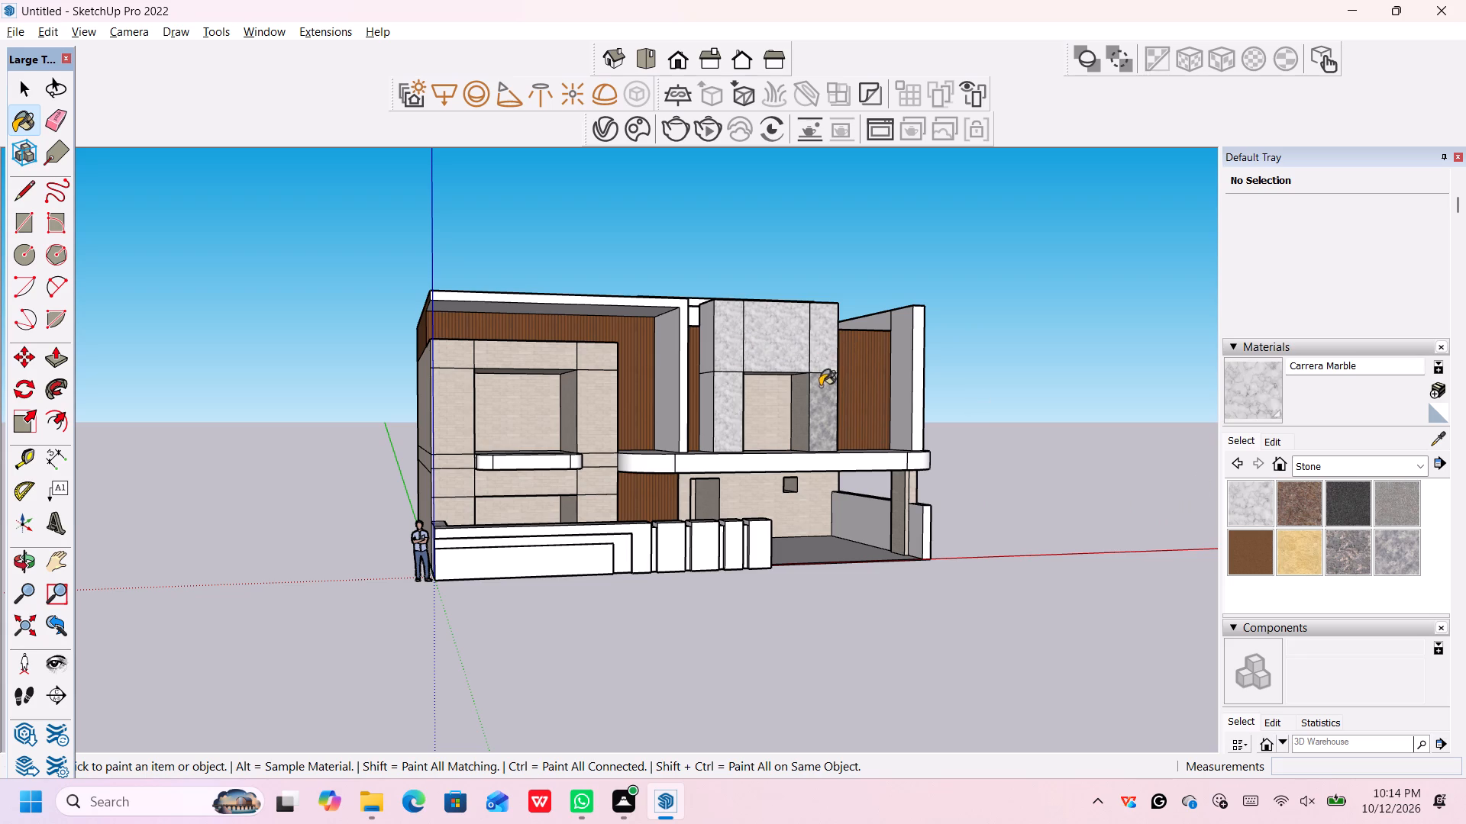
{"action": "left_click", "coordinate": [819, 397]}
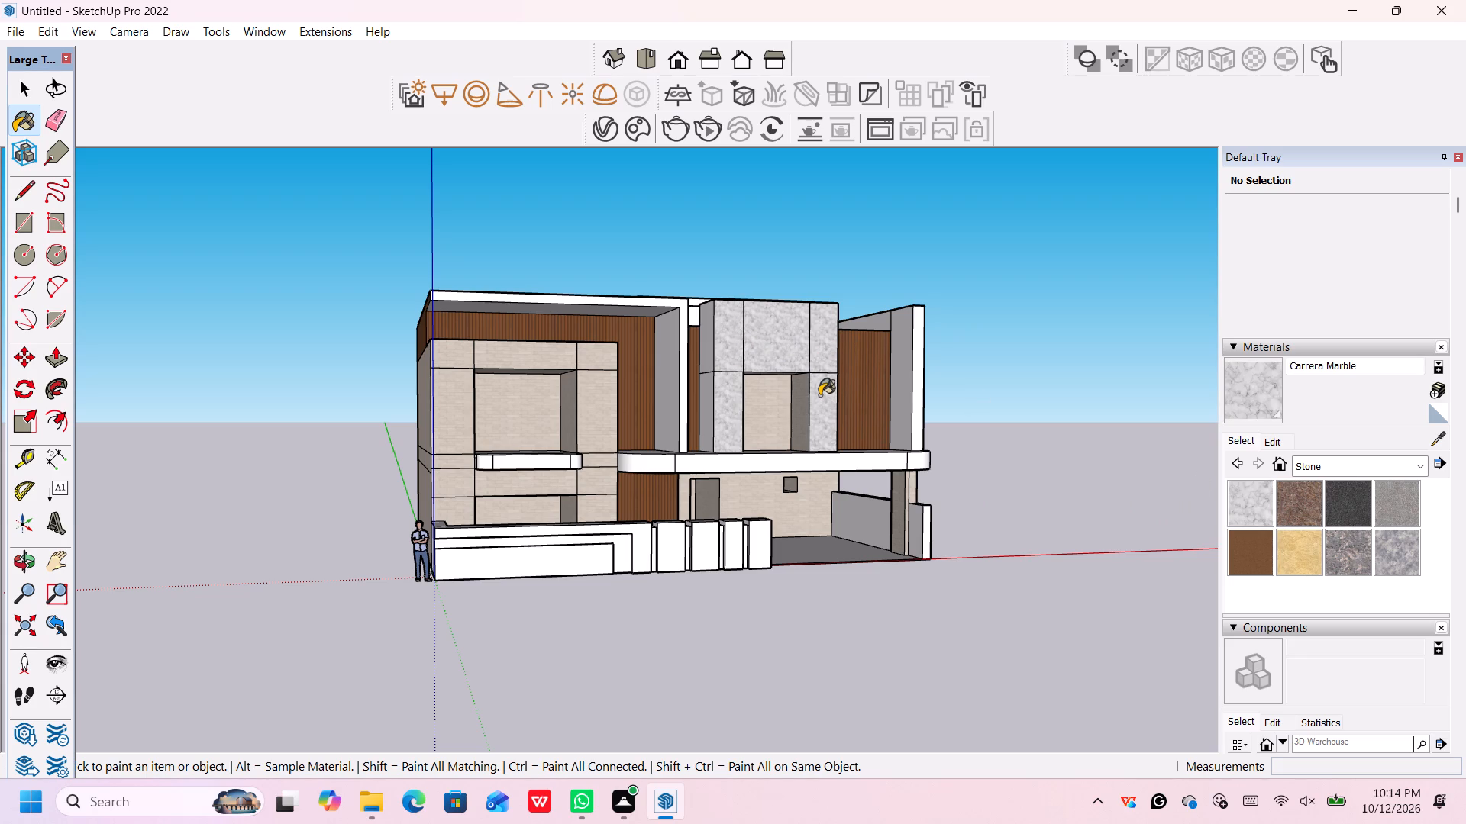
Darken the Carrera Marble material by lowering its colour brightness.
{"action": "left_click", "coordinate": [1283, 443]}
{"action": "left_click", "coordinate": [1316, 519]}
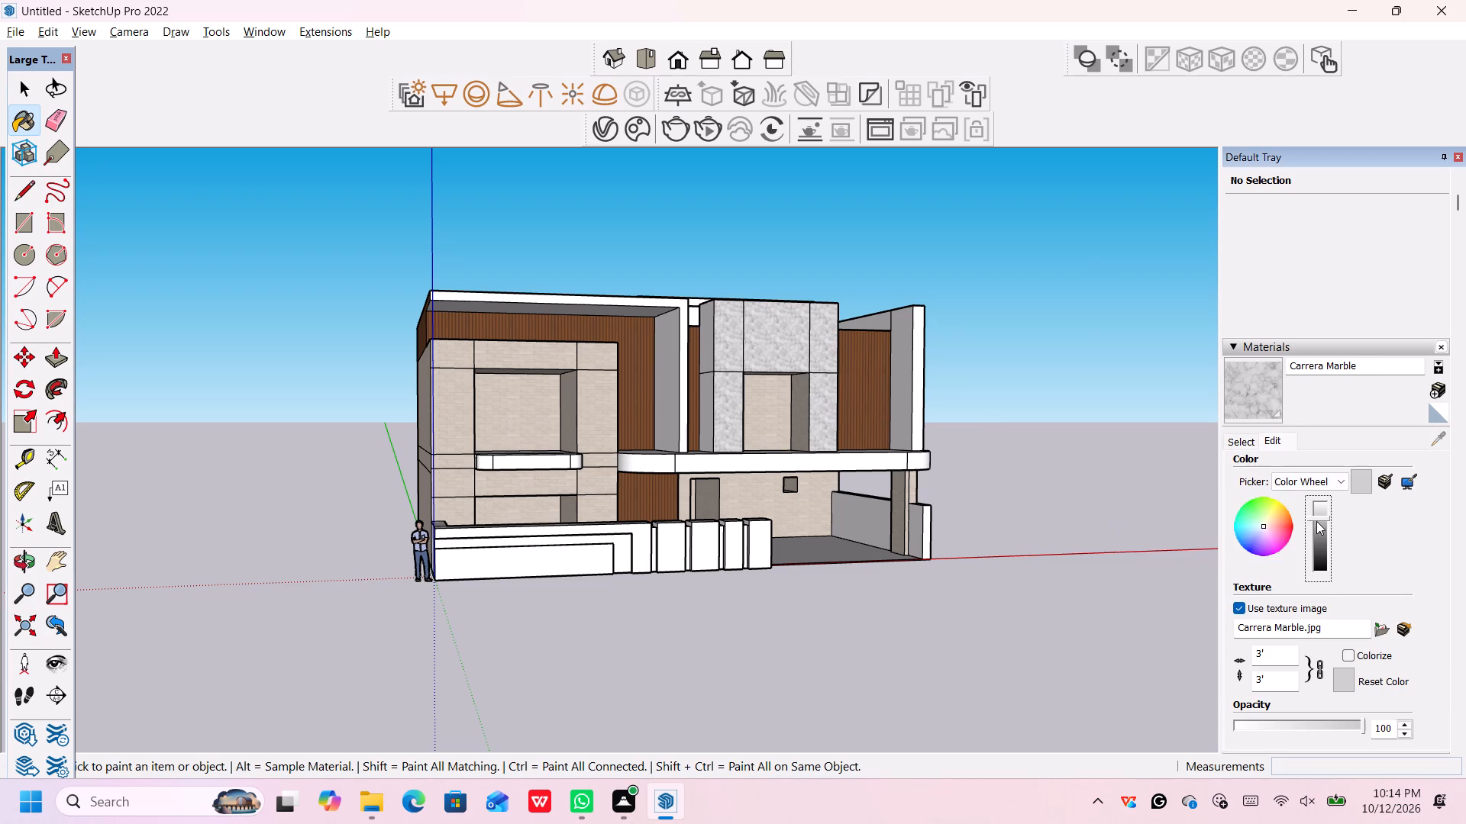
{"action": "left_click", "coordinate": [1317, 521]}
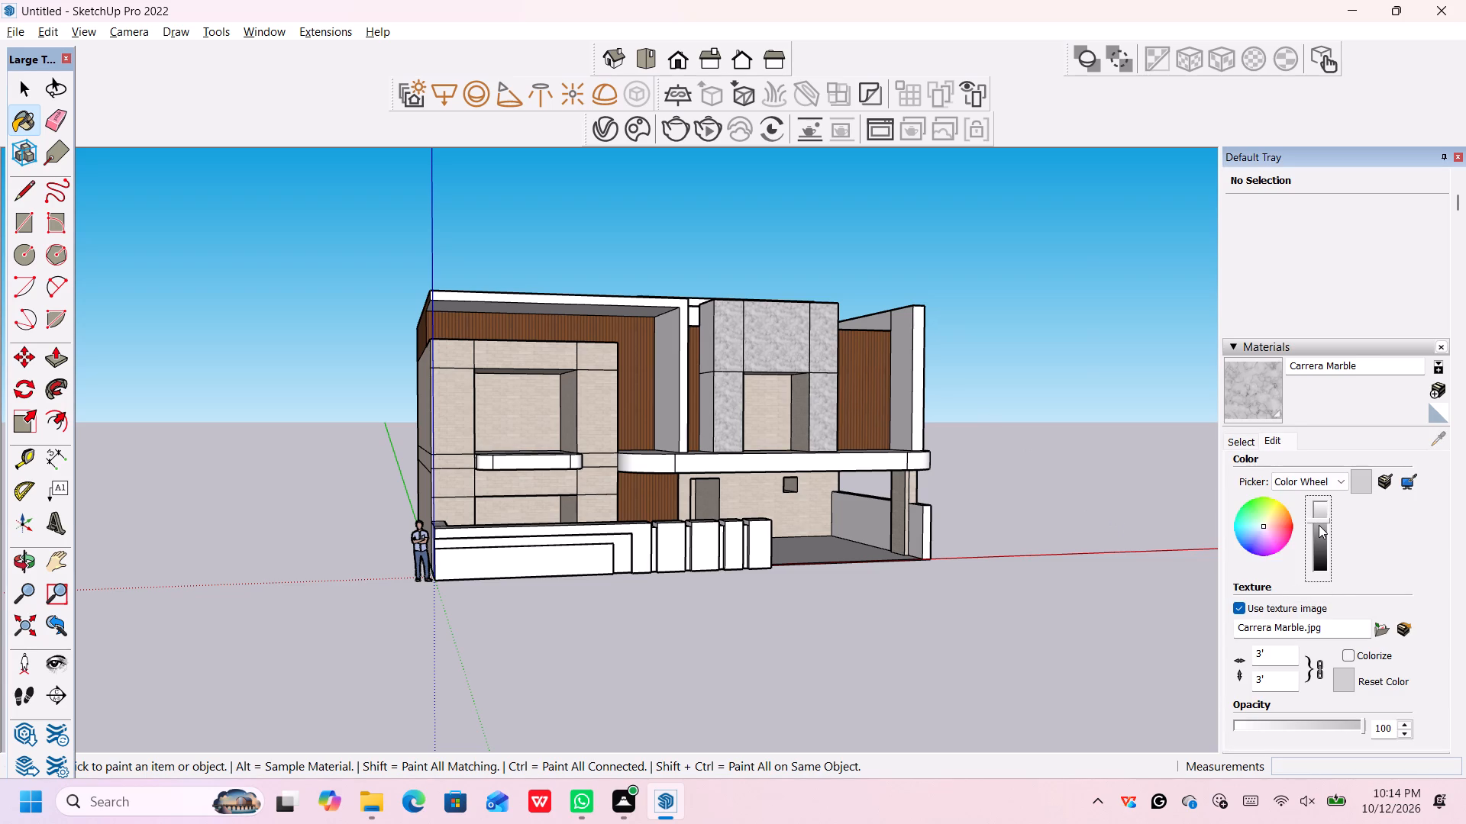
{"action": "left_click", "coordinate": [1320, 526]}
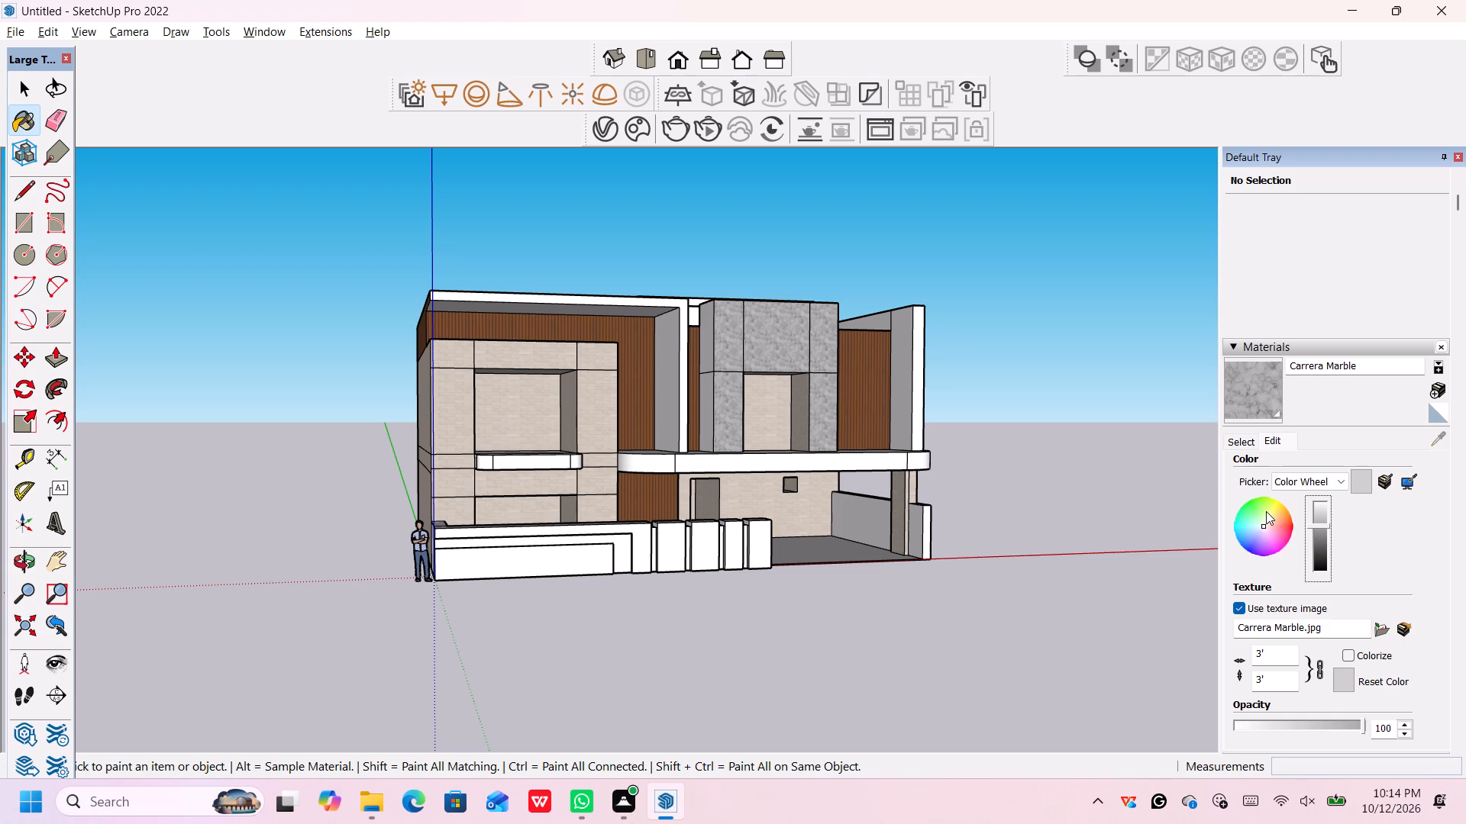
Paint the top and both outer side faces of the upper central block with the darkened Carrera Marble.
{"action": "scroll", "coordinate": [842, 391], "scroll_direction": "up", "scroll_amount": 5}
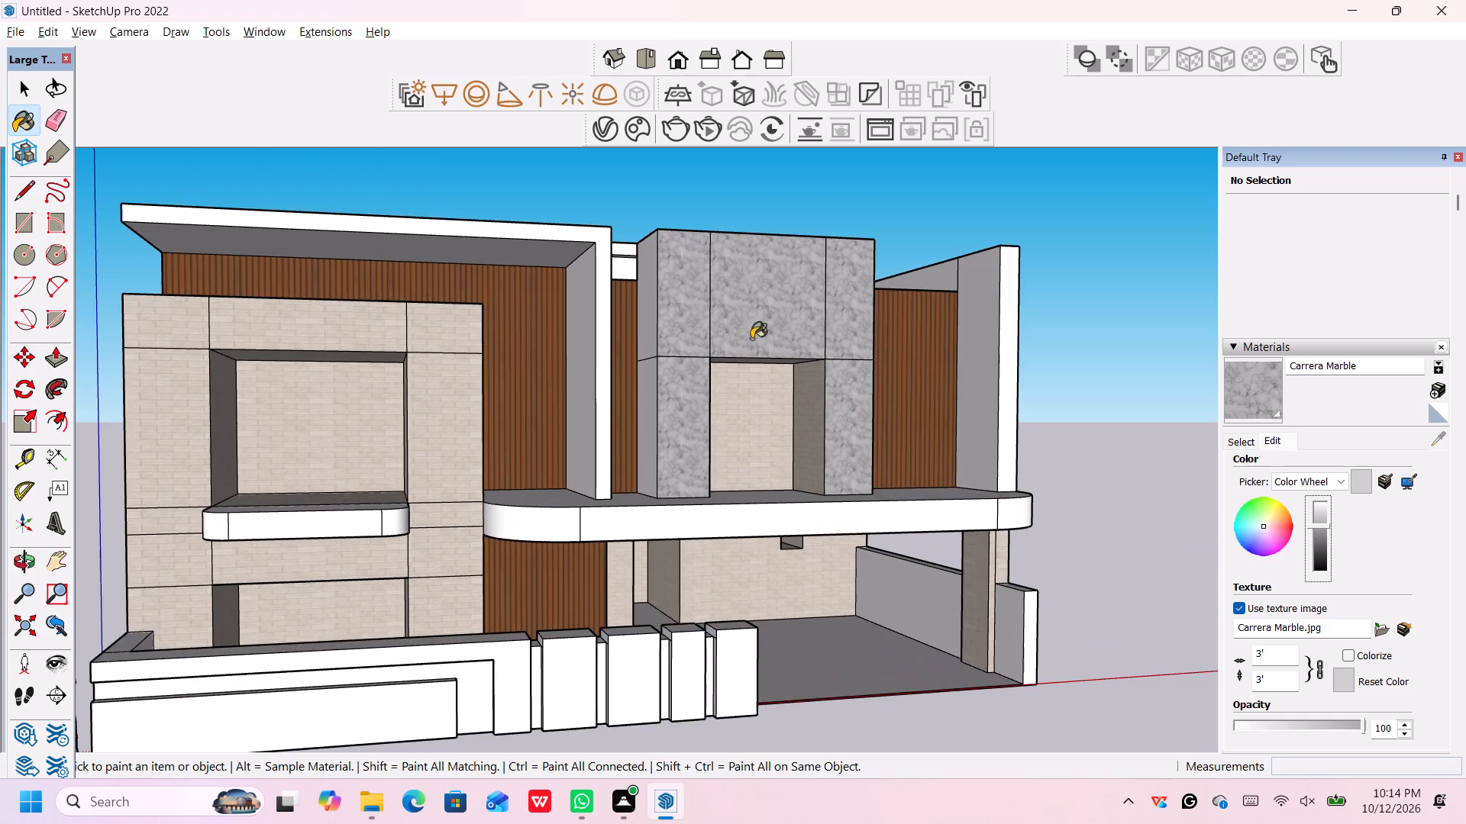
{"action": "middle_click_drag", "start_coordinate": [751, 341], "coordinate": [783, 505]}
{"action": "left_click", "coordinate": [722, 246]}
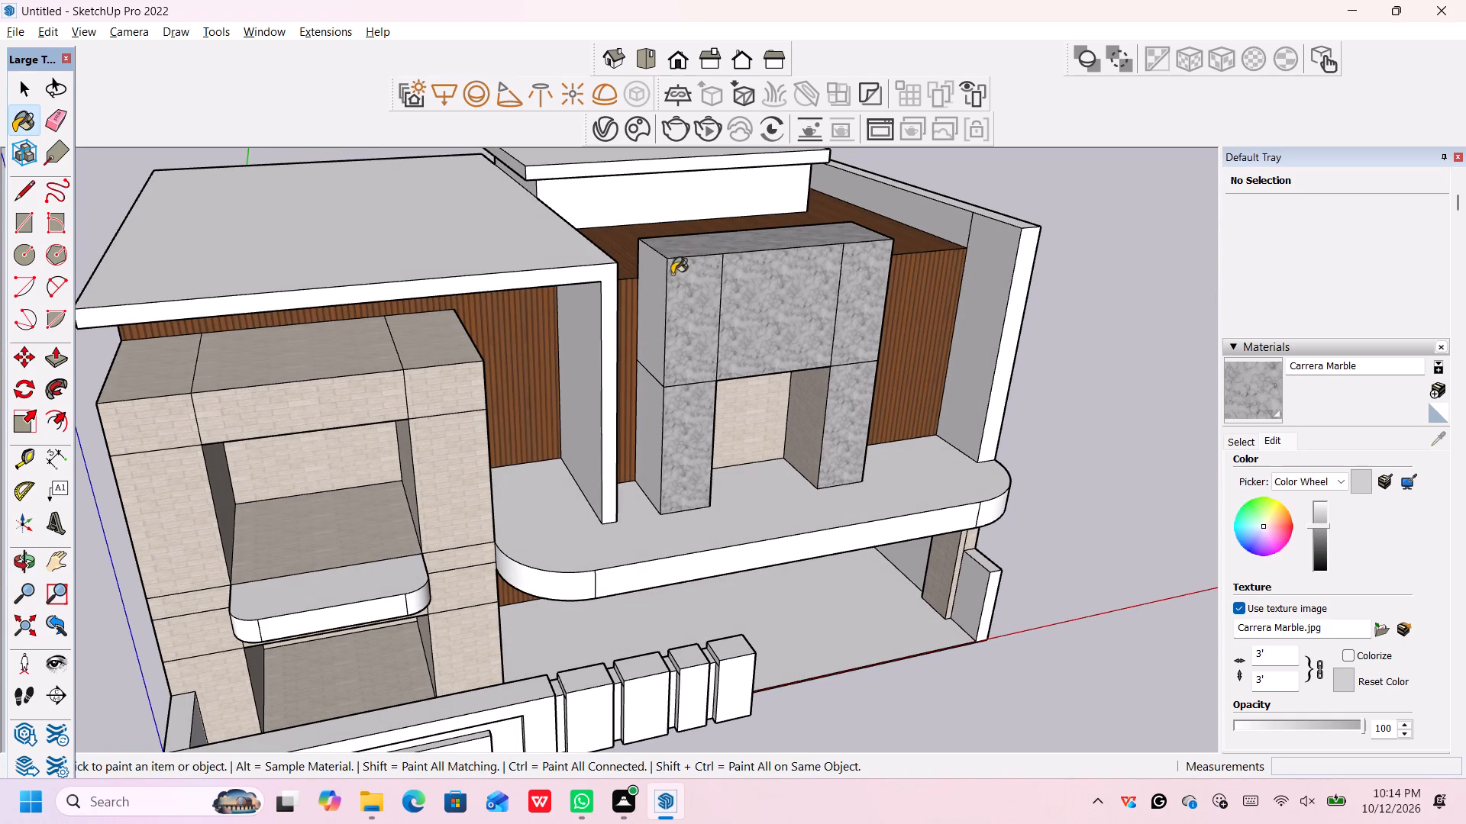
{"action": "left_click", "coordinate": [651, 298]}
{"action": "left_click", "coordinate": [651, 436]}
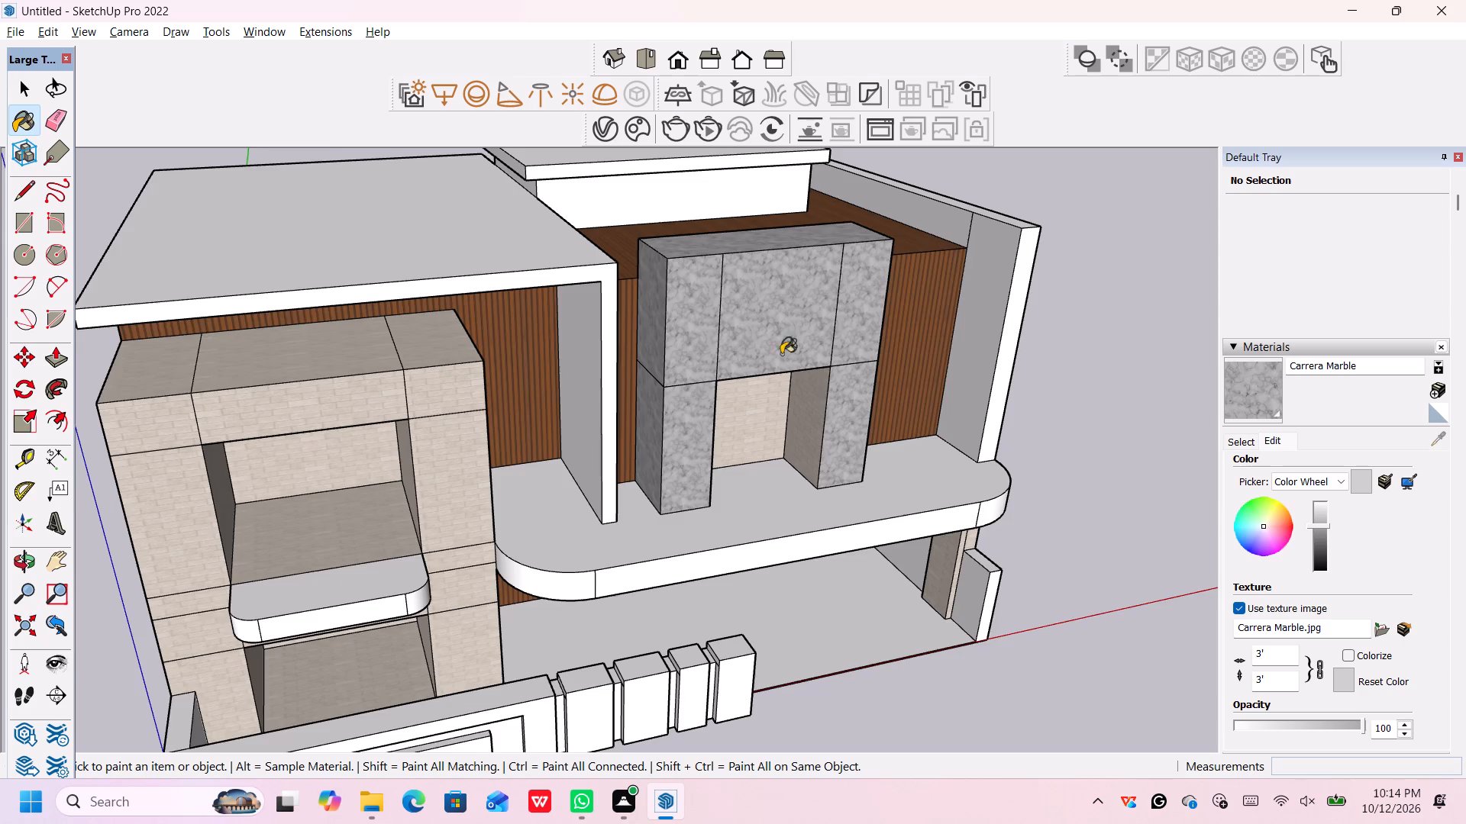
{"action": "scroll", "coordinate": [839, 340], "scroll_direction": "down", "scroll_amount": 4}
{"action": "middle_click_drag", "start_coordinate": [868, 406], "coordinate": [376, 375]}
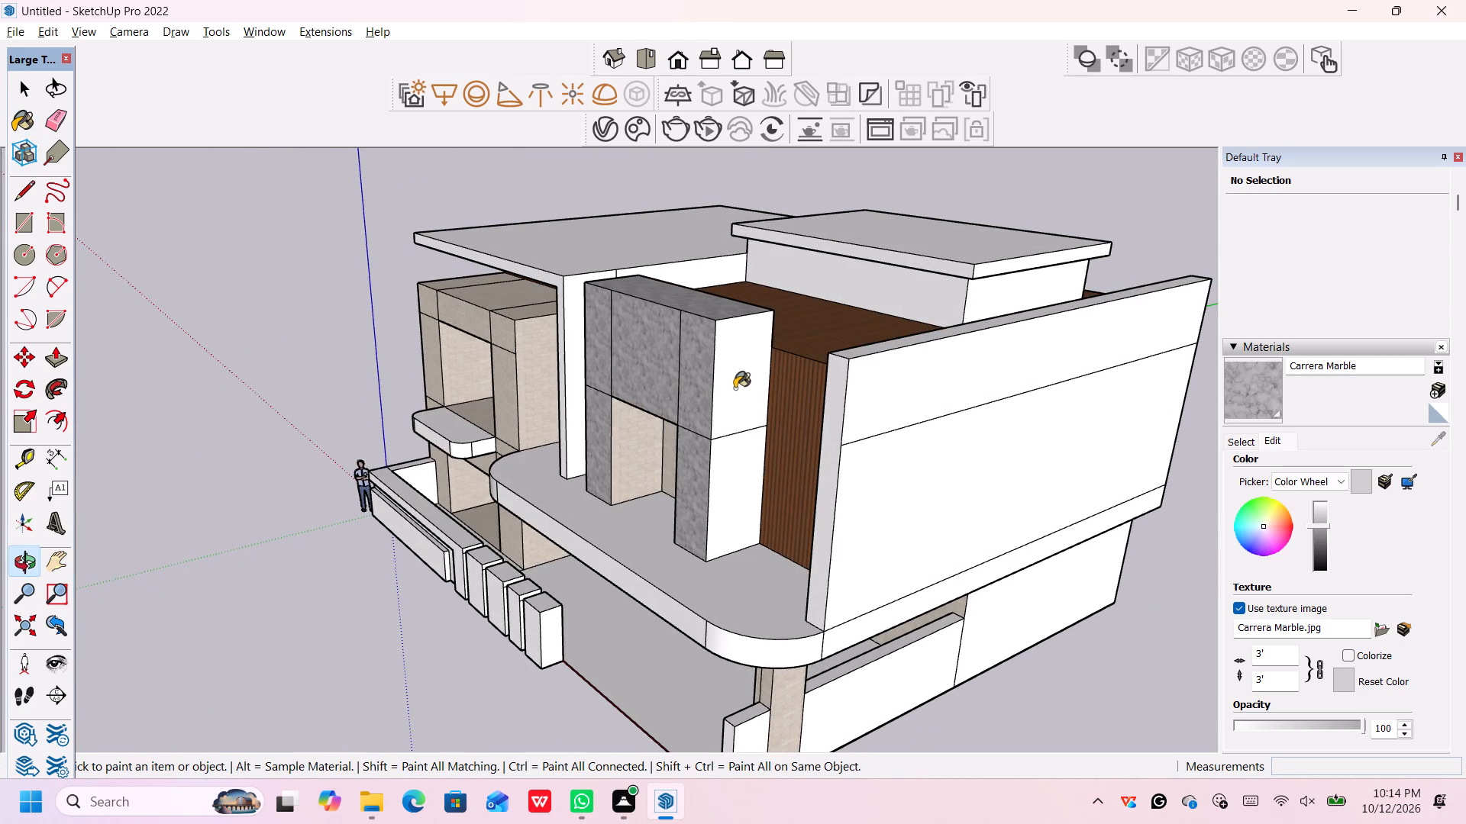
{"action": "left_click", "coordinate": [736, 387]}
{"action": "left_click", "coordinate": [725, 457]}
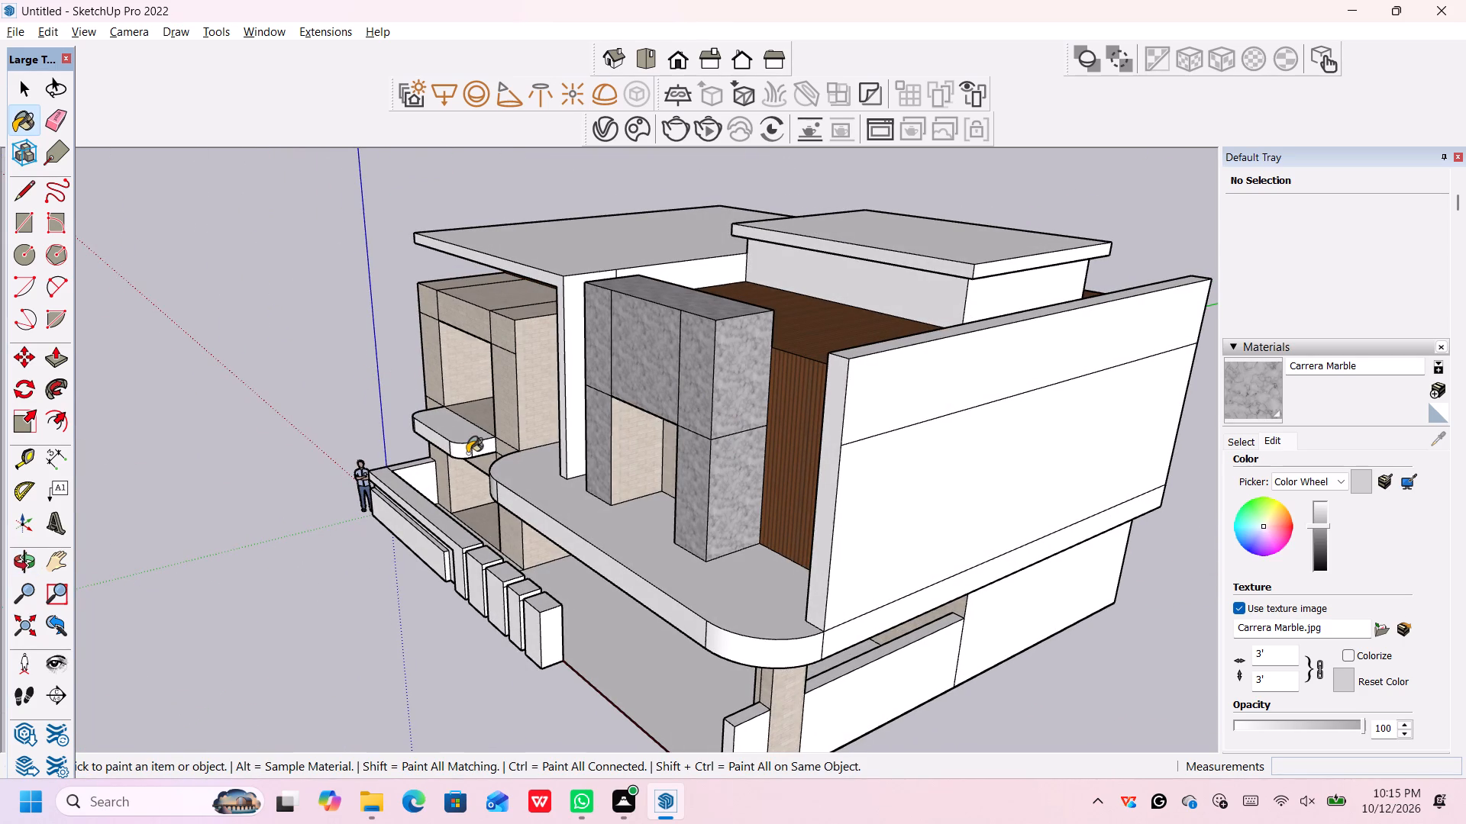
Examine the house from the carport side and the front to check the darkened marble on the central block.
{"action": "scroll", "coordinate": [466, 454], "scroll_direction": "down", "scroll_amount": 2}
{"action": "scroll", "coordinate": [466, 452], "scroll_direction": "up", "scroll_amount": 1}
{"action": "scroll", "coordinate": [466, 452], "scroll_direction": "down", "scroll_amount": 1}
{"action": "middle_click_drag", "start_coordinate": [474, 457], "coordinate": [617, 468]}
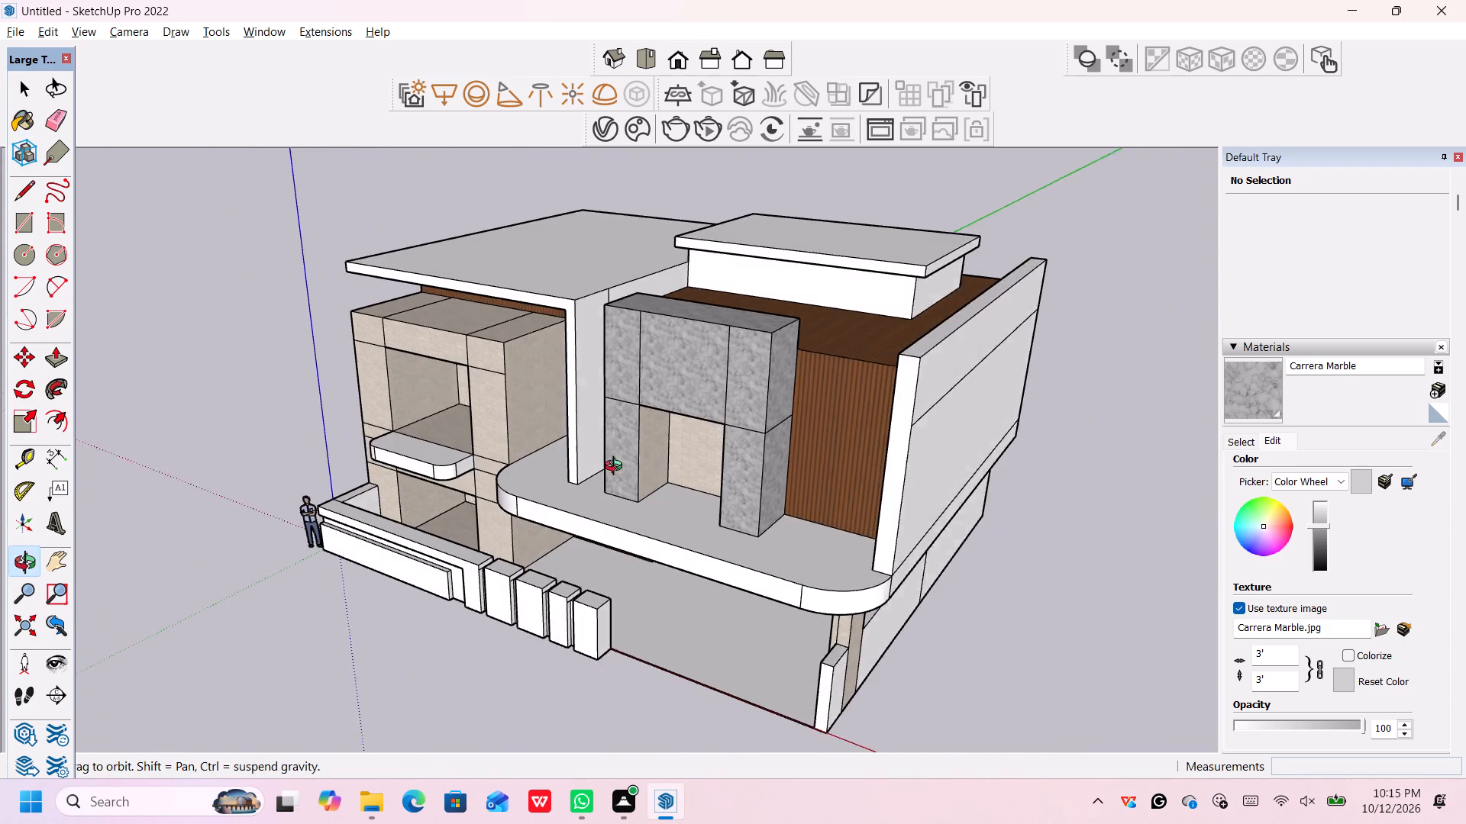
{"action": "middle_click_drag", "start_coordinate": [617, 468], "coordinate": [653, 467]}
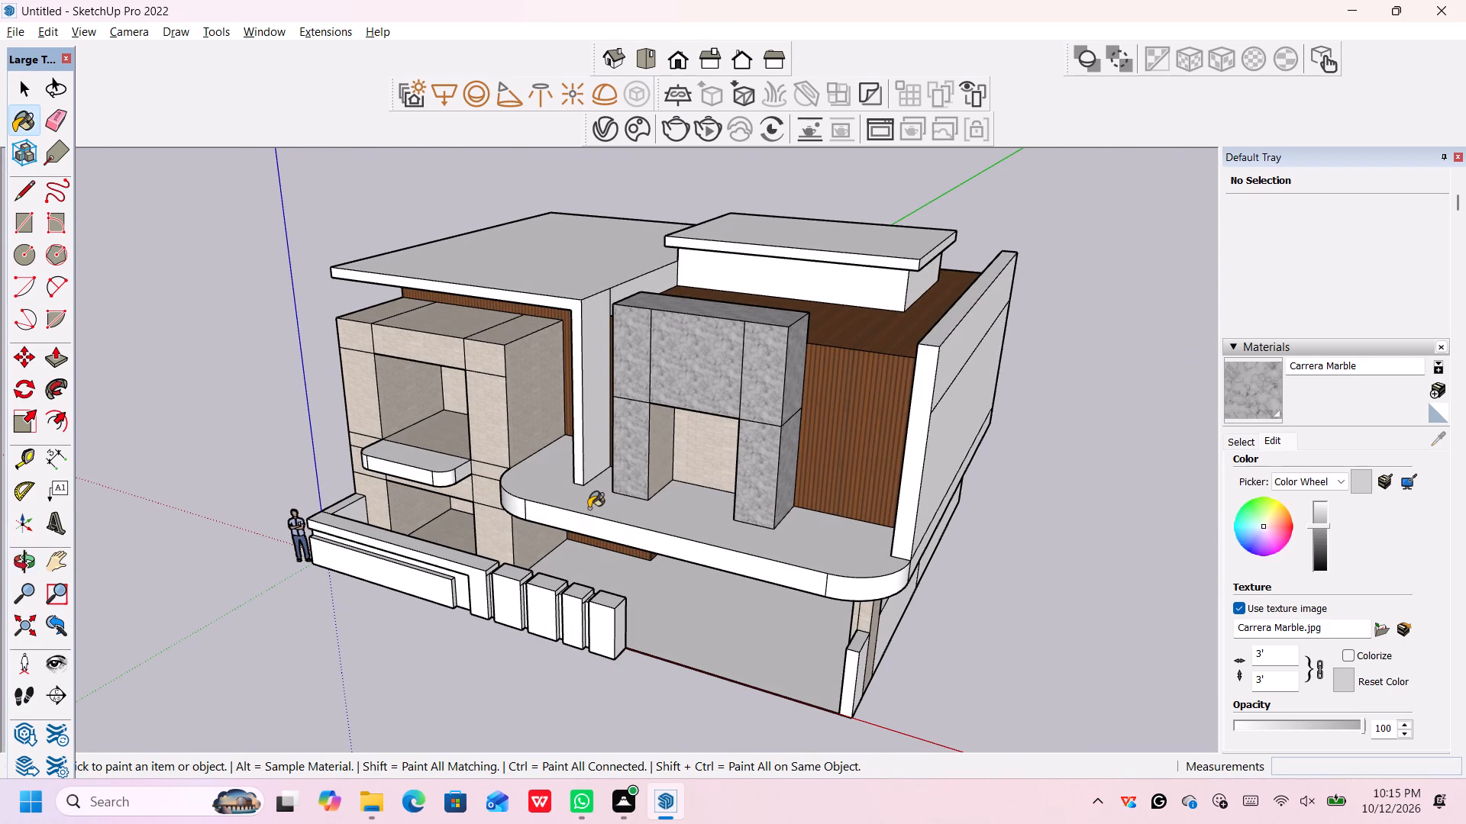
{"action": "scroll", "coordinate": [589, 508], "scroll_direction": "up", "scroll_amount": 1}
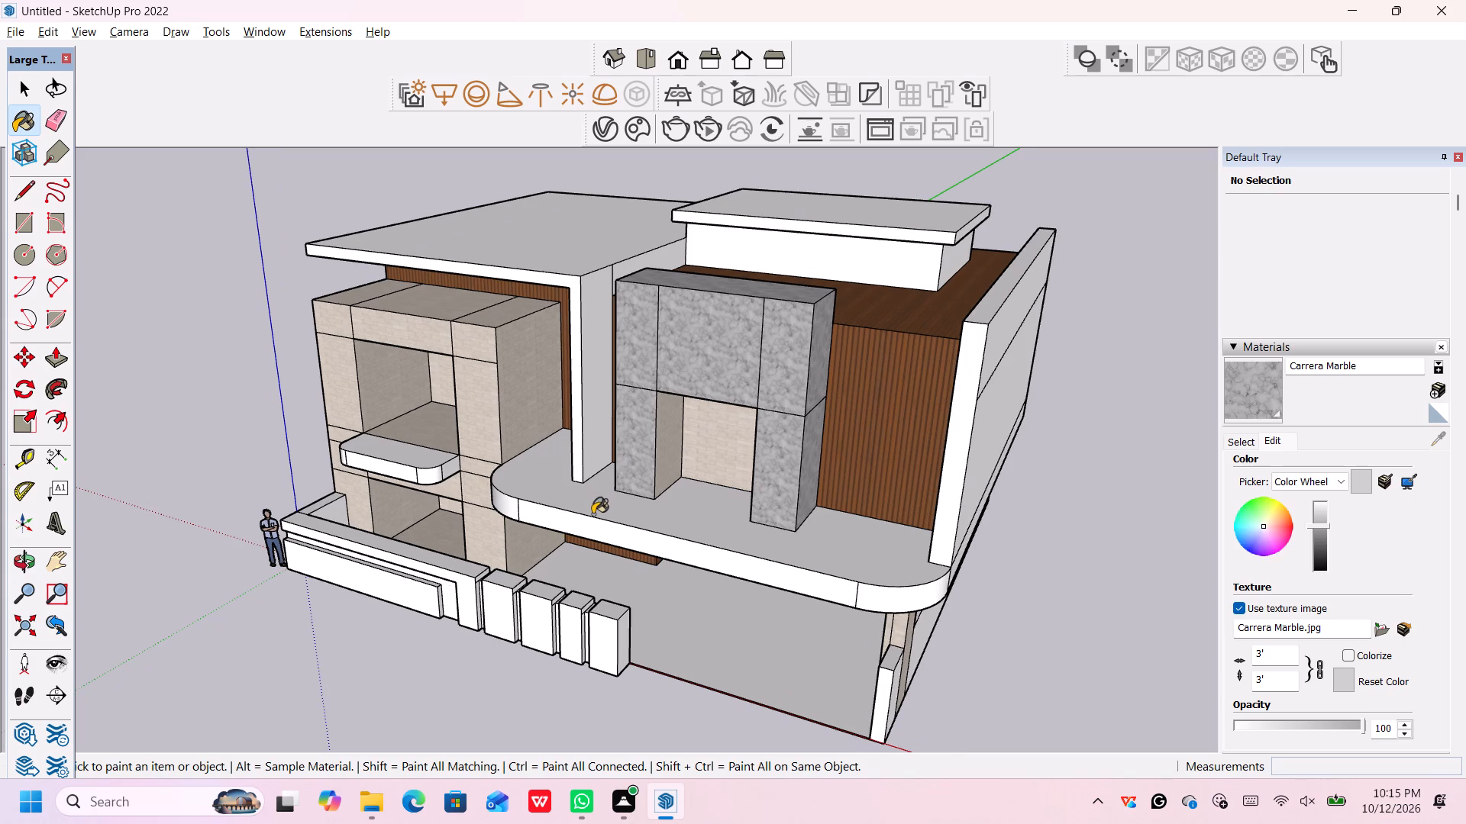
{"action": "middle_click_drag", "start_coordinate": [596, 514], "coordinate": [783, 448]}
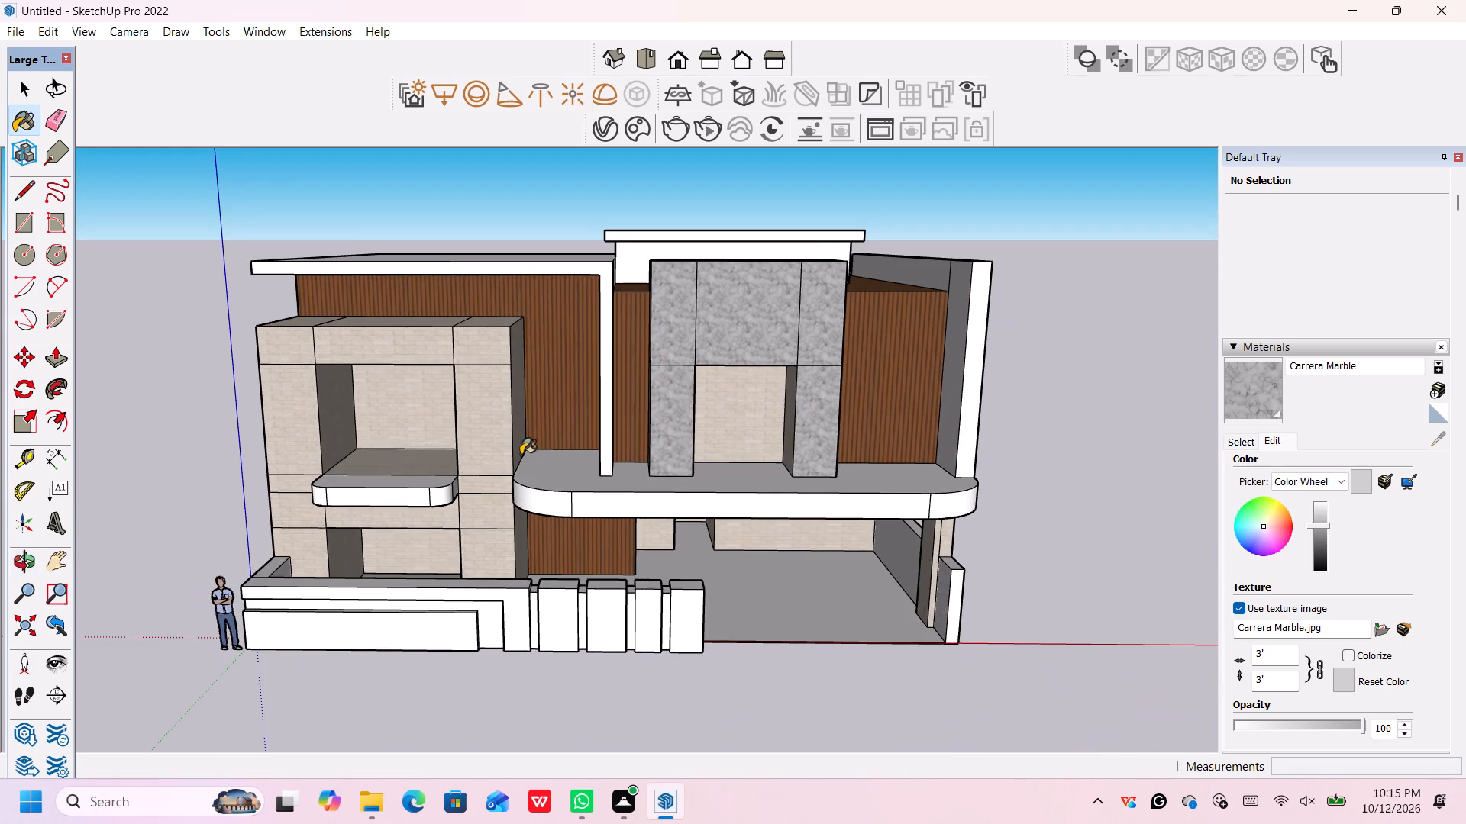
{"action": "scroll", "coordinate": [522, 455], "scroll_direction": "down", "scroll_amount": 3}
{"action": "middle_click_drag", "start_coordinate": [505, 490], "coordinate": [710, 424]}
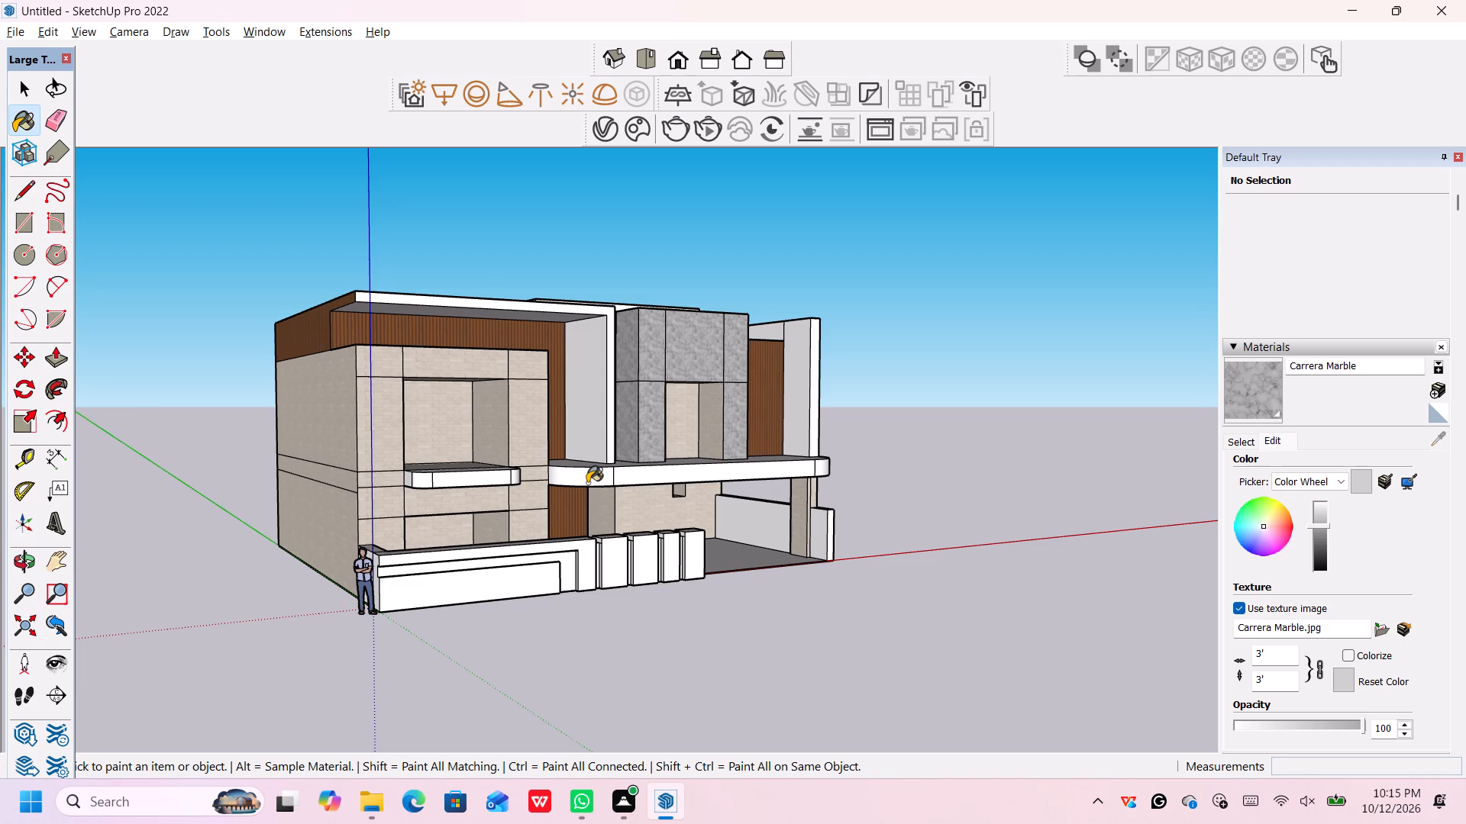
Paint the front faces framing the recesses of the two-storey left block with the darkened Carrera Marble.
{"action": "left_click", "coordinate": [528, 434]}
{"action": "left_click", "coordinate": [379, 415]}
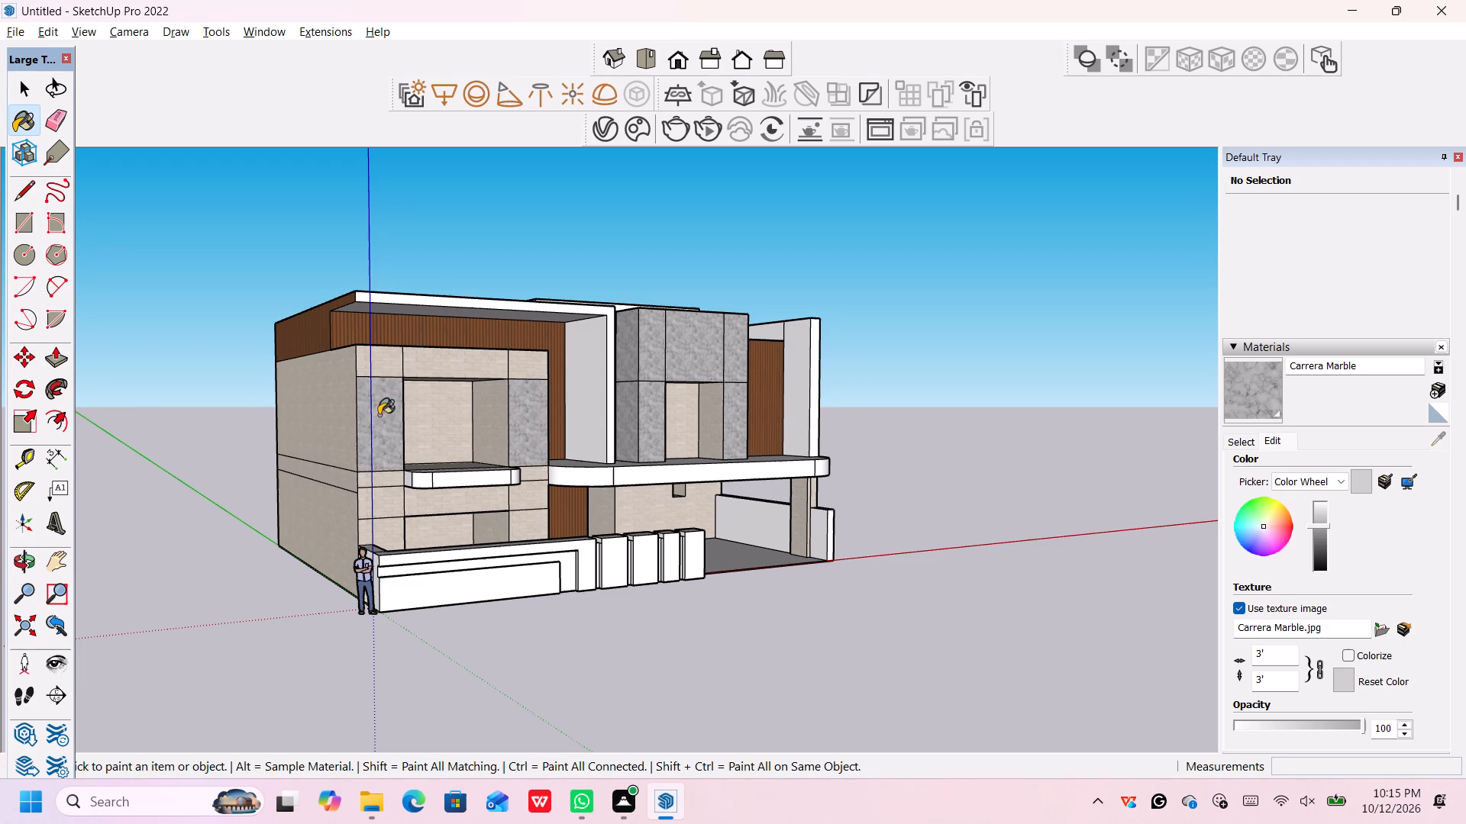
{"action": "left_click", "coordinate": [377, 371]}
{"action": "left_click", "coordinate": [454, 371]}
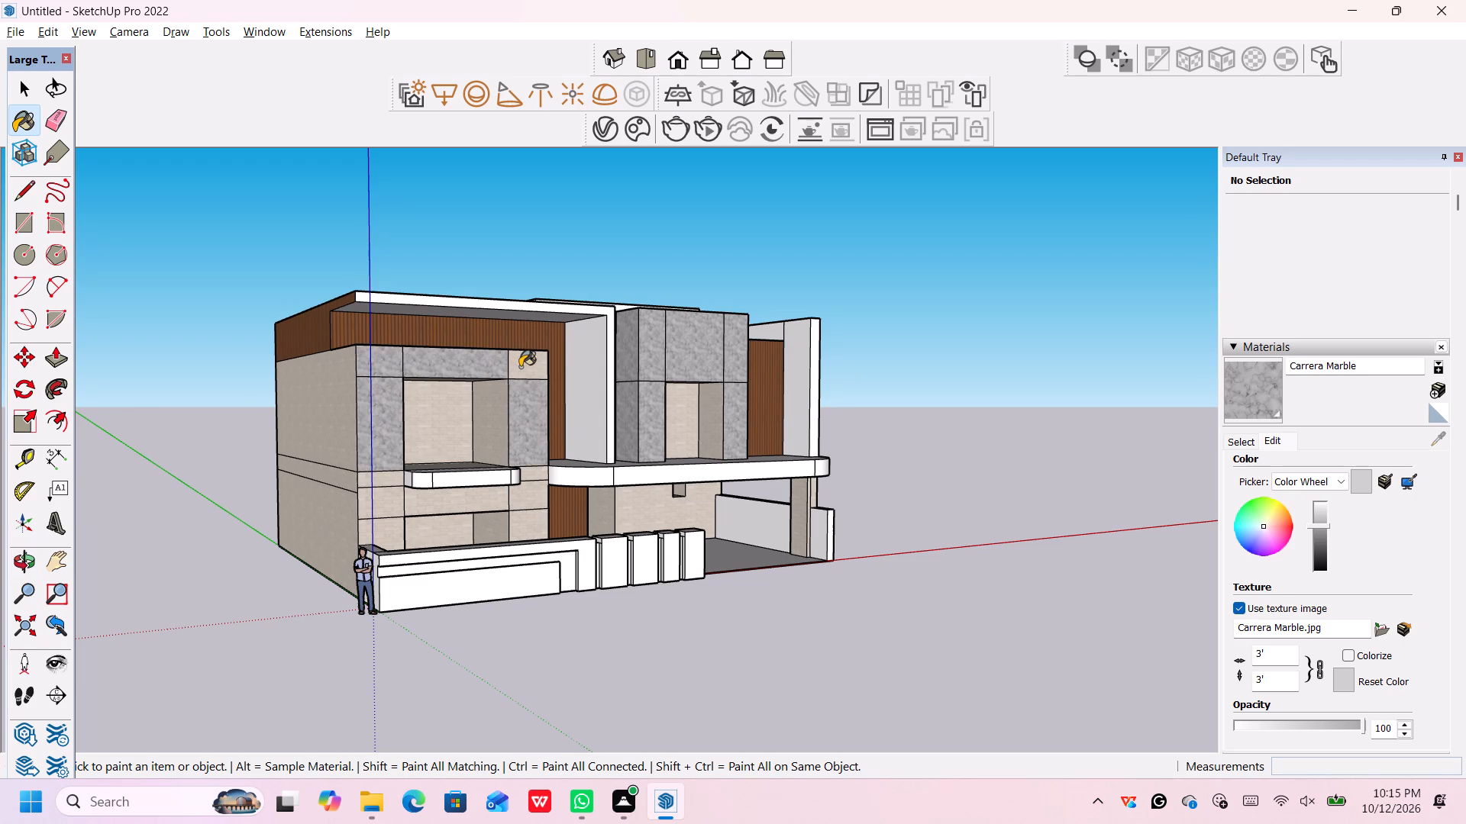
{"action": "left_click", "coordinate": [520, 367]}
{"action": "left_click", "coordinate": [537, 476]}
{"action": "left_click", "coordinate": [535, 494]}
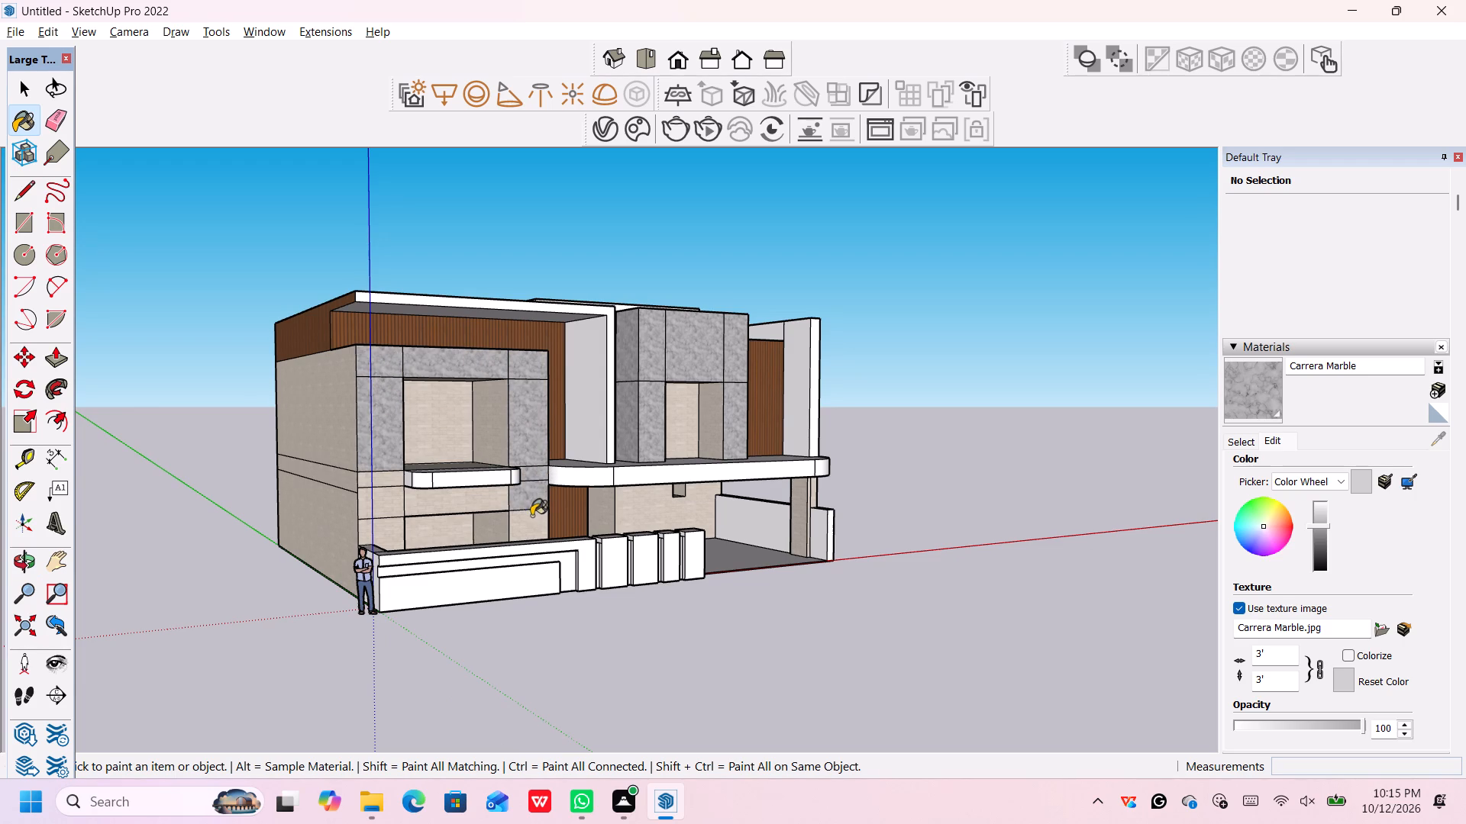
{"action": "left_click", "coordinate": [531, 516]}
{"action": "left_click", "coordinate": [485, 508]}
{"action": "left_click", "coordinate": [390, 514]}
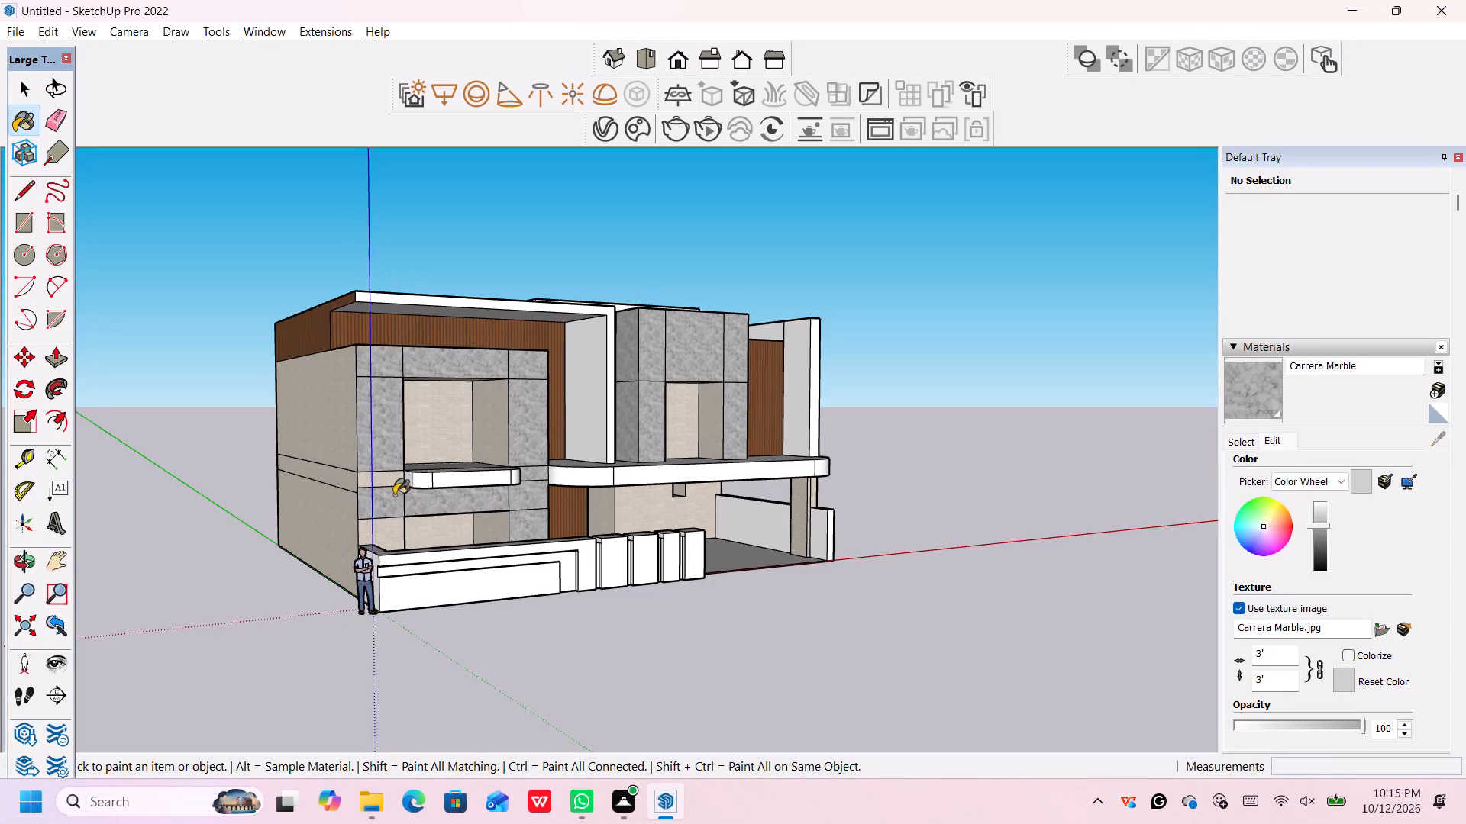
{"action": "left_click", "coordinate": [390, 483]}
{"action": "left_click", "coordinate": [392, 533]}
Paint the three outer side faces of the two-storey left block with the darkened Carrera Marble.
{"action": "scroll", "coordinate": [393, 524], "scroll_direction": "down", "scroll_amount": 5}
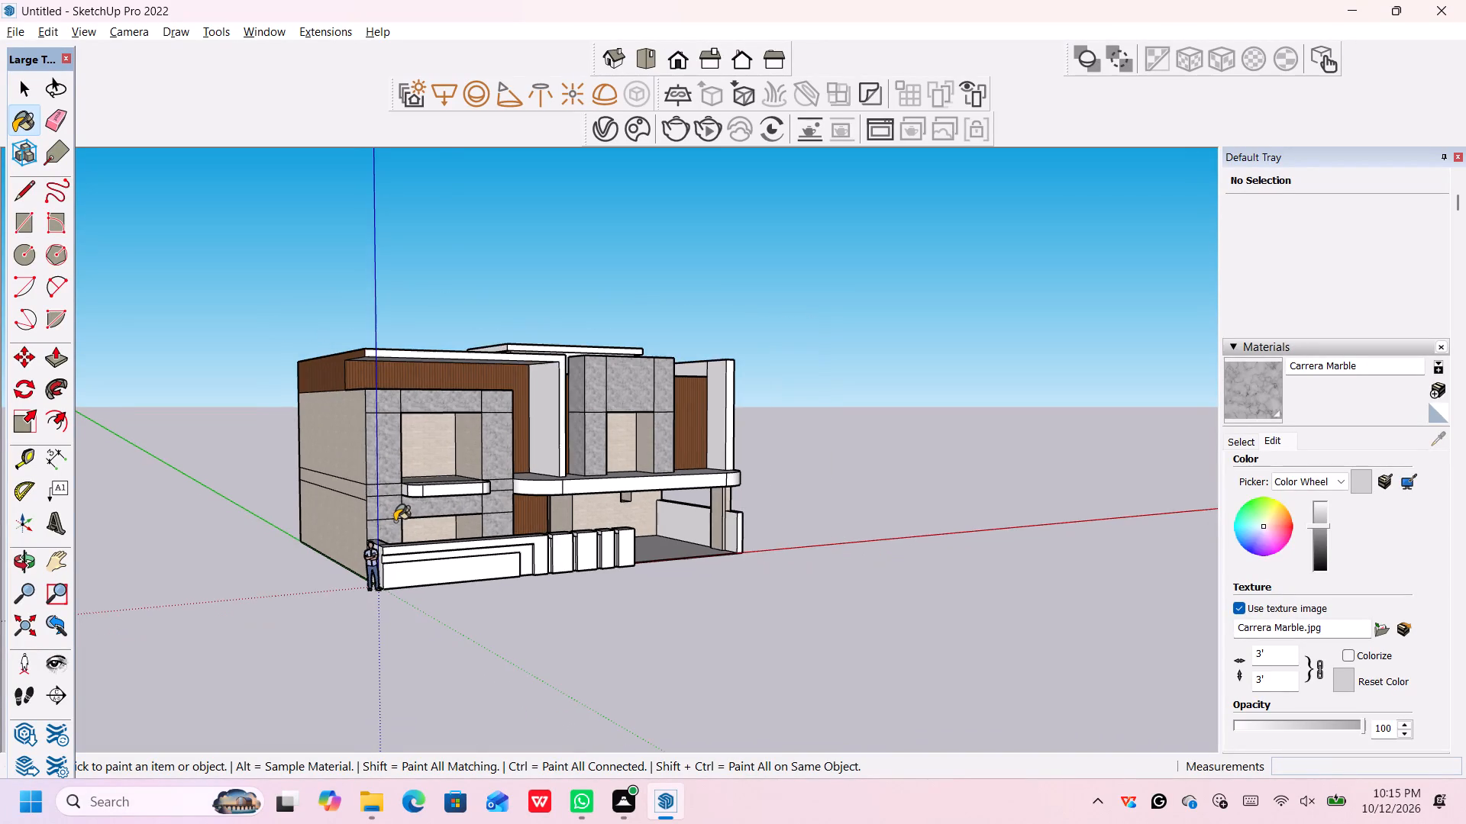
{"action": "scroll", "coordinate": [528, 547], "scroll_direction": "down", "scroll_amount": 1}
{"action": "middle_click_drag", "start_coordinate": [566, 631], "coordinate": [564, 597]}
{"action": "middle_click", "coordinate": [564, 597]}
{"action": "left_click", "coordinate": [369, 459]}
{"action": "left_click", "coordinate": [353, 517]}
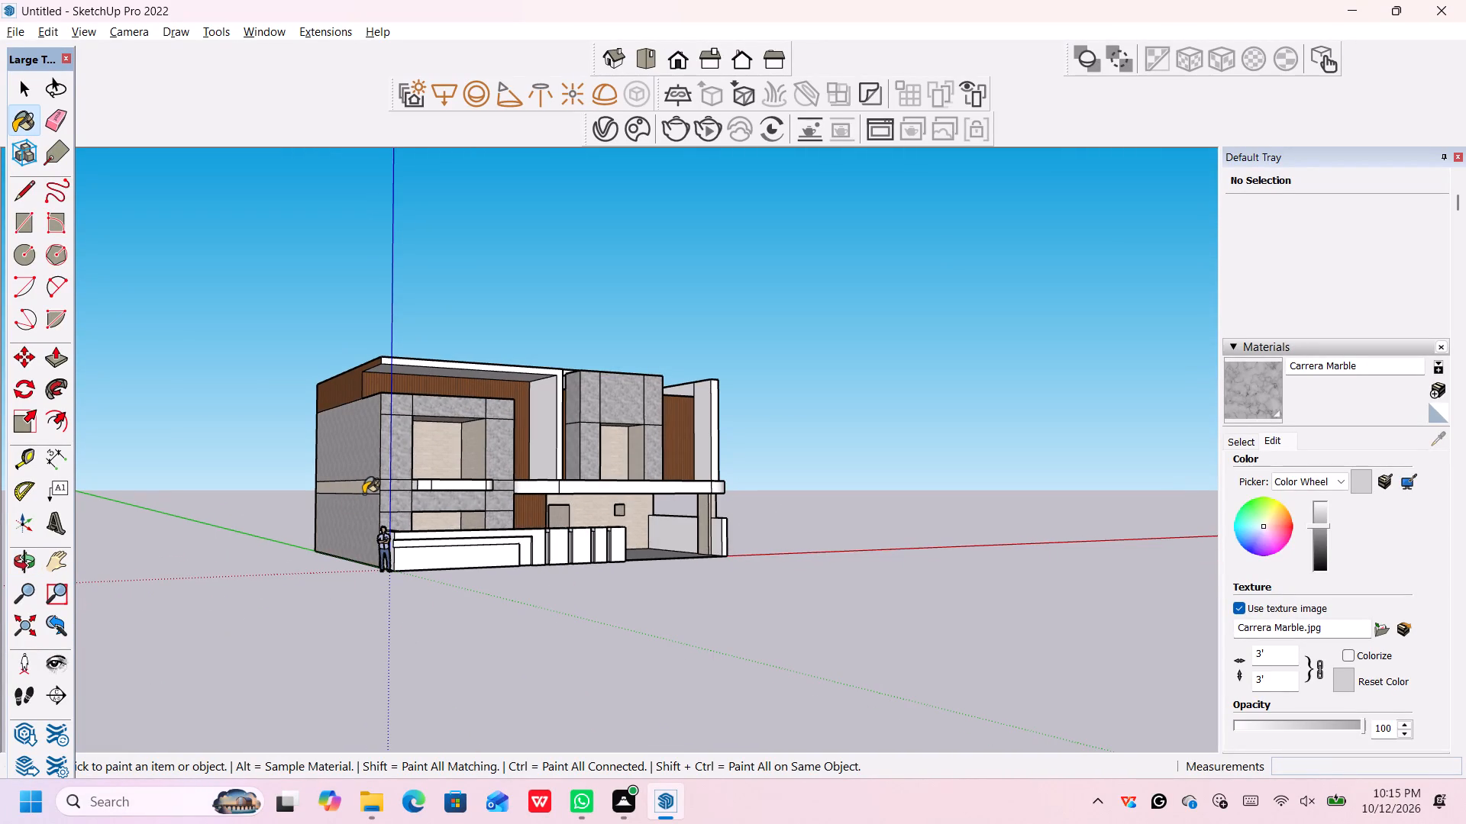
{"action": "left_click", "coordinate": [366, 489]}
Examine the whole front facade from several angles and distances to judge the marble on both blocks.
{"action": "scroll", "coordinate": [644, 556], "scroll_direction": "down", "scroll_amount": 3}
{"action": "middle_click_drag", "start_coordinate": [706, 592], "coordinate": [690, 591]}
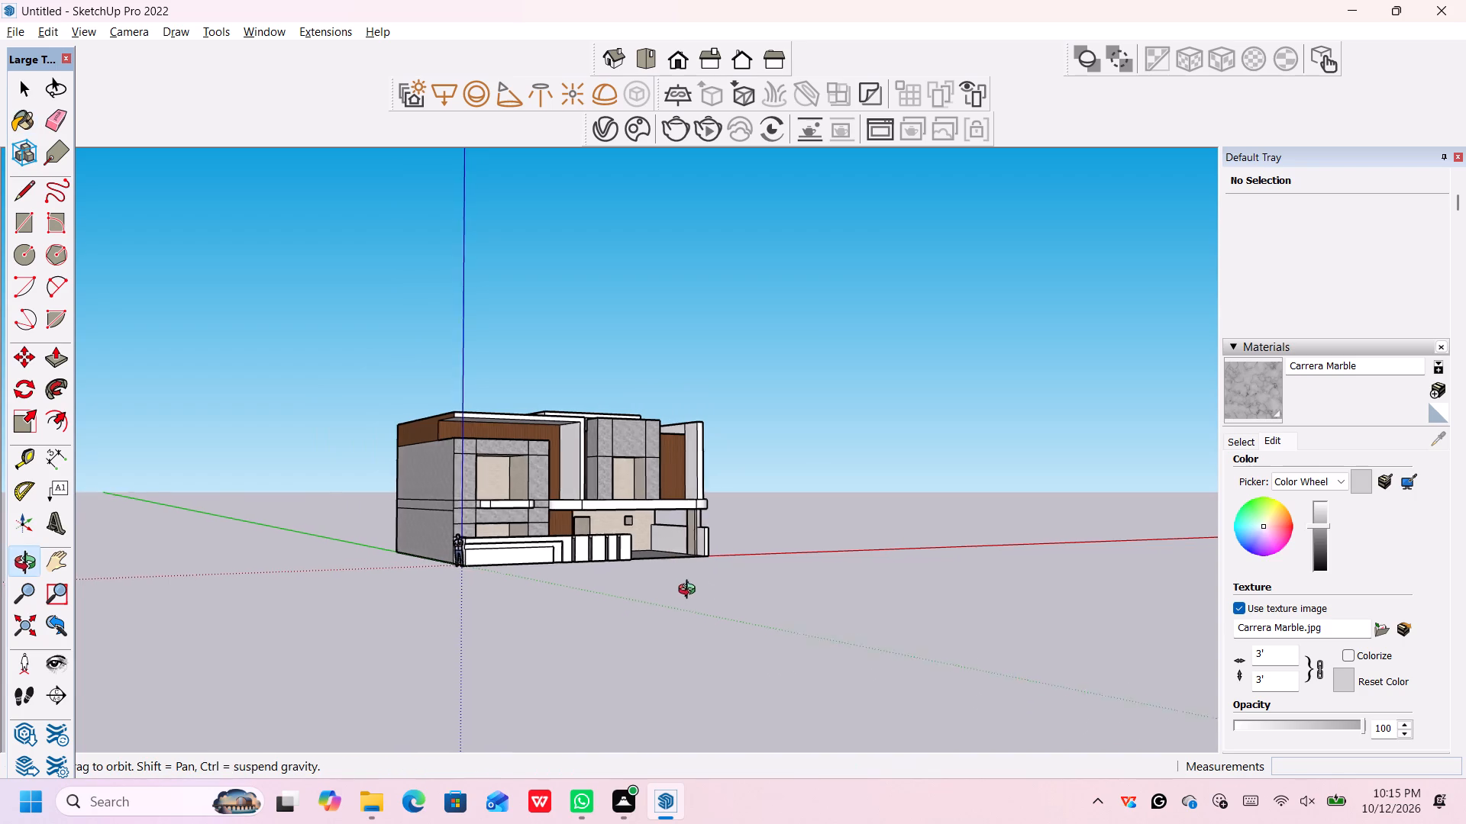
{"action": "middle_click_drag", "start_coordinate": [690, 591], "coordinate": [503, 602]}
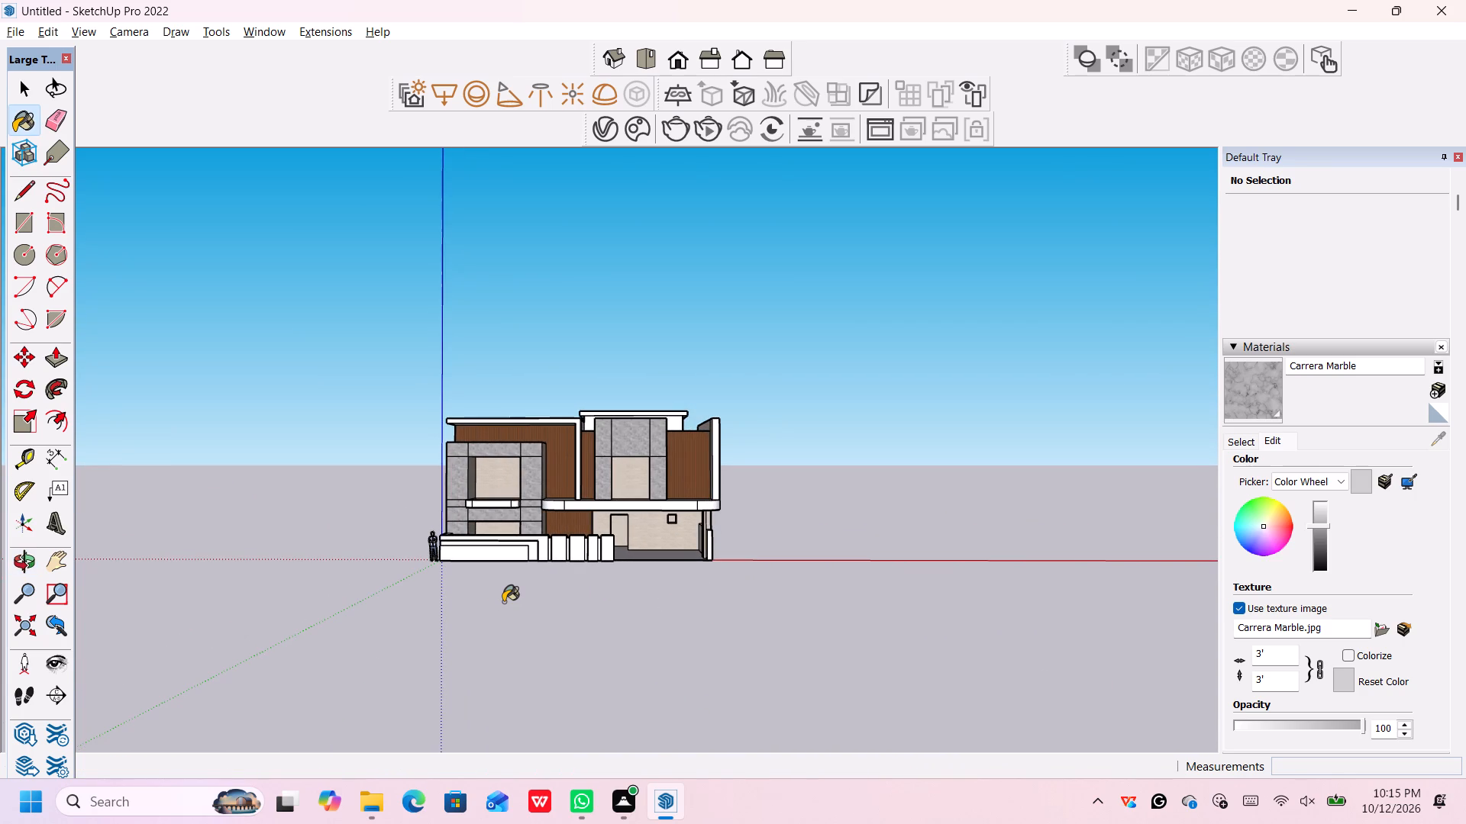
{"action": "middle_click", "coordinate": [657, 629]}
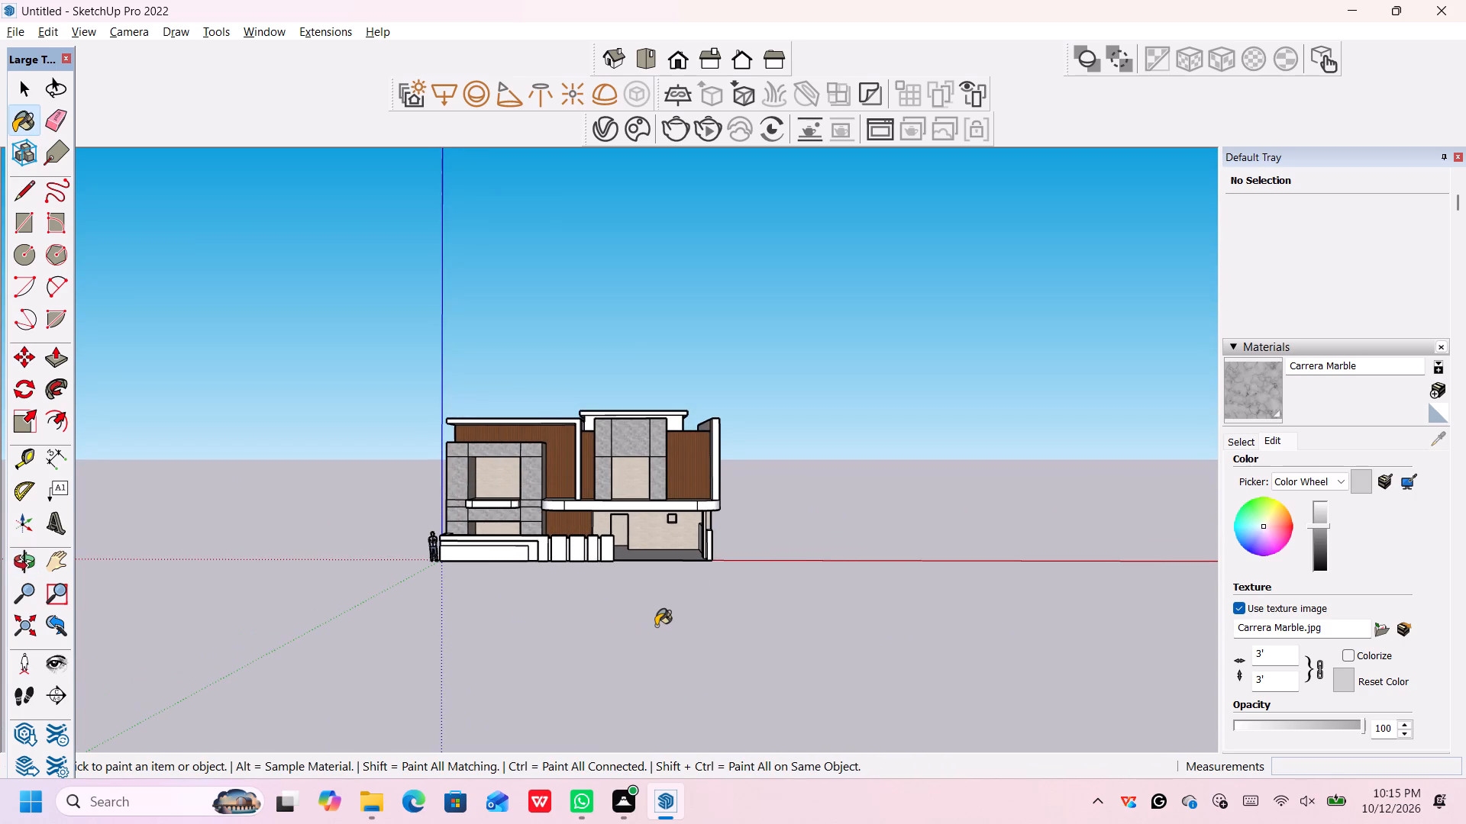
{"action": "scroll", "coordinate": [638, 607], "scroll_direction": "up", "scroll_amount": 5}
{"action": "middle_click_drag", "start_coordinate": [641, 593], "coordinate": [654, 685]}
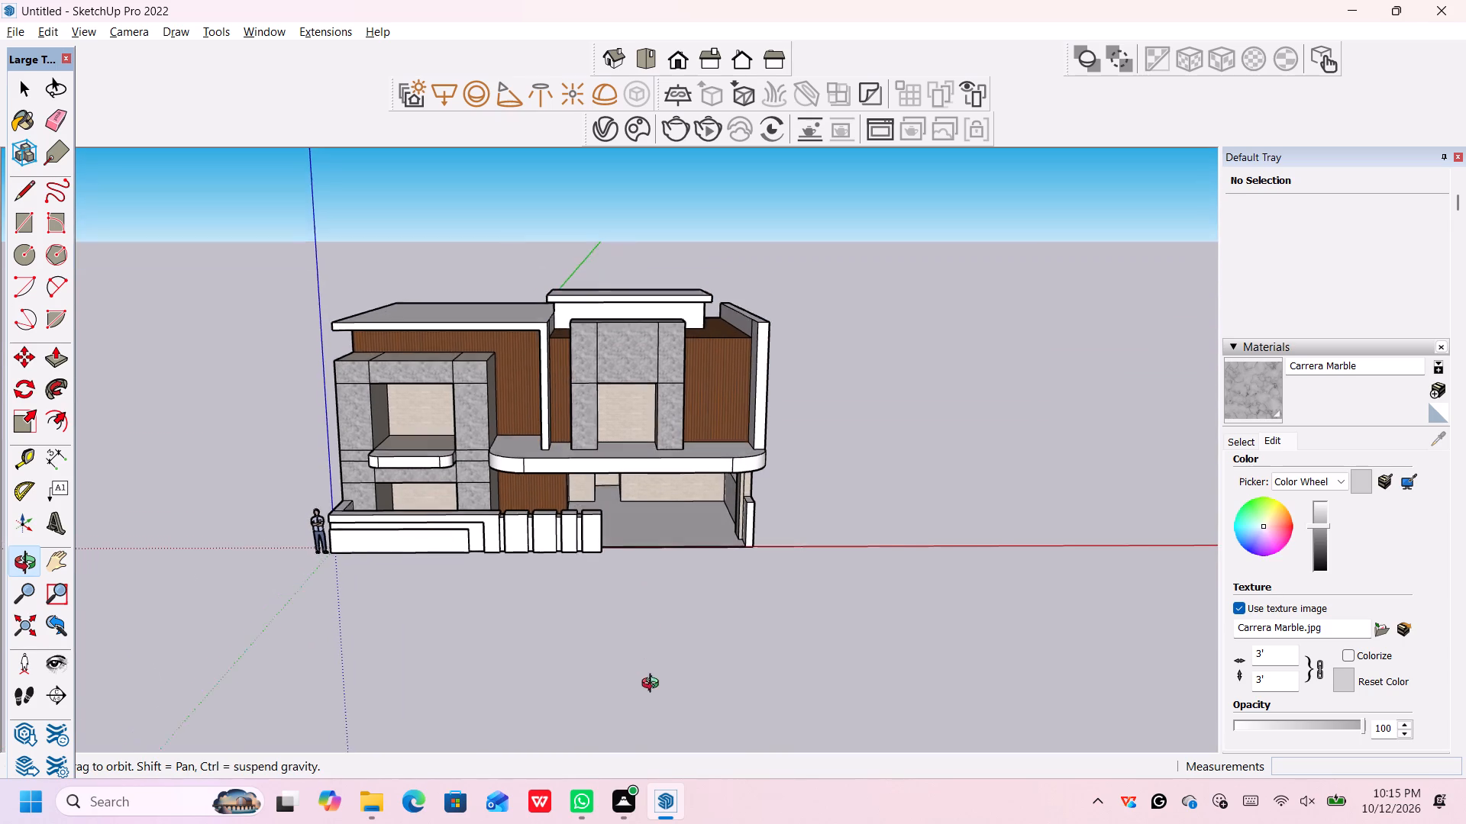
{"action": "middle_click_drag", "start_coordinate": [654, 685], "coordinate": [654, 687]}
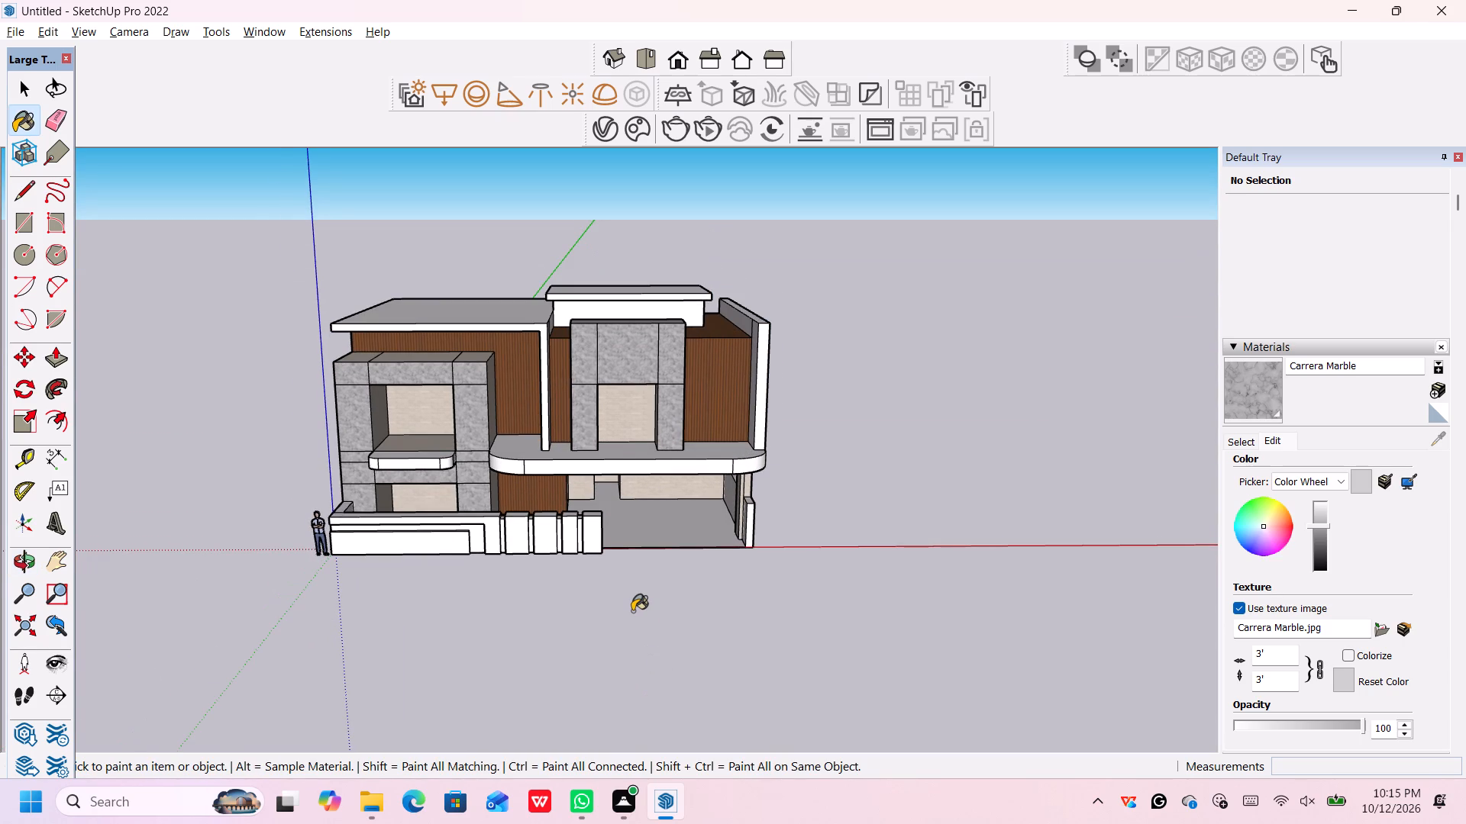
{"action": "scroll", "coordinate": [632, 611], "scroll_direction": "up", "scroll_amount": 2}
Match the Carrera Marble material's colour to an on-screen sample from the upper central block's front face.
{"action": "key", "text": "space"}
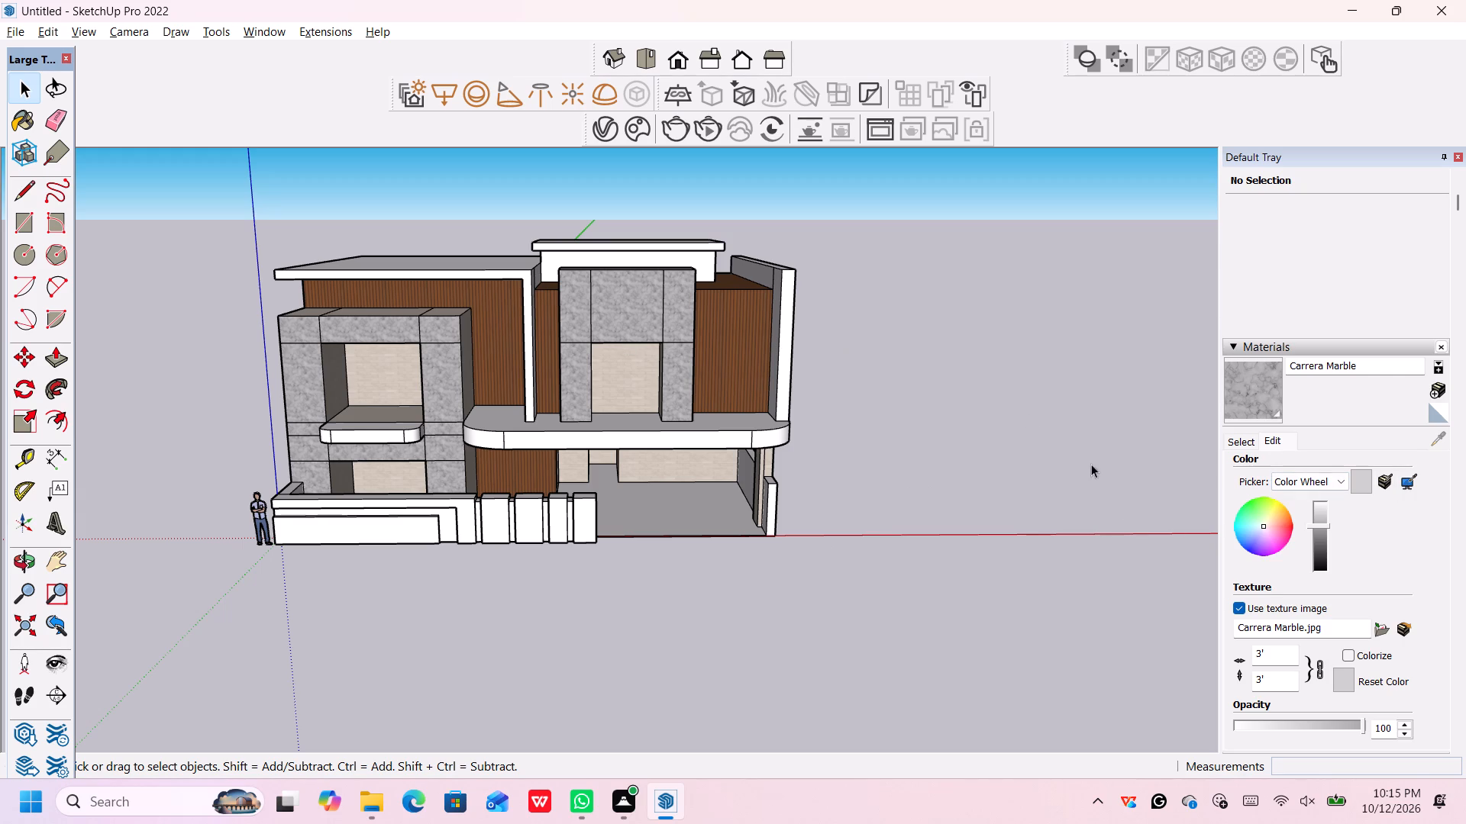
{"action": "left_click", "coordinate": [1406, 485]}
{"action": "left_click", "coordinate": [643, 323]}
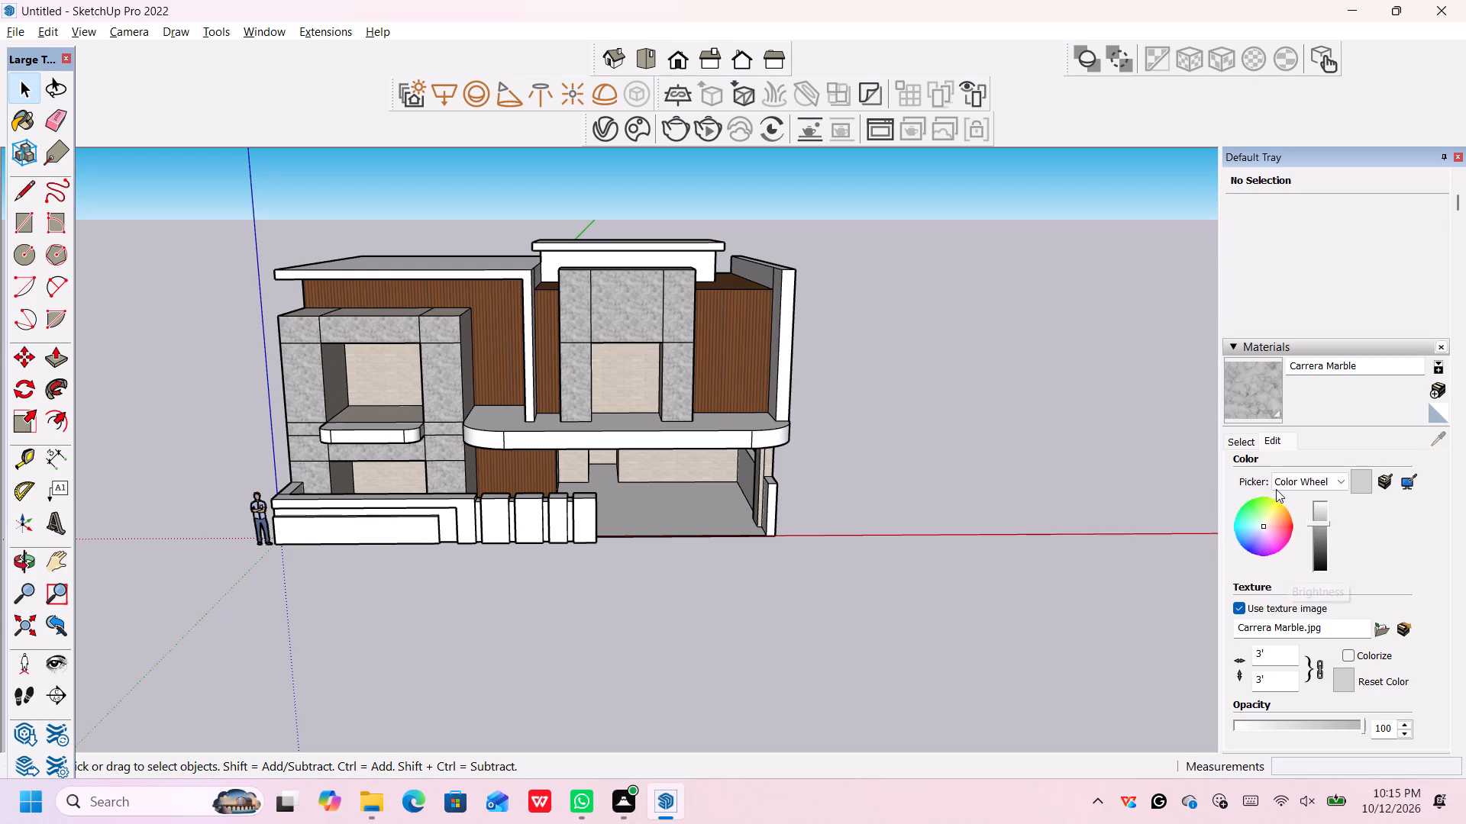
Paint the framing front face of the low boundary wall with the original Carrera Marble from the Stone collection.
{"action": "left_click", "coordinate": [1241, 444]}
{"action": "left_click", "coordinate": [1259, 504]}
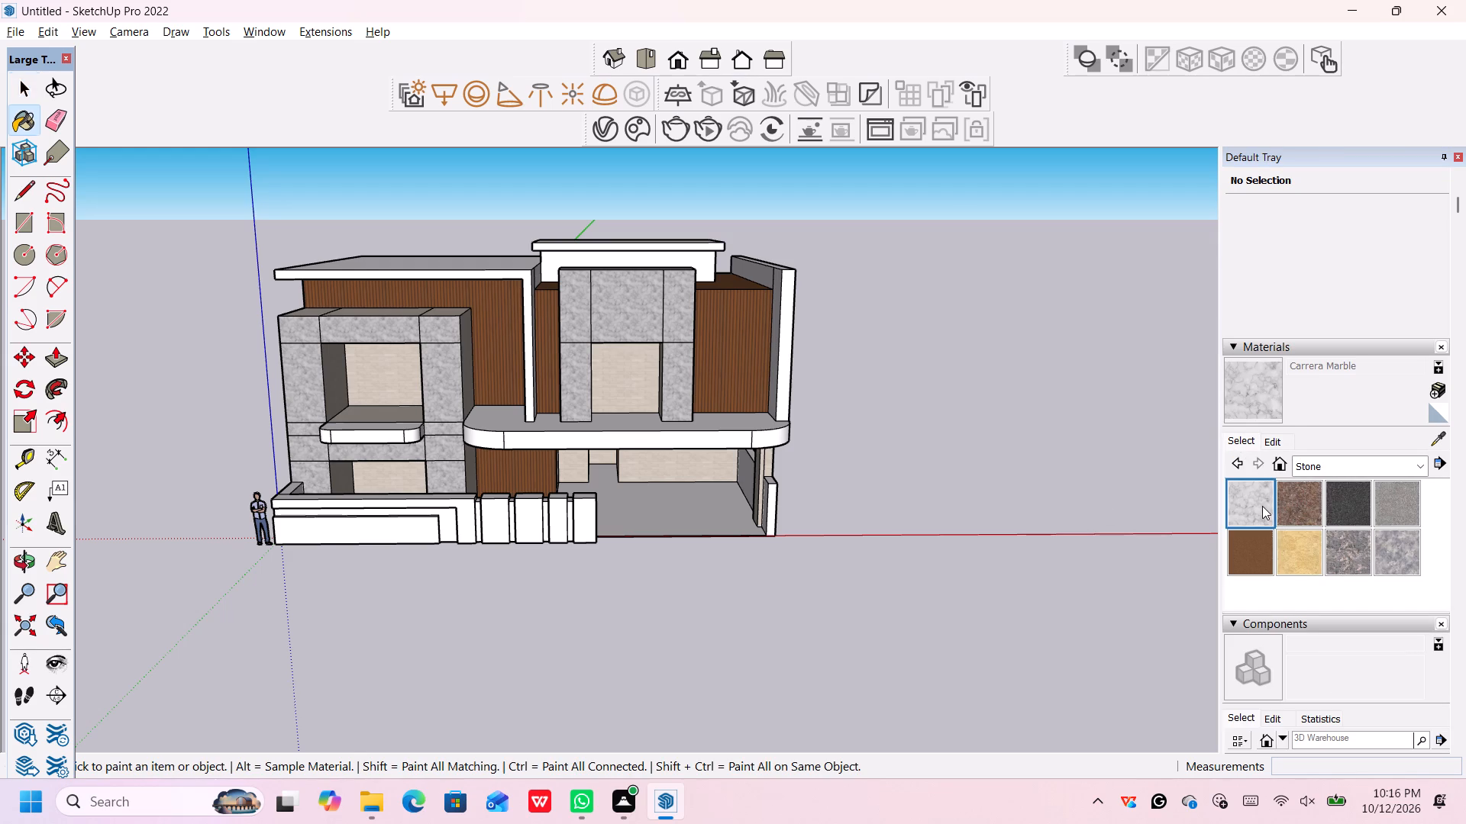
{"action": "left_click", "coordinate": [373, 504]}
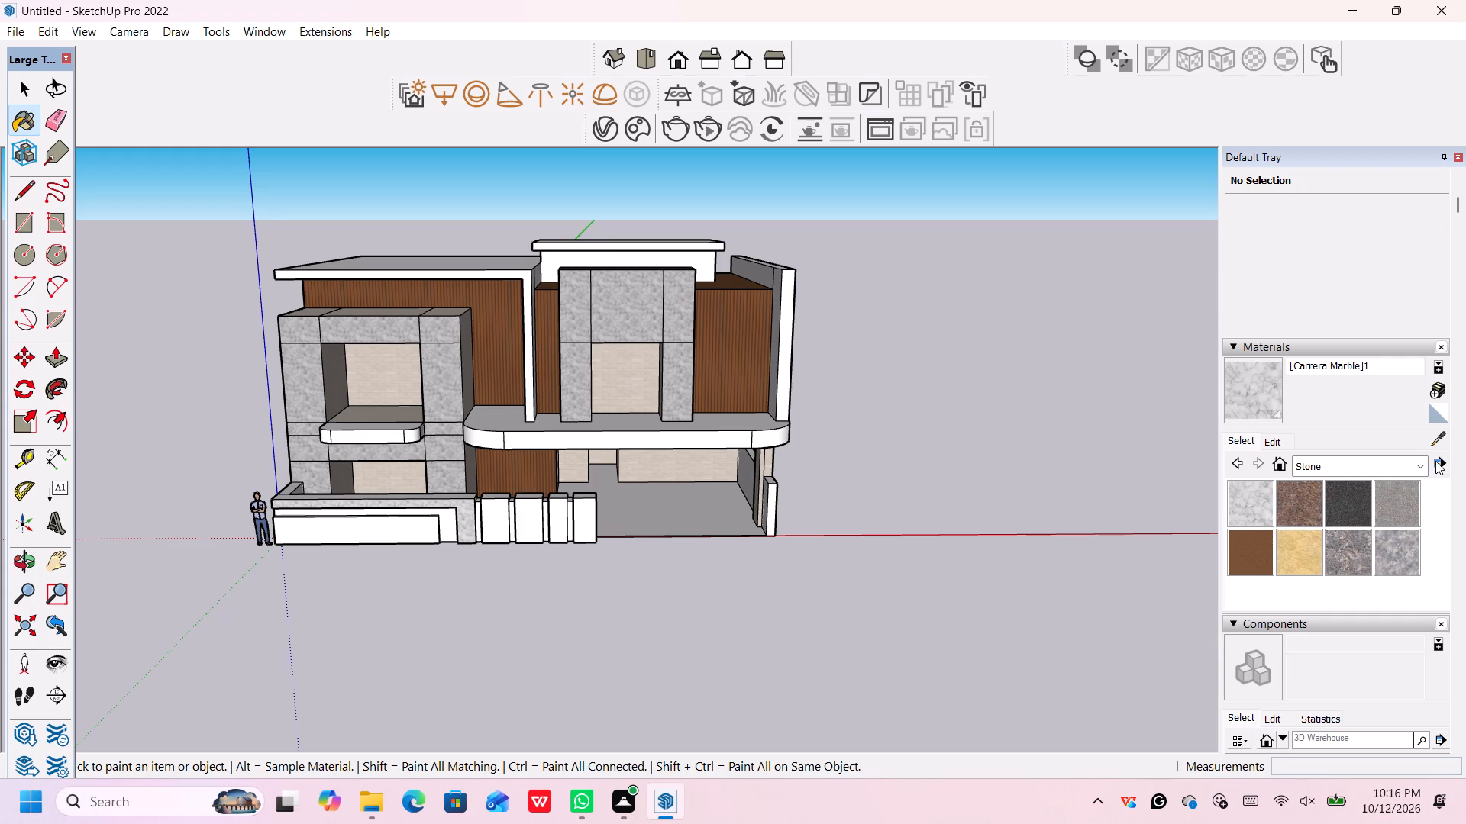
Sample the central block's Carrera Marble and paint the low boundary wall's framing face, raised front panel and short return with it.
{"action": "left_click", "coordinate": [1435, 439]}
{"action": "left_click", "coordinate": [596, 307]}
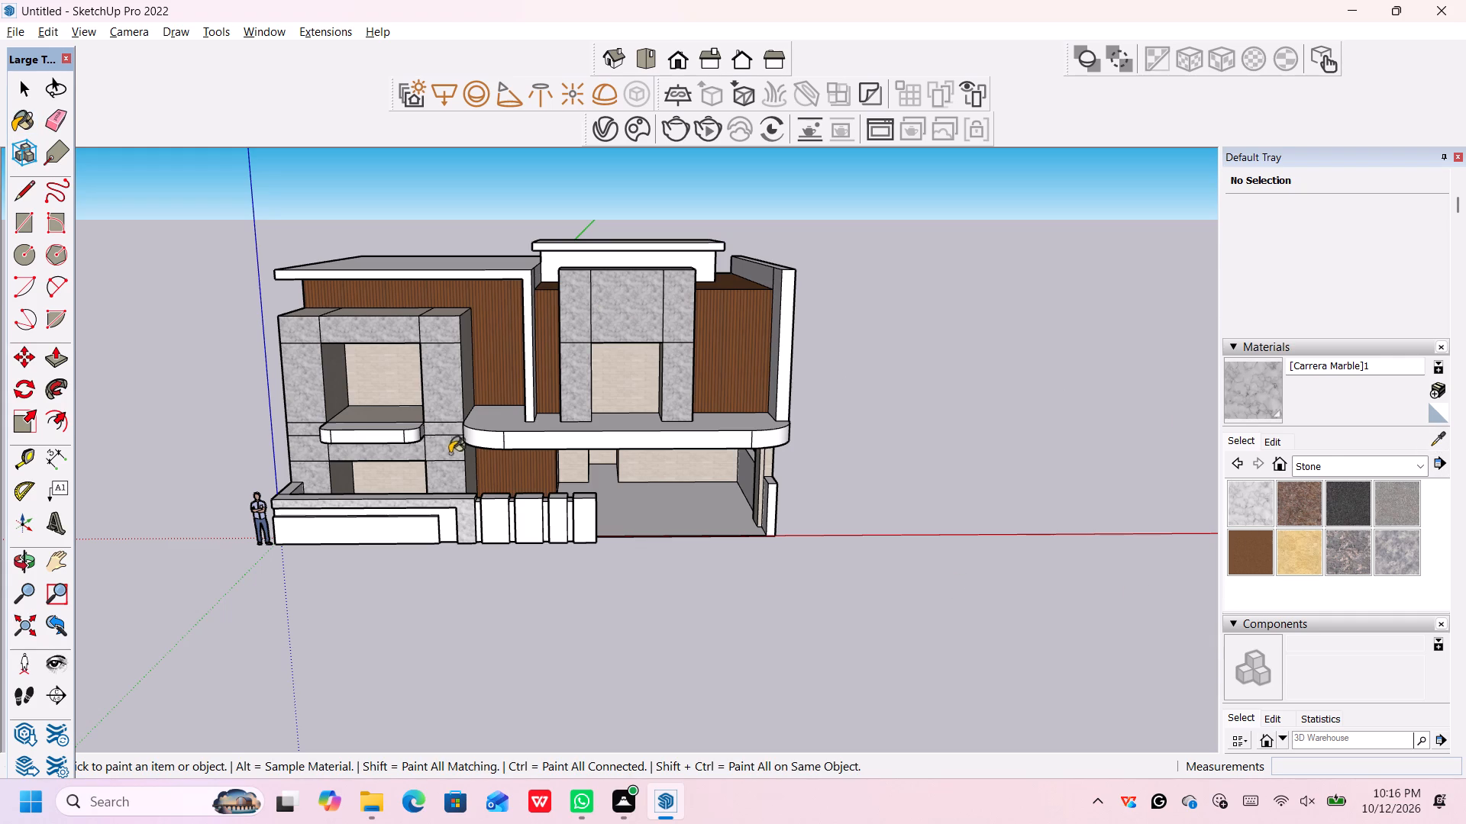
{"action": "left_click", "coordinate": [444, 501]}
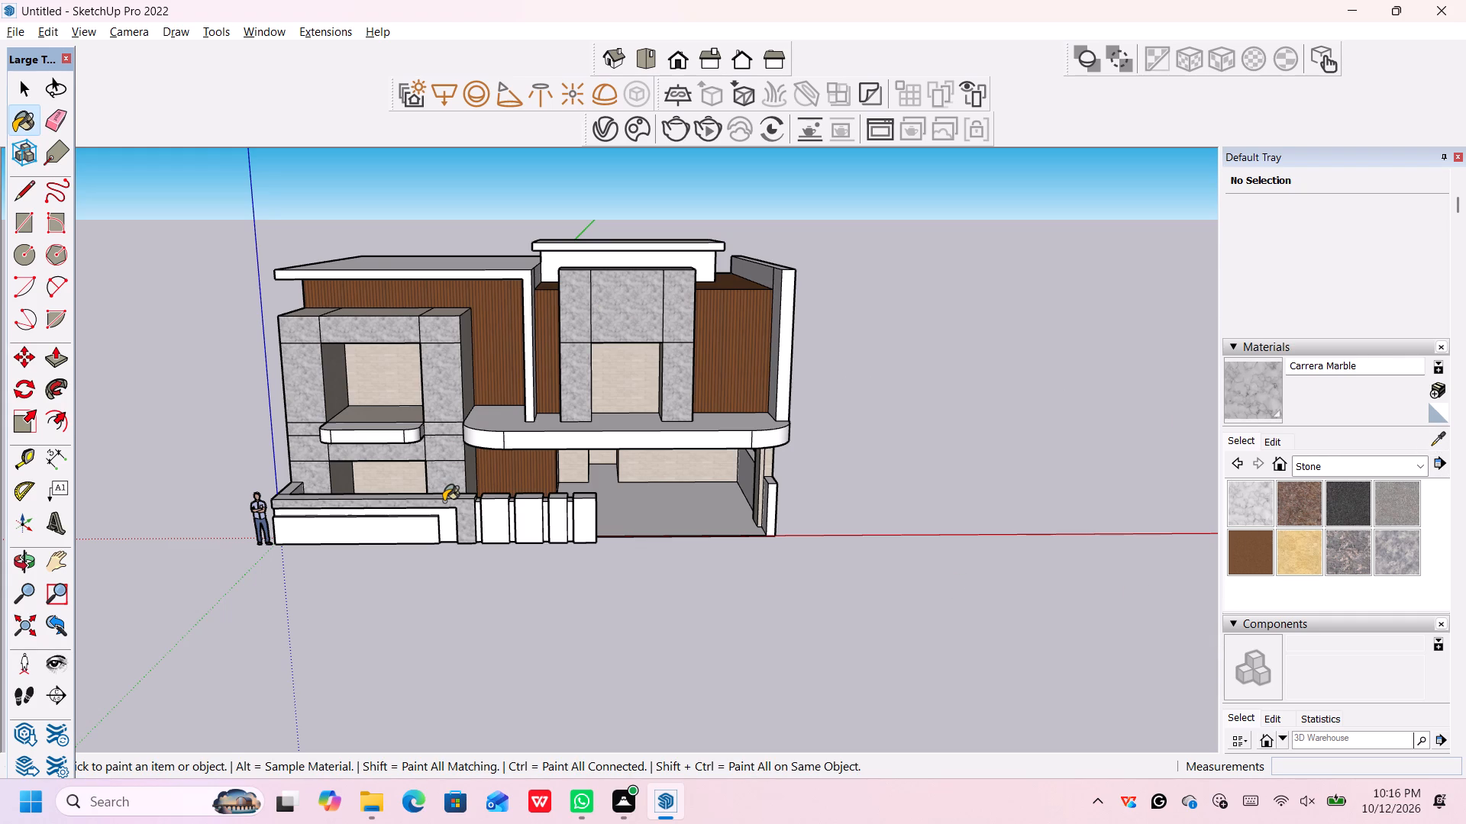
{"action": "scroll", "coordinate": [444, 500], "scroll_direction": "up", "scroll_amount": 5}
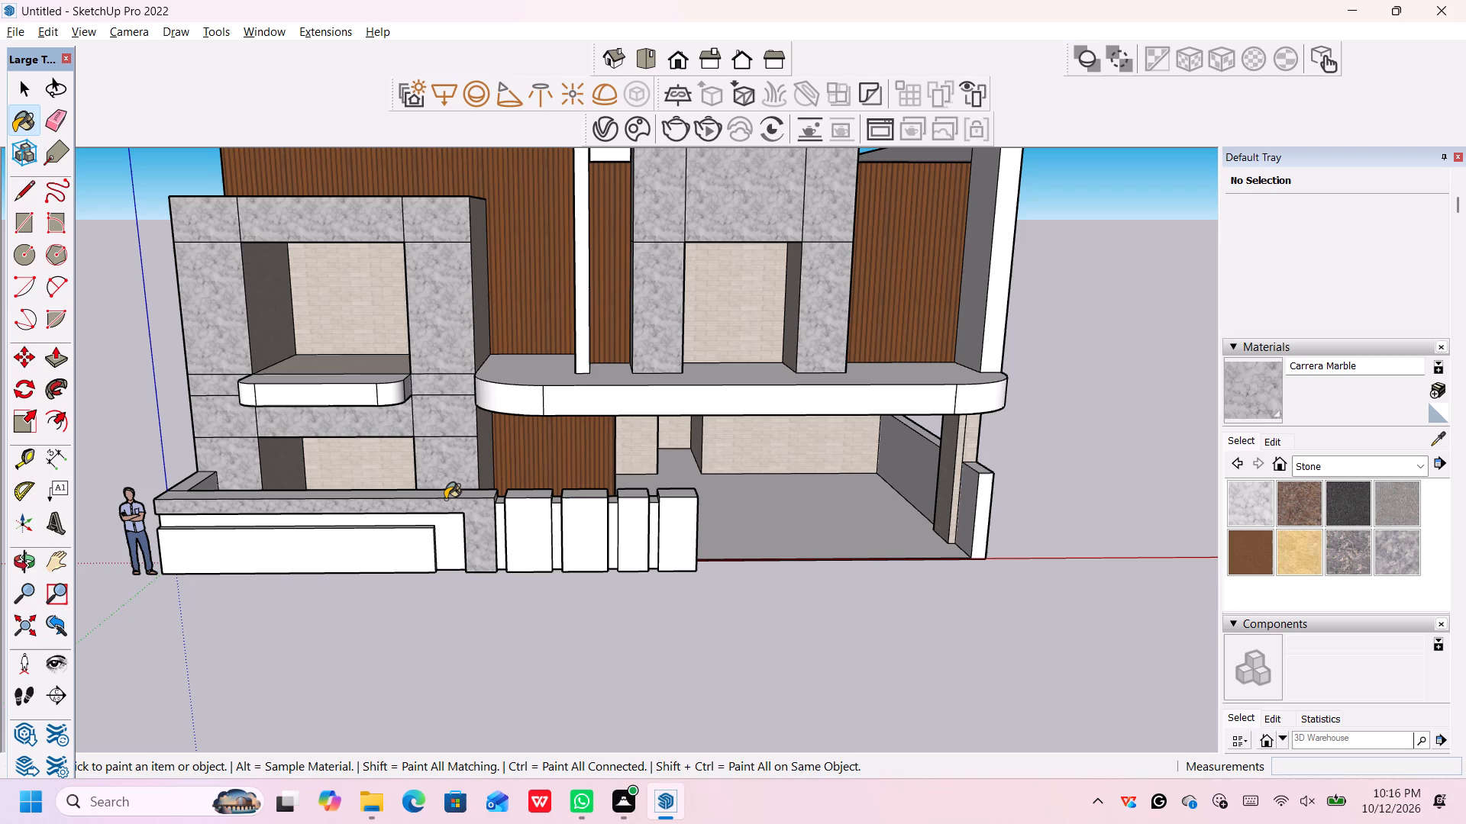
{"action": "left_click", "coordinate": [347, 546]}
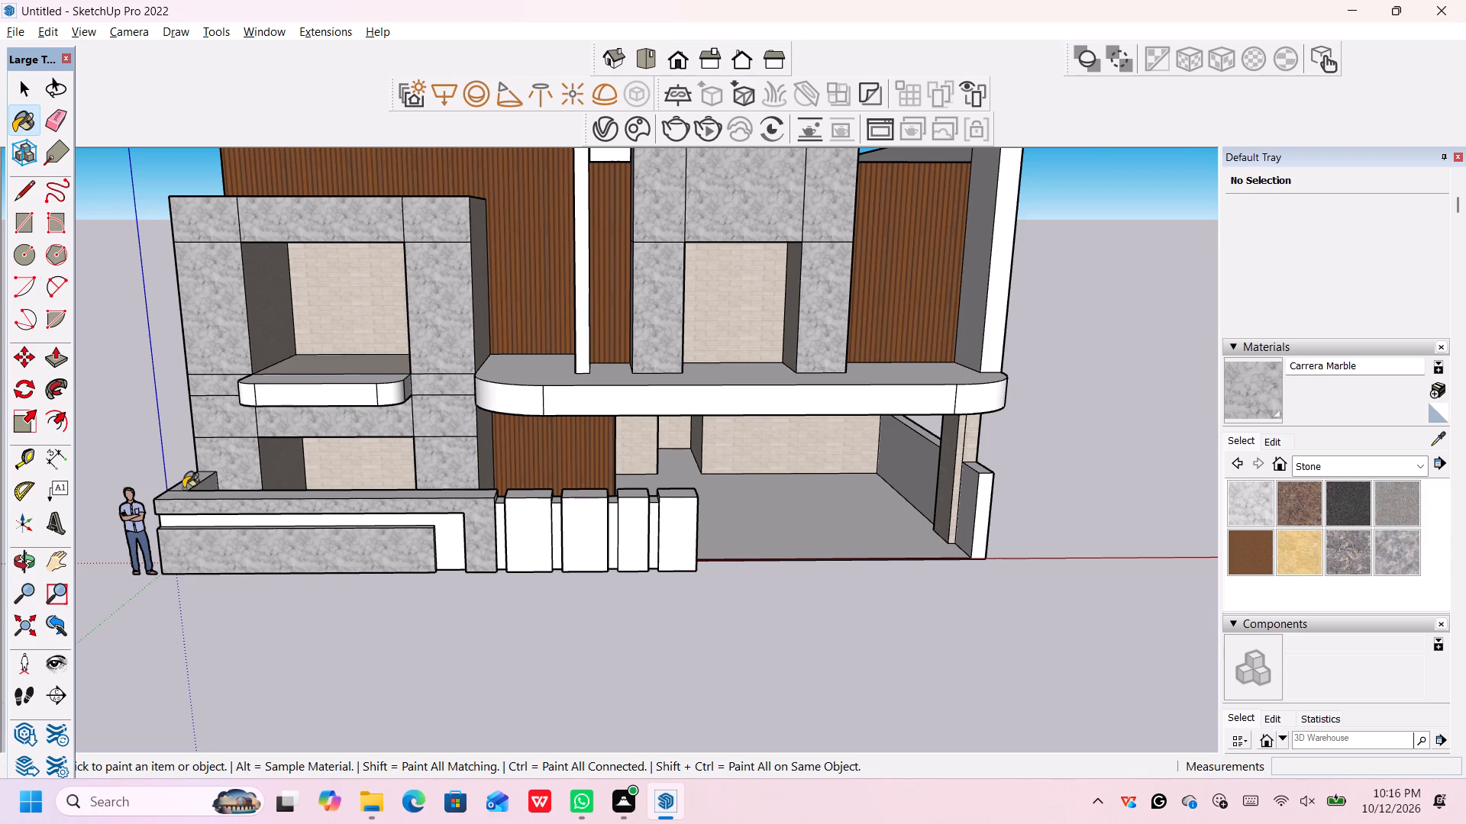
{"action": "scroll", "coordinate": [177, 488], "scroll_direction": "up", "scroll_amount": 2}
{"action": "scroll", "coordinate": [177, 488], "scroll_direction": "down", "scroll_amount": 1}
{"action": "scroll", "coordinate": [177, 488], "scroll_direction": "up", "scroll_amount": 1}
{"action": "left_click", "coordinate": [190, 478]}
{"action": "left_click", "coordinate": [173, 497]}
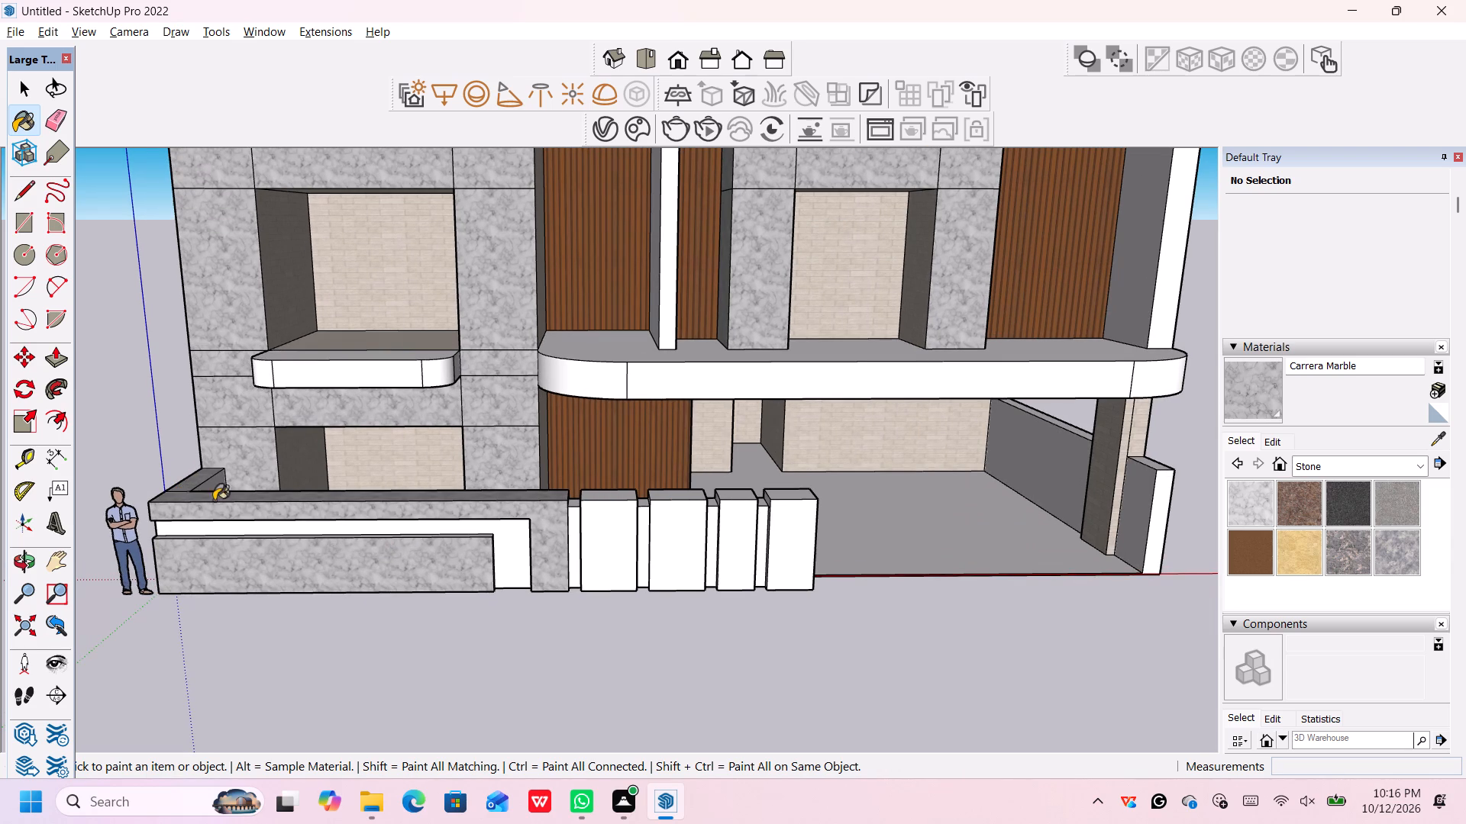
Paint the front and top faces of the four freestanding boundary pillars and the last pillar's end face with Carrera Marble.
{"action": "left_click", "coordinate": [628, 549]}
{"action": "left_click", "coordinate": [618, 497]}
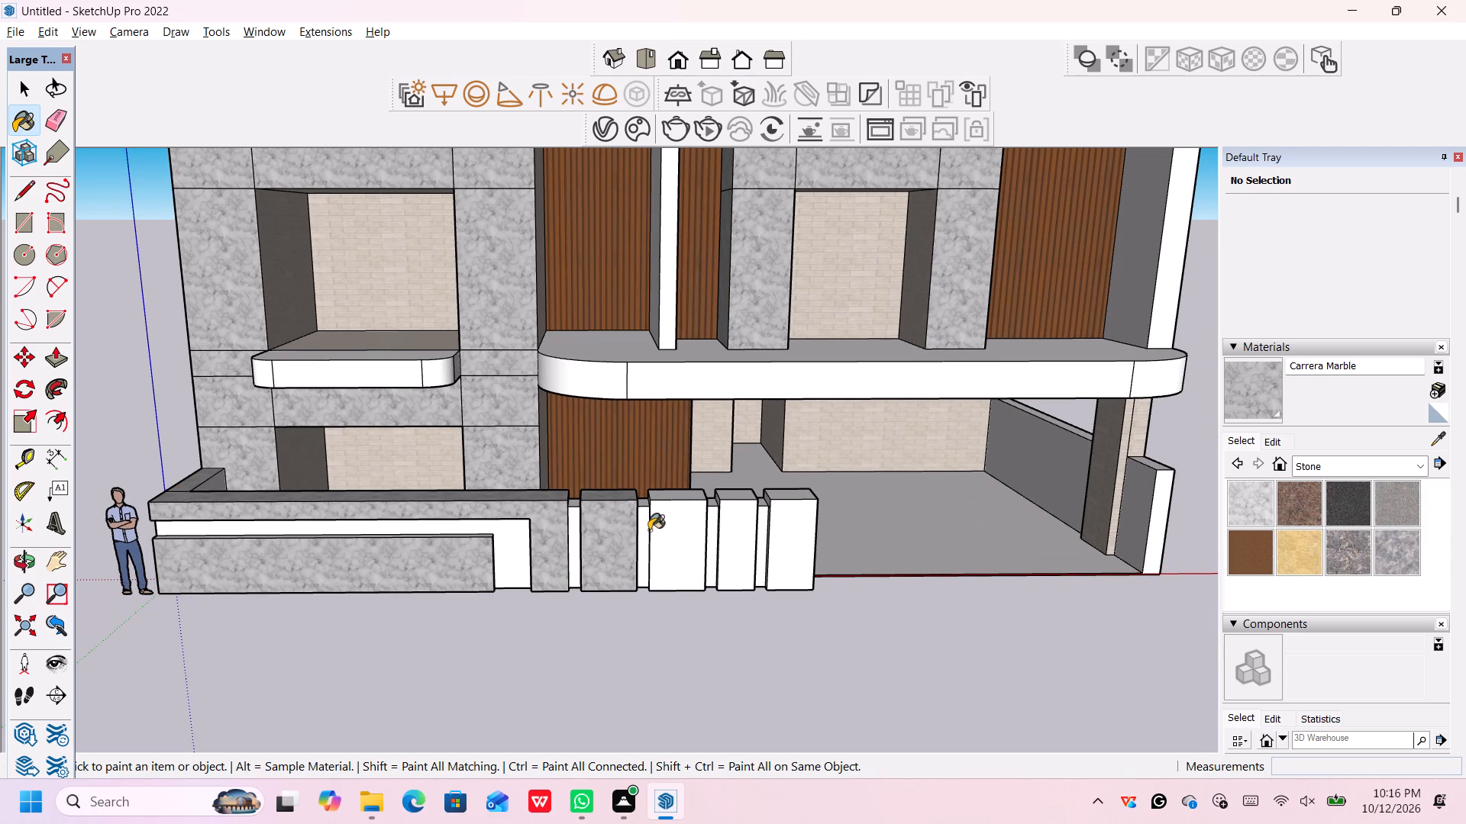
{"action": "left_click", "coordinate": [676, 530]}
{"action": "left_click", "coordinate": [679, 496]}
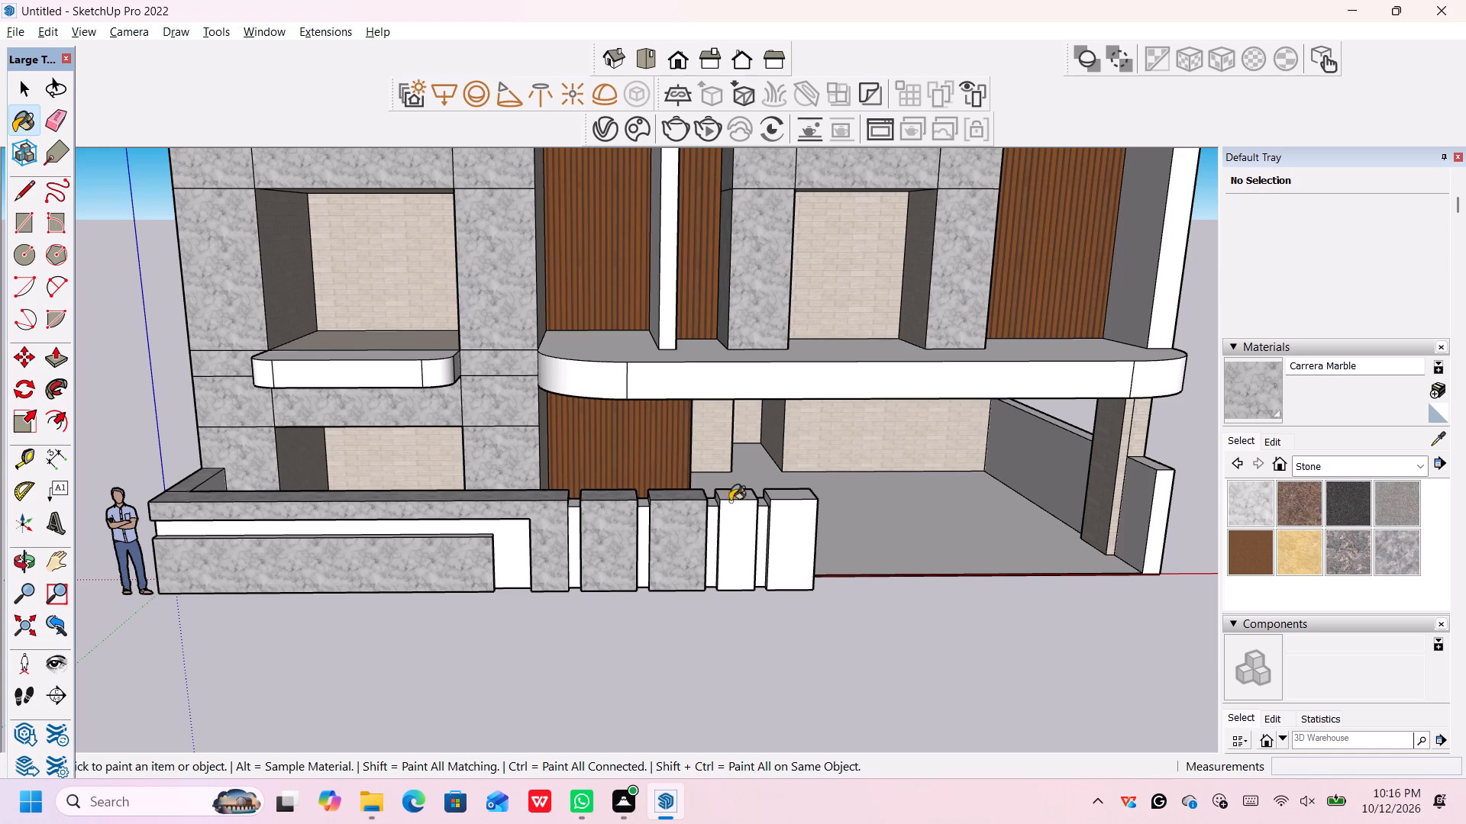
{"action": "left_click", "coordinate": [732, 496]}
{"action": "left_click", "coordinate": [728, 526]}
{"action": "left_click", "coordinate": [780, 529]}
{"action": "left_click", "coordinate": [788, 496]}
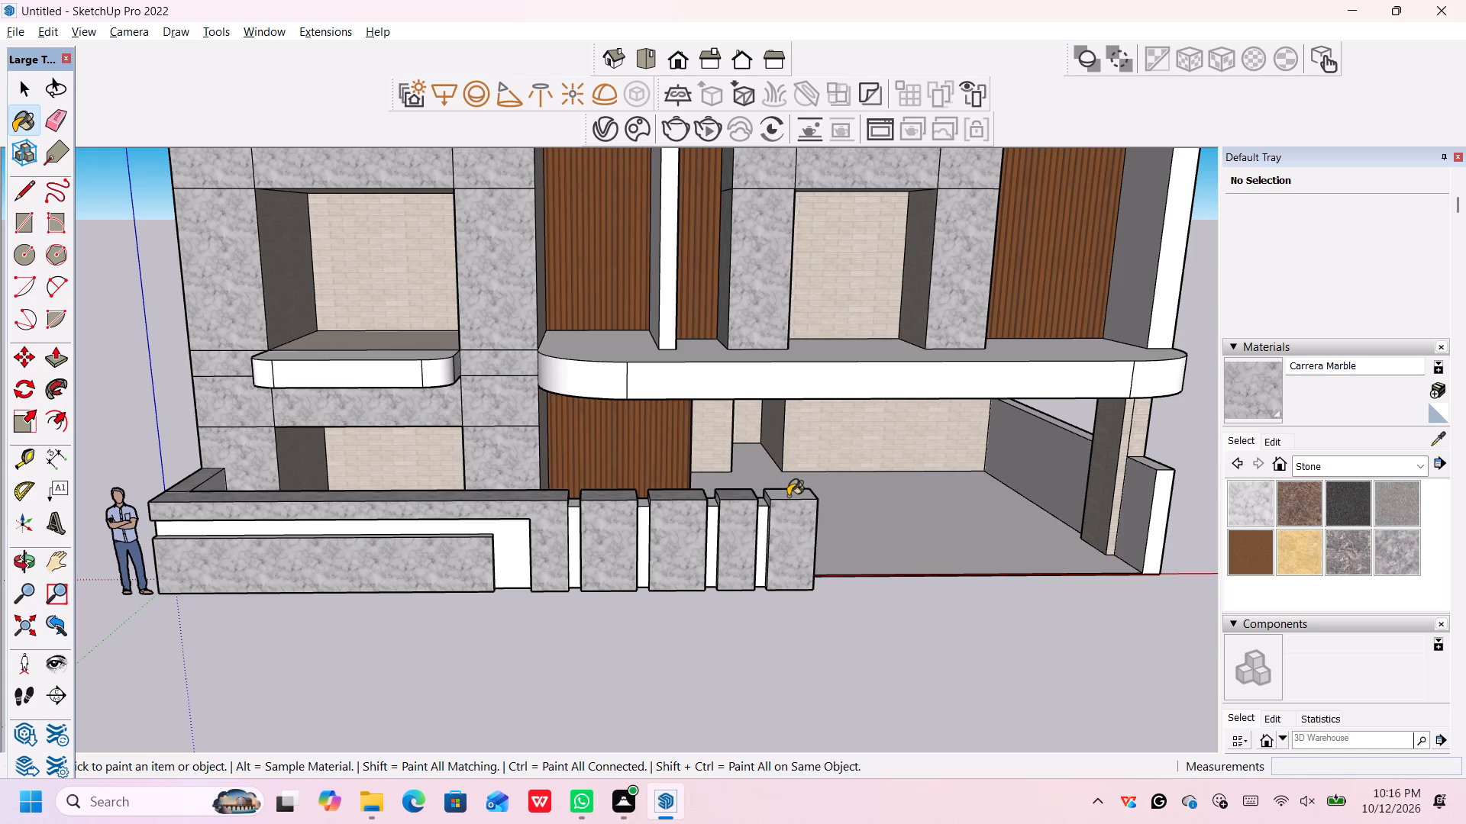
{"action": "scroll", "coordinate": [786, 496], "scroll_direction": "down", "scroll_amount": 2}
{"action": "middle_click_drag", "start_coordinate": [785, 504], "coordinate": [352, 641]}
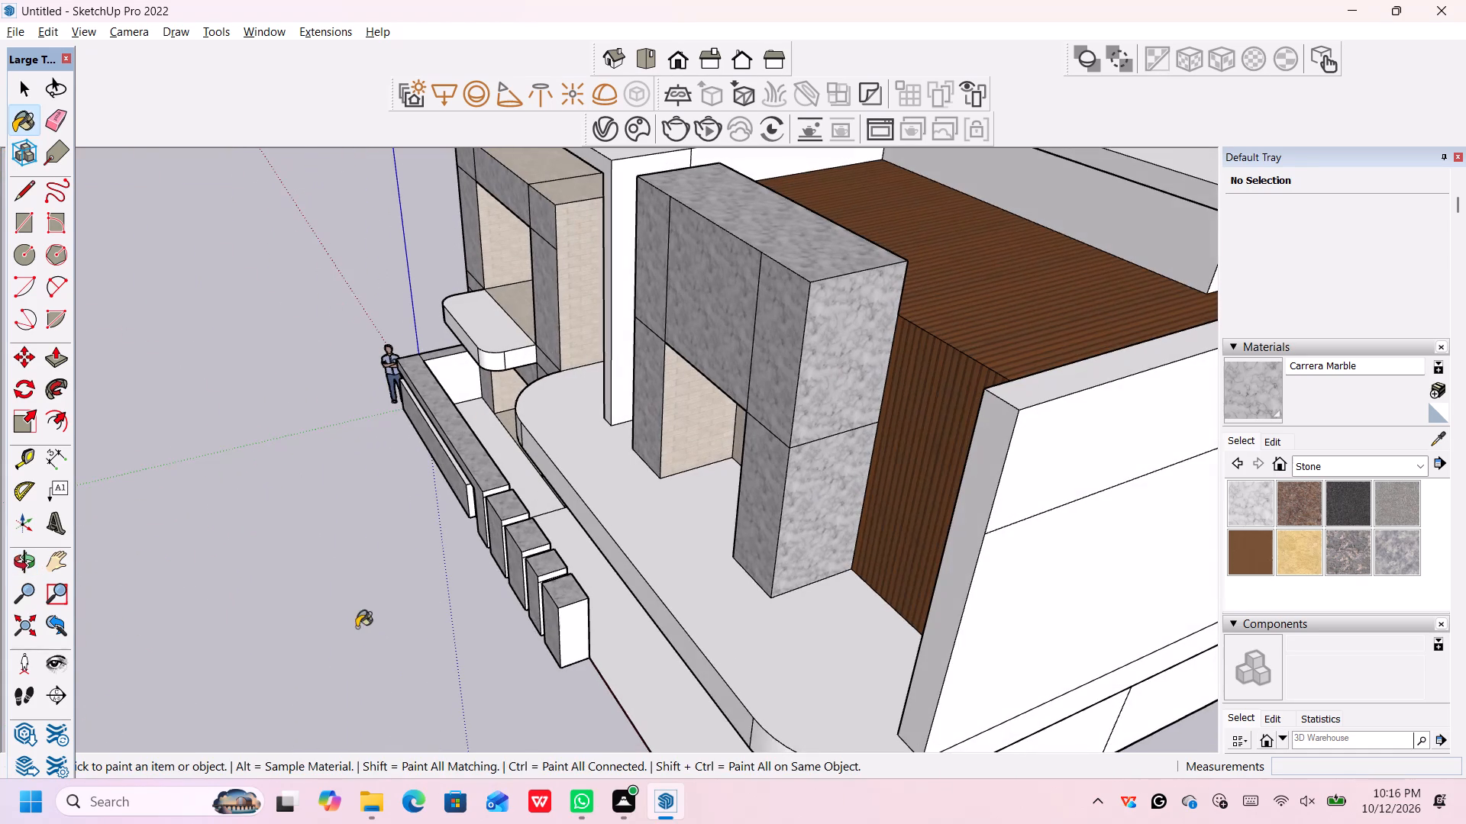
{"action": "left_click", "coordinate": [576, 623]}
Paint the inner faces of the low boundary wall and its short side return with Carrera Marble.
{"action": "middle_click_drag", "start_coordinate": [576, 589], "coordinate": [390, 611]}
{"action": "middle_click_drag", "start_coordinate": [435, 501], "coordinate": [473, 550]}
{"action": "scroll", "coordinate": [508, 333], "scroll_direction": "up", "scroll_amount": 9}
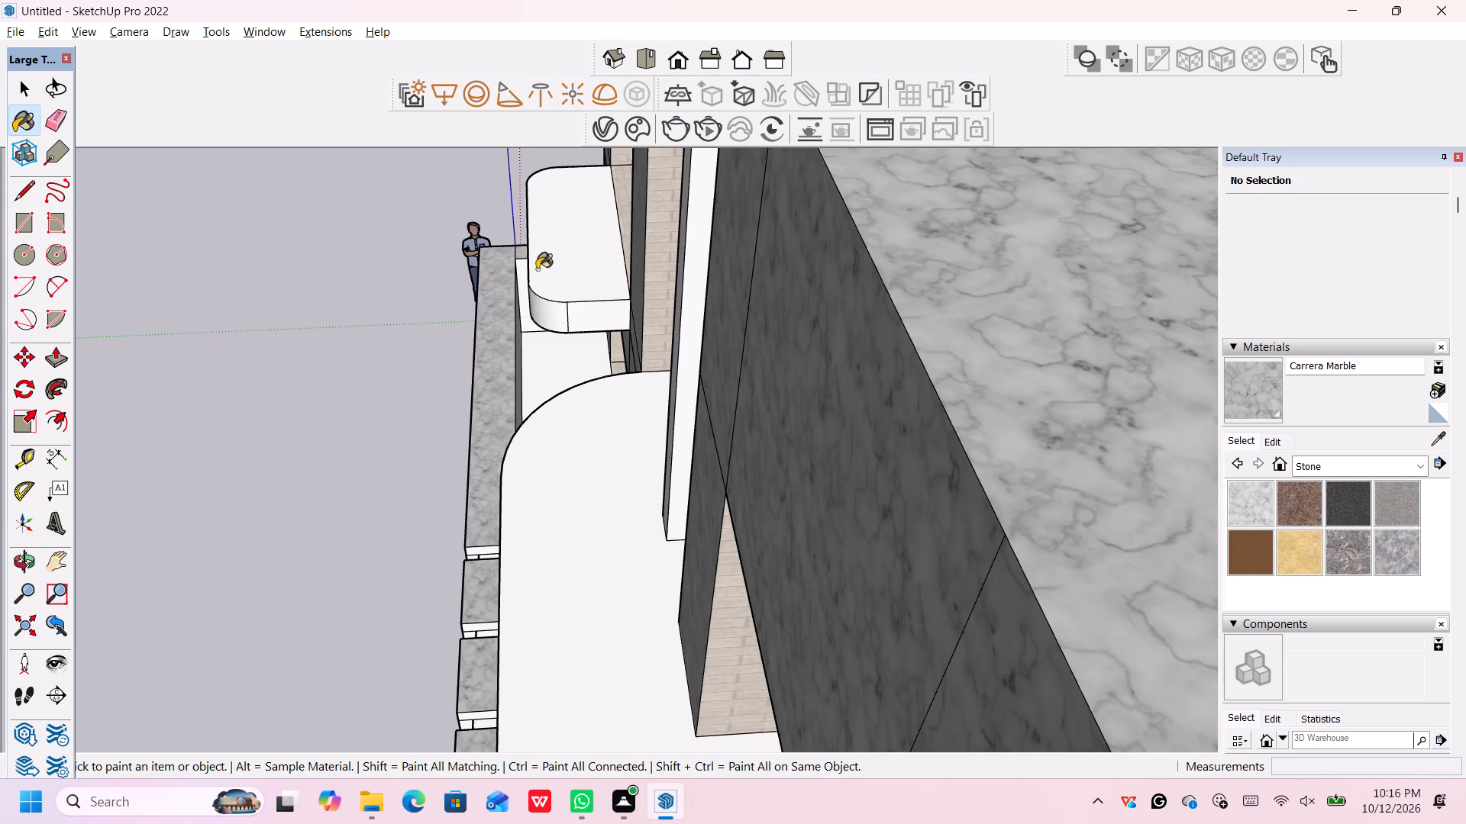
{"action": "scroll", "coordinate": [540, 272], "scroll_direction": "up", "scroll_amount": 7}
{"action": "scroll", "coordinate": [528, 352], "scroll_direction": "up", "scroll_amount": 6}
{"action": "left_click", "coordinate": [488, 346]}
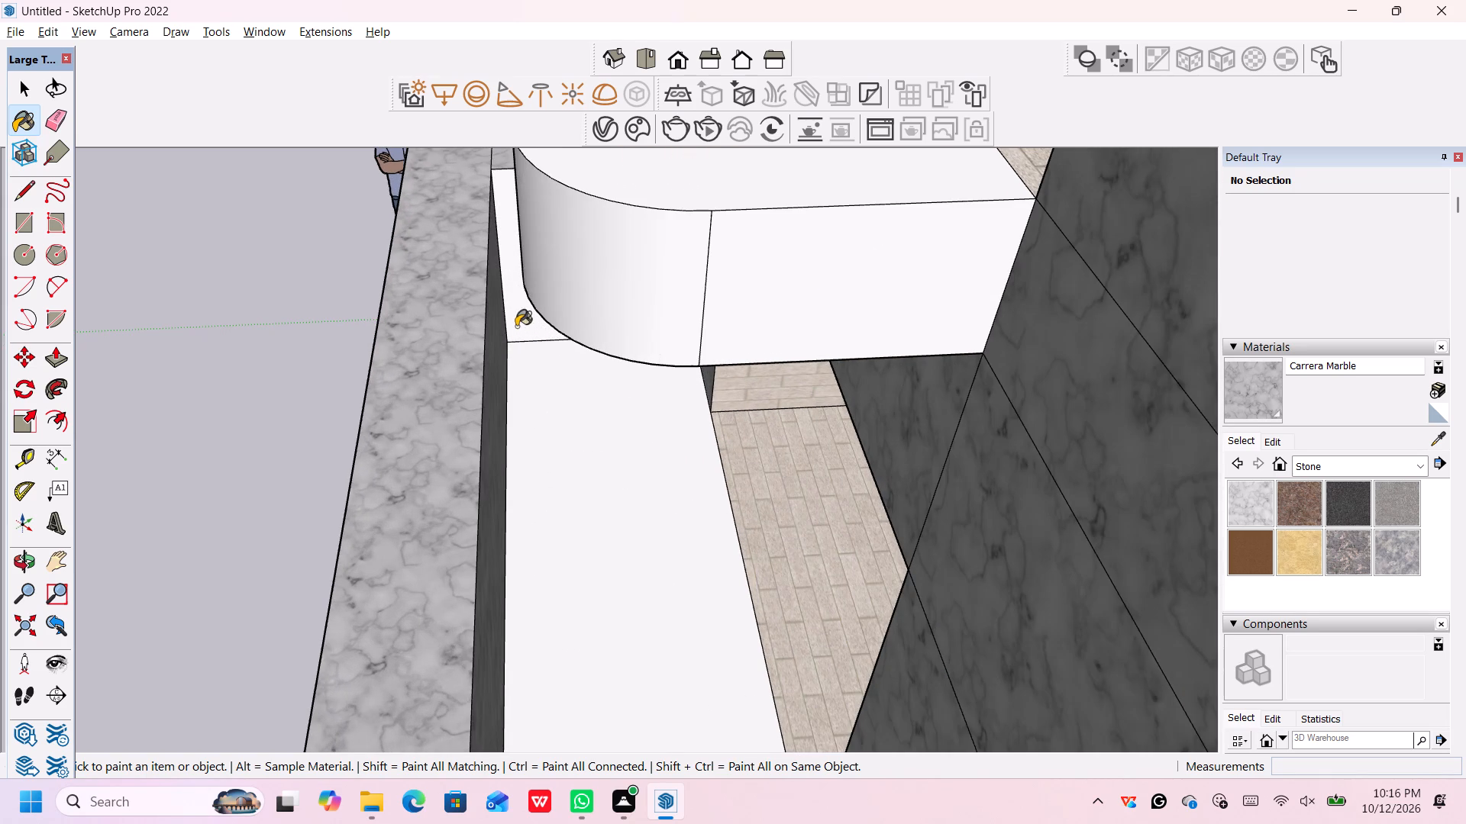
{"action": "left_click", "coordinate": [505, 247]}
Examine the marble boundary wall and pillars together with the facade from above, the side and the front.
{"action": "scroll", "coordinate": [514, 247], "scroll_direction": "down", "scroll_amount": 18}
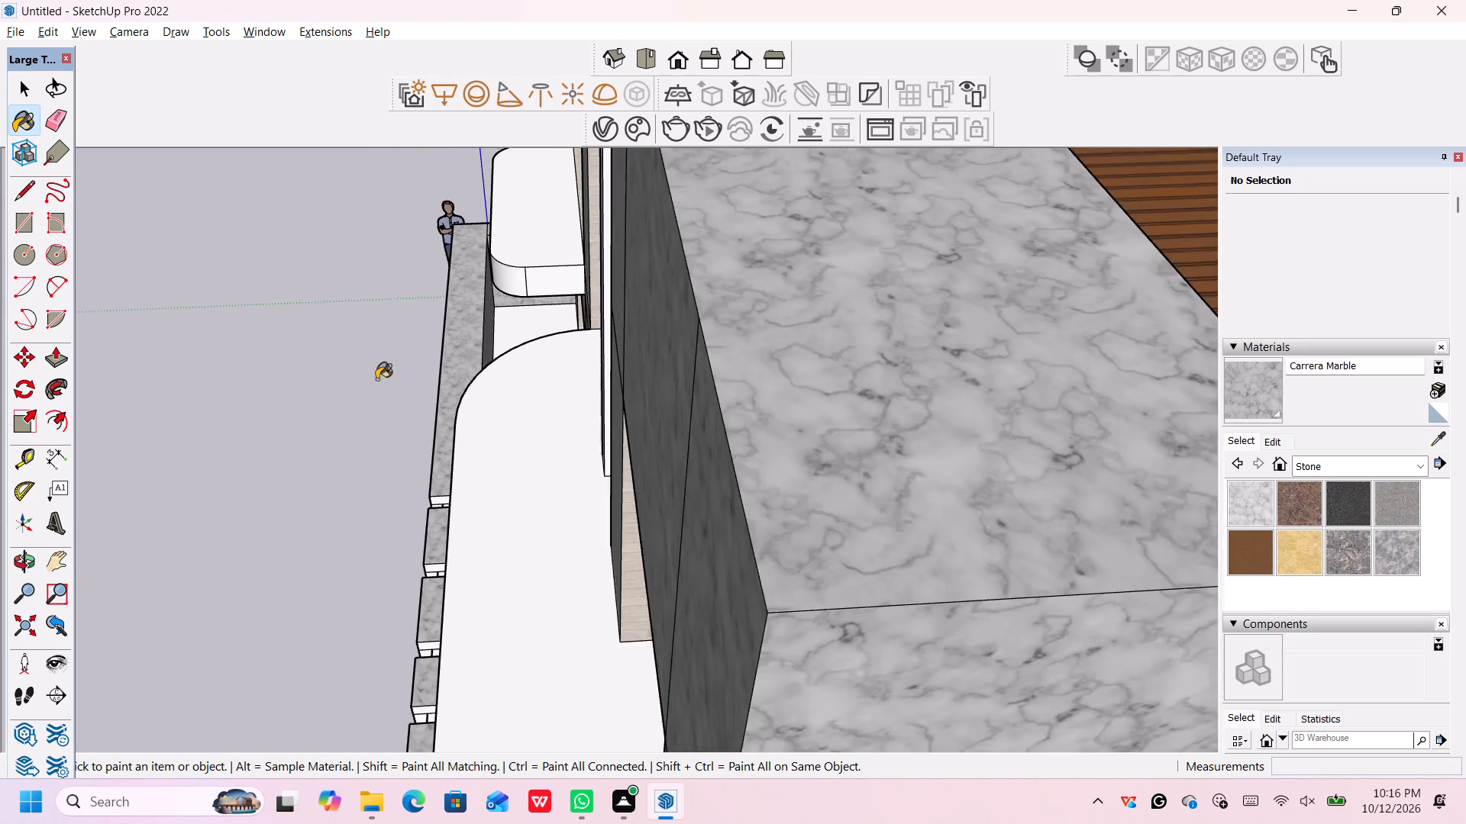
{"action": "scroll", "coordinate": [376, 379], "scroll_direction": "down", "scroll_amount": 11}
{"action": "middle_click_drag", "start_coordinate": [268, 473], "coordinate": [457, 431]}
{"action": "scroll", "coordinate": [293, 546], "scroll_direction": "down", "scroll_amount": 2}
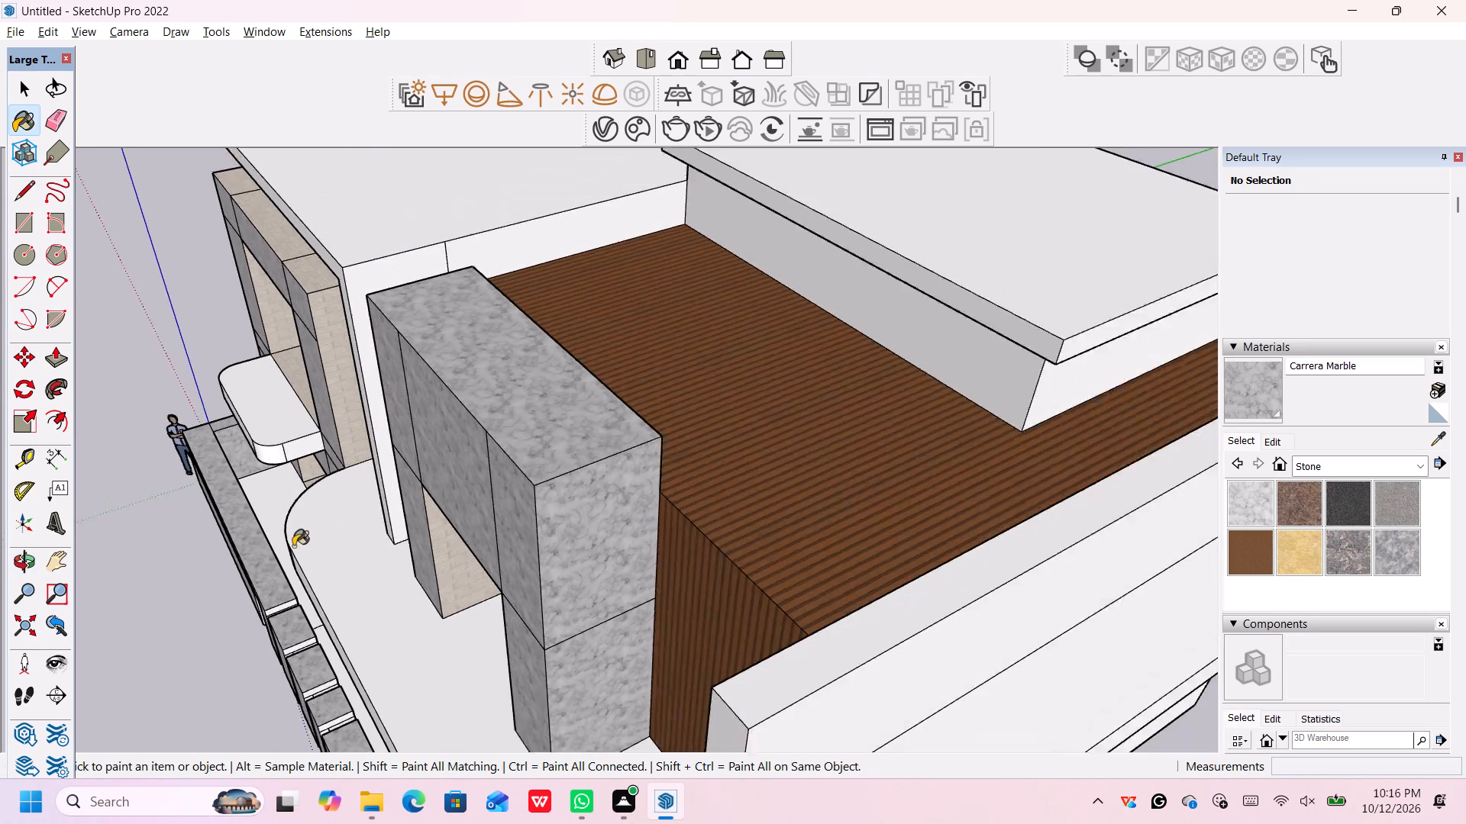
{"action": "scroll", "coordinate": [293, 546], "scroll_direction": "down", "scroll_amount": 9}
{"action": "middle_click_drag", "start_coordinate": [218, 585], "coordinate": [383, 439]}
{"action": "middle_click_drag", "start_coordinate": [243, 653], "coordinate": [247, 652]}
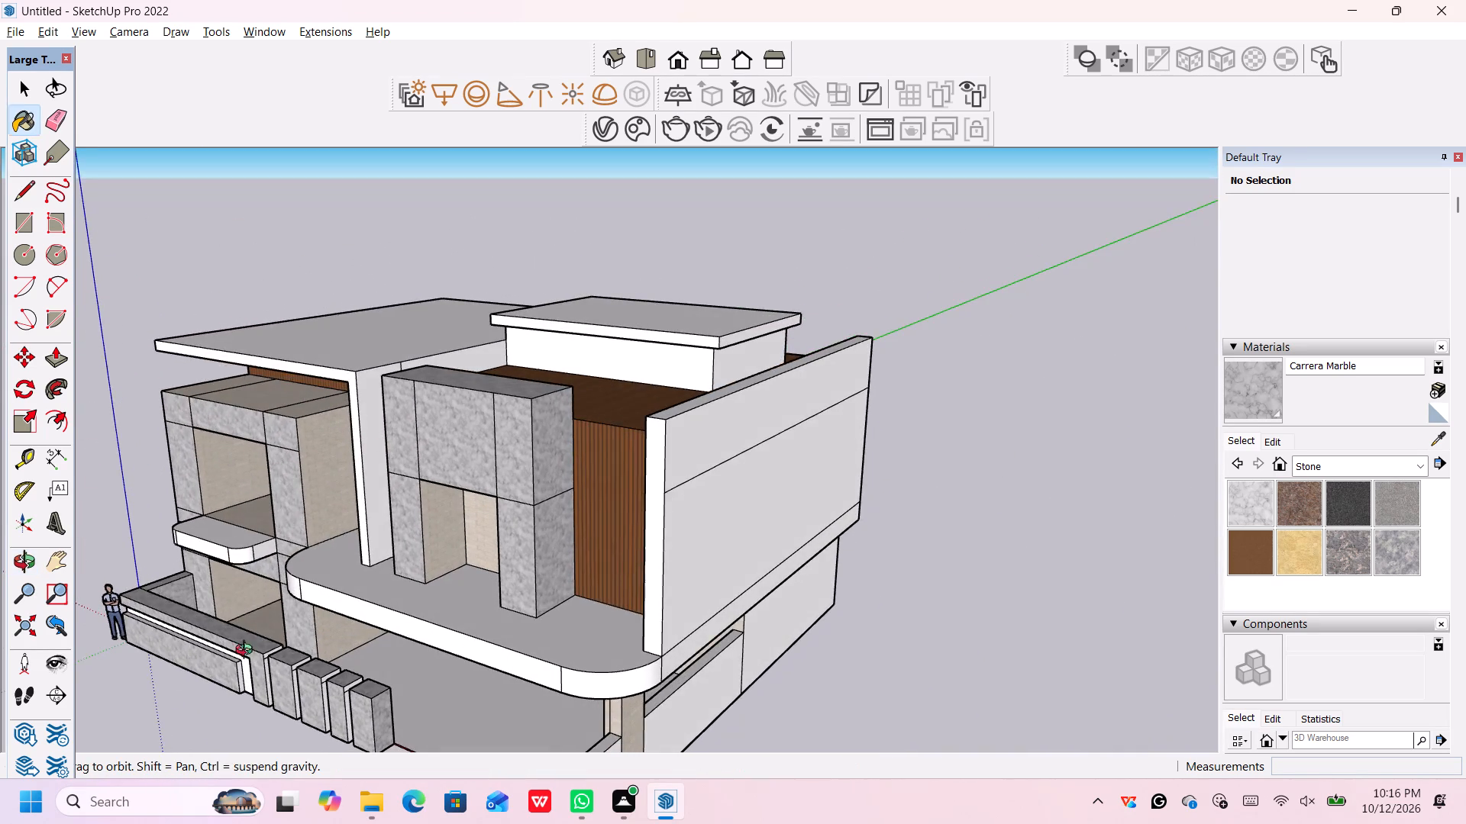
{"action": "middle_click_drag", "start_coordinate": [247, 652], "coordinate": [363, 555]}
{"action": "scroll", "coordinate": [317, 660], "scroll_direction": "down", "scroll_amount": 12}
{"action": "middle_click_drag", "start_coordinate": [241, 702], "coordinate": [308, 682]}
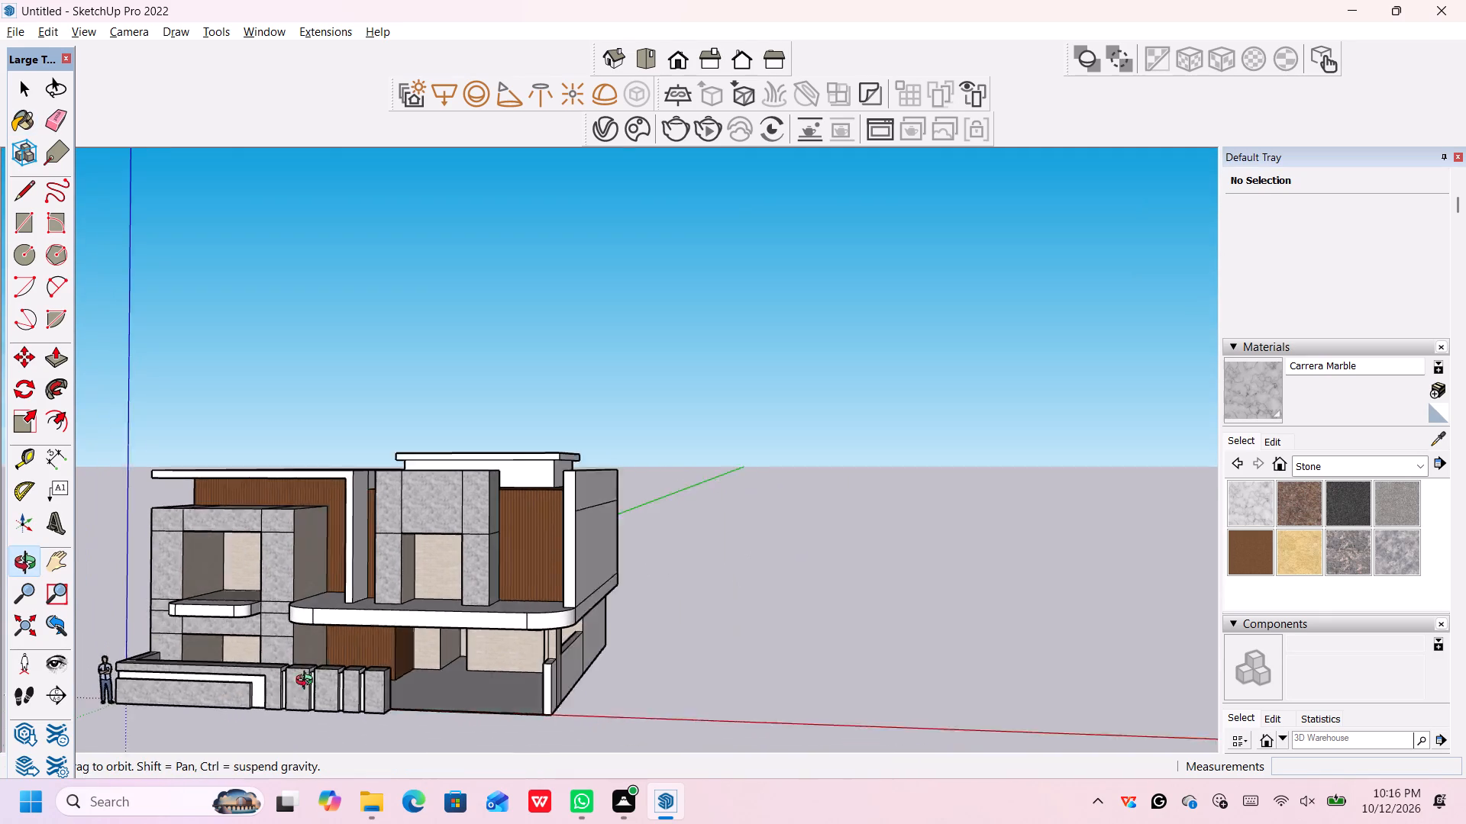
{"action": "middle_click_drag", "start_coordinate": [308, 682], "coordinate": [326, 676]}
{"action": "scroll", "coordinate": [325, 683], "scroll_direction": "up", "scroll_amount": 7}
{"action": "scroll", "coordinate": [325, 687], "scroll_direction": "down", "scroll_amount": 6}
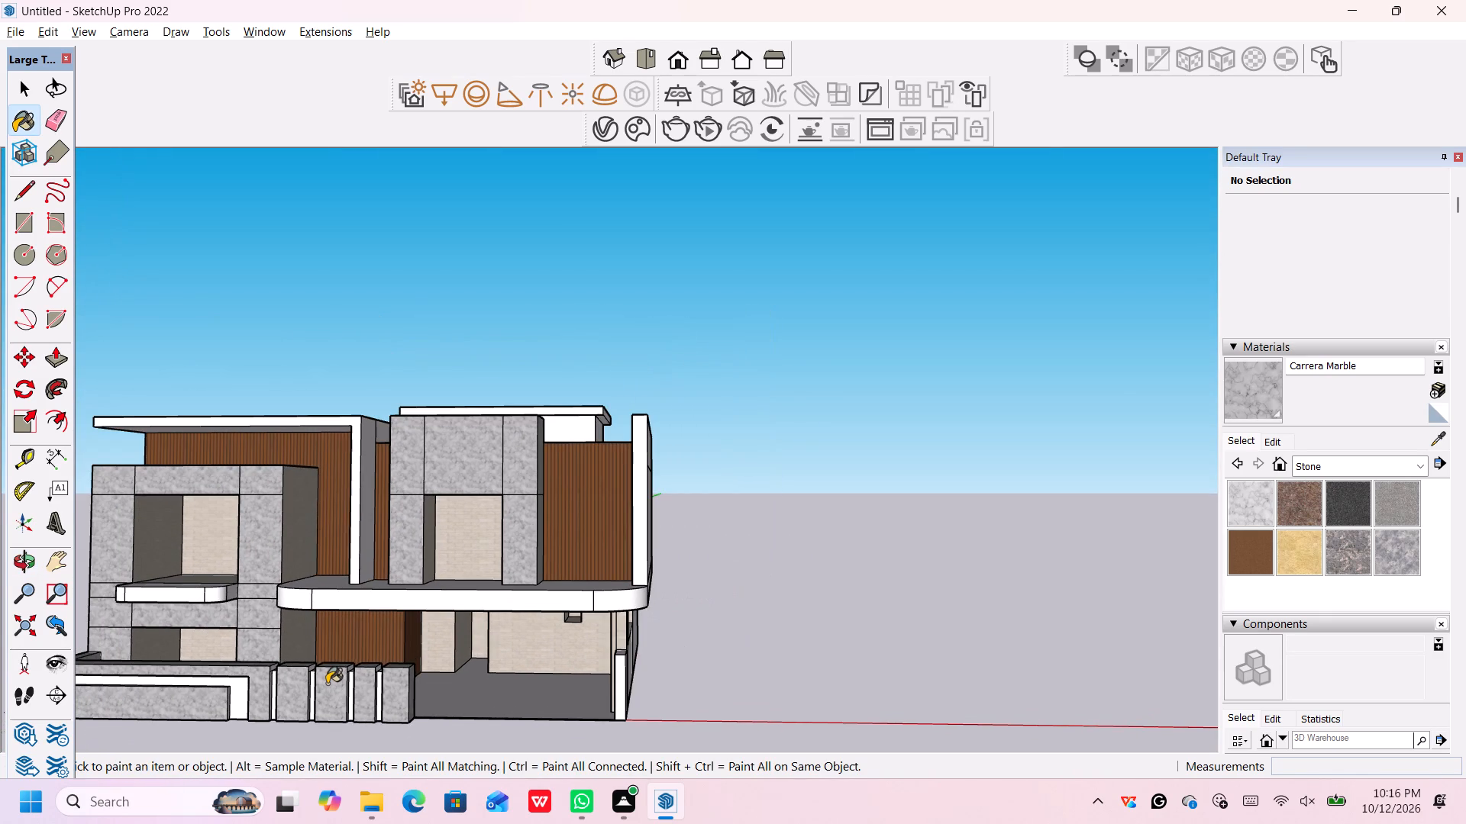
{"action": "middle_click_drag", "start_coordinate": [328, 684], "coordinate": [750, 669]}
{"action": "scroll", "coordinate": [681, 726], "scroll_direction": "up", "scroll_amount": 6}
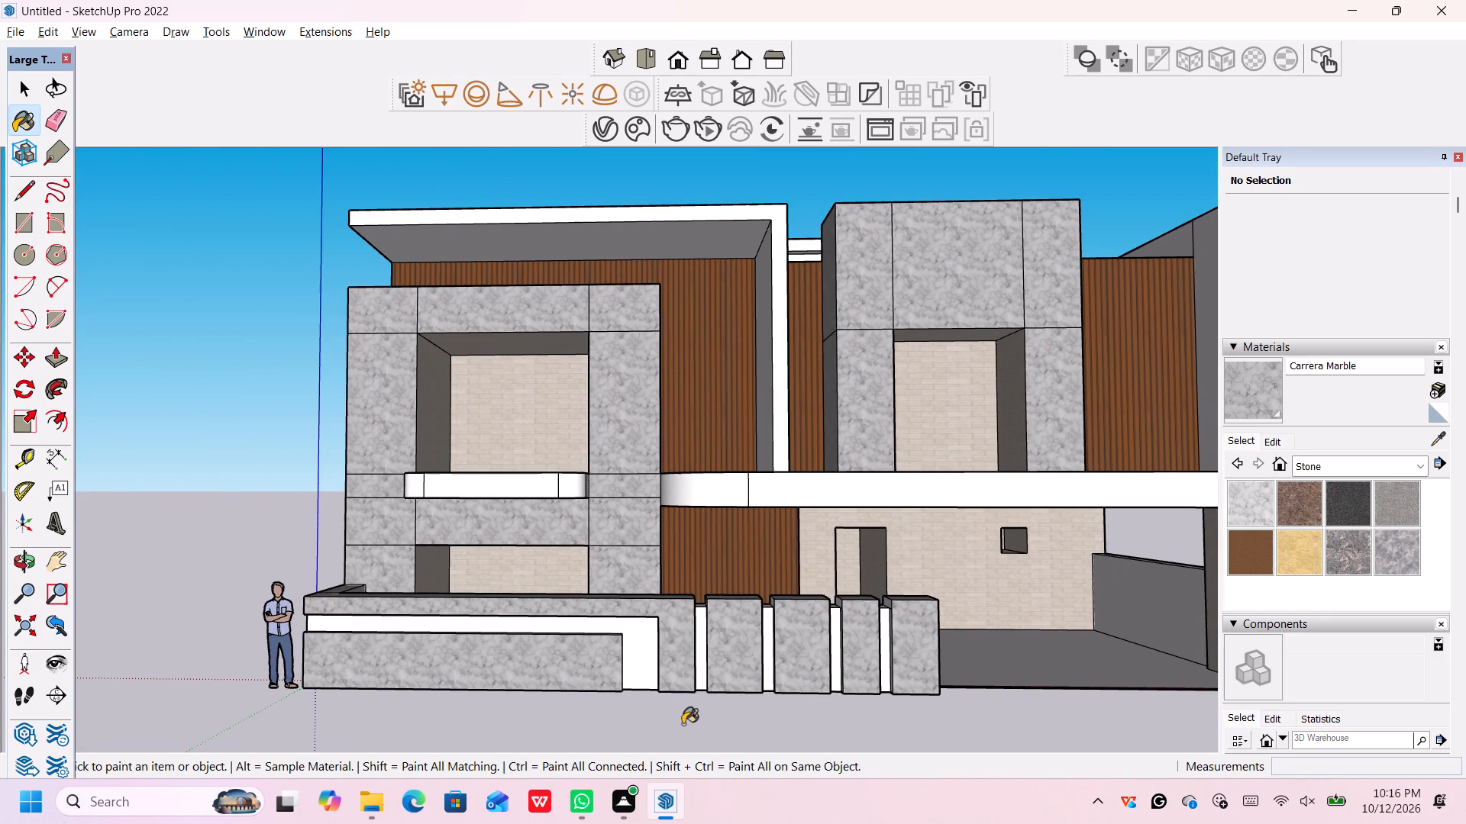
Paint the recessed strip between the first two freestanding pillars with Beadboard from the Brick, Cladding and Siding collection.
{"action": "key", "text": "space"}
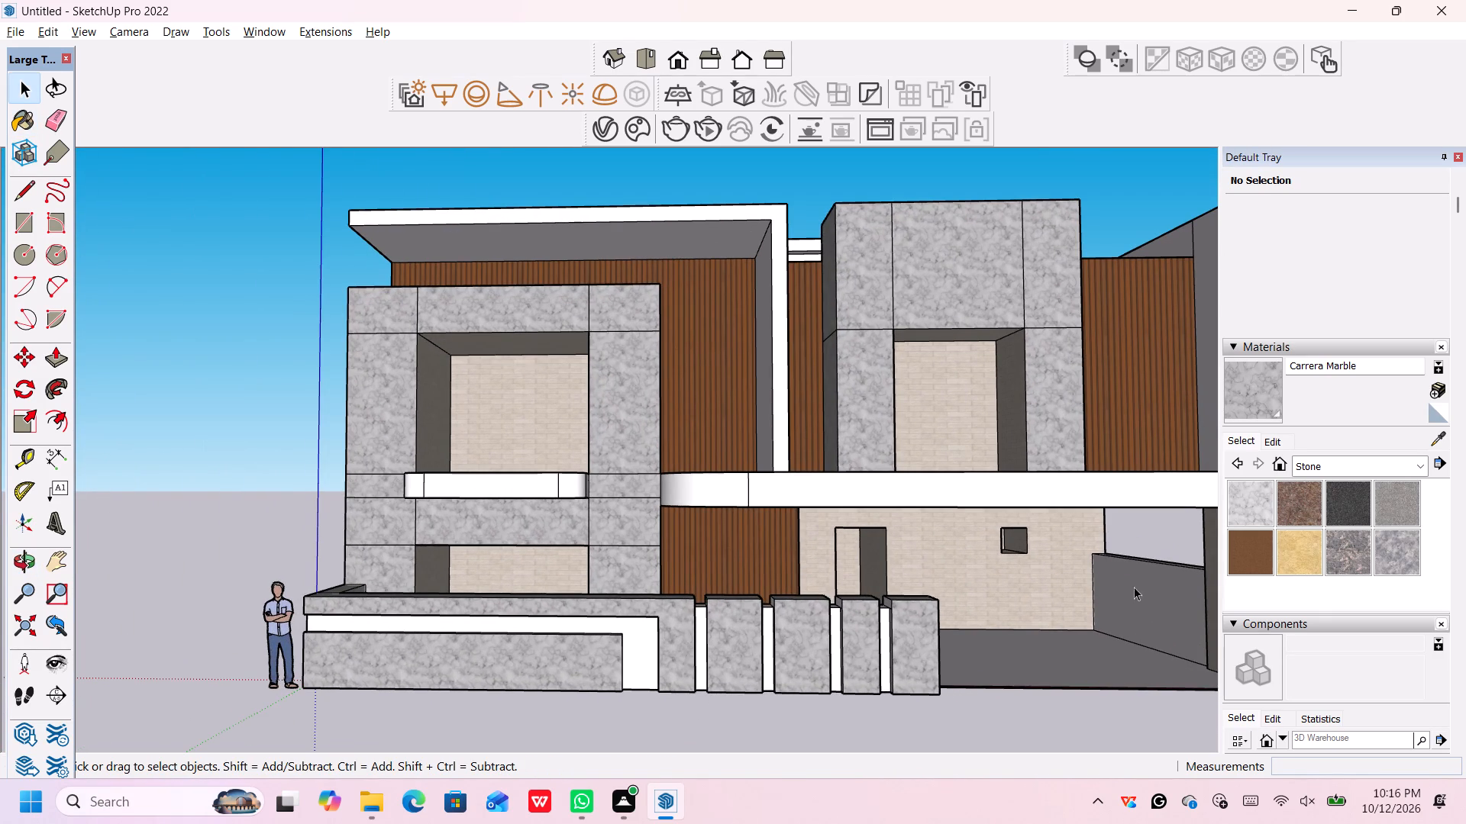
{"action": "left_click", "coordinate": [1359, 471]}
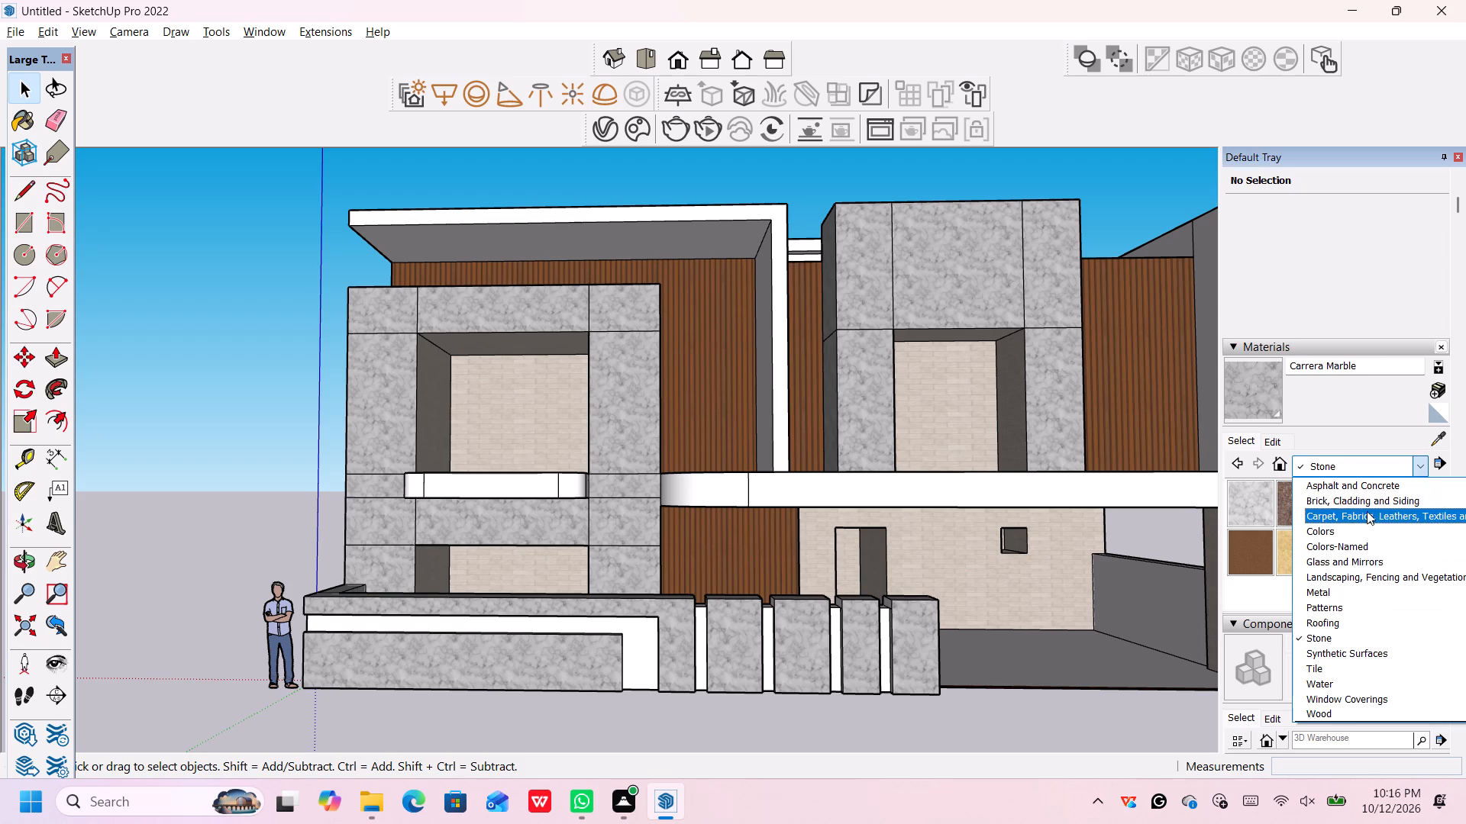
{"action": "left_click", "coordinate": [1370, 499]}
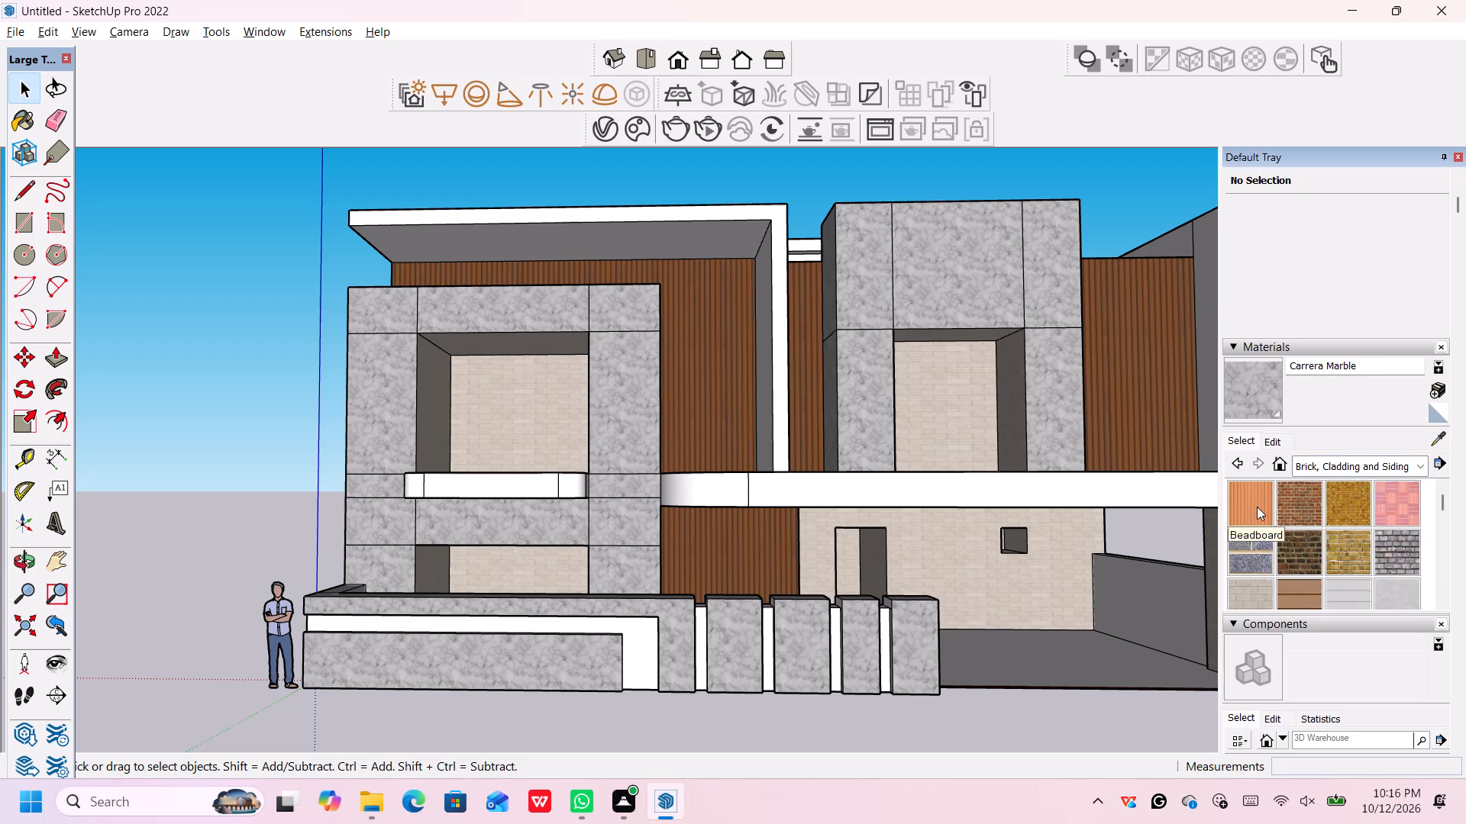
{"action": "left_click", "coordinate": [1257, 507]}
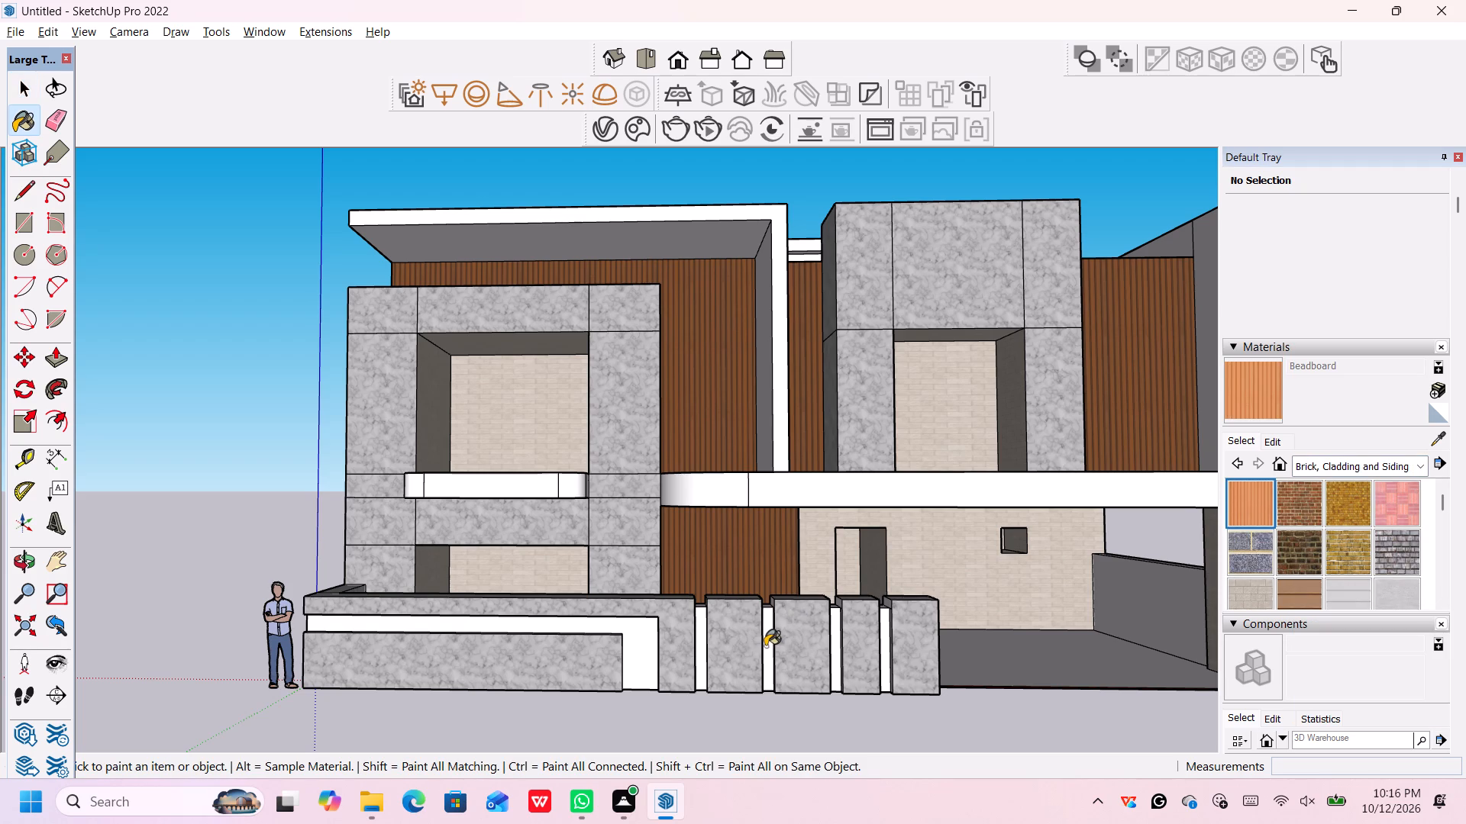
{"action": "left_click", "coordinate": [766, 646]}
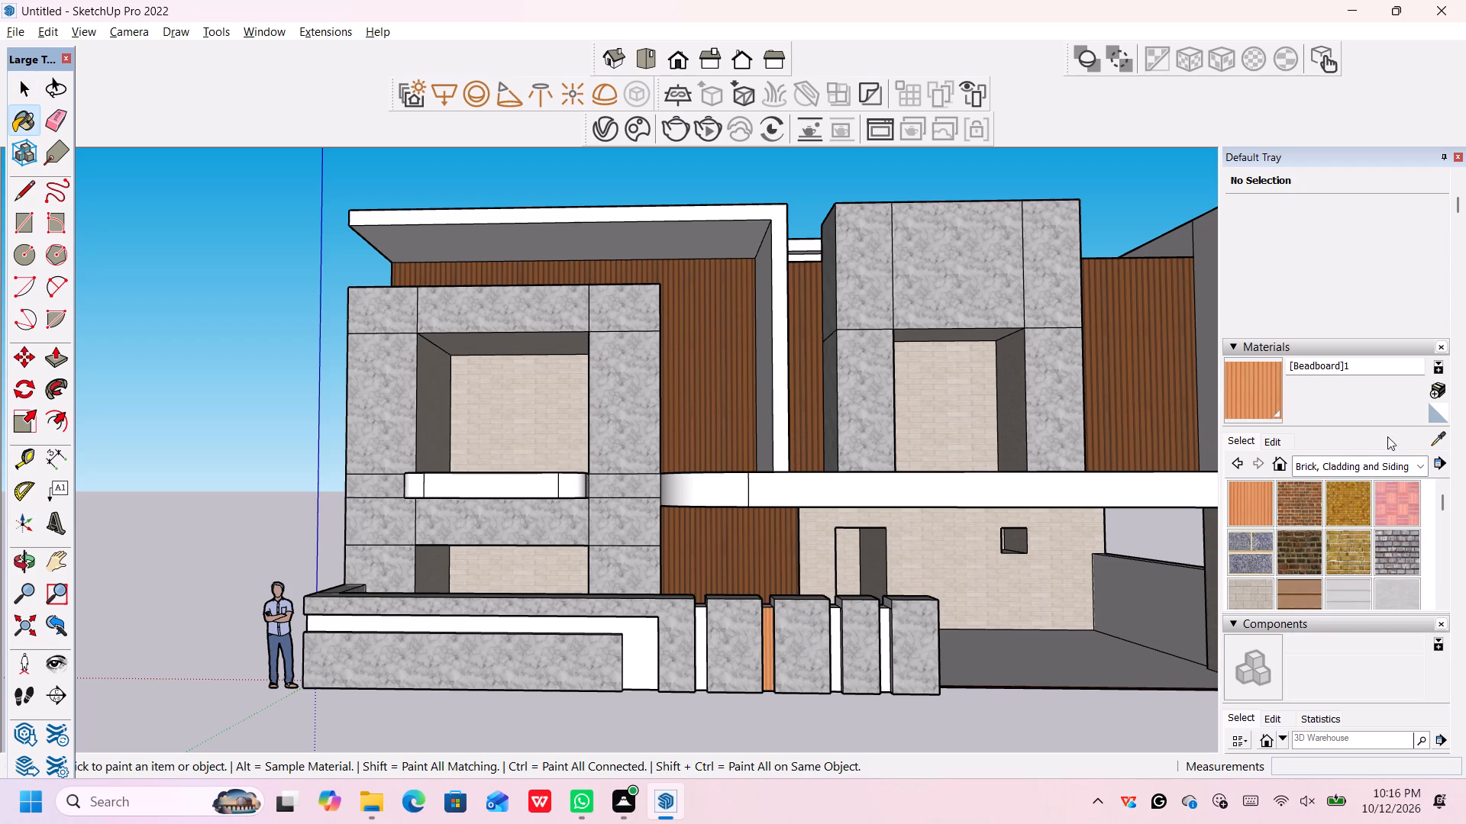
Sample the house wall's dark Beadboard and paint the front and top faces of all four recessed strips between the boundary pillars.
{"action": "left_click", "coordinate": [1442, 443]}
{"action": "left_click", "coordinate": [1167, 369]}
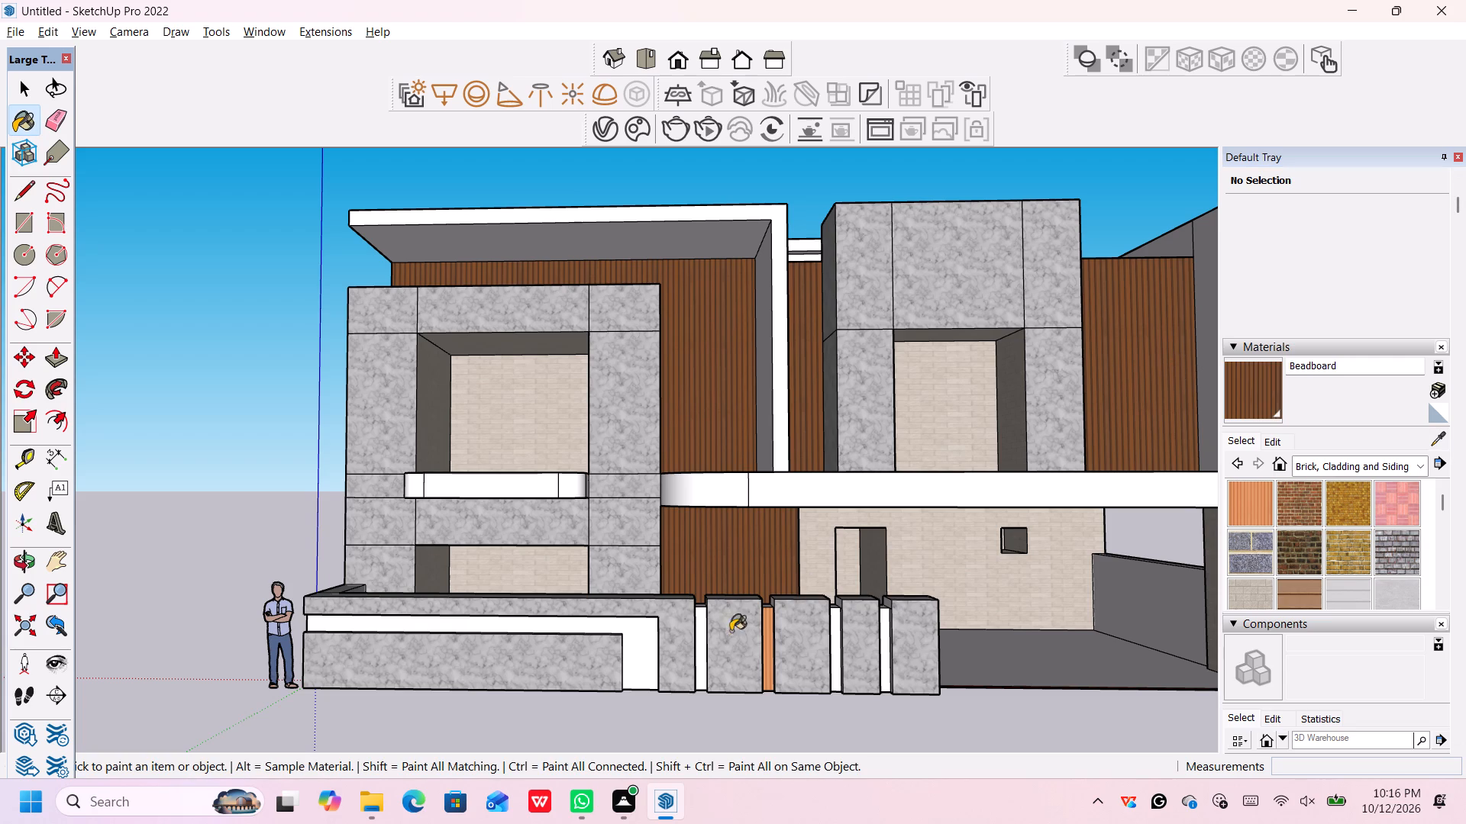
{"action": "left_click", "coordinate": [767, 632]}
{"action": "middle_click_drag", "start_coordinate": [781, 616], "coordinate": [779, 789]}
{"action": "scroll", "coordinate": [771, 694], "scroll_direction": "up", "scroll_amount": 5}
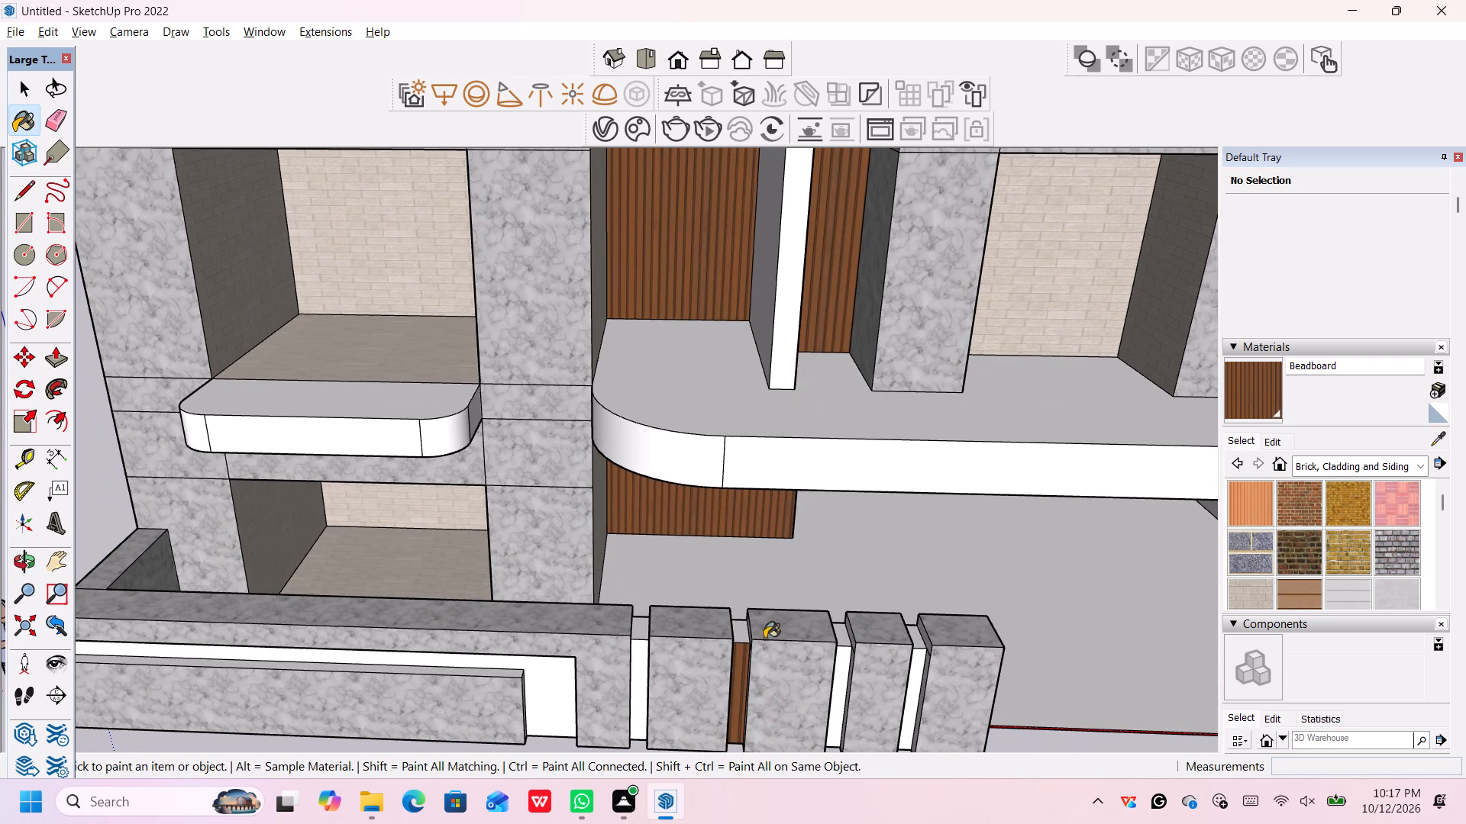
{"action": "left_click", "coordinate": [741, 629]}
{"action": "left_click", "coordinate": [638, 630]}
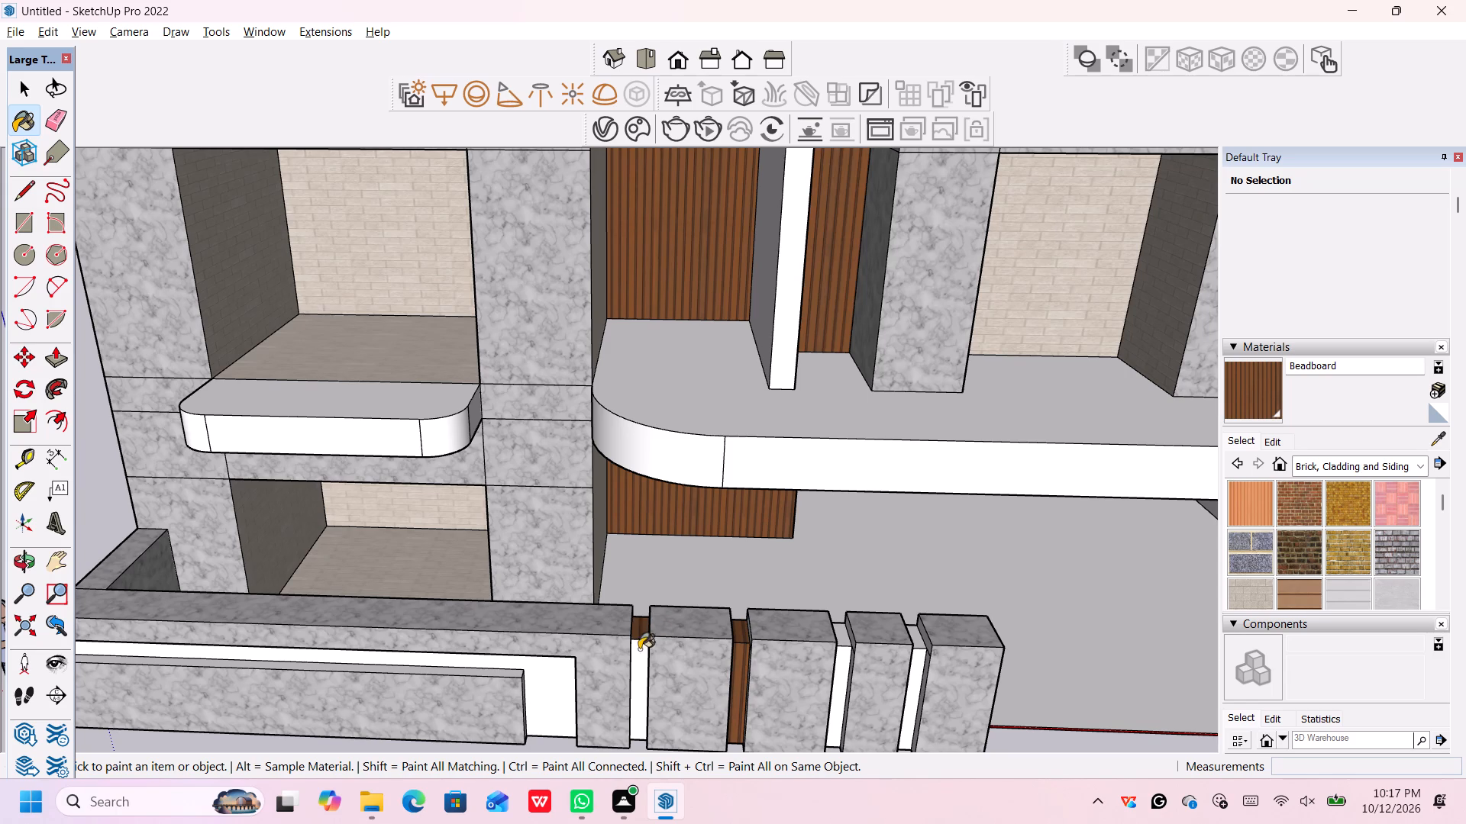
{"action": "left_click", "coordinate": [641, 658]}
{"action": "left_click", "coordinate": [842, 636]}
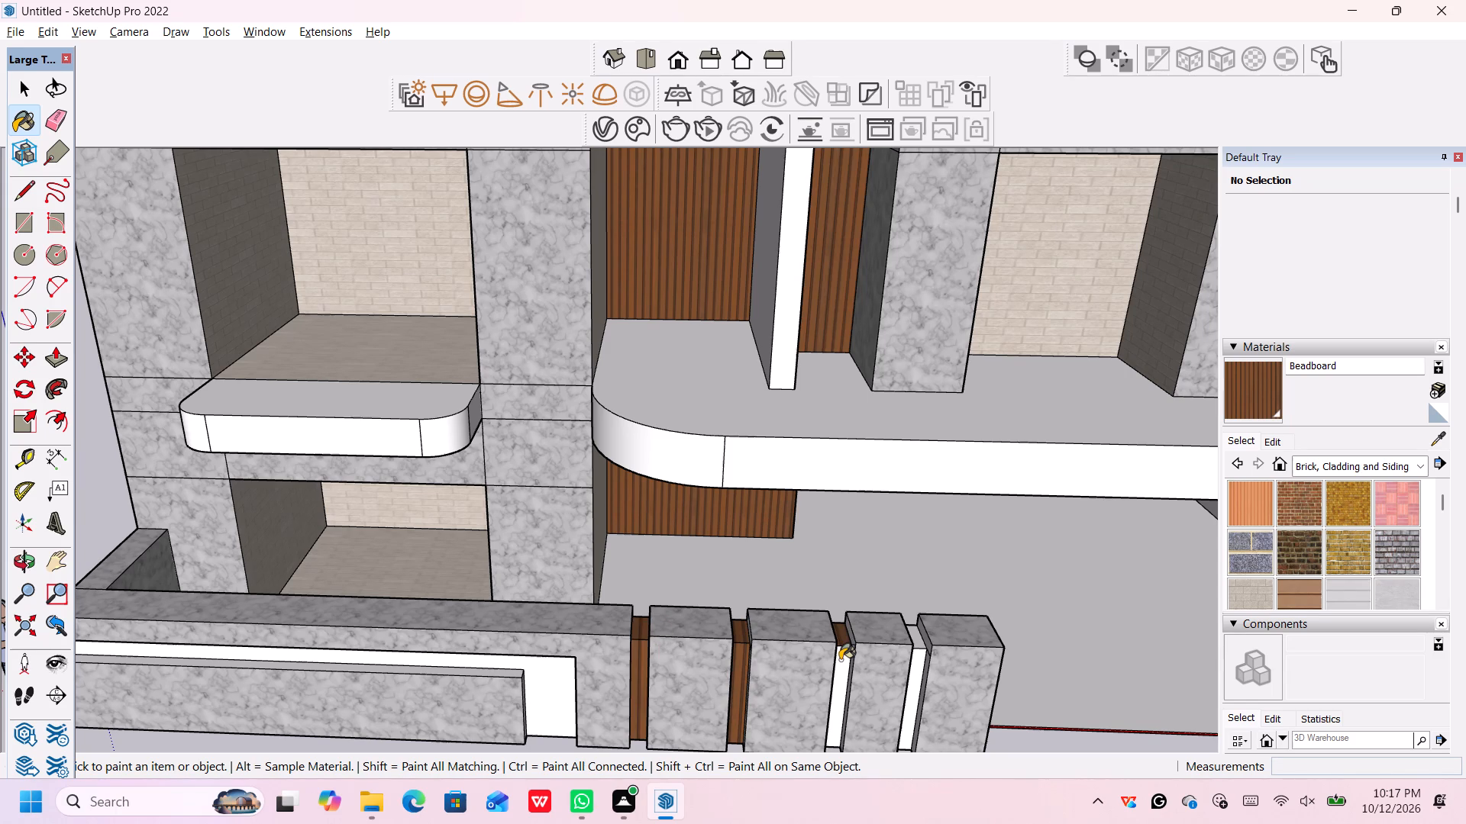
{"action": "left_click", "coordinate": [840, 660]}
{"action": "left_click", "coordinate": [915, 644]}
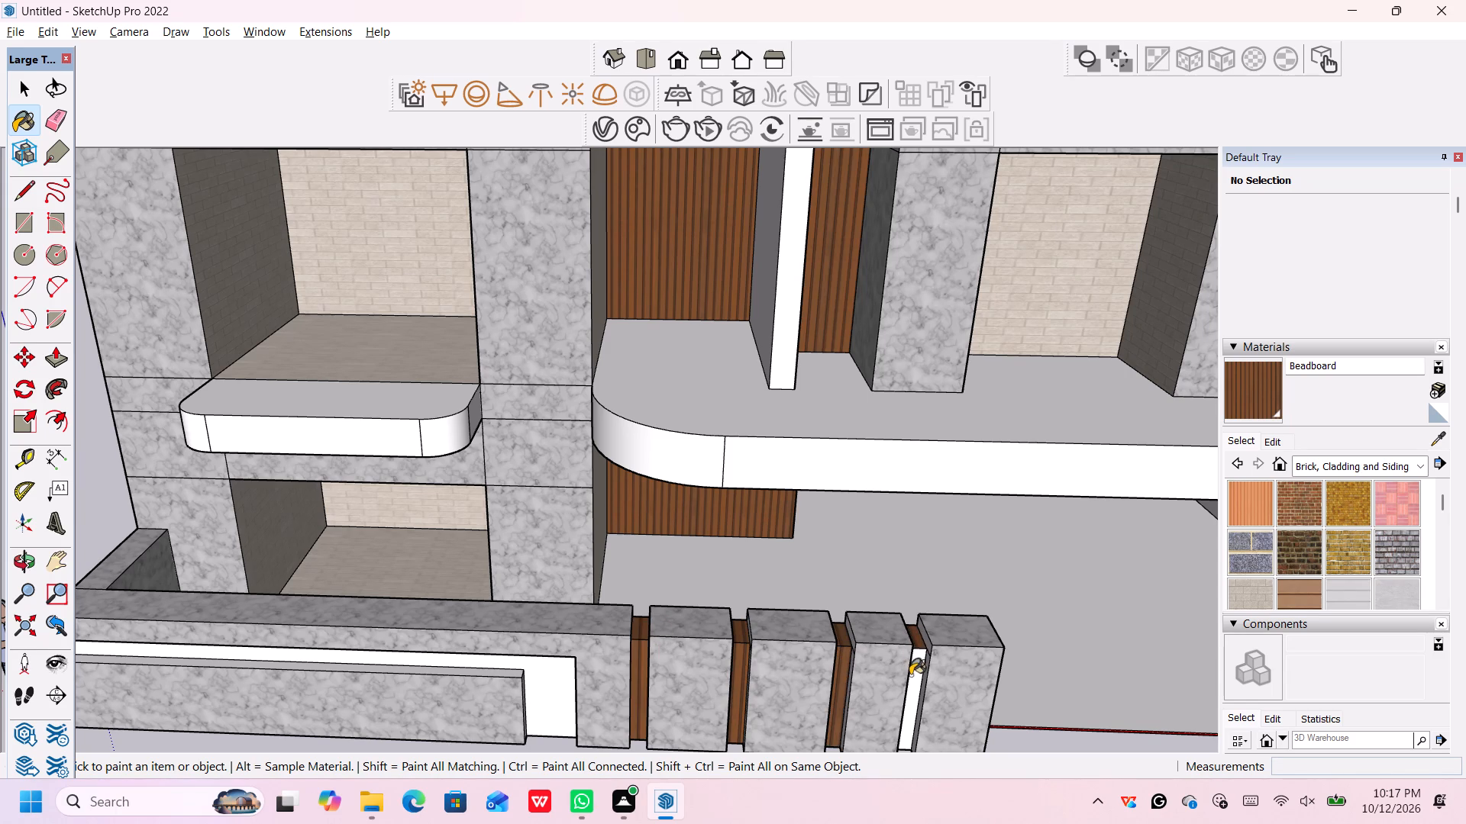
{"action": "left_click", "coordinate": [915, 675]}
Paint the recessed band around the low boundary wall's raised front panel with dark Beadboard.
{"action": "scroll", "coordinate": [919, 660], "scroll_direction": "down", "scroll_amount": 8}
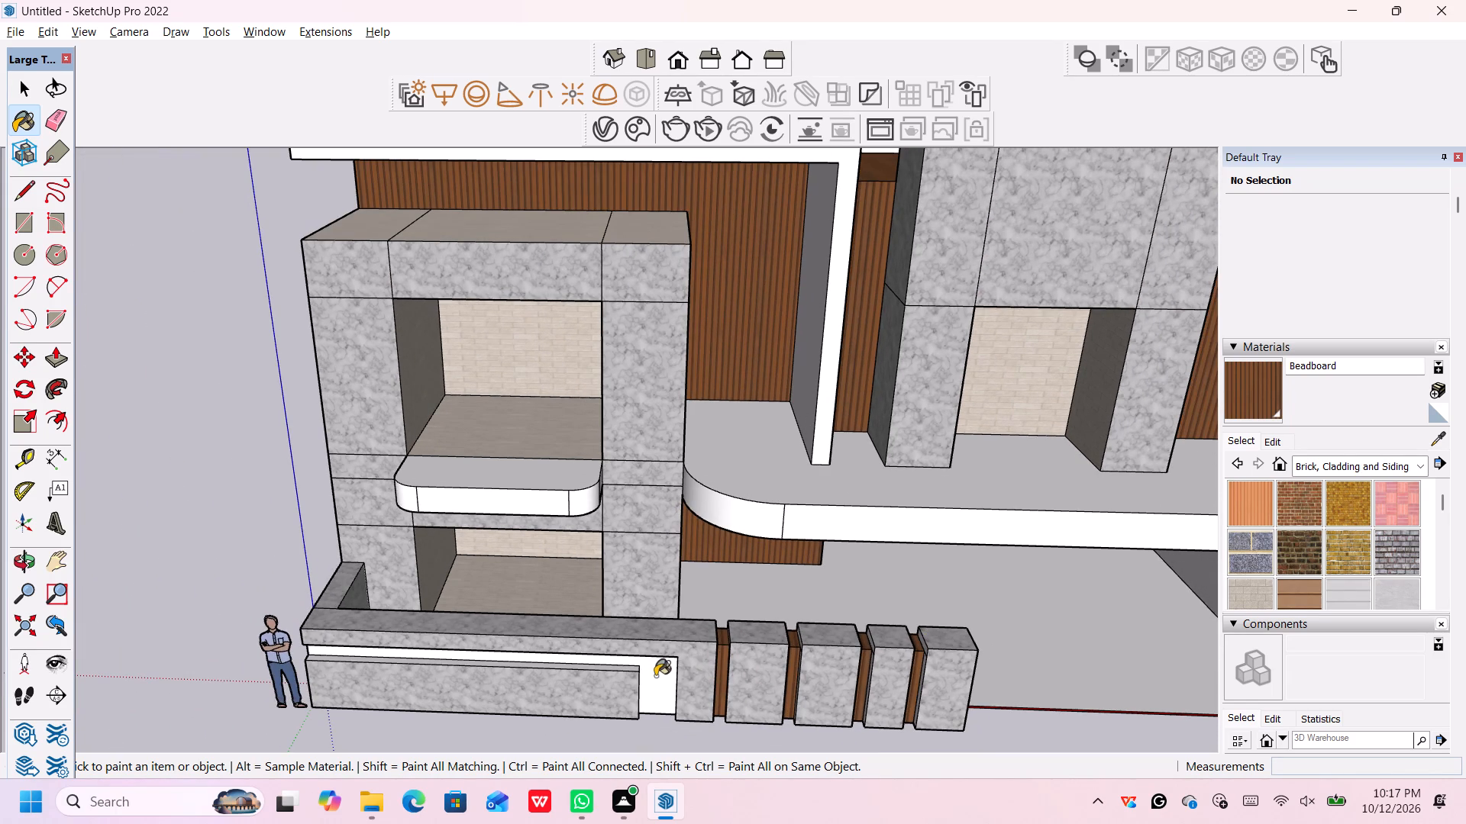
{"action": "left_click", "coordinate": [655, 676]}
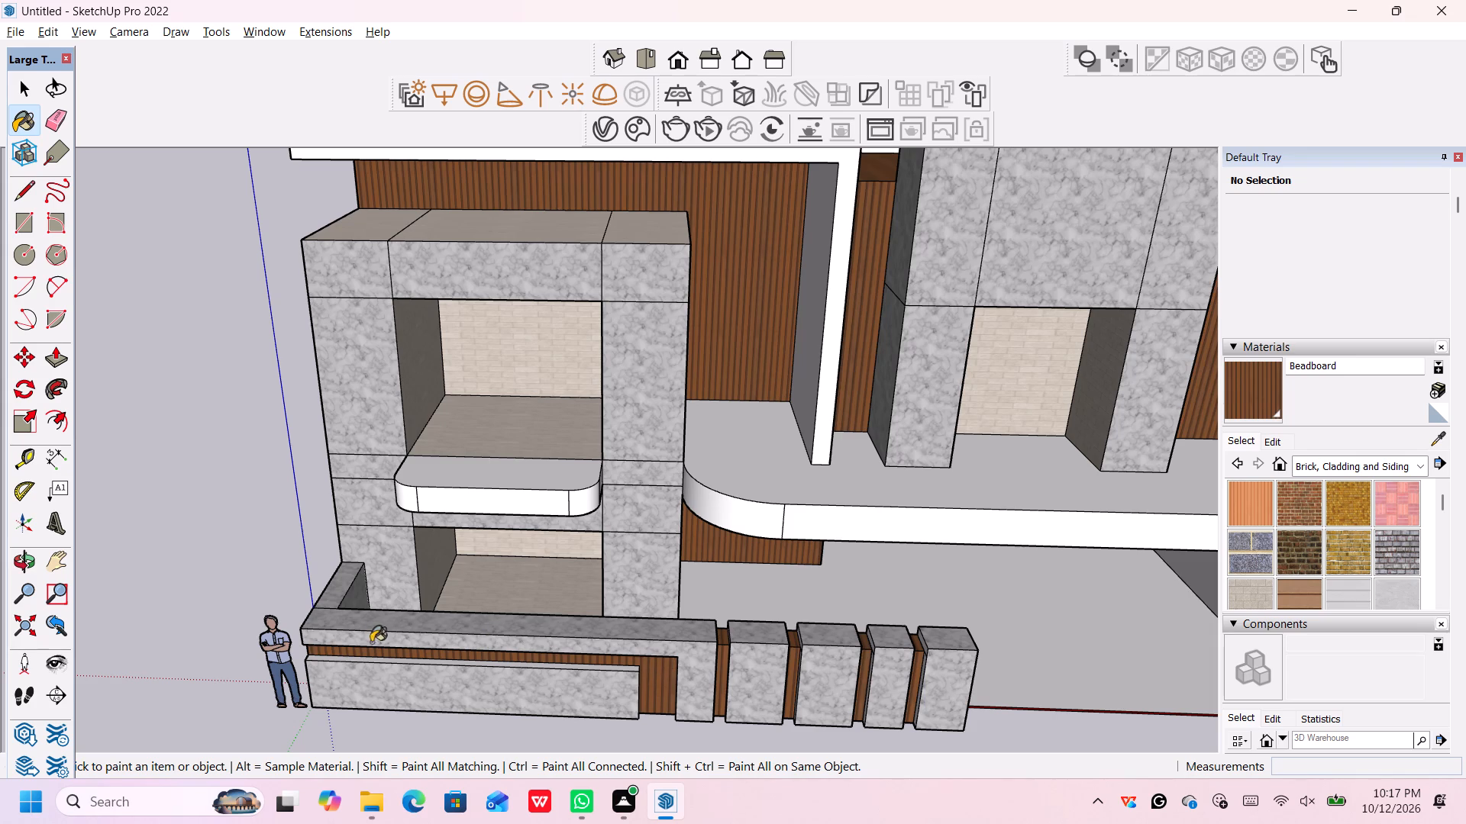
Examine the boundary wall and whole front facade from several angles to judge the Beadboard and marble combination.
{"action": "scroll", "coordinate": [418, 626], "scroll_direction": "down", "scroll_amount": 2}
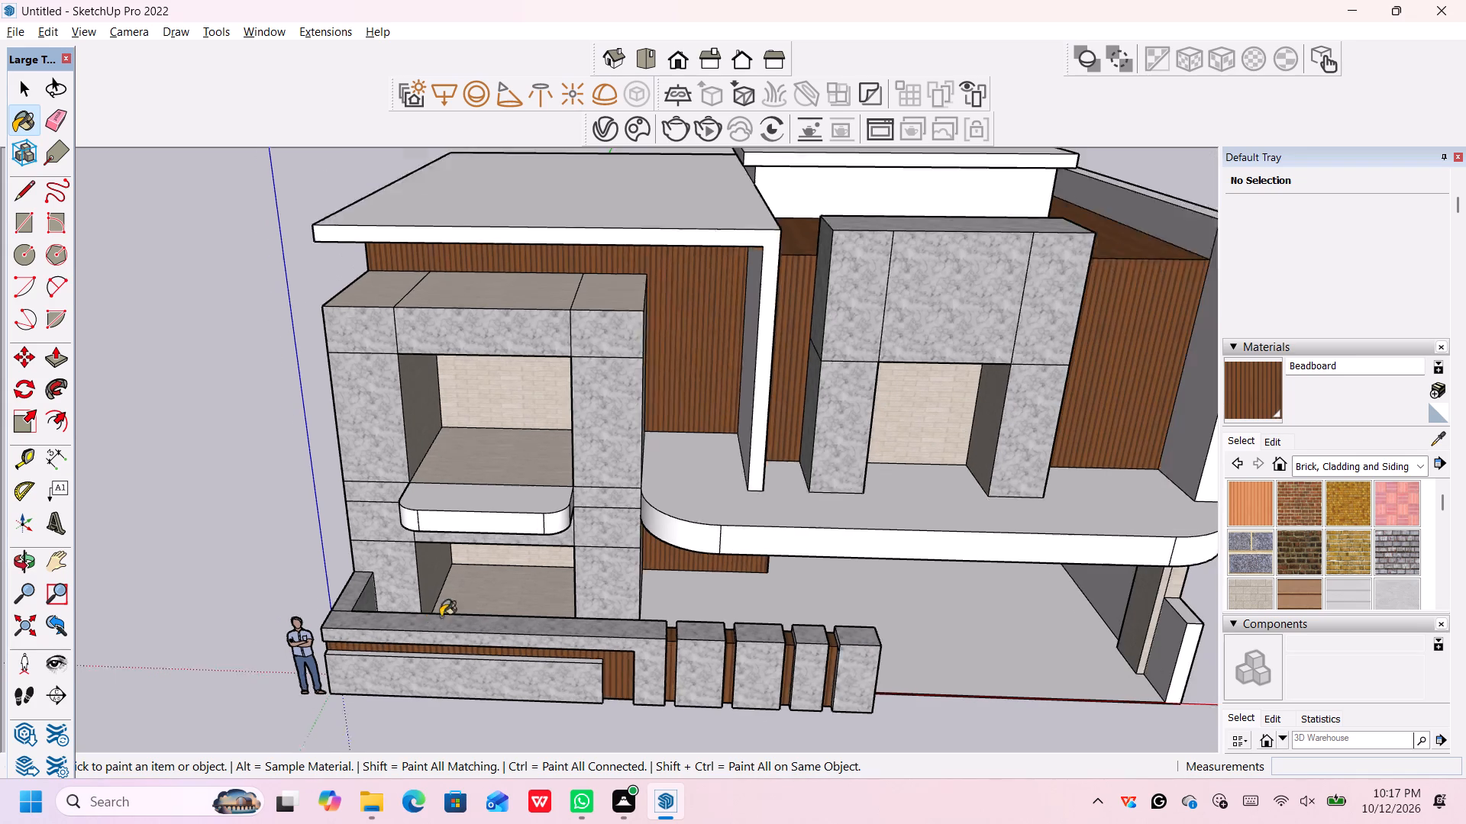
{"action": "scroll", "coordinate": [441, 616], "scroll_direction": "down", "scroll_amount": 1}
{"action": "middle_click_drag", "start_coordinate": [777, 706], "coordinate": [626, 707]}
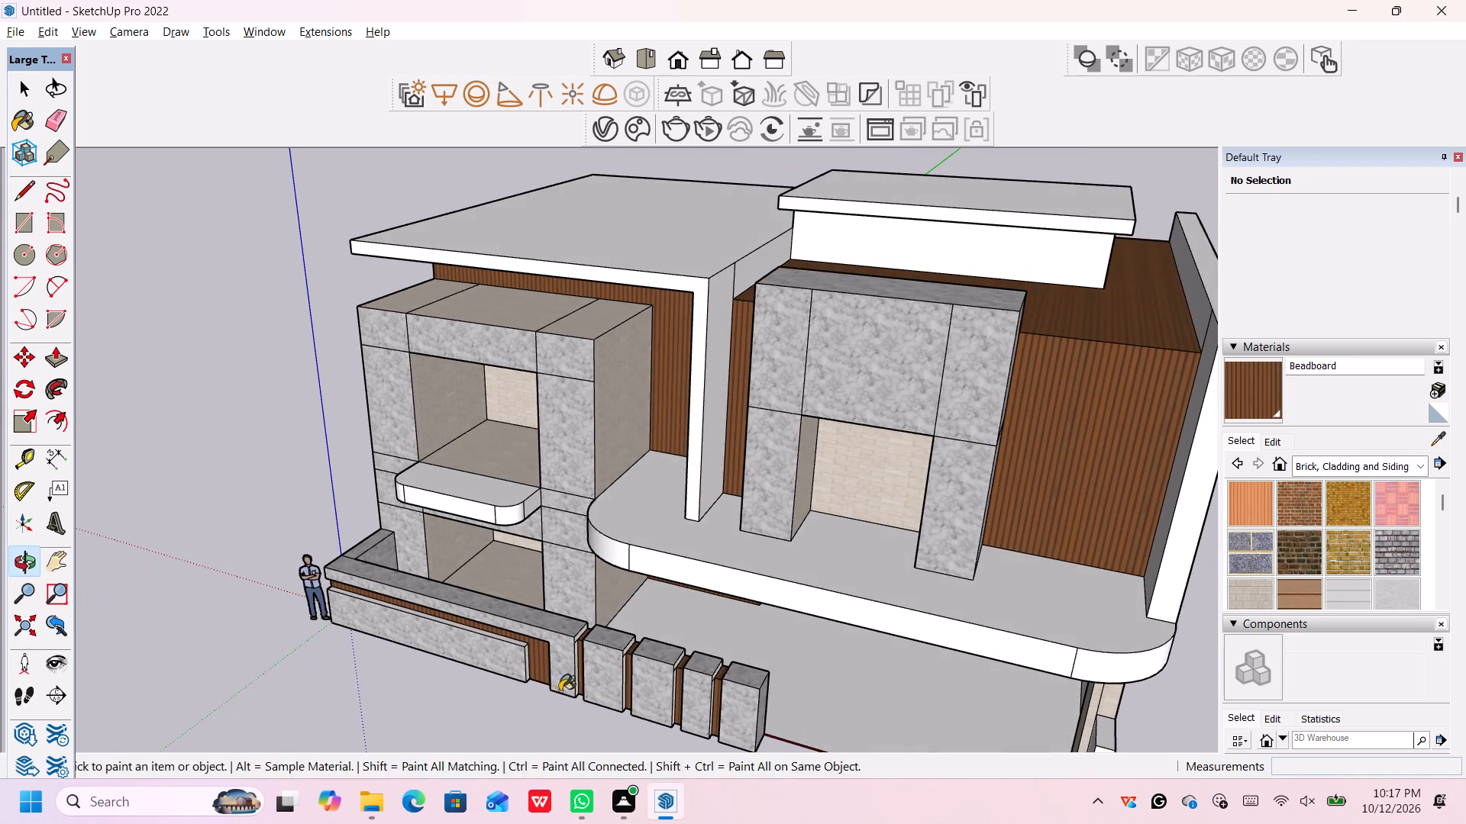
{"action": "middle_click", "coordinate": [551, 687]}
{"action": "scroll", "coordinate": [563, 693], "scroll_direction": "up", "scroll_amount": 2}
{"action": "middle_click_drag", "start_coordinate": [609, 730], "coordinate": [833, 676]}
{"action": "scroll", "coordinate": [980, 710], "scroll_direction": "down", "scroll_amount": 1}
{"action": "middle_click_drag", "start_coordinate": [980, 710], "coordinate": [954, 588]}
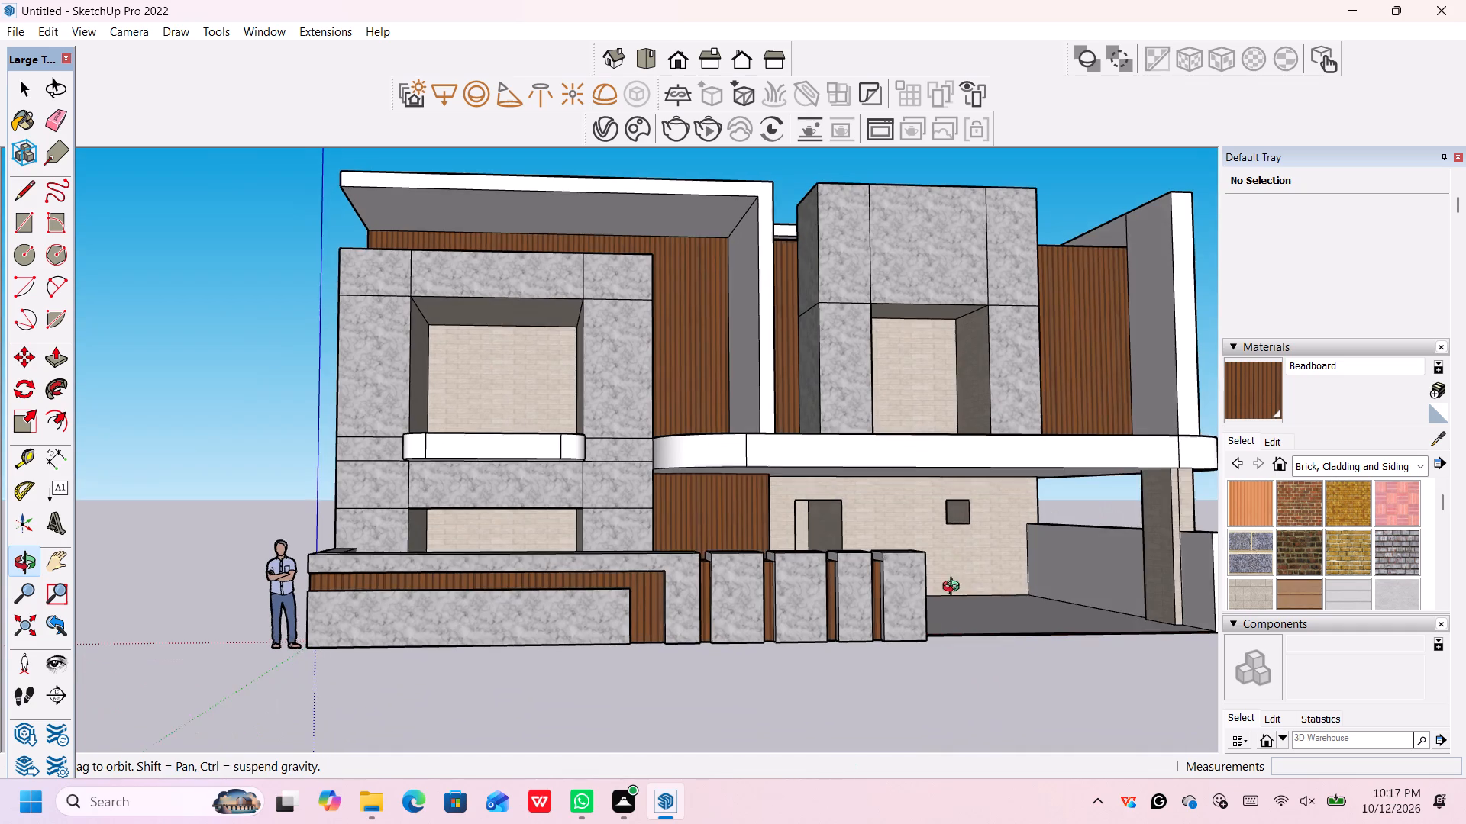
{"action": "middle_click_drag", "start_coordinate": [954, 588], "coordinate": [954, 590]}
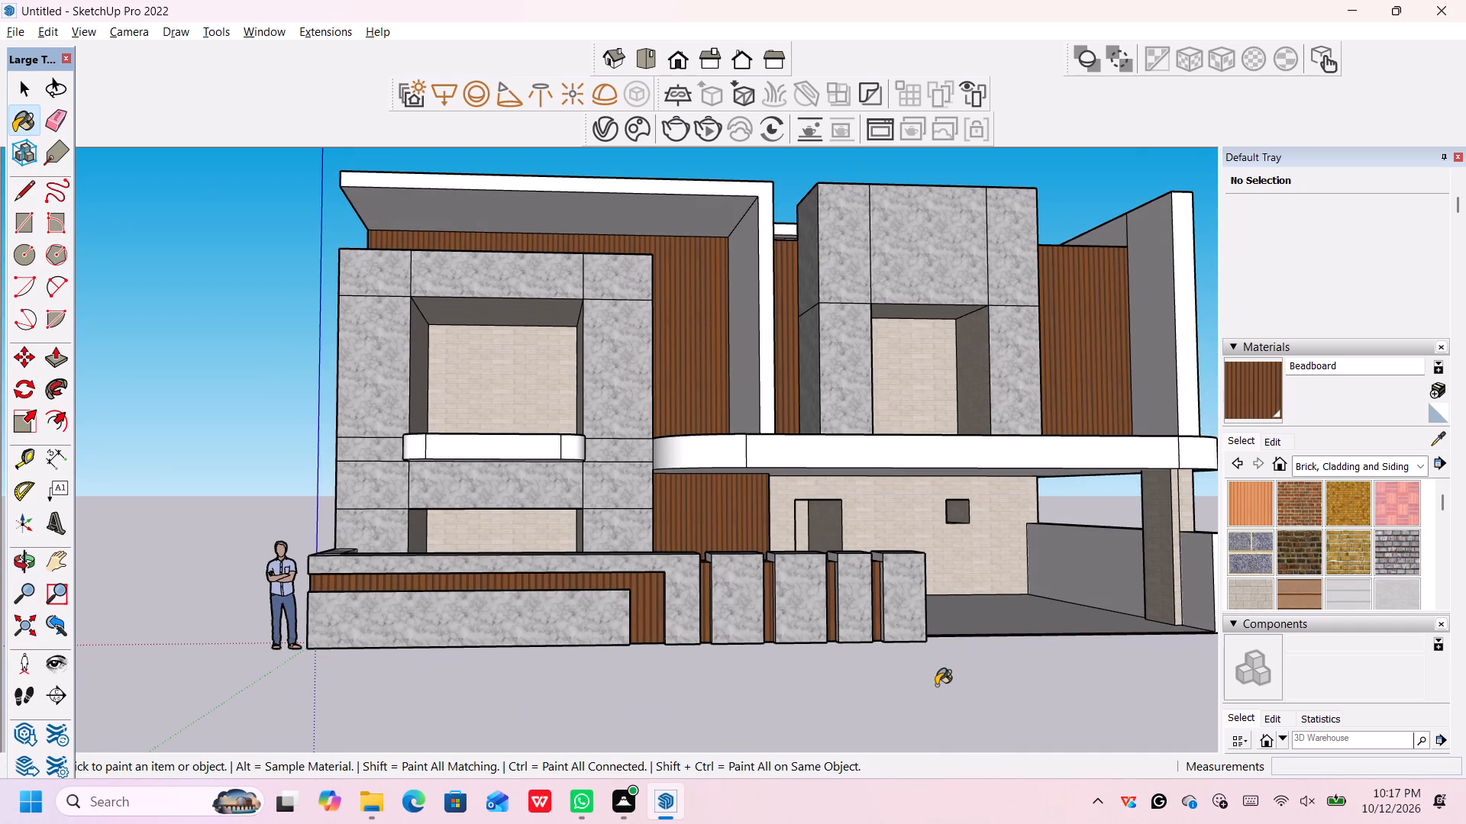
{"action": "middle_click_drag", "start_coordinate": [935, 685], "coordinate": [932, 731]}
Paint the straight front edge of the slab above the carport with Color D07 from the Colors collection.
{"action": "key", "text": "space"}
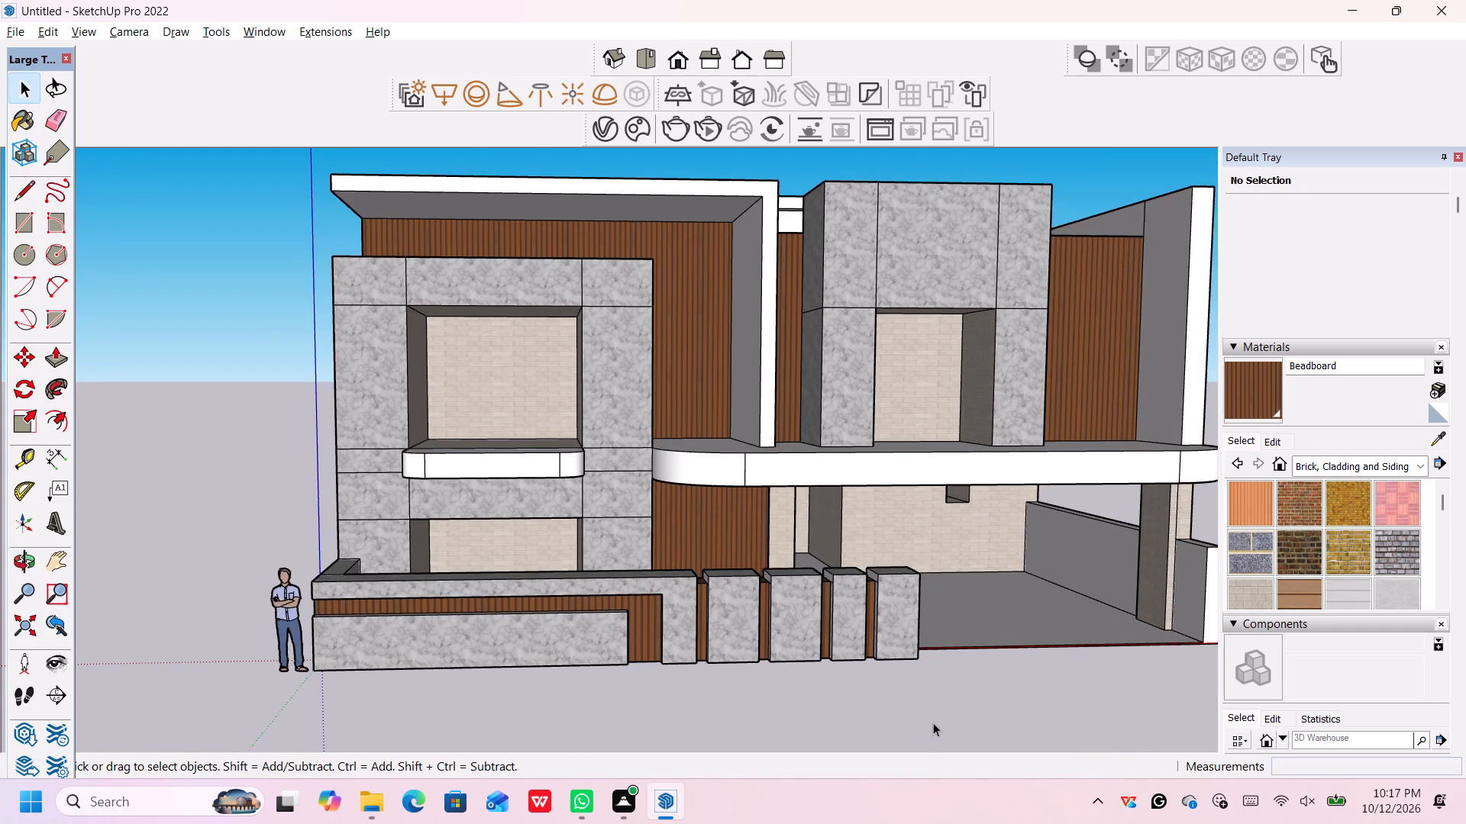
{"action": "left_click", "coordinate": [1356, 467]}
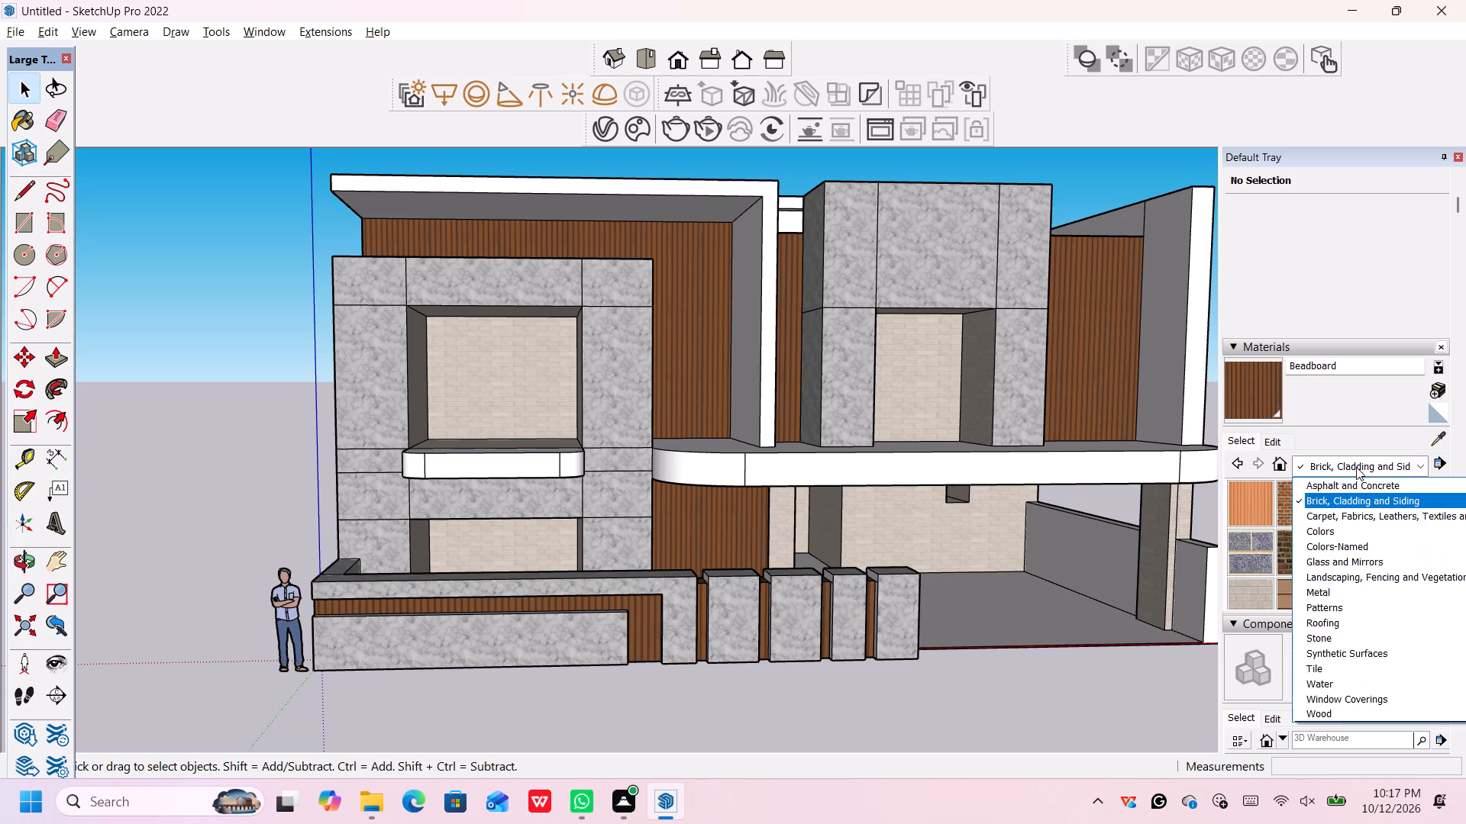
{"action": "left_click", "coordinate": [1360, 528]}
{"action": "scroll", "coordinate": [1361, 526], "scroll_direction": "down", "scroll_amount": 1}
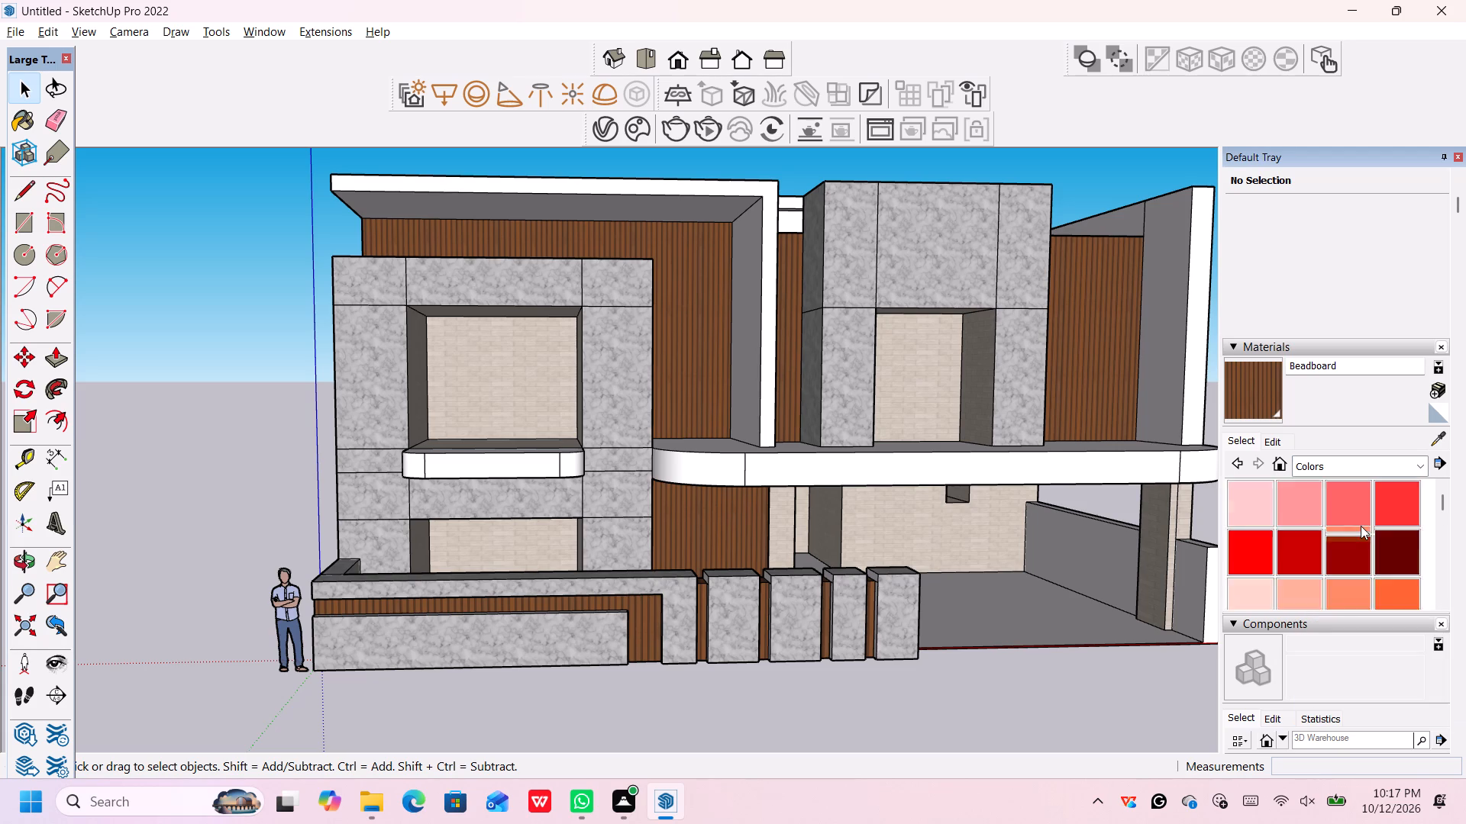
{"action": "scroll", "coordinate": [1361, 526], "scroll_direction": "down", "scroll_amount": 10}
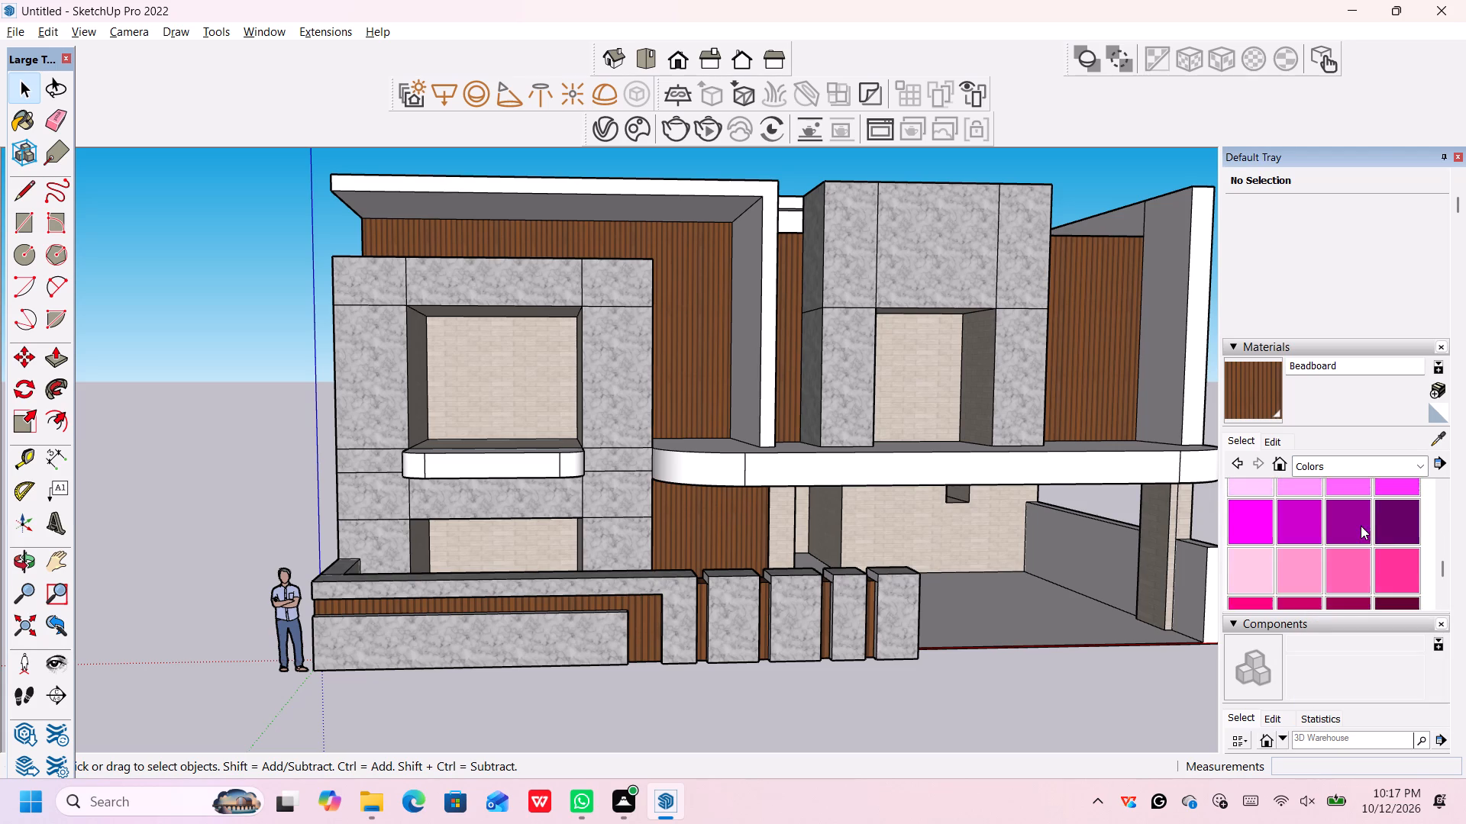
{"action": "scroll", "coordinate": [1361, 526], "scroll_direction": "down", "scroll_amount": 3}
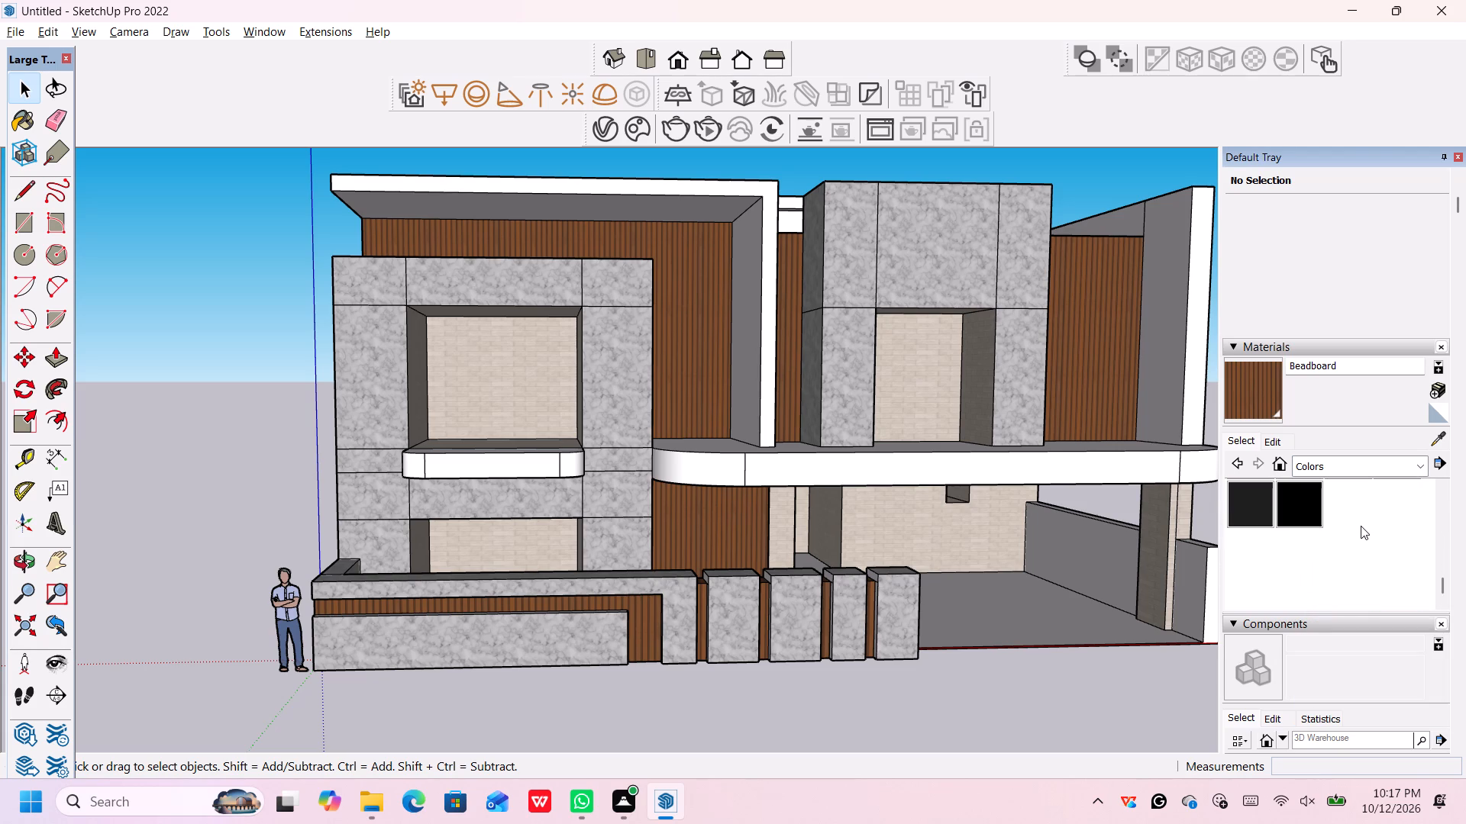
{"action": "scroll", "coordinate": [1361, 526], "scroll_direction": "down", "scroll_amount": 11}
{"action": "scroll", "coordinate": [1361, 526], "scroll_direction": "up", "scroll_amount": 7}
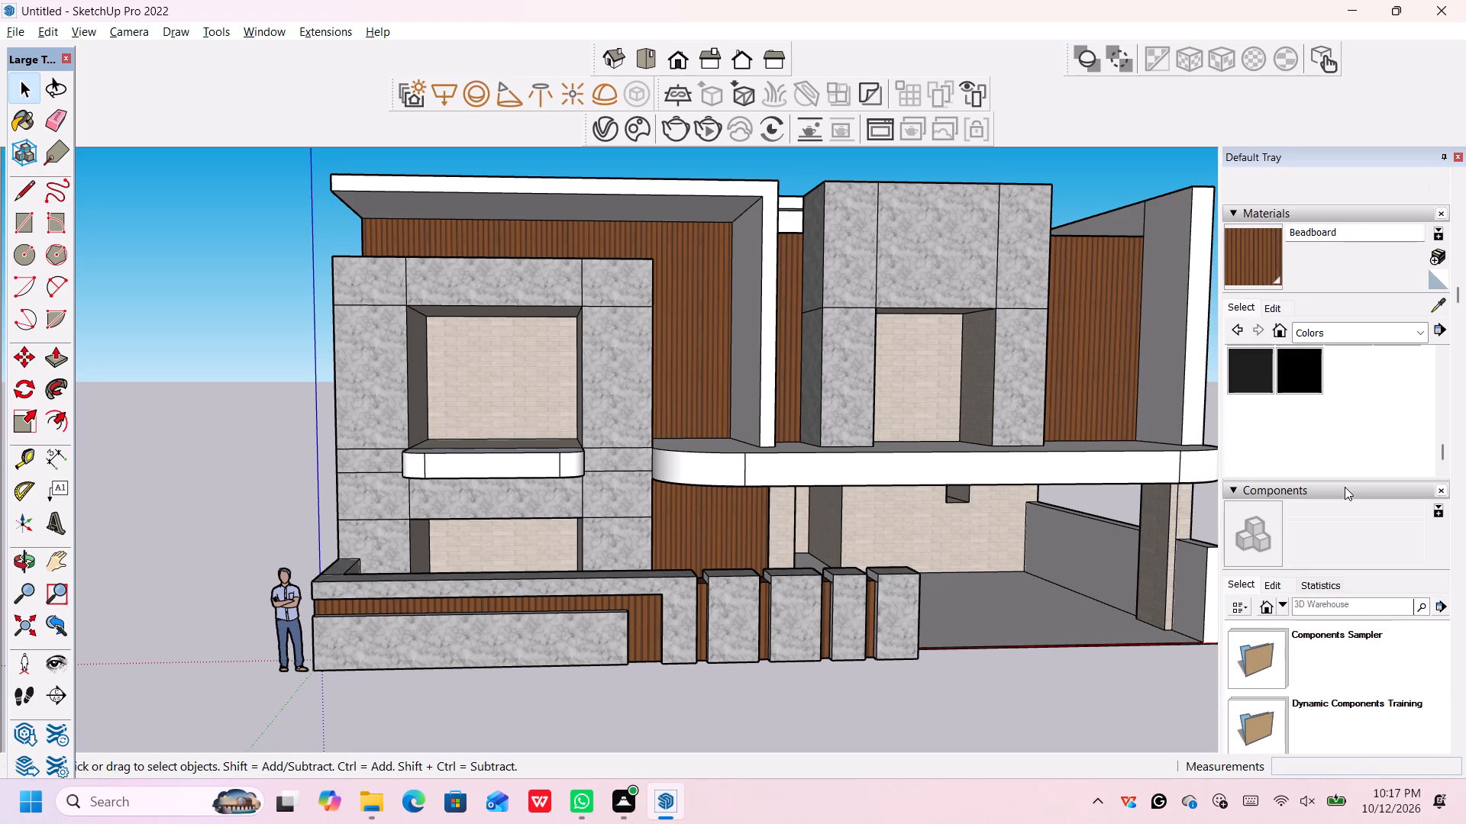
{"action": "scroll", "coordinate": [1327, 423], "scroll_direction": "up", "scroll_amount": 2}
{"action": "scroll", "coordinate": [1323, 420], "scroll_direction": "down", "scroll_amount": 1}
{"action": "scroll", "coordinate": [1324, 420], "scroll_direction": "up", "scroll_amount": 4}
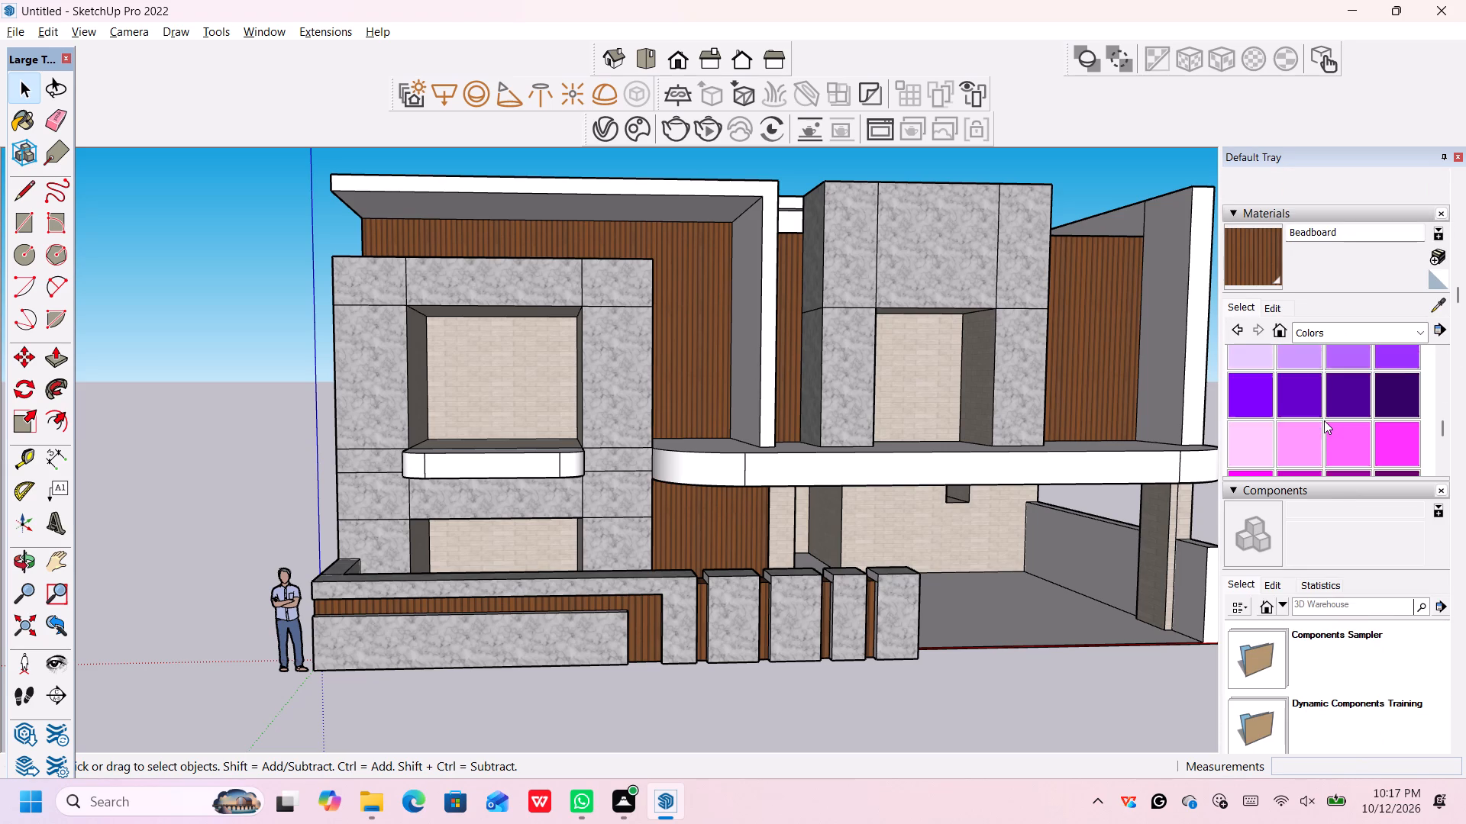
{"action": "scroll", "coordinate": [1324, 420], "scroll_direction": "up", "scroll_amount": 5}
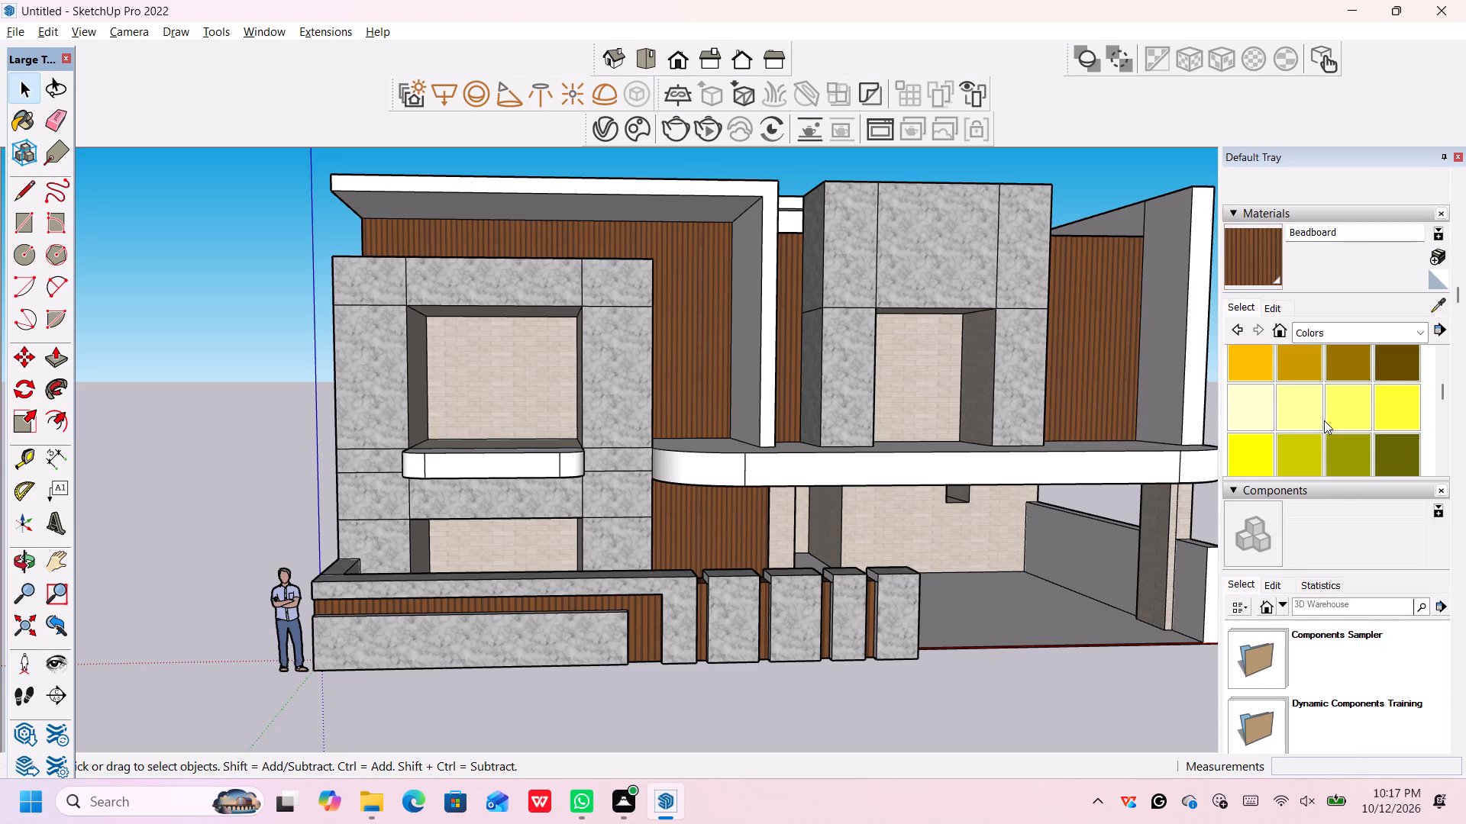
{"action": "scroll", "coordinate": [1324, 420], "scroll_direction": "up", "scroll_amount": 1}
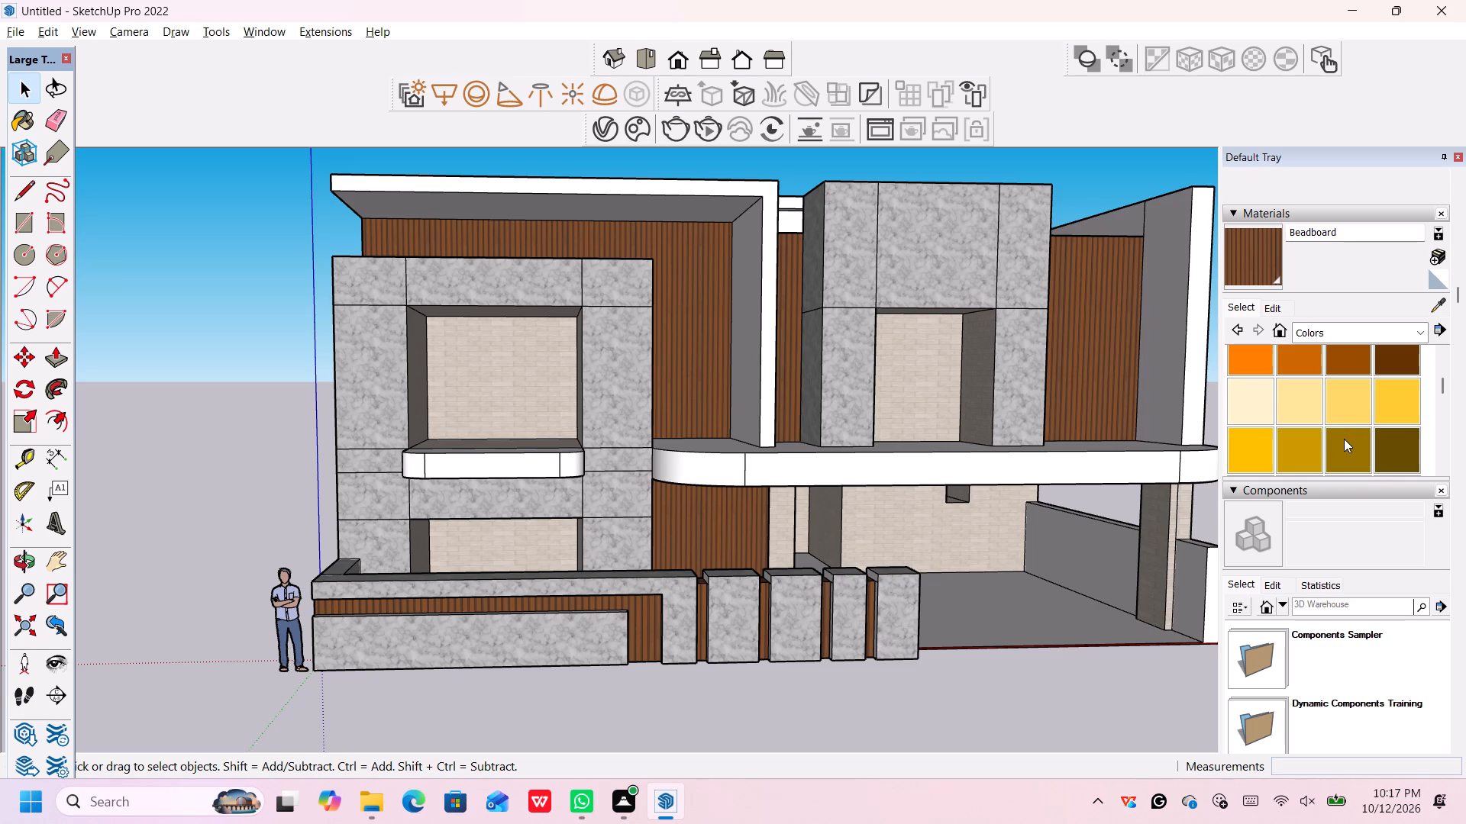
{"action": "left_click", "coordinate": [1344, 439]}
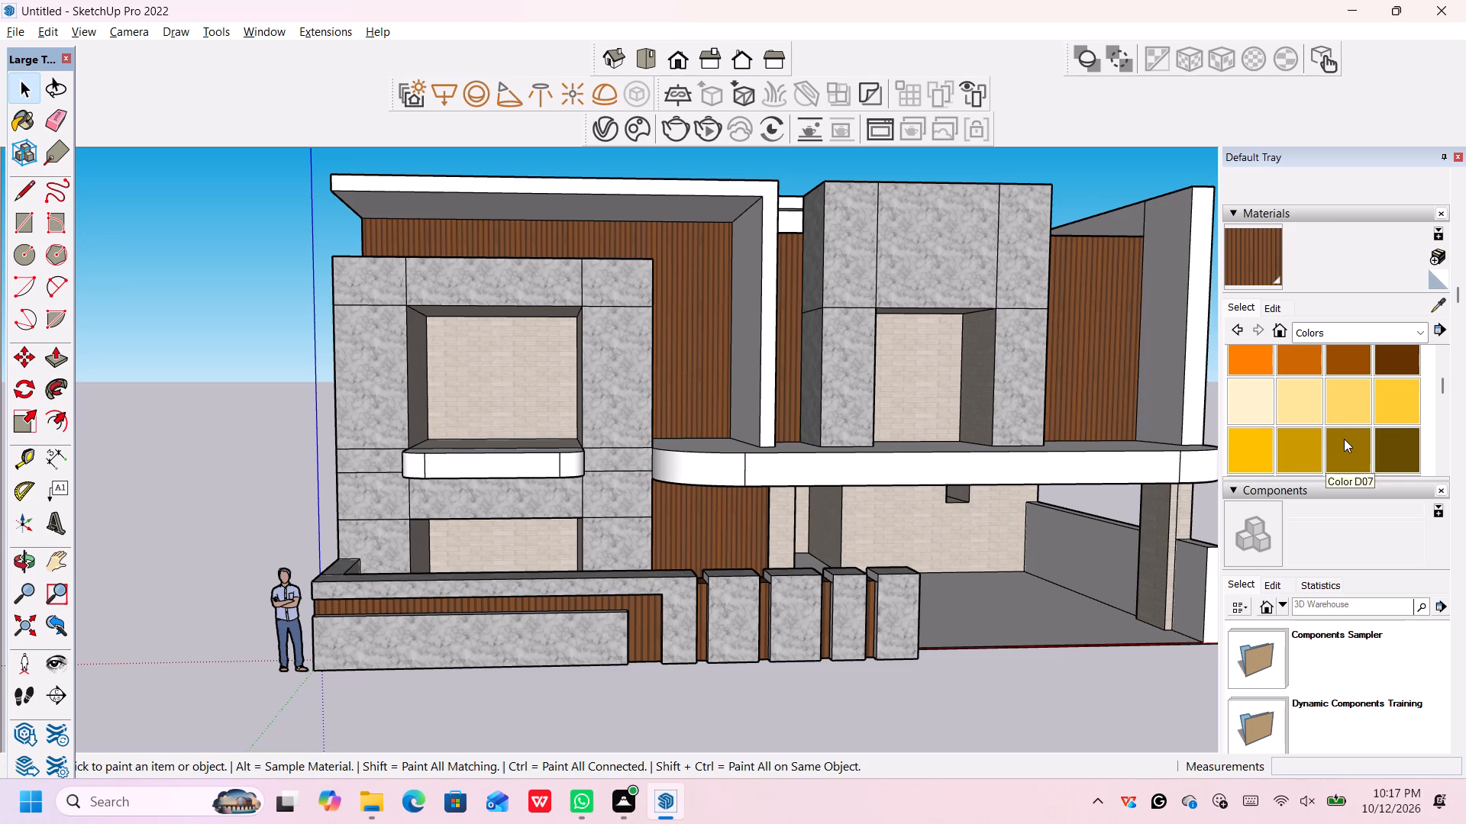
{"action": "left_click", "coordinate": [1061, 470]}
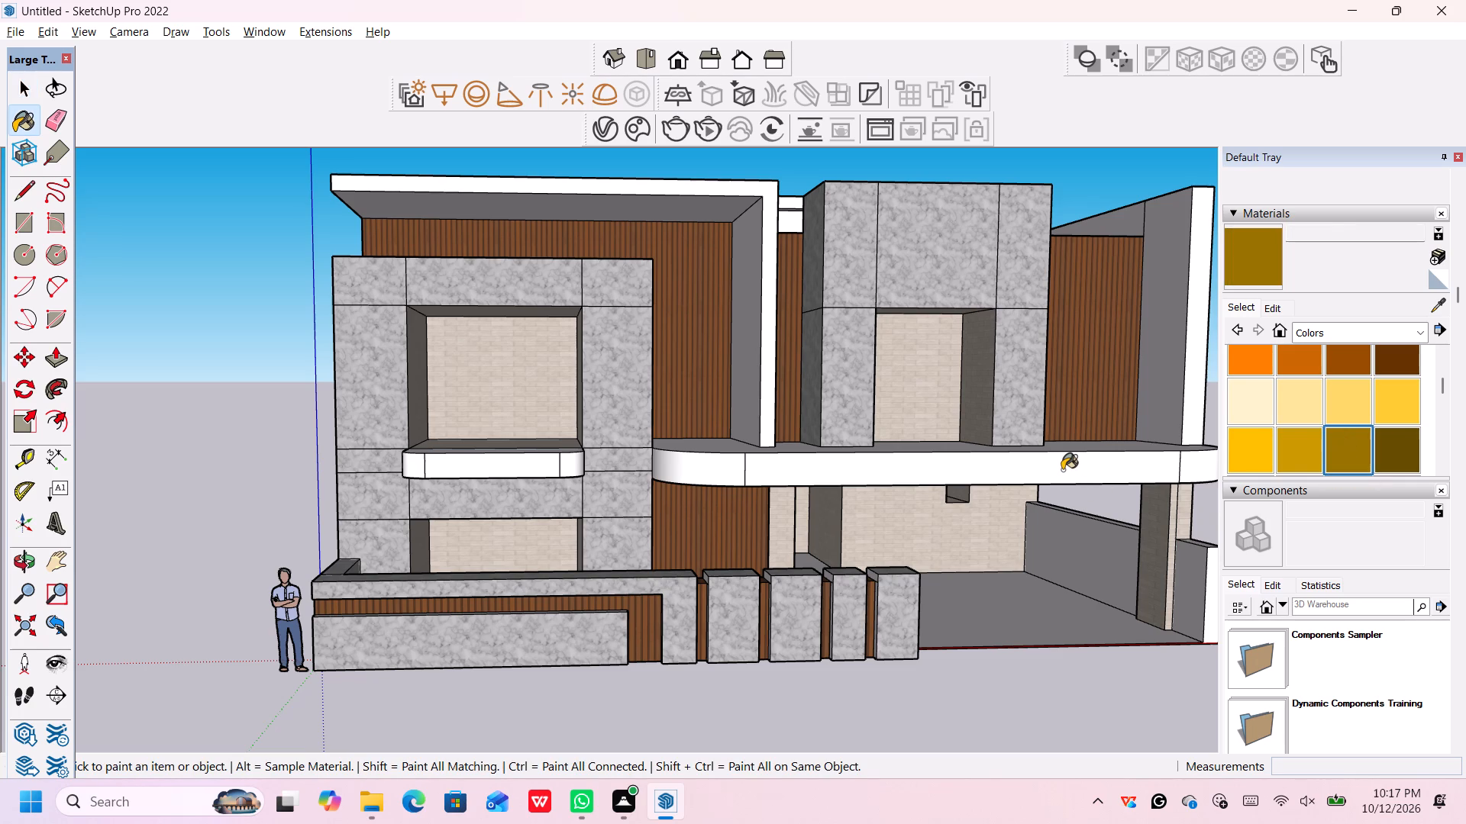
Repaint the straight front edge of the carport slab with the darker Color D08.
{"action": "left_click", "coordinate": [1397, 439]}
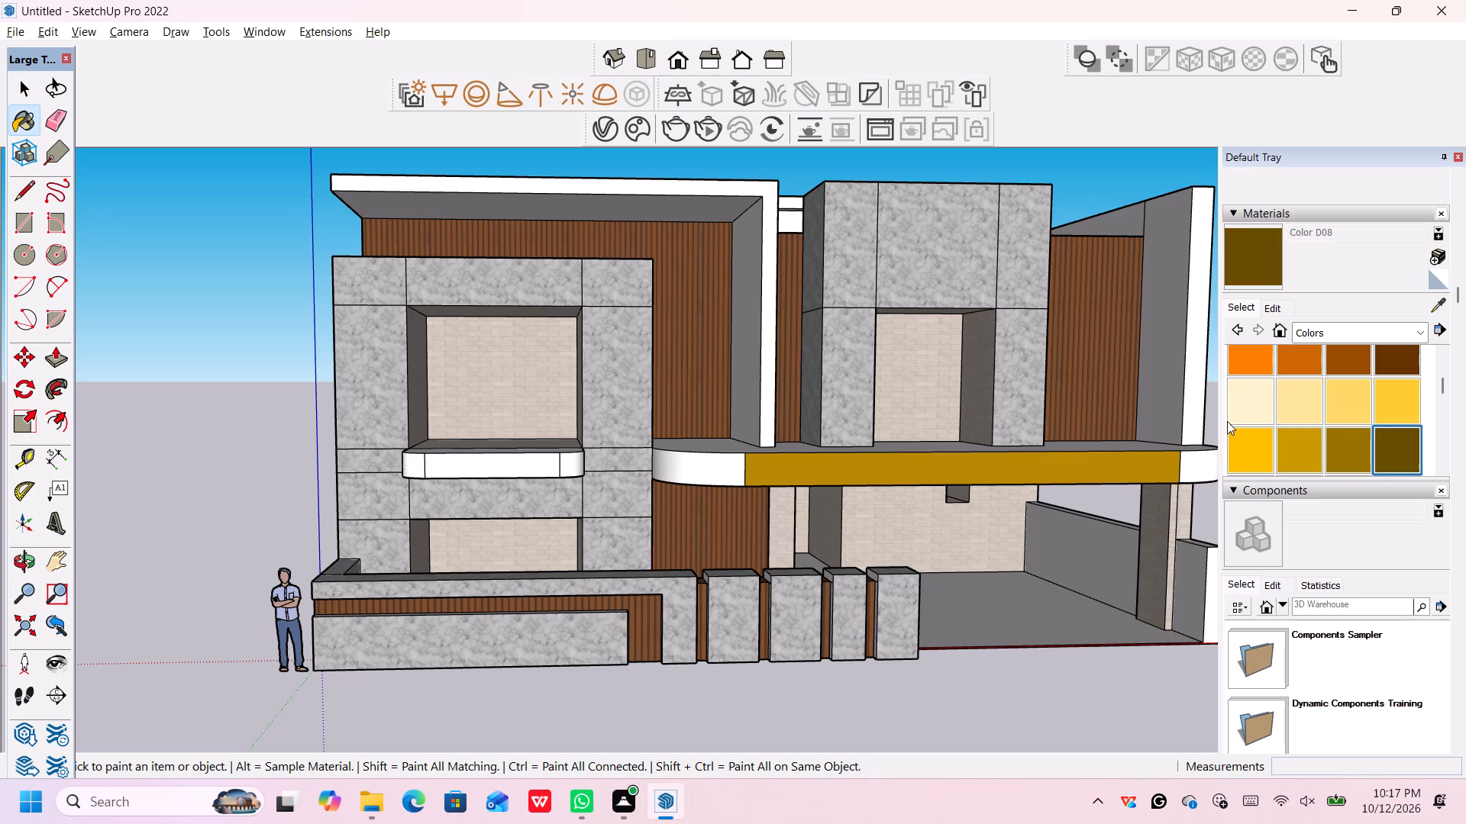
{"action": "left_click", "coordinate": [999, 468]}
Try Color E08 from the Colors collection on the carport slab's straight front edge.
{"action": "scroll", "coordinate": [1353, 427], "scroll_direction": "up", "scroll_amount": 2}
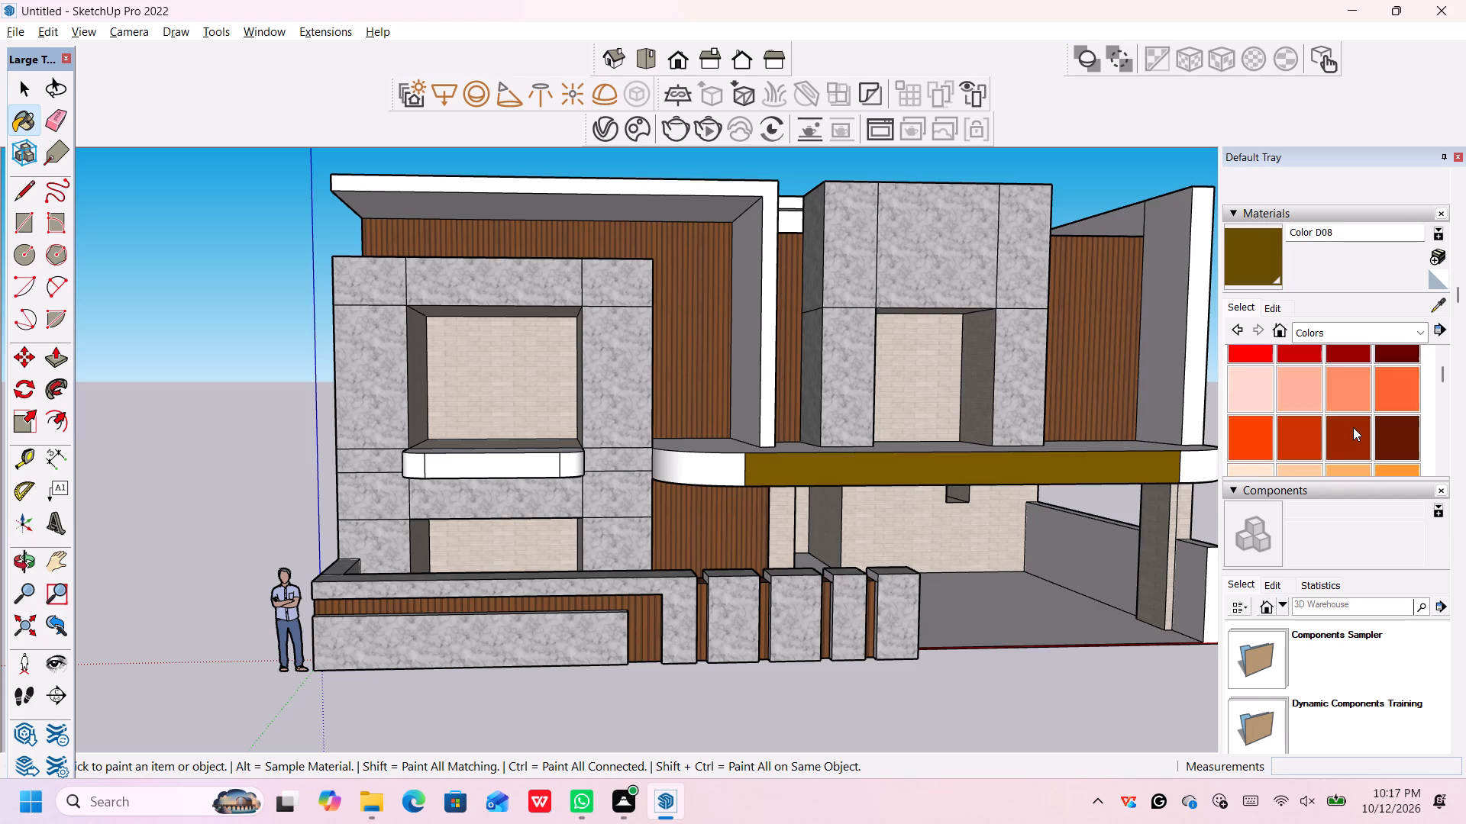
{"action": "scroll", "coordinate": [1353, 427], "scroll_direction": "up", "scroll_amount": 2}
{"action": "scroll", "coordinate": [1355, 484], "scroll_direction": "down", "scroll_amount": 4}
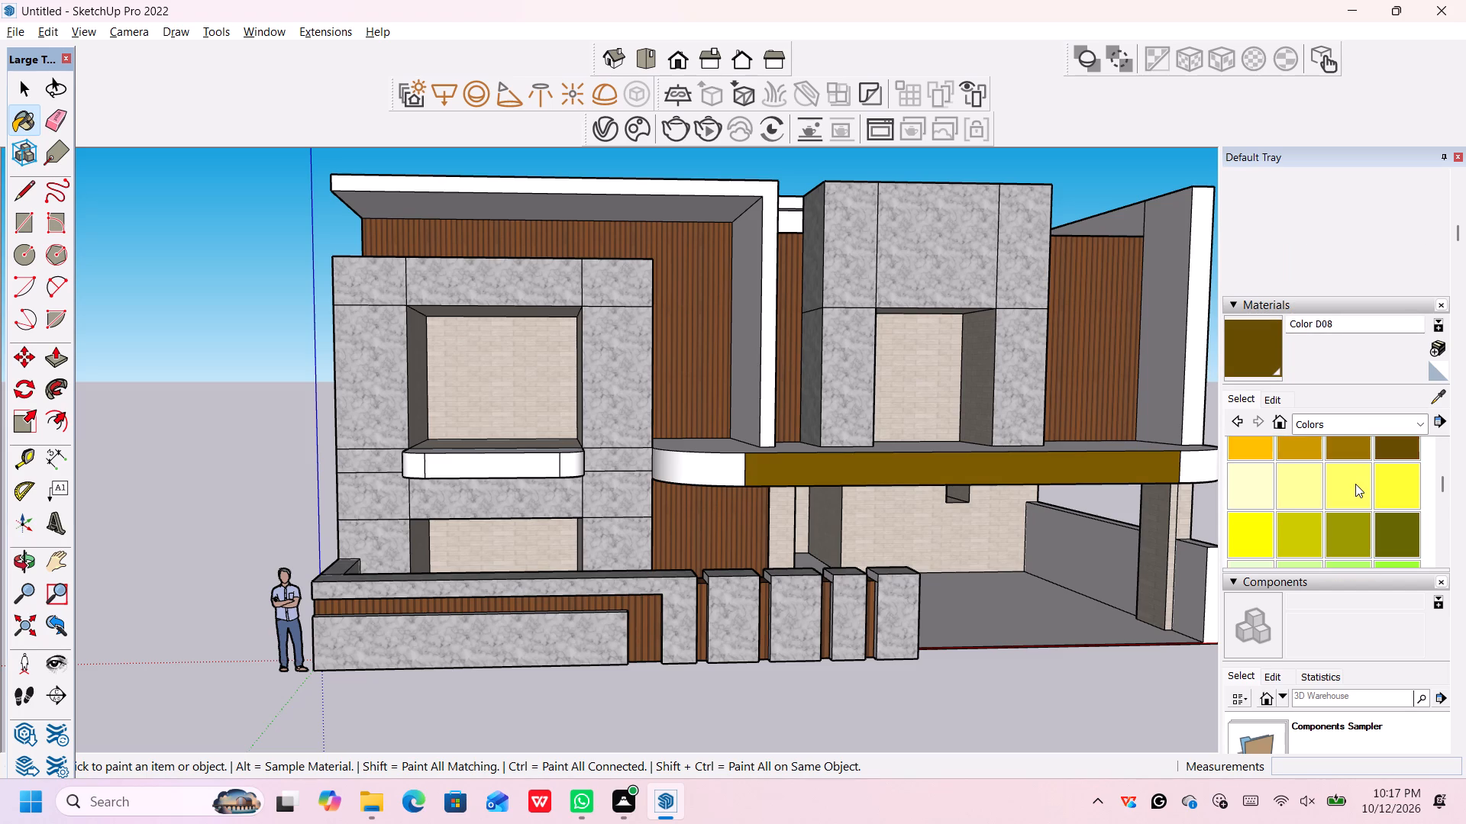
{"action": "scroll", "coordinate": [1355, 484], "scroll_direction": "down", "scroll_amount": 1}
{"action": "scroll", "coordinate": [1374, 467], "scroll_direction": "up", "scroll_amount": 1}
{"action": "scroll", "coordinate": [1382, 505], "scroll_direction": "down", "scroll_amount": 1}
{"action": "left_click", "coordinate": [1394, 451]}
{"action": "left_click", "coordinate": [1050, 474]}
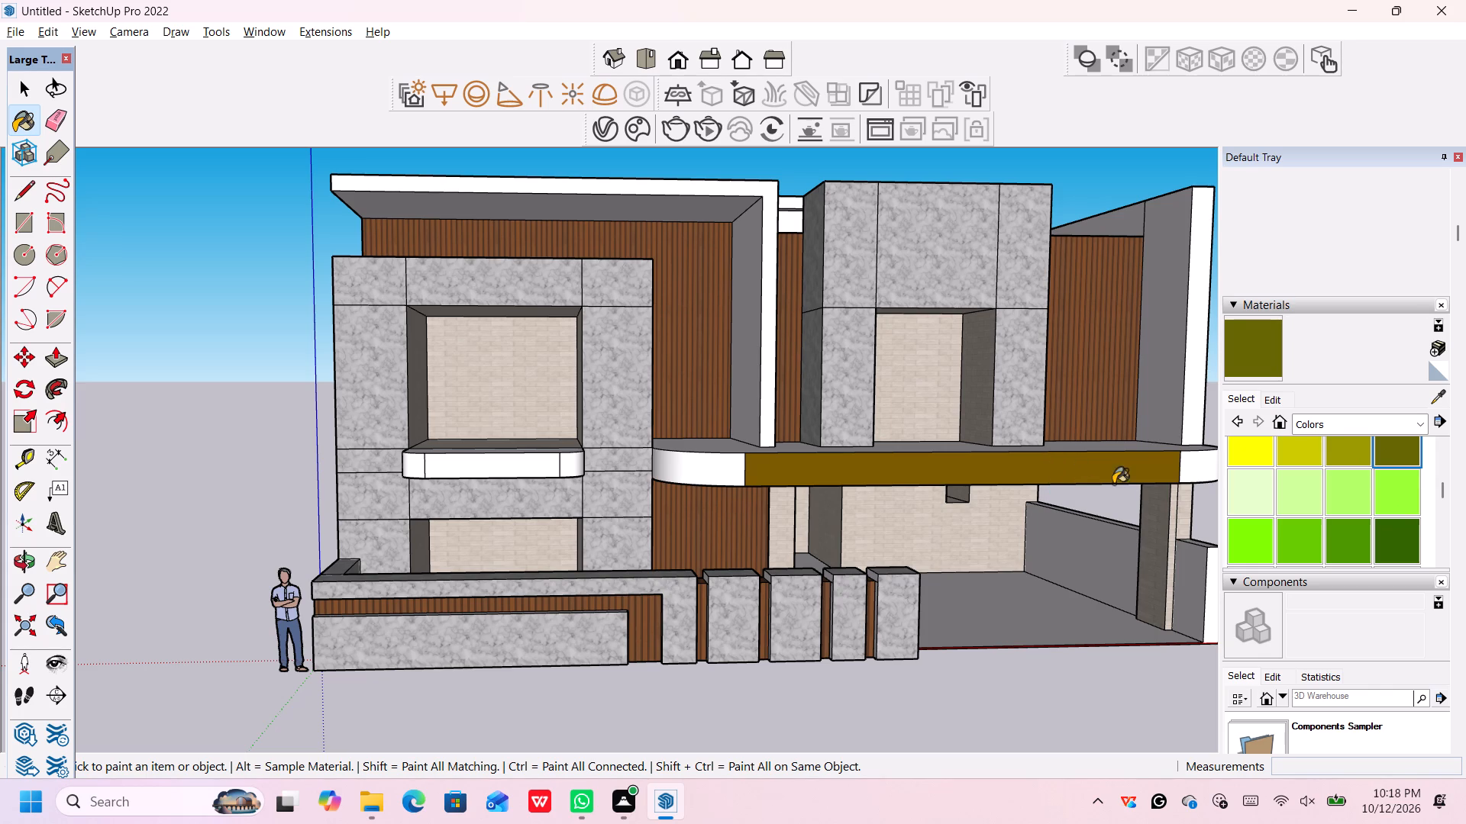
Paint the carport slab's straight front edge with 0040_Peru from the Colors-Named collection.
{"action": "left_click", "coordinate": [1366, 423]}
{"action": "left_click", "coordinate": [1354, 501]}
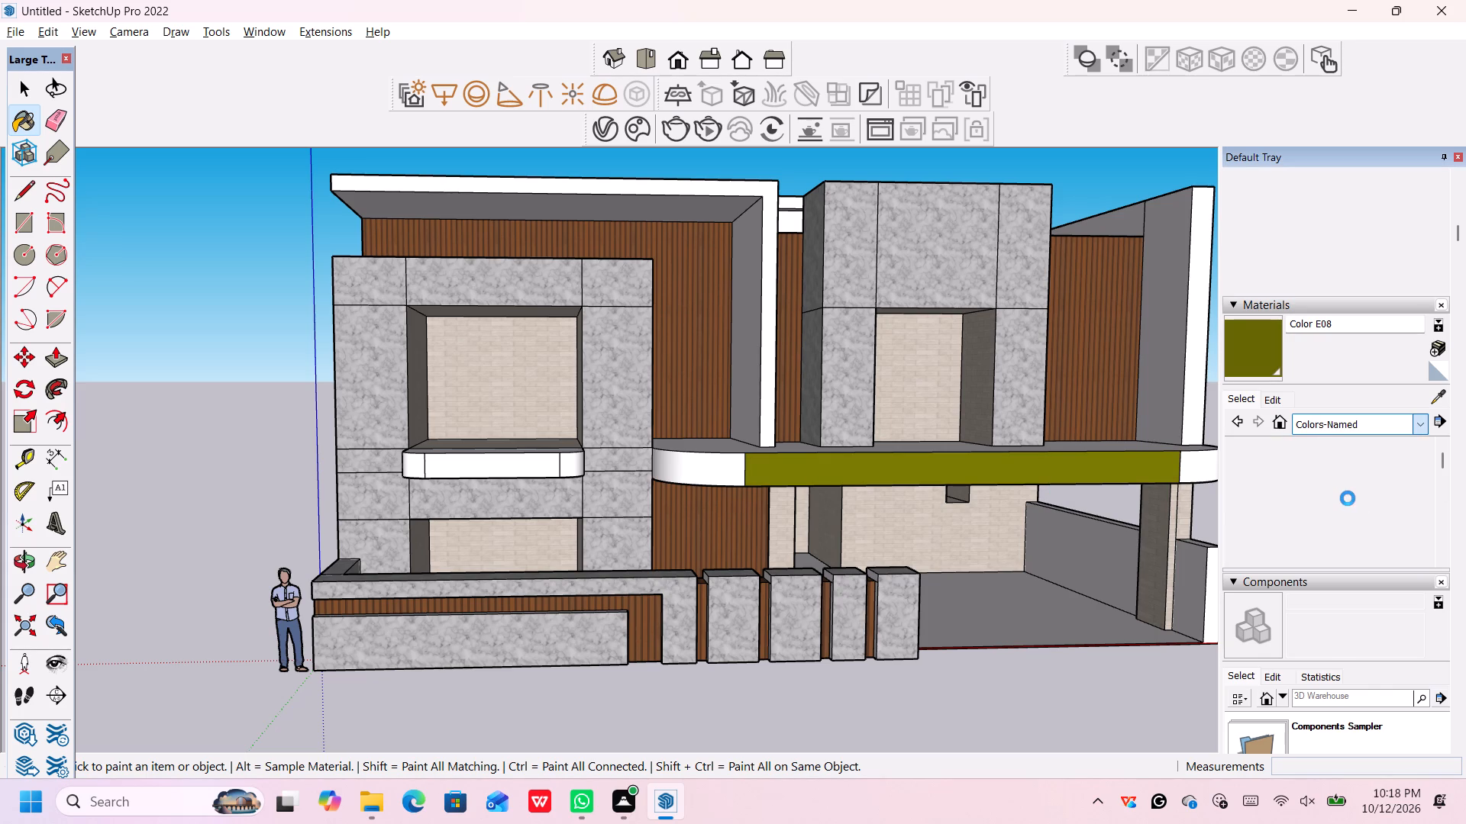
{"action": "scroll", "coordinate": [1348, 485], "scroll_direction": "down", "scroll_amount": 3}
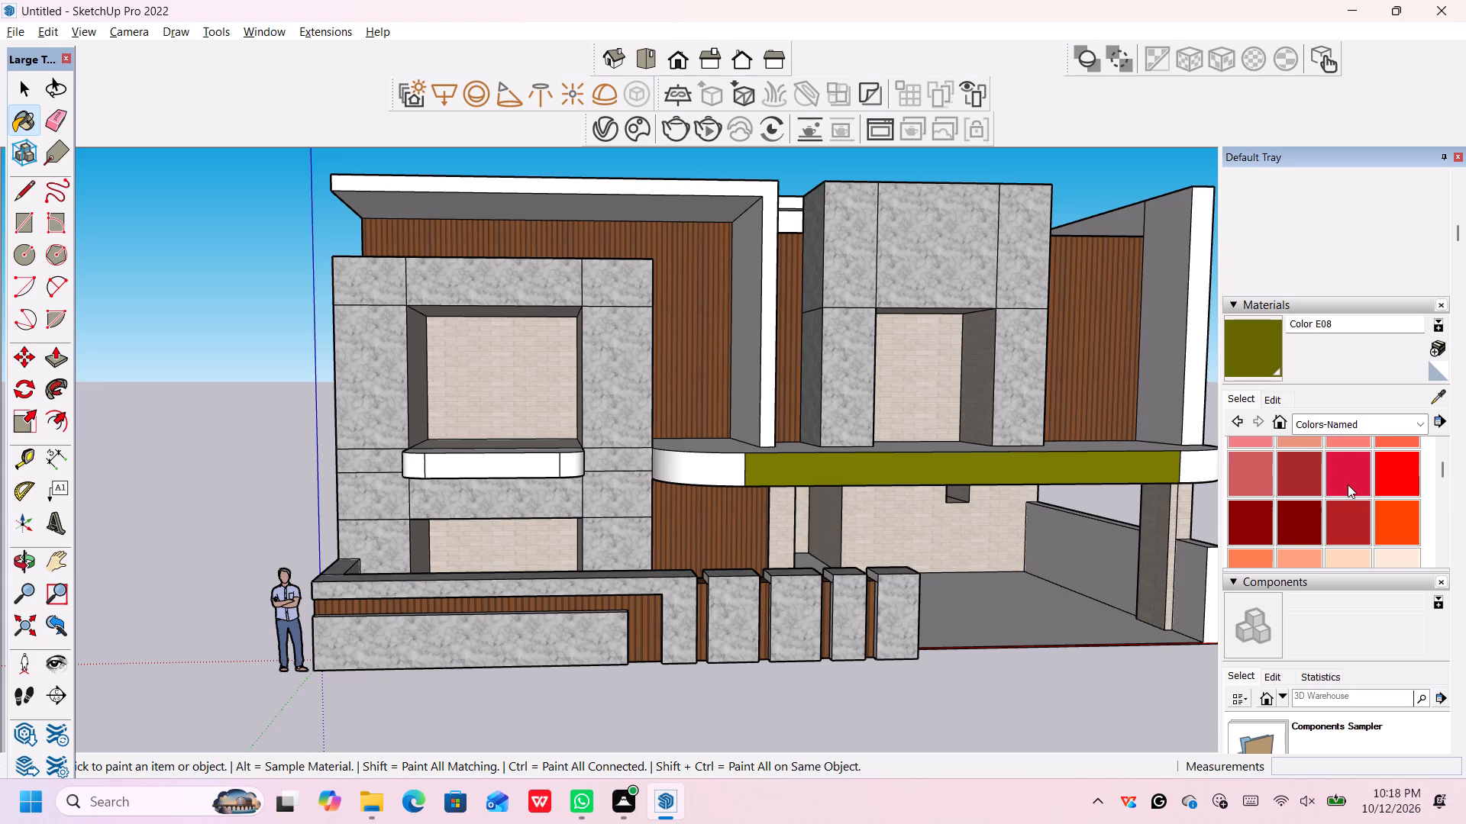
{"action": "scroll", "coordinate": [1348, 484], "scroll_direction": "down", "scroll_amount": 4}
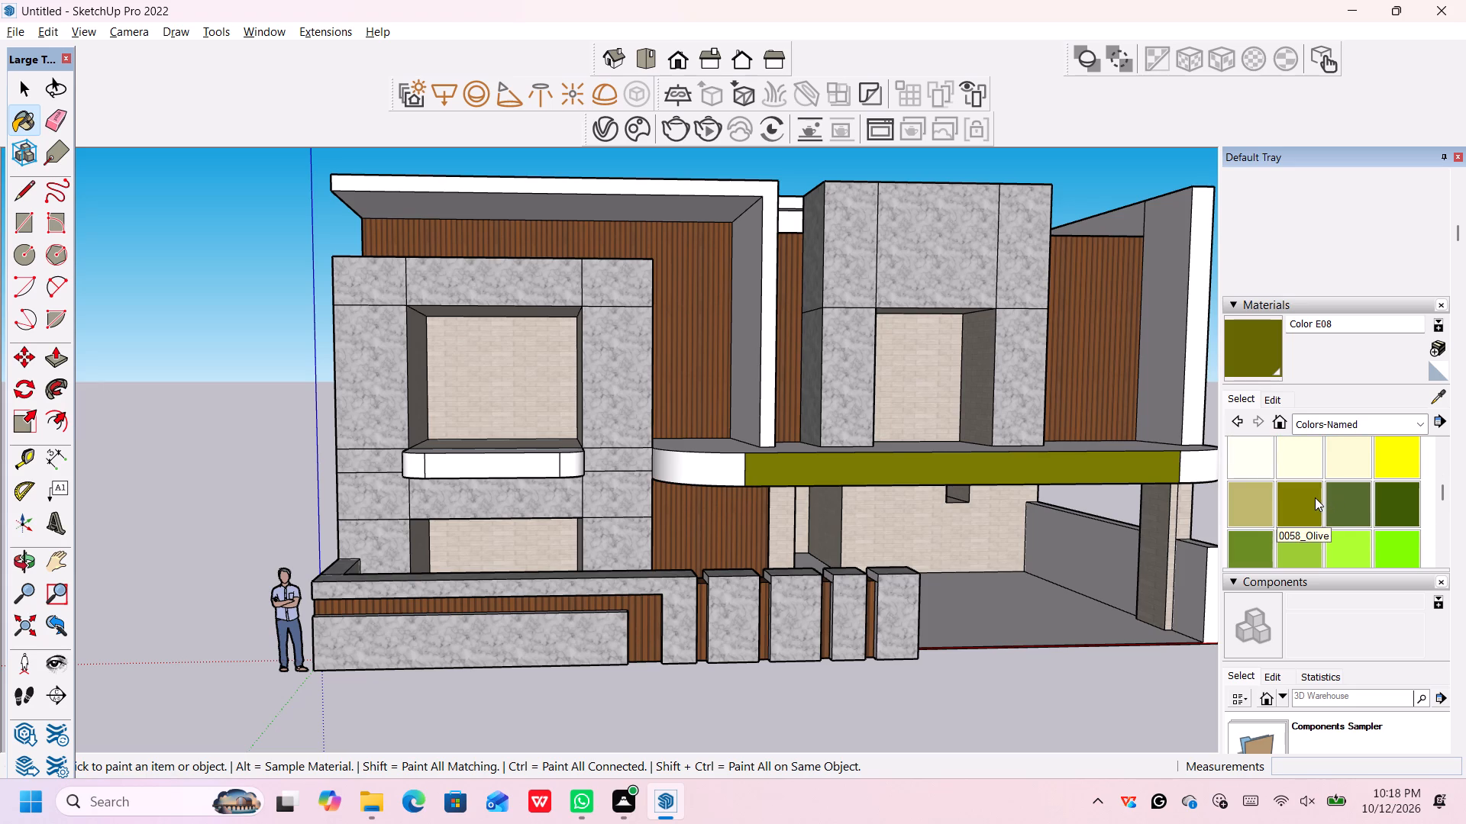
{"action": "scroll", "coordinate": [1315, 497], "scroll_direction": "down", "scroll_amount": 4}
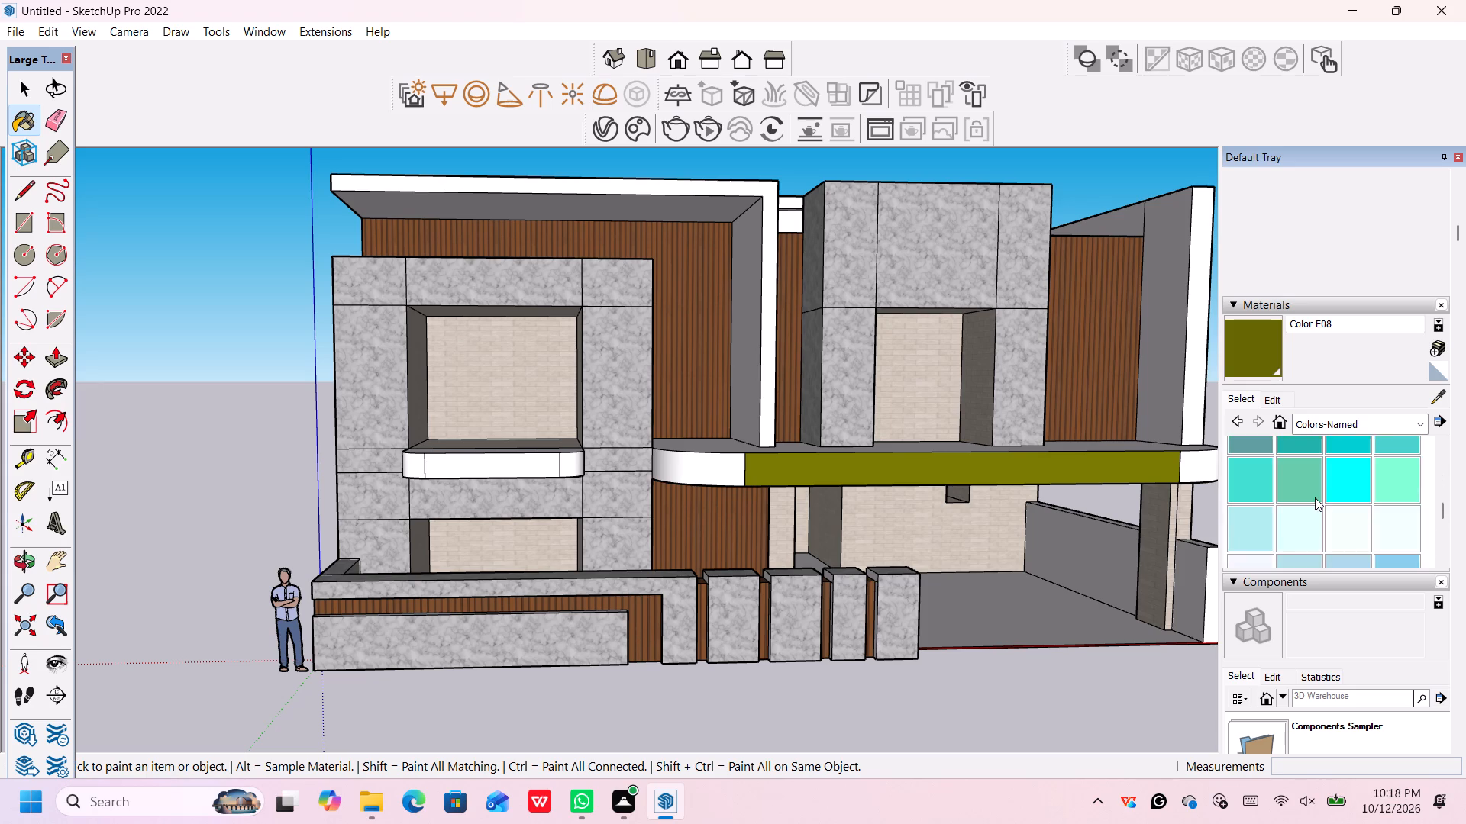
{"action": "scroll", "coordinate": [1315, 497], "scroll_direction": "down", "scroll_amount": 1}
{"action": "scroll", "coordinate": [1315, 497], "scroll_direction": "up", "scroll_amount": 2}
{"action": "scroll", "coordinate": [1315, 497], "scroll_direction": "down", "scroll_amount": 4}
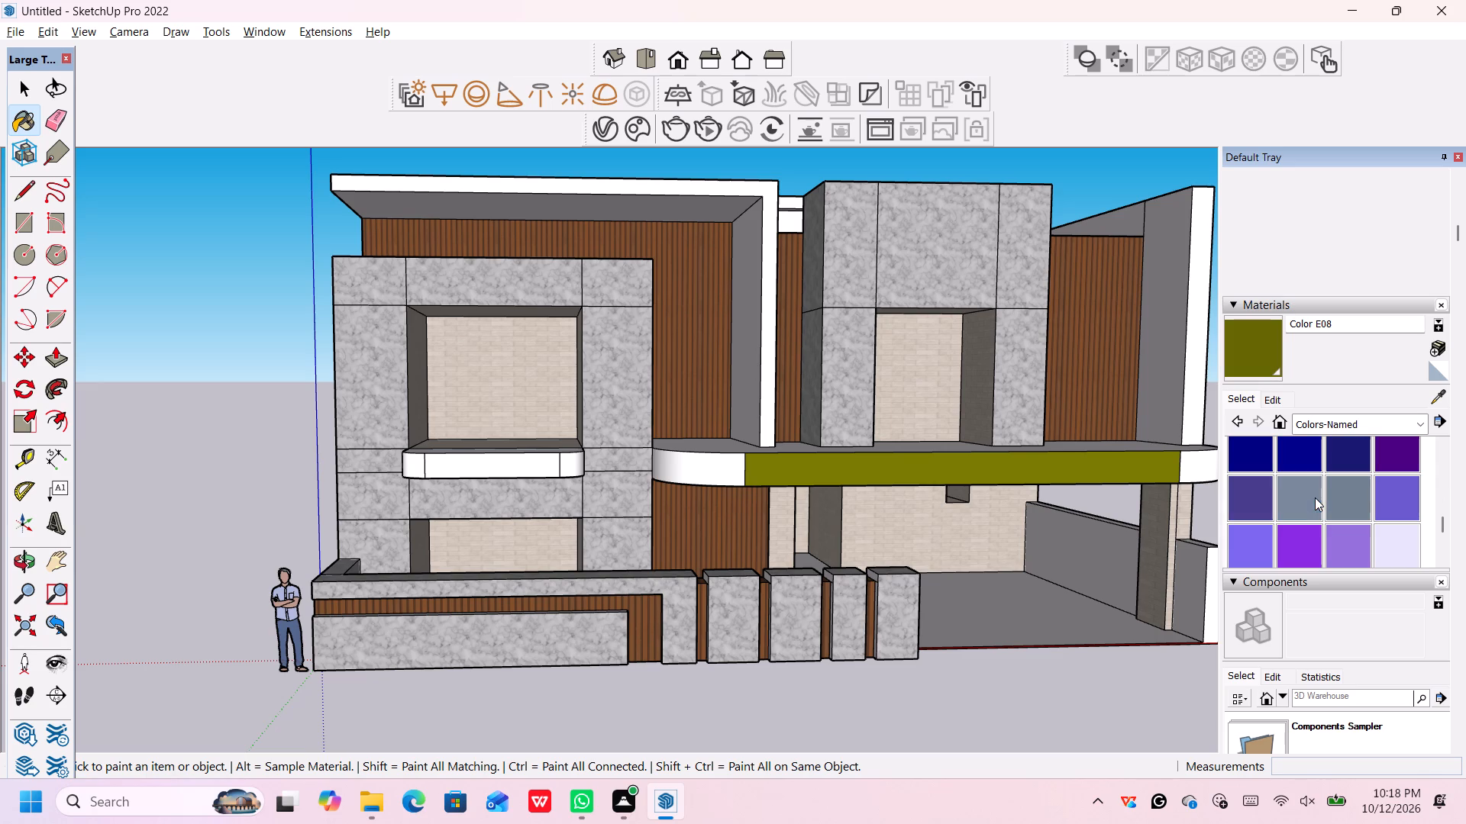
{"action": "scroll", "coordinate": [1315, 496], "scroll_direction": "down", "scroll_amount": 2}
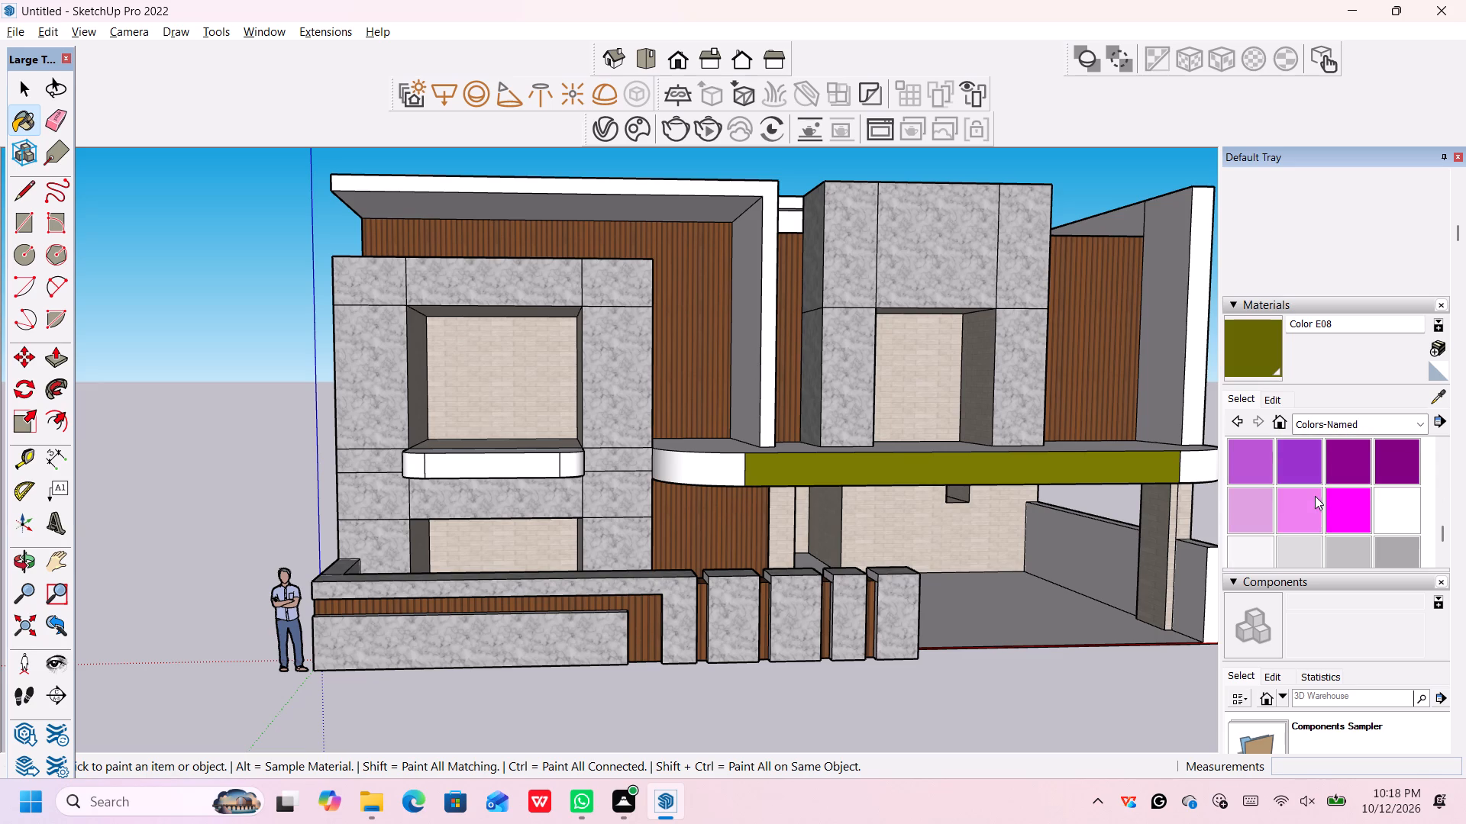
{"action": "scroll", "coordinate": [1316, 495], "scroll_direction": "up", "scroll_amount": 1}
{"action": "scroll", "coordinate": [1316, 495], "scroll_direction": "down", "scroll_amount": 3}
{"action": "scroll", "coordinate": [1316, 495], "scroll_direction": "up", "scroll_amount": 7}
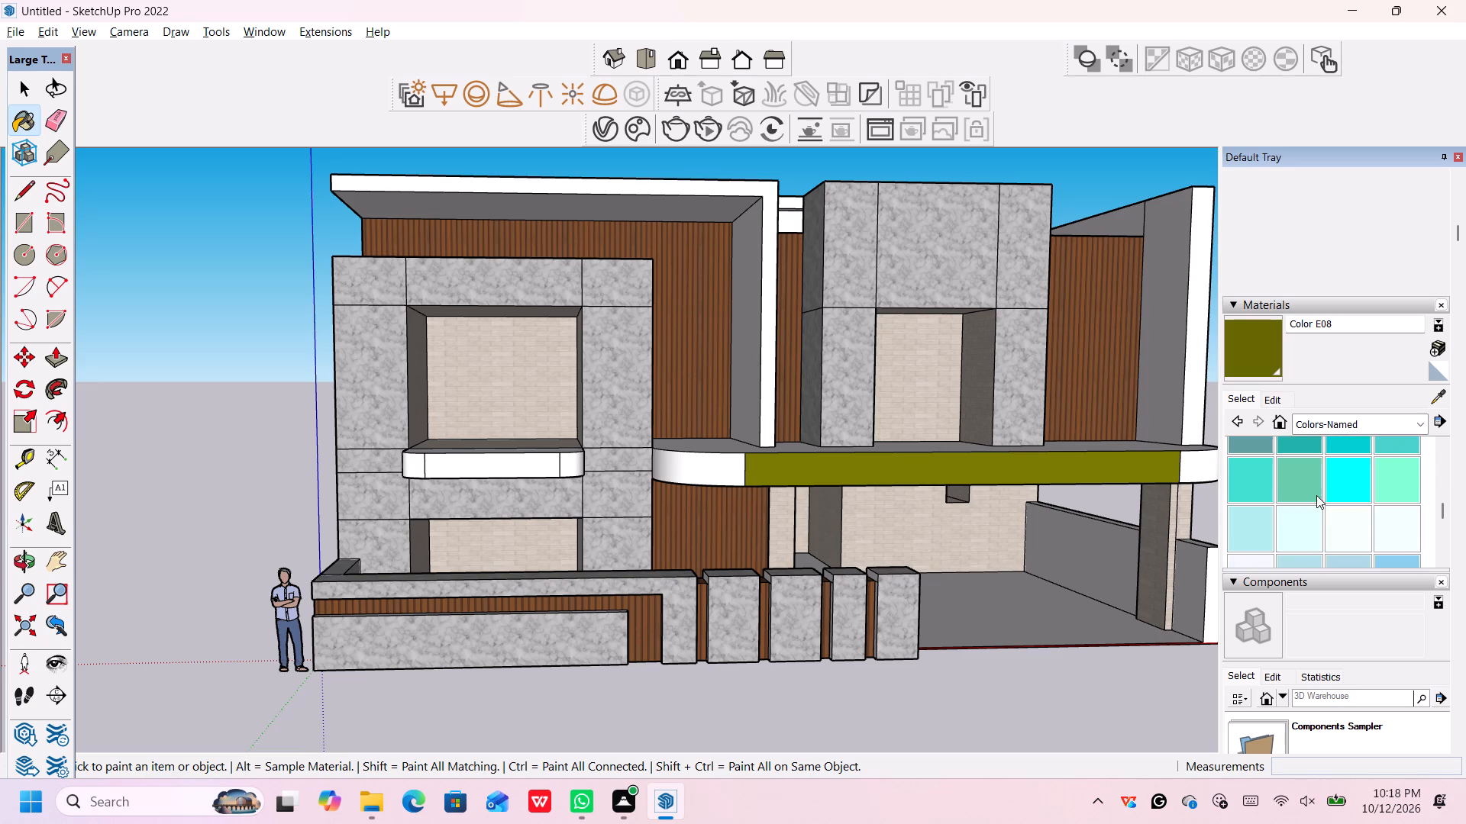
{"action": "scroll", "coordinate": [1316, 495], "scroll_direction": "up", "scroll_amount": 6}
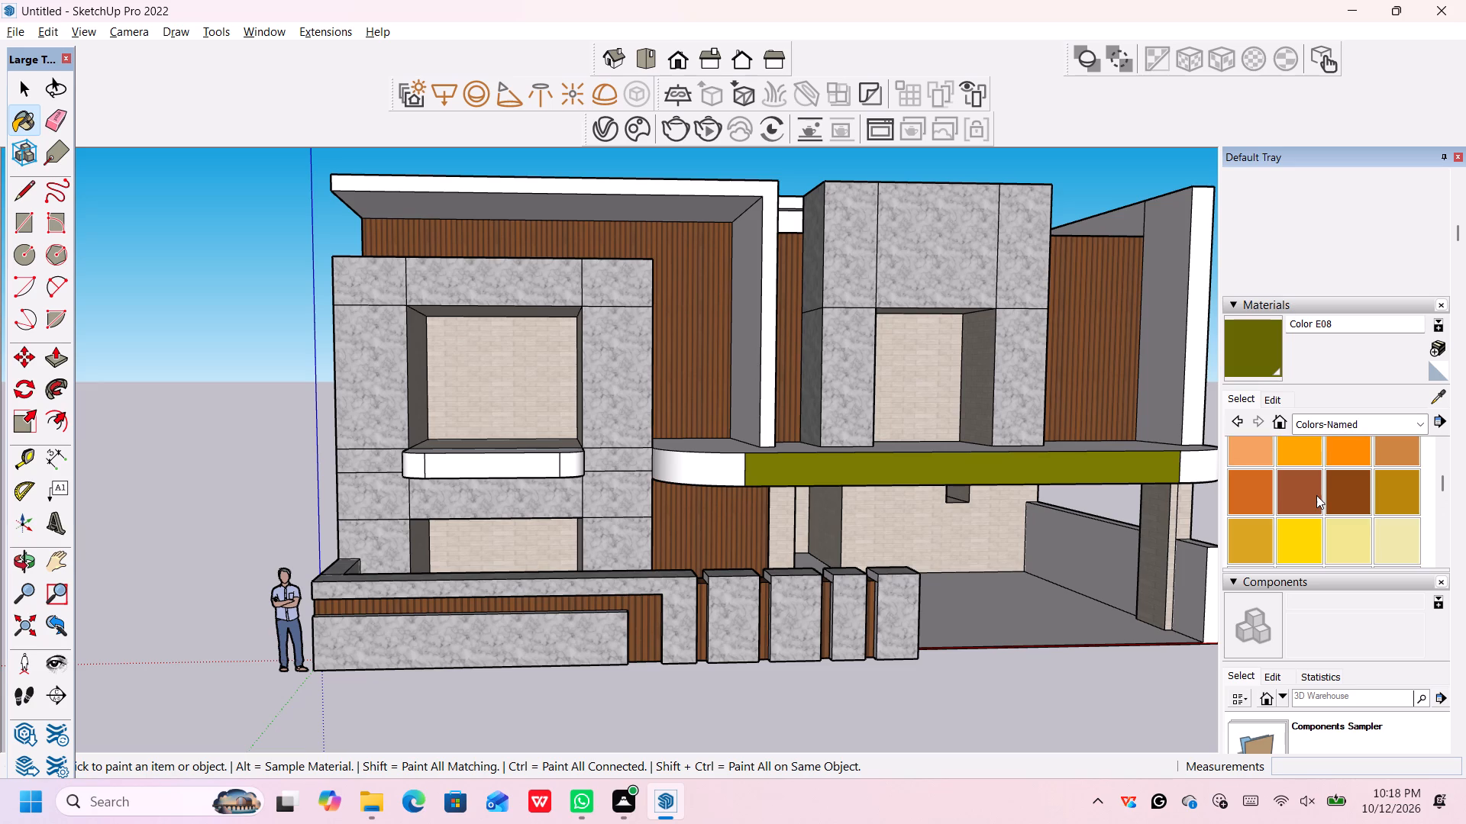
{"action": "scroll", "coordinate": [1355, 484], "scroll_direction": "up", "scroll_amount": 1}
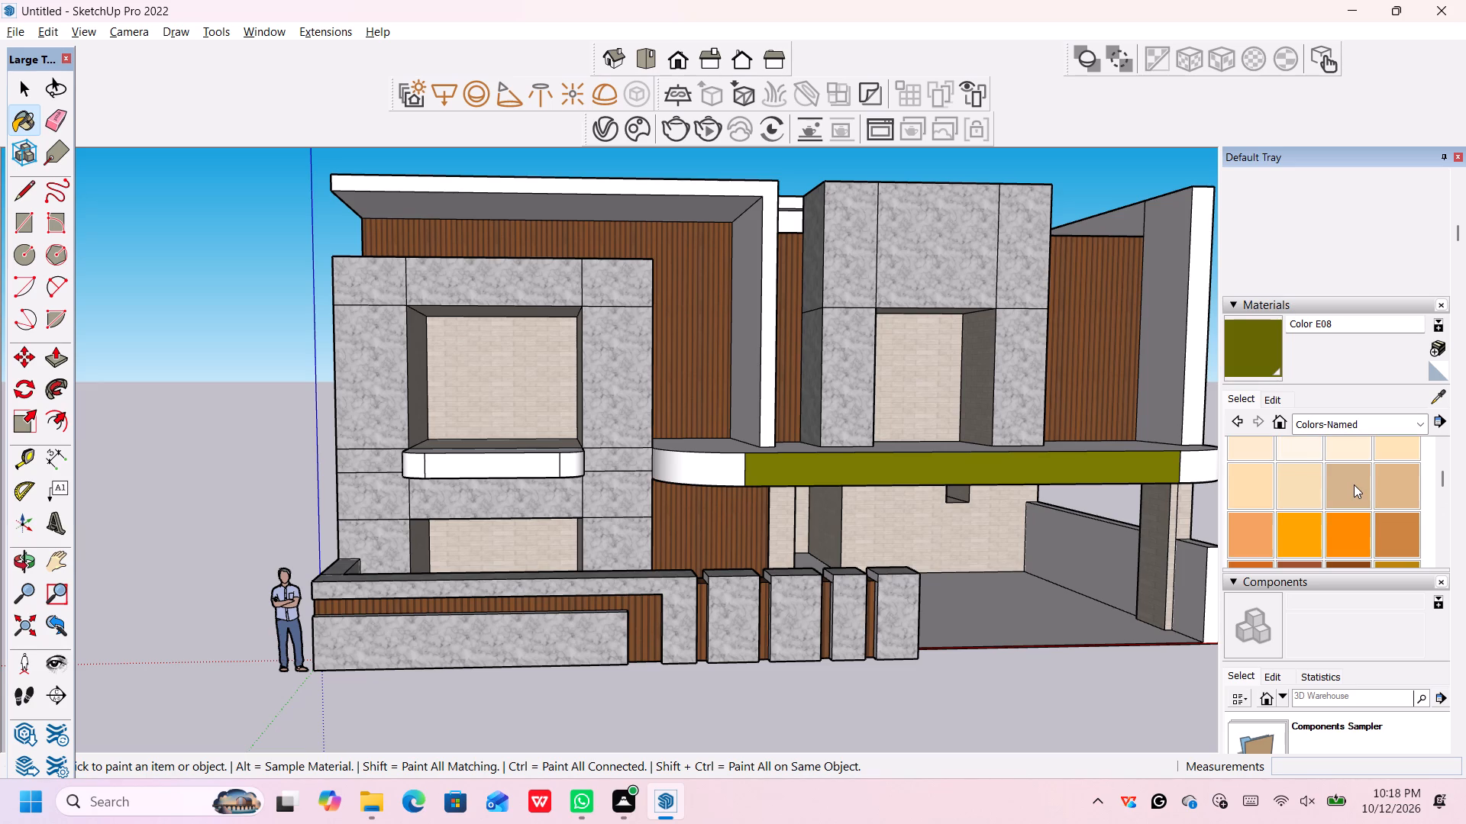
{"action": "scroll", "coordinate": [1354, 484], "scroll_direction": "down", "scroll_amount": 1}
{"action": "left_click", "coordinate": [1403, 452]}
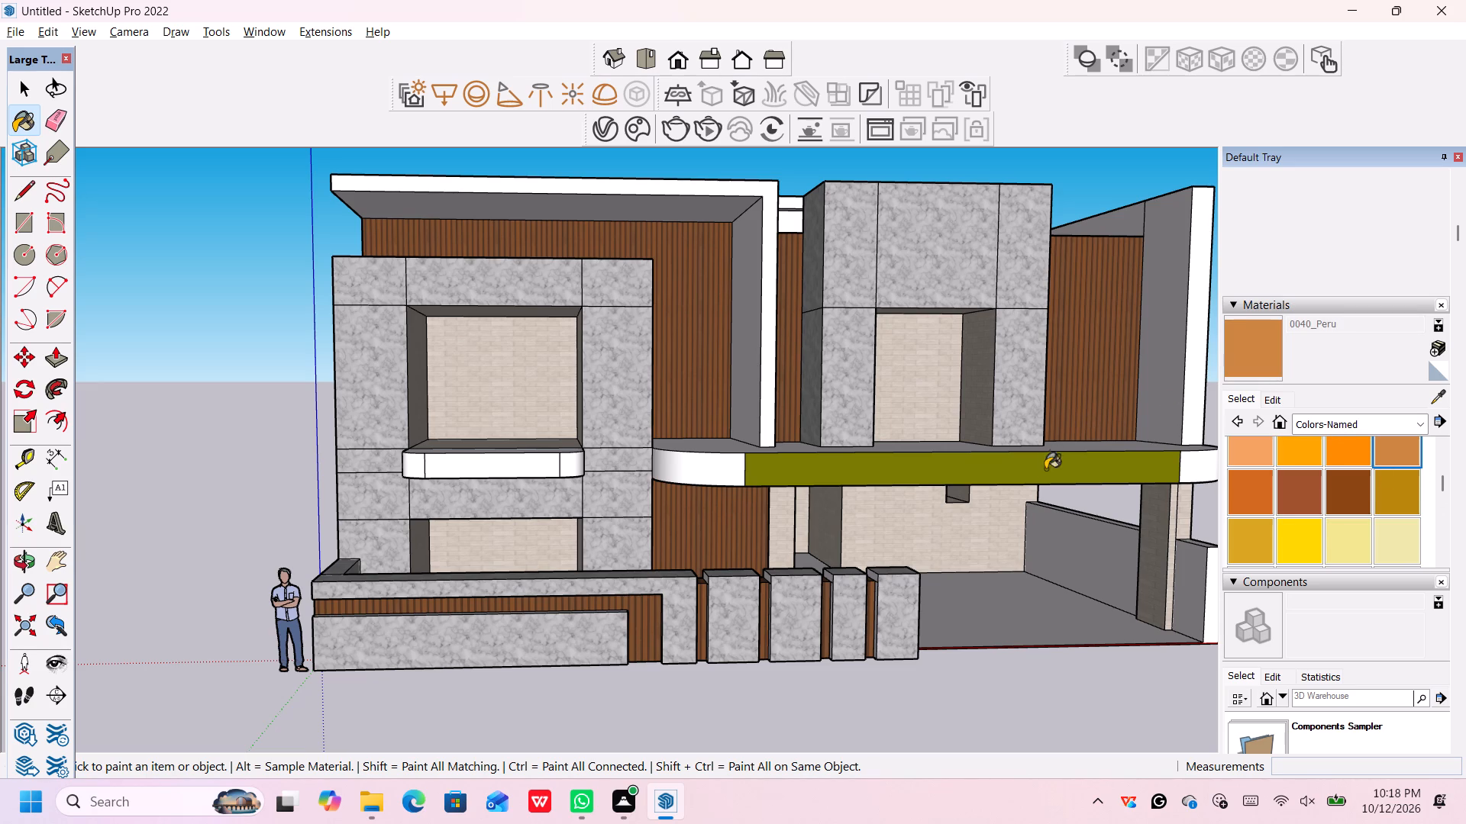
{"action": "left_click", "coordinate": [1041, 482]}
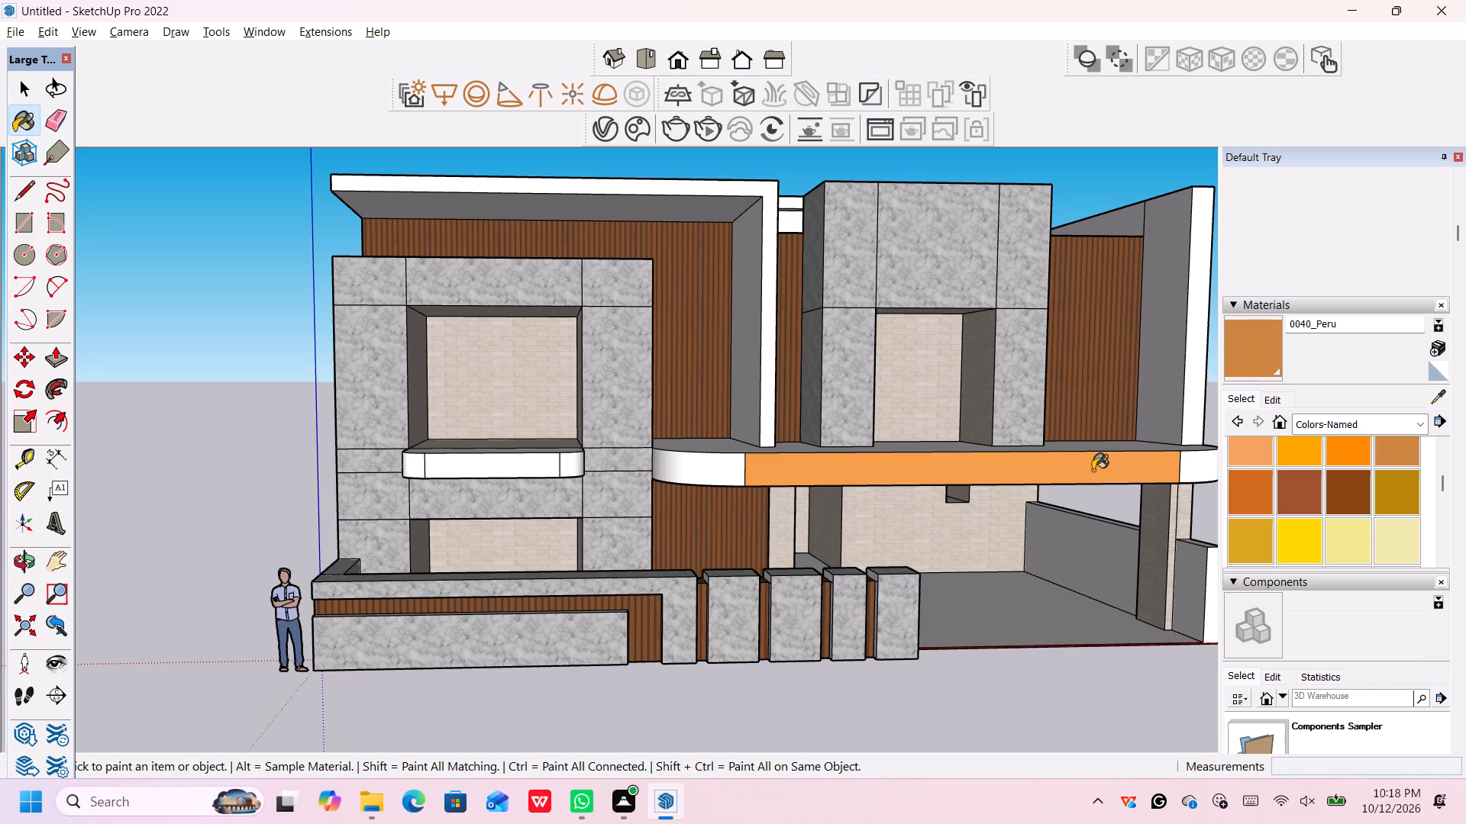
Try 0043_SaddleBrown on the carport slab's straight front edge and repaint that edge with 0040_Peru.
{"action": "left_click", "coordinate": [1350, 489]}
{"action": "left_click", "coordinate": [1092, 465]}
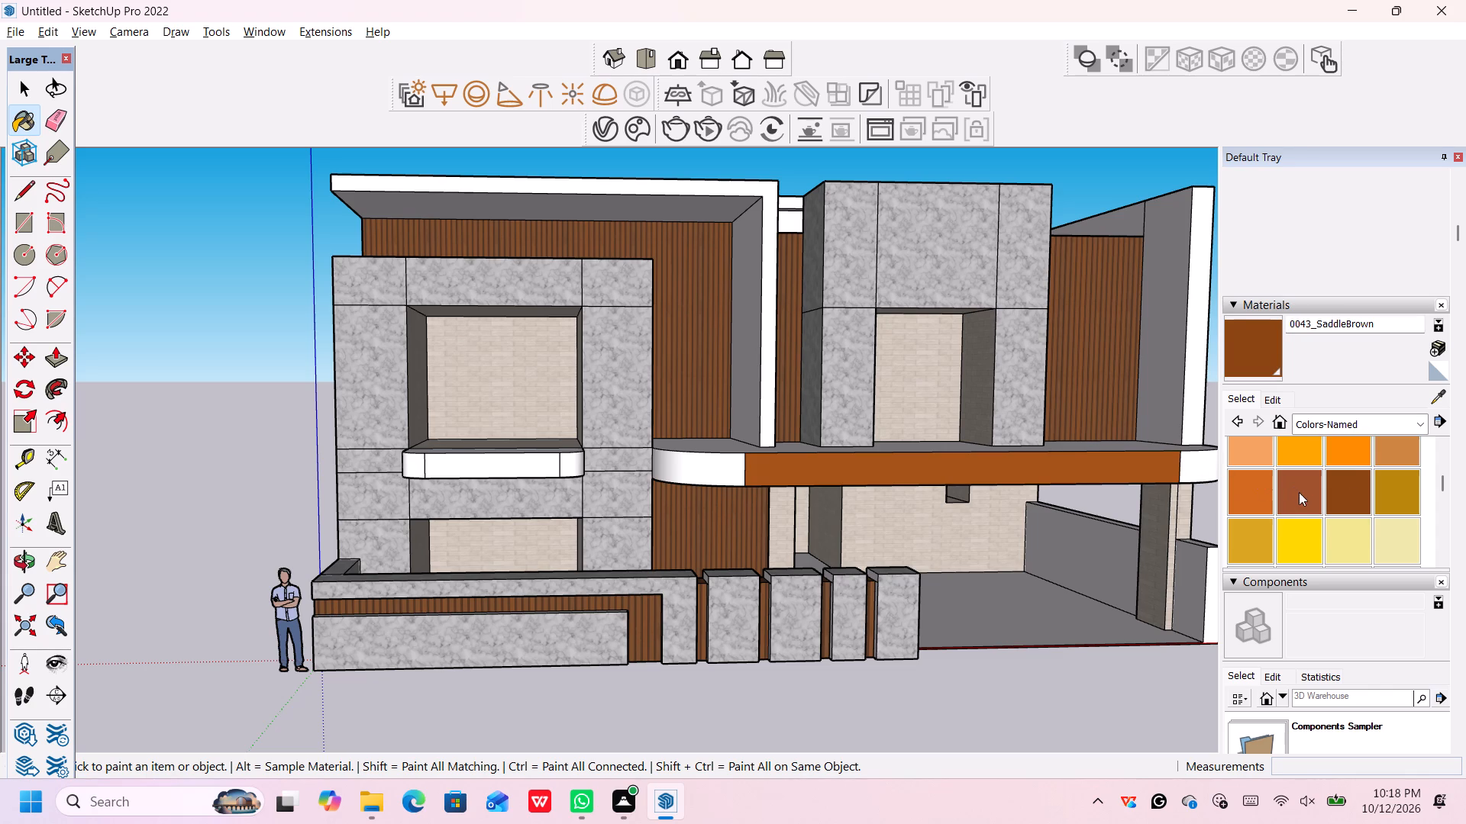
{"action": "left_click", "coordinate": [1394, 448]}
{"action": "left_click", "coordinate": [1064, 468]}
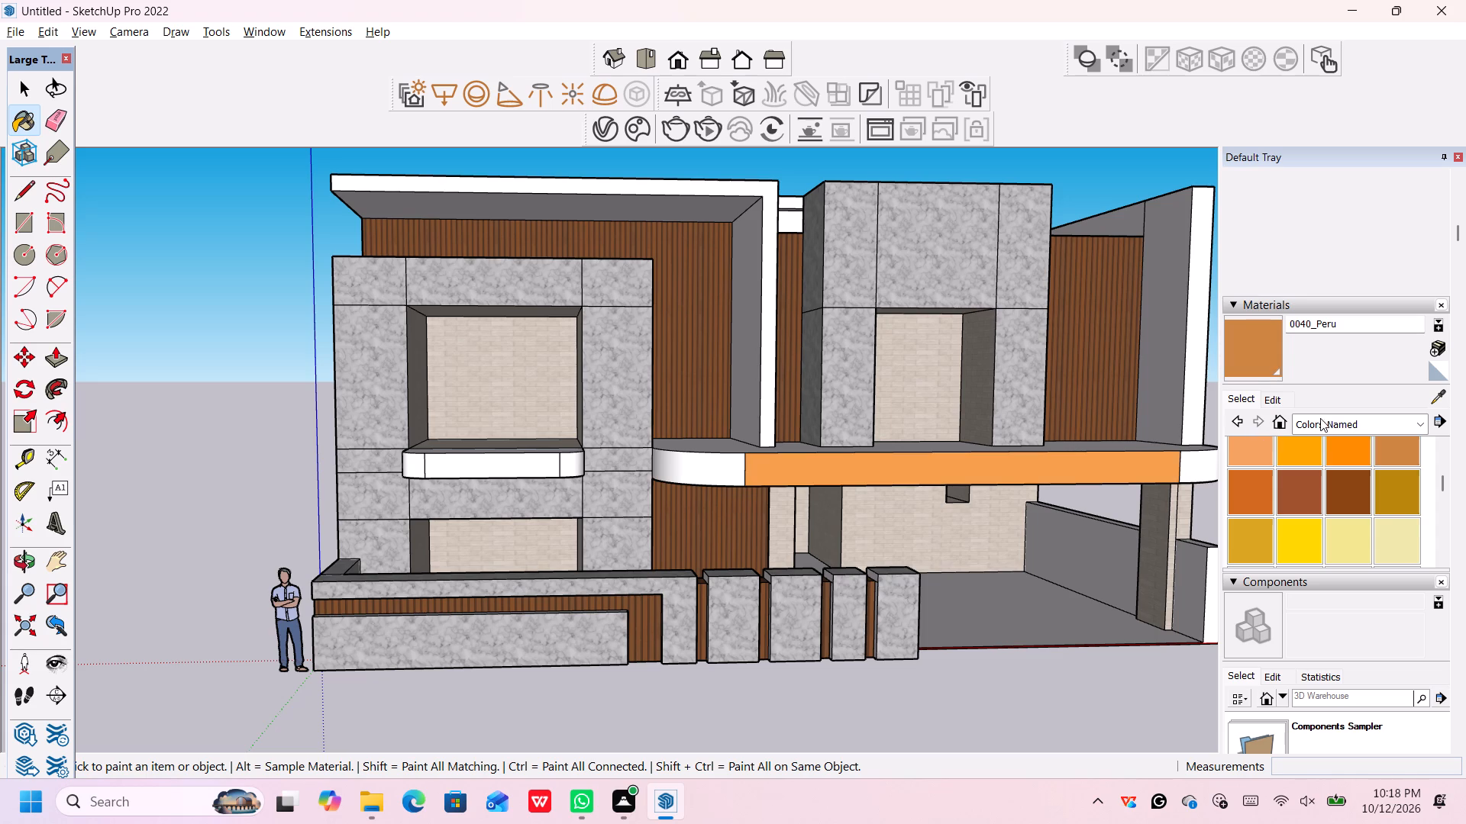
Lower the brightness of the 0040_Peru material on the color wheel to a dark brown close to the Beadboard.
{"action": "left_click", "coordinate": [1281, 399]}
{"action": "left_click_drag", "start_coordinate": [1319, 477], "coordinate": [1319, 478]}
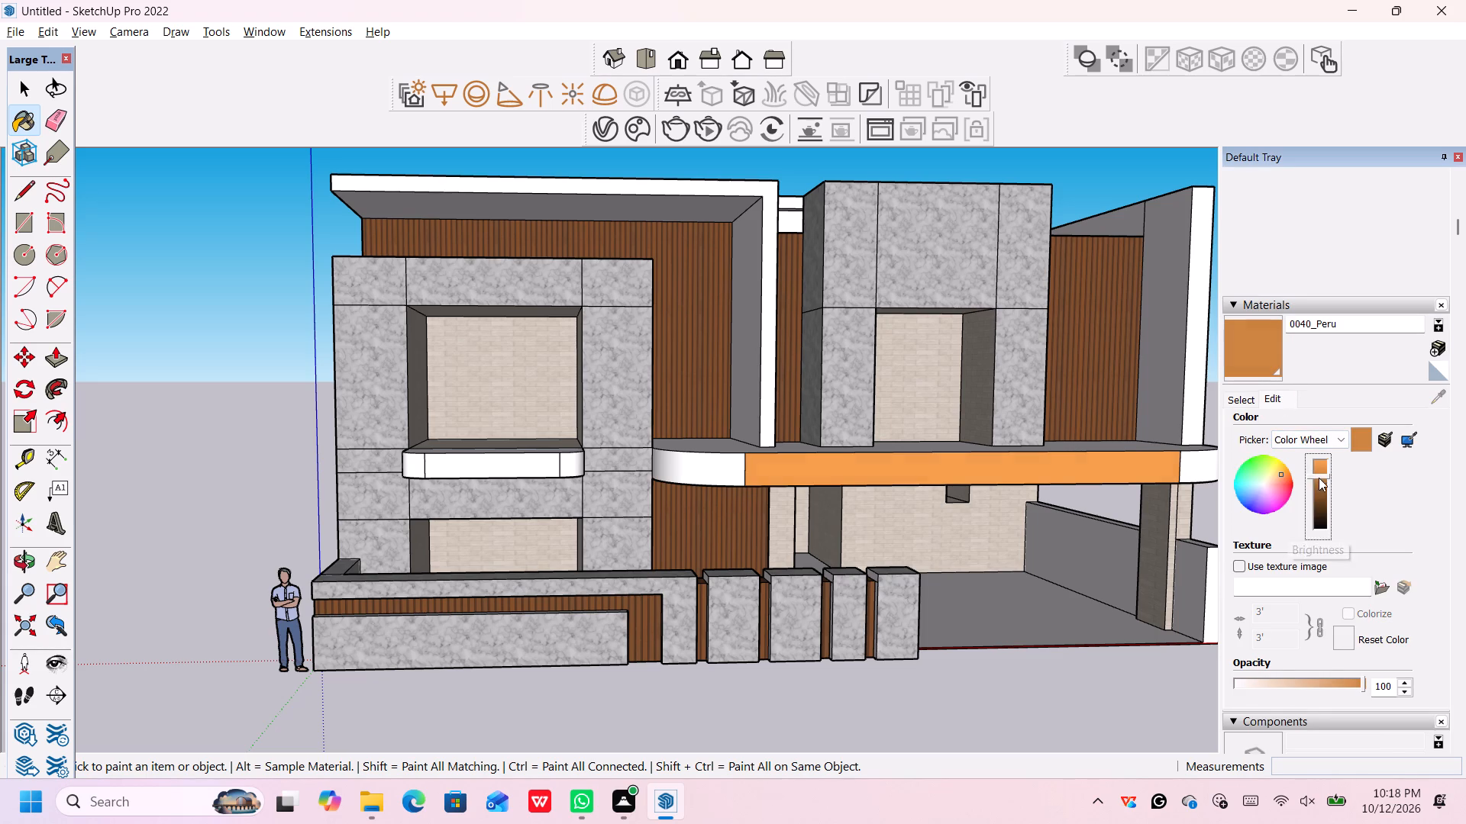
{"action": "left_click_drag", "start_coordinate": [1319, 478], "coordinate": [1322, 495]}
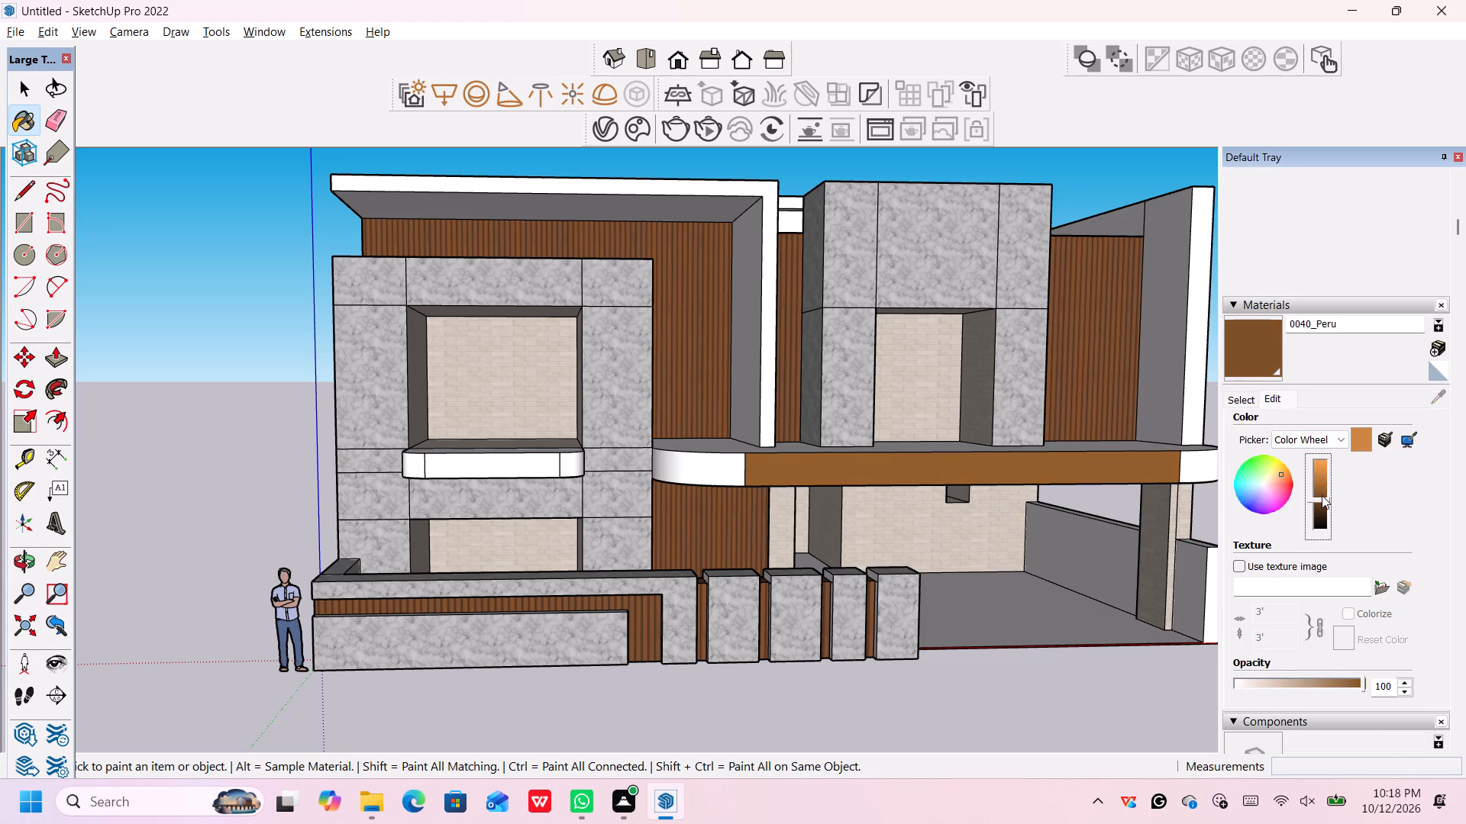
{"action": "left_click_drag", "start_coordinate": [1322, 495], "coordinate": [1322, 495]}
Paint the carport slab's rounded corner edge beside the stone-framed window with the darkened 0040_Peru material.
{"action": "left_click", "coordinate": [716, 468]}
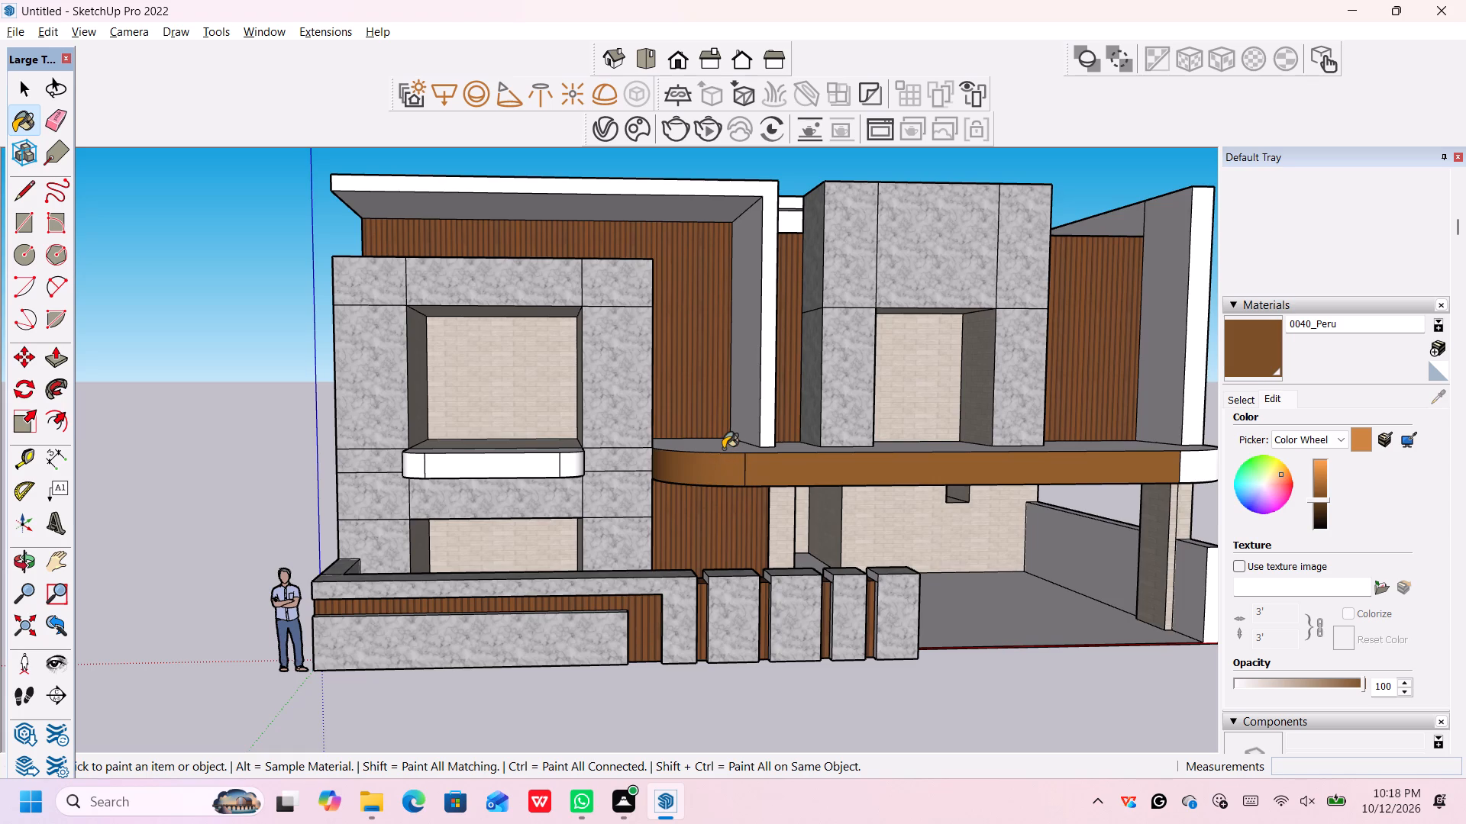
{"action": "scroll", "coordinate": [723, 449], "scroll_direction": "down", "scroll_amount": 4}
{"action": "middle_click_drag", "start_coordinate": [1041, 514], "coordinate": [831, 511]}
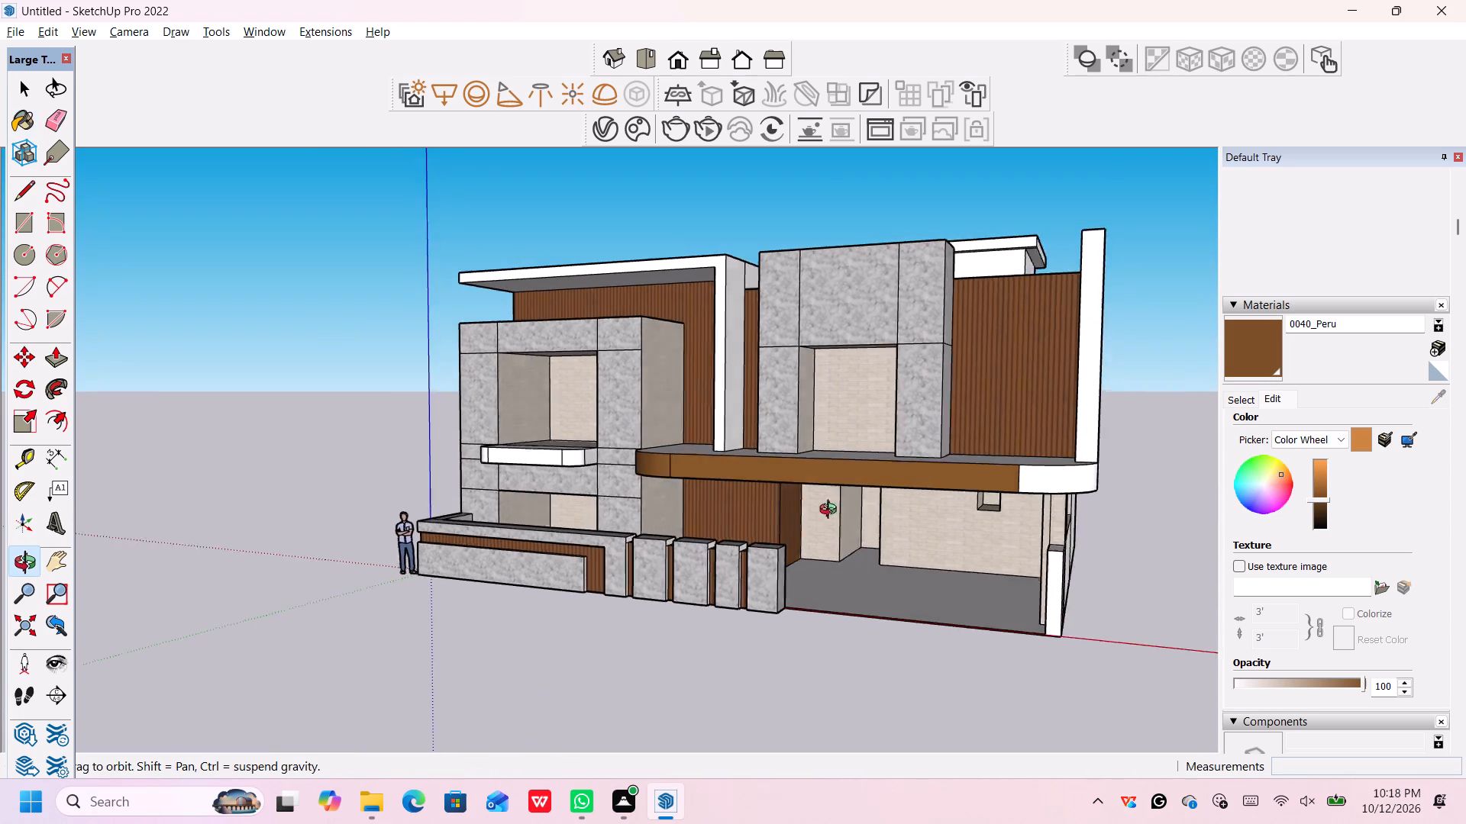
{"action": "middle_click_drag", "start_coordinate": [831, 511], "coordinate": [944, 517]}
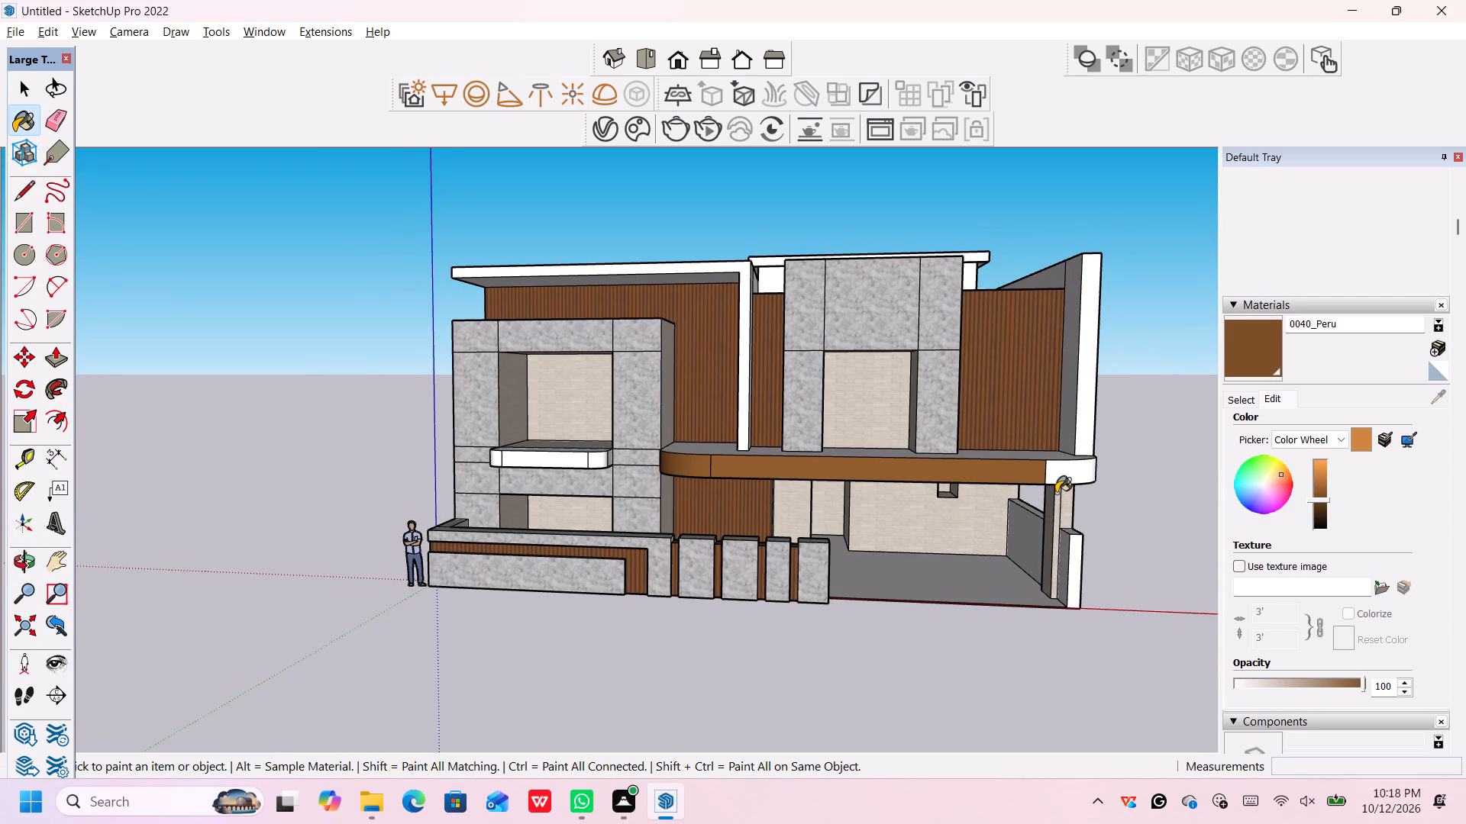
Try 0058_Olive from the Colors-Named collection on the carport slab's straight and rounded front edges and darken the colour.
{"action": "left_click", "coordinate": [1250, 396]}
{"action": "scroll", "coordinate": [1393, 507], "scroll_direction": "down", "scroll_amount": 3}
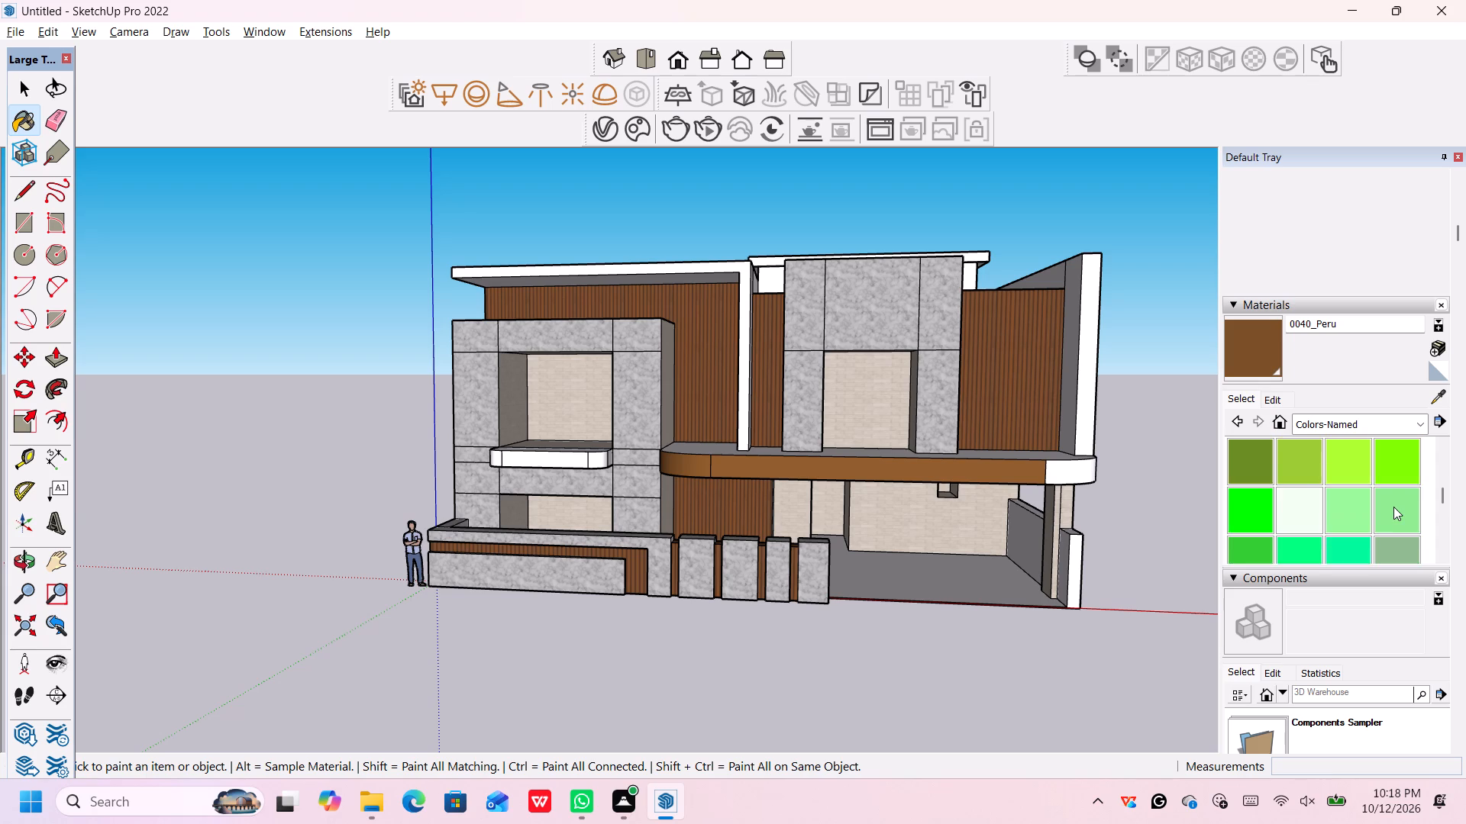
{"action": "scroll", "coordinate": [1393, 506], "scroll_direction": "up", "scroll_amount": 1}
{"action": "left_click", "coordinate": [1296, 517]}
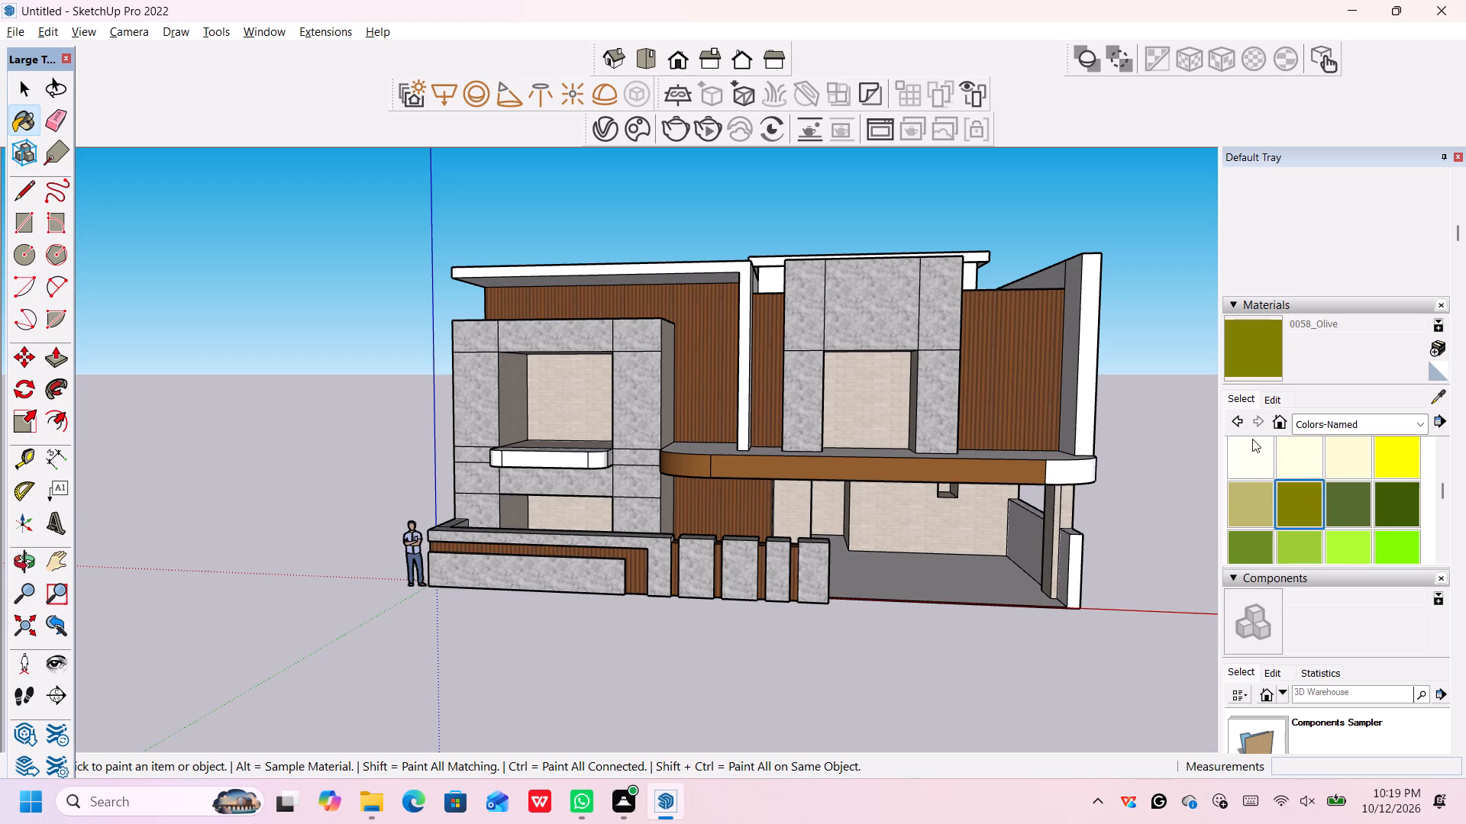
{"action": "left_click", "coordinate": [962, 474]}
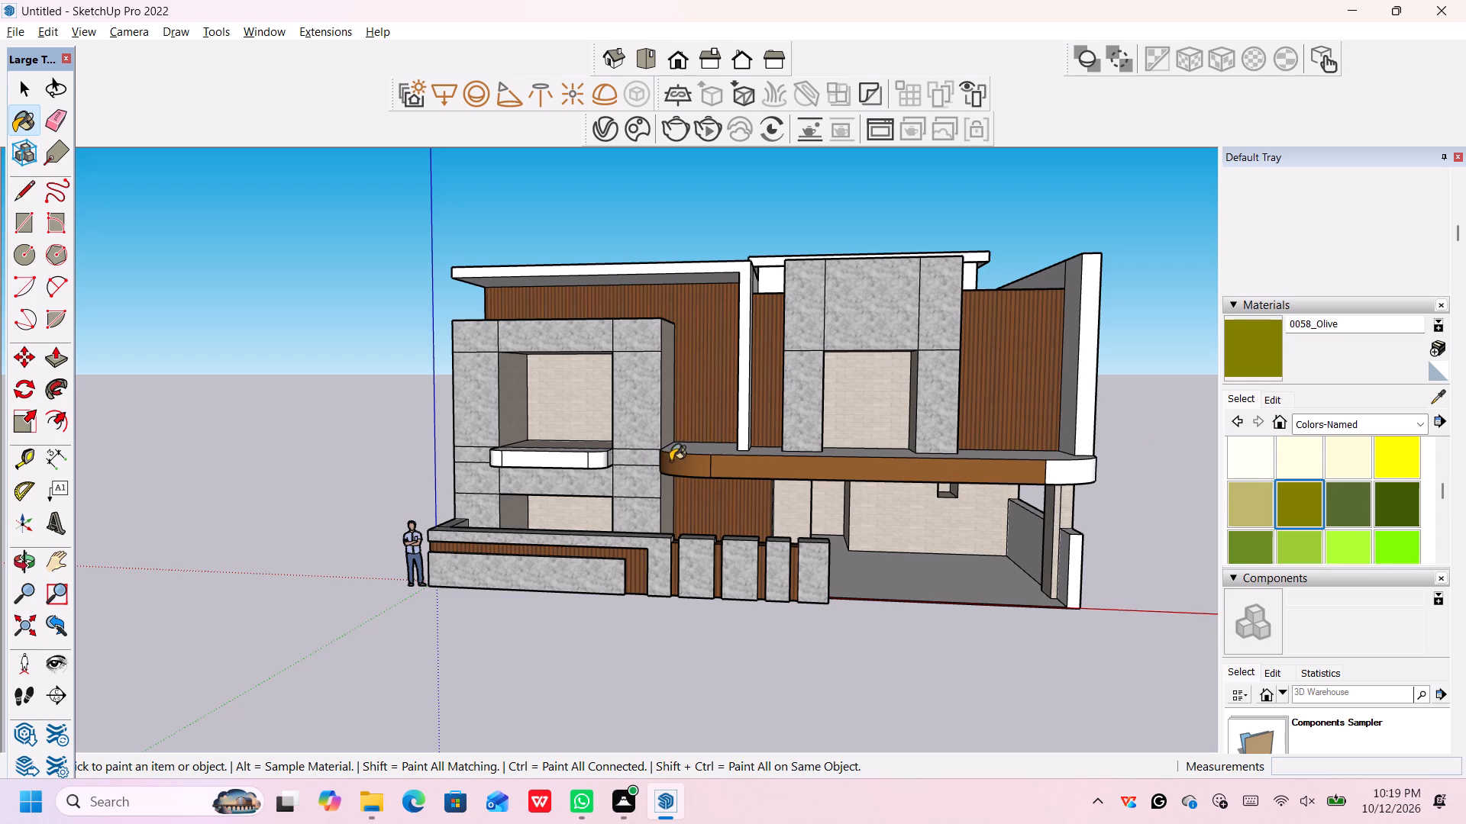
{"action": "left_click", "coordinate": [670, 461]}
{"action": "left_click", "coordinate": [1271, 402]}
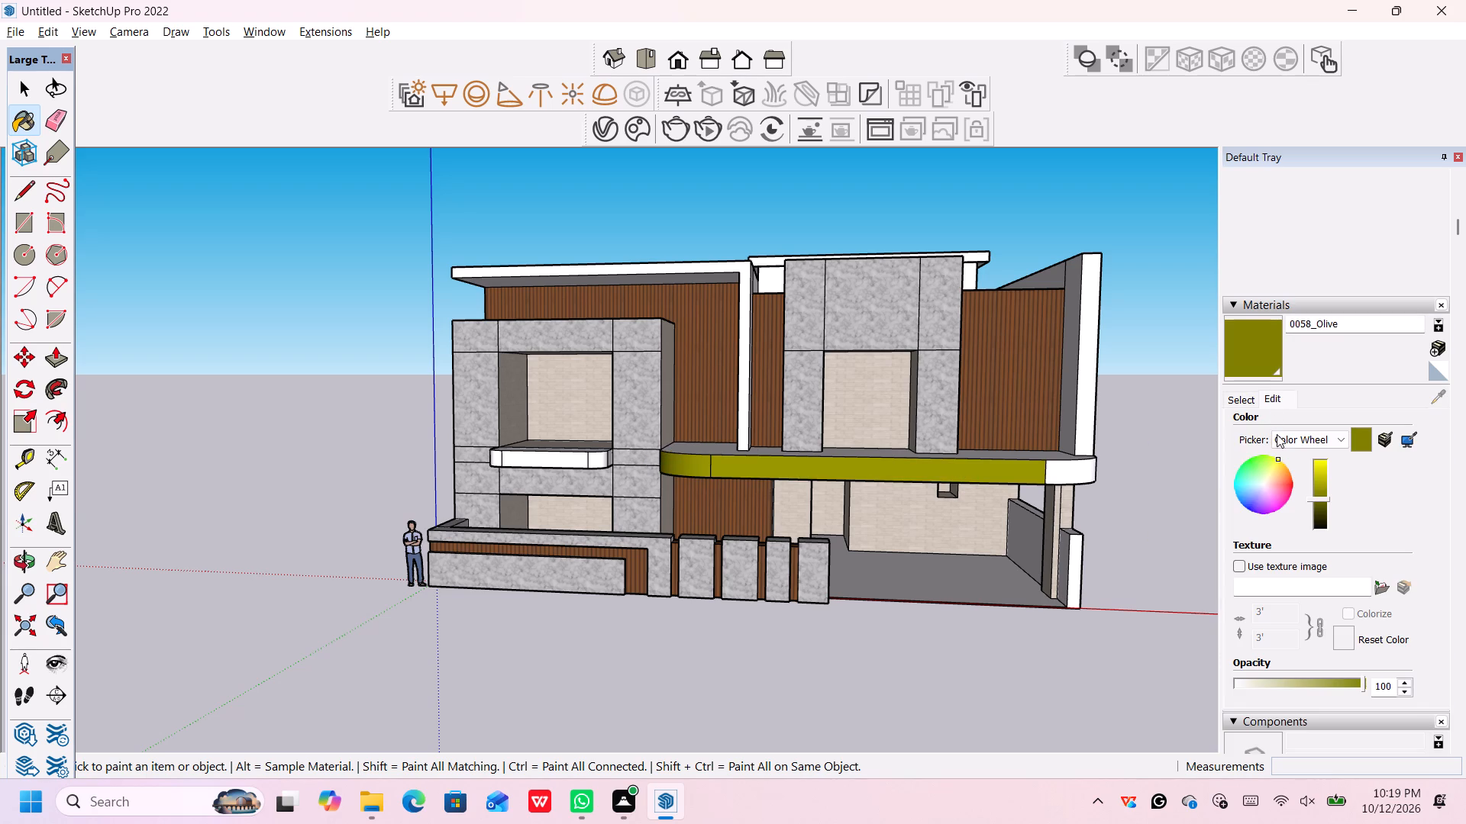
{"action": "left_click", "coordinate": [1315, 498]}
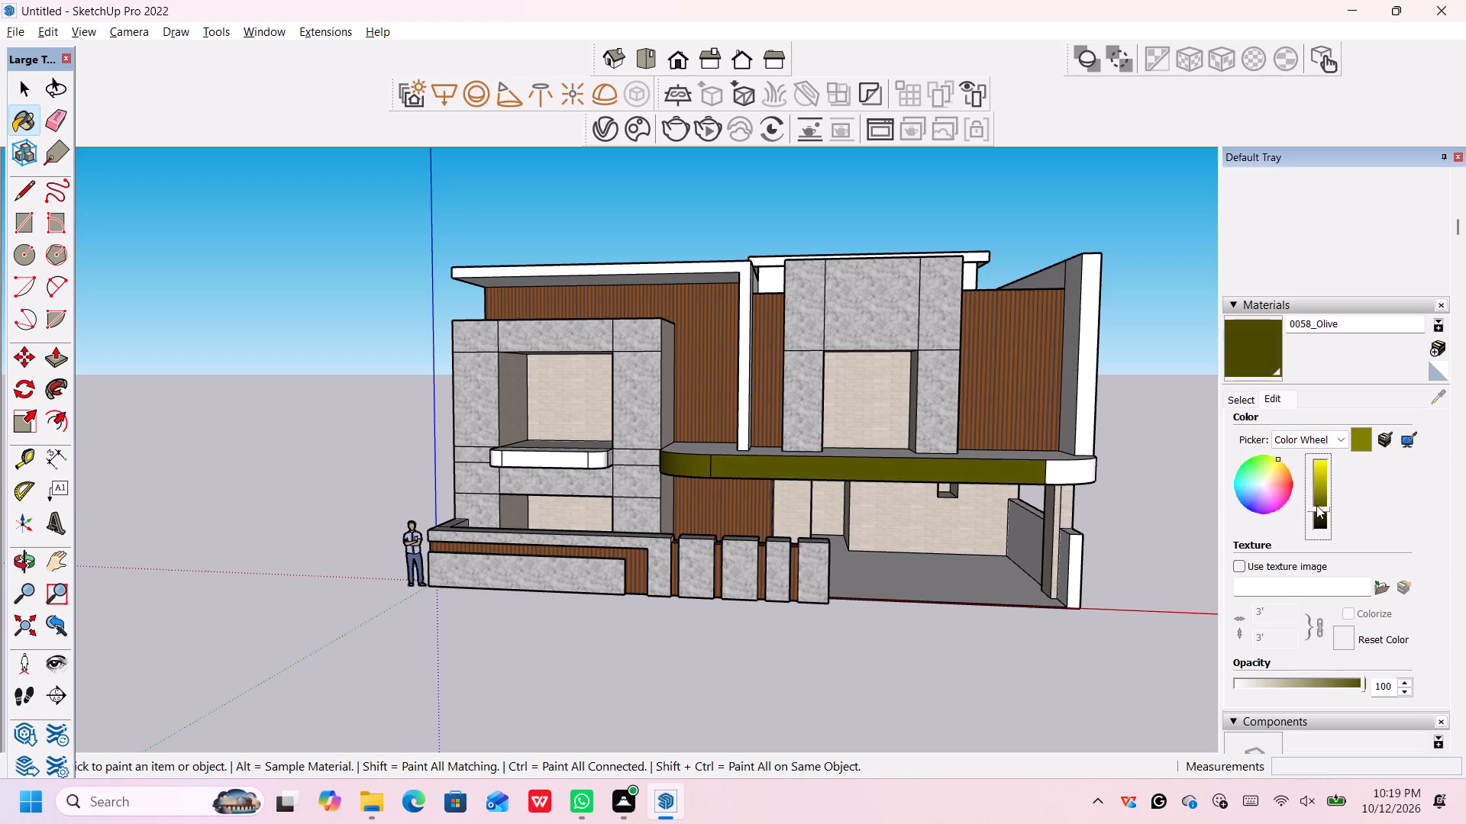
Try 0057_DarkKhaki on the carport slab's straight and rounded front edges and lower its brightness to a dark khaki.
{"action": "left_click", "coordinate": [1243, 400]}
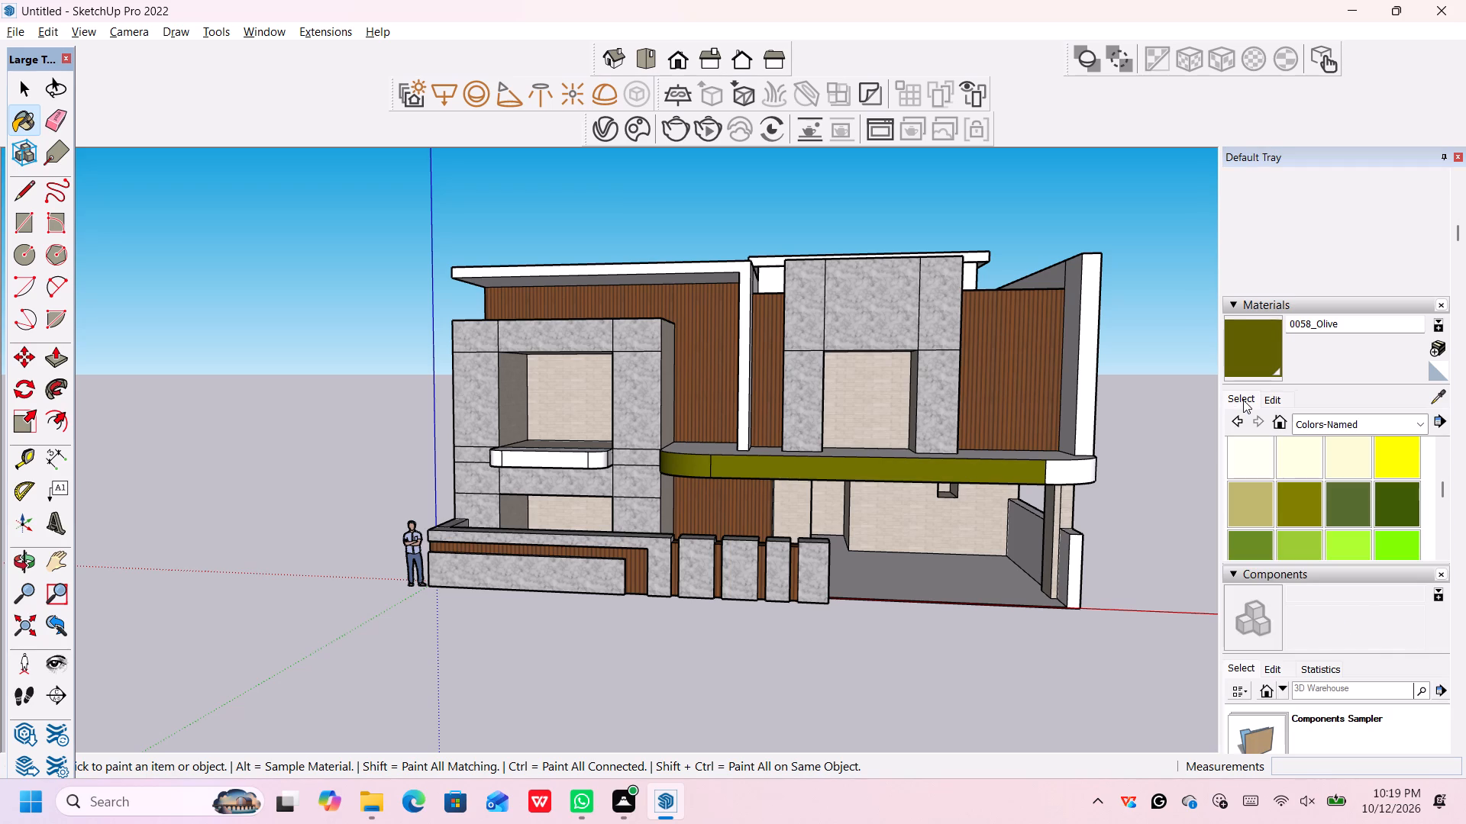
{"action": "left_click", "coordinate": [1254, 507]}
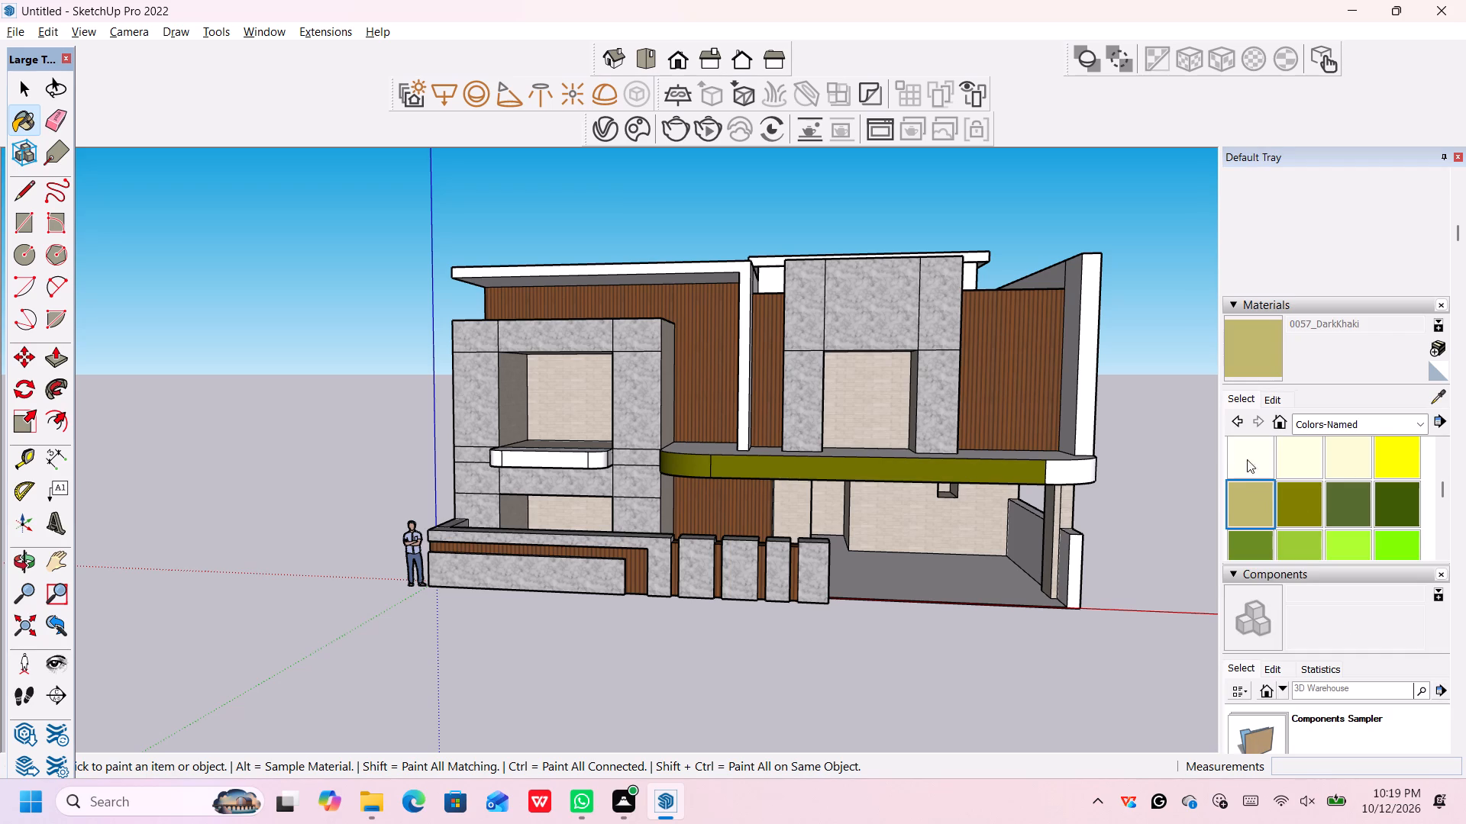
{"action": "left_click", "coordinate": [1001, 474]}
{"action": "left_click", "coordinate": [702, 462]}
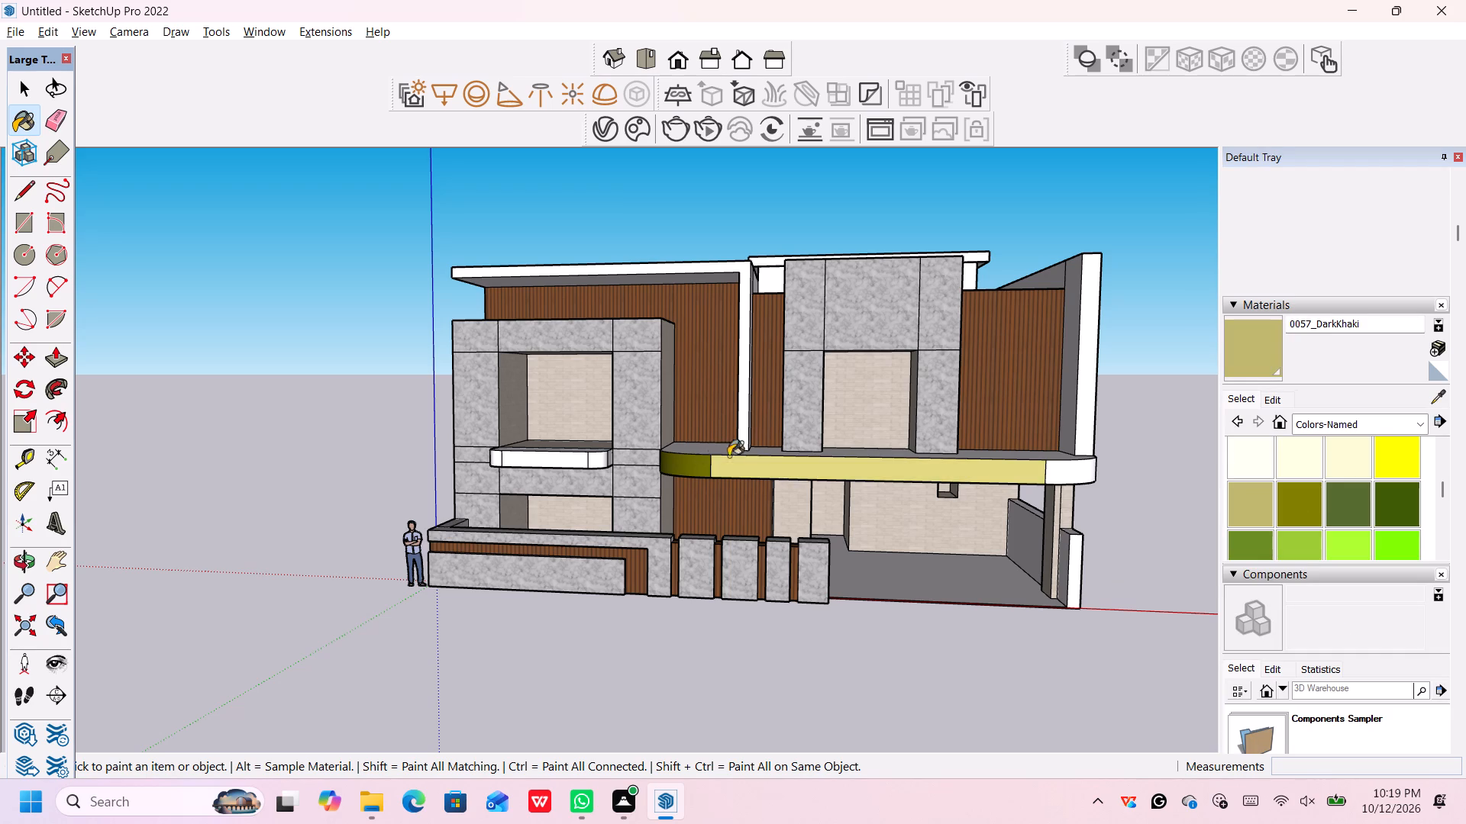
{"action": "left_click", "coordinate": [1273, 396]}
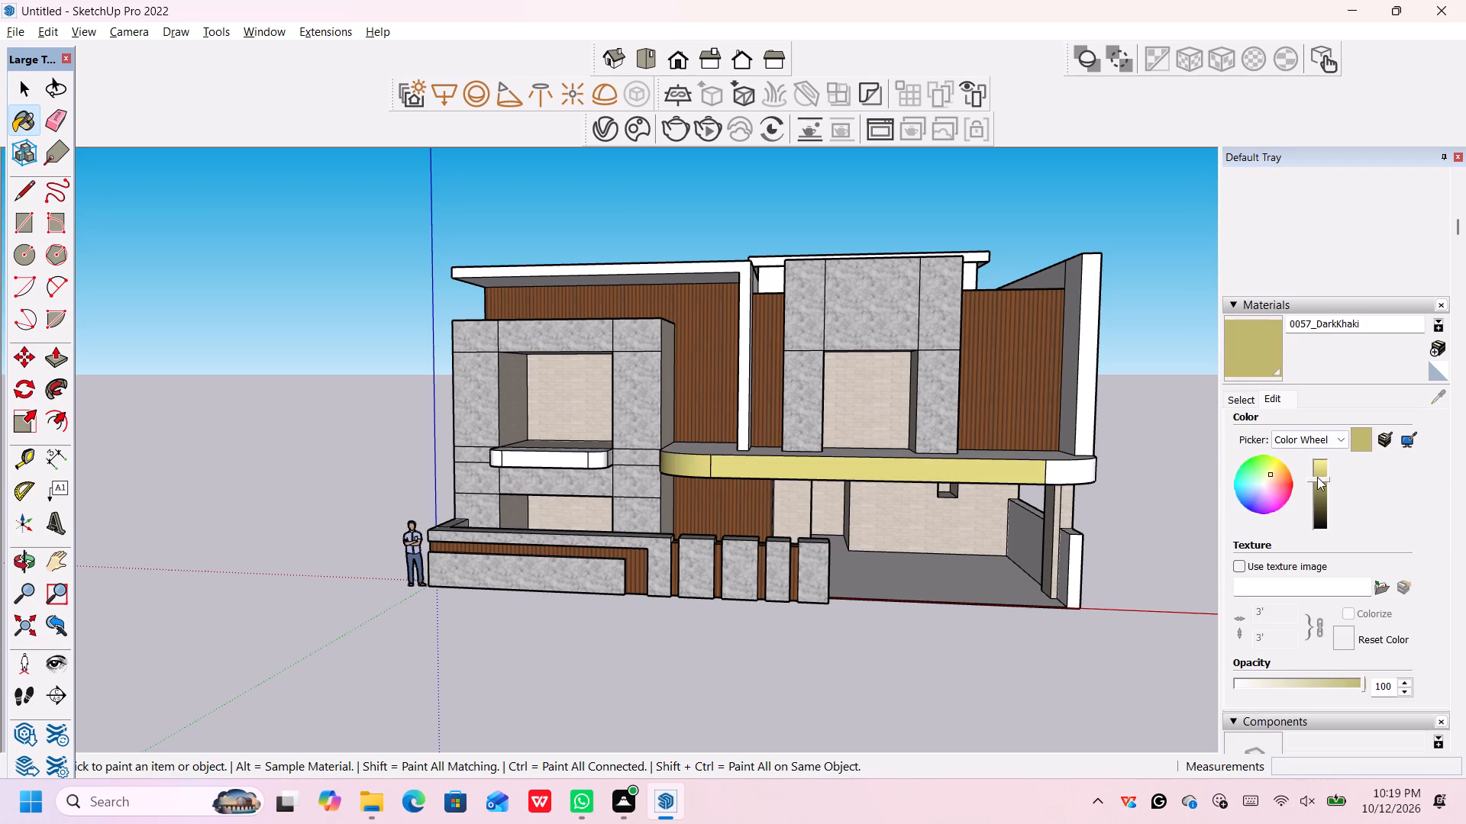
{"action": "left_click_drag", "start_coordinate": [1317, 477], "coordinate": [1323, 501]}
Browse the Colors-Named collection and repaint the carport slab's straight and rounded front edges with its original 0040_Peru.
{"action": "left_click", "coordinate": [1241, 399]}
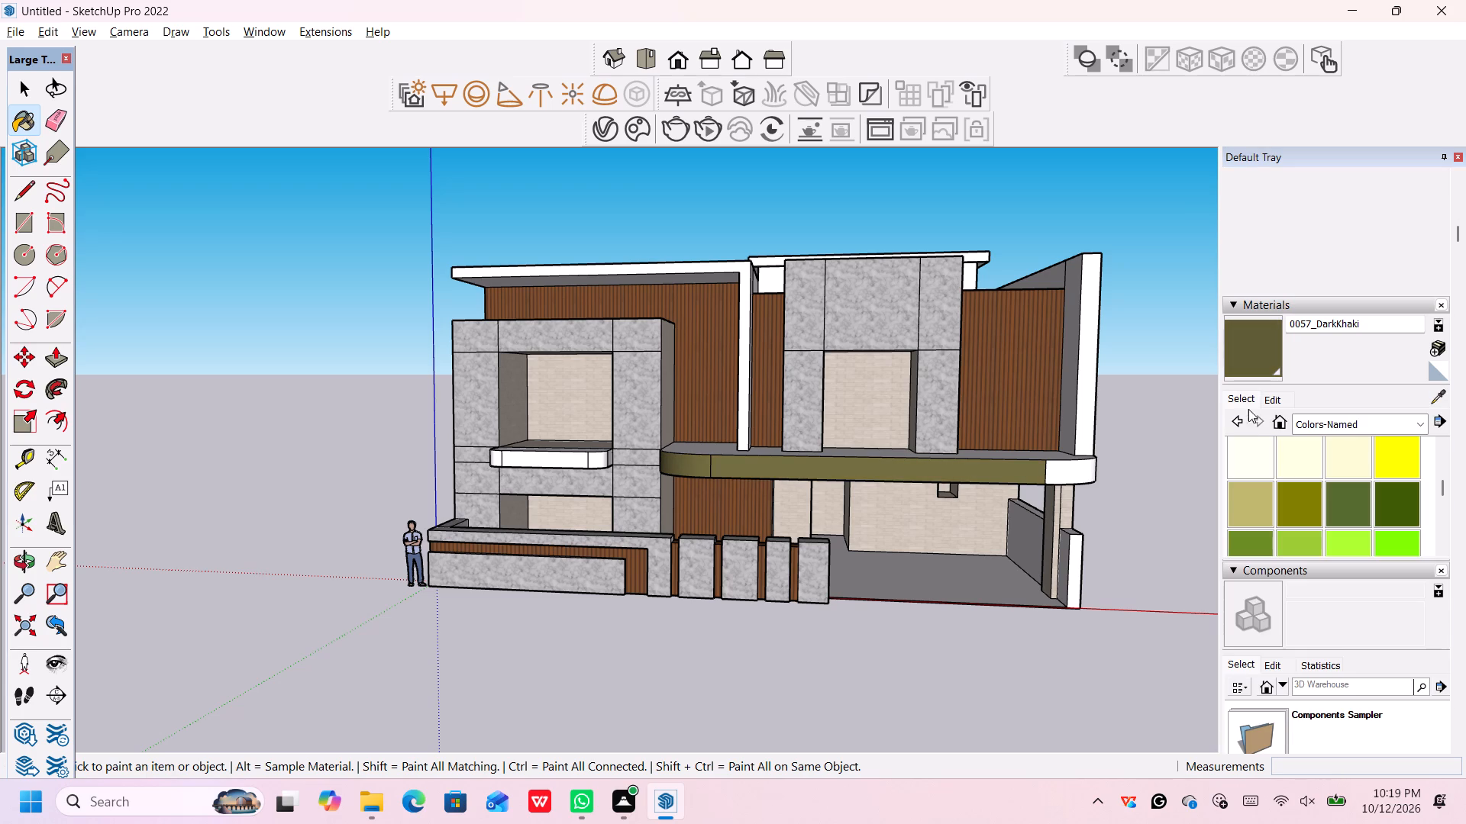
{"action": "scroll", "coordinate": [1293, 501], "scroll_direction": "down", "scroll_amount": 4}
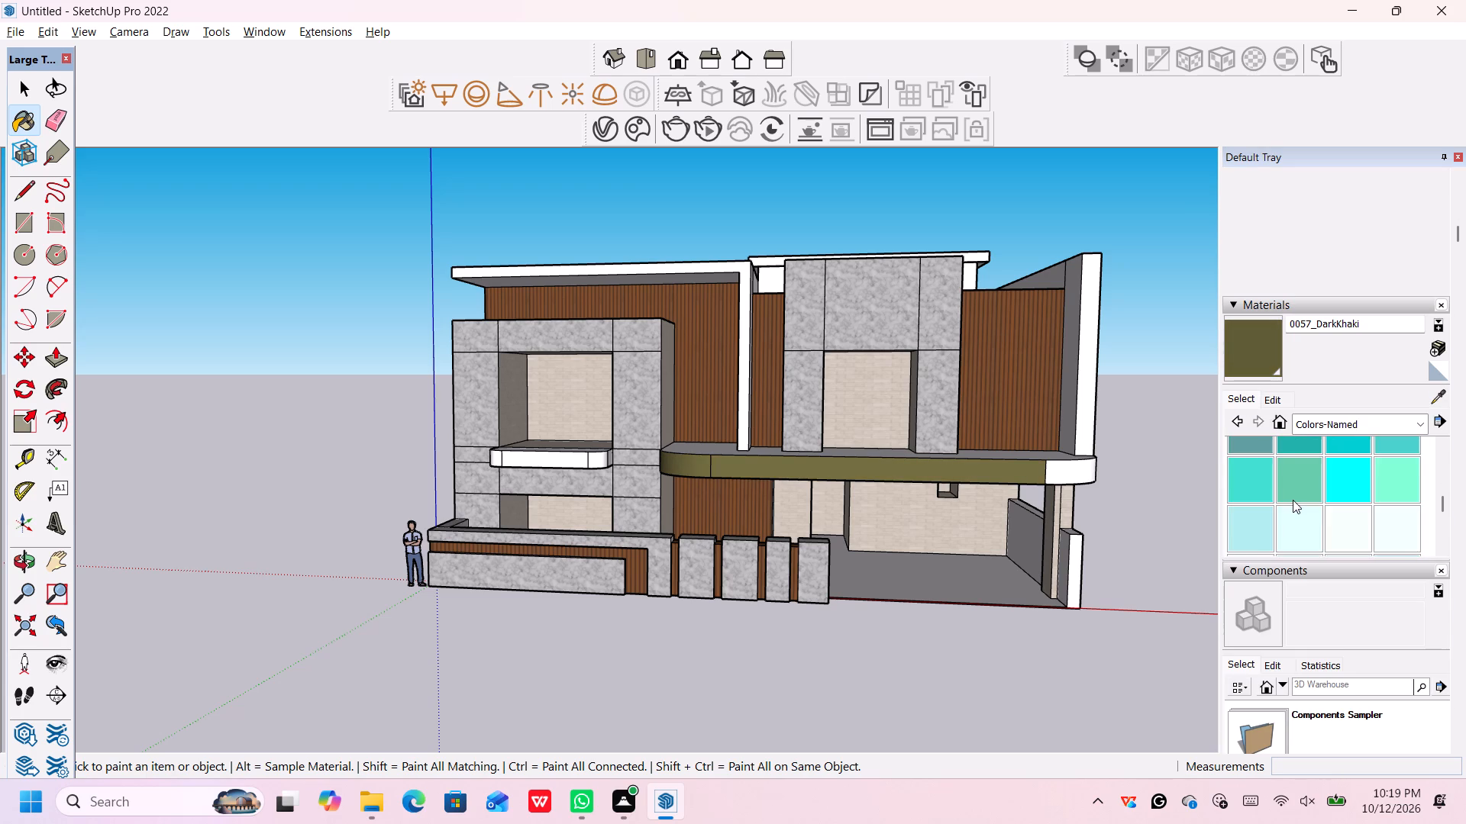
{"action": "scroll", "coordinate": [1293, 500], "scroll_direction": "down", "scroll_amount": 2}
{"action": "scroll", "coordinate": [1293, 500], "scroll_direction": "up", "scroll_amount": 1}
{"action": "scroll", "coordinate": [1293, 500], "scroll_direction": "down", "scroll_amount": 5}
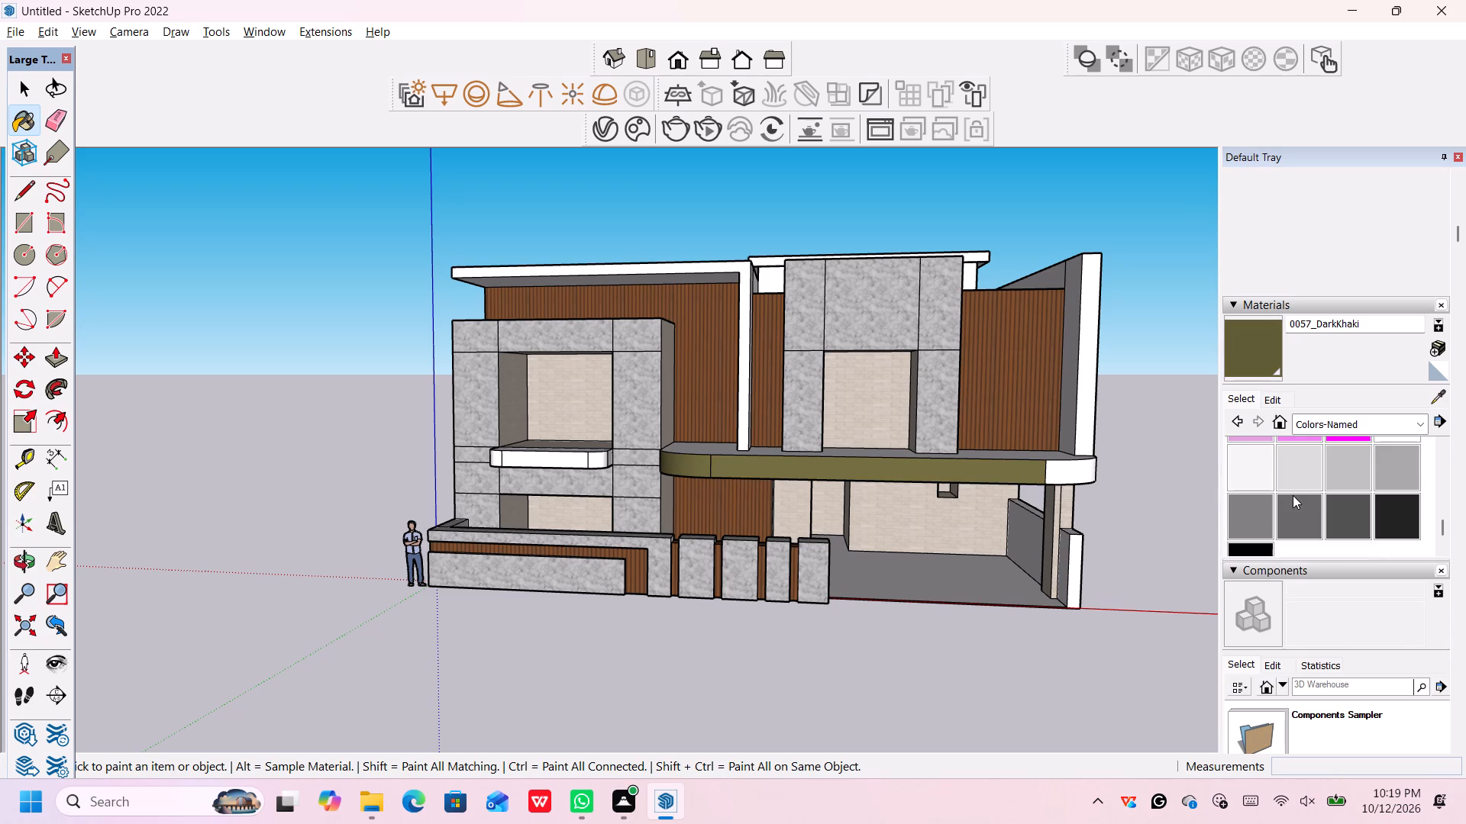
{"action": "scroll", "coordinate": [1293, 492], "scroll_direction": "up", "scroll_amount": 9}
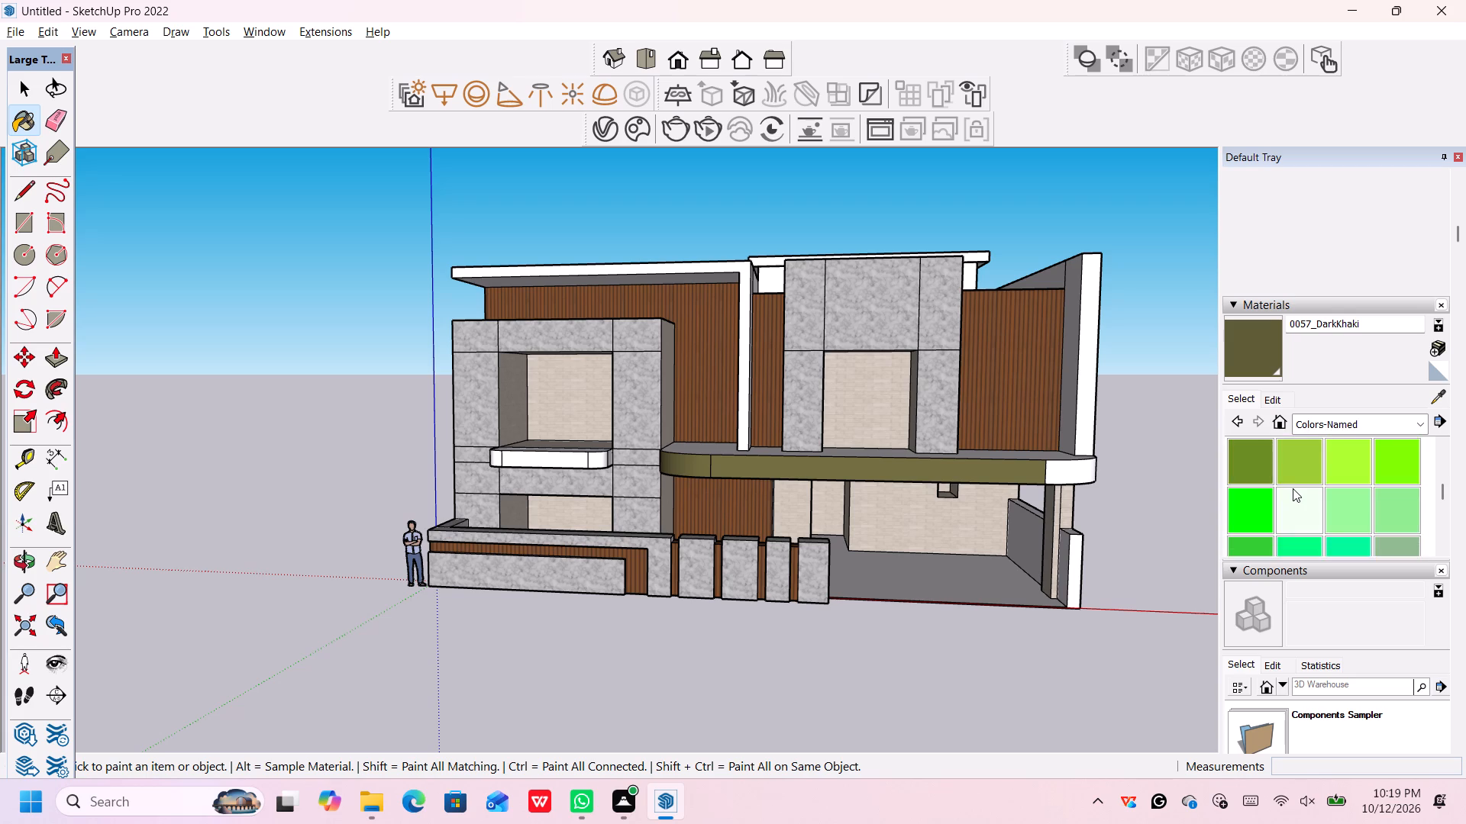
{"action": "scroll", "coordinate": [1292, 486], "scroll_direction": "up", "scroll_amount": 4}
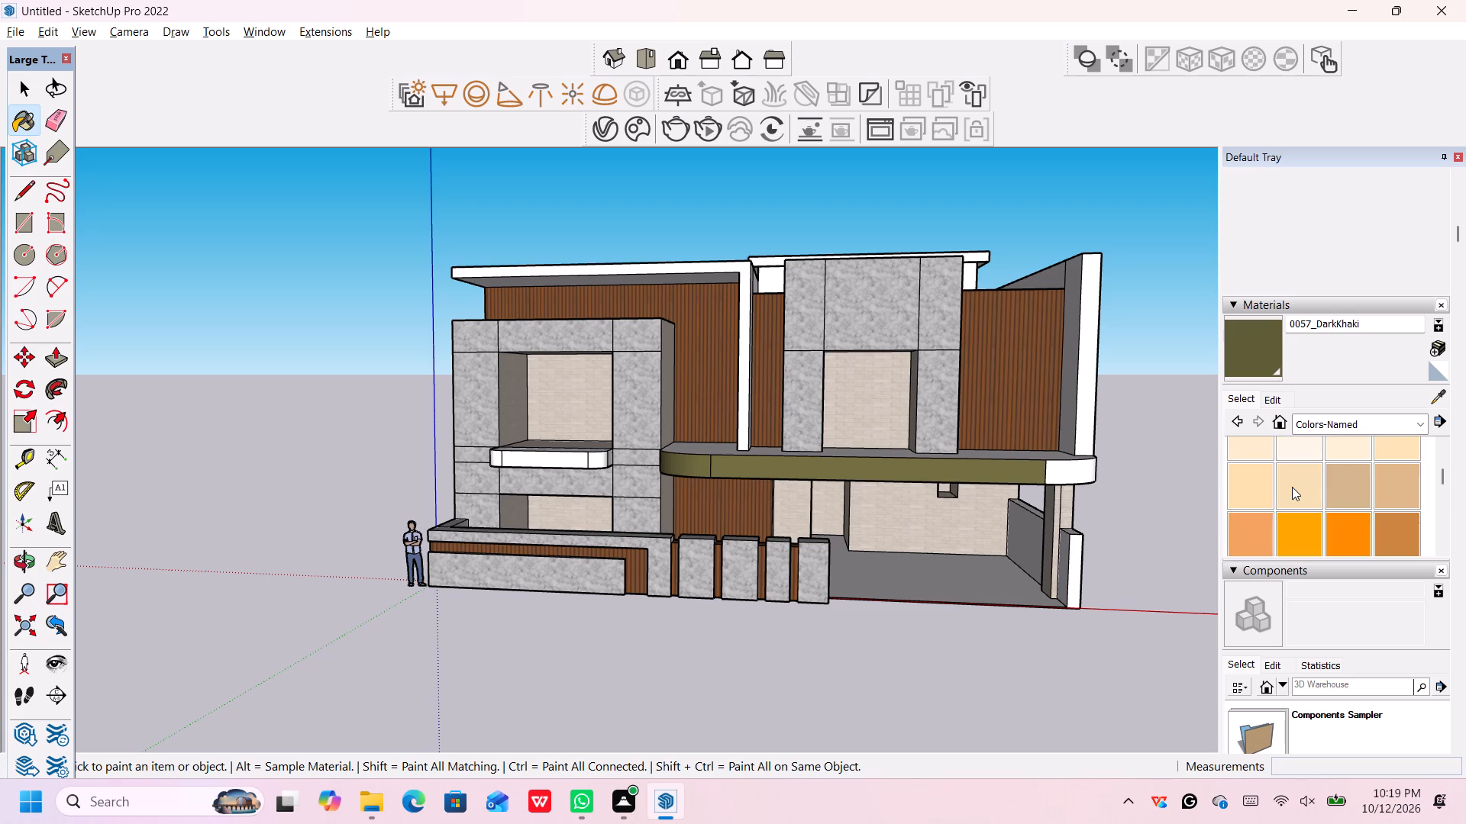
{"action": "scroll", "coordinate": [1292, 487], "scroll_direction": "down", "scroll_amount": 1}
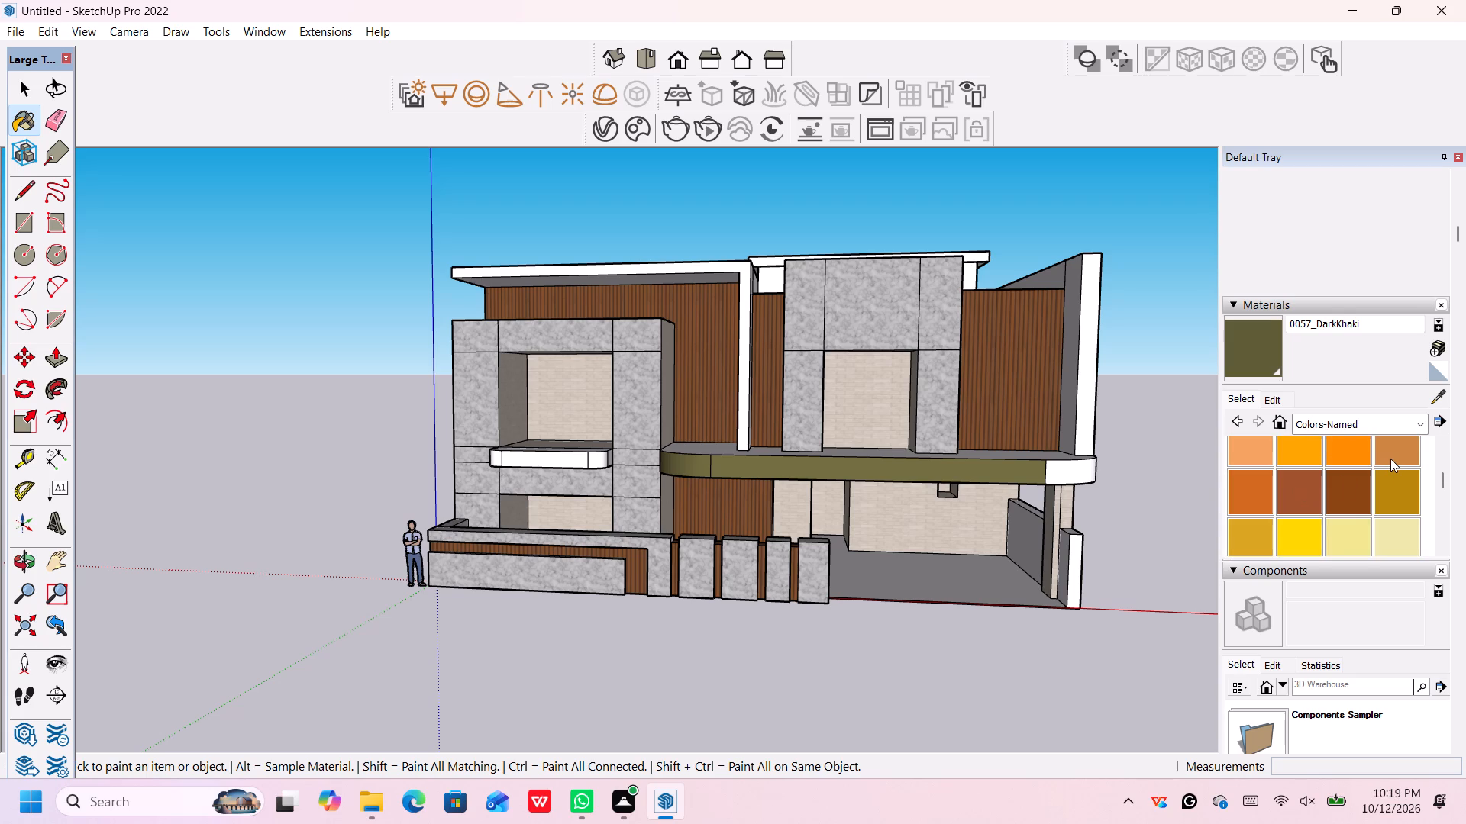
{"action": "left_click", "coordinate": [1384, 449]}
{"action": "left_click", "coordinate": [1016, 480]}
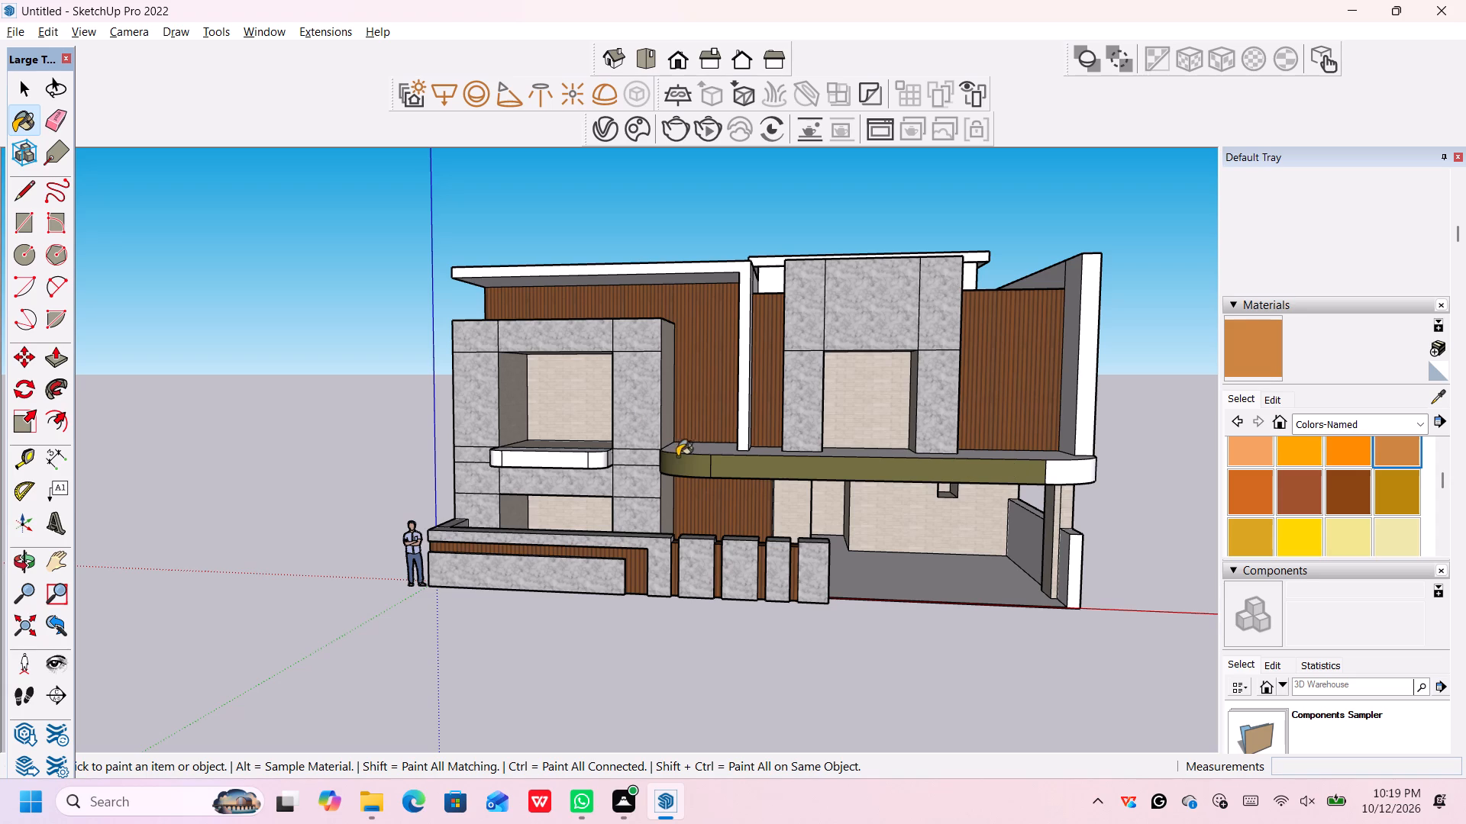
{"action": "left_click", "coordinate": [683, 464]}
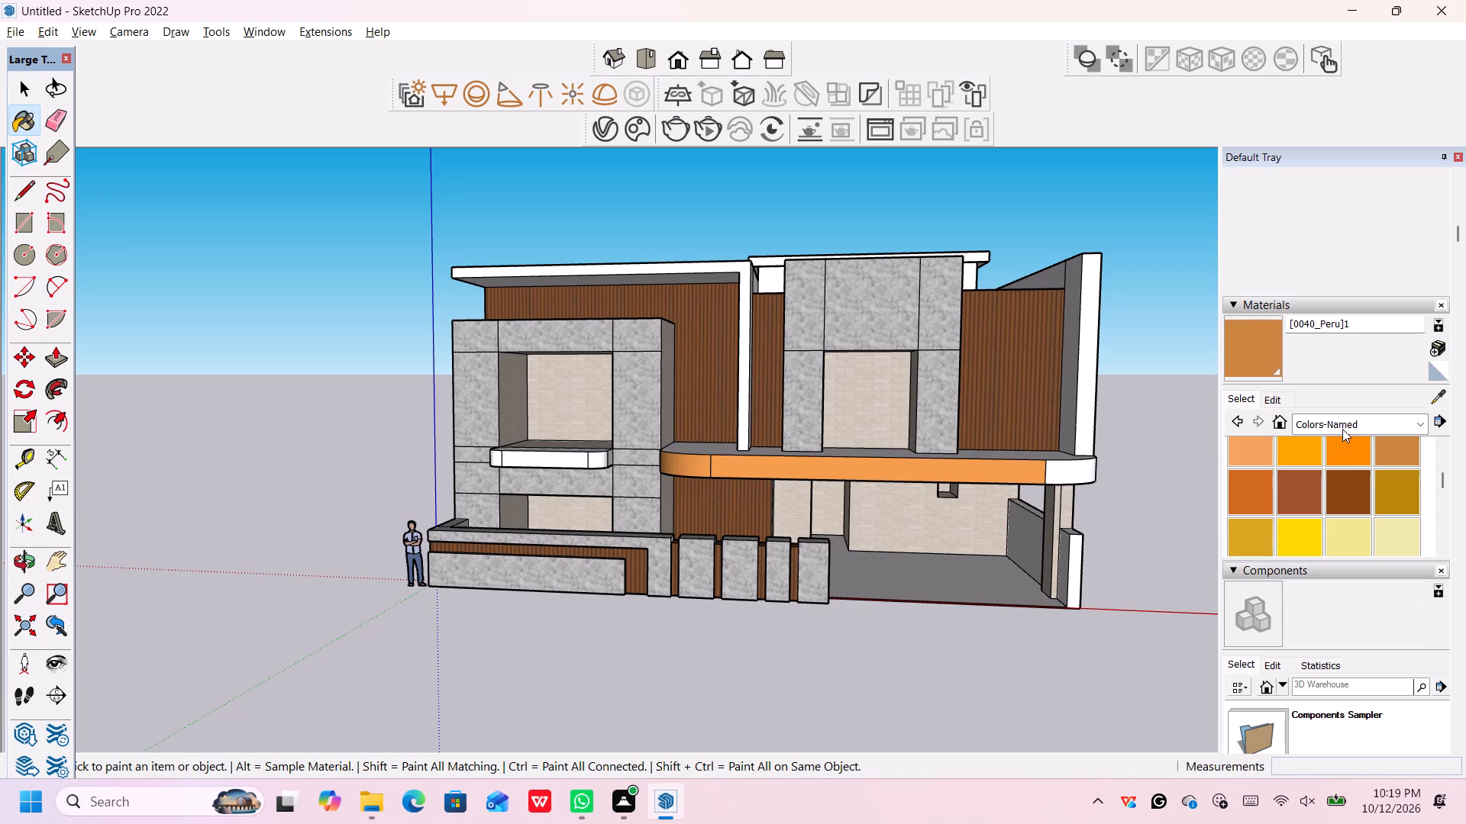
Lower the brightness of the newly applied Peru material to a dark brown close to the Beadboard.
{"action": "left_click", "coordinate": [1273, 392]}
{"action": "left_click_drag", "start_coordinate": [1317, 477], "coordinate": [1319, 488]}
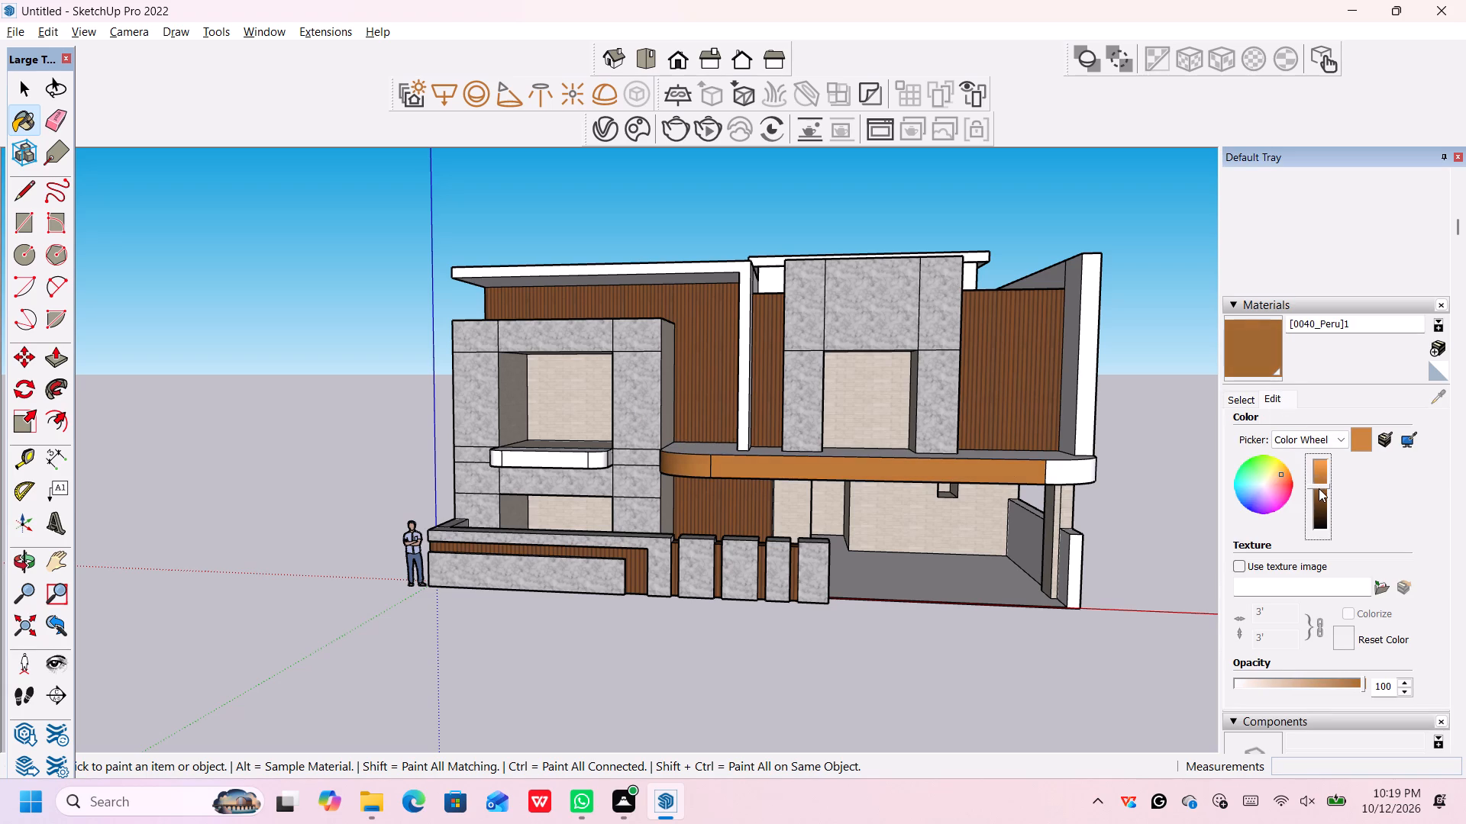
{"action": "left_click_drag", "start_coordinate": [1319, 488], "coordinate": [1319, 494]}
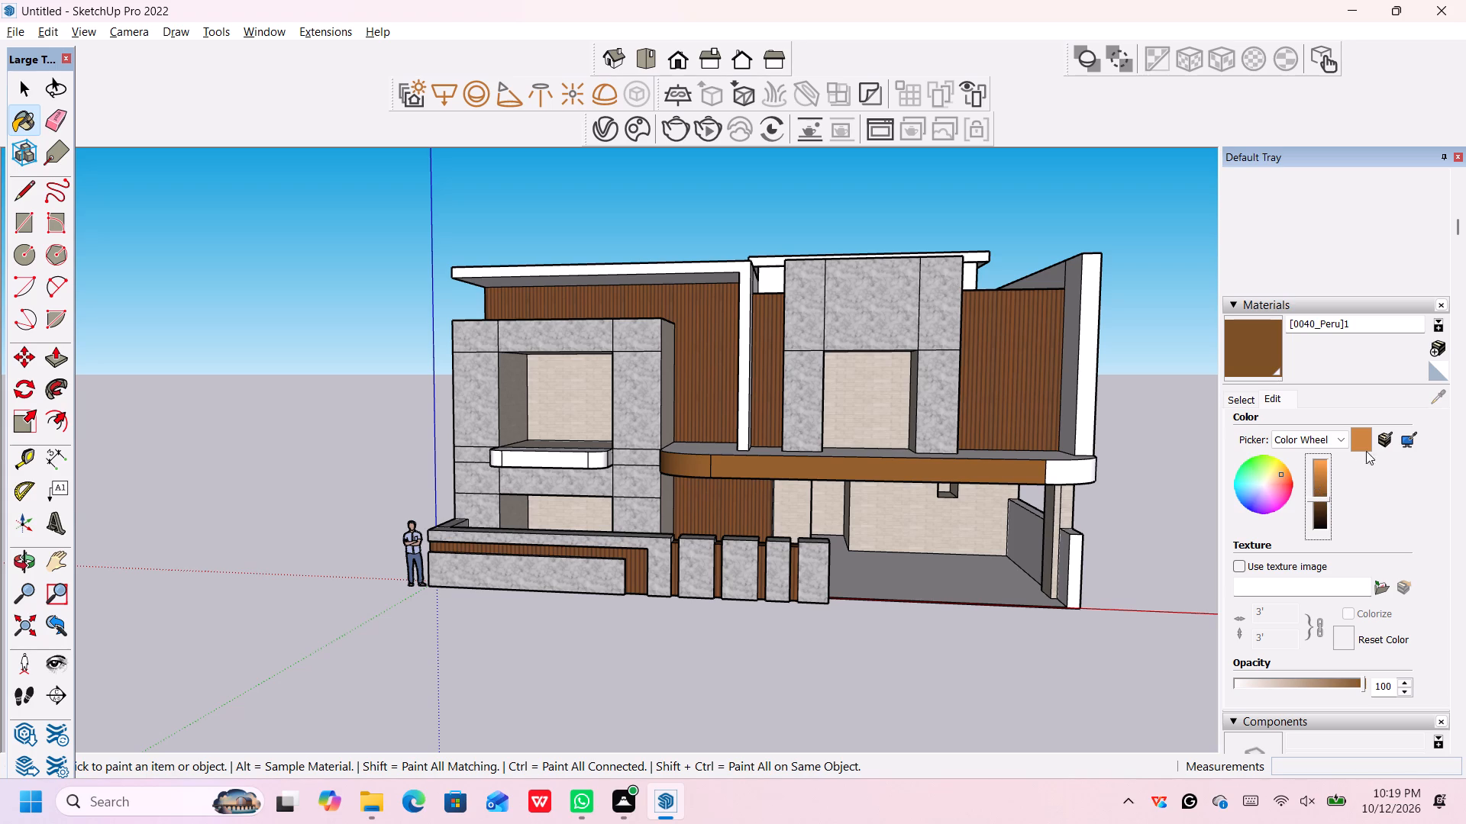
Paint the carport slab's straight front edge, both rounded corner edges and top surface with 0134_DimGray from the Colors-Named collection.
{"action": "left_click", "coordinate": [1250, 399]}
{"action": "scroll", "coordinate": [1313, 490], "scroll_direction": "down", "scroll_amount": 5}
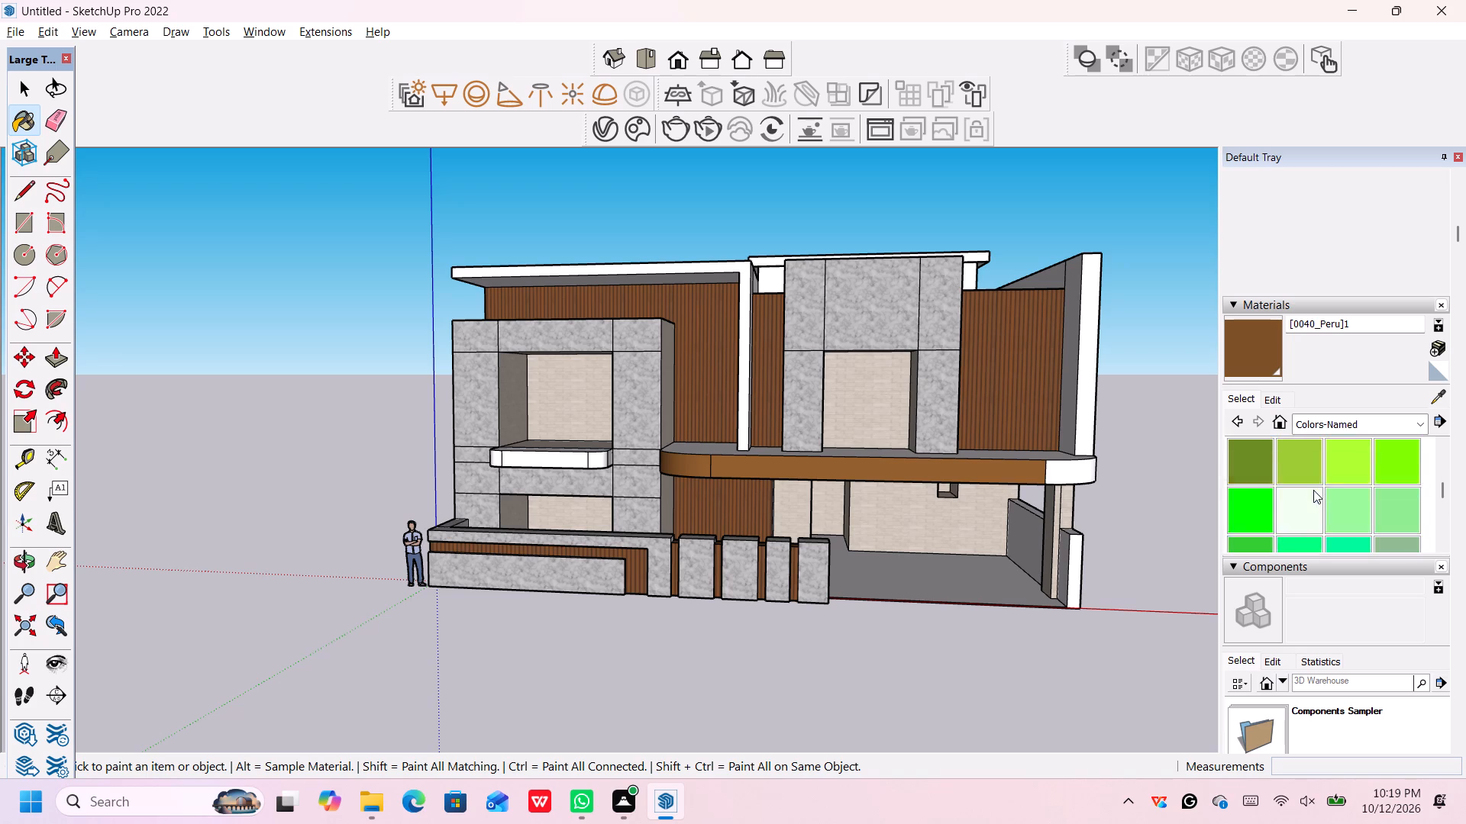
{"action": "scroll", "coordinate": [1313, 490], "scroll_direction": "down", "scroll_amount": 9}
{"action": "scroll", "coordinate": [1319, 487], "scroll_direction": "up", "scroll_amount": 2}
{"action": "scroll", "coordinate": [1329, 494], "scroll_direction": "down", "scroll_amount": 1}
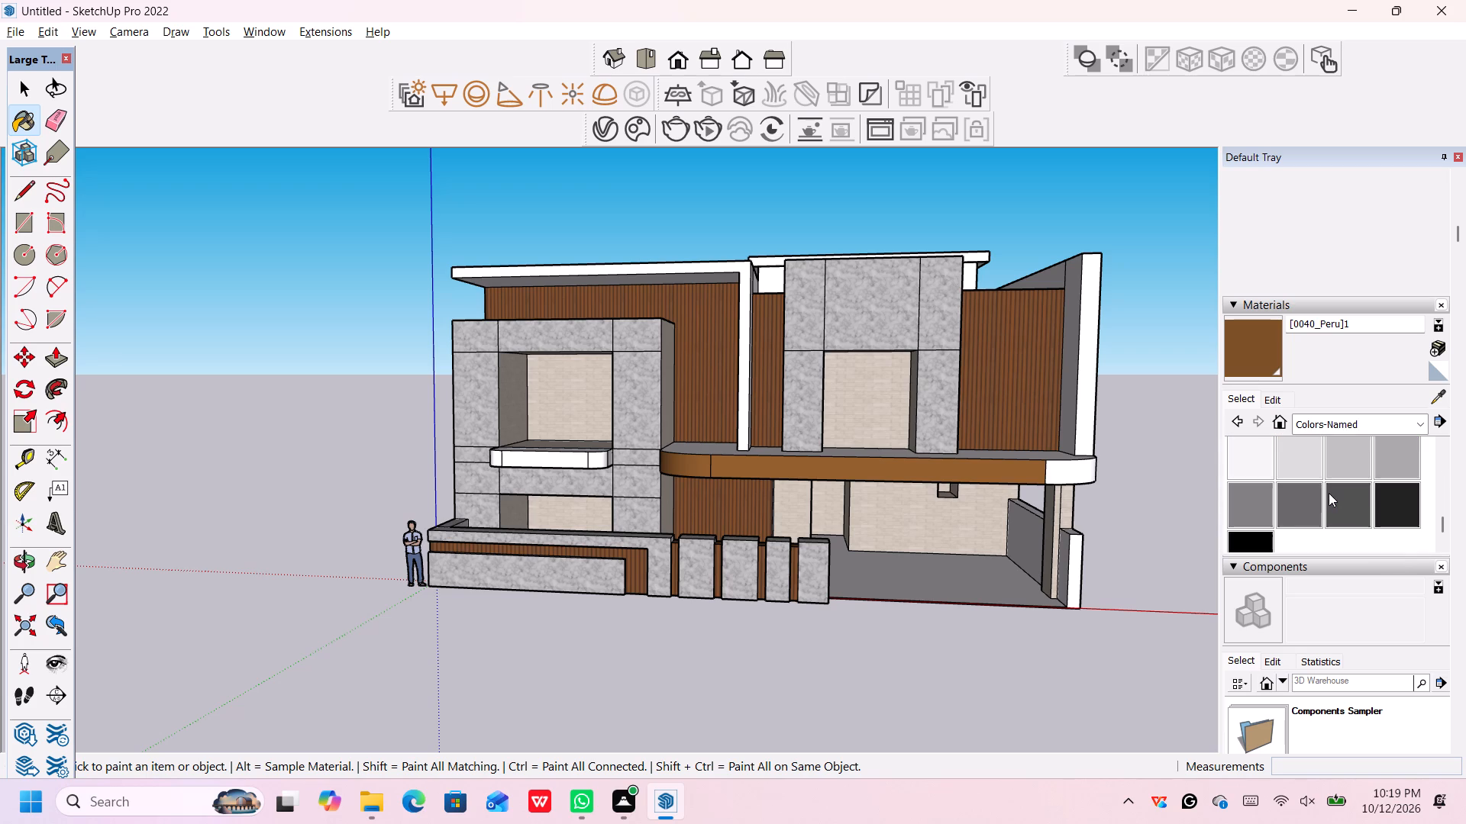
{"action": "left_click", "coordinate": [1300, 510]}
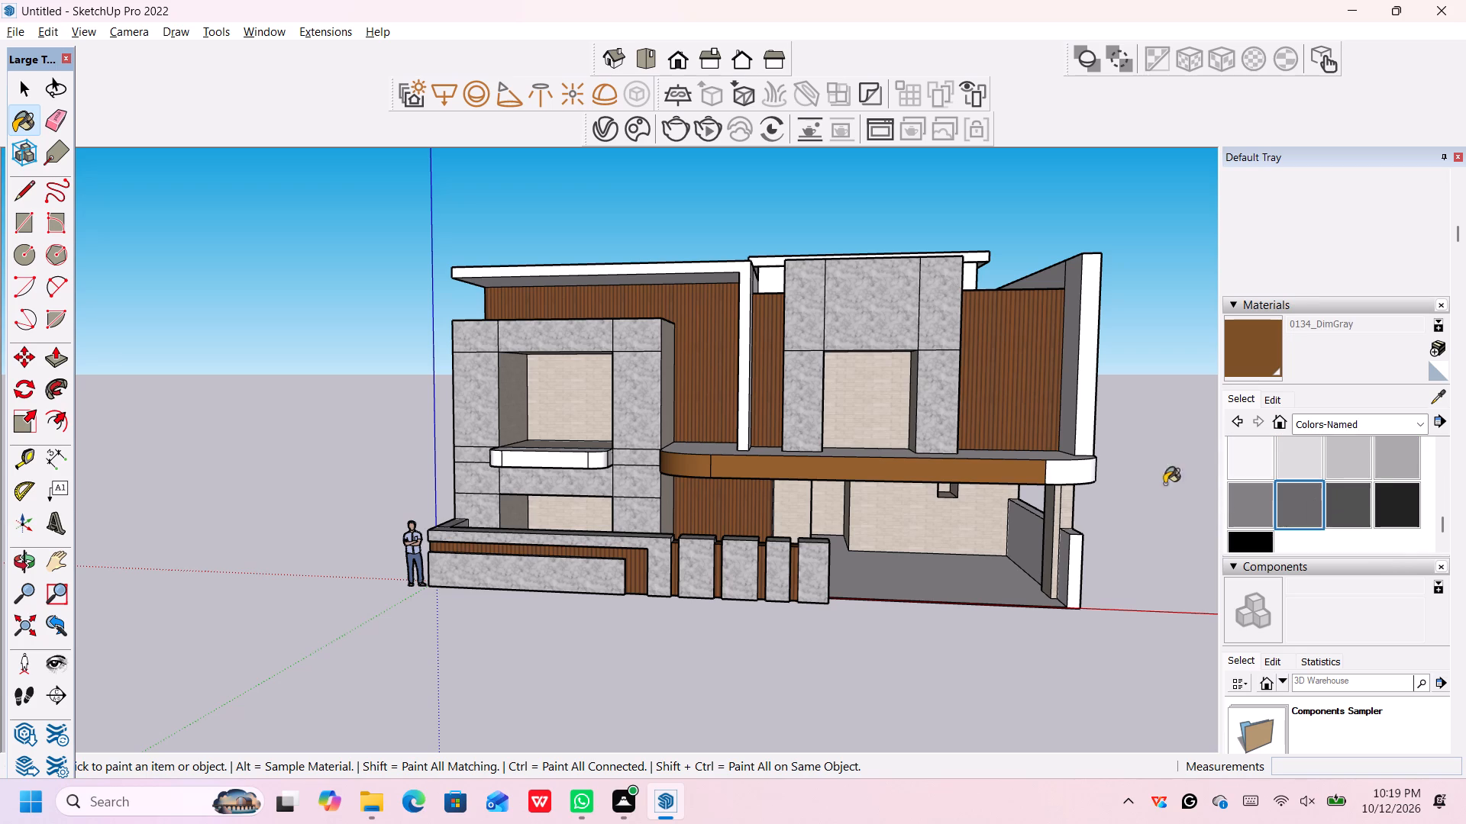
{"action": "left_click", "coordinate": [1003, 472]}
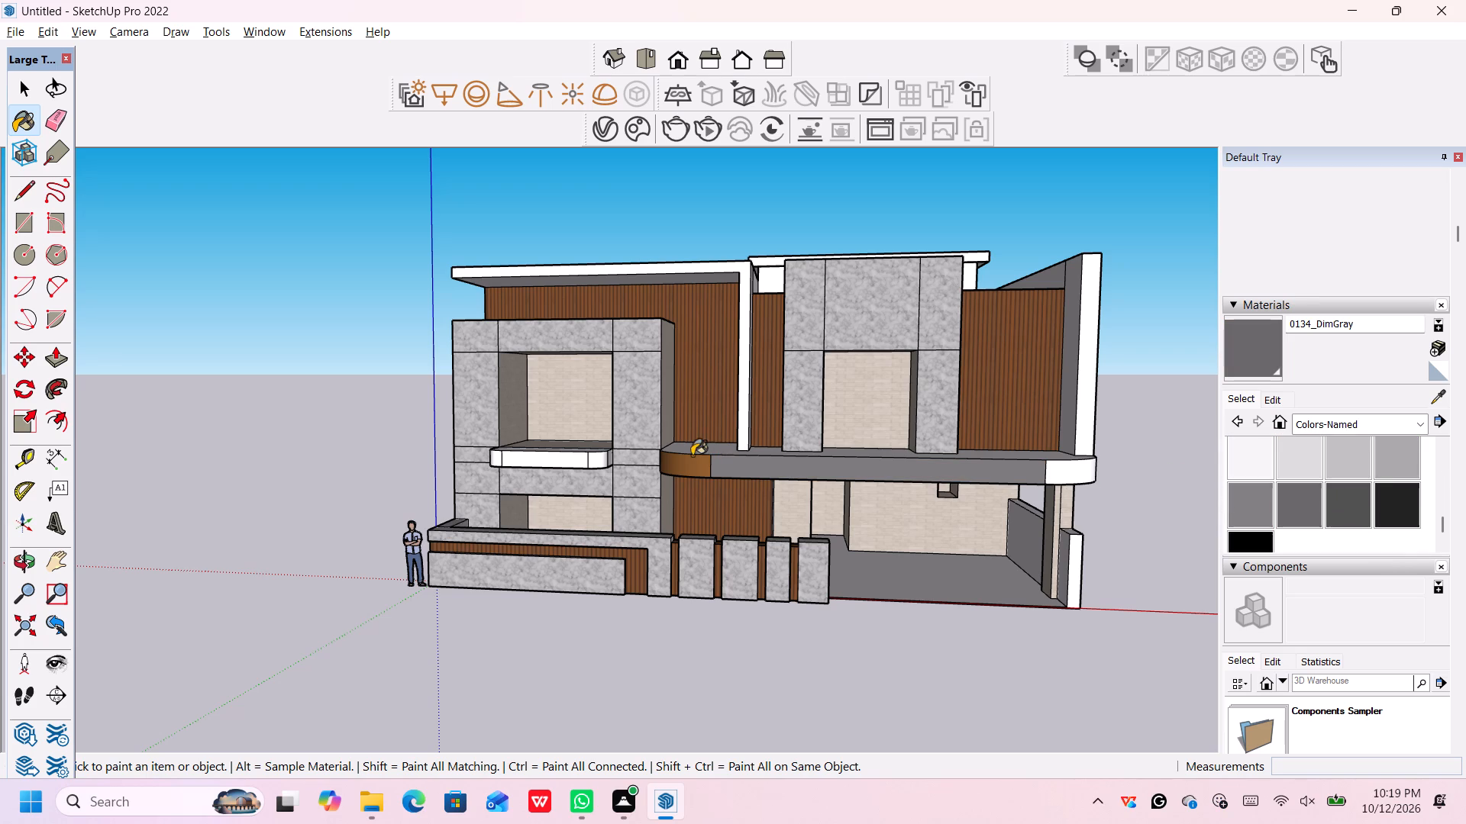
{"action": "left_click", "coordinate": [688, 469]}
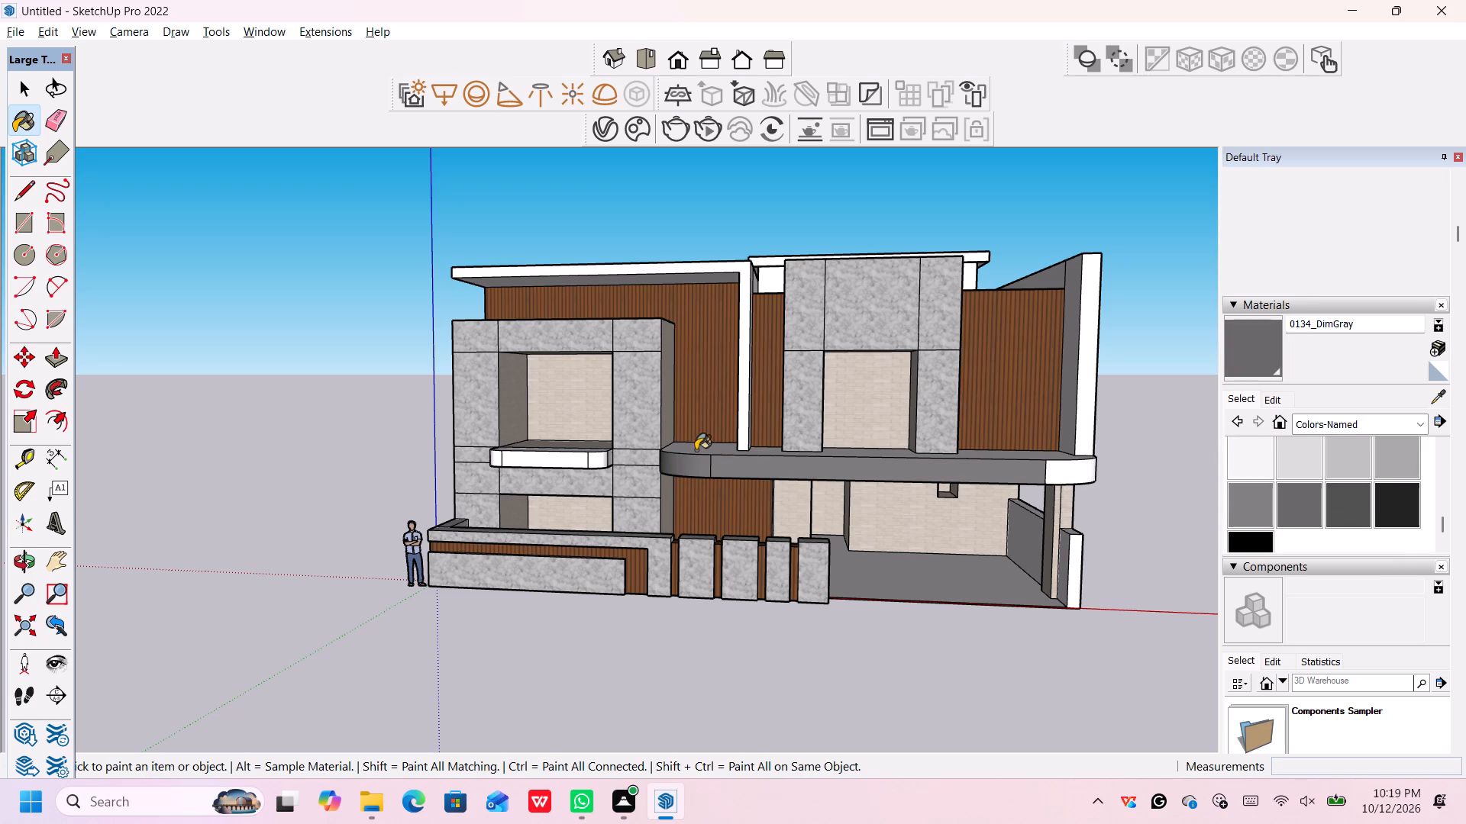
{"action": "left_click", "coordinate": [696, 450]}
{"action": "left_click", "coordinate": [1067, 469]}
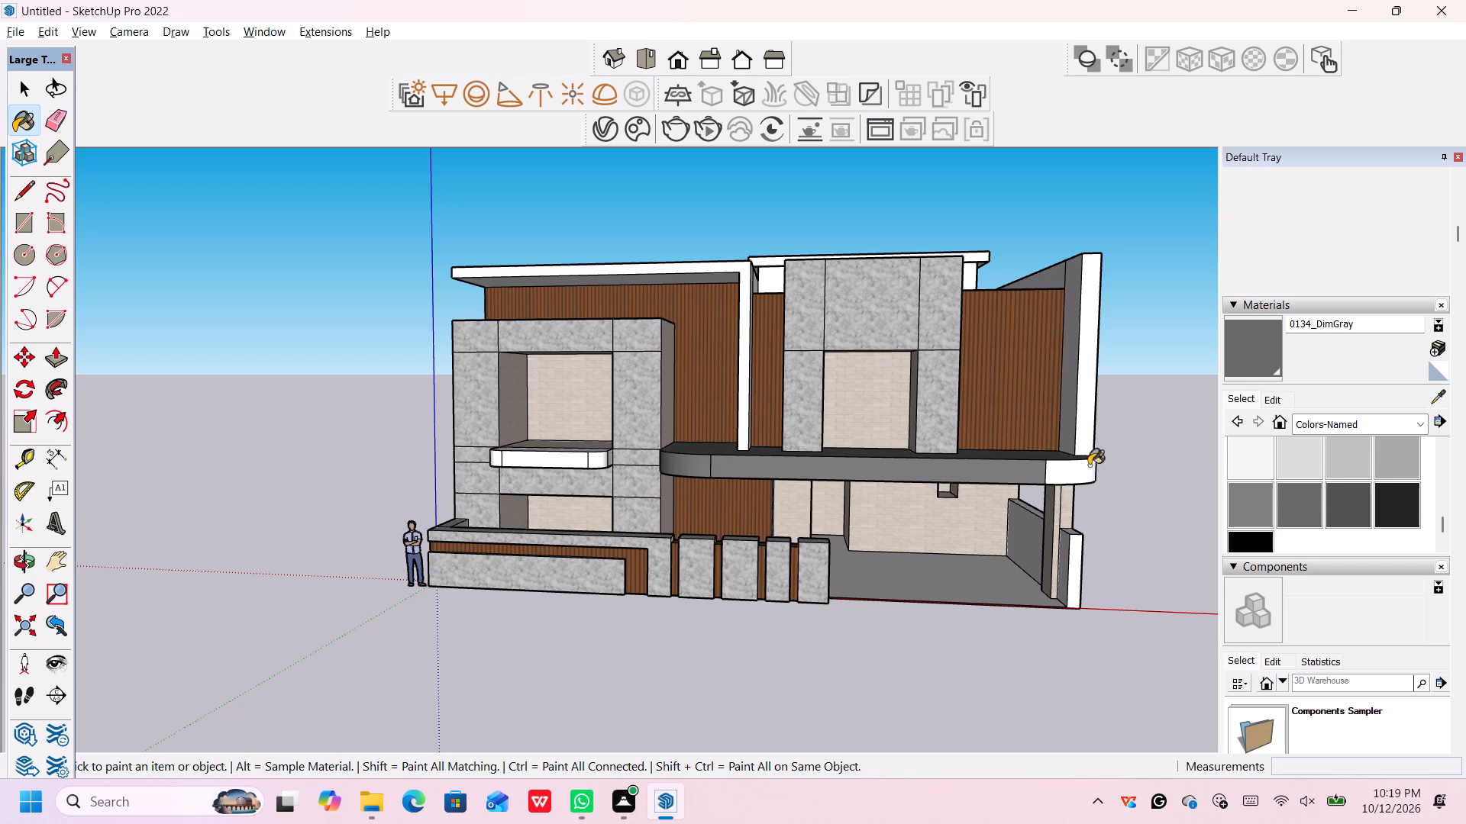
Shift the 0134_DimGray material on the color wheel to a dark, slightly warm brownish gray.
{"action": "left_click", "coordinate": [1268, 402]}
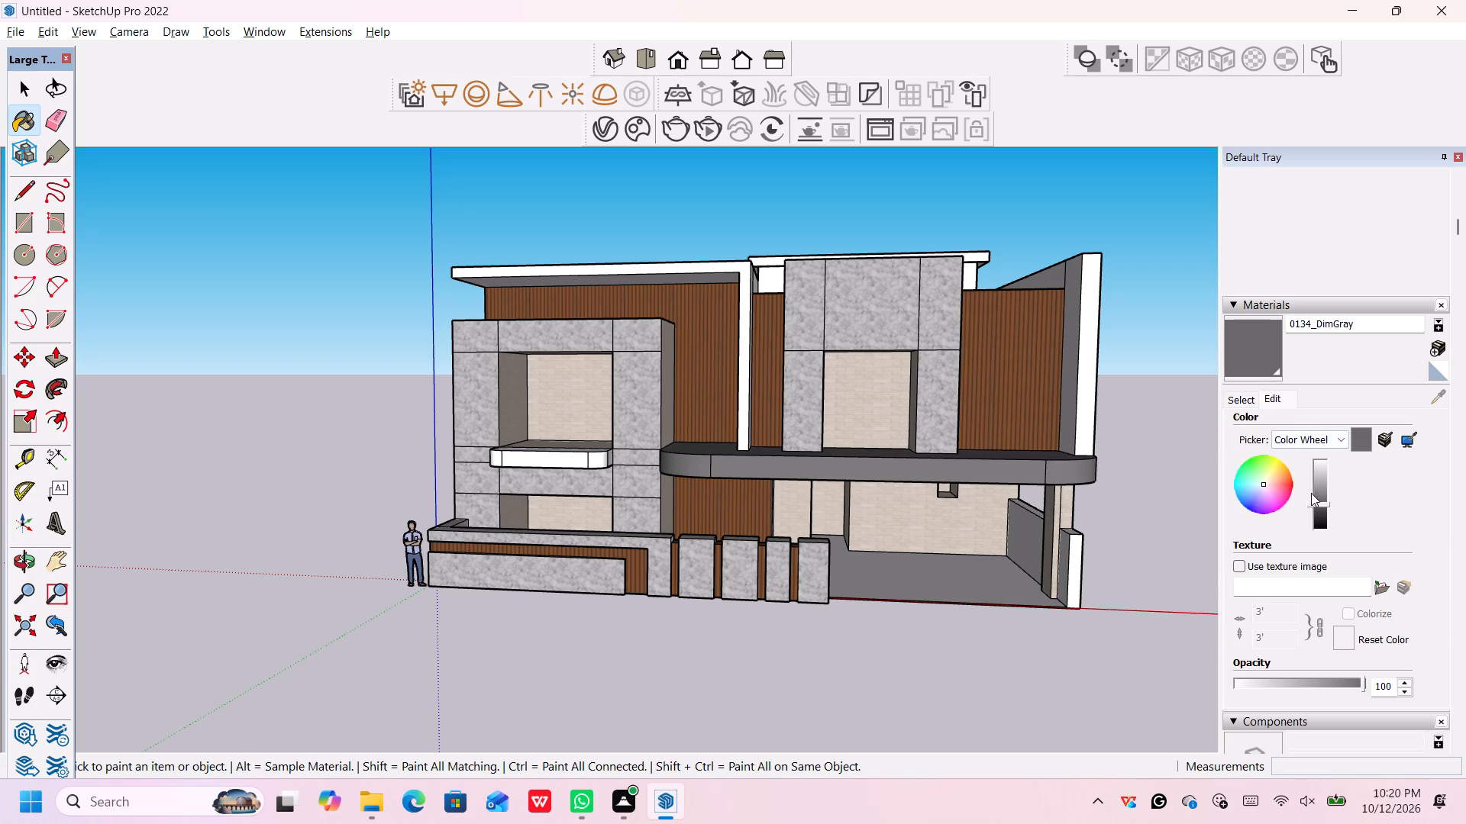
{"action": "left_click", "coordinate": [1318, 501]}
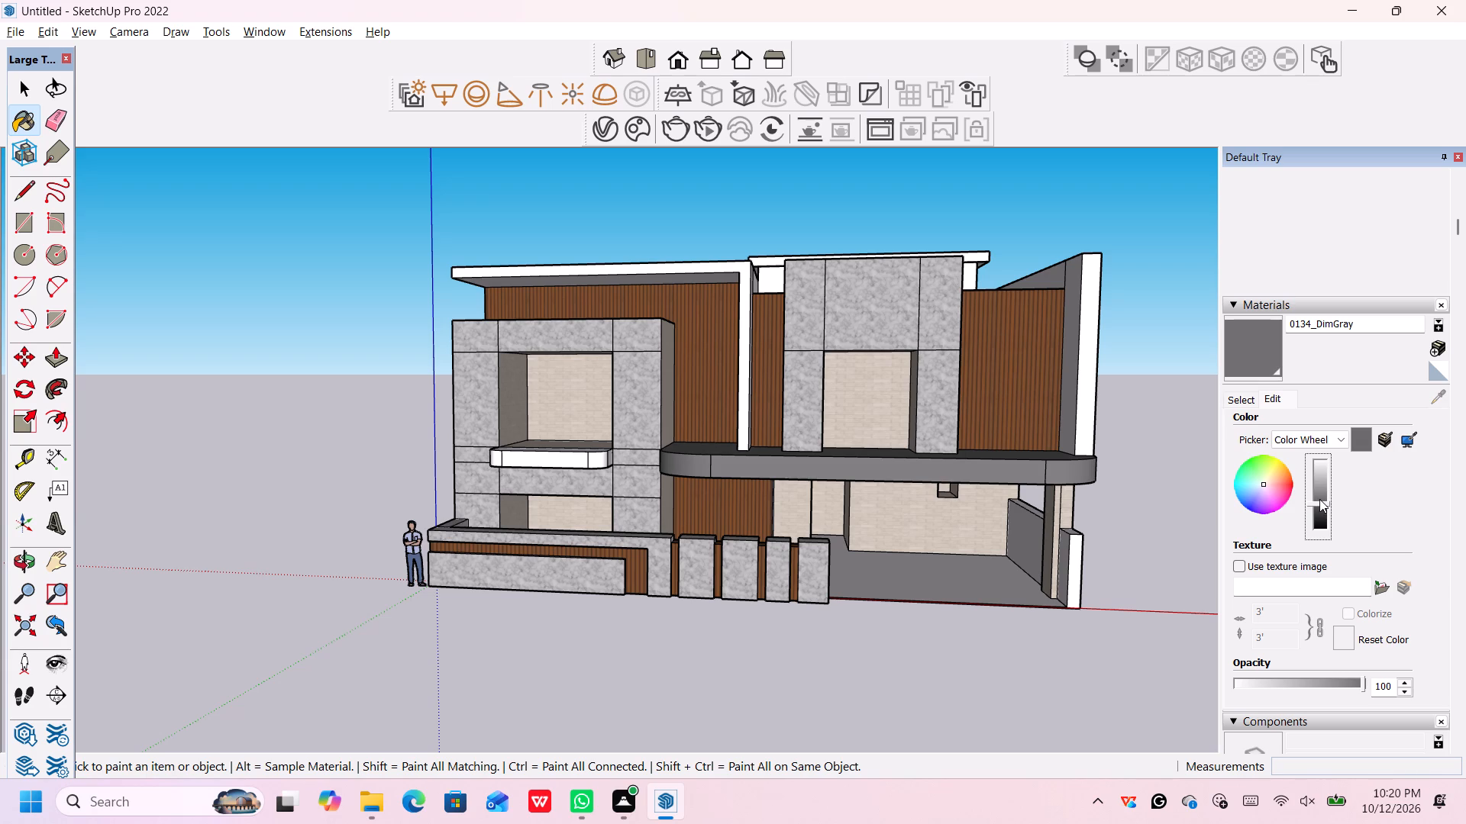
{"action": "left_click", "coordinate": [1267, 481]}
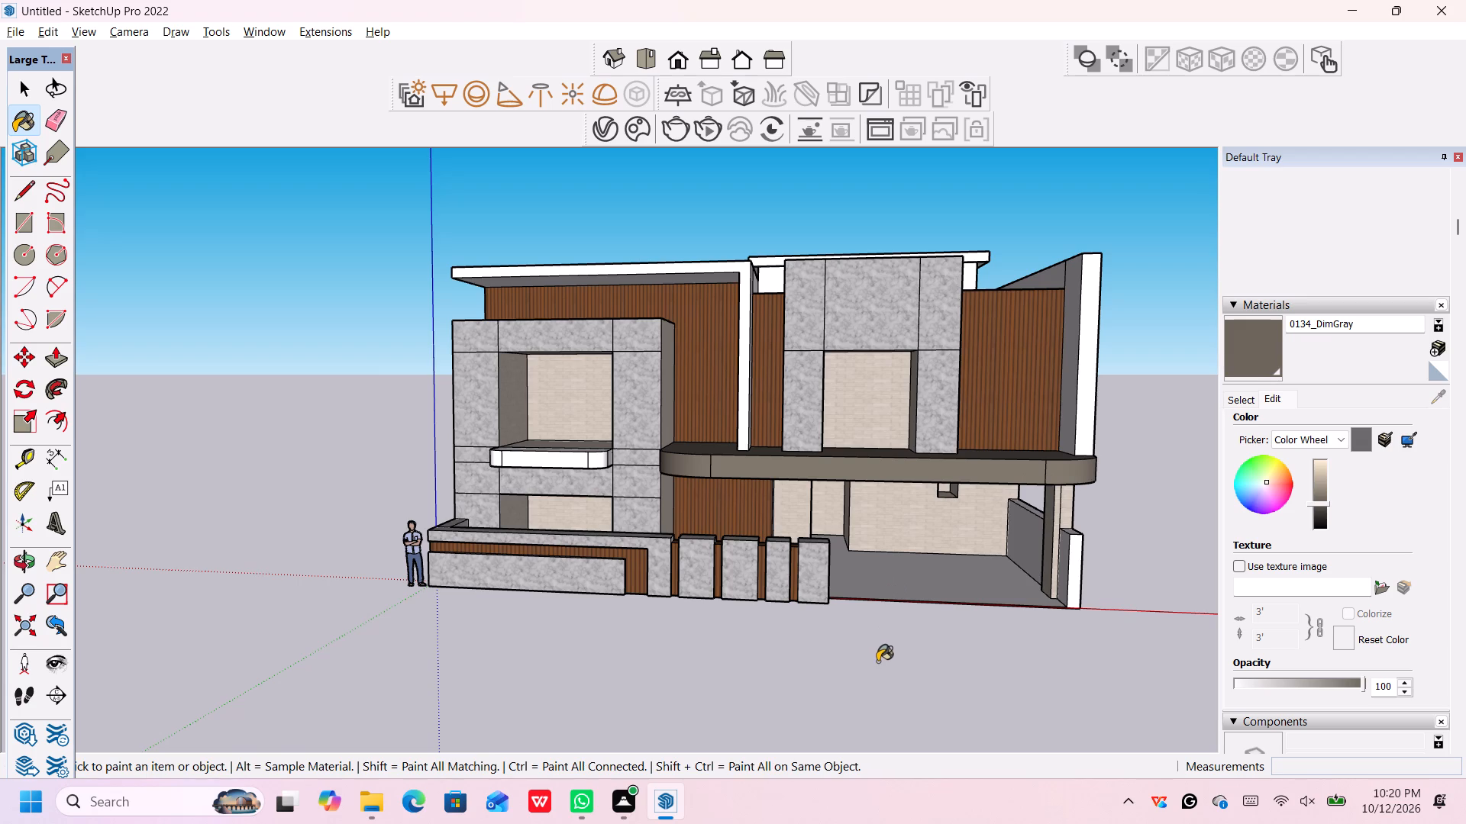
Paint the window ledge's front edge, top surface and rounded corner nearest the house's outer side with the tinted 0134_DimGray.
{"action": "middle_click_drag", "start_coordinate": [879, 661], "coordinate": [1052, 677]}
{"action": "scroll", "coordinate": [638, 465], "scroll_direction": "up", "scroll_amount": 5}
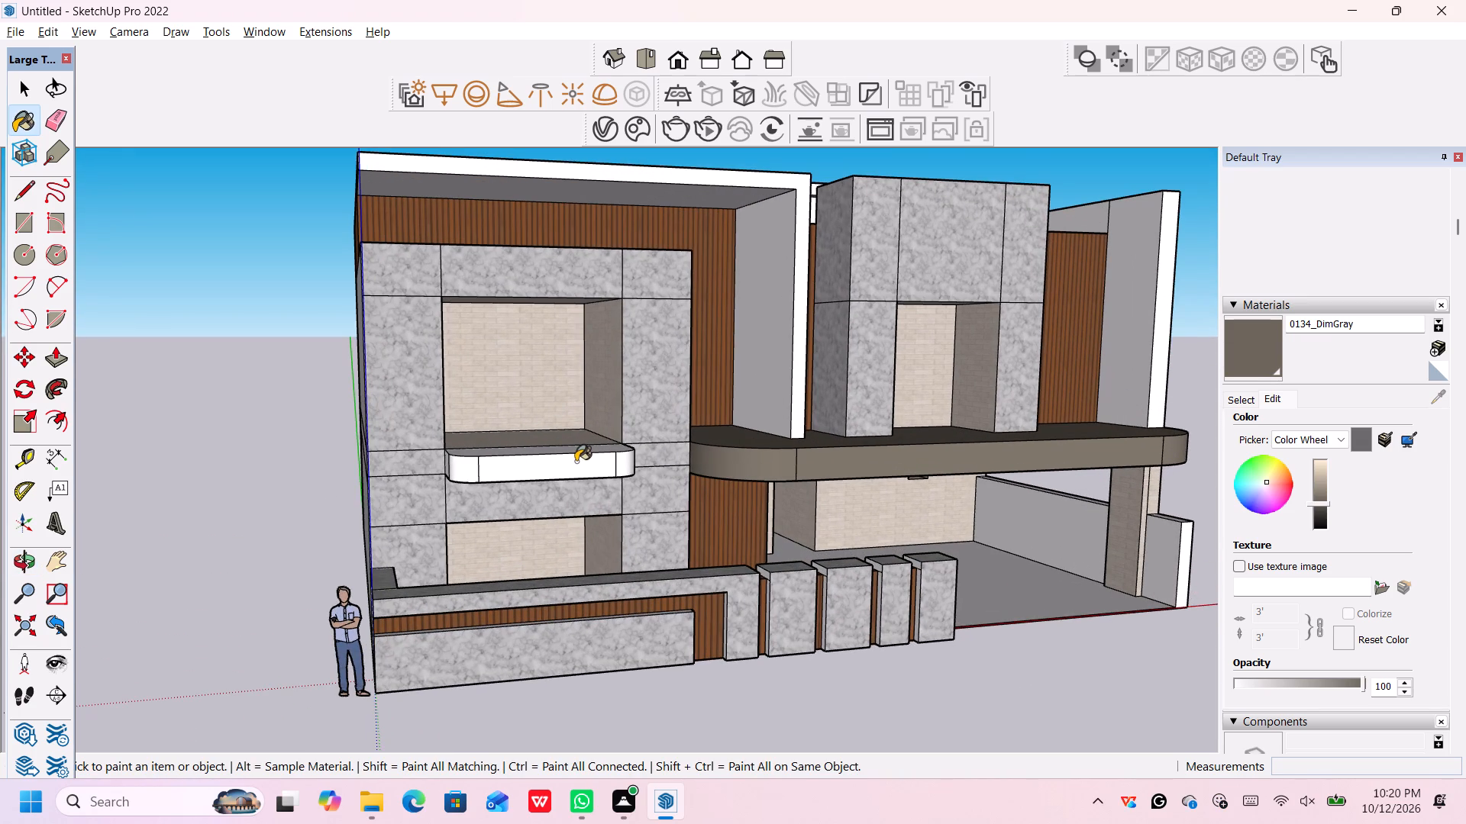
{"action": "left_click", "coordinate": [576, 462]}
{"action": "middle_click_drag", "start_coordinate": [565, 446], "coordinate": [567, 498]}
{"action": "left_click", "coordinate": [555, 472]}
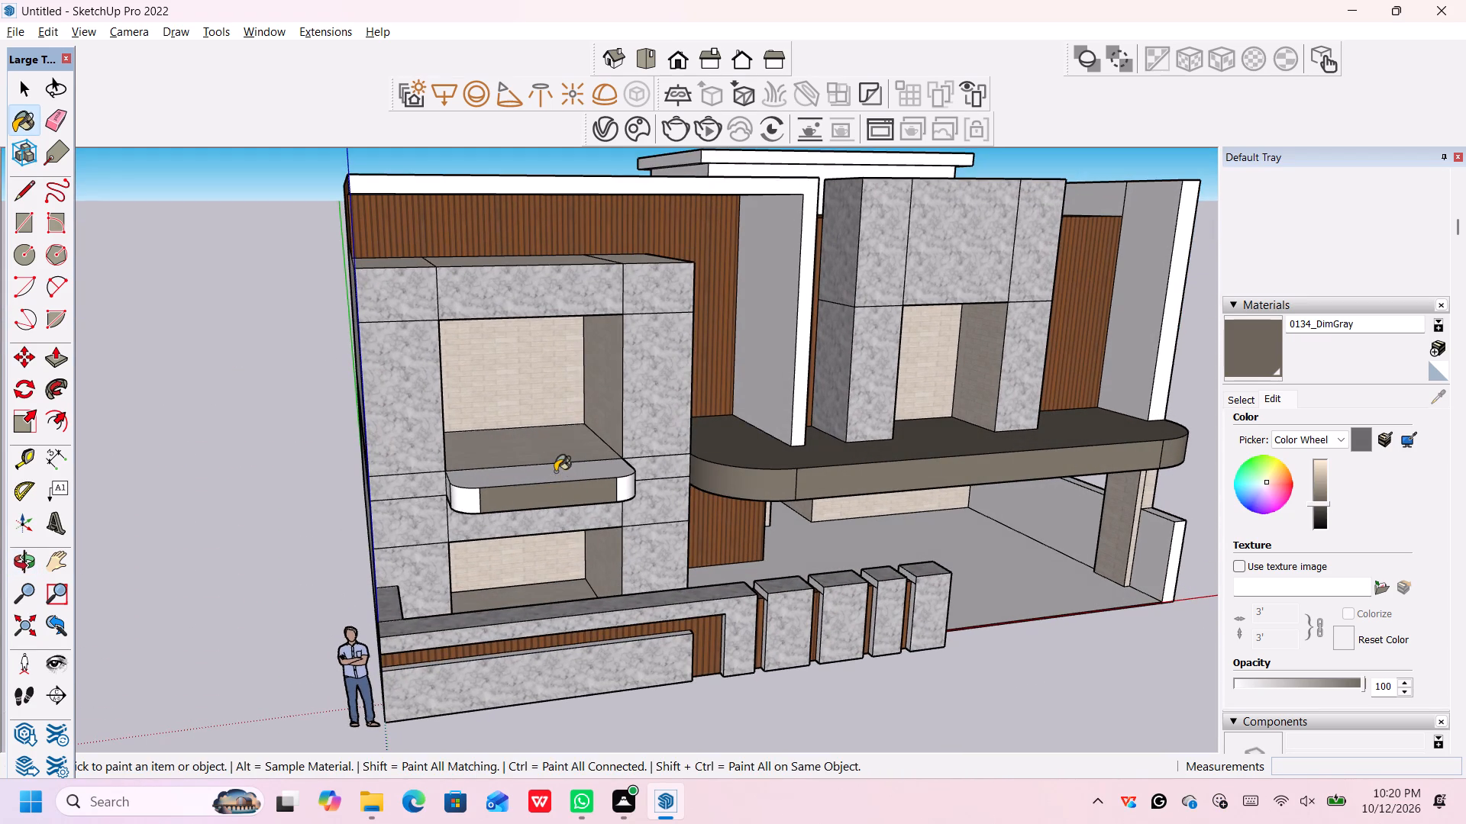
{"action": "left_click", "coordinate": [460, 503]}
{"action": "left_click", "coordinate": [445, 487]}
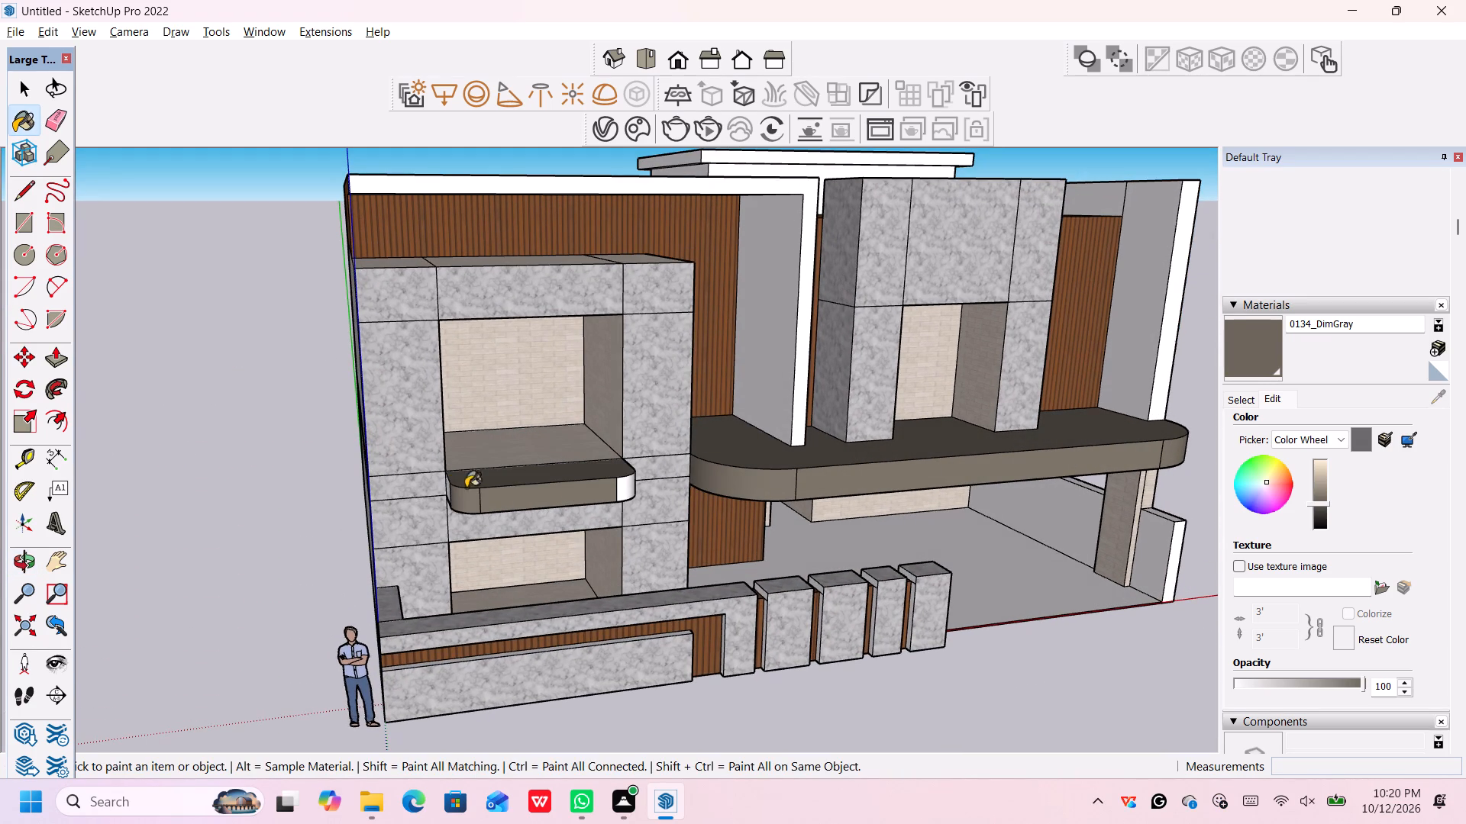
Paint the window ledge's remaining side faces and its other rounded corner with 0134_DimGray.
{"action": "scroll", "coordinate": [454, 490], "scroll_direction": "up", "scroll_amount": 5}
{"action": "middle_click_drag", "start_coordinate": [454, 491], "coordinate": [490, 501]}
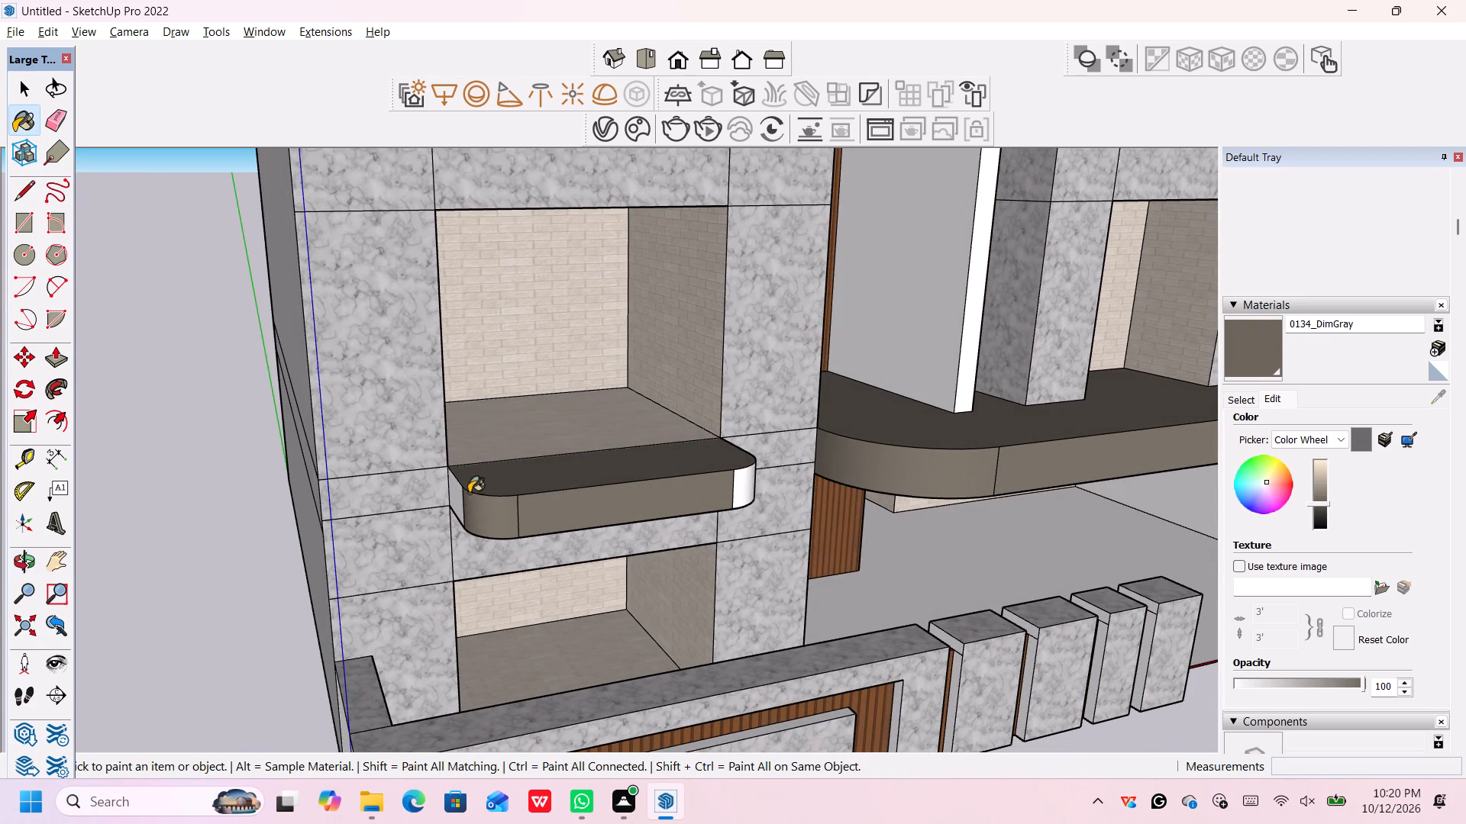
{"action": "left_click", "coordinate": [458, 492]}
{"action": "left_click", "coordinate": [739, 481]}
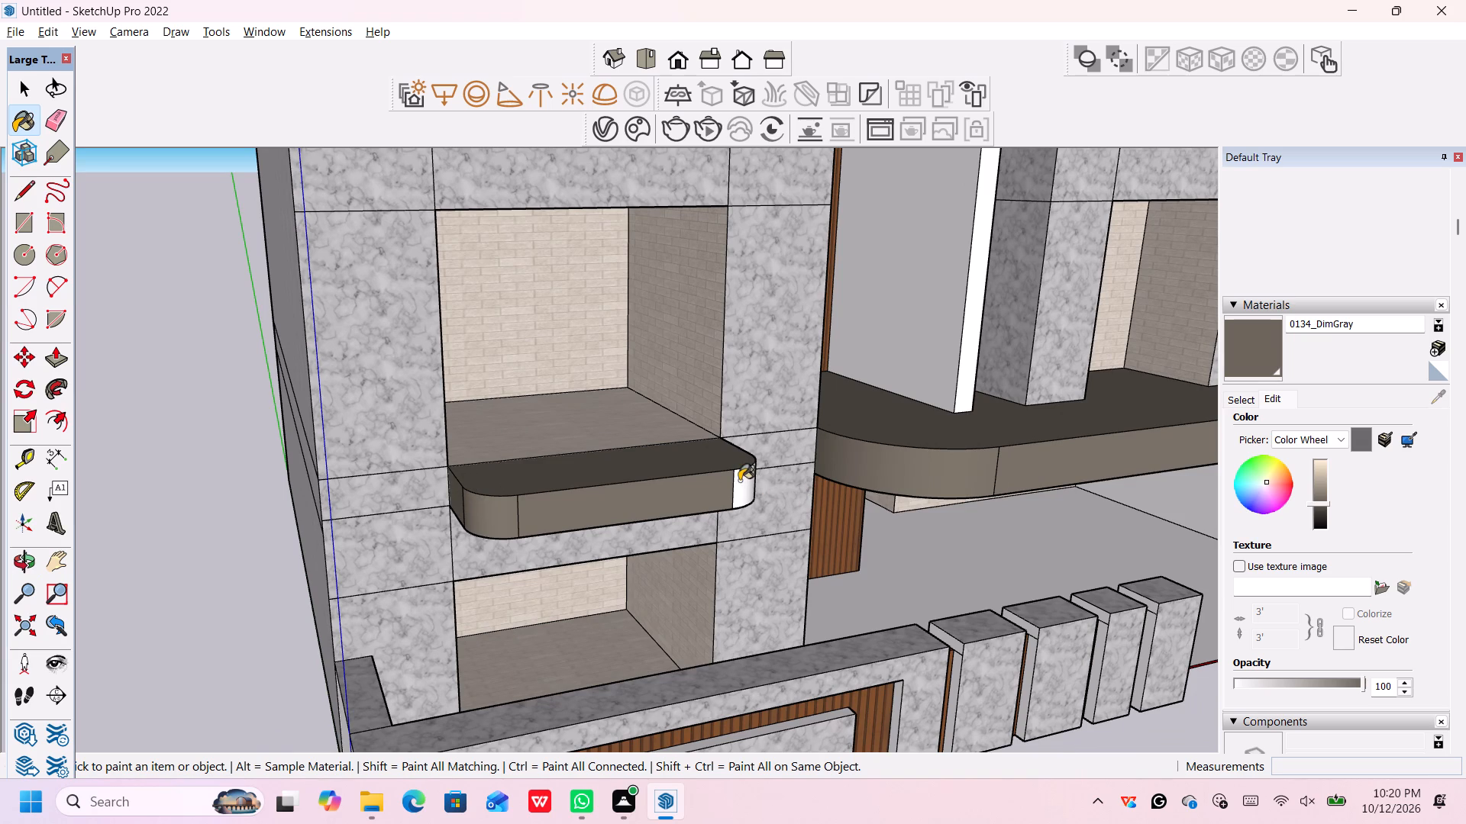
{"action": "left_click", "coordinate": [736, 458]}
{"action": "scroll", "coordinate": [741, 469], "scroll_direction": "down", "scroll_amount": 1}
{"action": "middle_click_drag", "start_coordinate": [741, 471], "coordinate": [505, 502]}
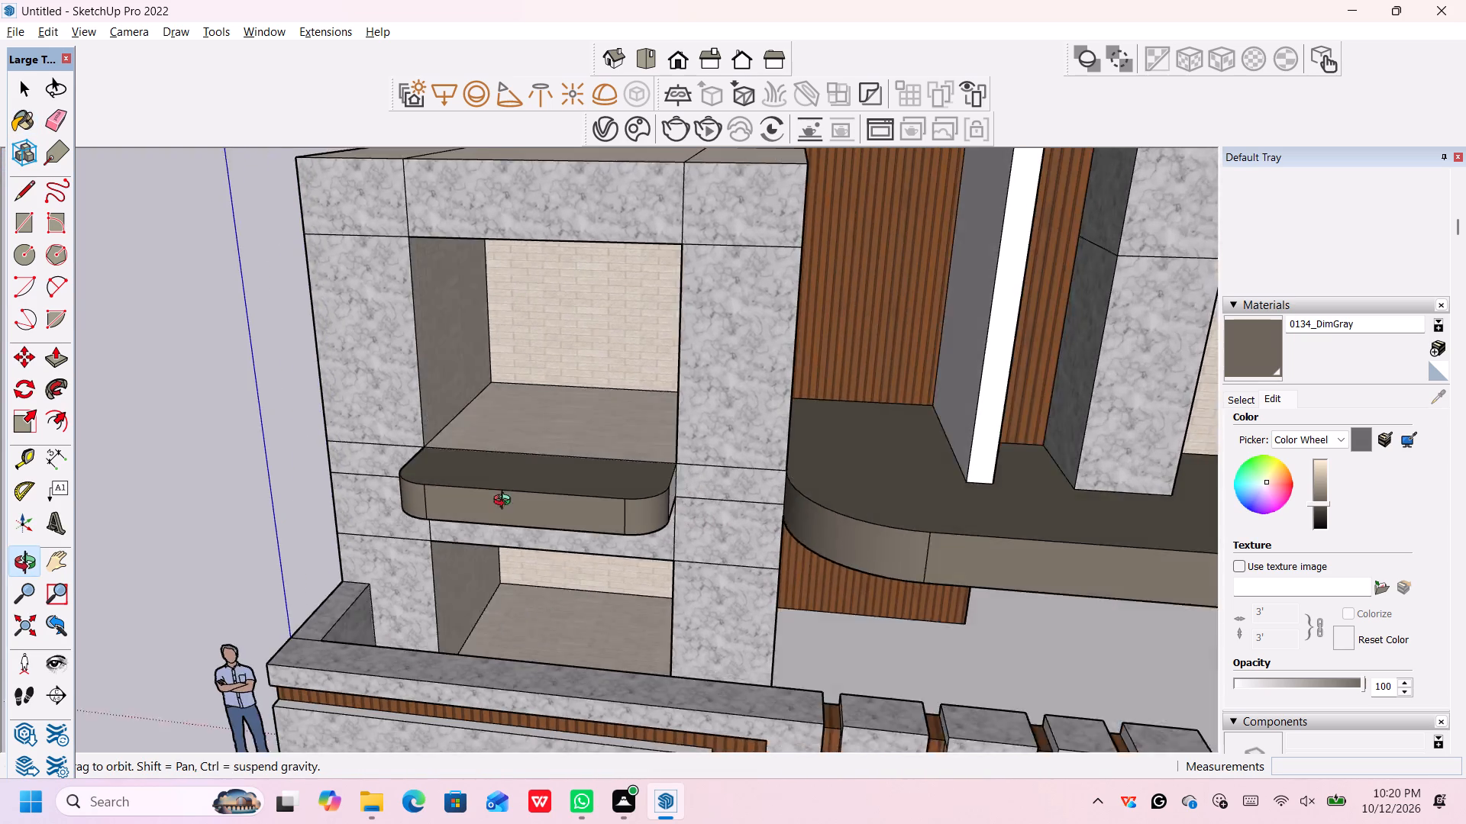
{"action": "middle_click_drag", "start_coordinate": [505, 502], "coordinate": [444, 502]}
{"action": "left_click", "coordinate": [631, 495]}
{"action": "scroll", "coordinate": [631, 495], "scroll_direction": "down", "scroll_amount": 6}
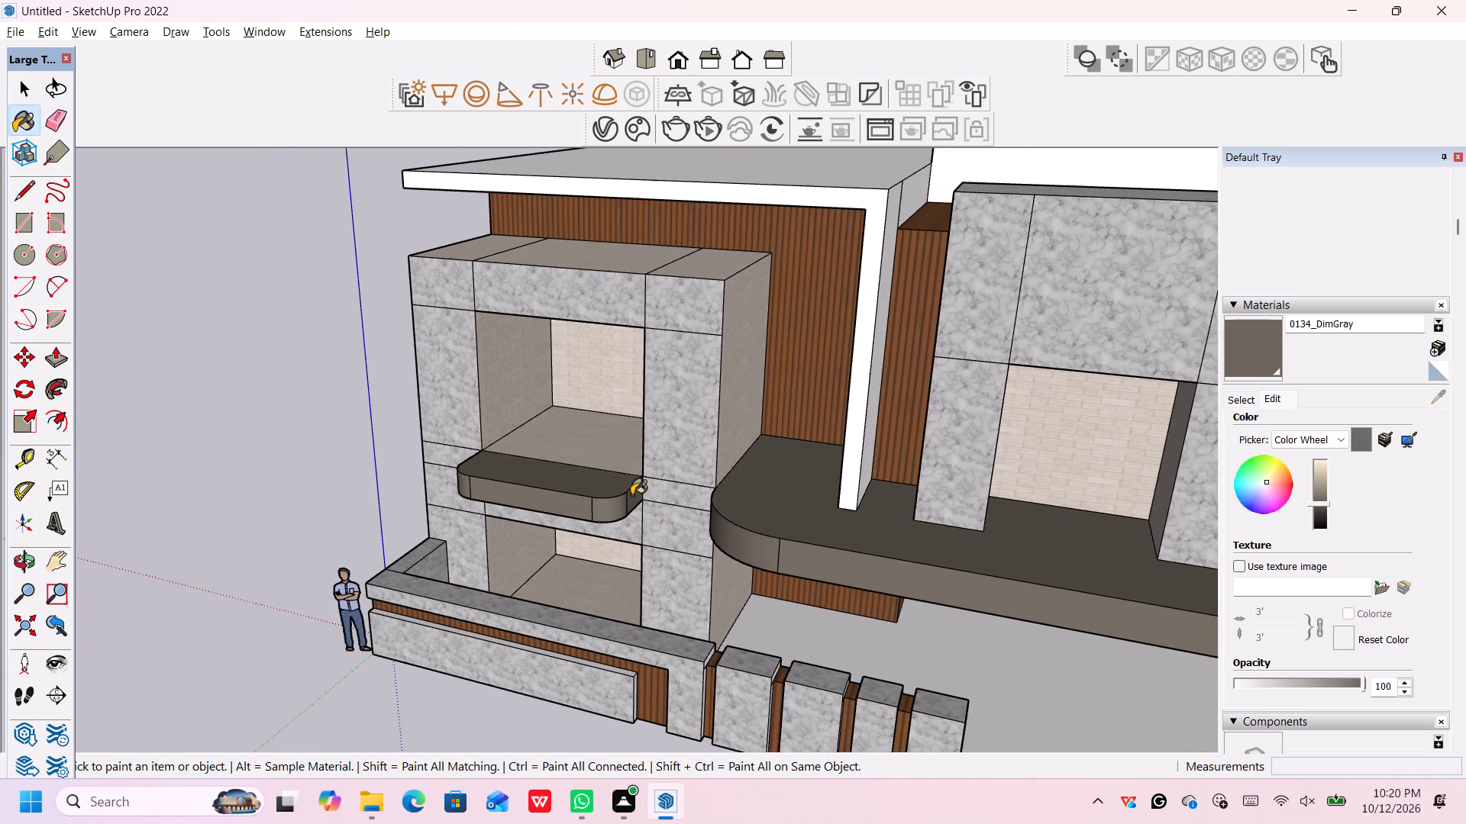
Paint the small upper roof slab's front edge, top surface and side edge facing the large roof with 0134_DimGray.
{"action": "scroll", "coordinate": [633, 494], "scroll_direction": "down", "scroll_amount": 10}
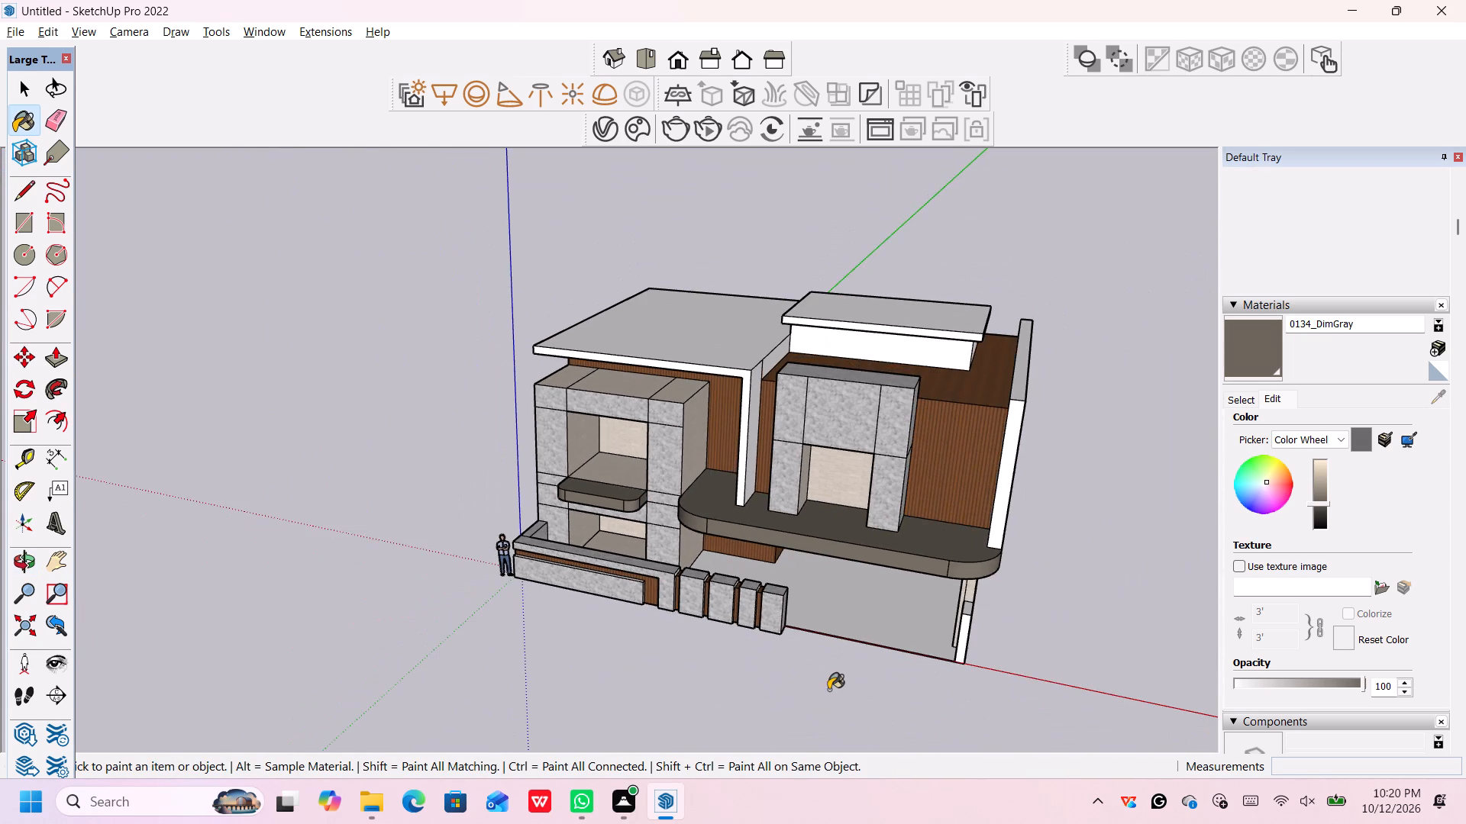
{"action": "middle_click_drag", "start_coordinate": [830, 694], "coordinate": [1012, 655]}
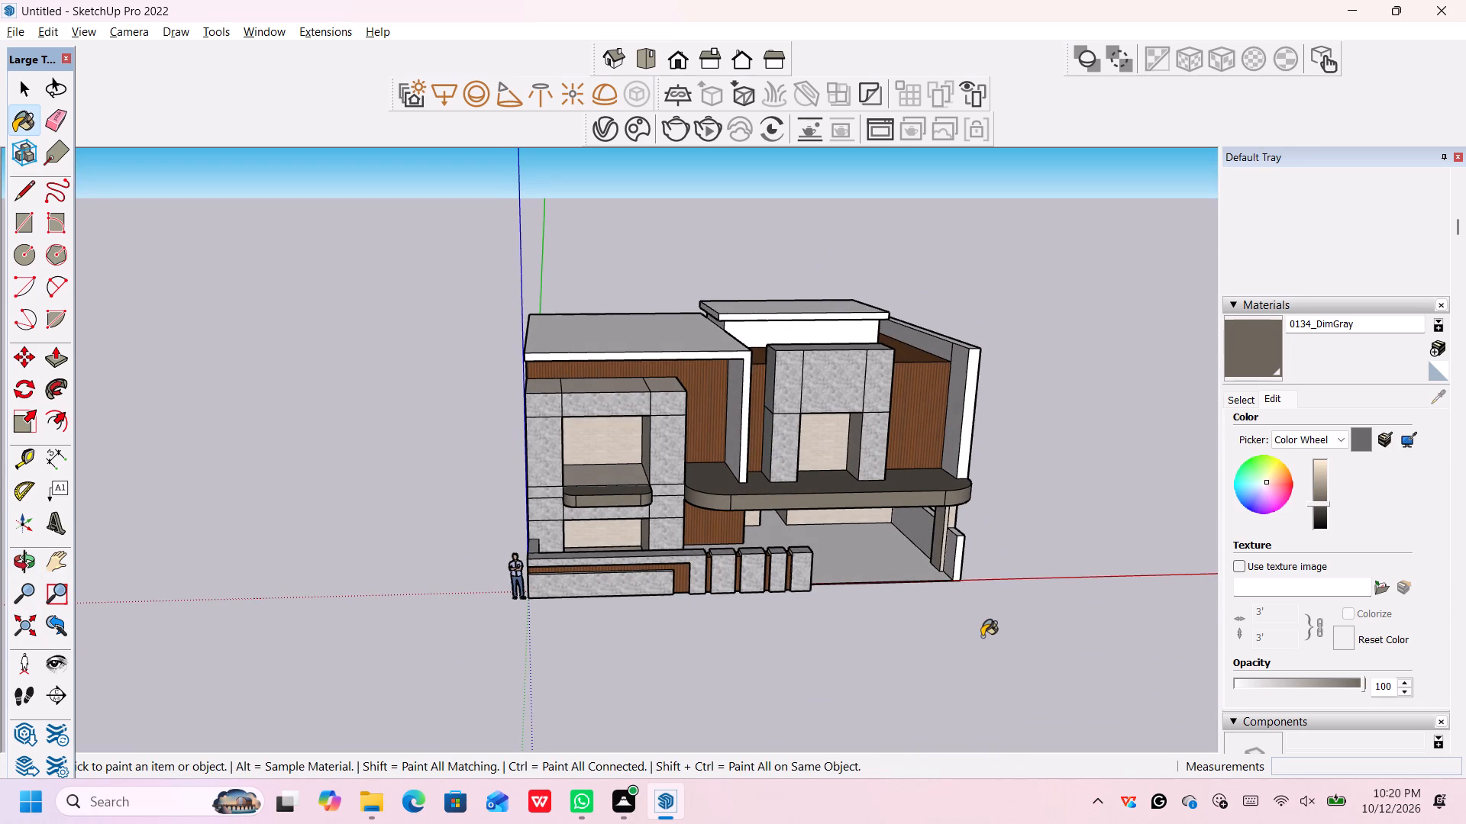
{"action": "scroll", "coordinate": [715, 298], "scroll_direction": "up", "scroll_amount": 11}
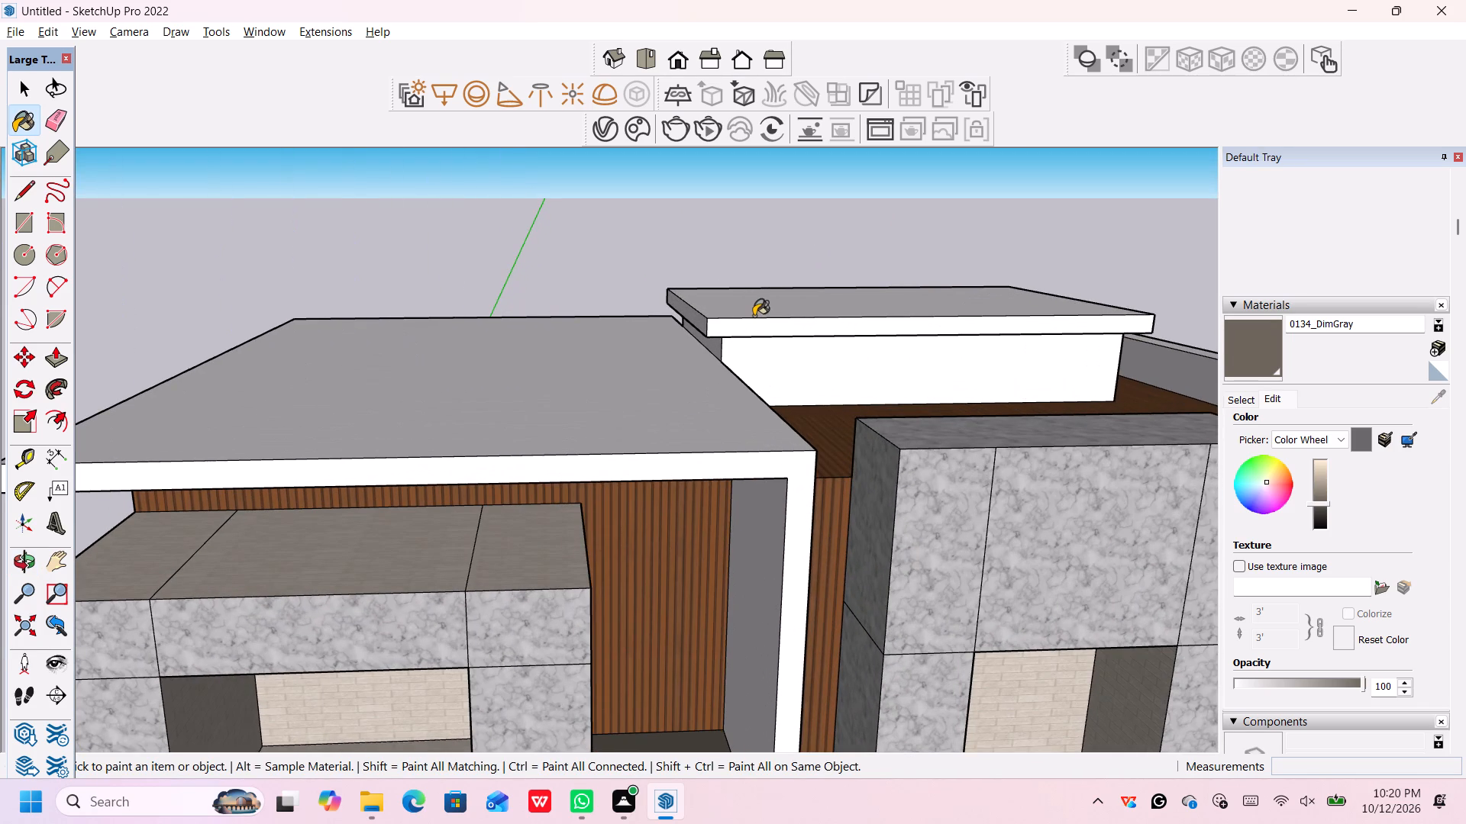
{"action": "left_click", "coordinate": [747, 328]}
{"action": "left_click", "coordinate": [773, 288]}
{"action": "left_click", "coordinate": [764, 301]}
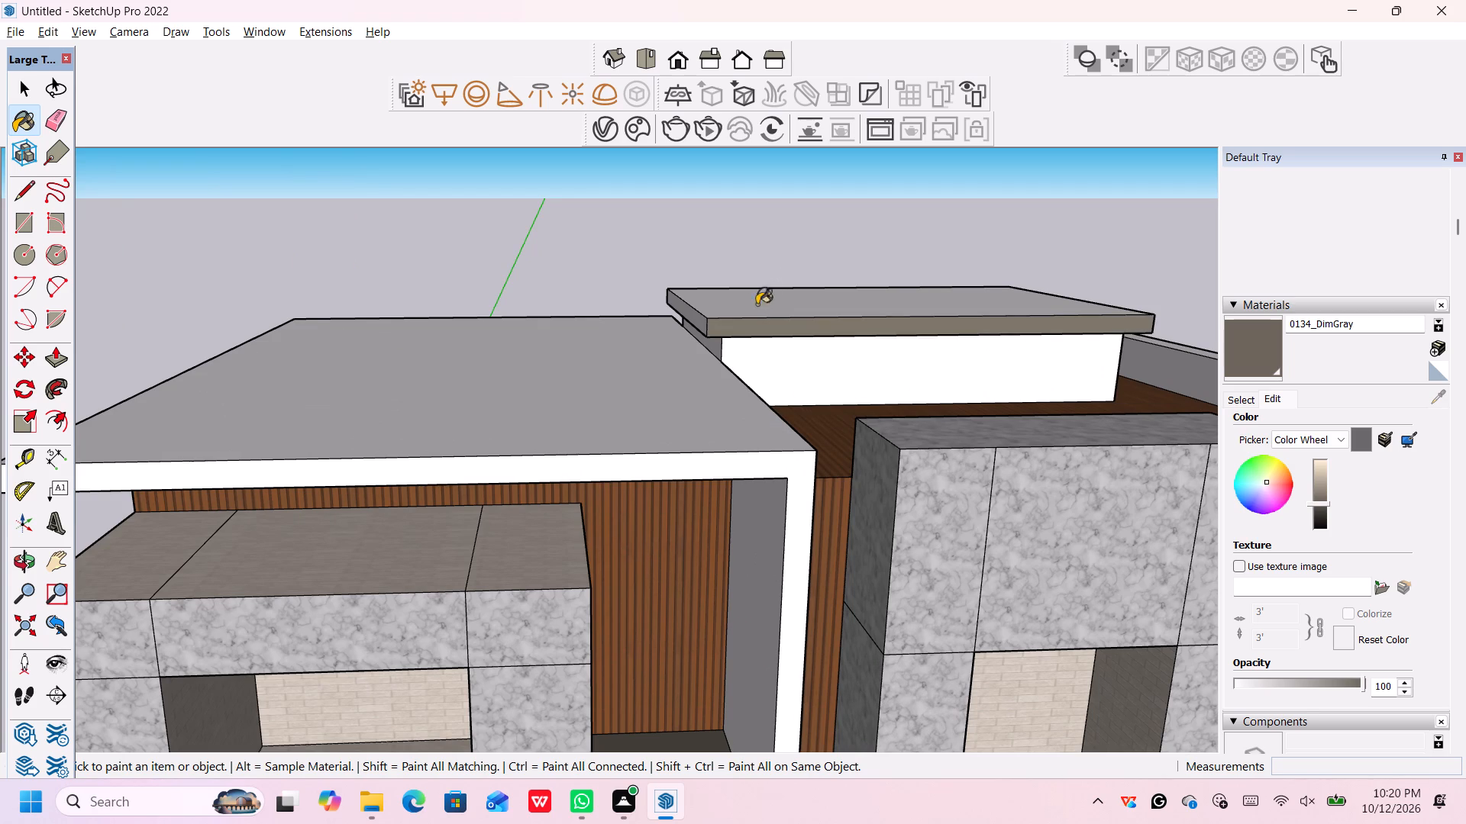
{"action": "middle_click_drag", "start_coordinate": [693, 325], "coordinate": [770, 367]}
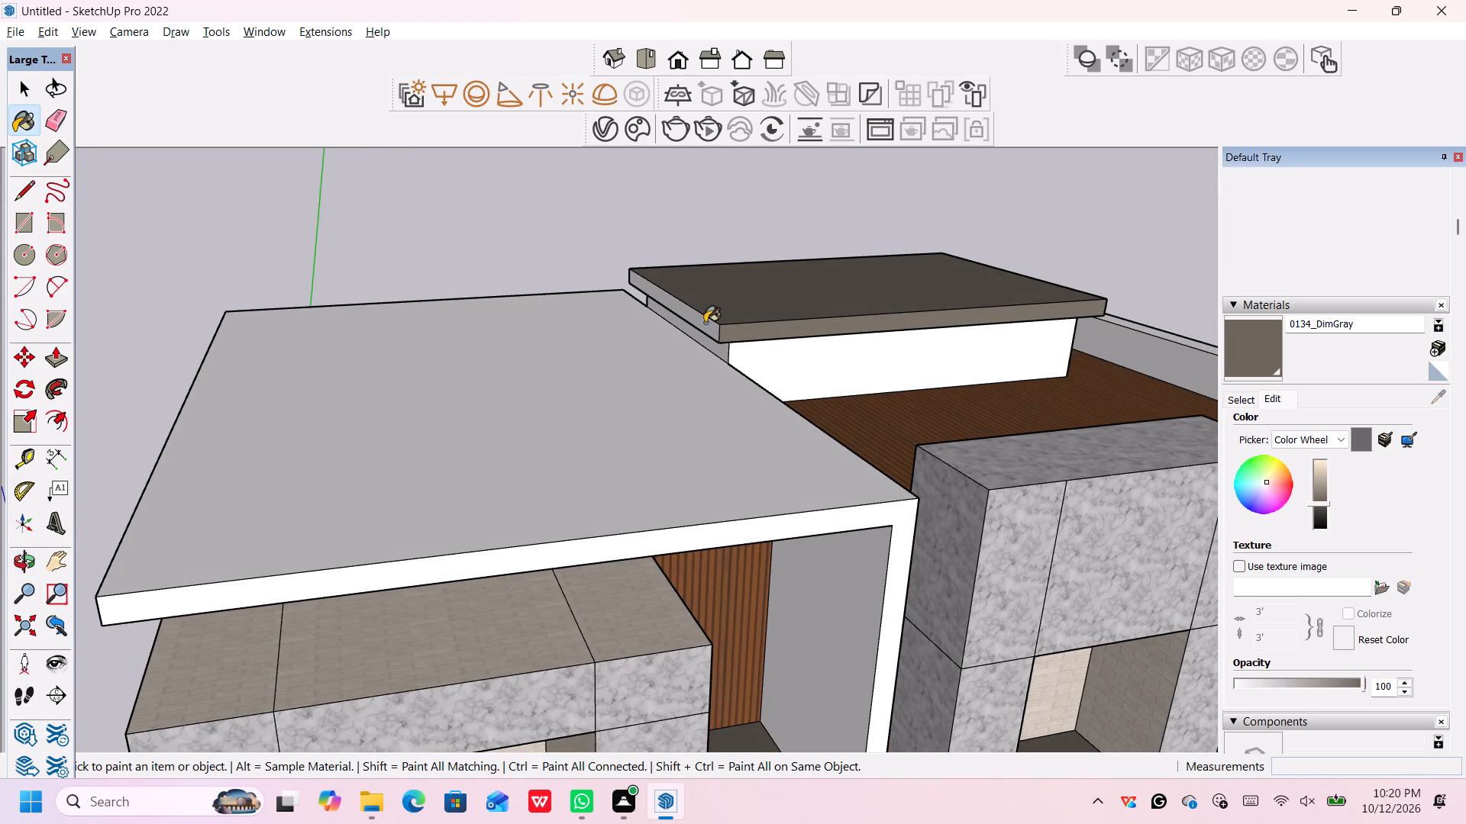
{"action": "left_click", "coordinate": [705, 323]}
Paint the upper roof slab's side edge above the carport-side parapet and its exposed underside with 0134_DimGray.
{"action": "middle_click_drag", "start_coordinate": [892, 369], "coordinate": [833, 159]}
{"action": "scroll", "coordinate": [832, 175], "scroll_direction": "down", "scroll_amount": 3}
{"action": "middle_click_drag", "start_coordinate": [832, 195], "coordinate": [767, 368]}
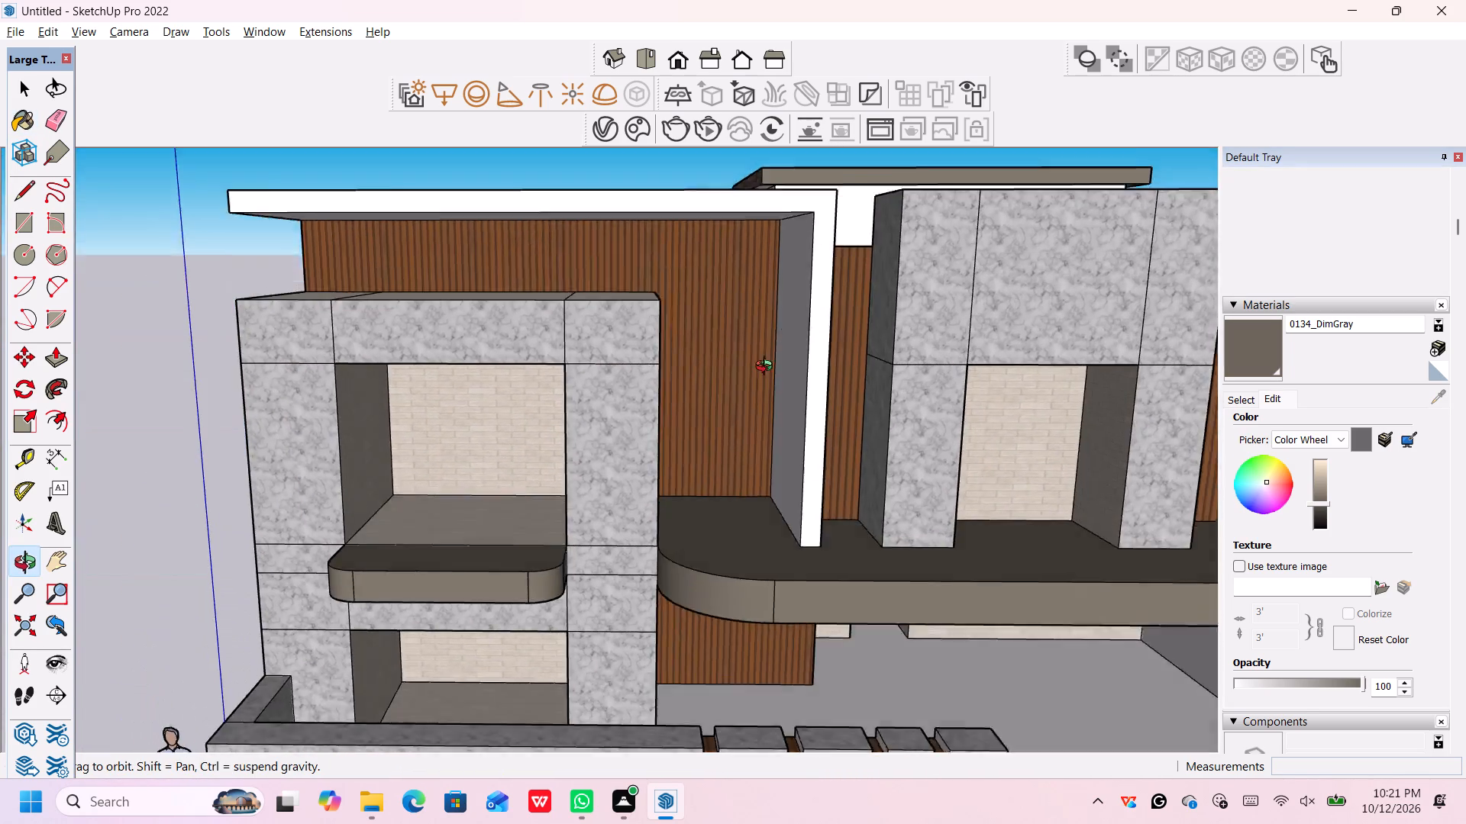
{"action": "middle_click_drag", "start_coordinate": [767, 368], "coordinate": [651, 372]}
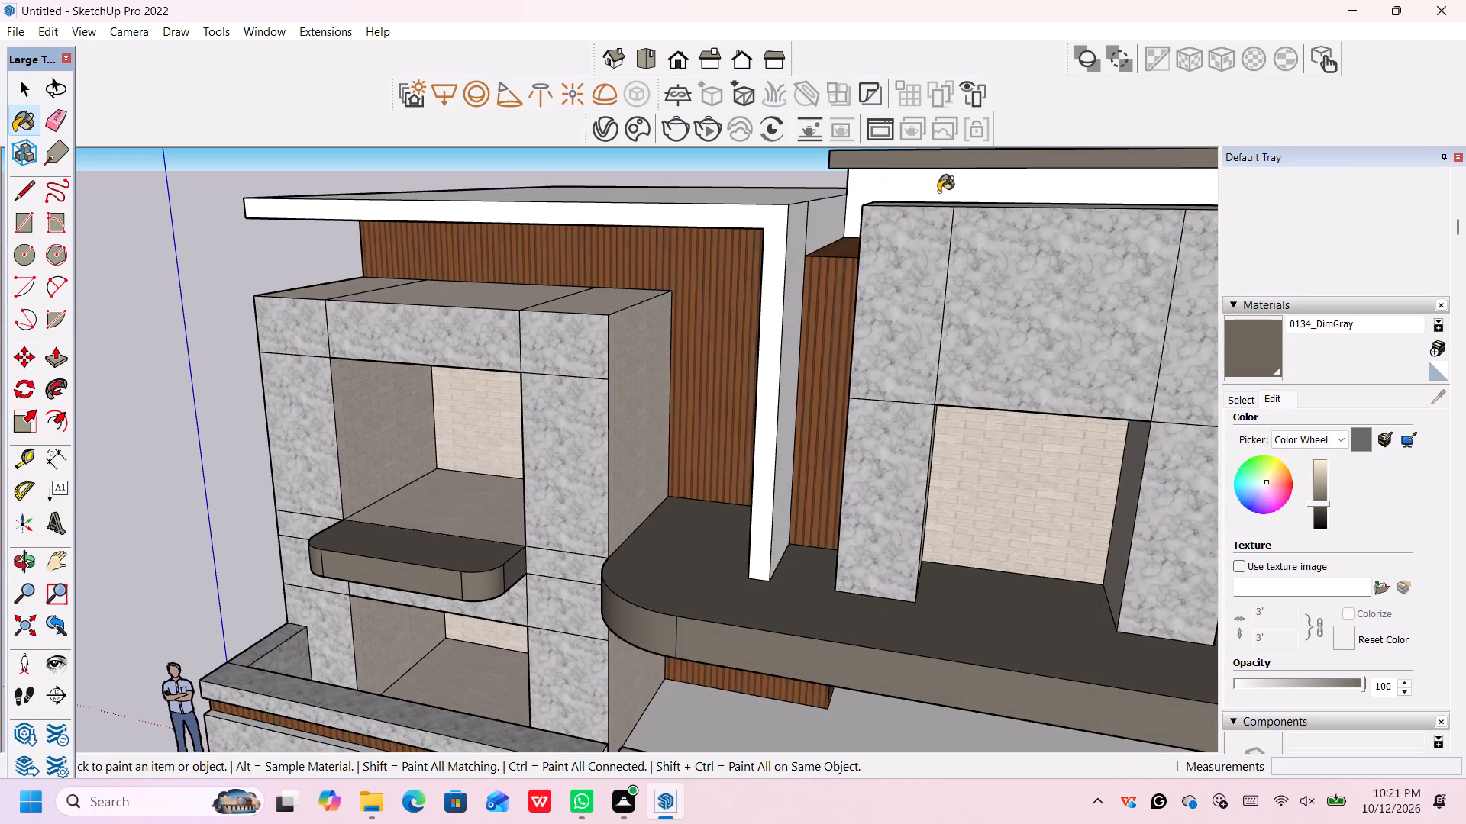
{"action": "middle_click_drag", "start_coordinate": [938, 192], "coordinate": [355, 267]}
{"action": "scroll", "coordinate": [708, 224], "scroll_direction": "up", "scroll_amount": 6}
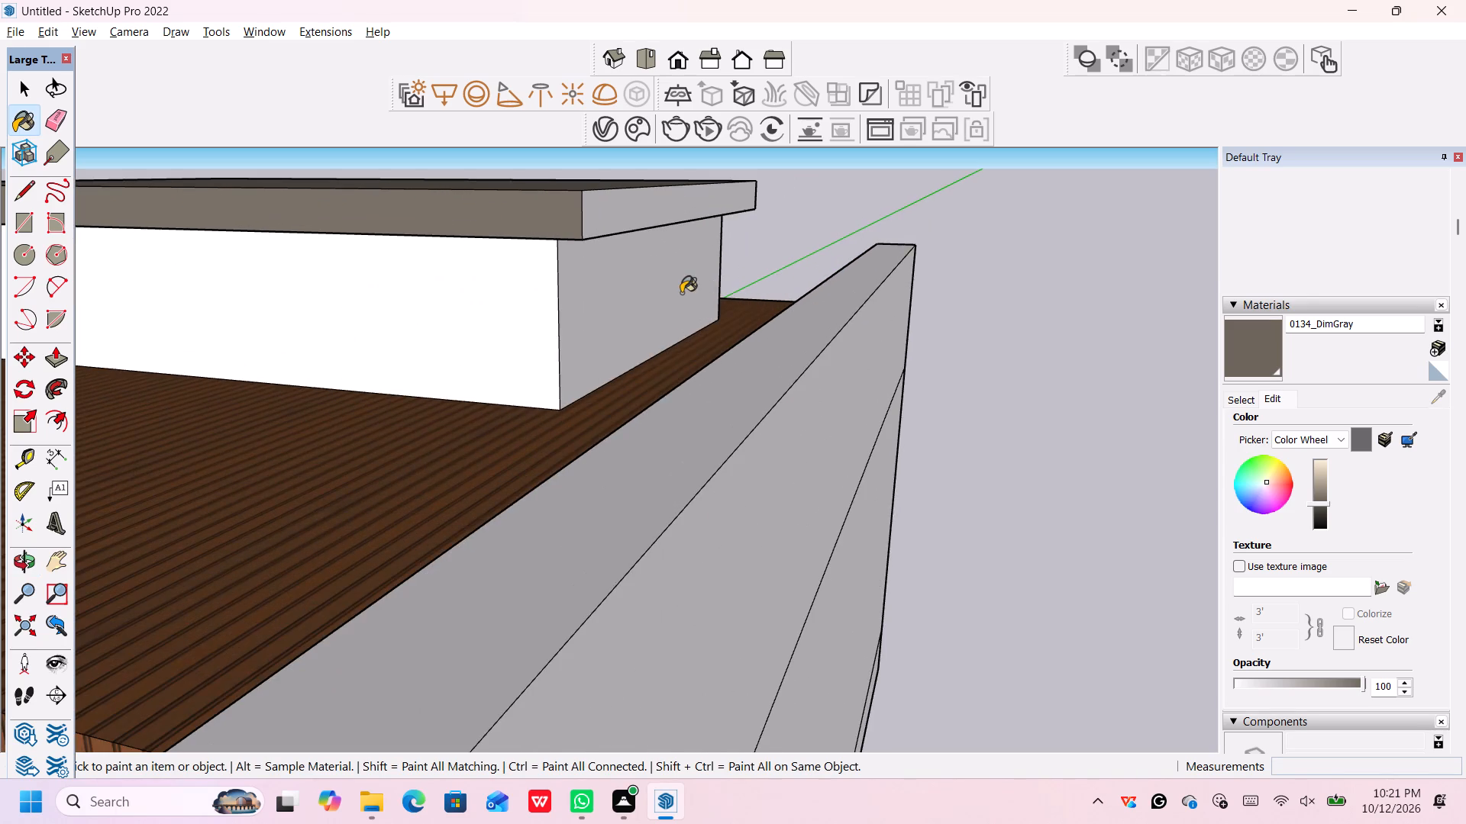
{"action": "middle_click_drag", "start_coordinate": [660, 301], "coordinate": [627, 275]}
{"action": "scroll", "coordinate": [611, 250], "scroll_direction": "up", "scroll_amount": 5}
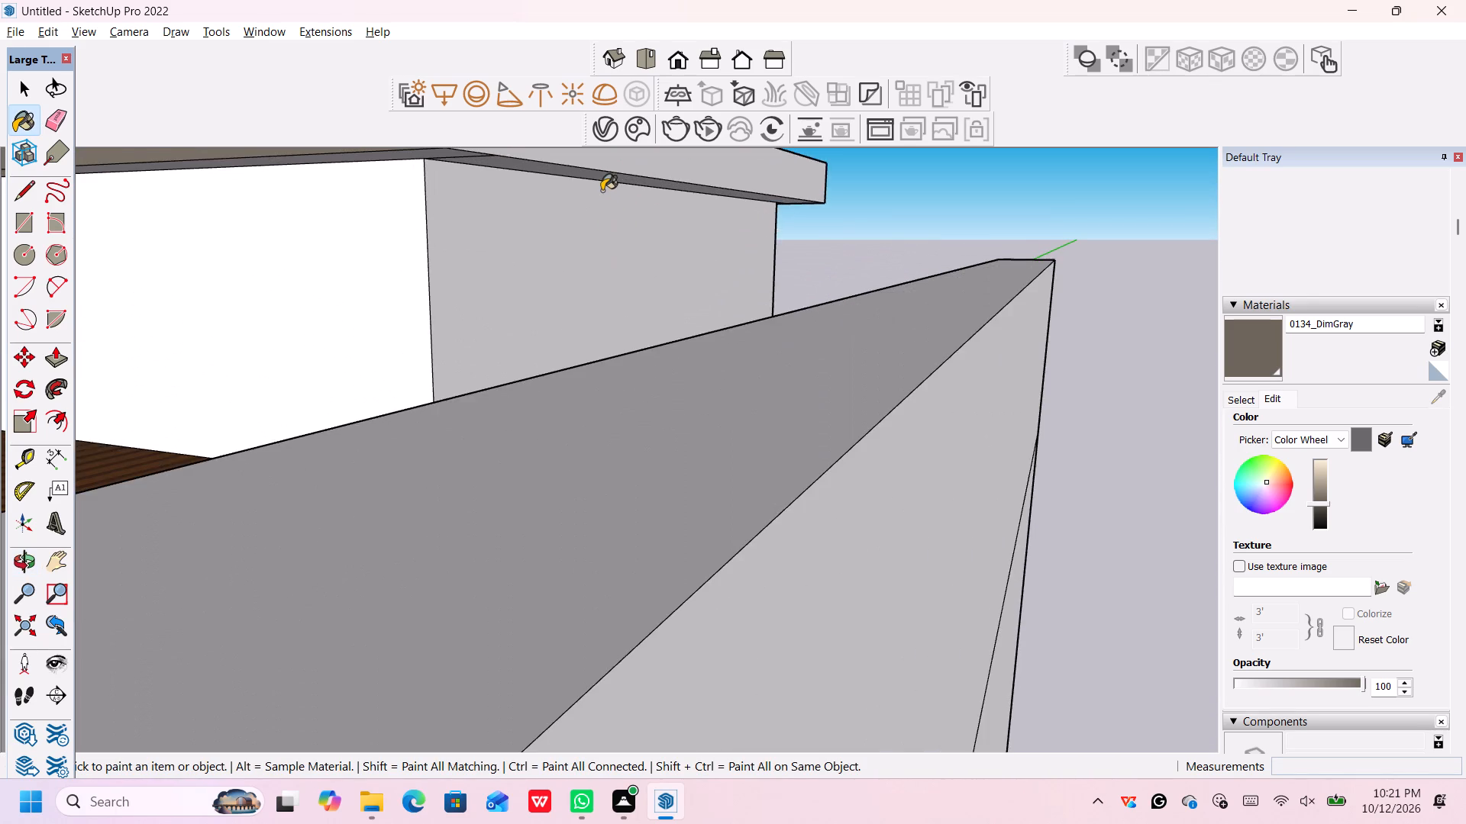
{"action": "scroll", "coordinate": [602, 191], "scroll_direction": "up", "scroll_amount": 1}
{"action": "left_click", "coordinate": [607, 172]}
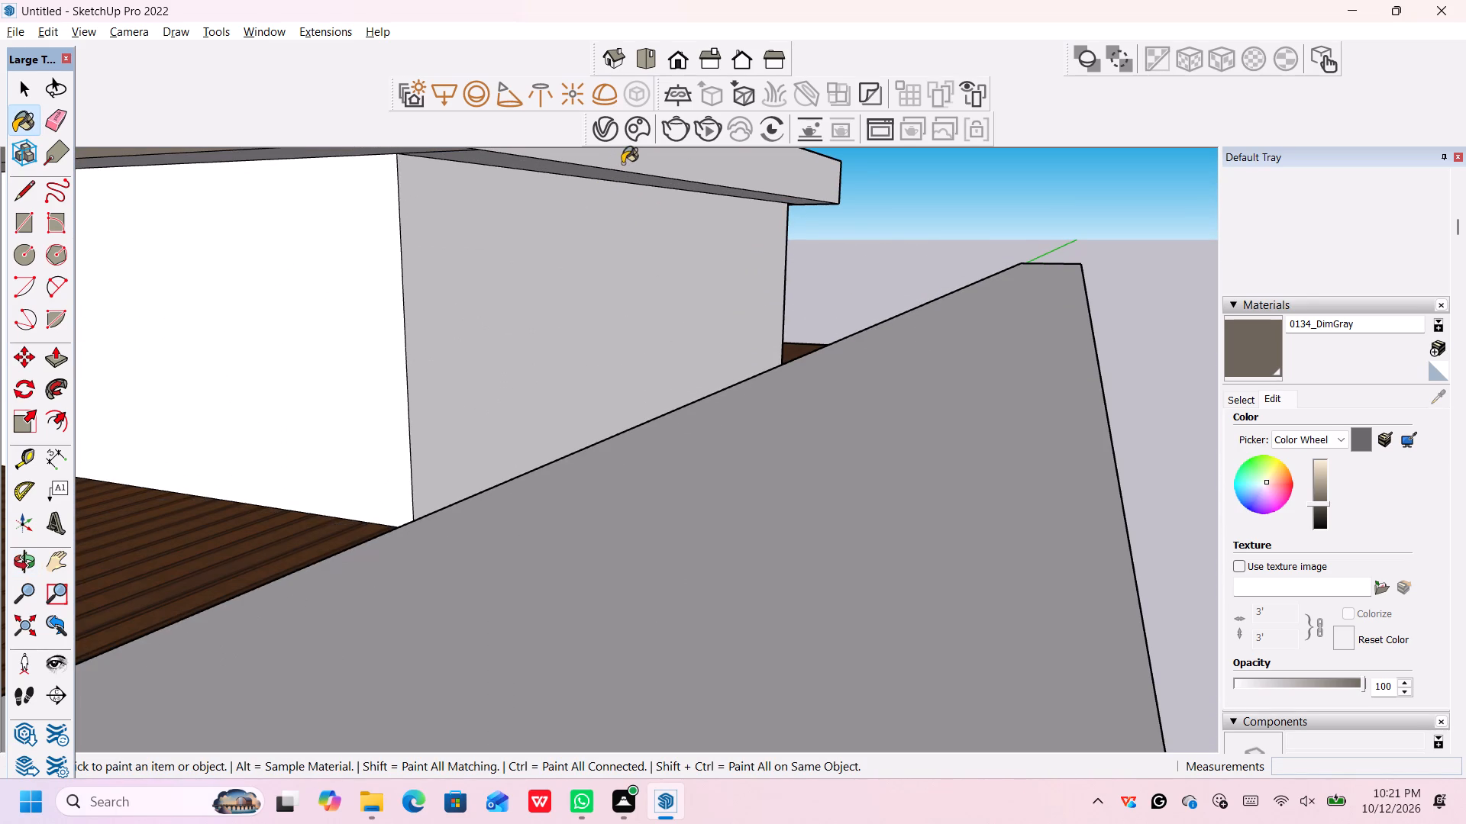
{"action": "left_click", "coordinate": [622, 163]}
{"action": "scroll", "coordinate": [466, 183], "scroll_direction": "down", "scroll_amount": 3}
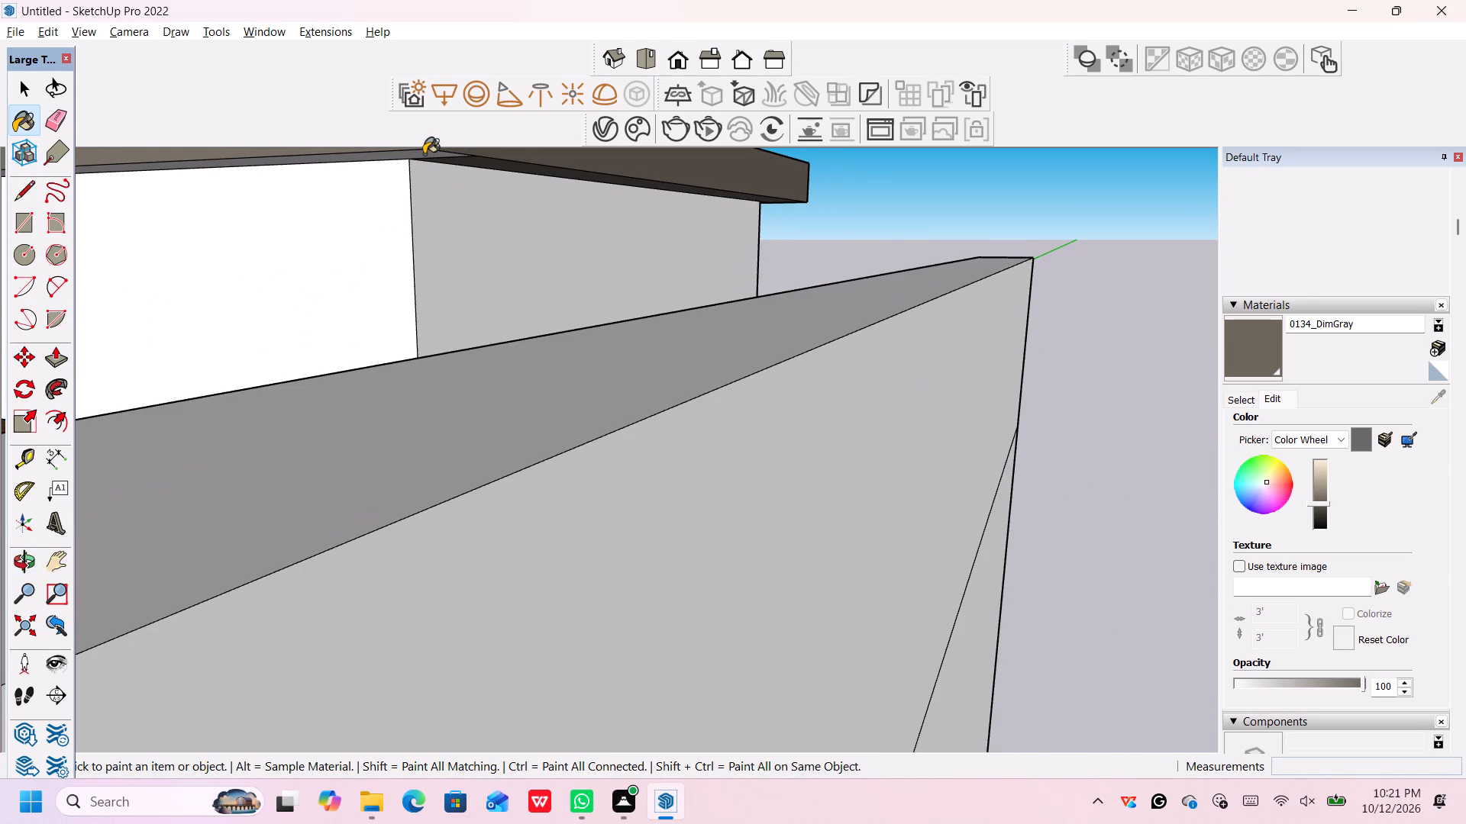
{"action": "left_click", "coordinate": [423, 153]}
Paint the upper roof slab's rear edge with 0134_DimGray from the back of the house.
{"action": "scroll", "coordinate": [844, 232], "scroll_direction": "down", "scroll_amount": 6}
{"action": "middle_click_drag", "start_coordinate": [915, 221], "coordinate": [825, 272]}
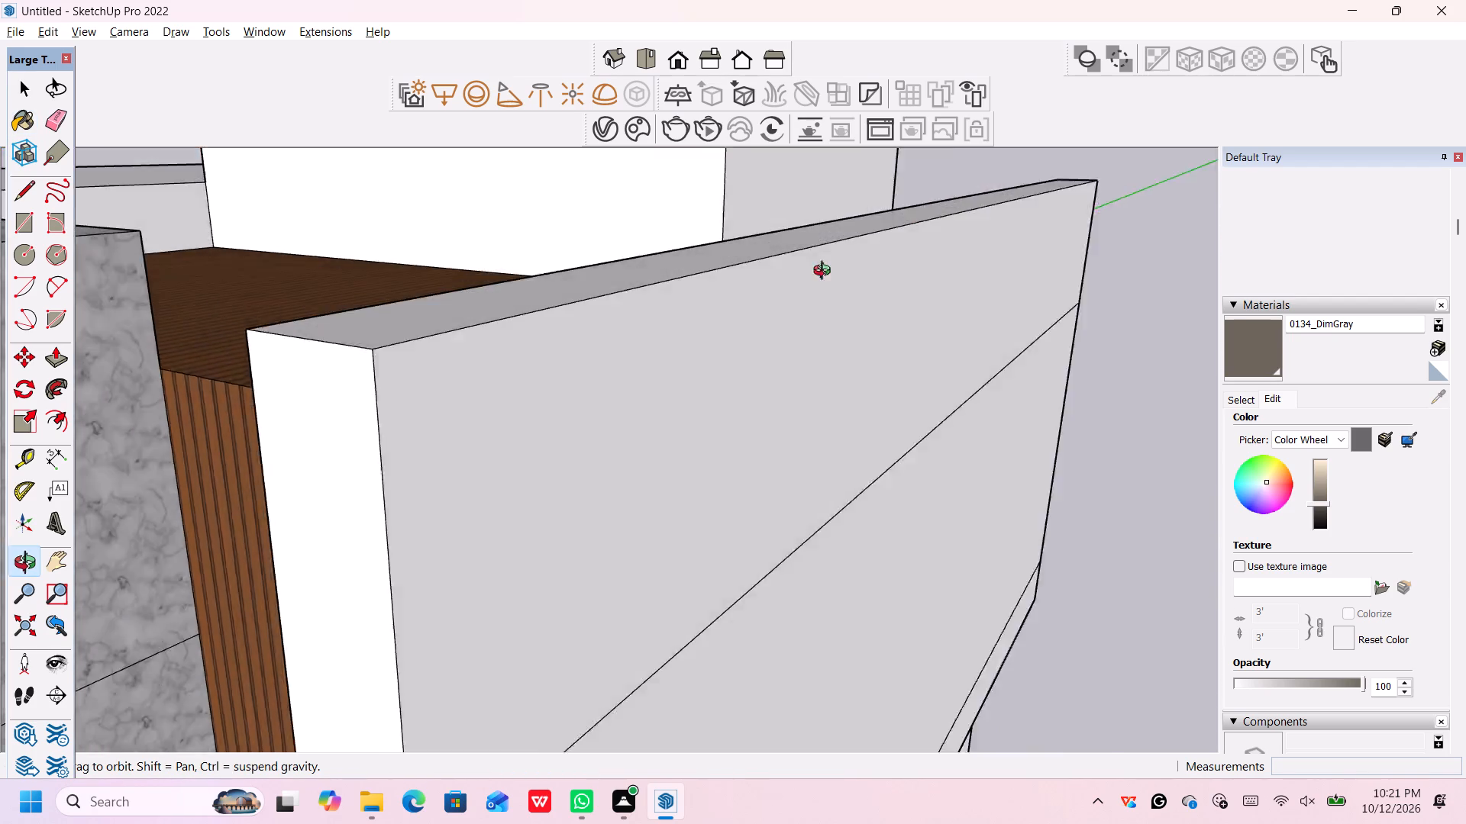
{"action": "middle_click_drag", "start_coordinate": [825, 272], "coordinate": [925, 227]}
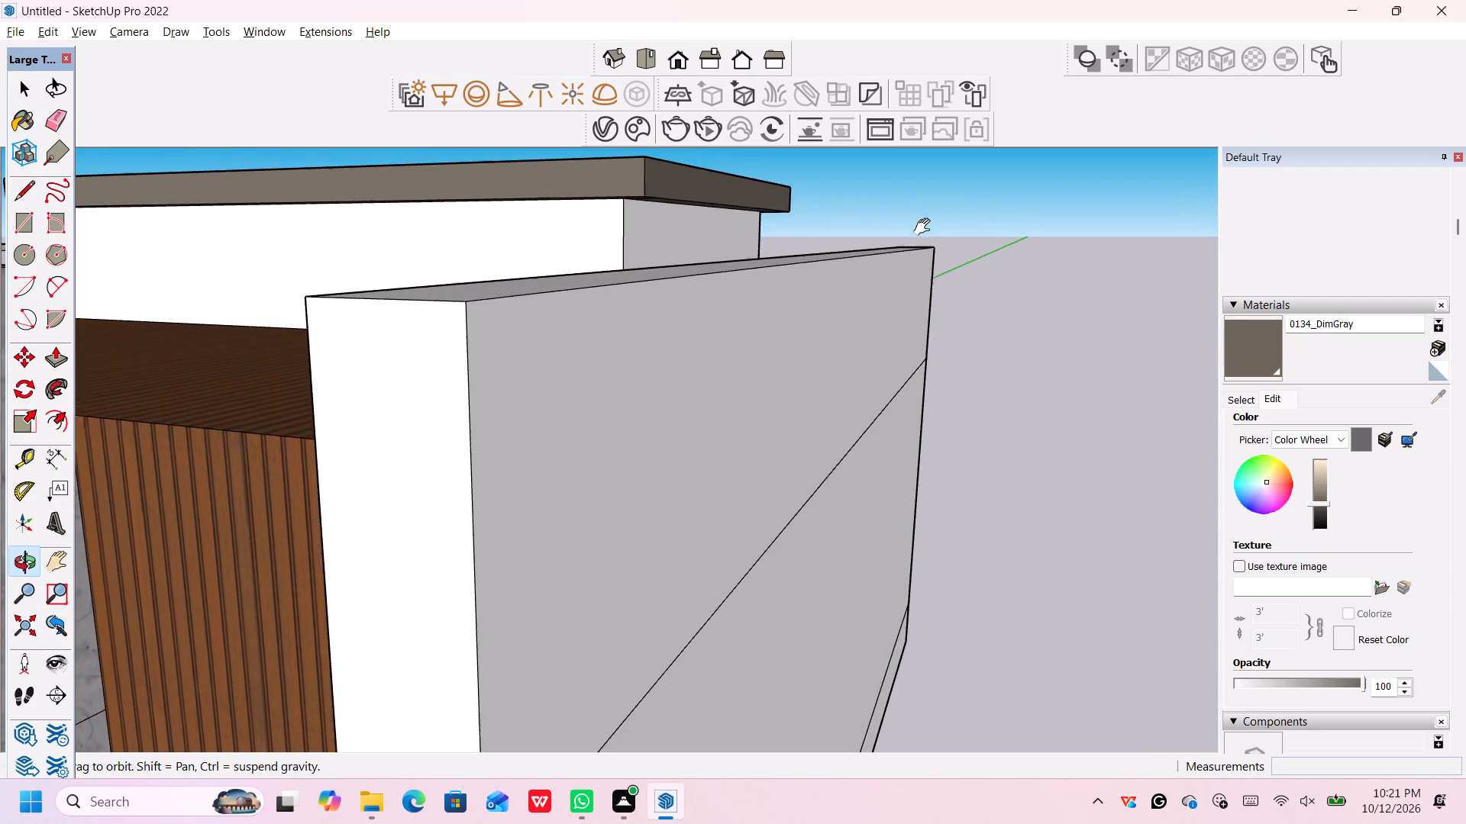
{"action": "middle_click_drag", "start_coordinate": [925, 227], "coordinate": [649, 291]}
{"action": "scroll", "coordinate": [695, 272], "scroll_direction": "down", "scroll_amount": 6}
{"action": "scroll", "coordinate": [785, 272], "scroll_direction": "down", "scroll_amount": 7}
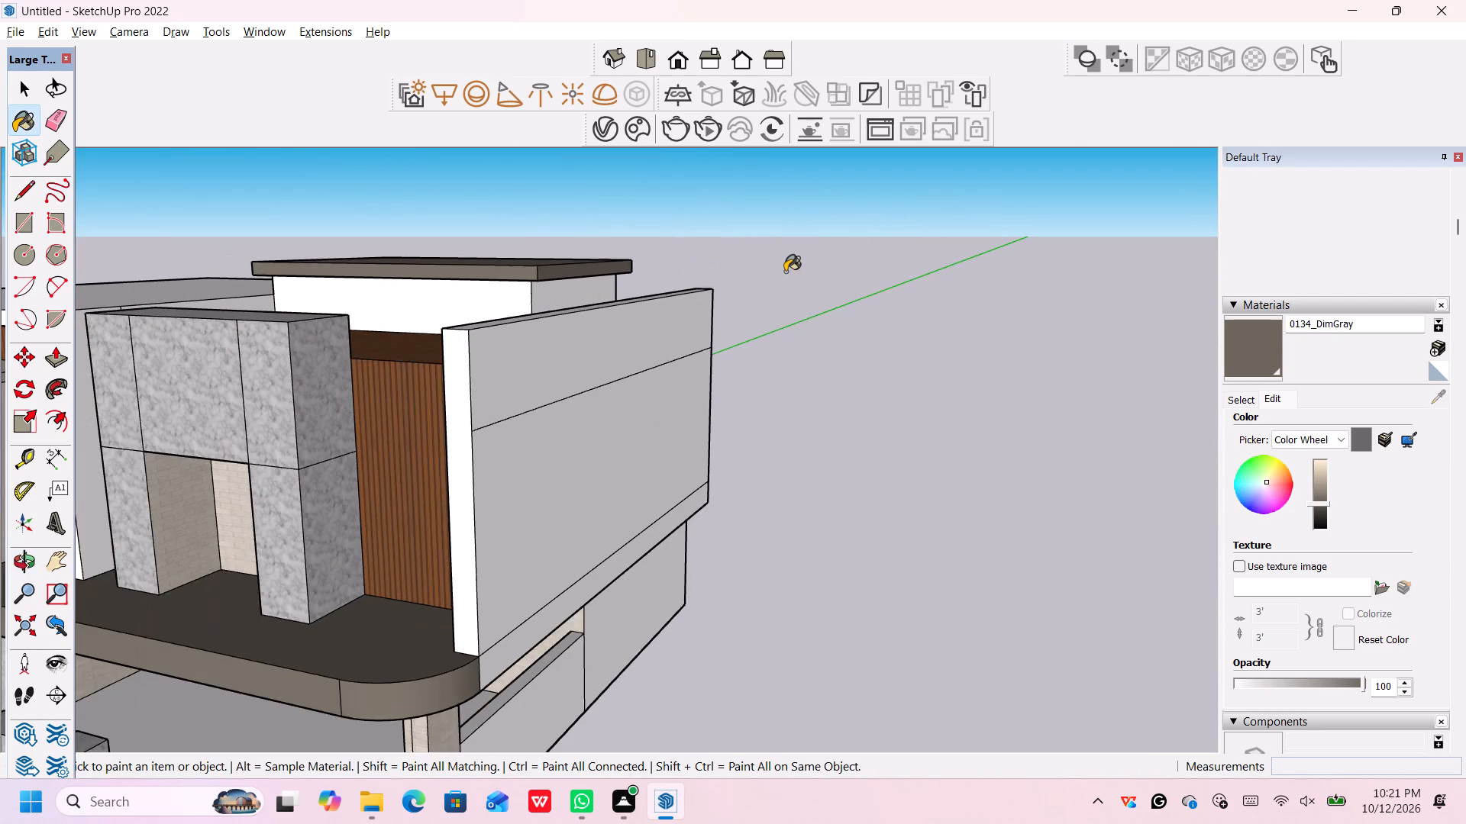
{"action": "middle_click_drag", "start_coordinate": [785, 275], "coordinate": [882, 334]}
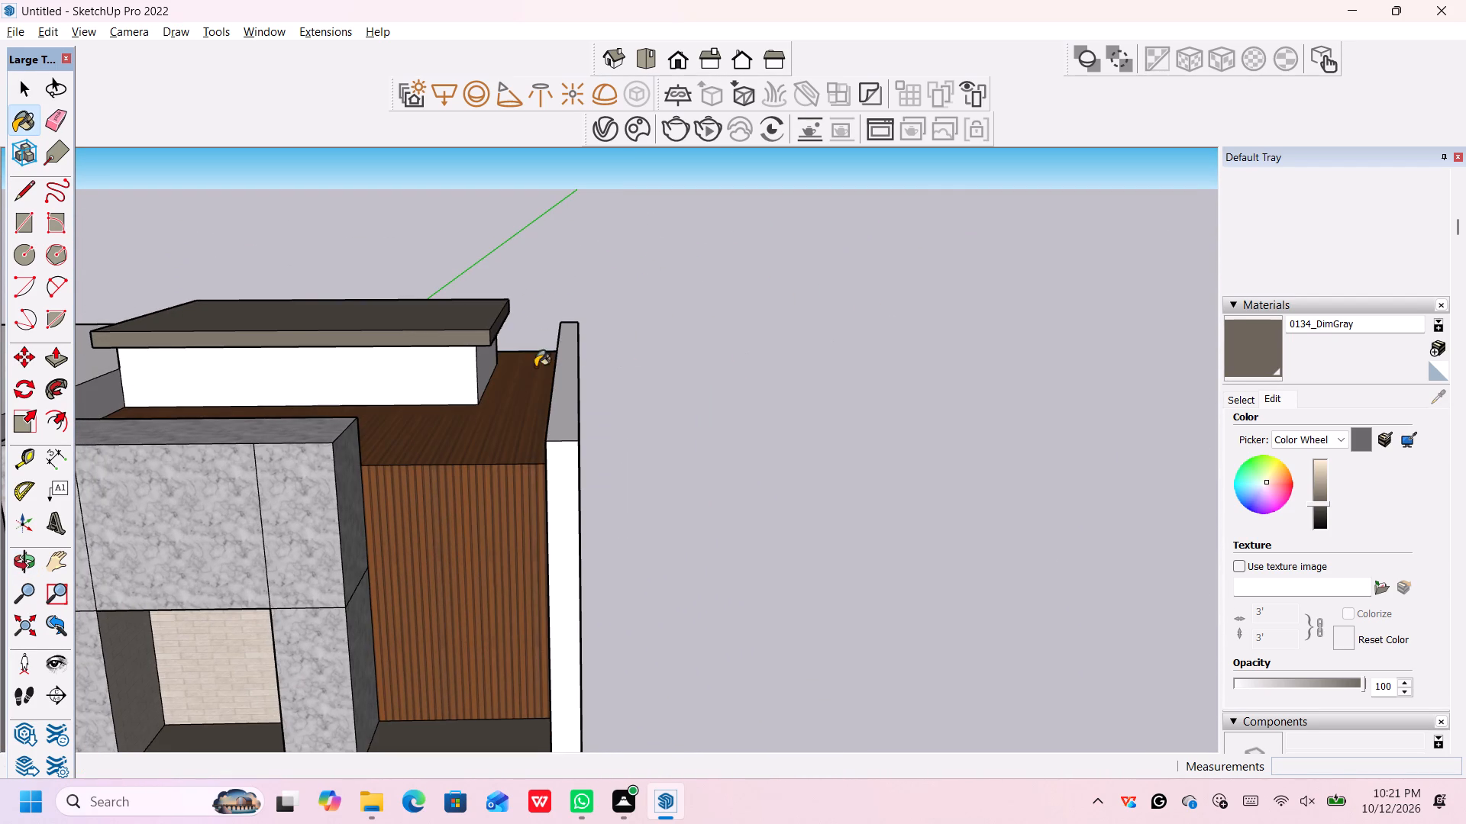
{"action": "middle_click_drag", "start_coordinate": [728, 340], "coordinate": [17, 299]}
{"action": "scroll", "coordinate": [0, 291], "scroll_direction": "up", "scroll_amount": 3}
{"action": "scroll", "coordinate": [1274, 368], "scroll_direction": "up", "scroll_amount": 1}
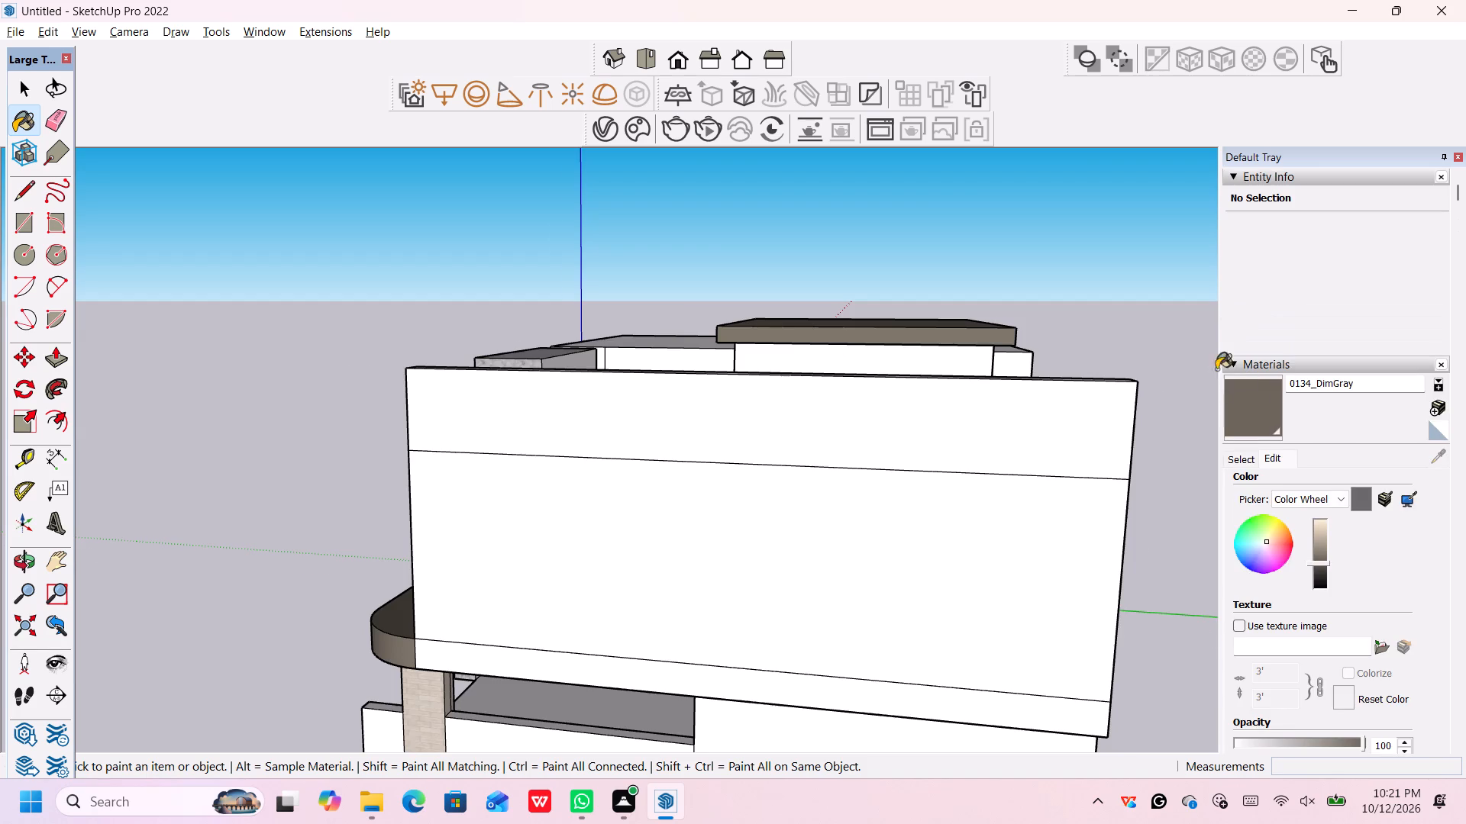
{"action": "scroll", "coordinate": [1216, 369], "scroll_direction": "up", "scroll_amount": 1}
{"action": "scroll", "coordinate": [1008, 352], "scroll_direction": "down", "scroll_amount": 3}
{"action": "middle_click_drag", "start_coordinate": [1046, 356], "coordinate": [718, 308]}
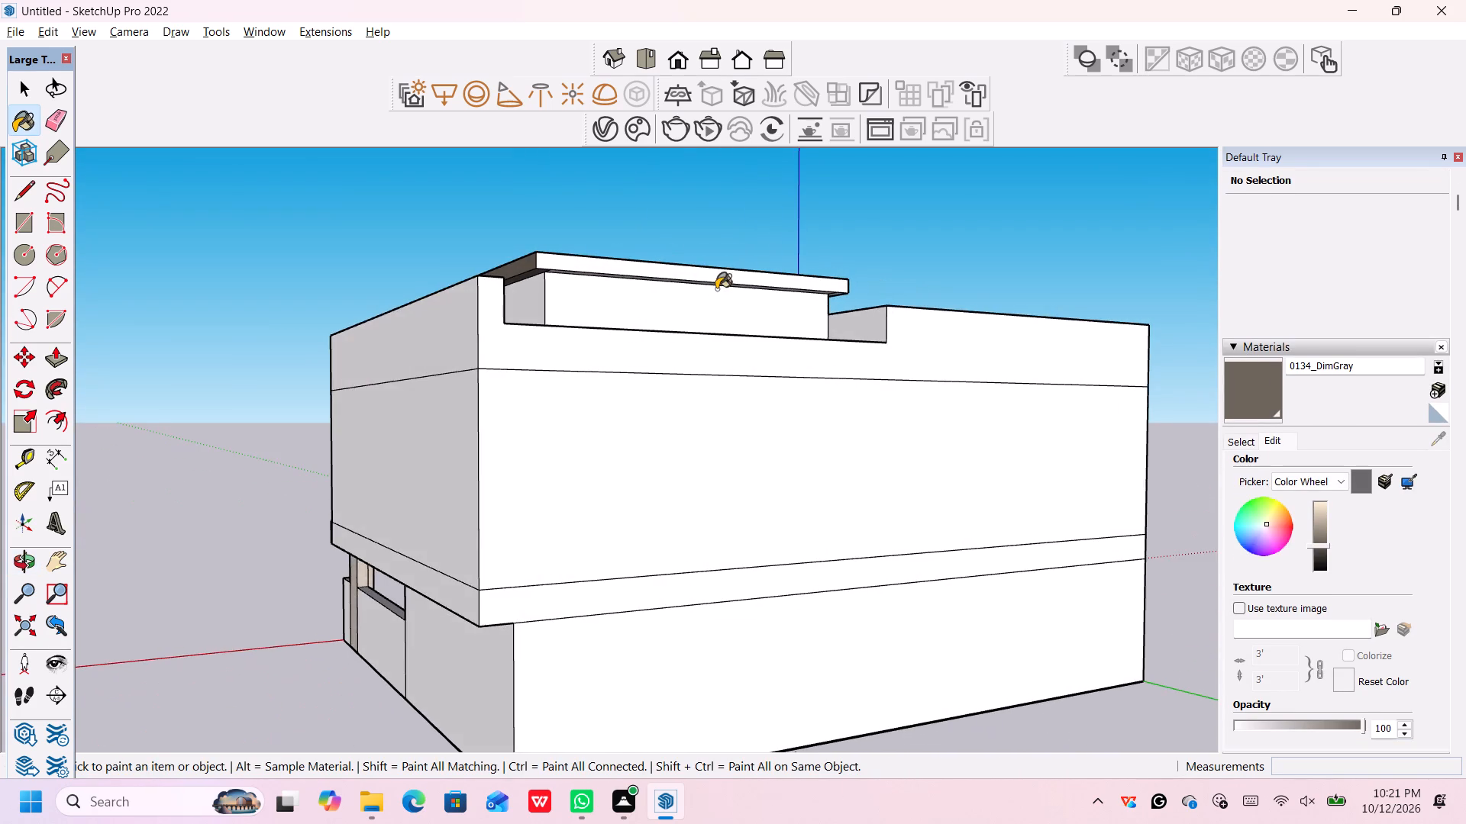
{"action": "scroll", "coordinate": [722, 267], "scroll_direction": "up", "scroll_amount": 4}
{"action": "left_click", "coordinate": [722, 282]}
Paint the underside of the upper roof slab's rear overhang and its far corner with 0134_DimGray.
{"action": "middle_click_drag", "start_coordinate": [721, 282], "coordinate": [721, 260]}
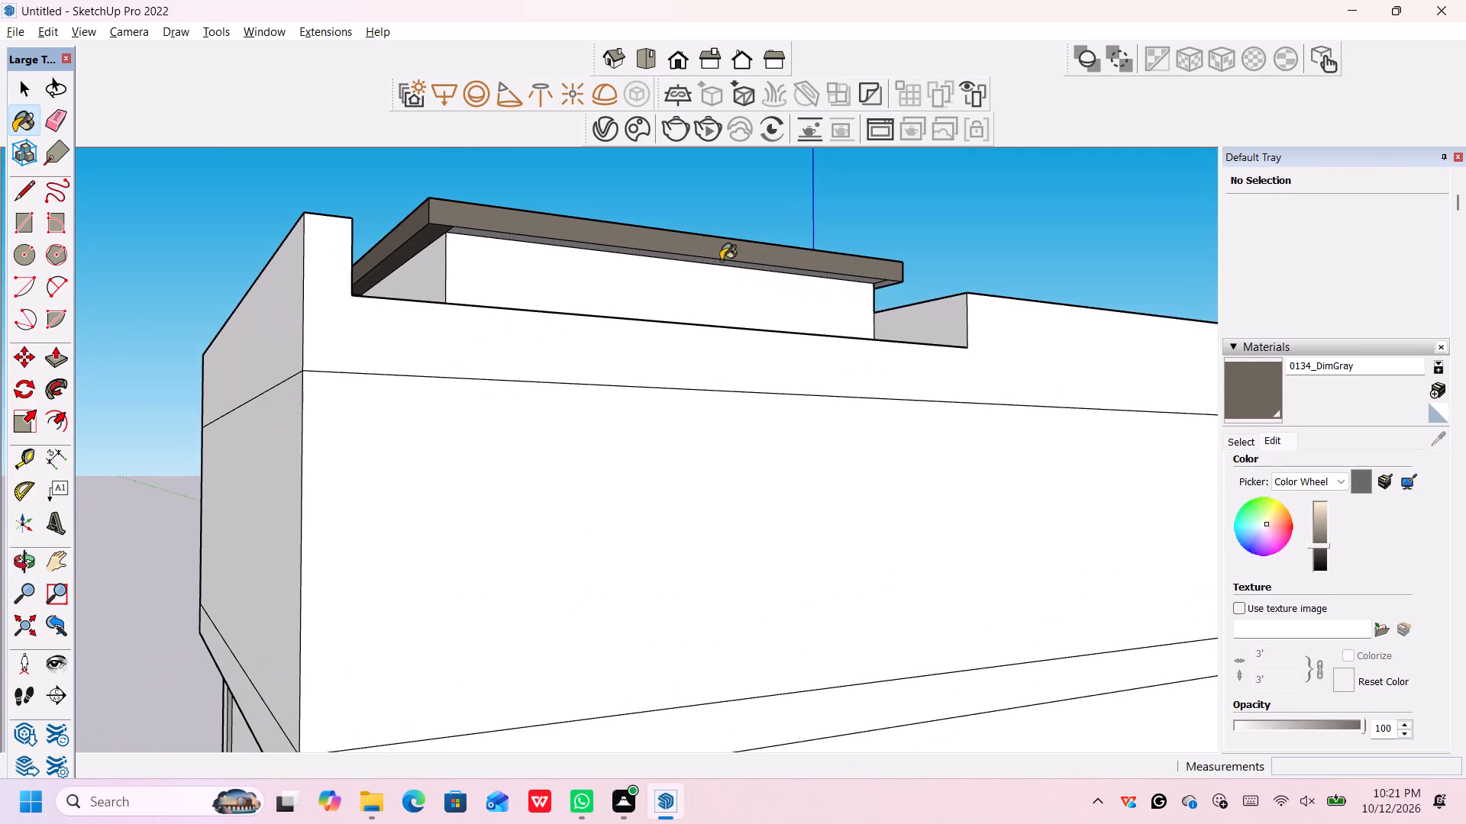
{"action": "scroll", "coordinate": [721, 260], "scroll_direction": "up", "scroll_amount": 5}
{"action": "left_click", "coordinate": [721, 265]}
{"action": "scroll", "coordinate": [770, 268], "scroll_direction": "down", "scroll_amount": 2}
{"action": "scroll", "coordinate": [968, 305], "scroll_direction": "up", "scroll_amount": 5}
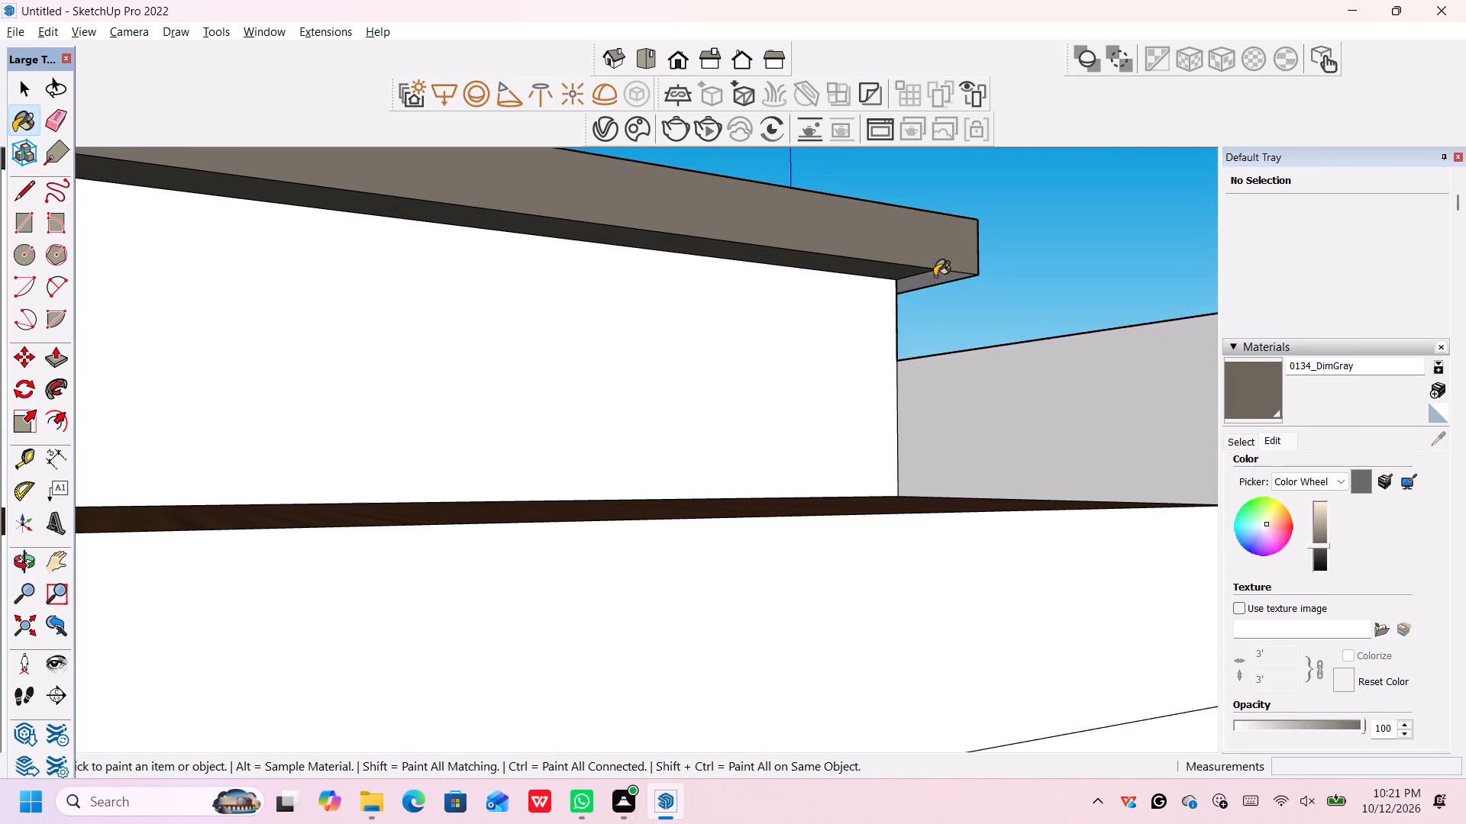
{"action": "left_click", "coordinate": [935, 276]}
{"action": "scroll", "coordinate": [937, 279], "scroll_direction": "down", "scroll_amount": 14}
{"action": "scroll", "coordinate": [937, 280], "scroll_direction": "down", "scroll_amount": 8}
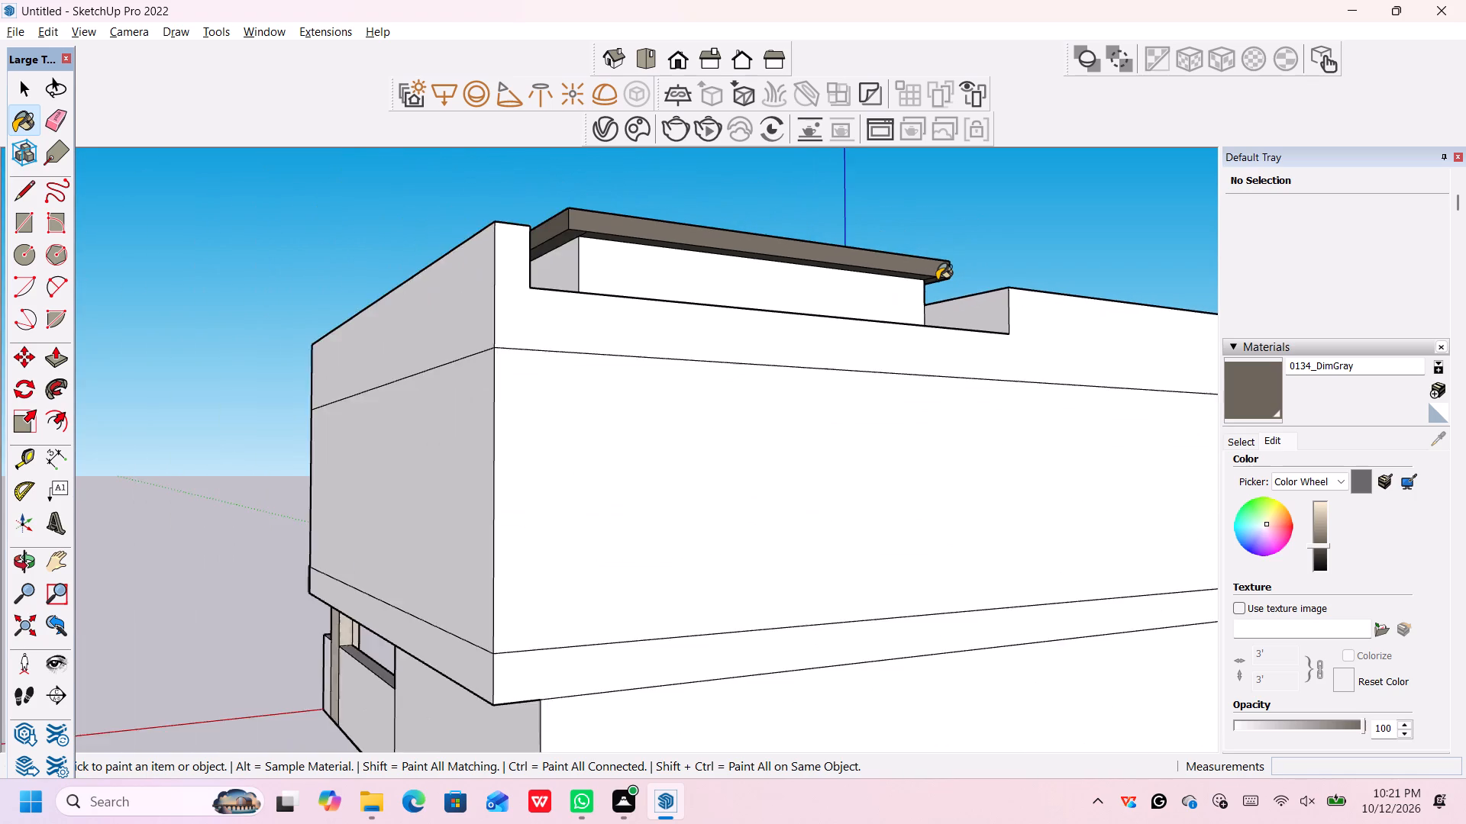
{"action": "scroll", "coordinate": [937, 280], "scroll_direction": "down", "scroll_amount": 5}
Inspect the painted facade, carport and roof slabs from the side, front and low viewpoints, leaving the painting tool.
{"action": "middle_click_drag", "start_coordinate": [750, 220], "coordinate": [909, 407]}
{"action": "middle_click_drag", "start_coordinate": [657, 415], "coordinate": [1128, 374]}
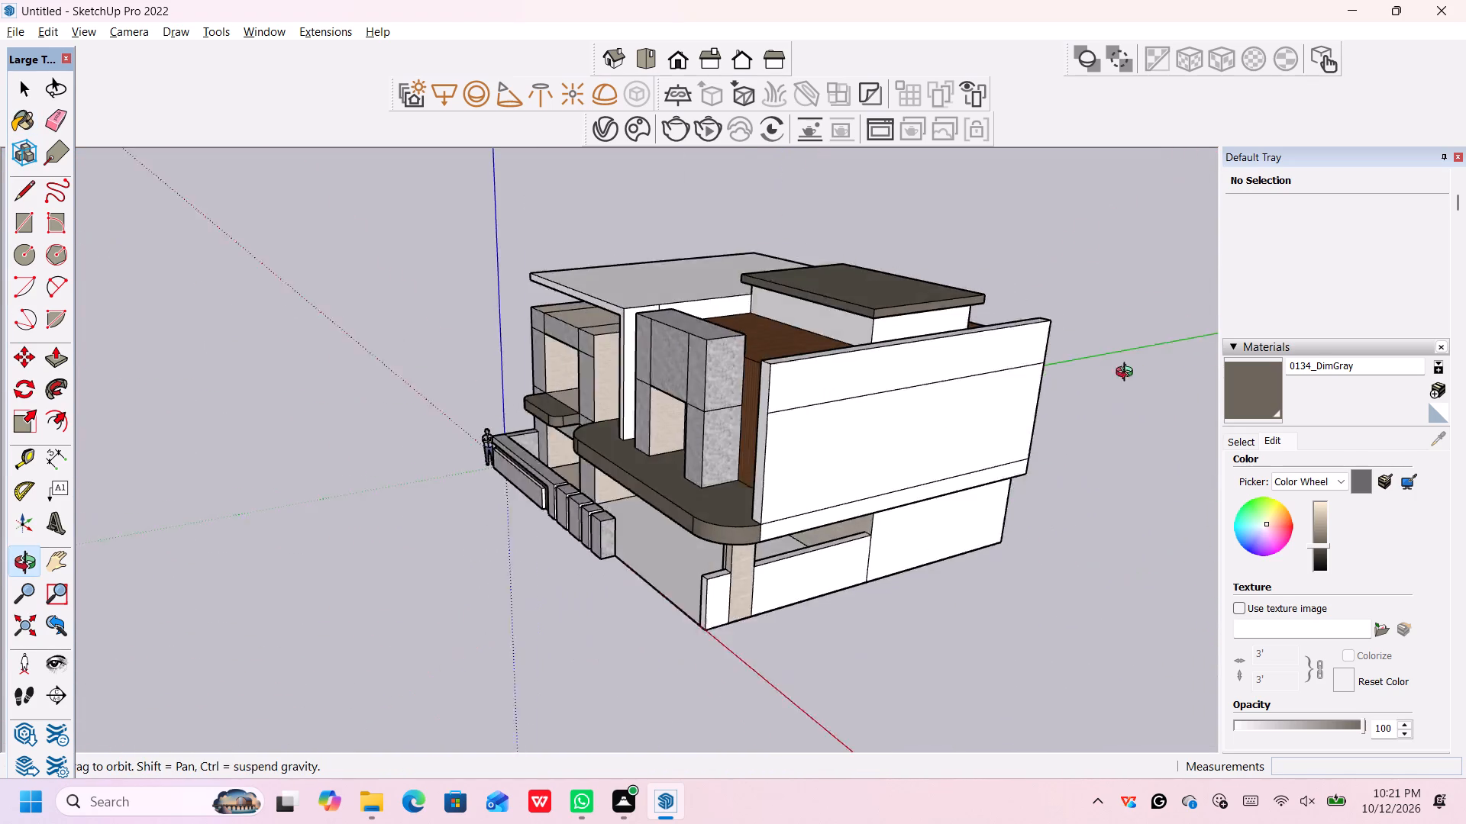
{"action": "middle_click_drag", "start_coordinate": [1128, 374], "coordinate": [1208, 352]}
{"action": "middle_click_drag", "start_coordinate": [702, 520], "coordinate": [923, 514]}
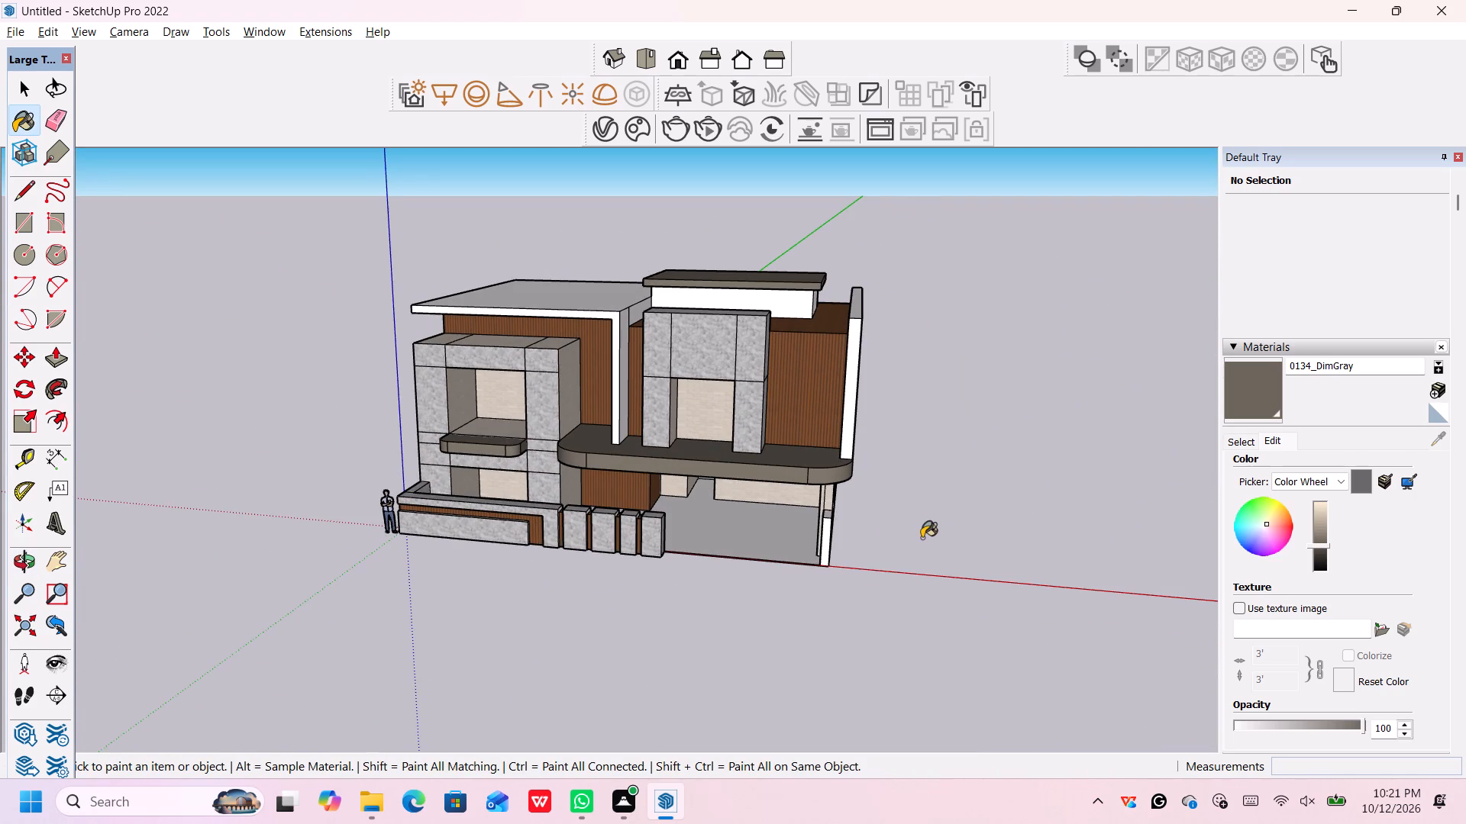
{"action": "scroll", "coordinate": [790, 632], "scroll_direction": "up", "scroll_amount": 5}
{"action": "scroll", "coordinate": [718, 560], "scroll_direction": "up", "scroll_amount": 2}
{"action": "middle_click_drag", "start_coordinate": [719, 560], "coordinate": [815, 576]}
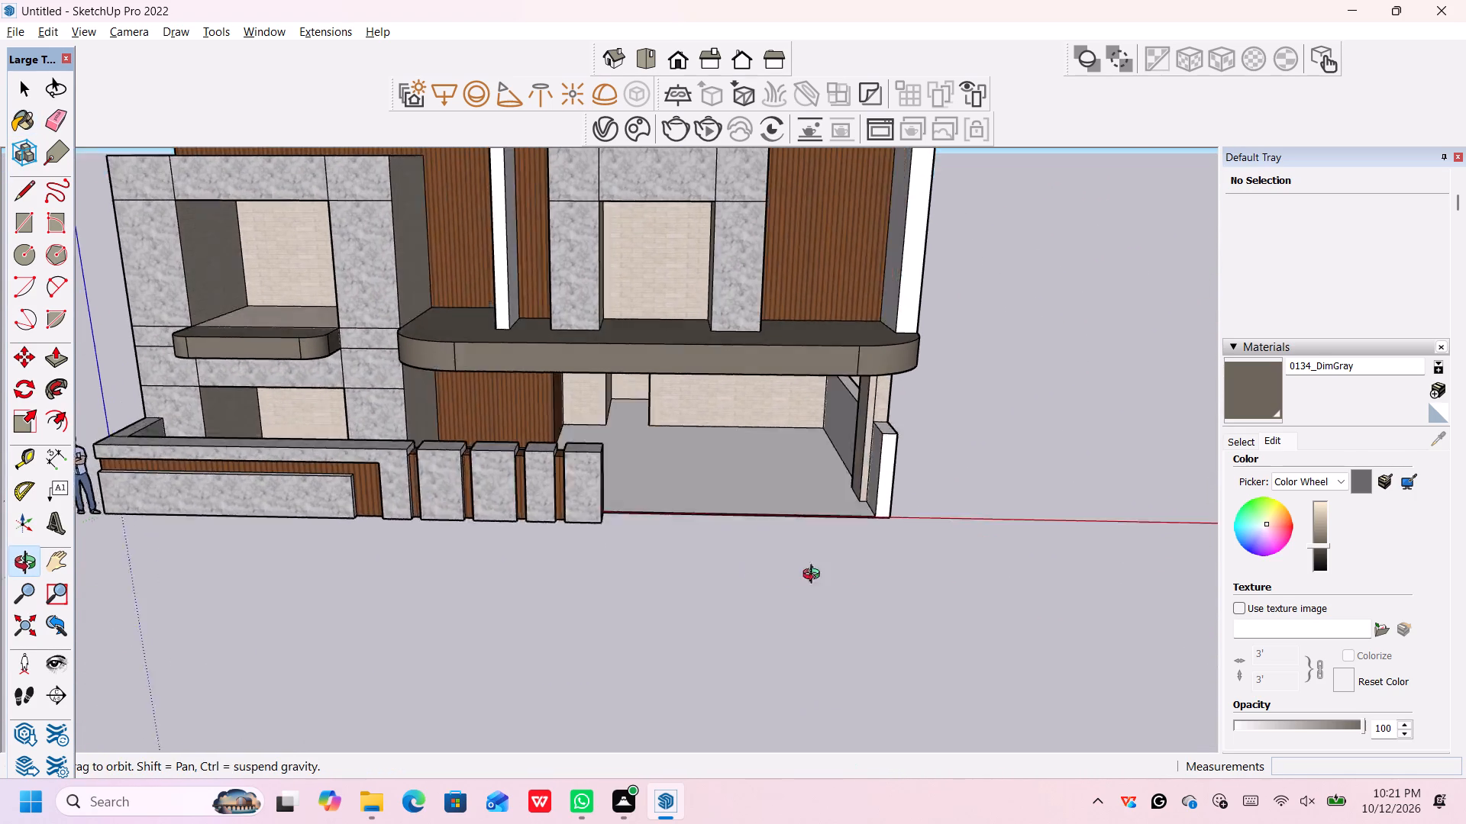
{"action": "middle_click_drag", "start_coordinate": [815, 576], "coordinate": [938, 576]}
{"action": "middle_click_drag", "start_coordinate": [799, 626], "coordinate": [808, 555]}
{"action": "scroll", "coordinate": [805, 547], "scroll_direction": "up", "scroll_amount": 3}
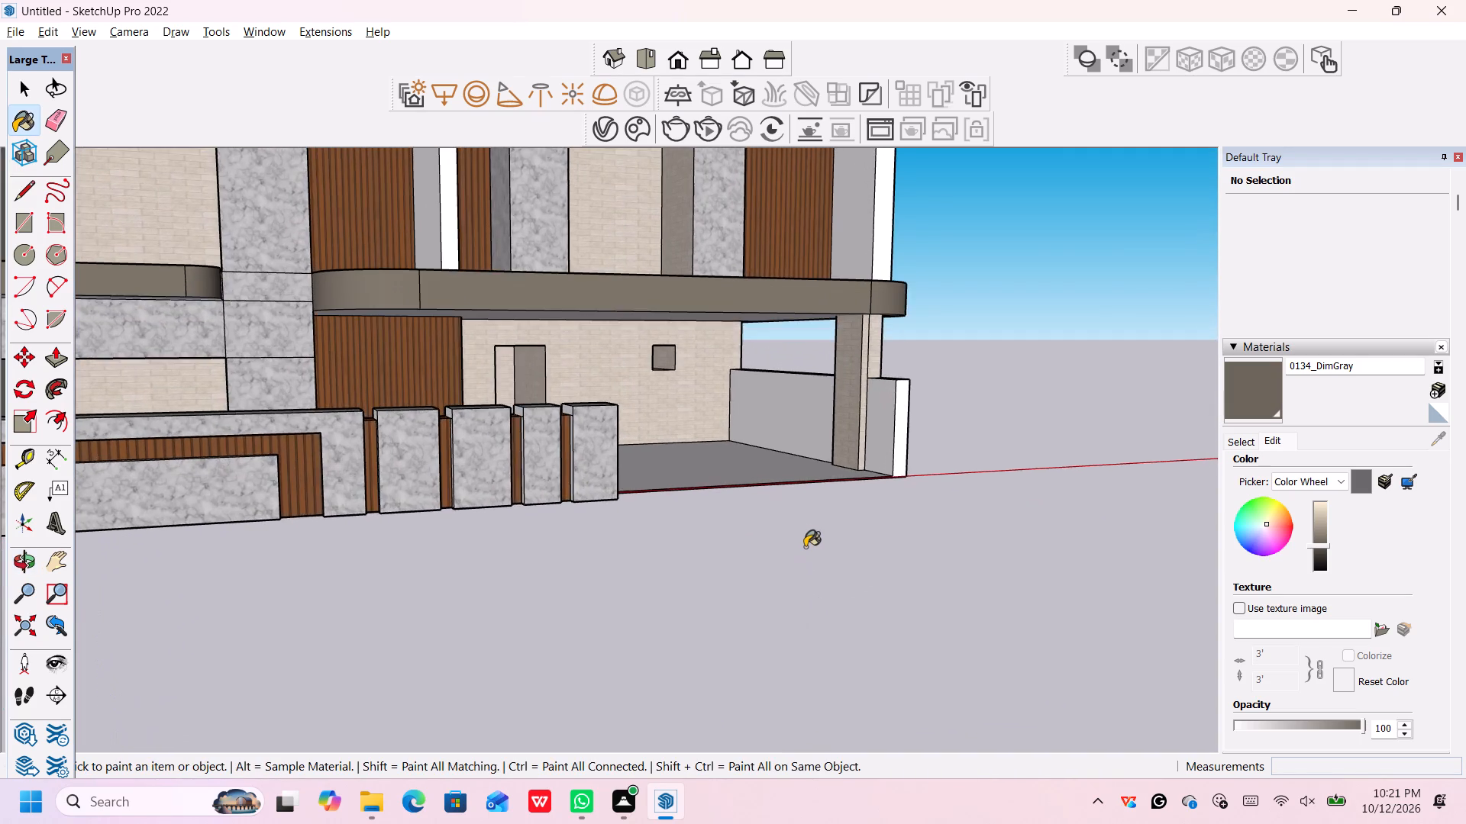
{"action": "scroll", "coordinate": [805, 549], "scroll_direction": "down", "scroll_amount": 10}
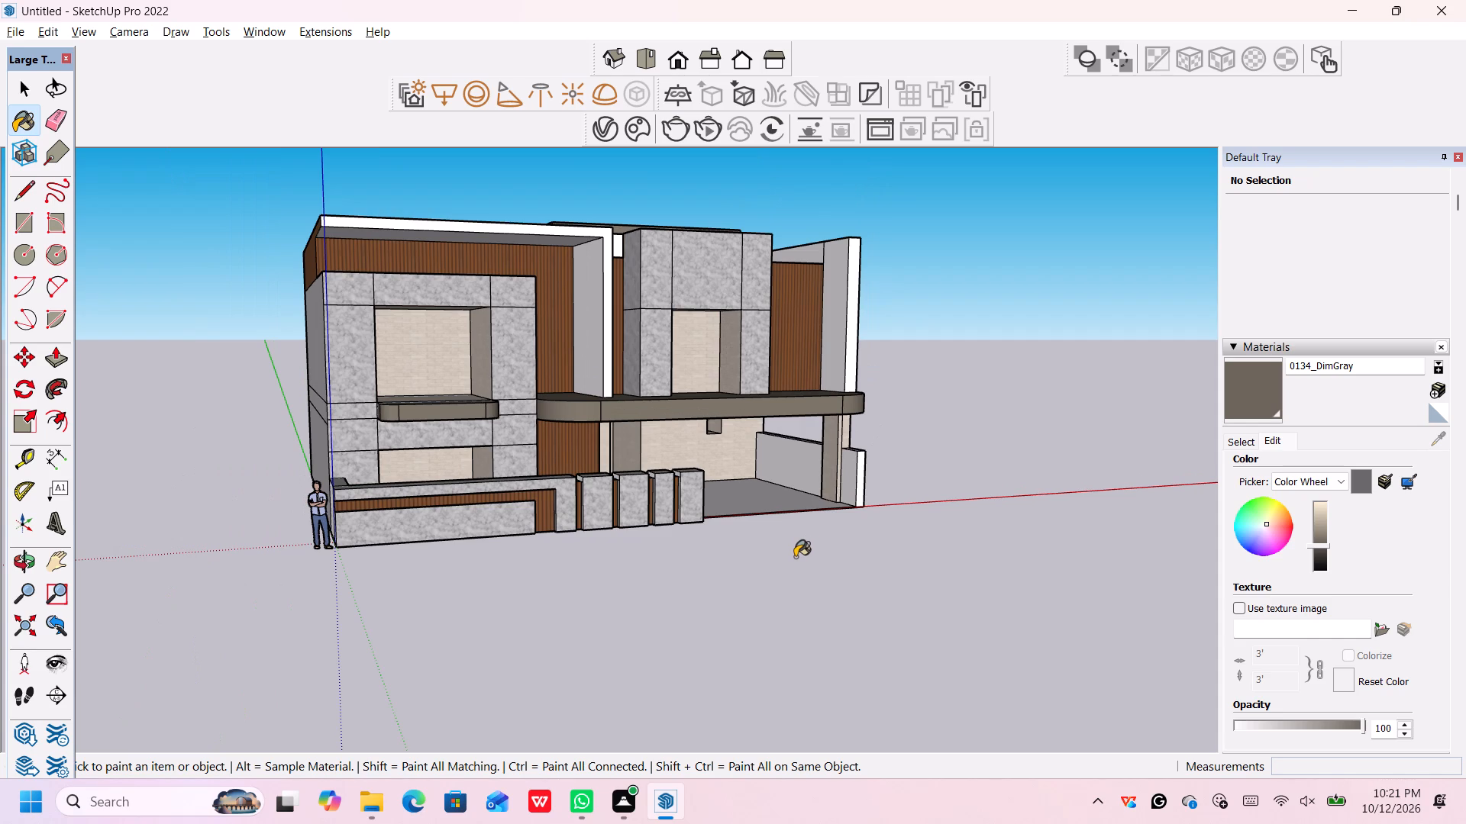
{"action": "key", "text": "space"}
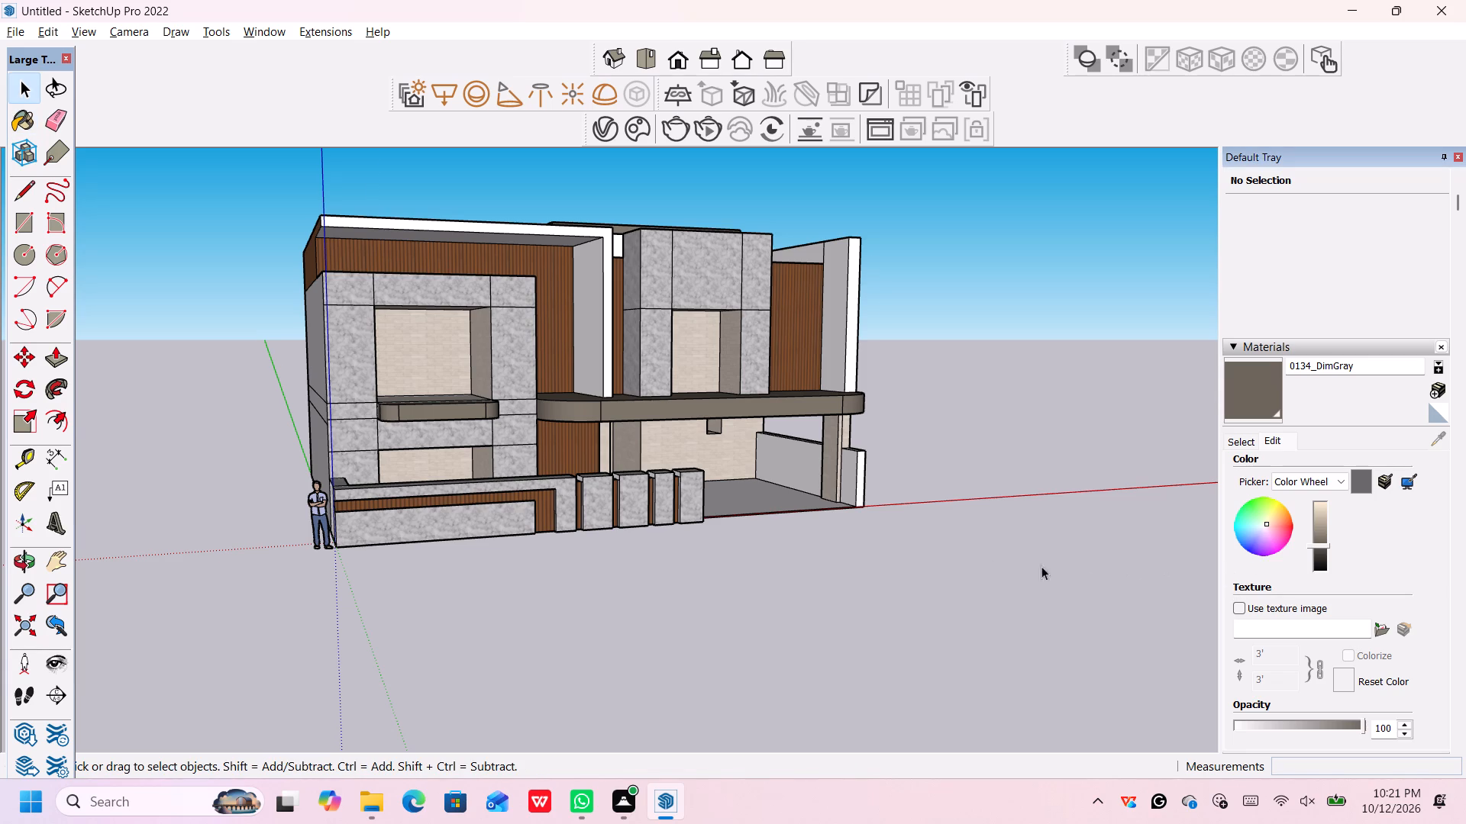
{"action": "scroll", "coordinate": [1007, 566], "scroll_direction": "down", "scroll_amount": 3}
{"action": "middle_click_drag", "start_coordinate": [912, 562], "coordinate": [774, 591]}
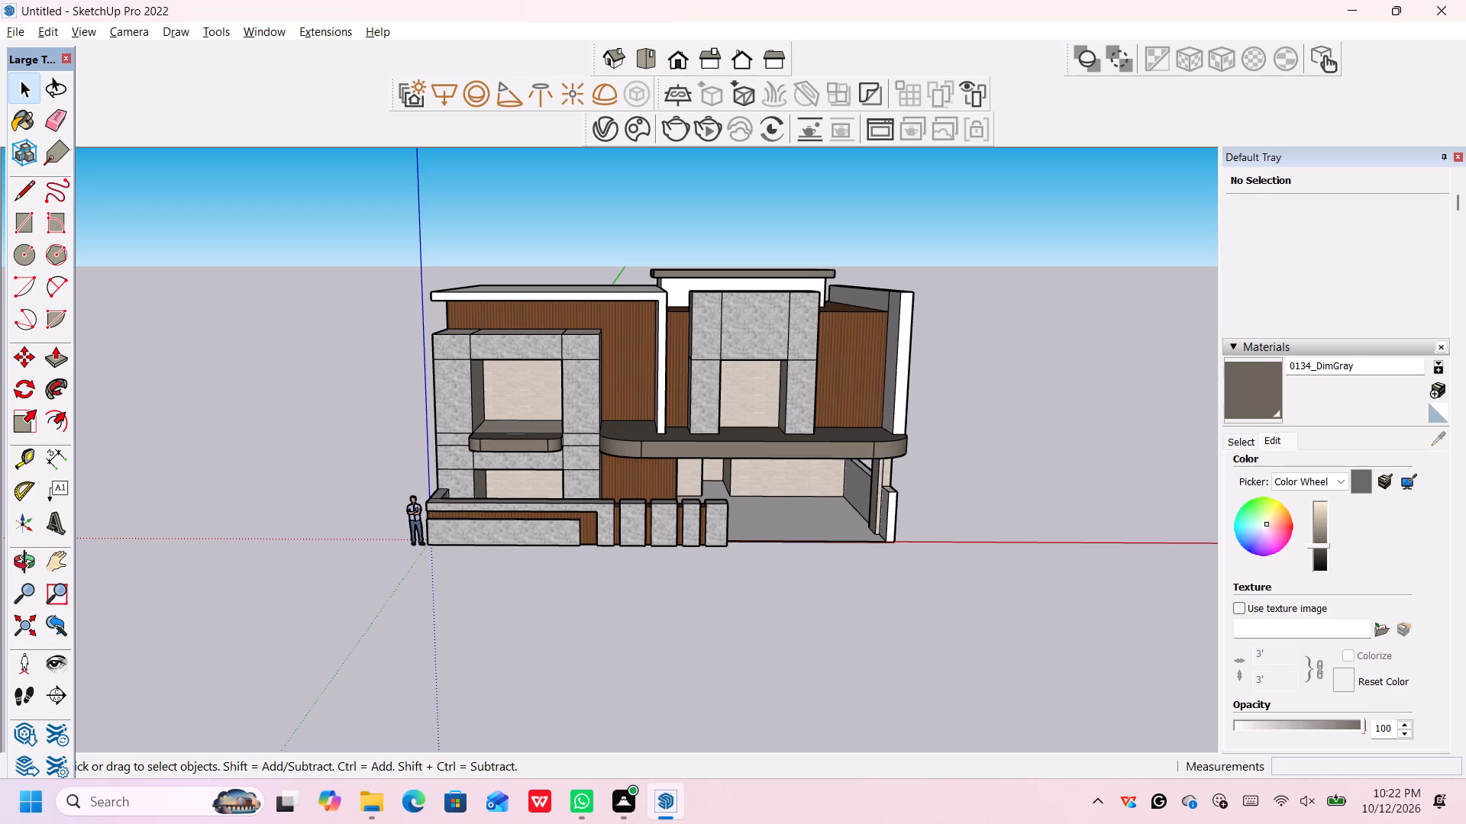
{"action": "scroll", "coordinate": [1296, 625], "scroll_direction": "down", "scroll_amount": 5}
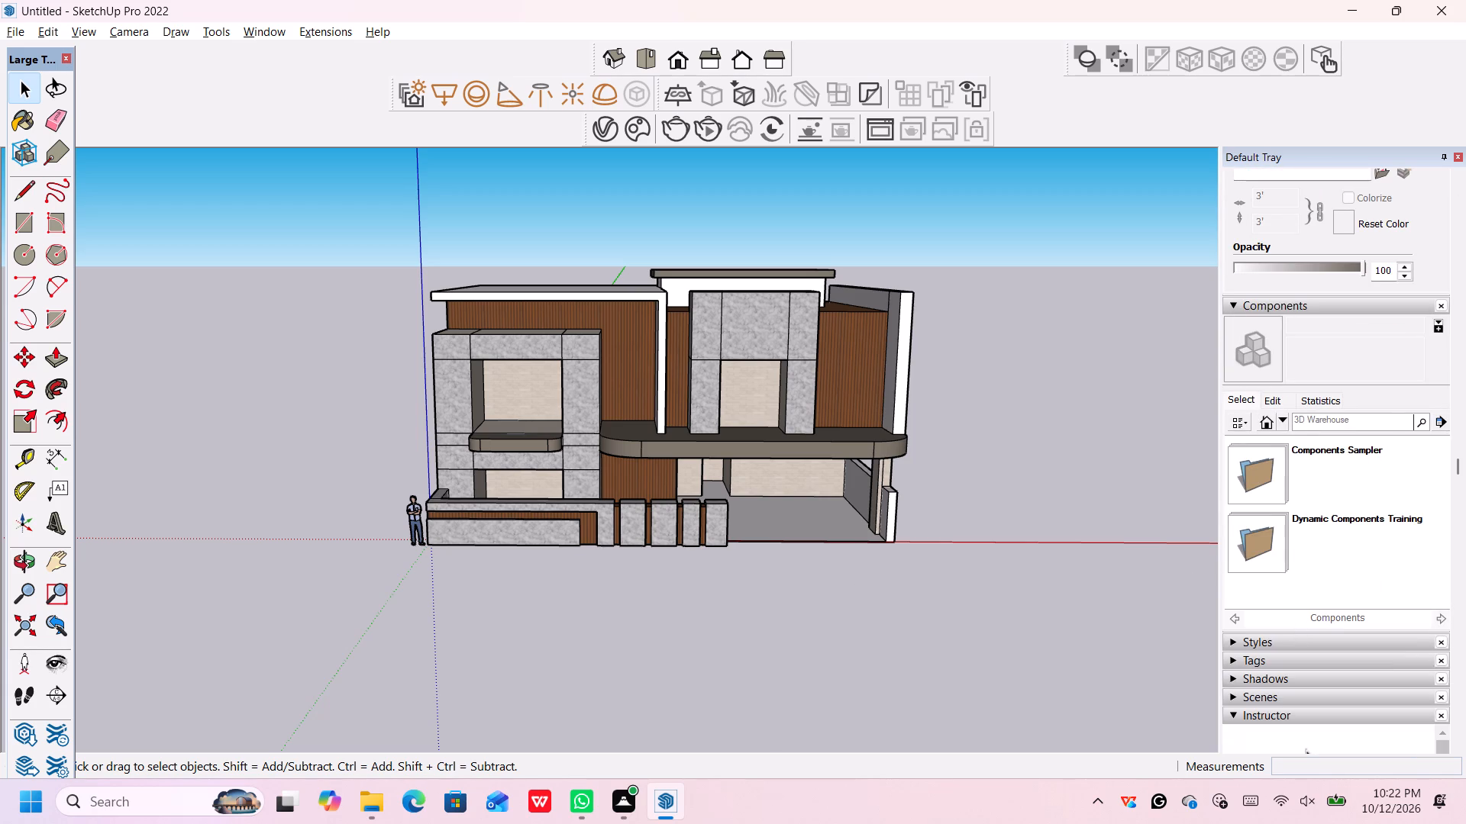
Search the 3D Warehouse components for "glass windows" and look through the first page of results.
{"action": "left_click", "coordinate": [1377, 419]}
{"action": "type", "text": "glass"}
{"action": "key", "text": "space"}
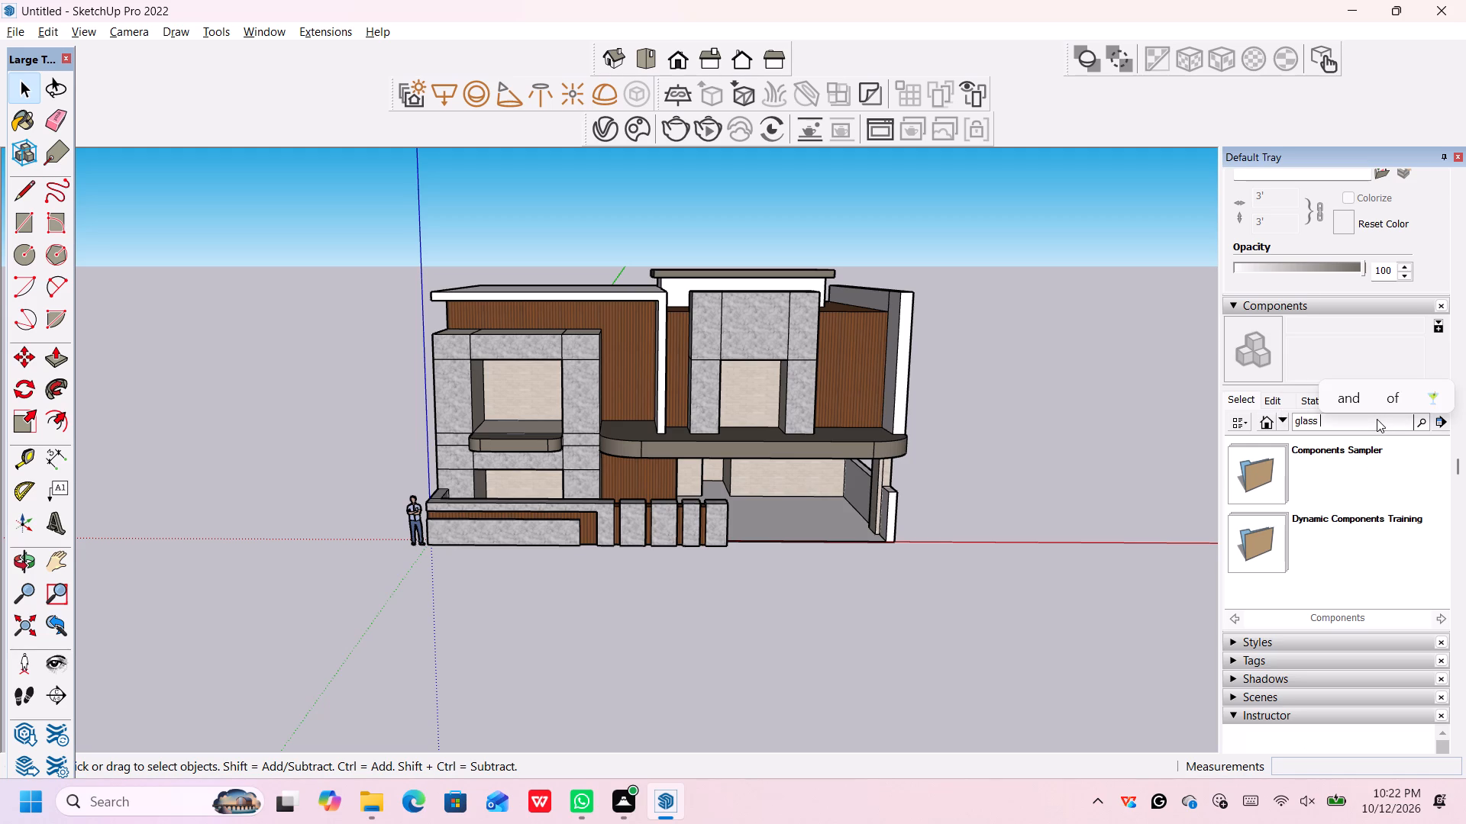
{"action": "type", "text": "windows"}
{"action": "key", "text": "Return"}
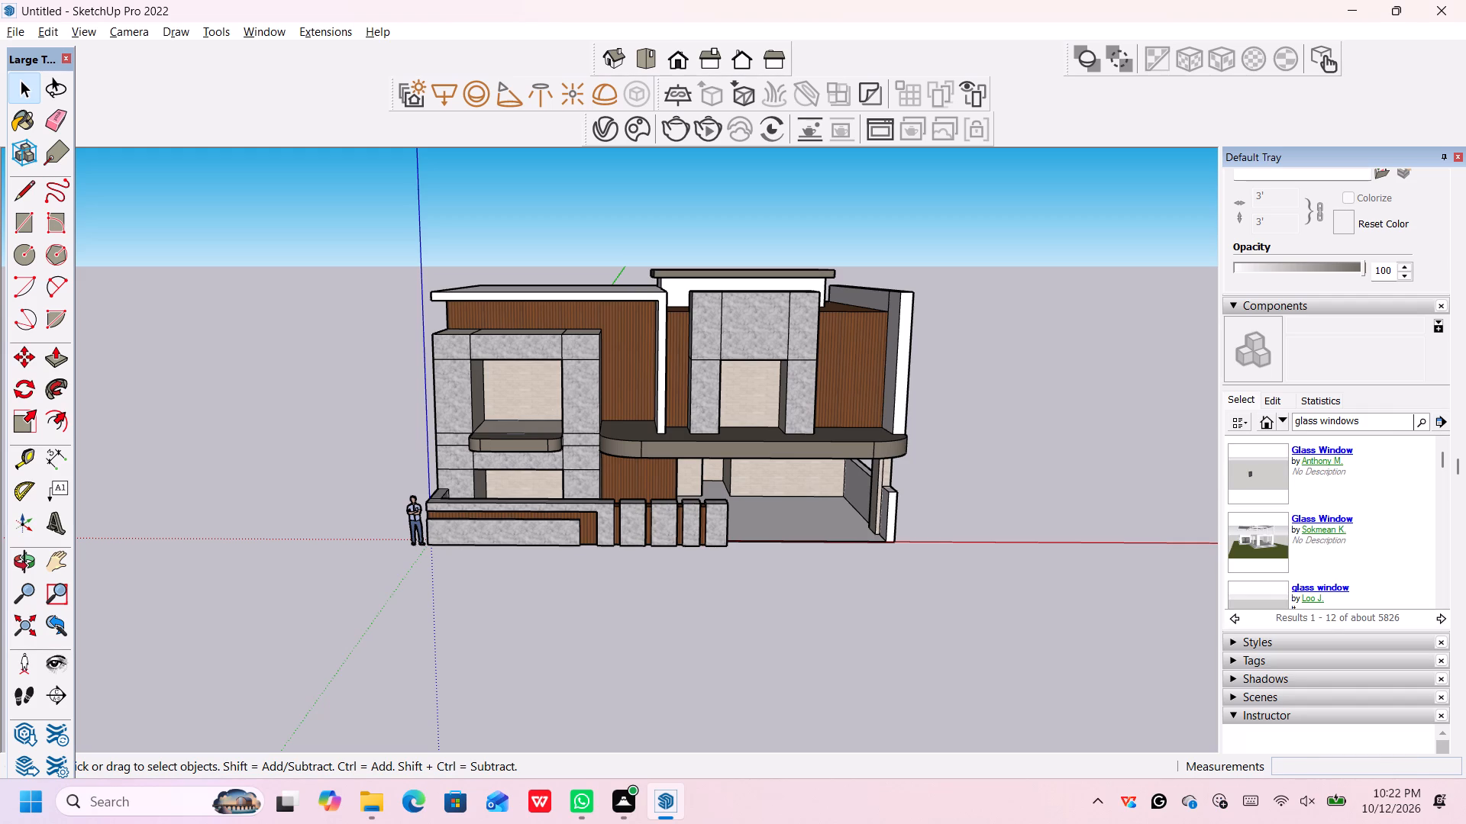
{"action": "scroll", "coordinate": [1308, 547], "scroll_direction": "down", "scroll_amount": 2}
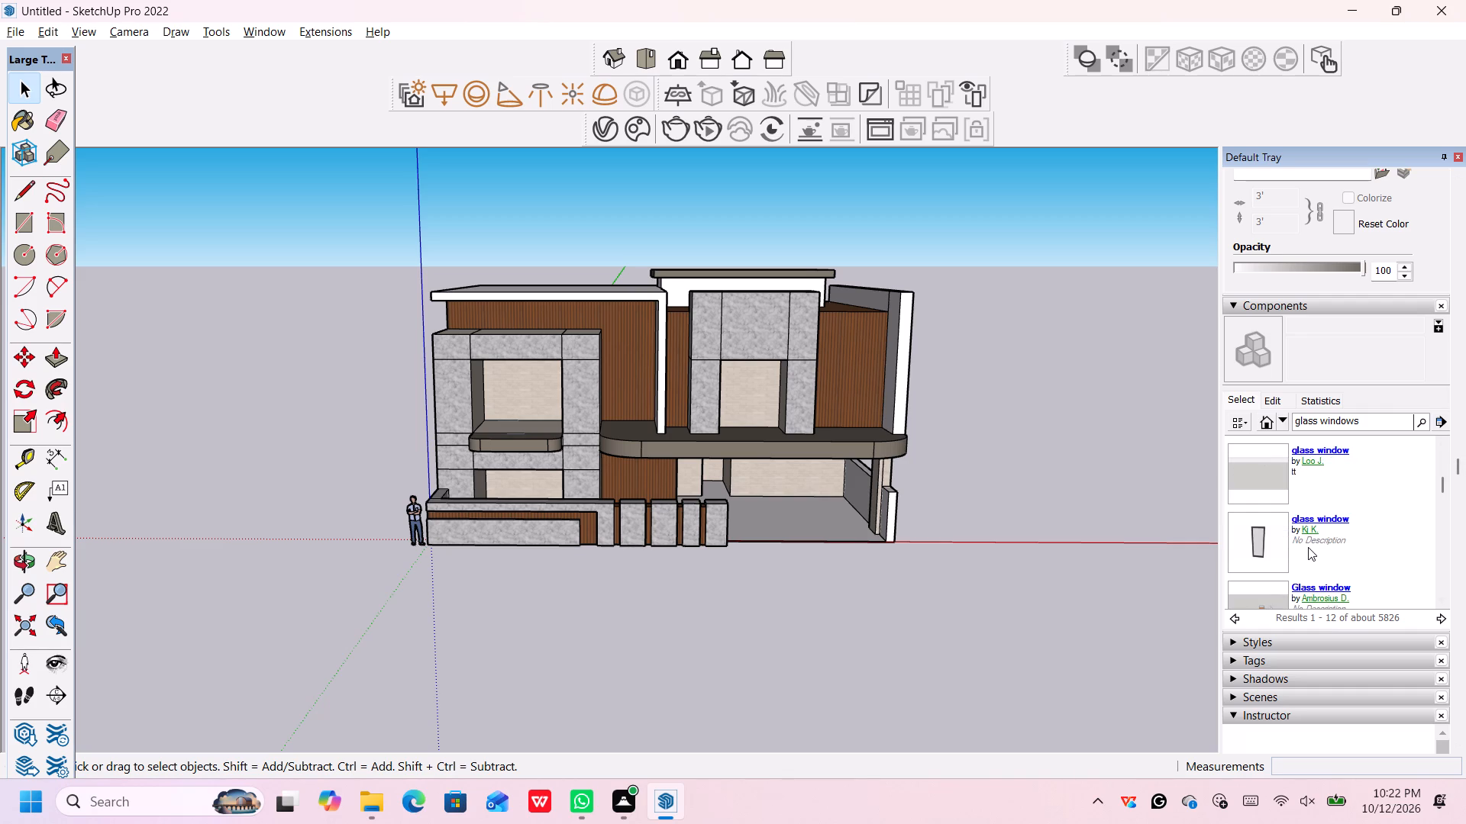
{"action": "scroll", "coordinate": [1308, 547], "scroll_direction": "down", "scroll_amount": 6}
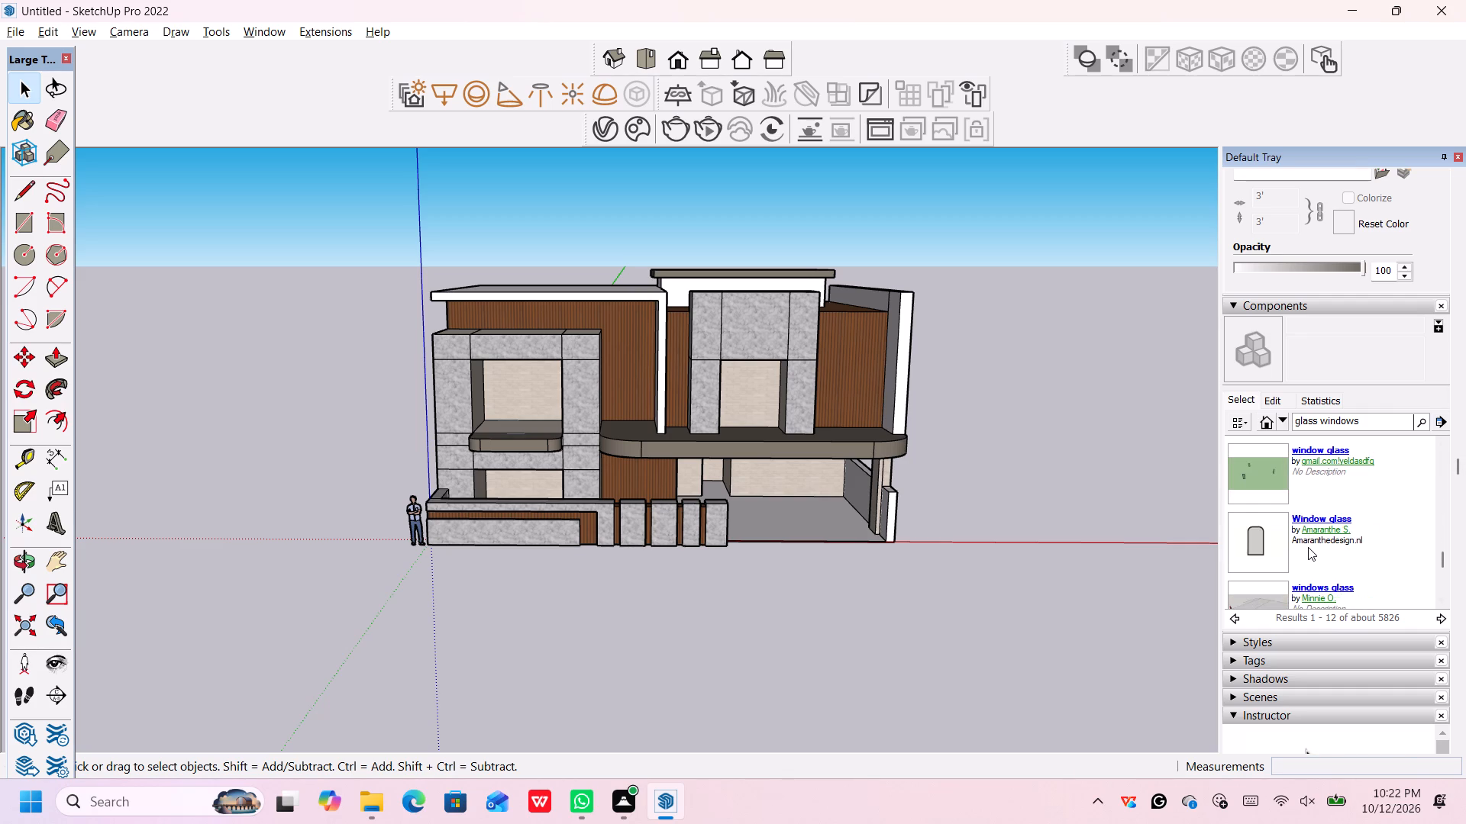
{"action": "scroll", "coordinate": [1308, 547], "scroll_direction": "down", "scroll_amount": 1}
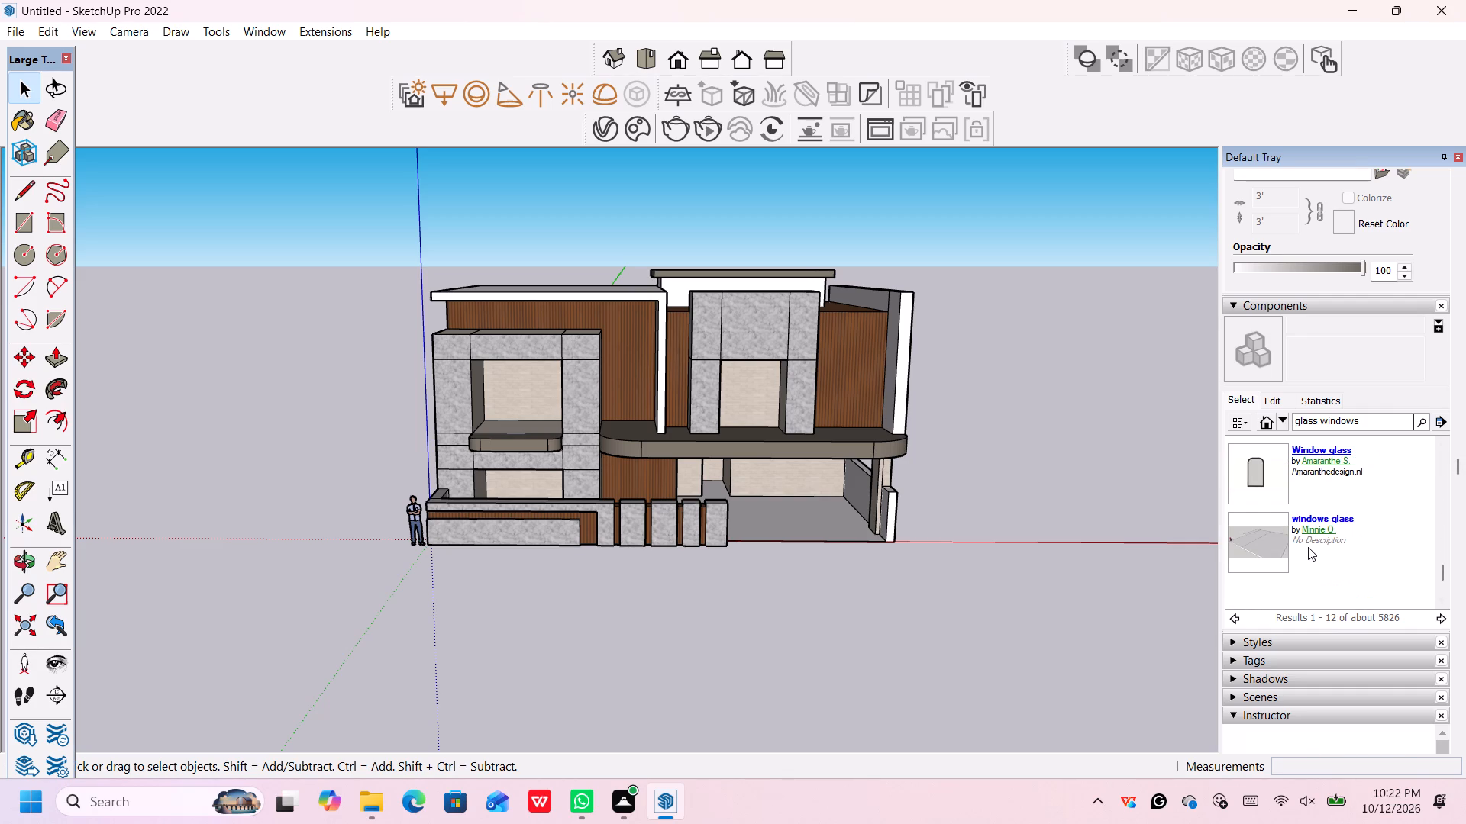
{"action": "scroll", "coordinate": [1308, 547], "scroll_direction": "up", "scroll_amount": 9}
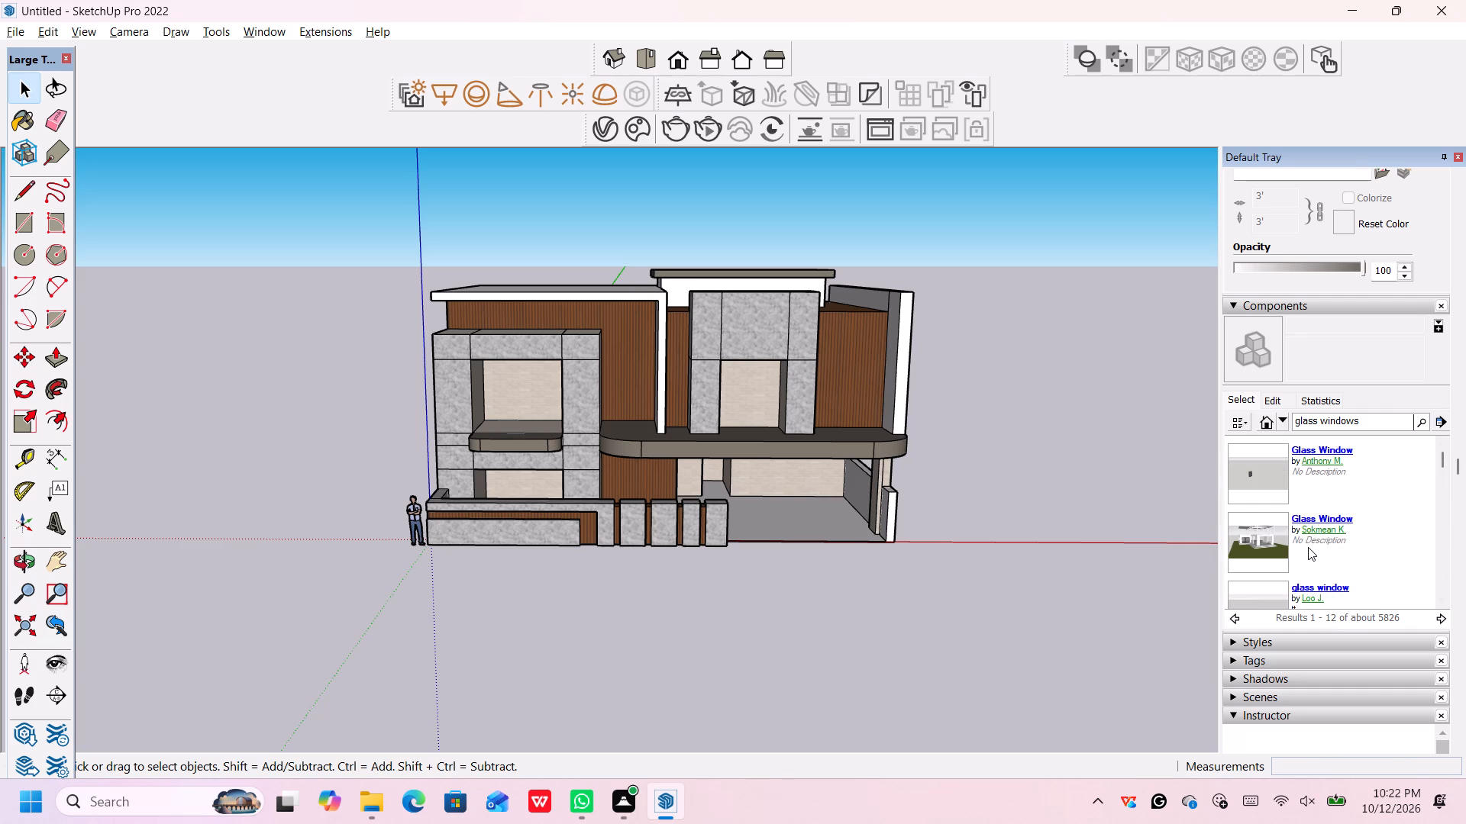
{"action": "scroll", "coordinate": [1308, 547], "scroll_direction": "up", "scroll_amount": 2}
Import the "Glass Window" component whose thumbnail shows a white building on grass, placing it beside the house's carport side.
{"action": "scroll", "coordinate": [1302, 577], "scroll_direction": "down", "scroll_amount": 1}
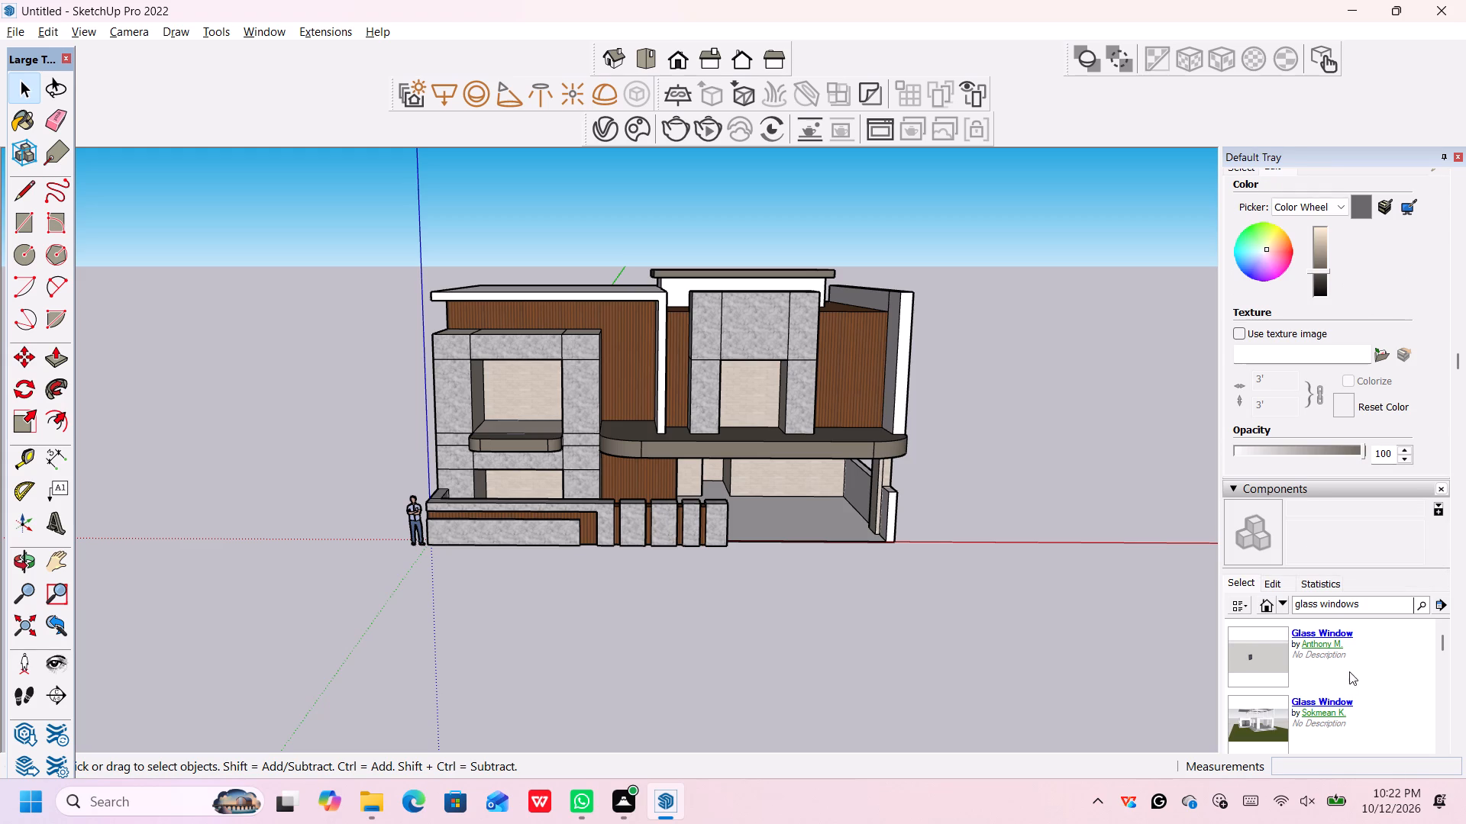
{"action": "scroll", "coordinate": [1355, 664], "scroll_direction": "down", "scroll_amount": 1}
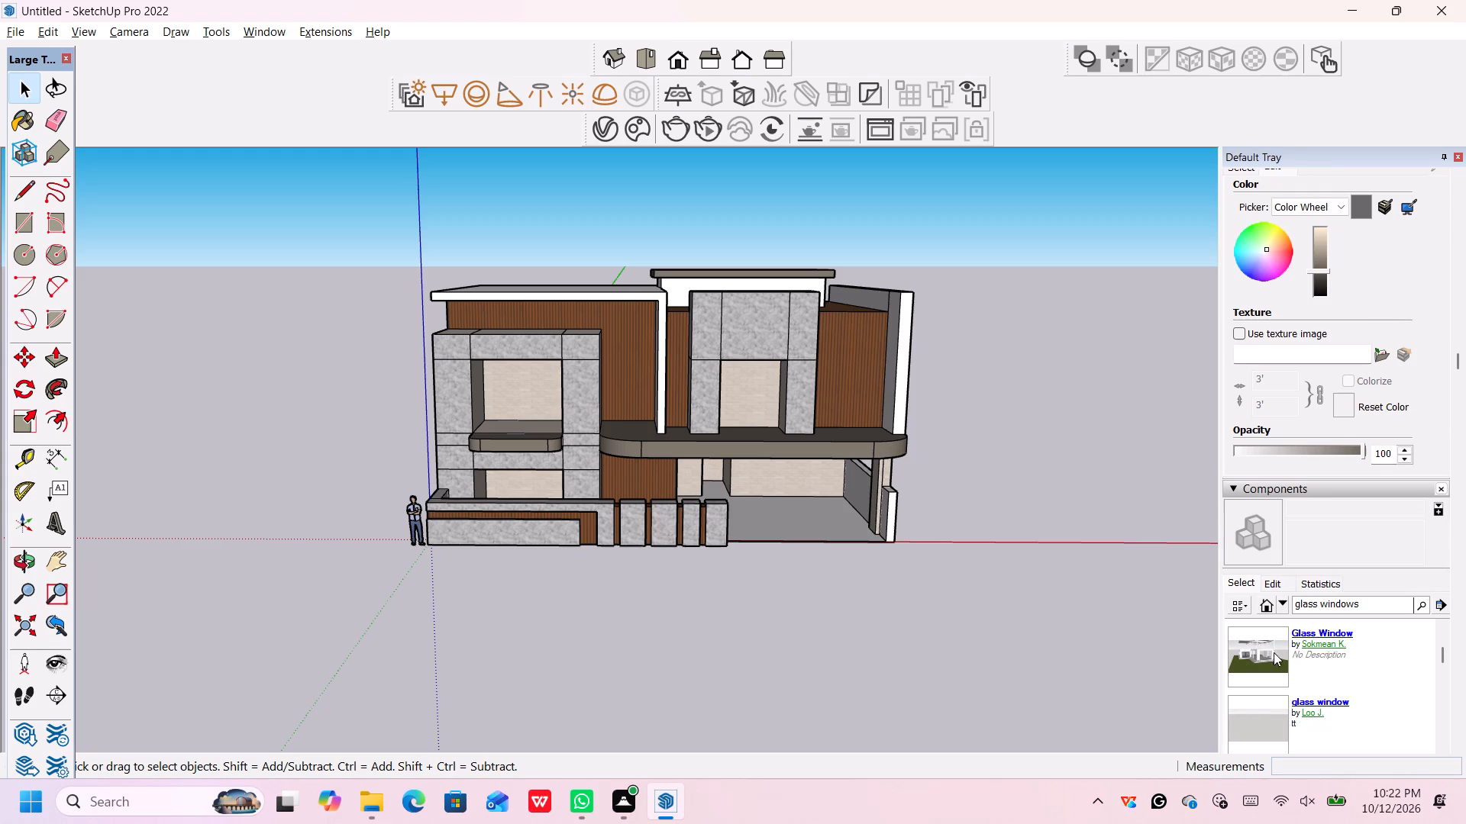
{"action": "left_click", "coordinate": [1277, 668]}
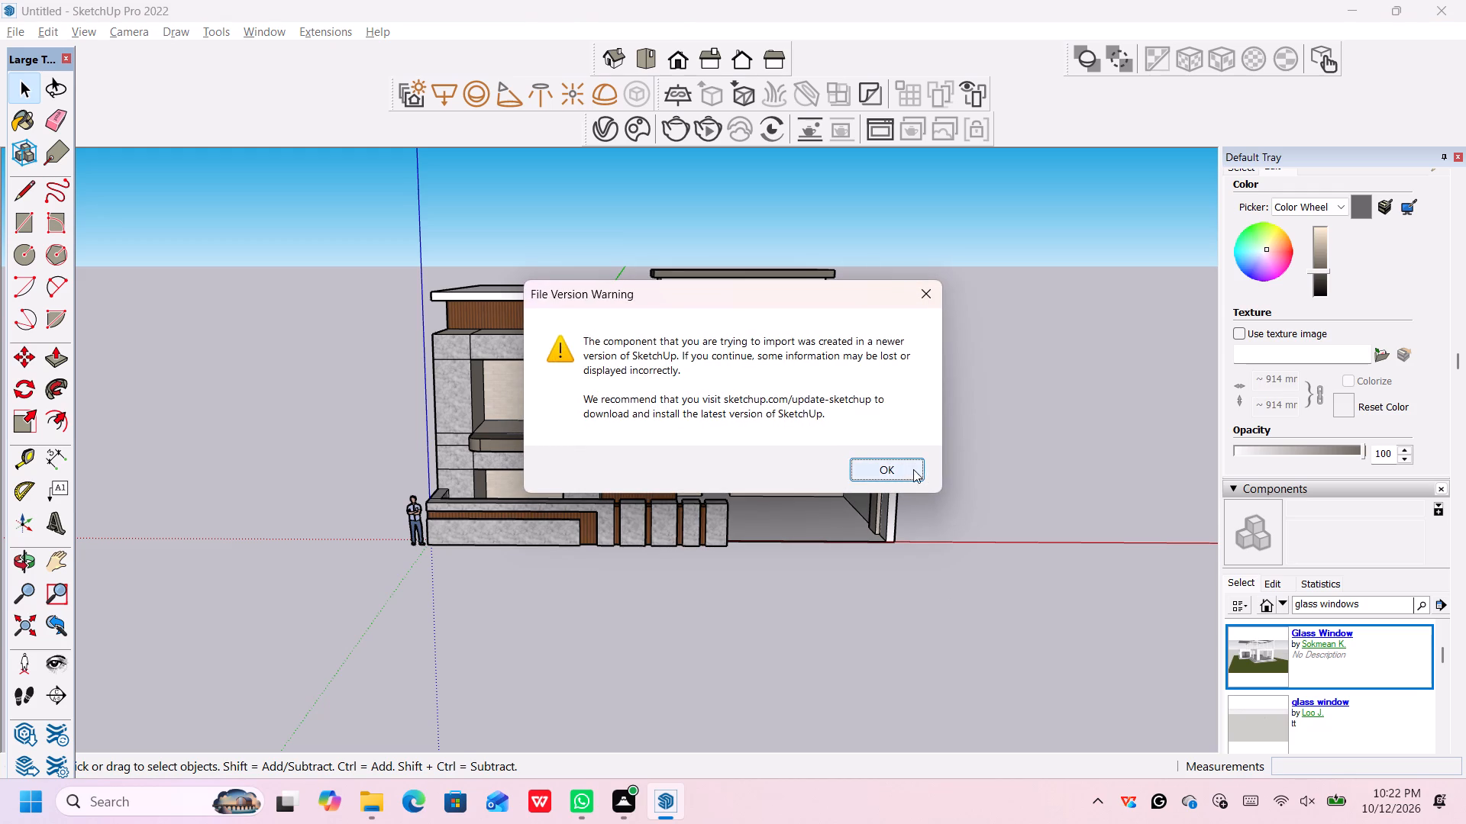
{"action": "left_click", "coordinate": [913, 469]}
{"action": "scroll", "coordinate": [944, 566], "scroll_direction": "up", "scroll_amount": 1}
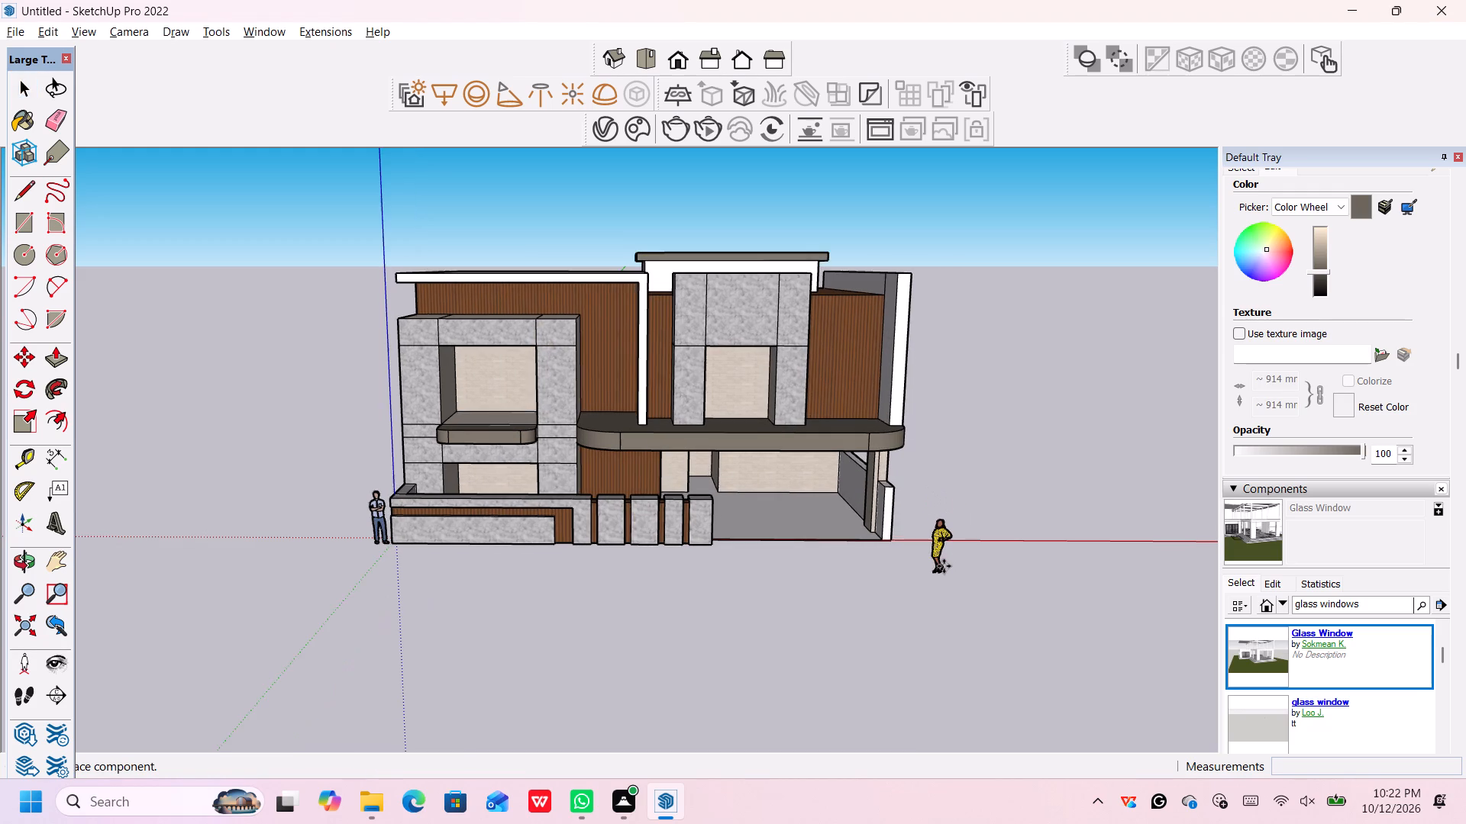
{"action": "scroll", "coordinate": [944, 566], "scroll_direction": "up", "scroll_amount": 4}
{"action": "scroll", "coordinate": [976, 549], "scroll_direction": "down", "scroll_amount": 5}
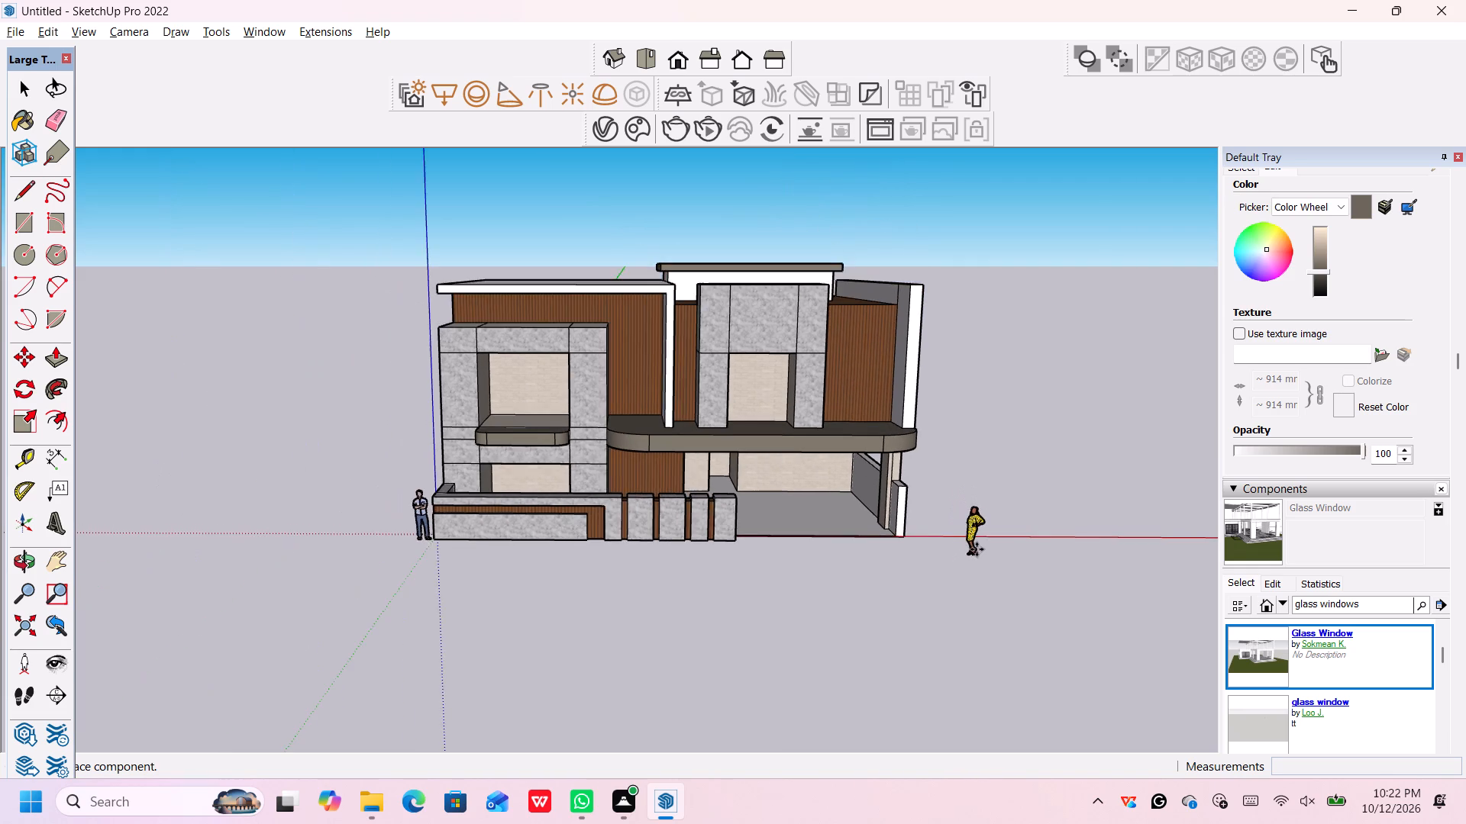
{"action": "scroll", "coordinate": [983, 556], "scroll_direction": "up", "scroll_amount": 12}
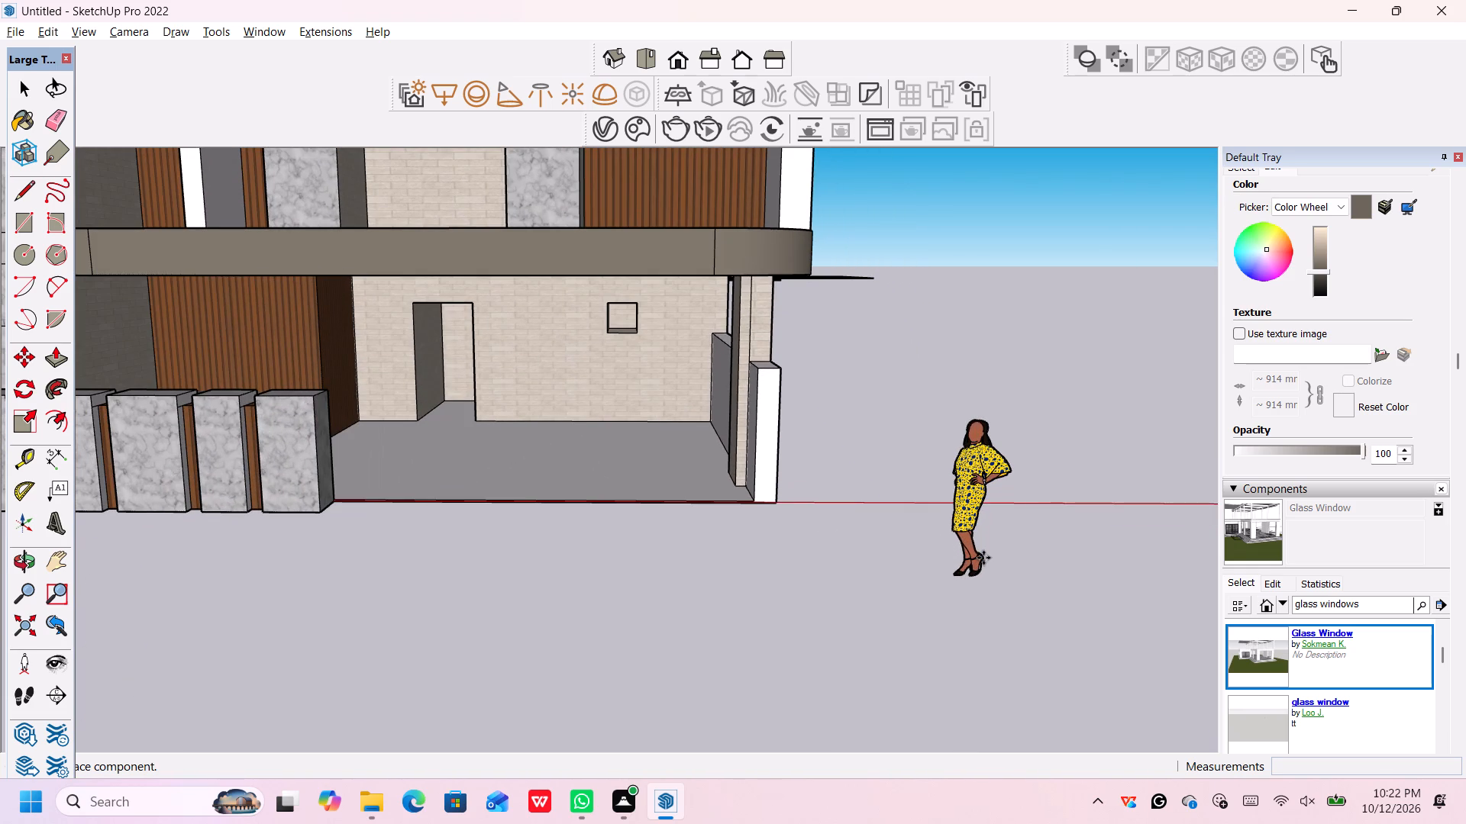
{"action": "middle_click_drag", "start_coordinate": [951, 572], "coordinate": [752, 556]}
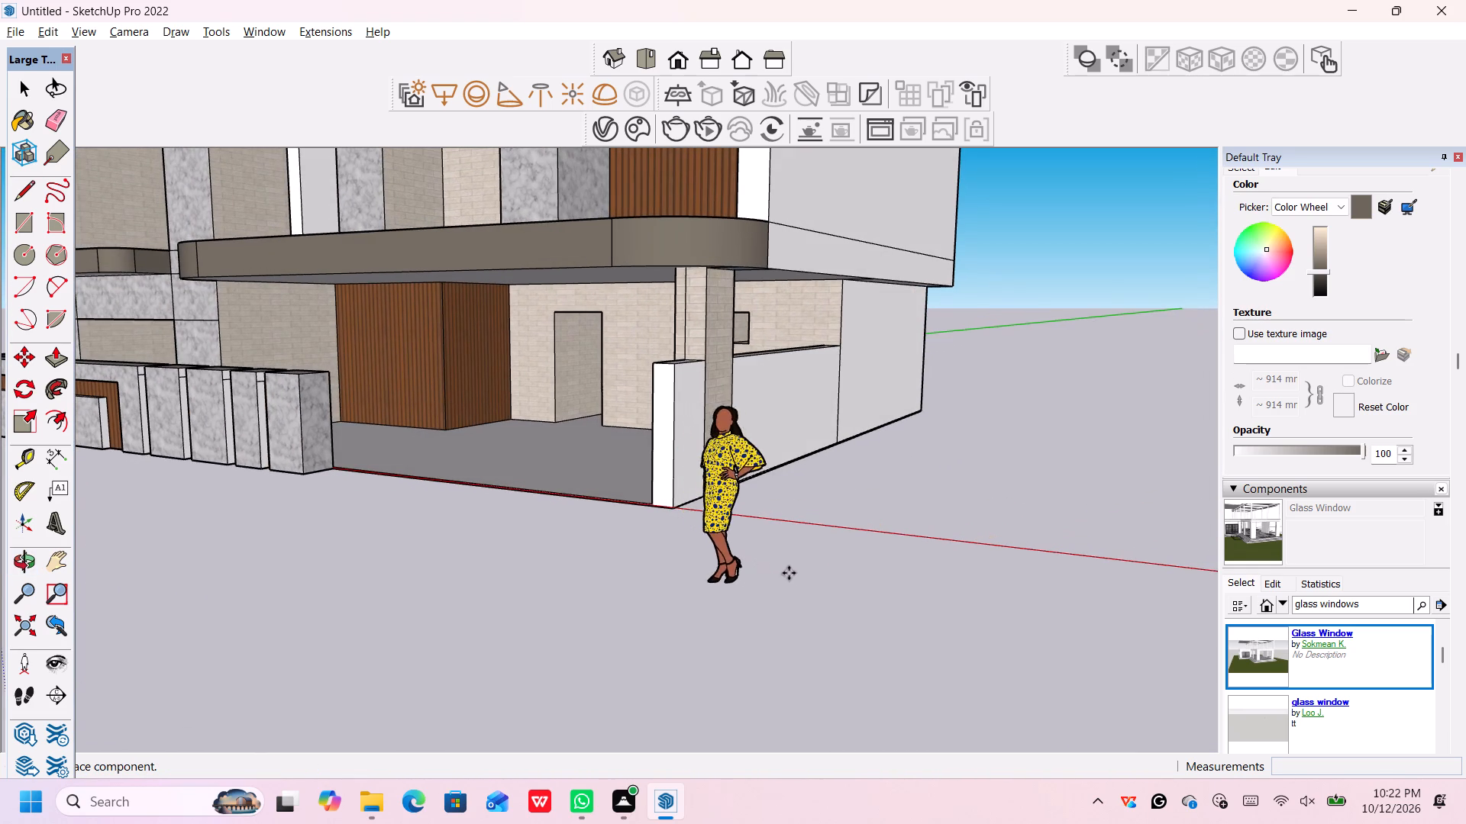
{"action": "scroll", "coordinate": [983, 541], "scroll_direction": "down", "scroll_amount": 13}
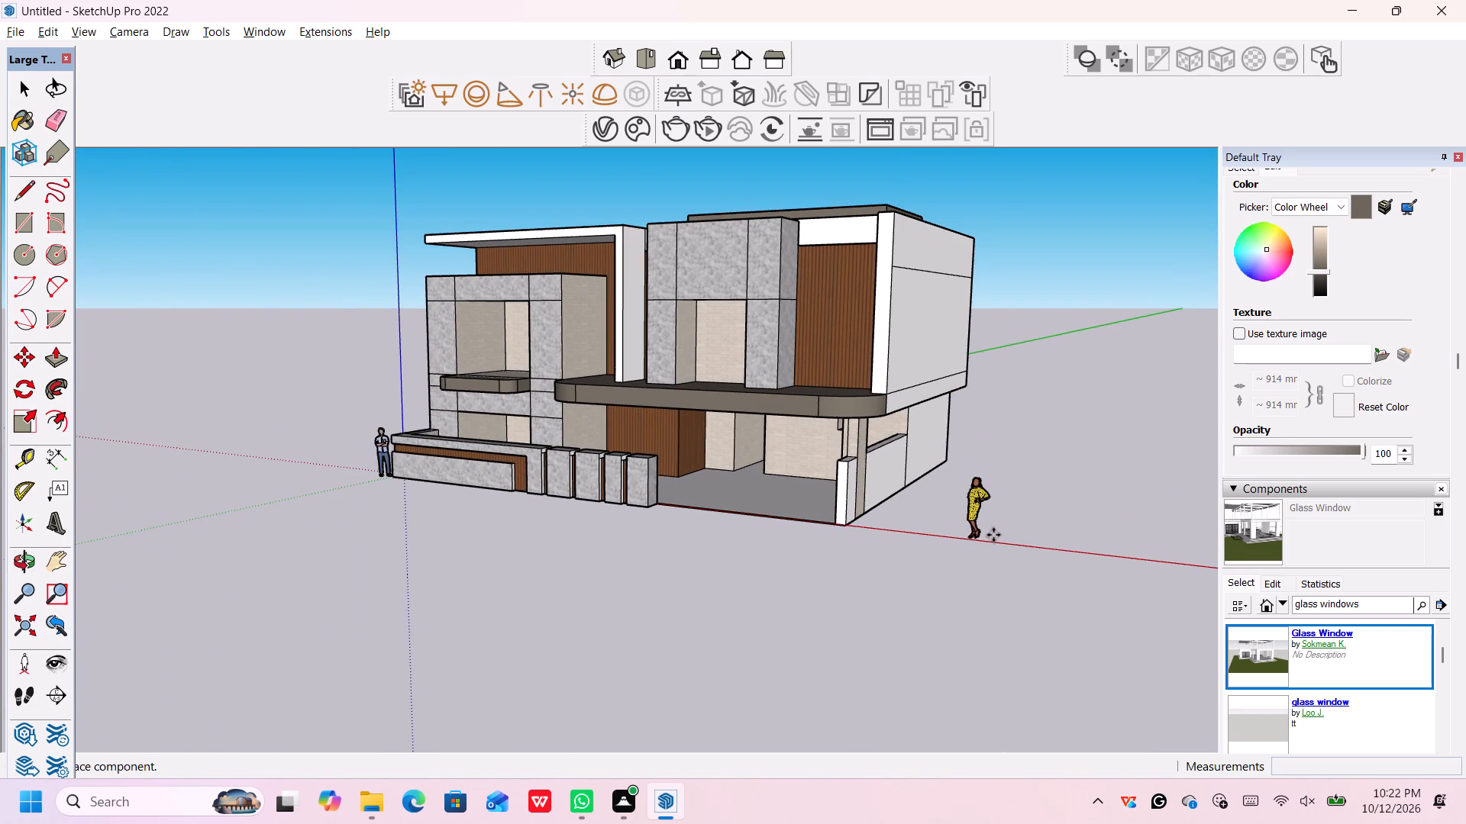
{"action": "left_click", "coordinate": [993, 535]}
Examine the full extent of the imported Glass Window model and its building to judge whether it suits the house.
{"action": "scroll", "coordinate": [1006, 536], "scroll_direction": "down", "scroll_amount": 12}
{"action": "scroll", "coordinate": [1060, 572], "scroll_direction": "down", "scroll_amount": 7}
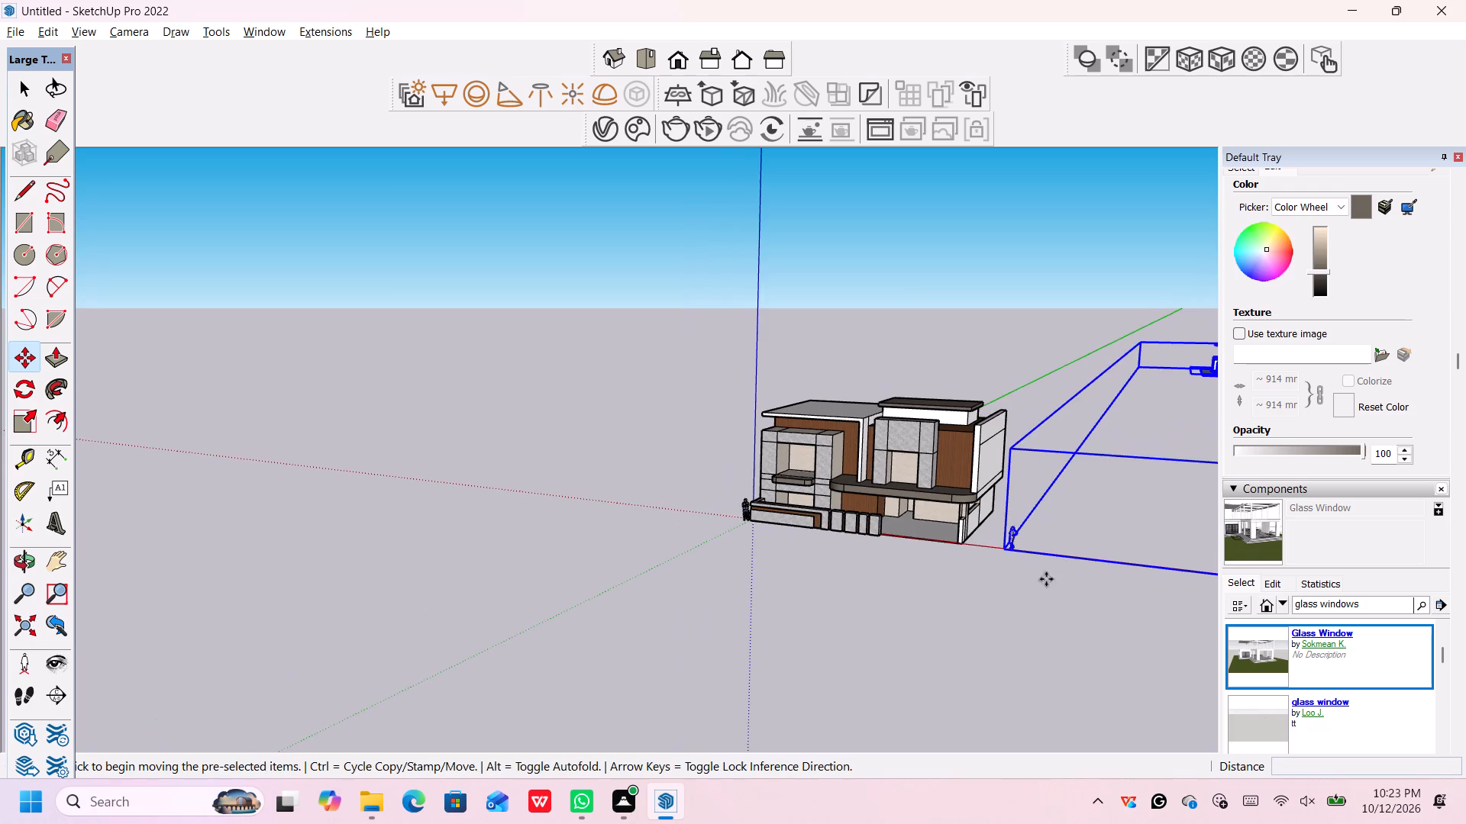
{"action": "middle_click_drag", "start_coordinate": [1038, 591], "coordinate": [1119, 581]}
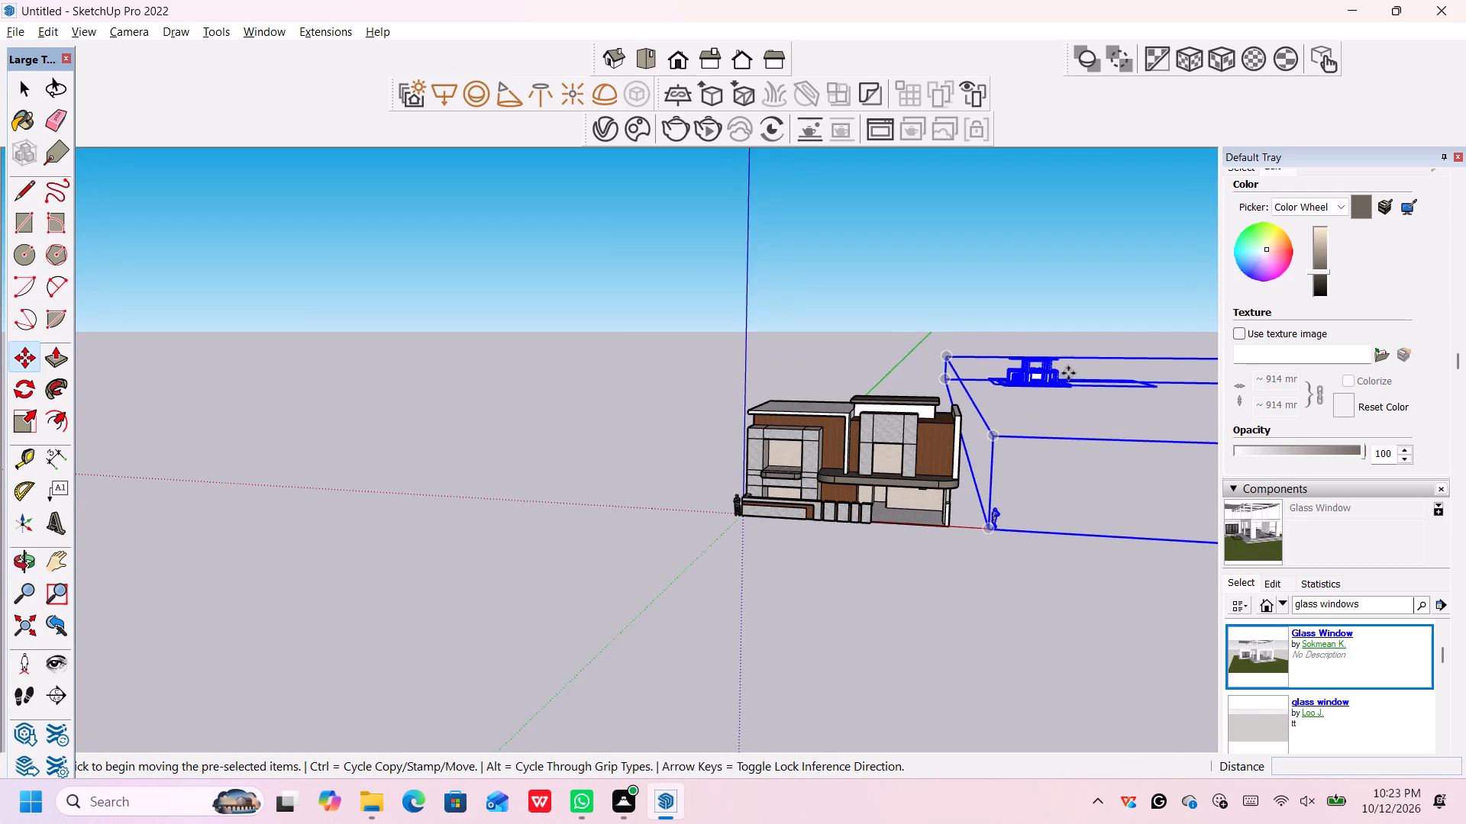
{"action": "scroll", "coordinate": [1054, 373], "scroll_direction": "up", "scroll_amount": 14}
{"action": "scroll", "coordinate": [1023, 370], "scroll_direction": "up", "scroll_amount": 12}
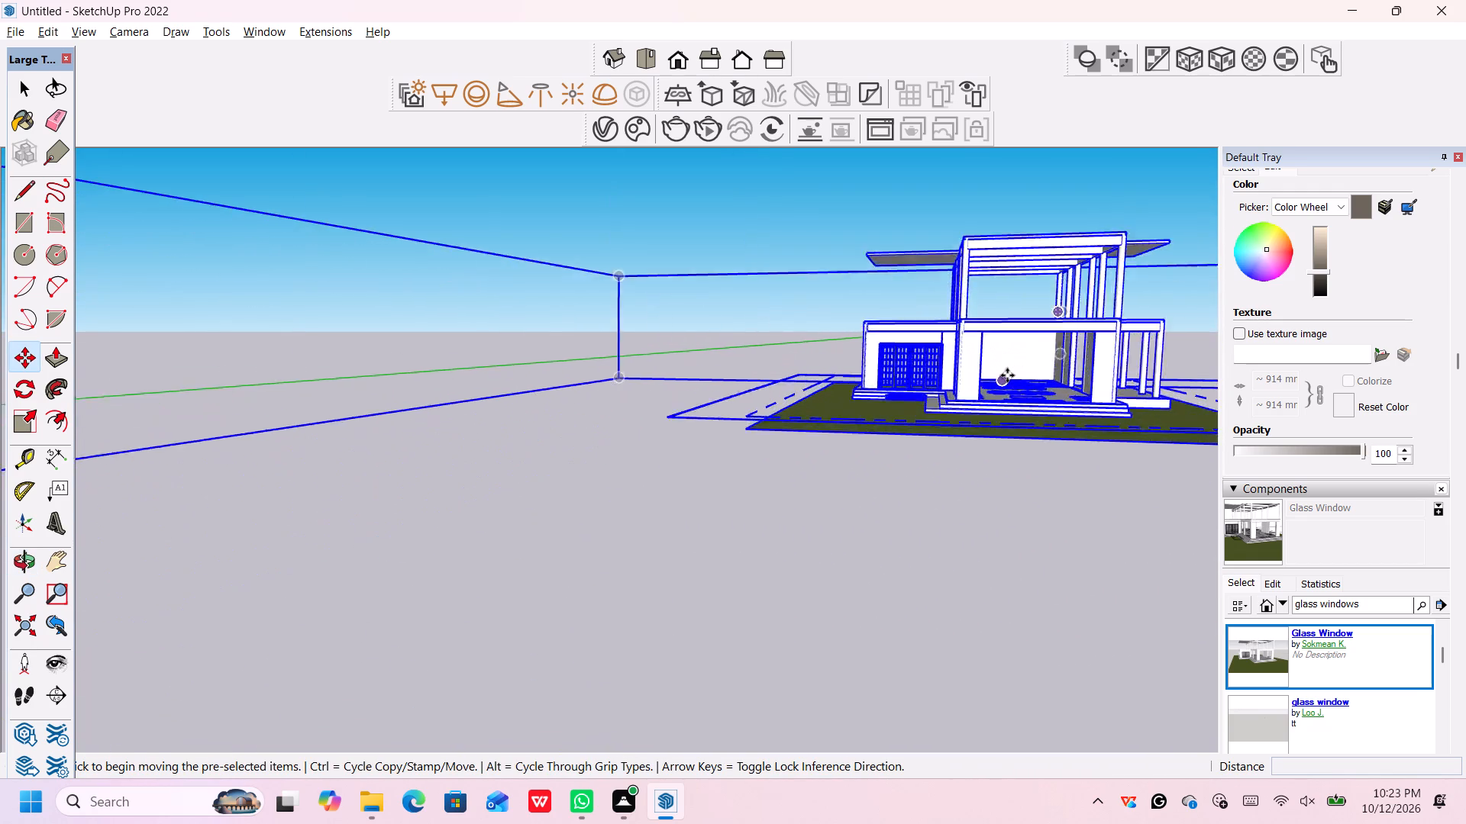
{"action": "scroll", "coordinate": [1007, 375], "scroll_direction": "up", "scroll_amount": 6}
{"action": "scroll", "coordinate": [1007, 376], "scroll_direction": "down", "scroll_amount": 7}
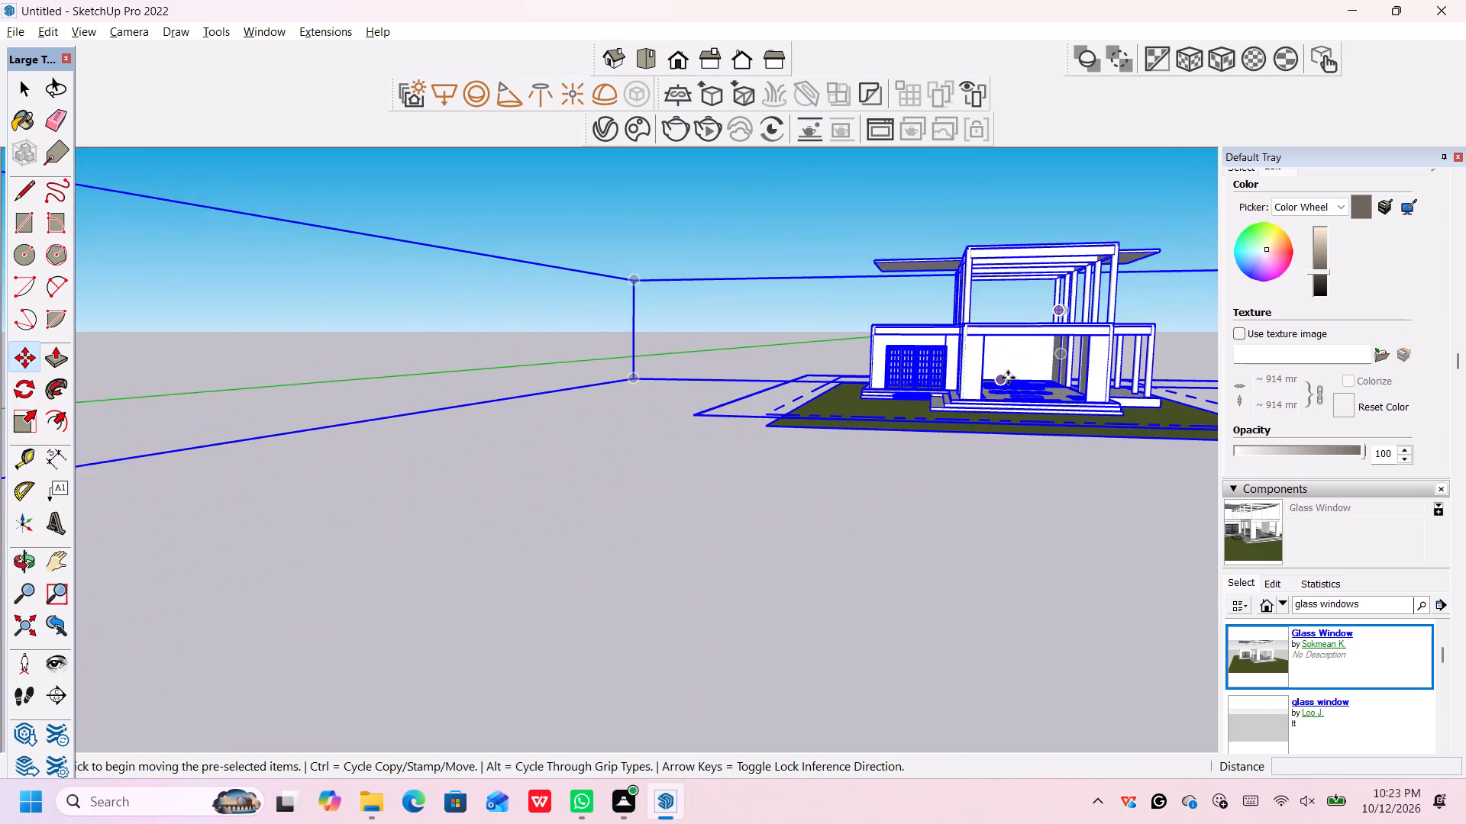
{"action": "scroll", "coordinate": [1008, 378], "scroll_direction": "down", "scroll_amount": 6}
{"action": "scroll", "coordinate": [1008, 378], "scroll_direction": "down", "scroll_amount": 20}
{"action": "scroll", "coordinate": [1008, 378], "scroll_direction": "down", "scroll_amount": 11}
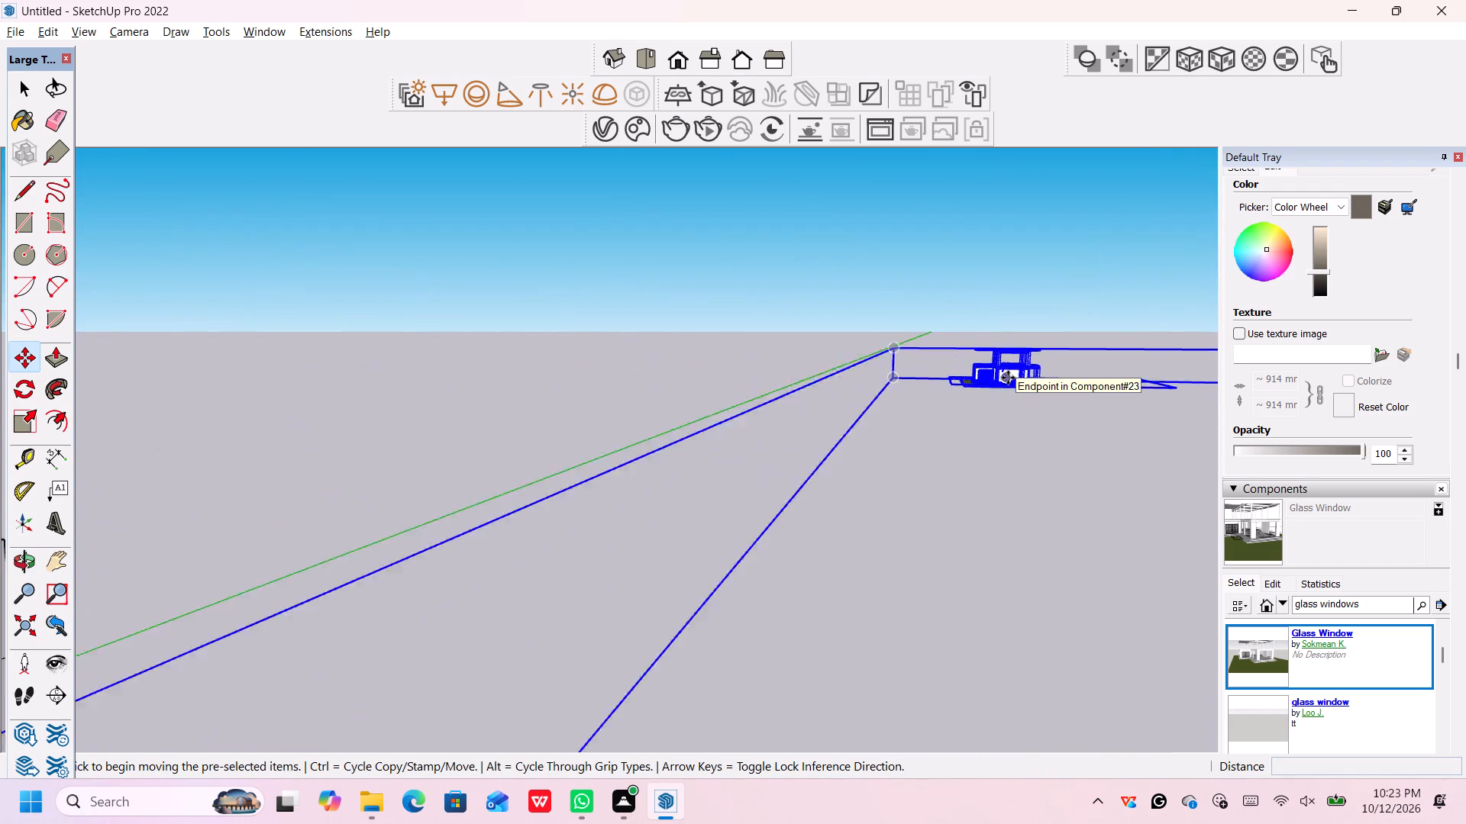
{"action": "scroll", "coordinate": [1008, 378], "scroll_direction": "up", "scroll_amount": 1}
{"action": "scroll", "coordinate": [1008, 379], "scroll_direction": "down", "scroll_amount": 18}
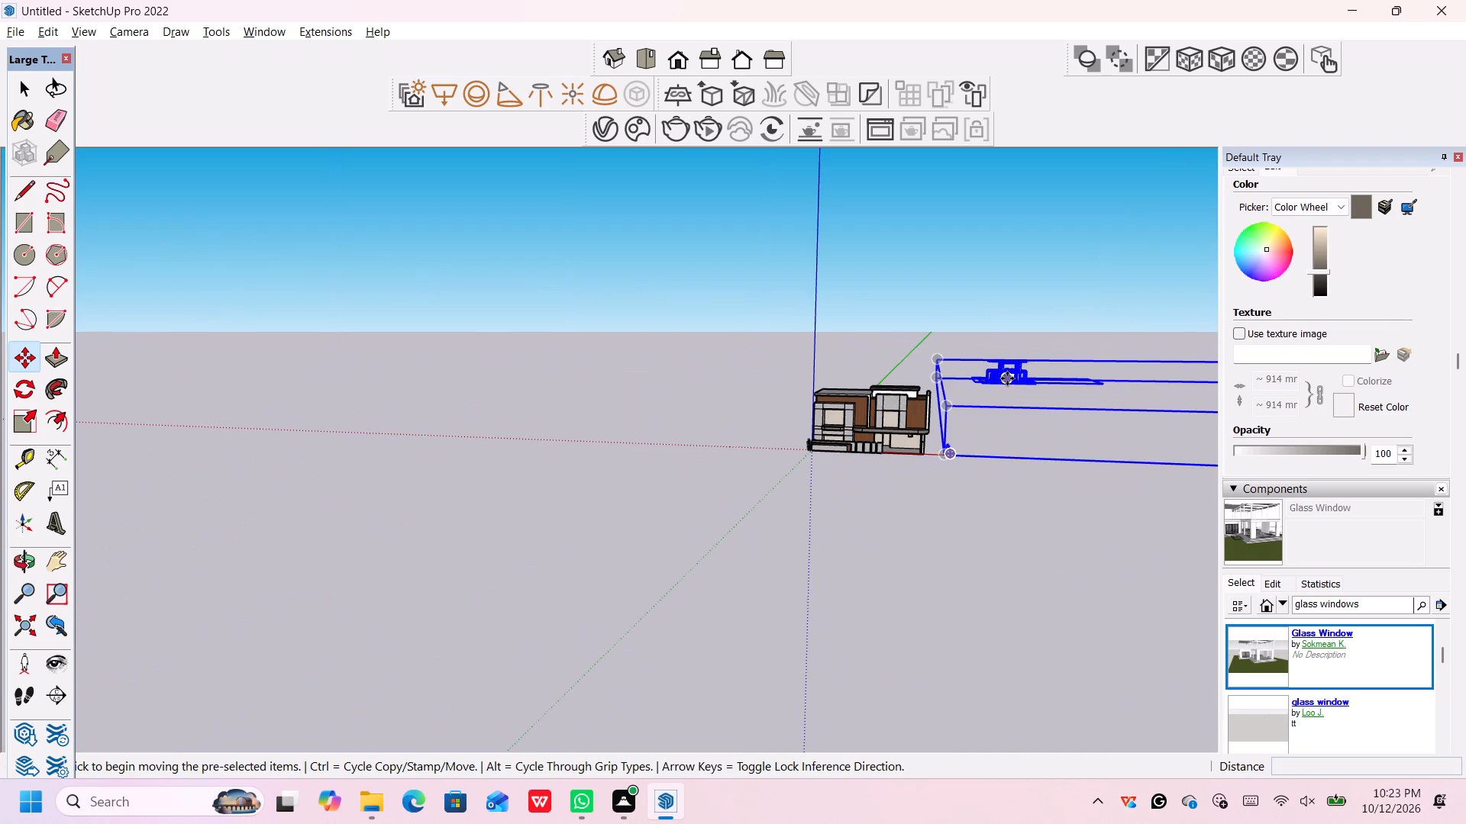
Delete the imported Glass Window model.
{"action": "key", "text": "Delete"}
Look through the remaining "glass windows" results for a more suitable window component.
{"action": "scroll", "coordinate": [924, 506], "scroll_direction": "up", "scroll_amount": 5}
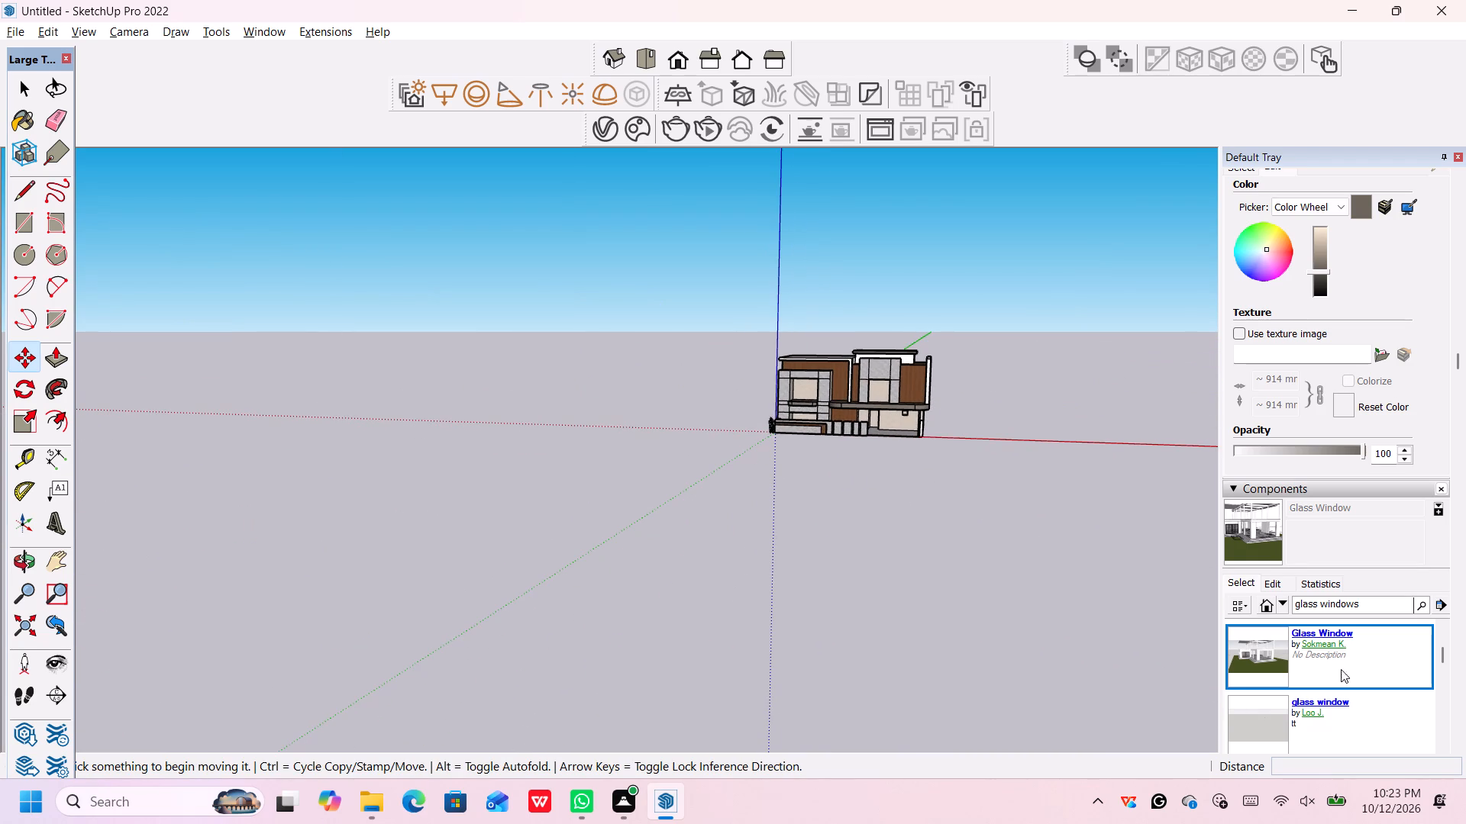
{"action": "scroll", "coordinate": [1330, 700], "scroll_direction": "down", "scroll_amount": 2}
{"action": "scroll", "coordinate": [1330, 697], "scroll_direction": "up", "scroll_amount": 1}
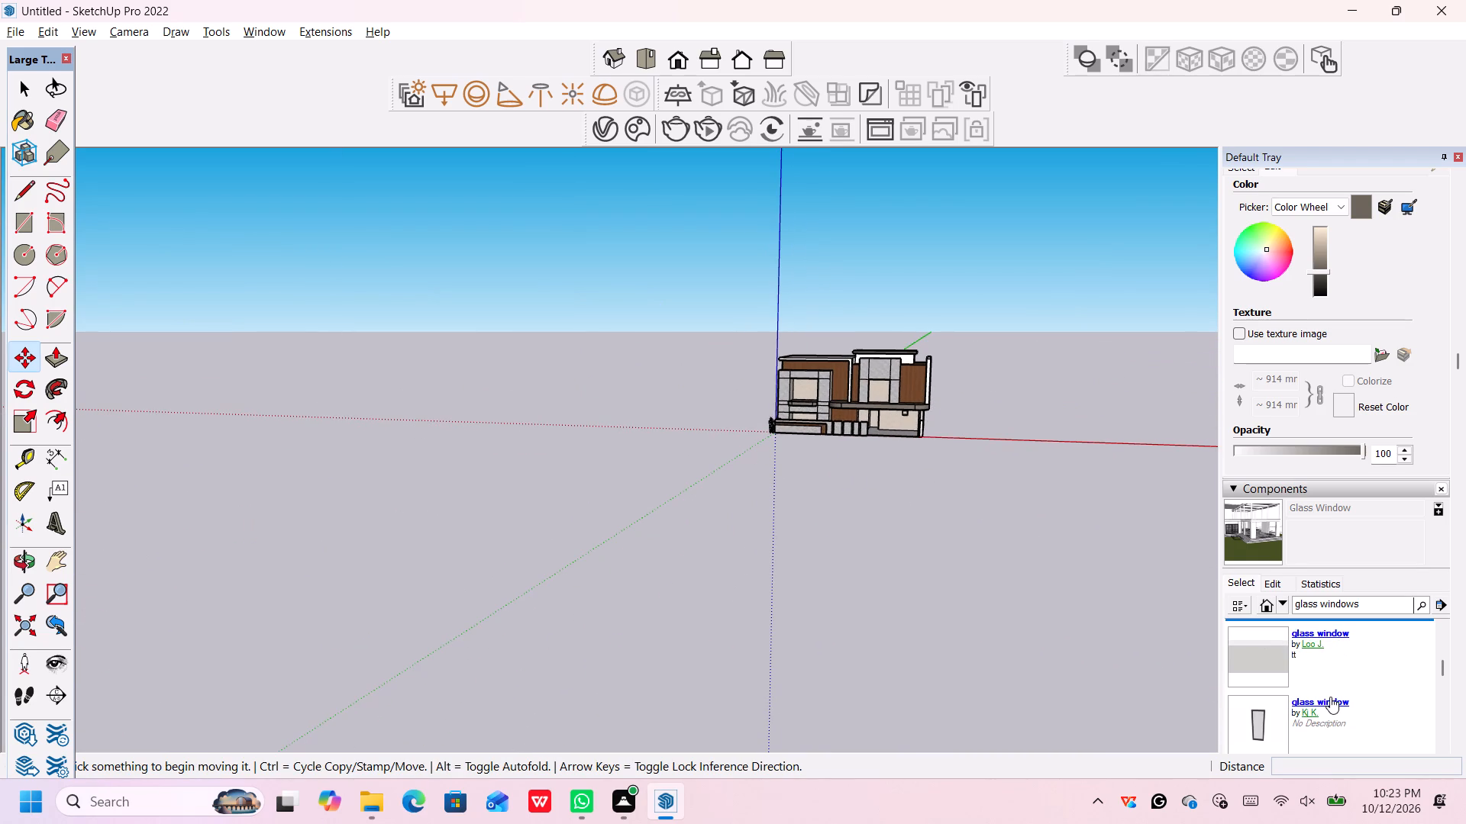
{"action": "scroll", "coordinate": [1329, 695], "scroll_direction": "down", "scroll_amount": 4}
{"action": "scroll", "coordinate": [1329, 692], "scroll_direction": "up", "scroll_amount": 1}
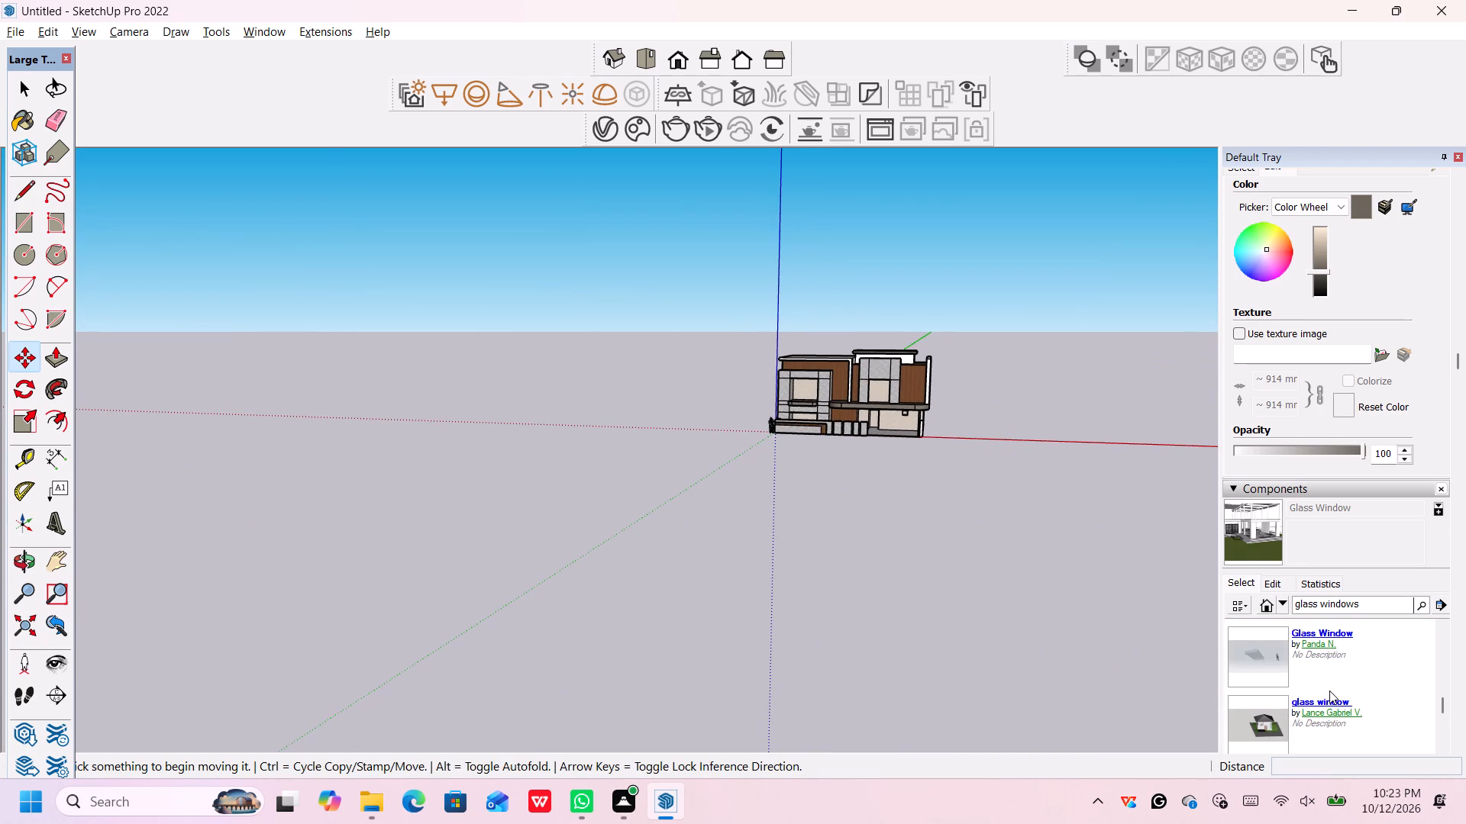
{"action": "scroll", "coordinate": [1335, 664], "scroll_direction": "down", "scroll_amount": 1}
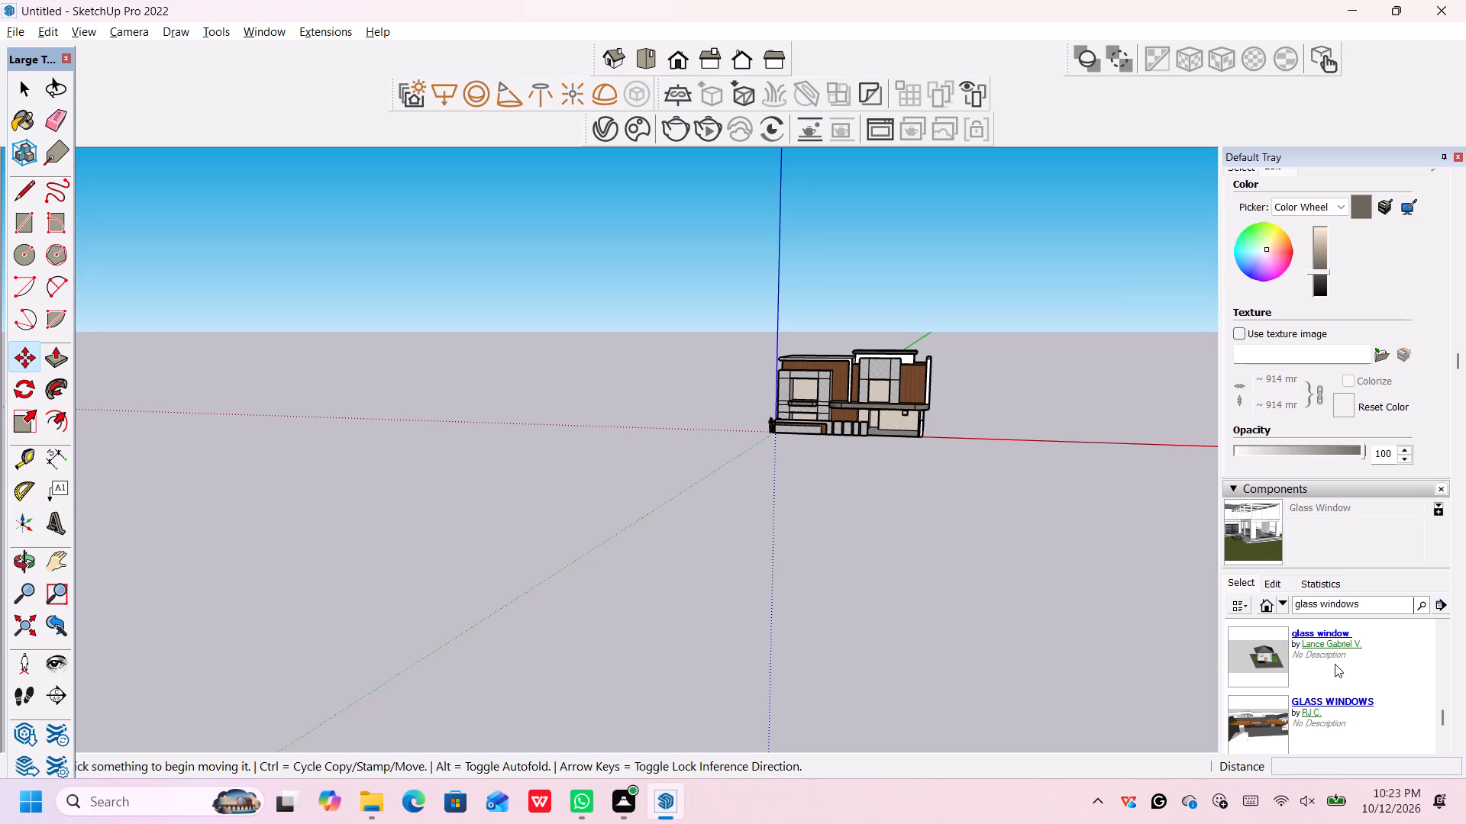
{"action": "scroll", "coordinate": [1336, 658], "scroll_direction": "down", "scroll_amount": 1}
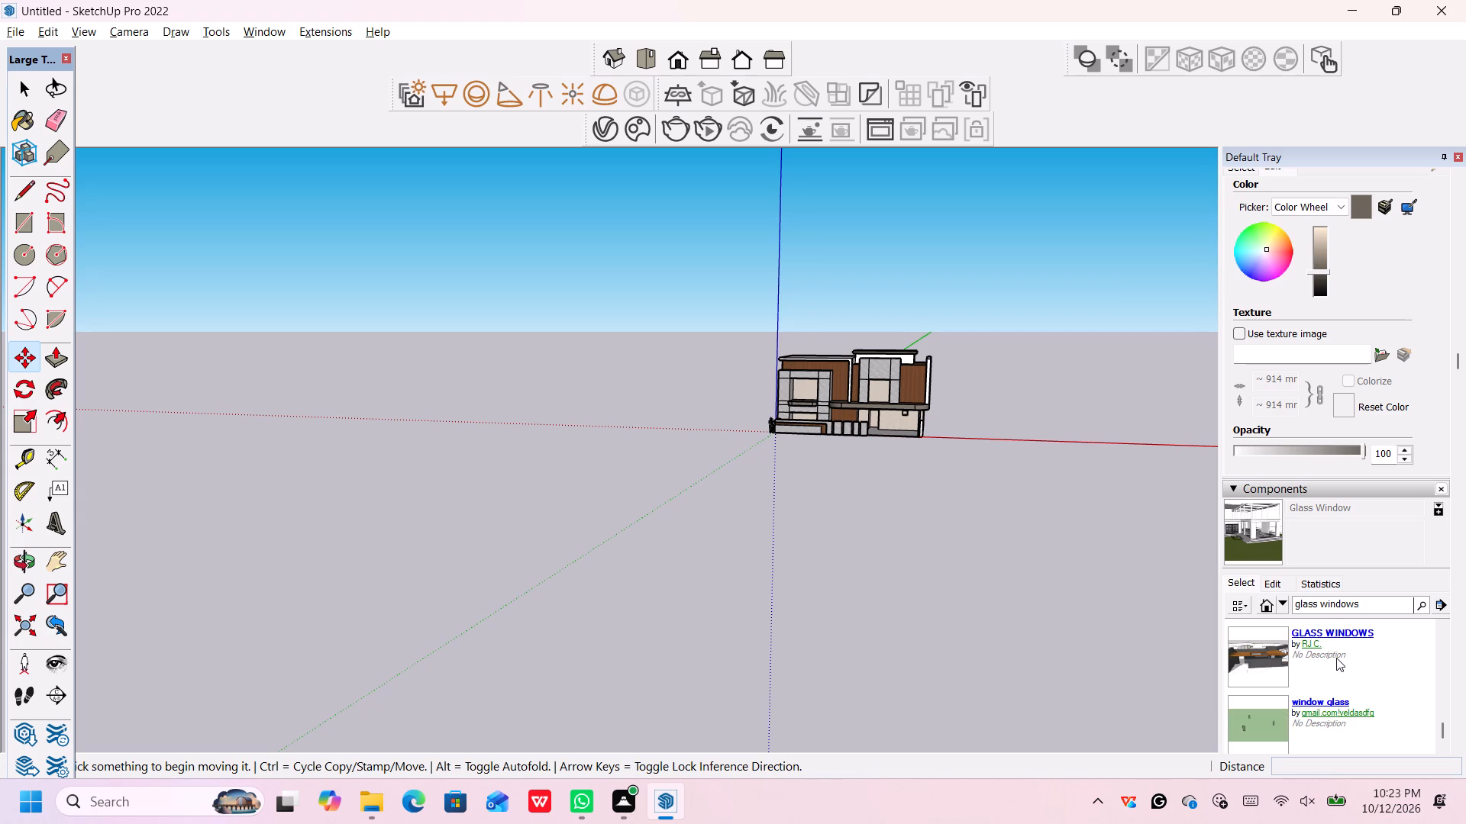
{"action": "scroll", "coordinate": [1334, 645], "scroll_direction": "down", "scroll_amount": 2}
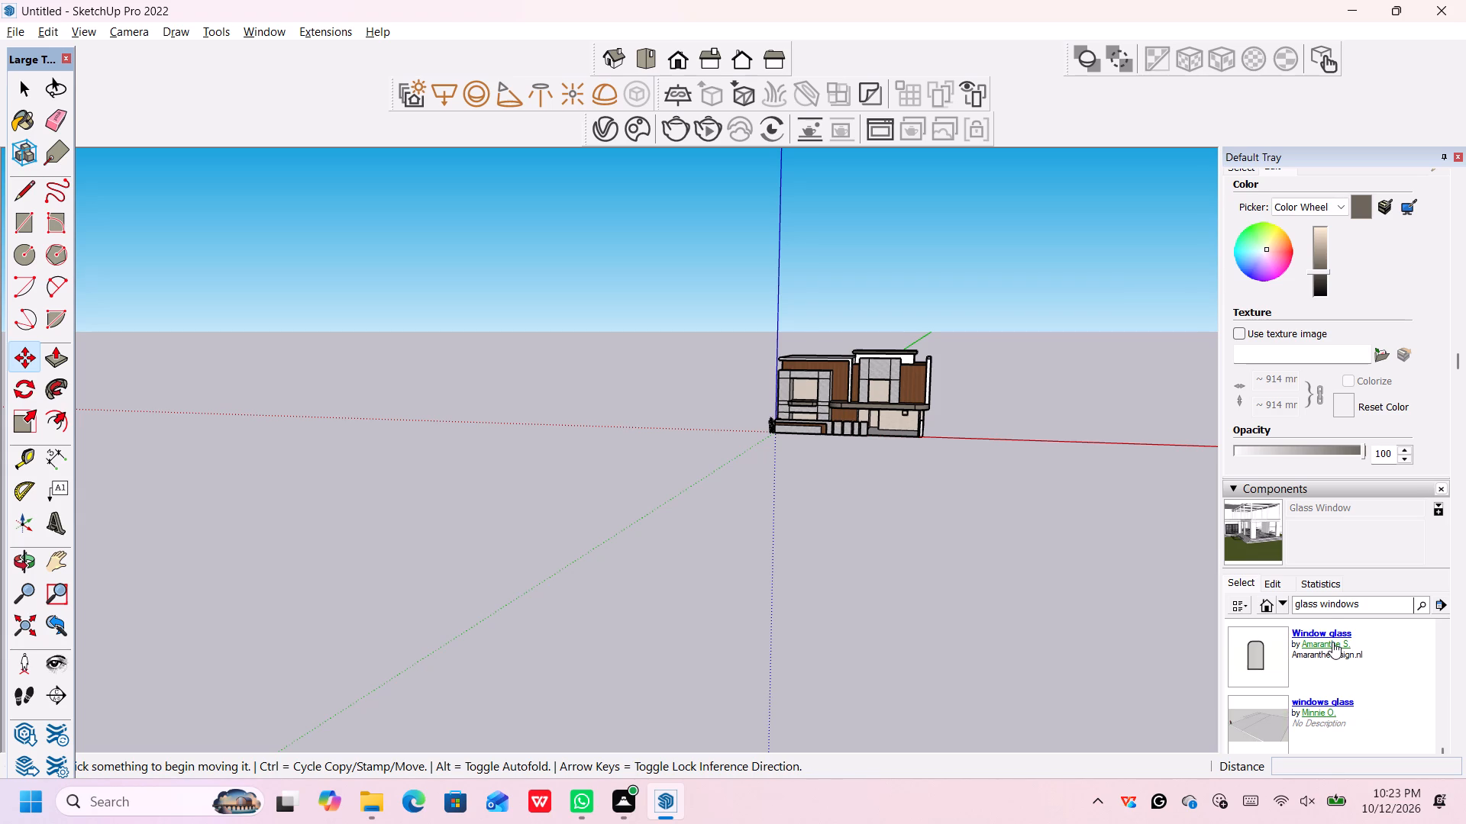
{"action": "scroll", "coordinate": [1332, 642], "scroll_direction": "down", "scroll_amount": 1}
{"action": "scroll", "coordinate": [1332, 645], "scroll_direction": "up", "scroll_amount": 1}
{"action": "middle_click_drag", "start_coordinate": [922, 619], "coordinate": [920, 610]}
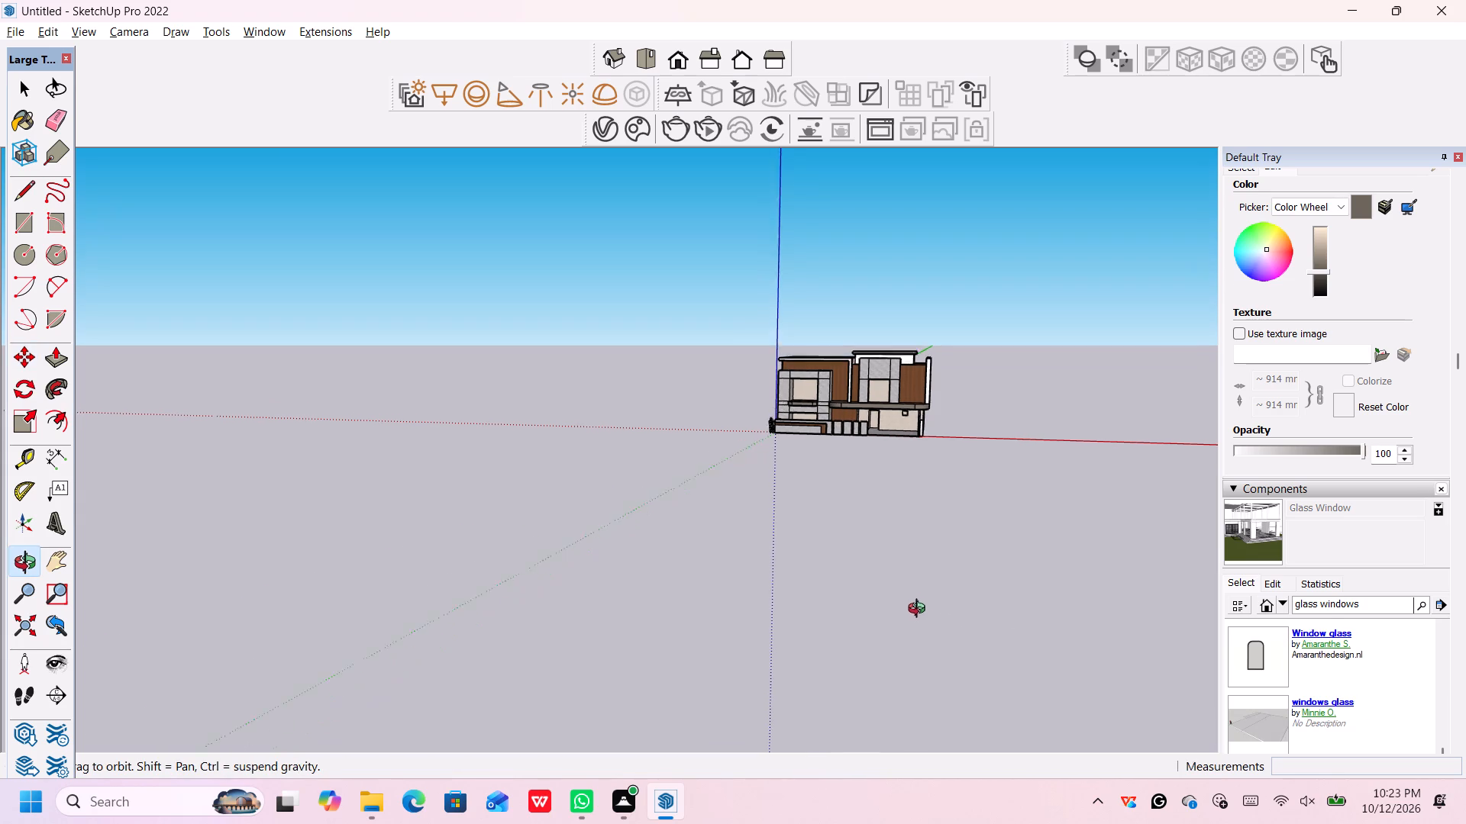
{"action": "middle_click_drag", "start_coordinate": [920, 610], "coordinate": [910, 599]}
{"action": "scroll", "coordinate": [1231, 701], "scroll_direction": "down", "scroll_amount": 2}
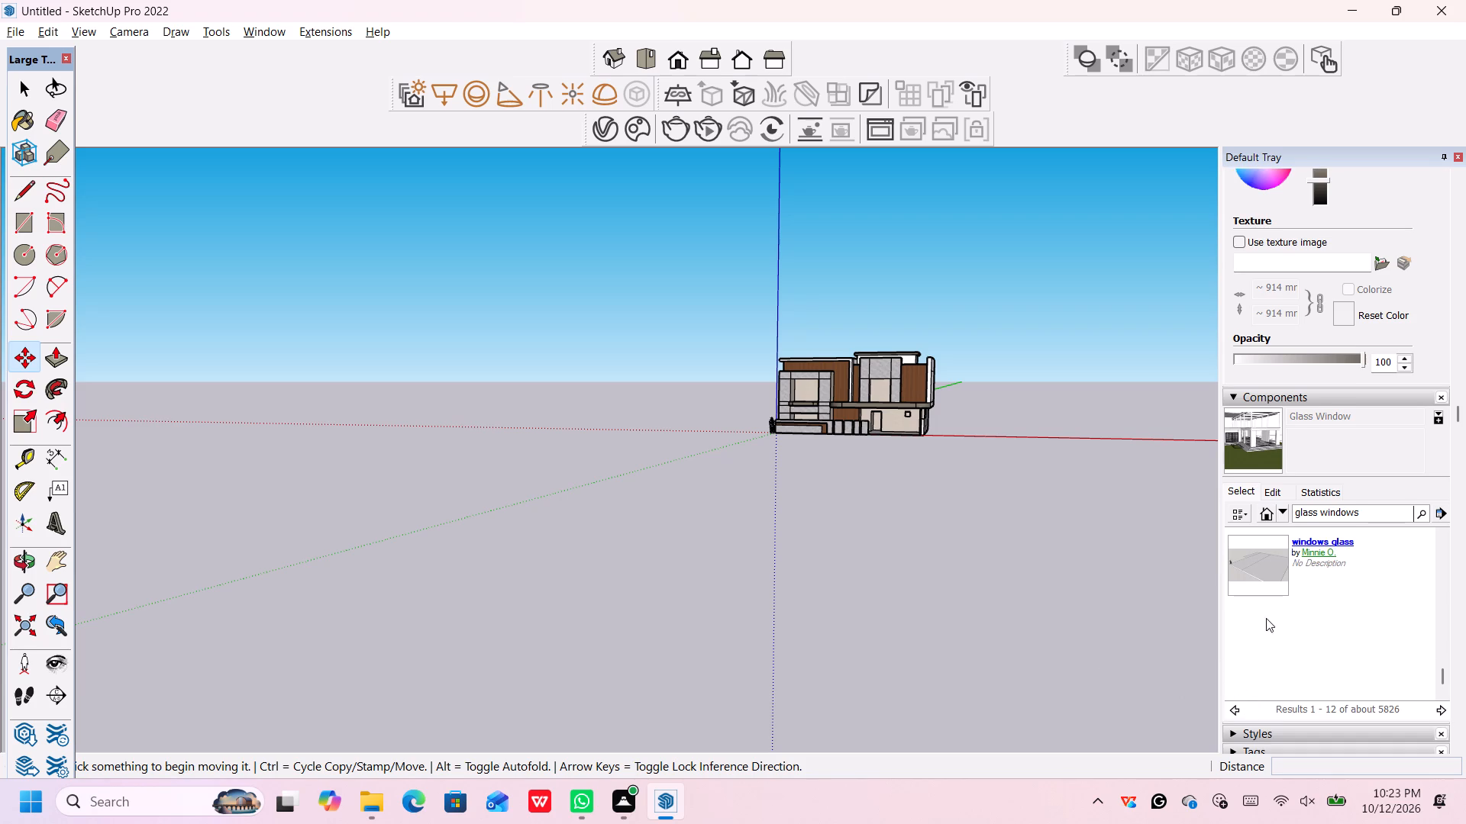
Search the 3D Warehouse components for "glass window frames" and look through the results for a framed window.
{"action": "left_click", "coordinate": [1362, 517]}
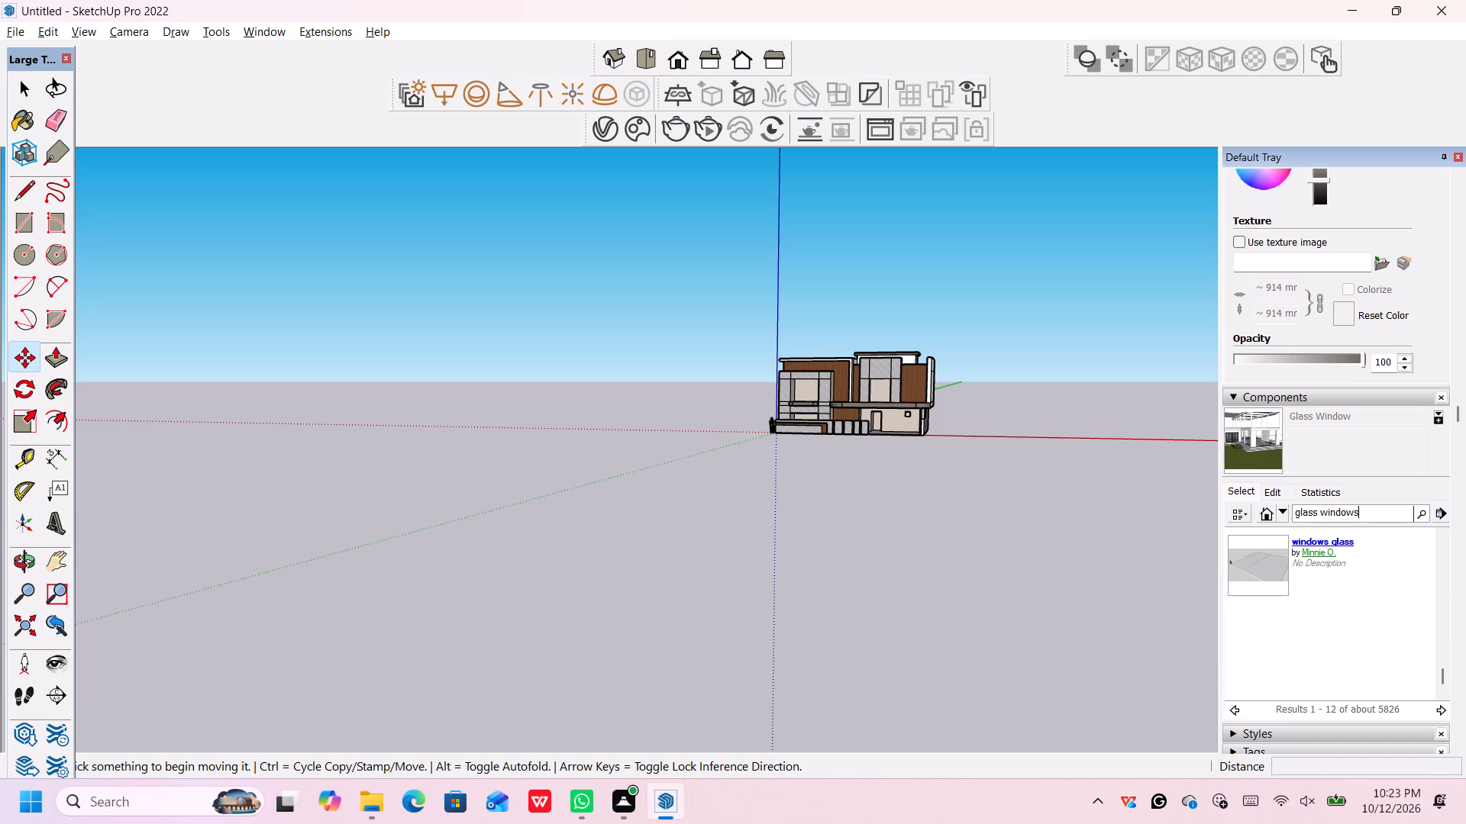
{"action": "key", "text": "BackSpace"}
{"action": "key", "text": "space"}
{"action": "type", "text": "frames"}
{"action": "key", "text": "Return"}
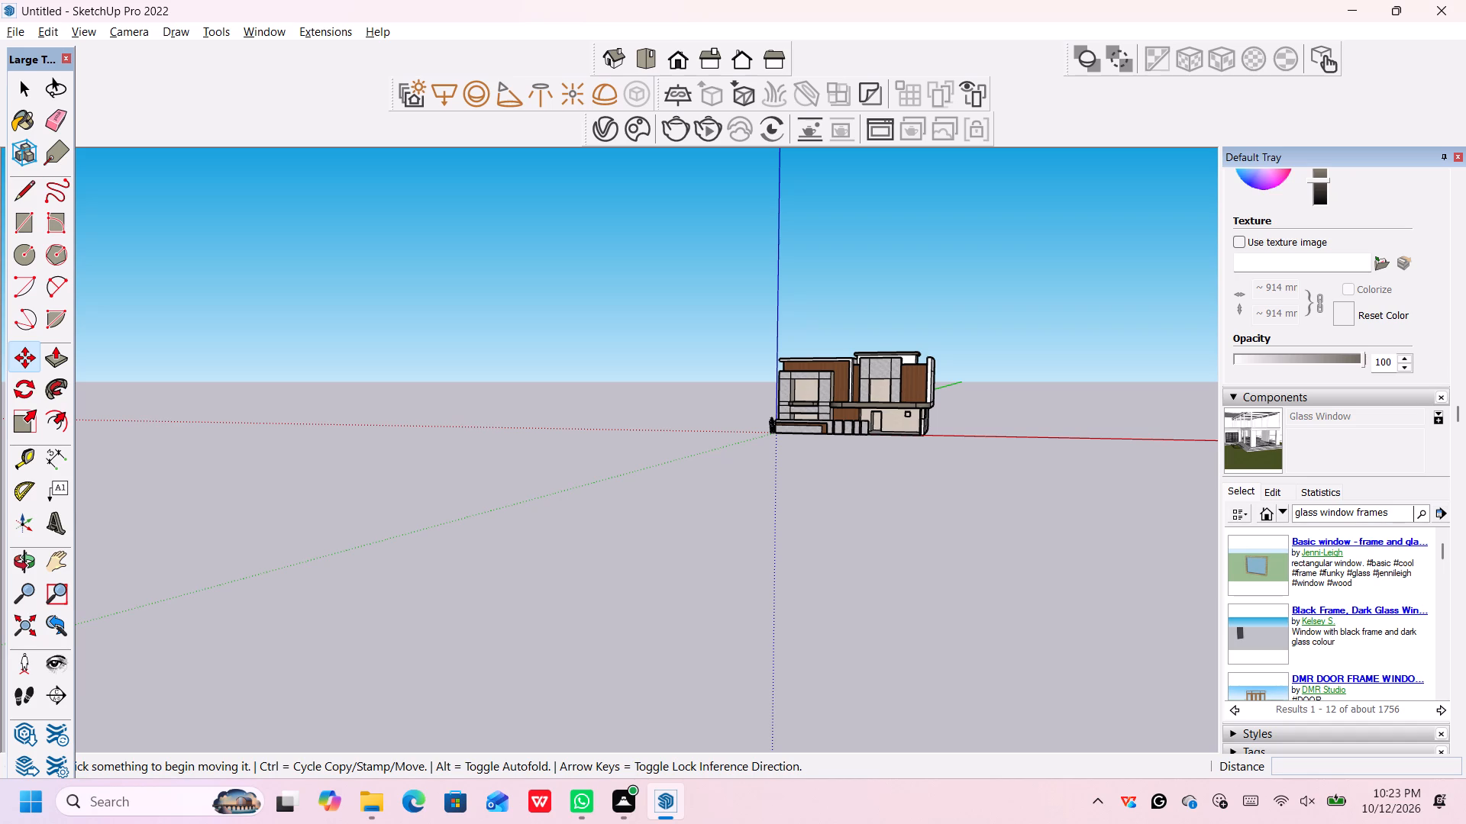
{"action": "scroll", "coordinate": [1335, 597], "scroll_direction": "down", "scroll_amount": 2}
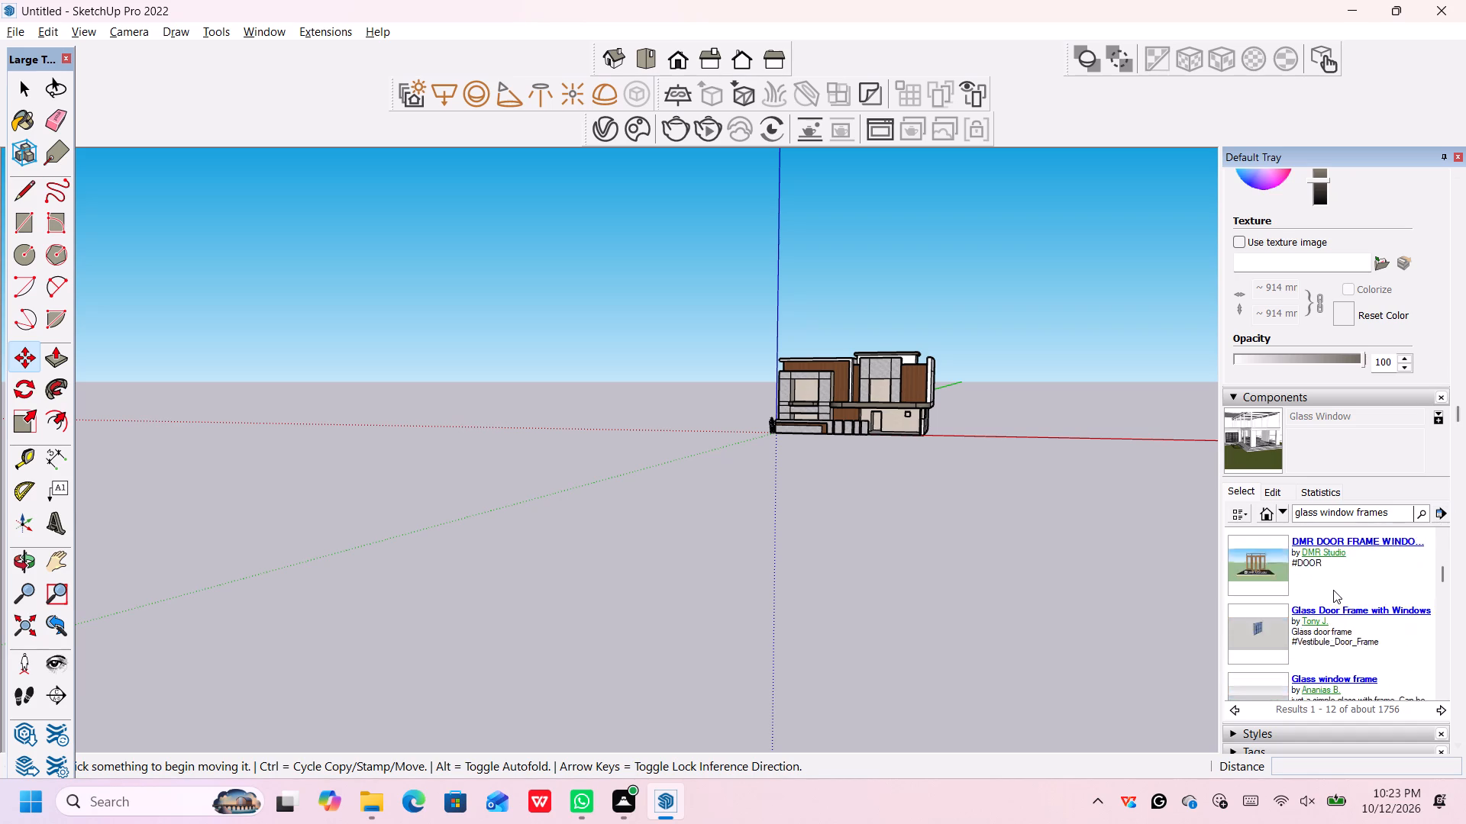
{"action": "scroll", "coordinate": [1333, 590], "scroll_direction": "down", "scroll_amount": 1}
{"action": "scroll", "coordinate": [1333, 590], "scroll_direction": "up", "scroll_amount": 1}
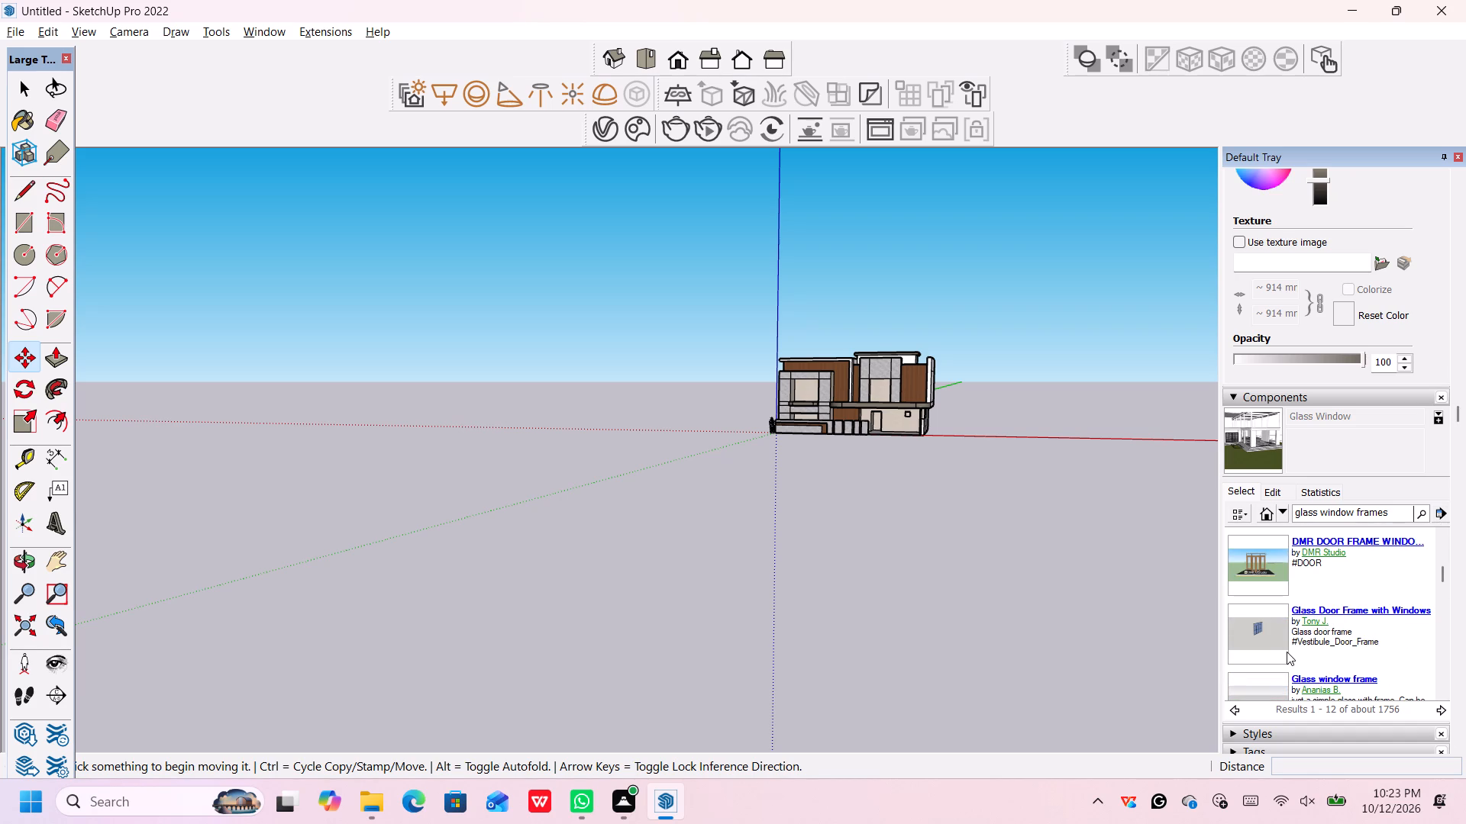
{"action": "scroll", "coordinate": [1290, 639], "scroll_direction": "down", "scroll_amount": 2}
Import the dark-framed "glass window with frame" component and place it on the ground in front of the house.
{"action": "left_click", "coordinate": [1243, 638]}
{"action": "scroll", "coordinate": [1243, 638], "scroll_direction": "down", "scroll_amount": 1}
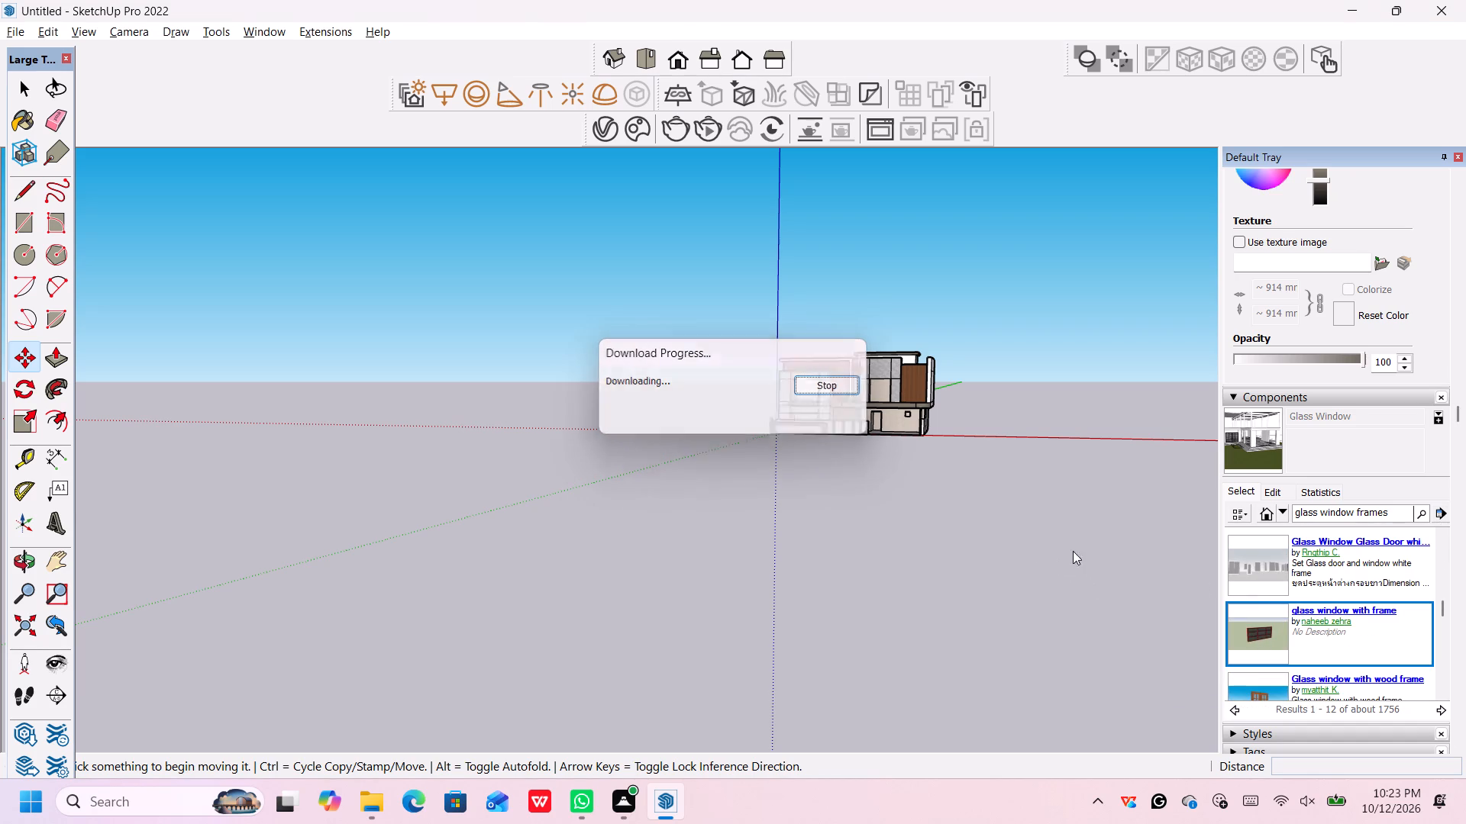
{"action": "left_click", "coordinate": [926, 553]}
{"action": "scroll", "coordinate": [960, 547], "scroll_direction": "down", "scroll_amount": 11}
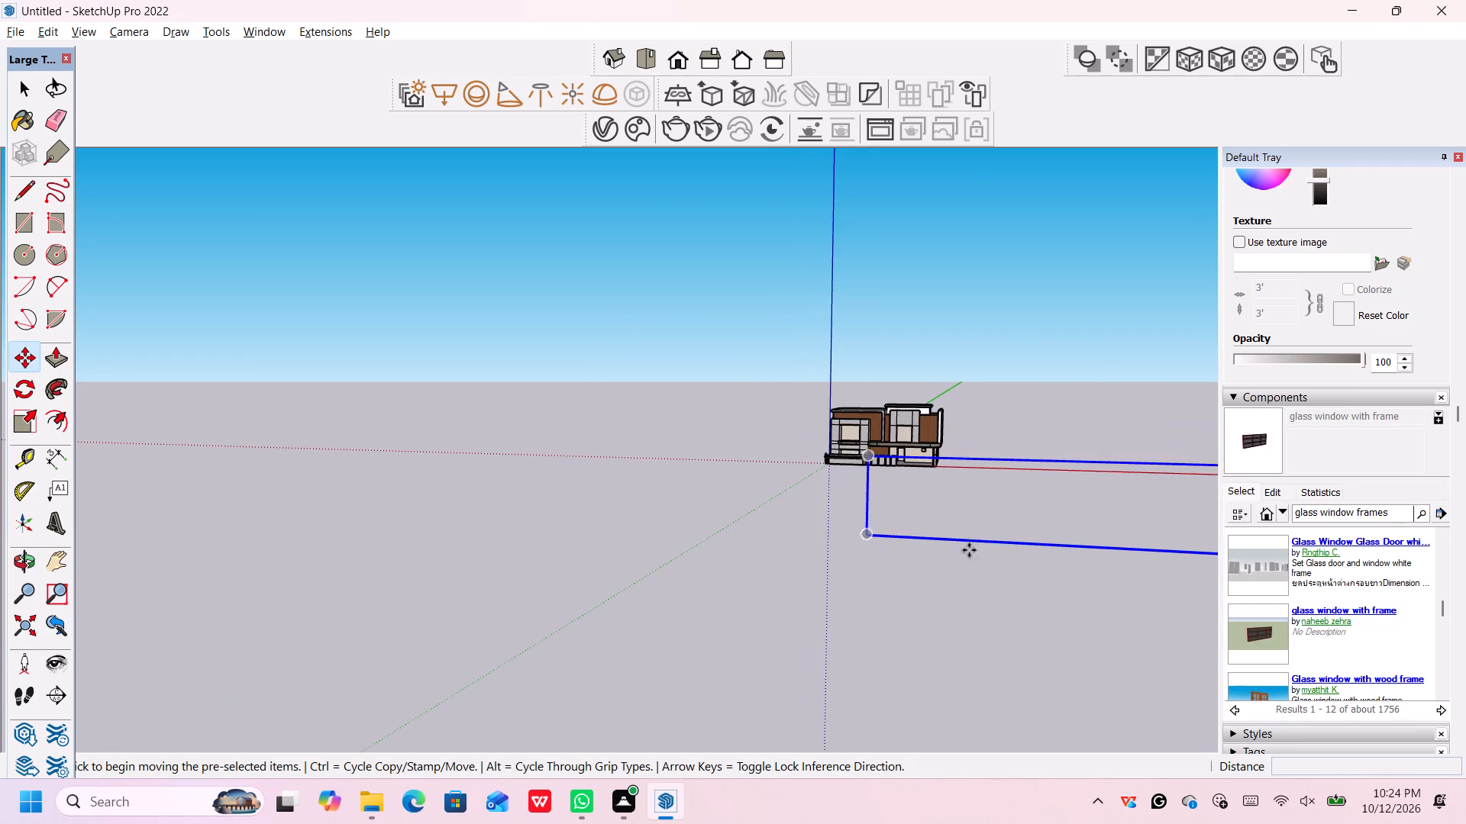
Delete the imported dark-framed "glass window with frame" component beside the house.
{"action": "middle_click_drag", "start_coordinate": [962, 564], "coordinate": [1104, 560]}
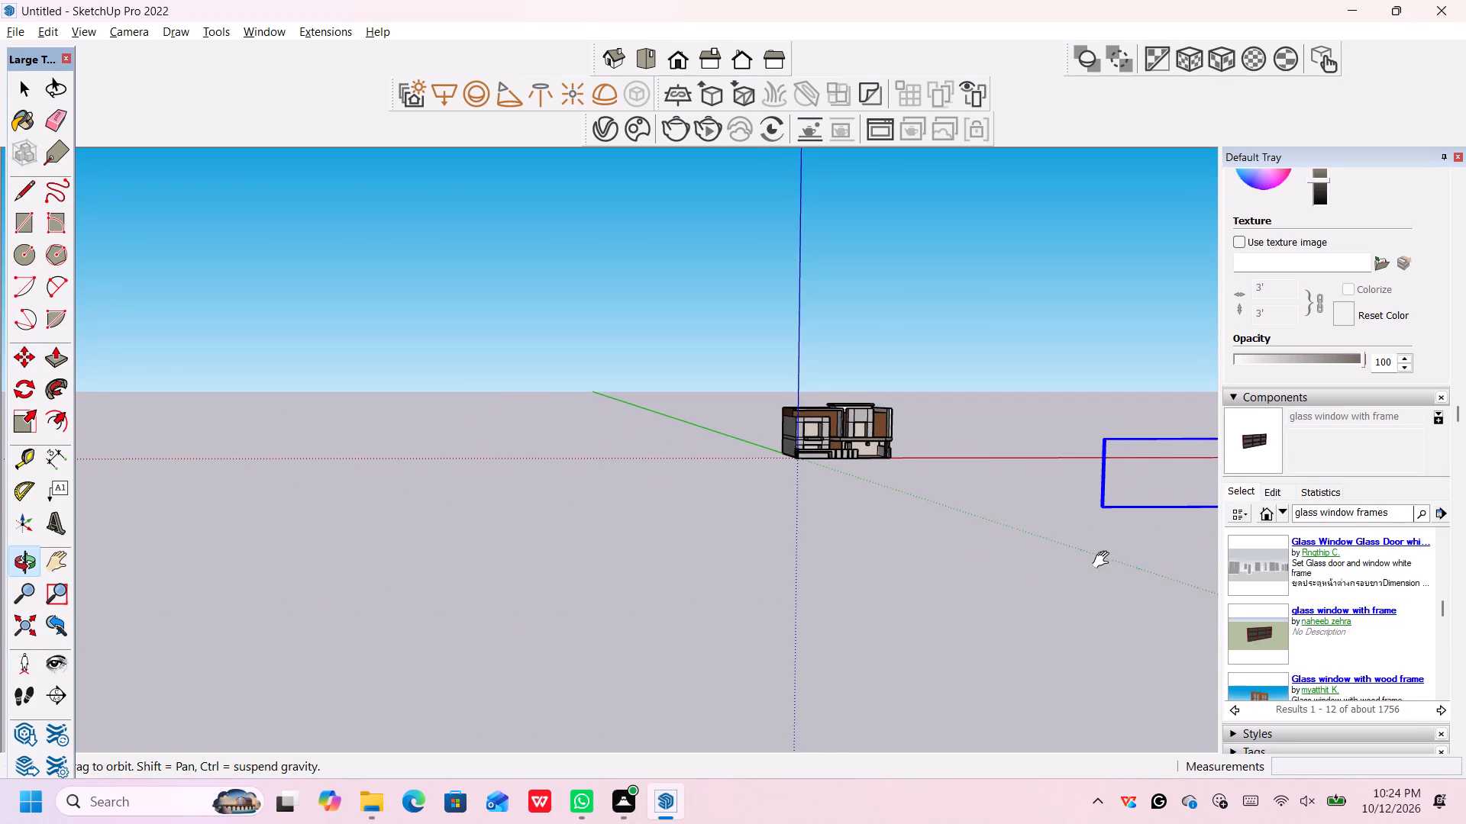
{"action": "middle_click_drag", "start_coordinate": [1104, 560], "coordinate": [512, 473]}
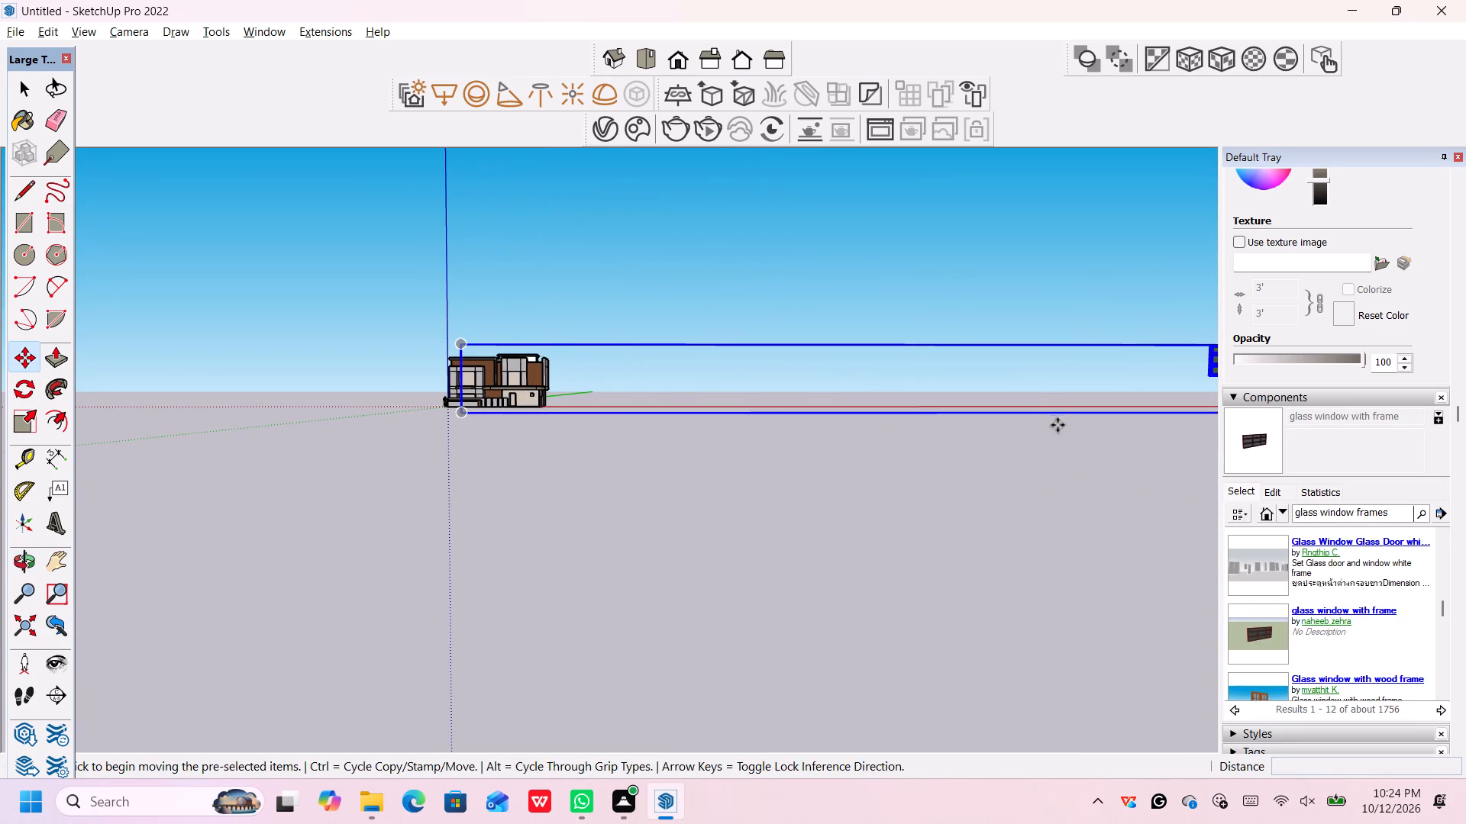
{"action": "middle_click_drag", "start_coordinate": [1058, 425], "coordinate": [693, 473], "text": "shift"}
{"action": "scroll", "coordinate": [859, 417], "scroll_direction": "up", "scroll_amount": 9}
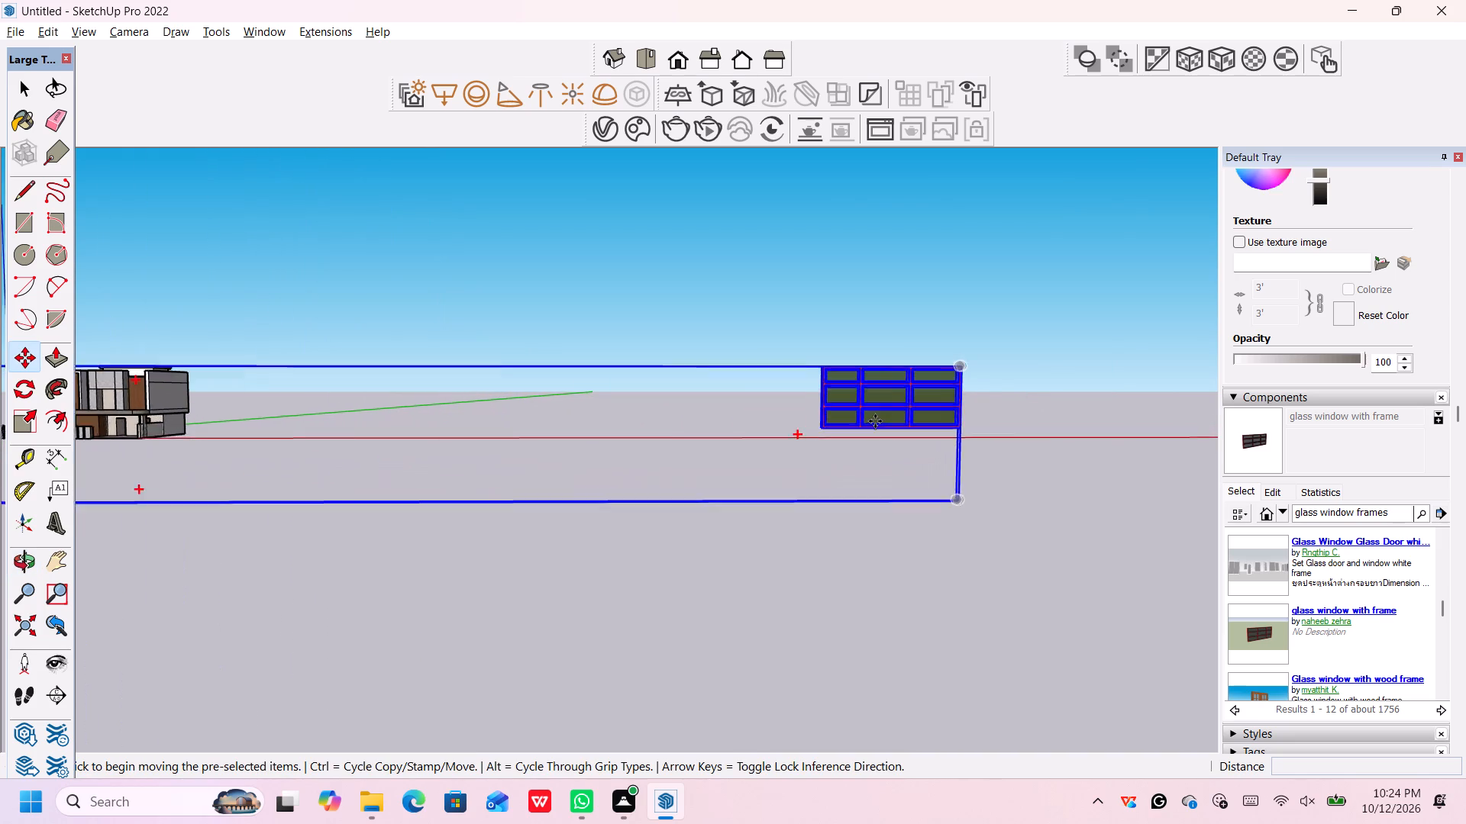
{"action": "scroll", "coordinate": [875, 421], "scroll_direction": "up", "scroll_amount": 5}
{"action": "key", "text": "Delete"}
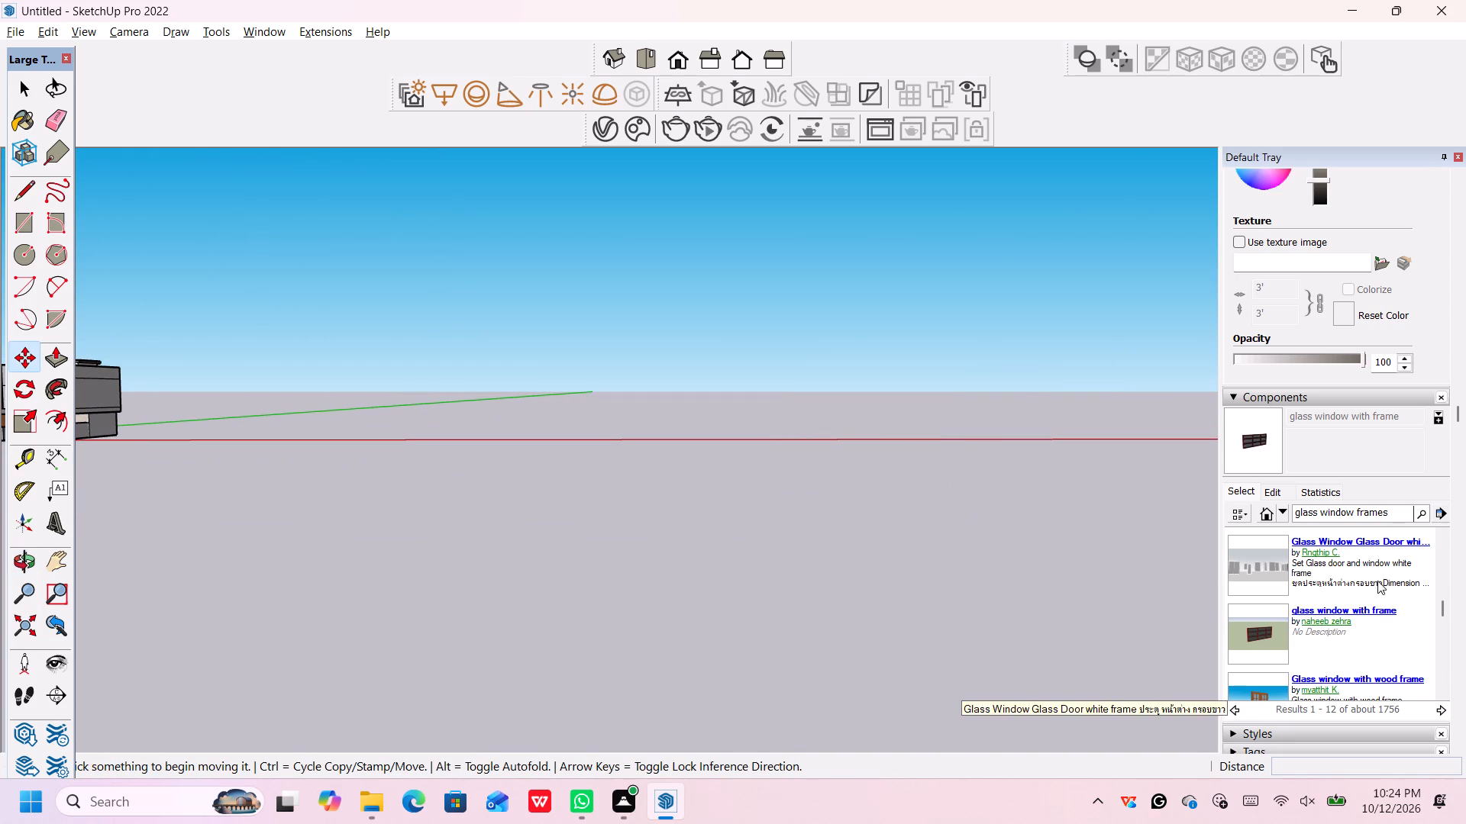
Look through the "glass window frames" results again for a more suitable framed window or door component.
{"action": "scroll", "coordinate": [1359, 597], "scroll_direction": "down", "scroll_amount": 3}
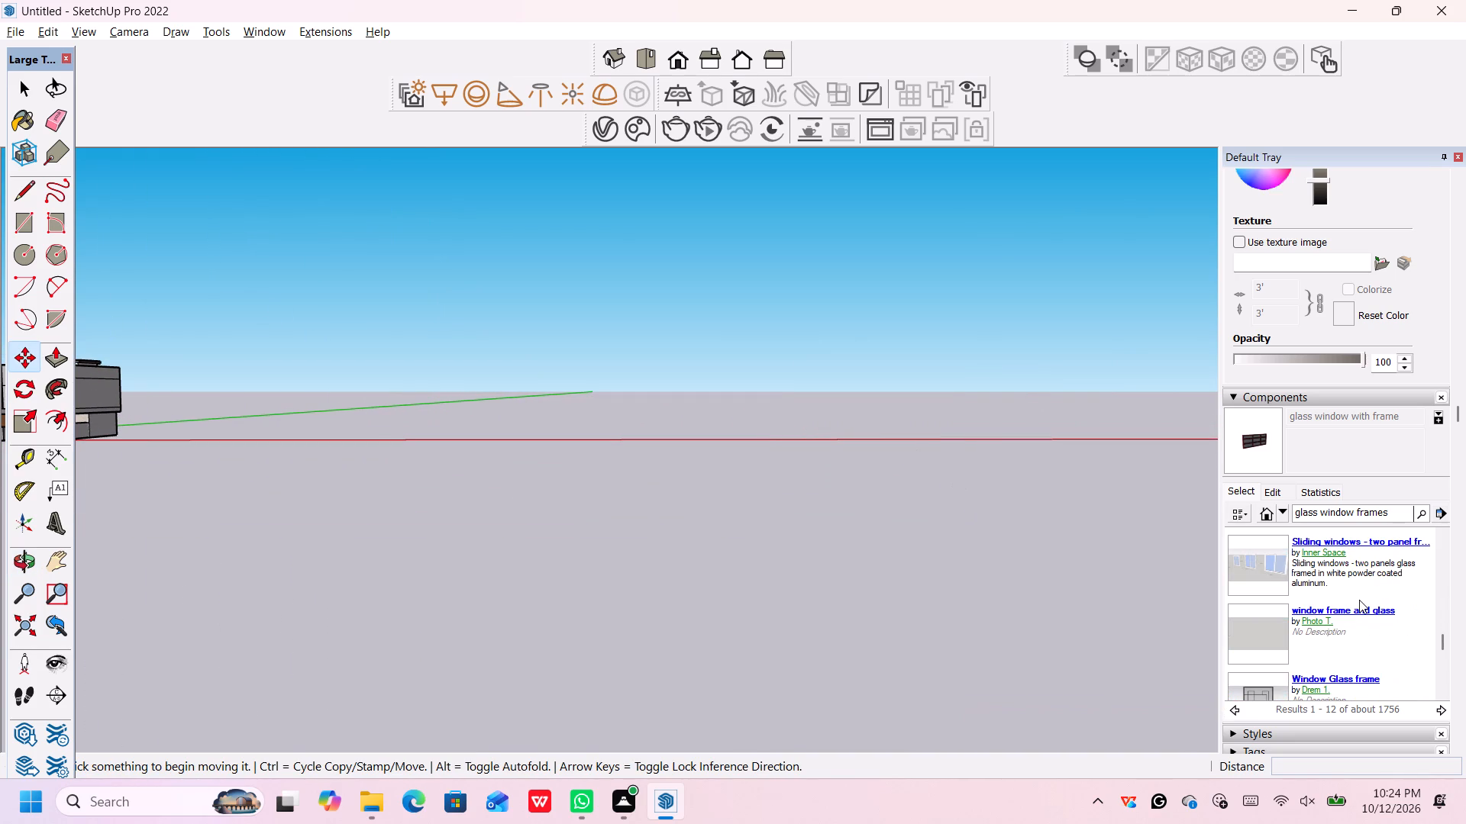
{"action": "scroll", "coordinate": [1358, 600], "scroll_direction": "down", "scroll_amount": 2}
{"action": "scroll", "coordinate": [1358, 600], "scroll_direction": "up", "scroll_amount": 1}
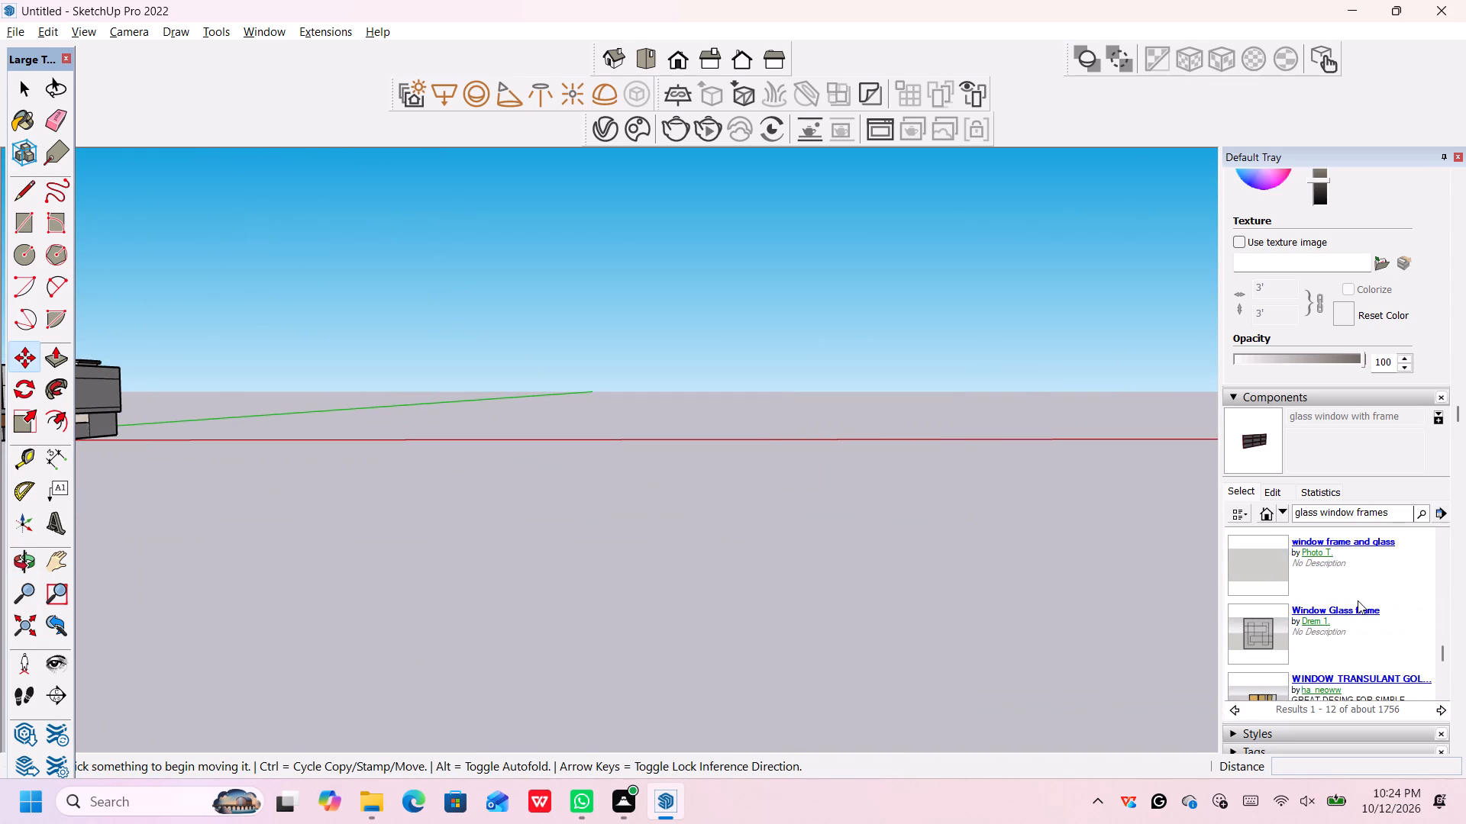
{"action": "scroll", "coordinate": [1358, 600], "scroll_direction": "down", "scroll_amount": 2}
{"action": "scroll", "coordinate": [1358, 601], "scroll_direction": "up", "scroll_amount": 4}
{"action": "scroll", "coordinate": [1358, 601], "scroll_direction": "down", "scroll_amount": 1}
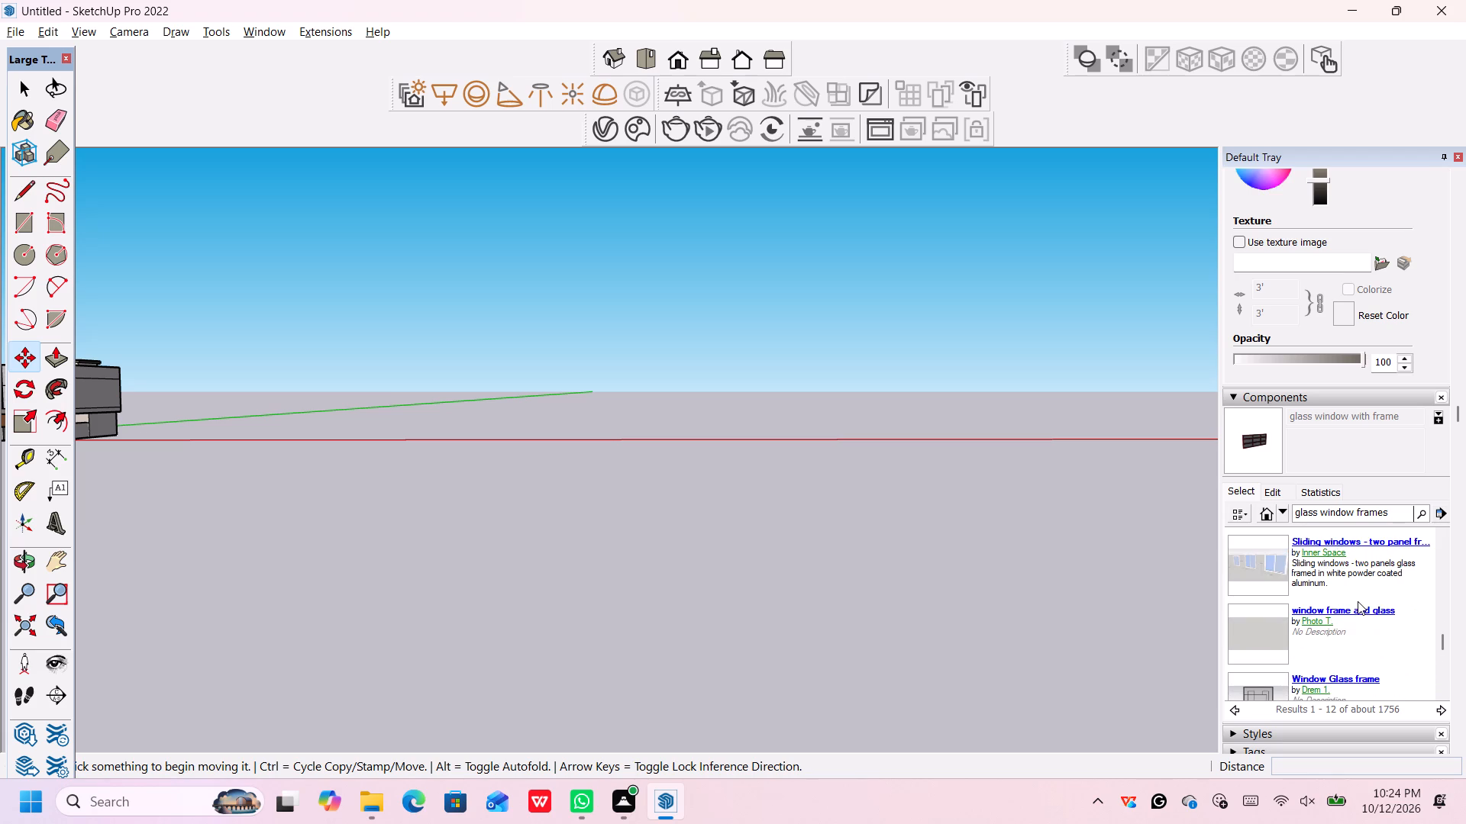
{"action": "scroll", "coordinate": [1356, 600], "scroll_direction": "up", "scroll_amount": 2}
{"action": "scroll", "coordinate": [1356, 600], "scroll_direction": "down", "scroll_amount": 1}
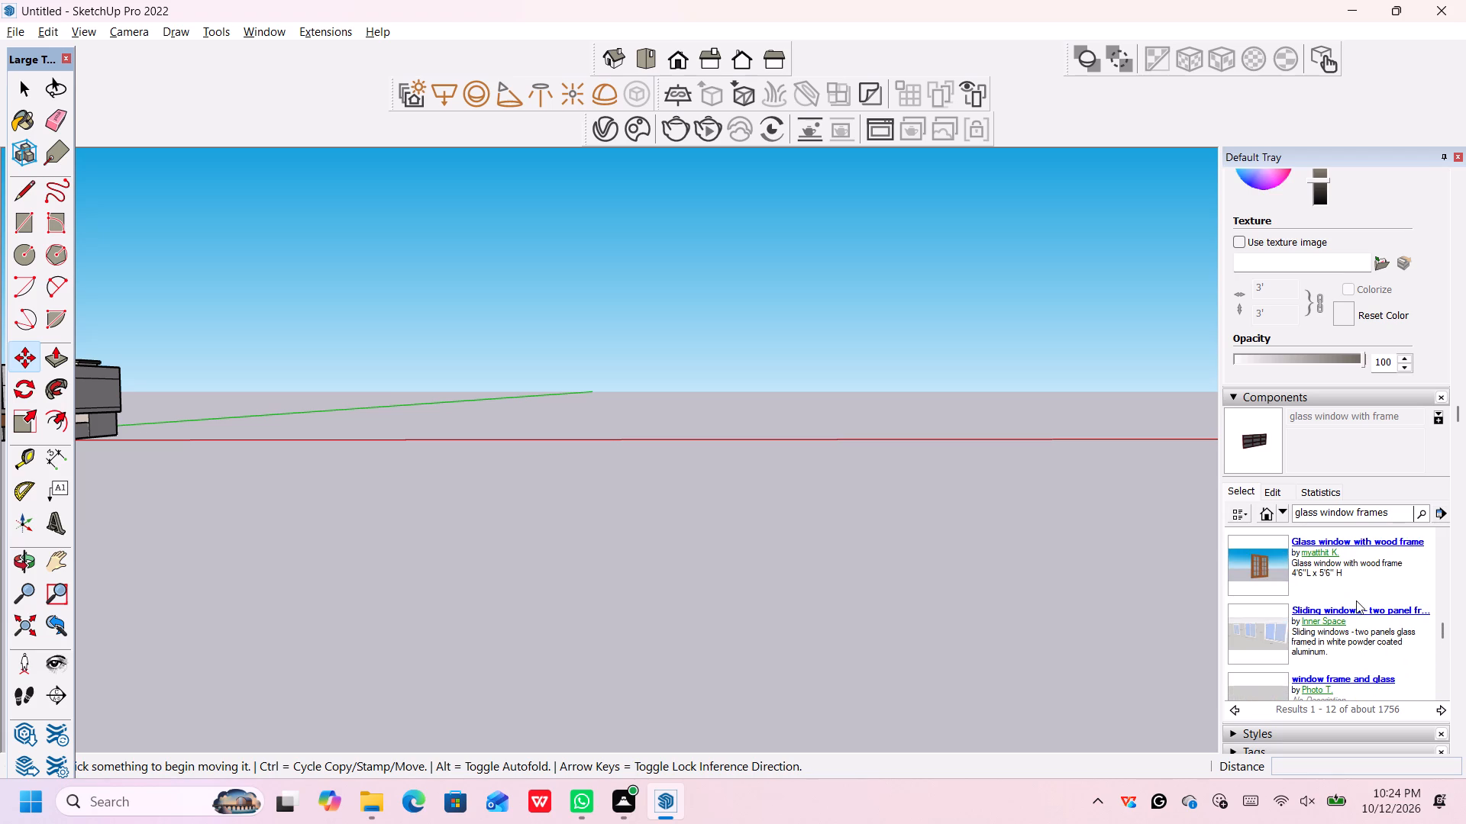
{"action": "scroll", "coordinate": [1356, 600], "scroll_direction": "down", "scroll_amount": 2}
{"action": "scroll", "coordinate": [1356, 600], "scroll_direction": "up", "scroll_amount": 1}
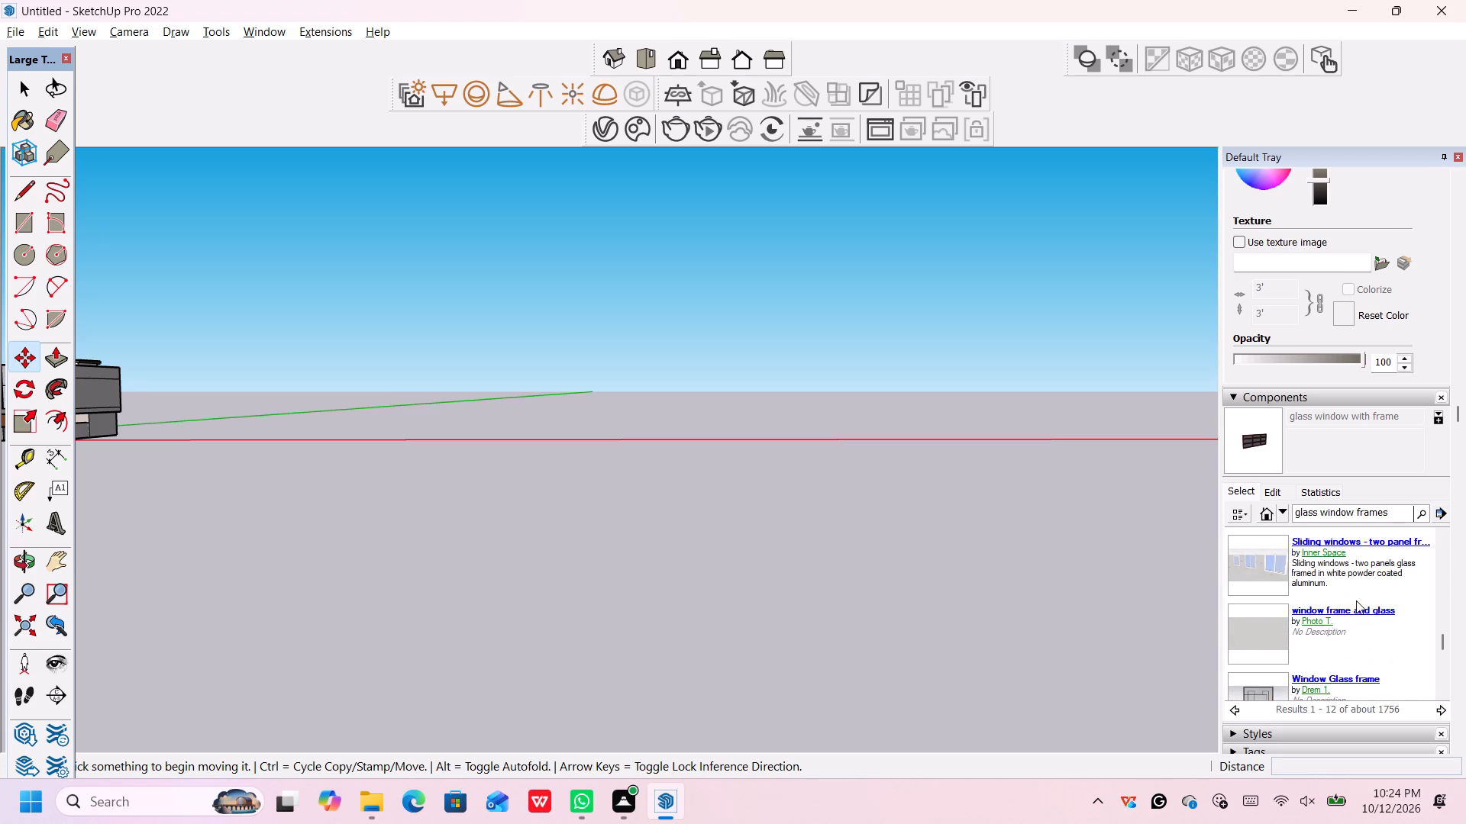
{"action": "scroll", "coordinate": [1356, 600], "scroll_direction": "up", "scroll_amount": 3}
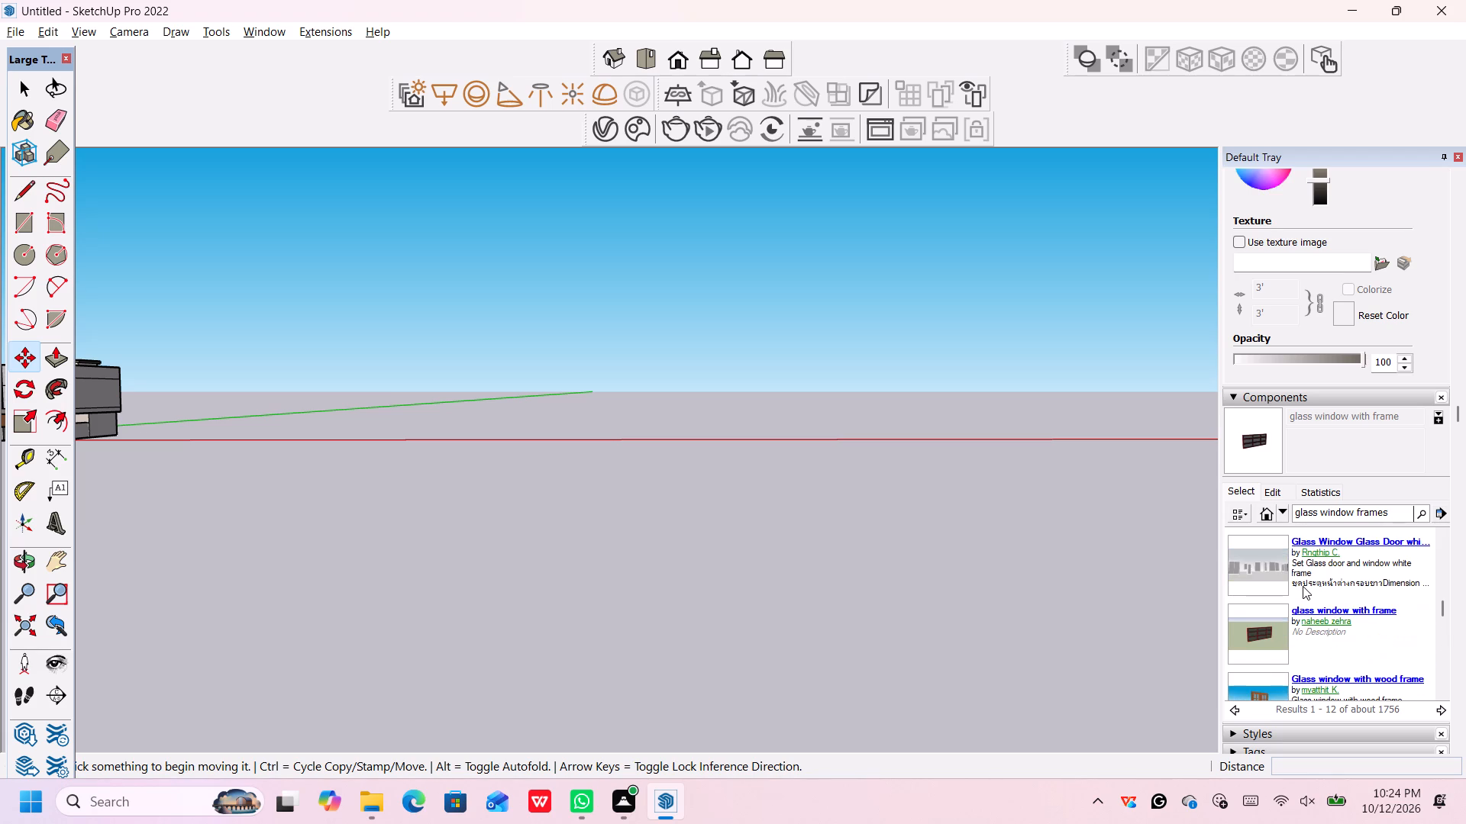
{"action": "scroll", "coordinate": [1254, 570], "scroll_direction": "up", "scroll_amount": 6}
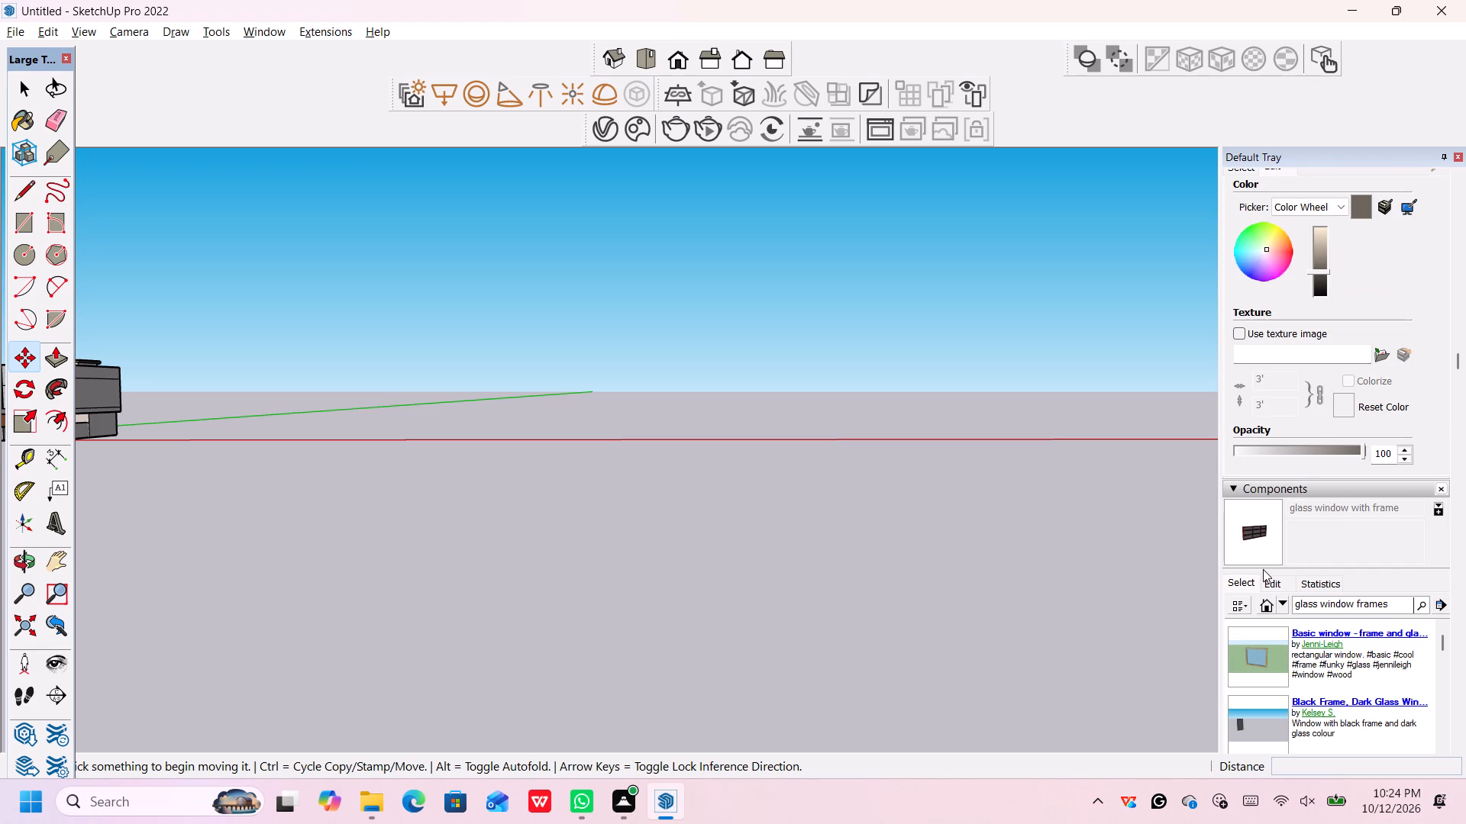
{"action": "scroll", "coordinate": [1277, 646], "scroll_direction": "down", "scroll_amount": 3}
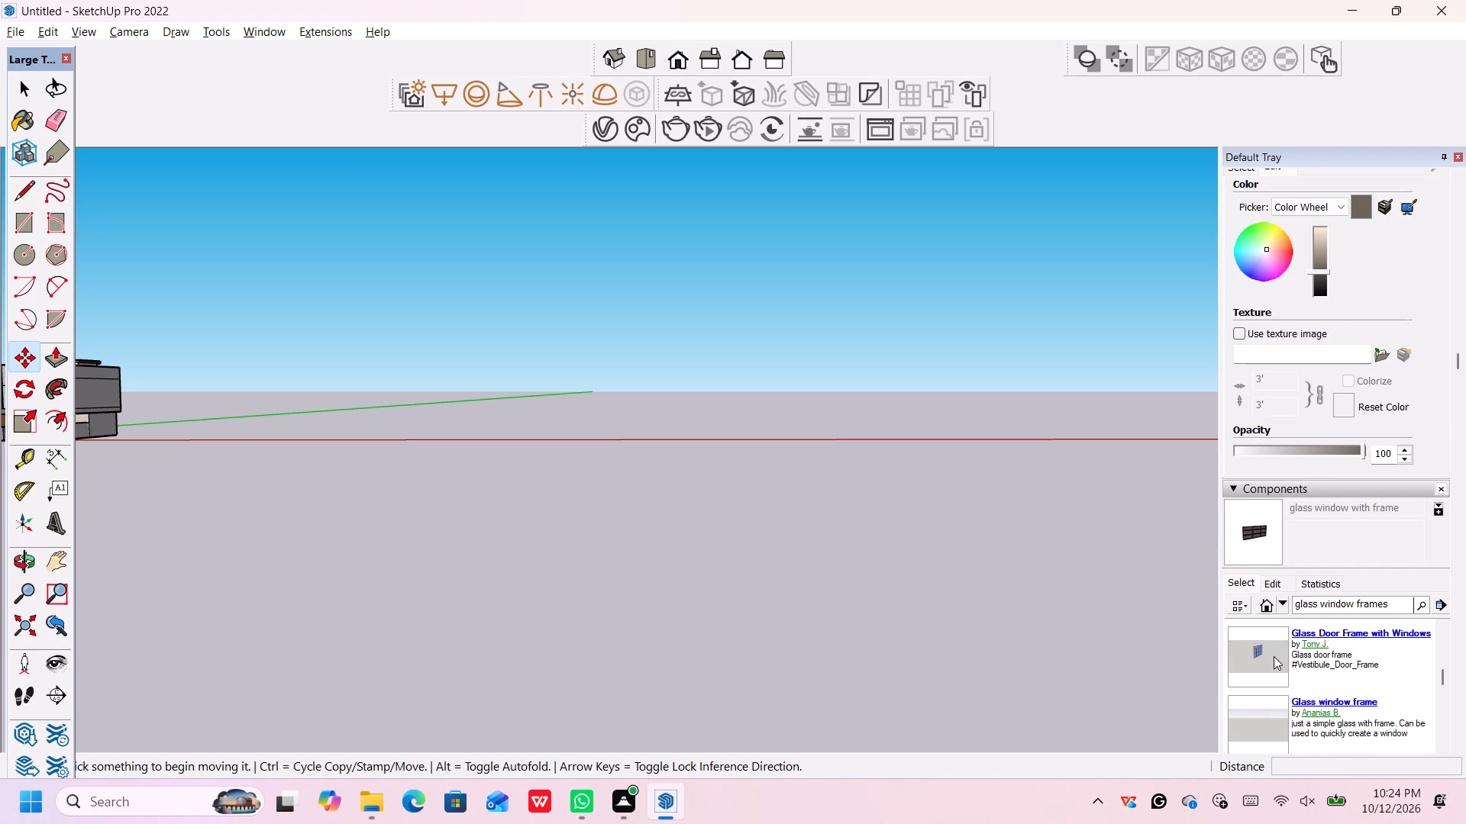
{"action": "scroll", "coordinate": [1272, 663], "scroll_direction": "down", "scroll_amount": 2}
Import the white-framed "Glass Window Glass Door" set and place it on the ground beside the house.
{"action": "left_click", "coordinate": [1272, 661]}
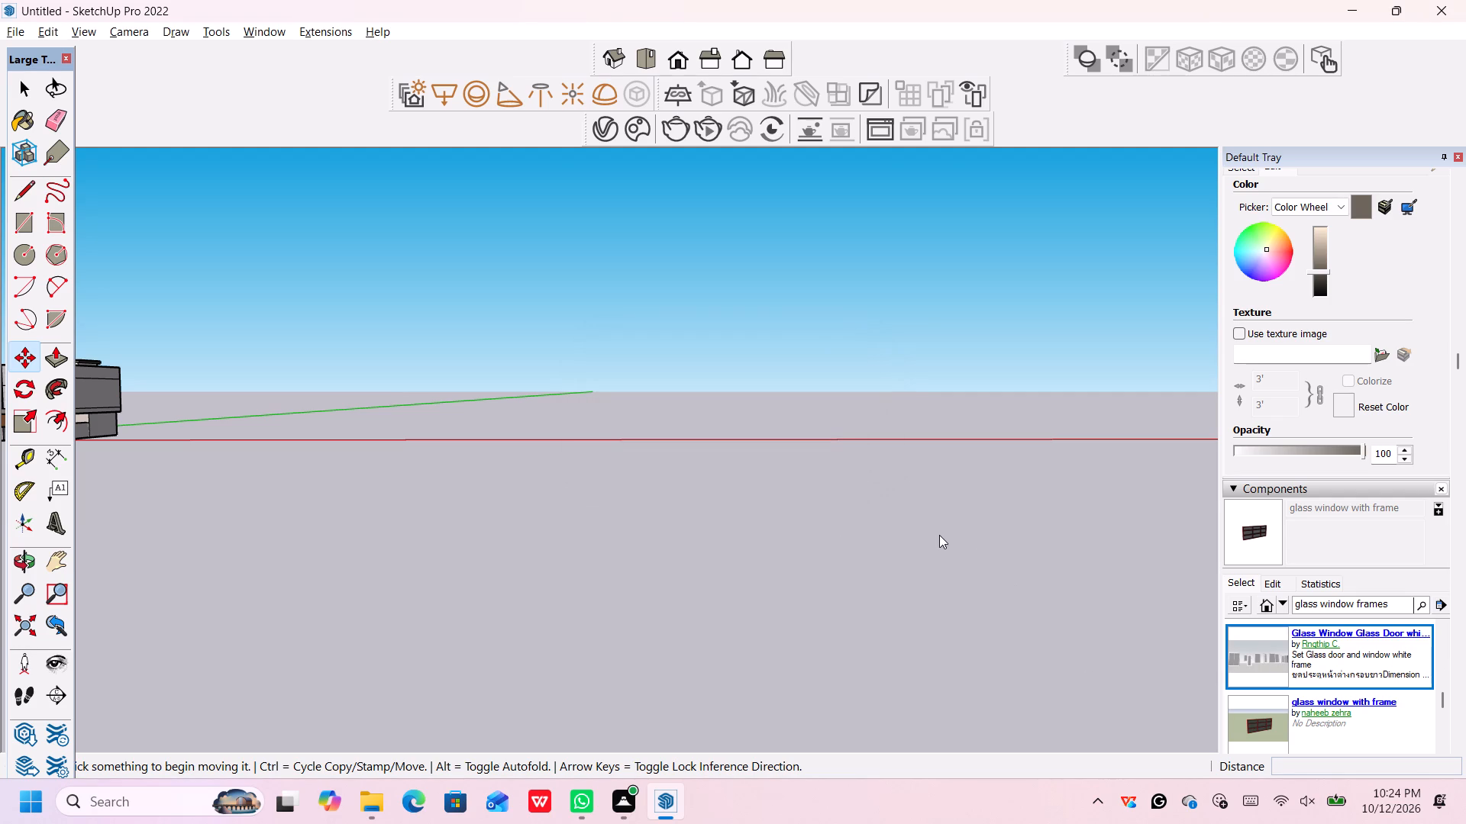
{"action": "scroll", "coordinate": [939, 535], "scroll_direction": "down", "scroll_amount": 3}
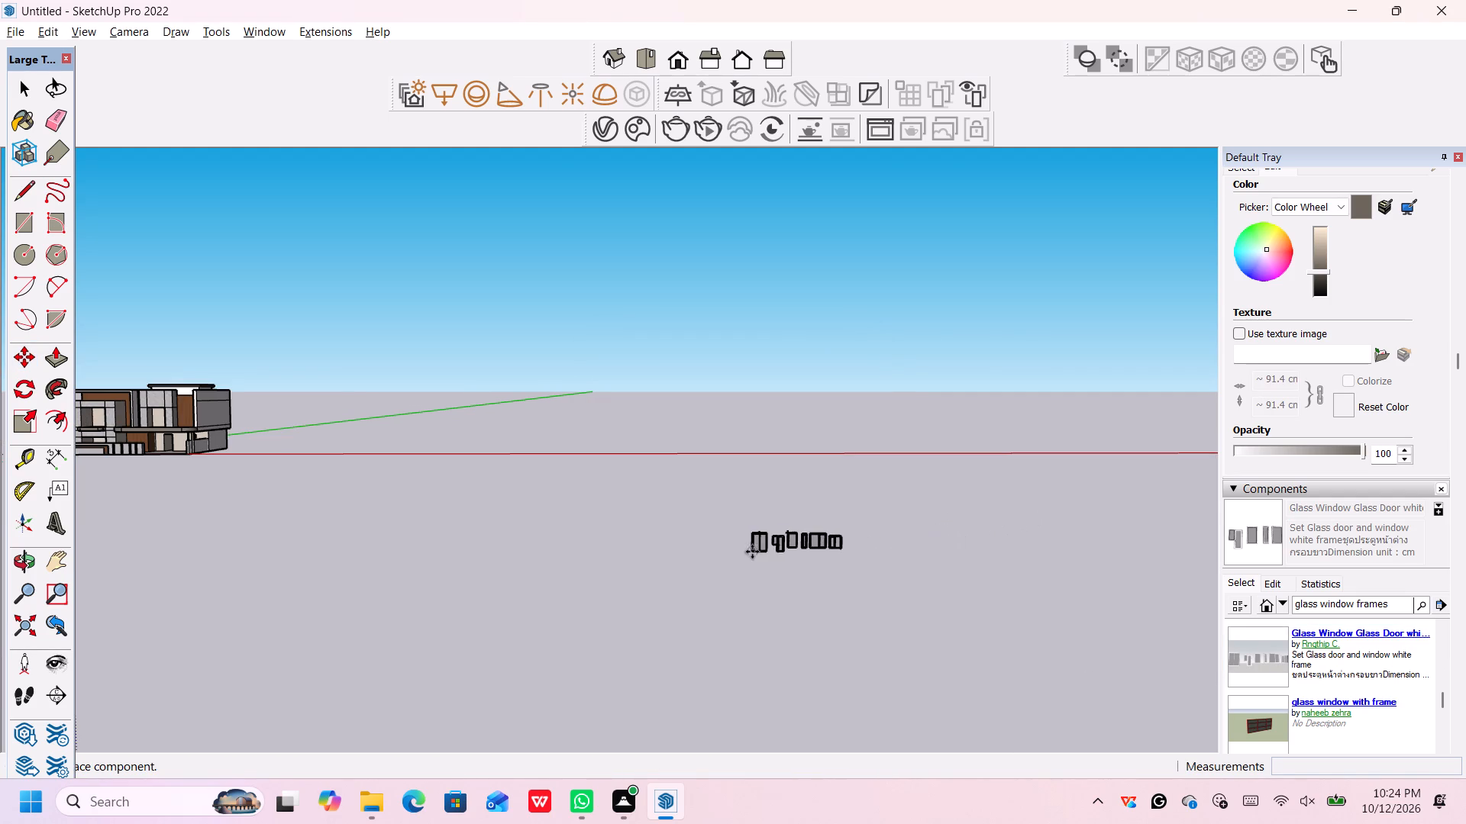
{"action": "left_click", "coordinate": [291, 469]}
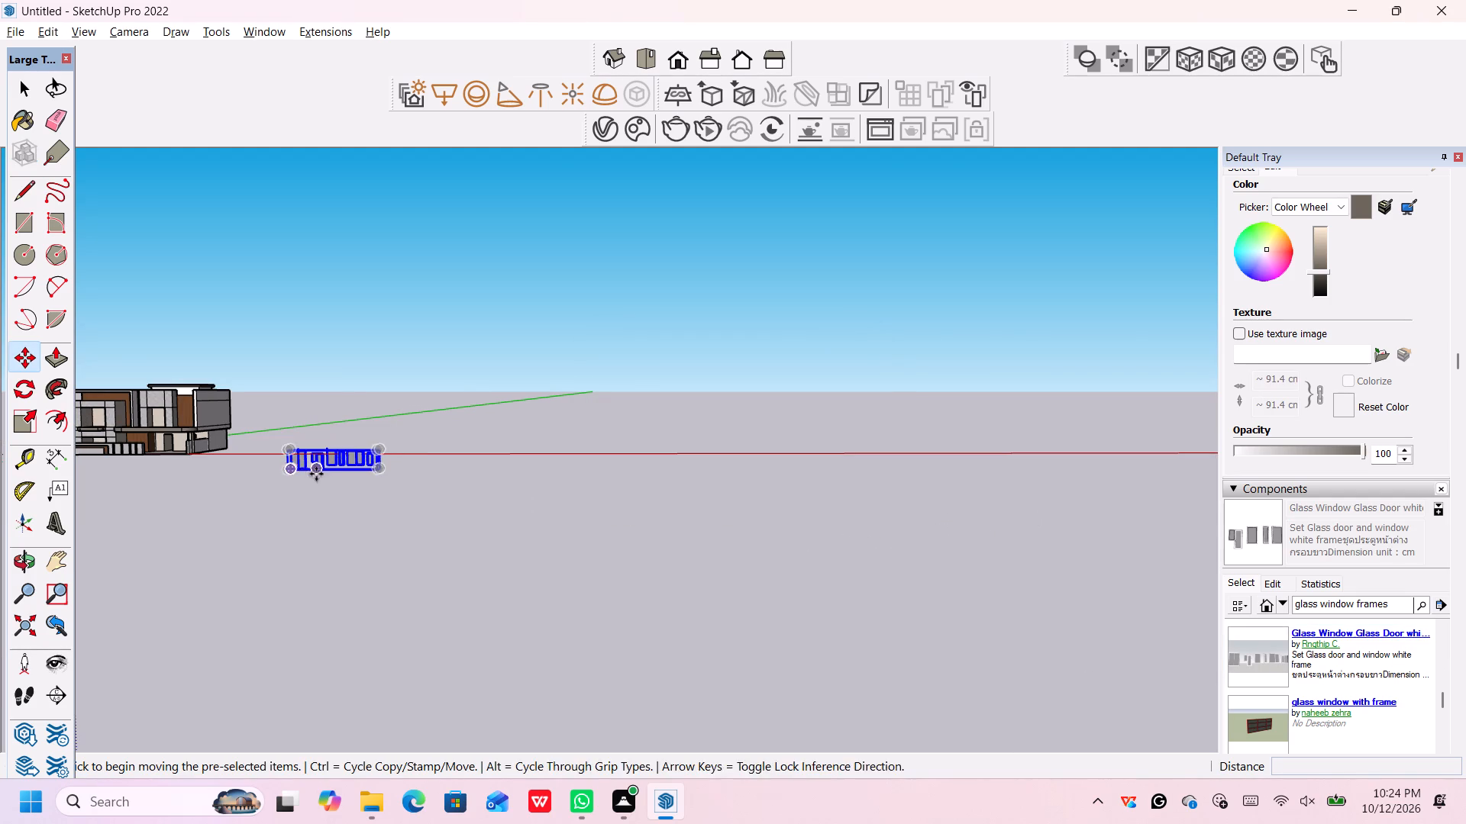
Examine the placed white-framed window and door set up close and compare its size with the house.
{"action": "middle_click_drag", "start_coordinate": [504, 523], "coordinate": [935, 619]}
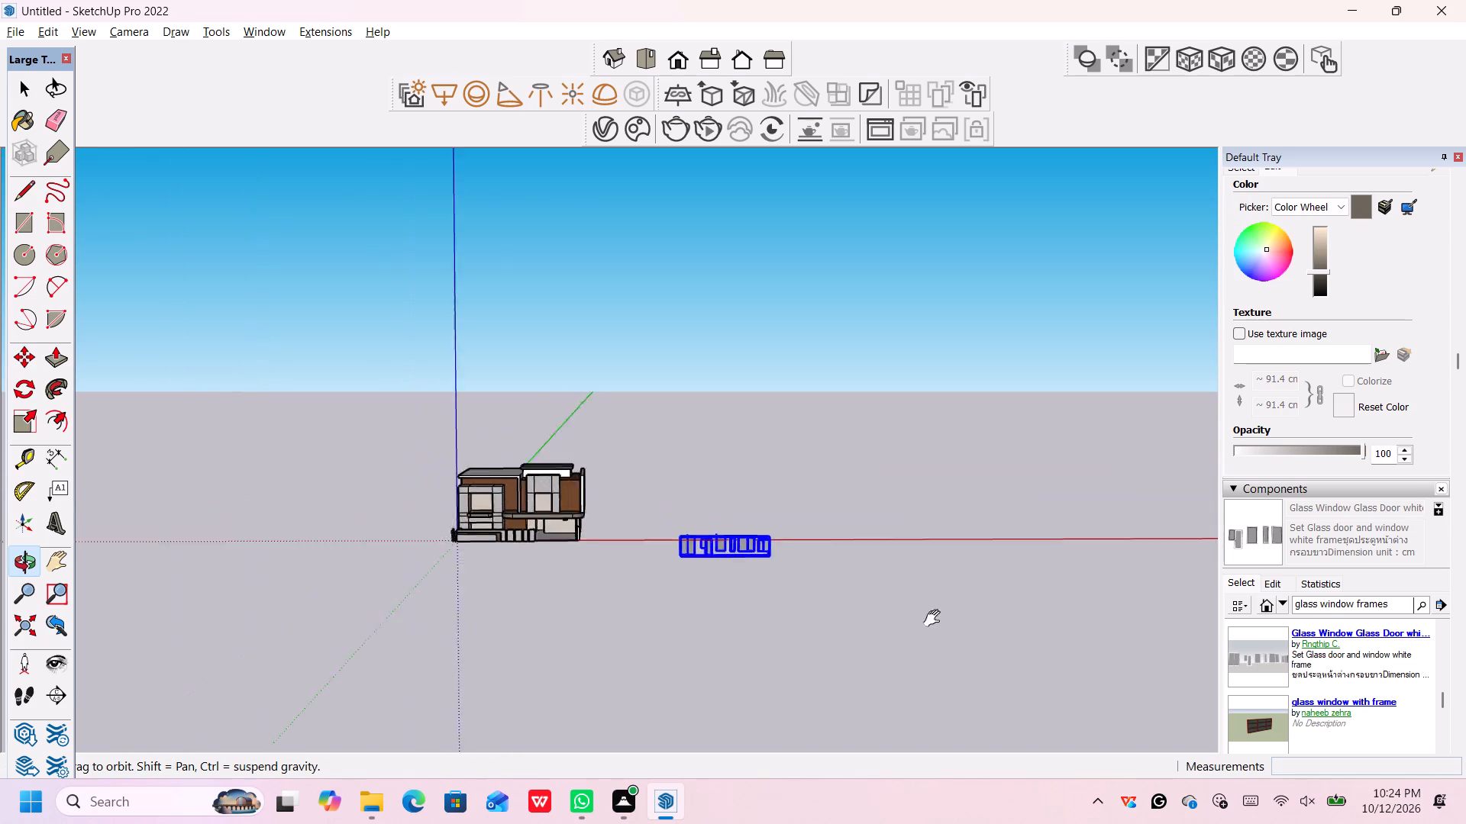
{"action": "middle_click_drag", "start_coordinate": [935, 619], "coordinate": [956, 629]}
{"action": "scroll", "coordinate": [735, 567], "scroll_direction": "up", "scroll_amount": 5}
{"action": "scroll", "coordinate": [870, 628], "scroll_direction": "up", "scroll_amount": 6}
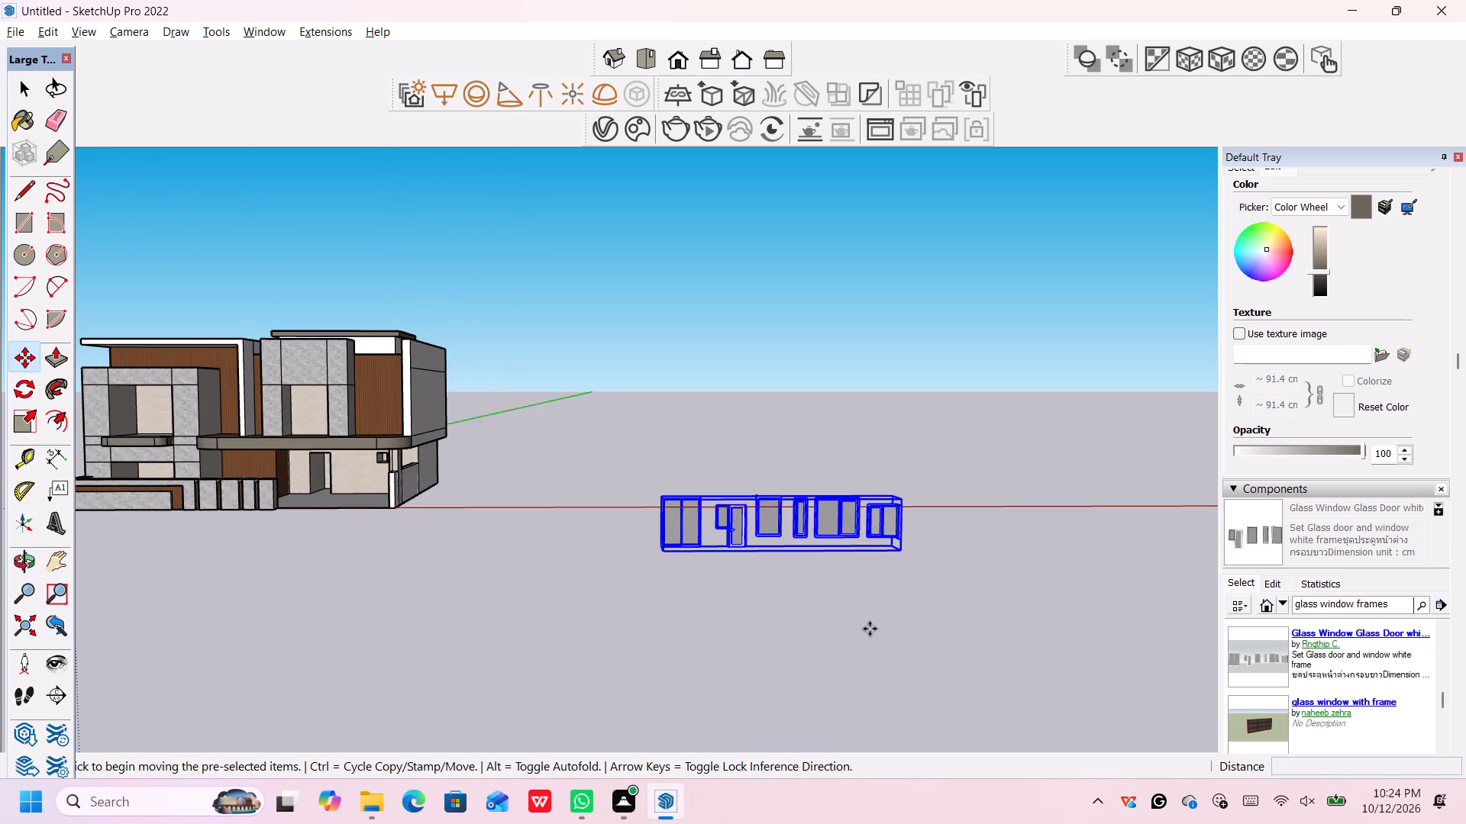
{"action": "scroll", "coordinate": [832, 606], "scroll_direction": "down", "scroll_amount": 1}
{"action": "middle_click_drag", "start_coordinate": [832, 605], "coordinate": [889, 568]}
{"action": "scroll", "coordinate": [752, 562], "scroll_direction": "down", "scroll_amount": 3}
{"action": "scroll", "coordinate": [752, 562], "scroll_direction": "up", "scroll_amount": 1}
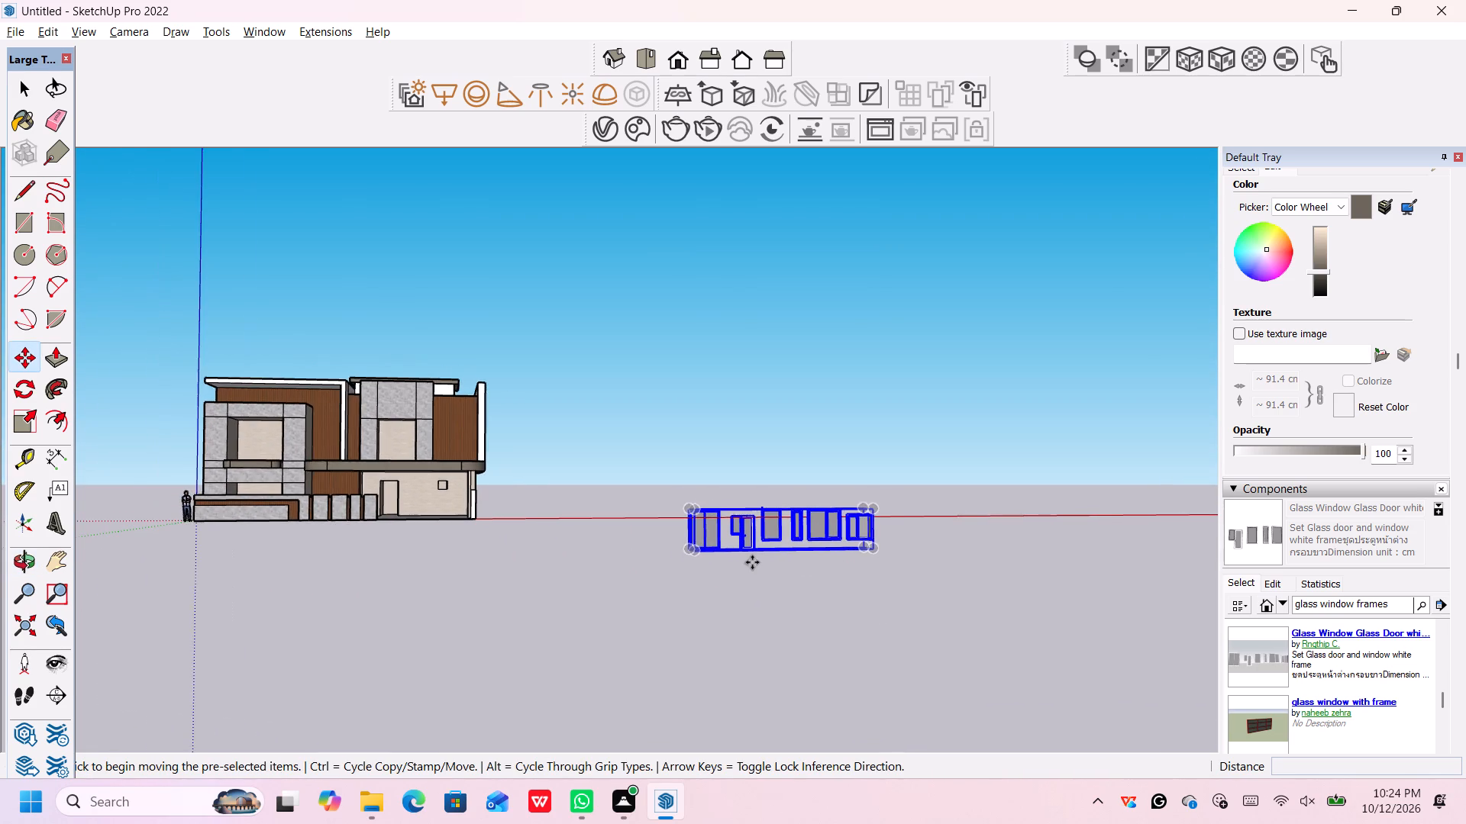
{"action": "middle_click_drag", "start_coordinate": [752, 564], "coordinate": [673, 546]}
{"action": "scroll", "coordinate": [677, 547], "scroll_direction": "up", "scroll_amount": 2}
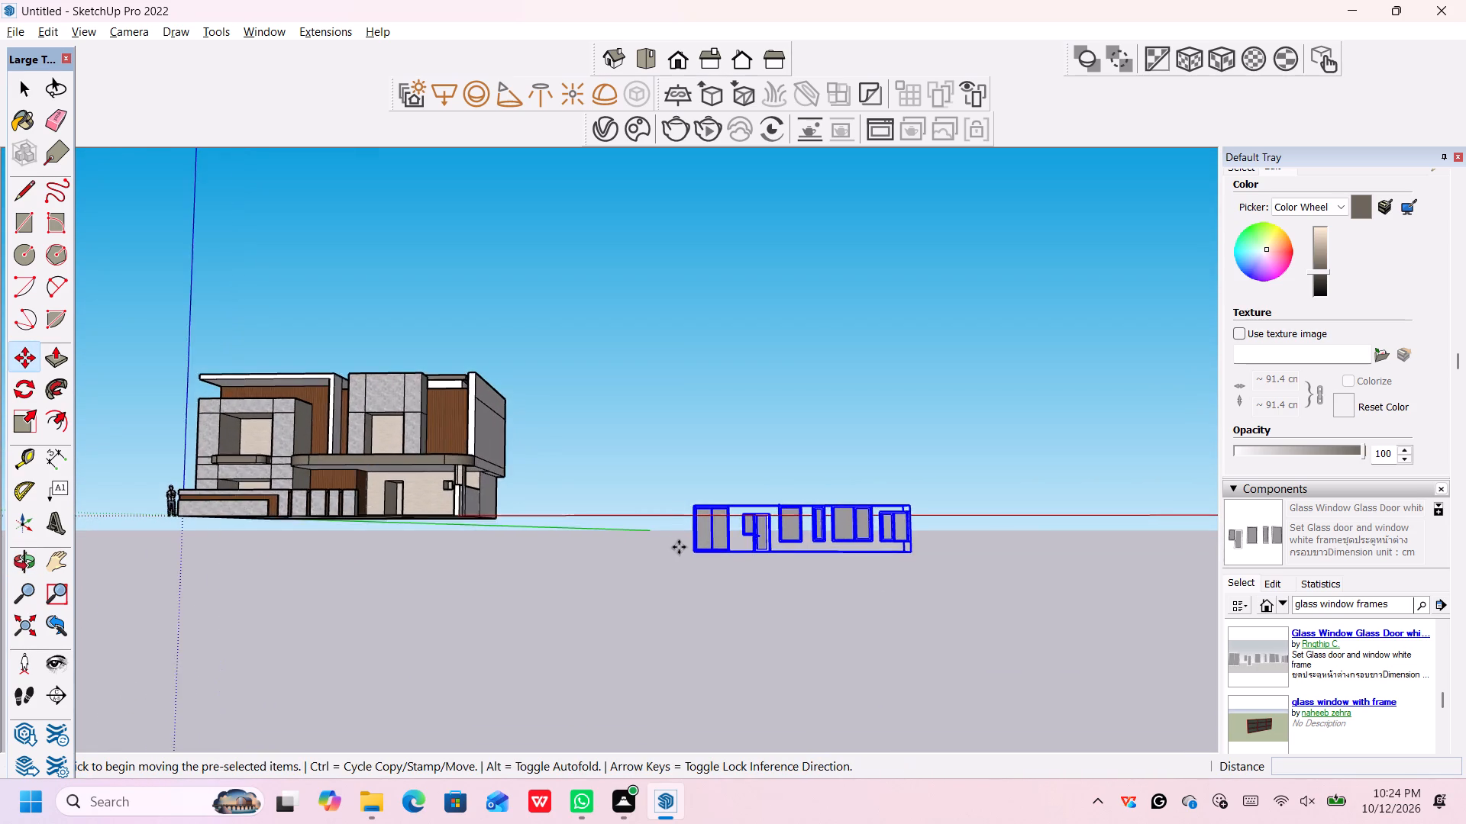
{"action": "scroll", "coordinate": [679, 547], "scroll_direction": "up", "scroll_amount": 3}
{"action": "scroll", "coordinate": [809, 555], "scroll_direction": "up", "scroll_amount": 3}
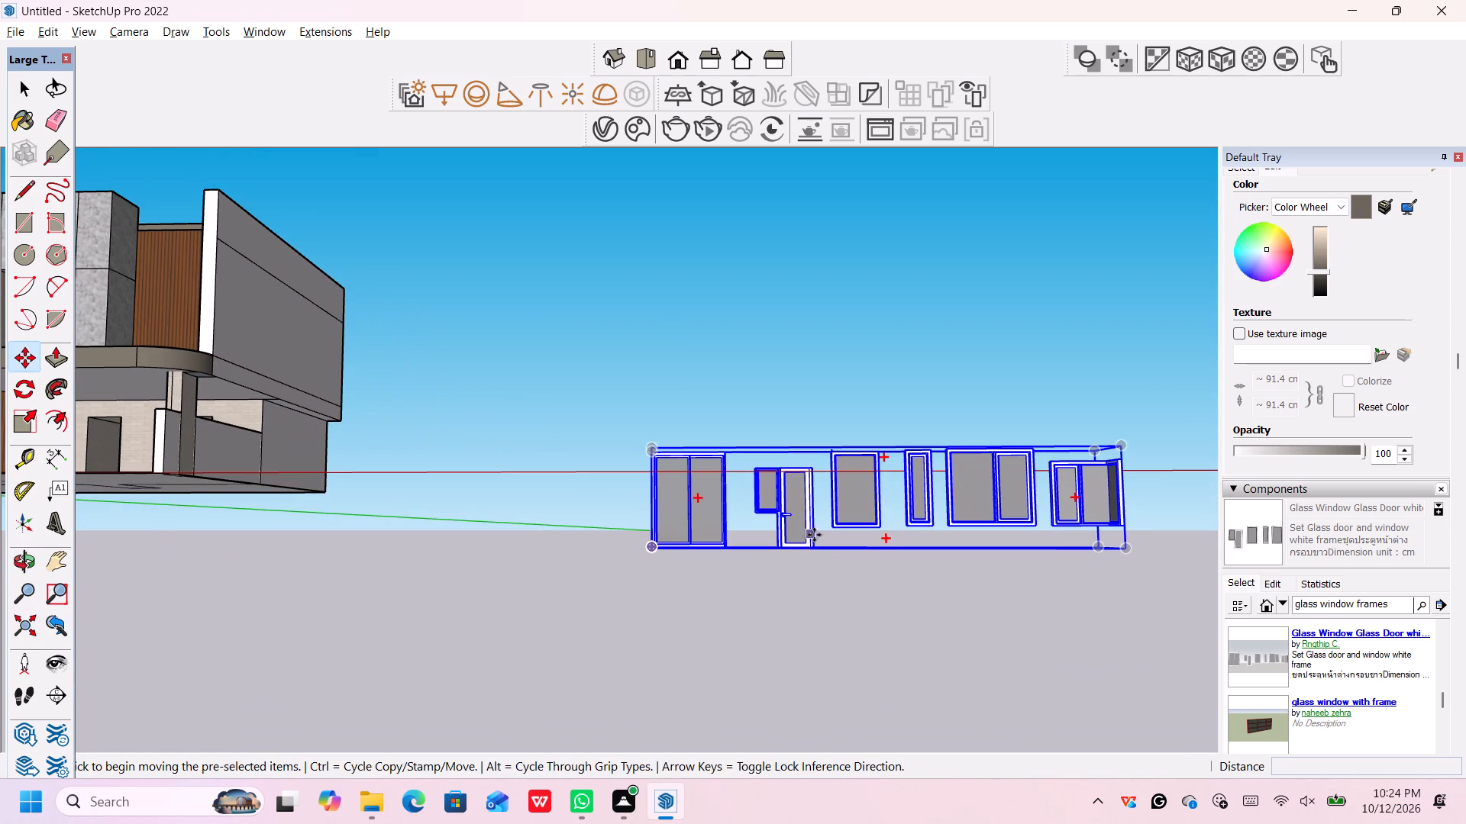
{"action": "middle_click_drag", "start_coordinate": [812, 569], "coordinate": [810, 617]}
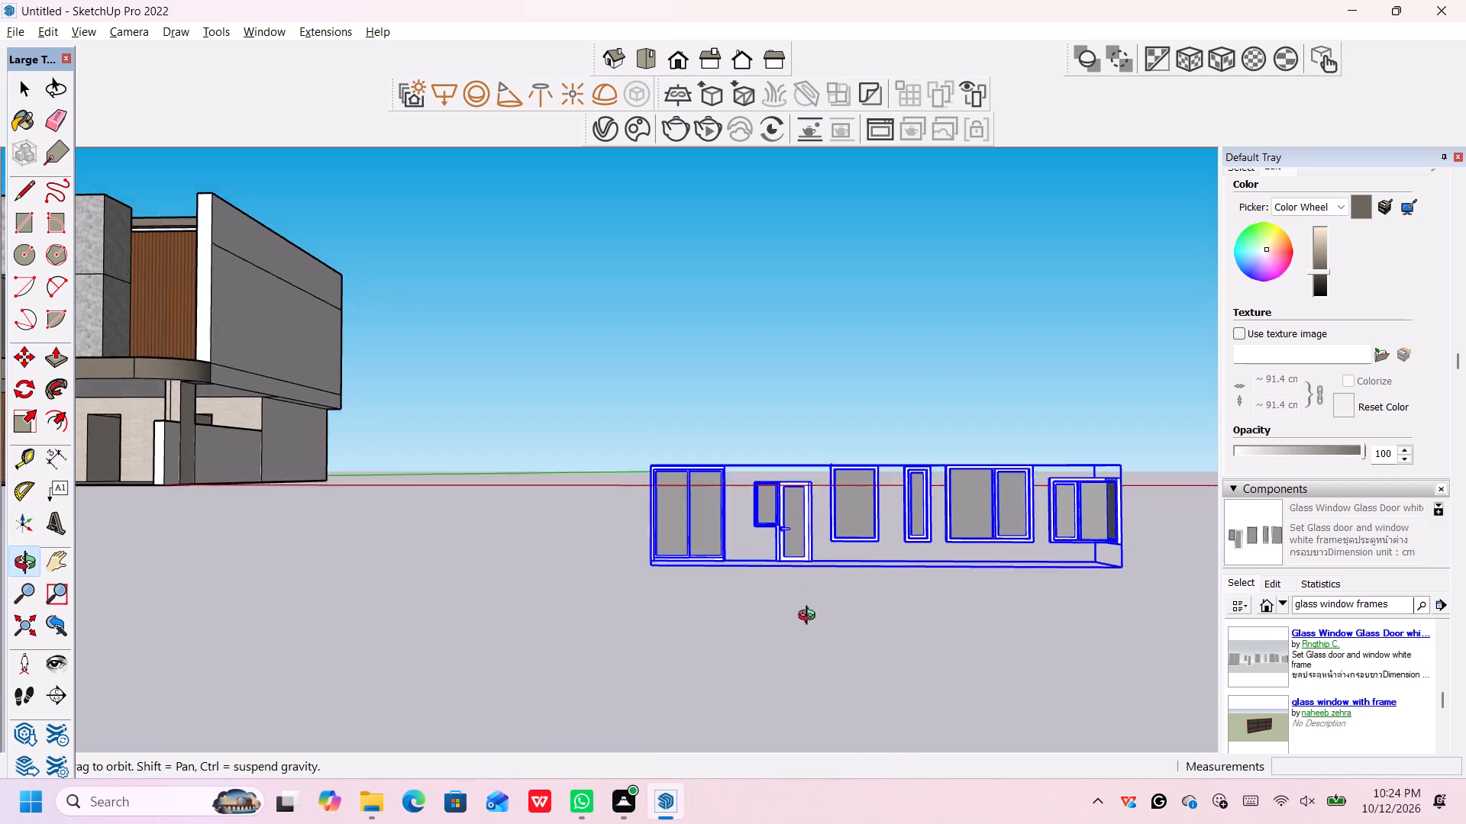
{"action": "middle_click_drag", "start_coordinate": [810, 617], "coordinate": [814, 649]}
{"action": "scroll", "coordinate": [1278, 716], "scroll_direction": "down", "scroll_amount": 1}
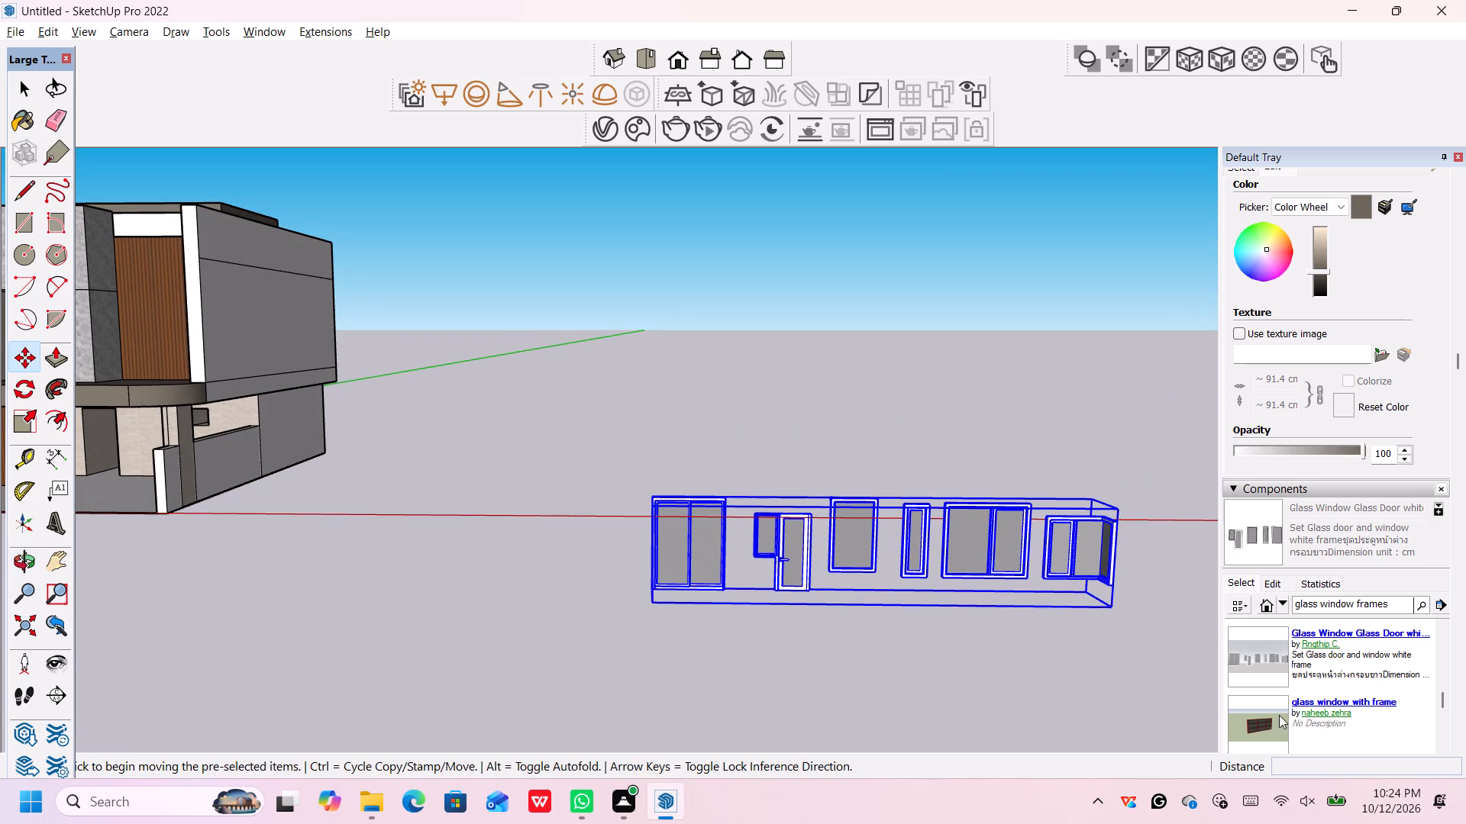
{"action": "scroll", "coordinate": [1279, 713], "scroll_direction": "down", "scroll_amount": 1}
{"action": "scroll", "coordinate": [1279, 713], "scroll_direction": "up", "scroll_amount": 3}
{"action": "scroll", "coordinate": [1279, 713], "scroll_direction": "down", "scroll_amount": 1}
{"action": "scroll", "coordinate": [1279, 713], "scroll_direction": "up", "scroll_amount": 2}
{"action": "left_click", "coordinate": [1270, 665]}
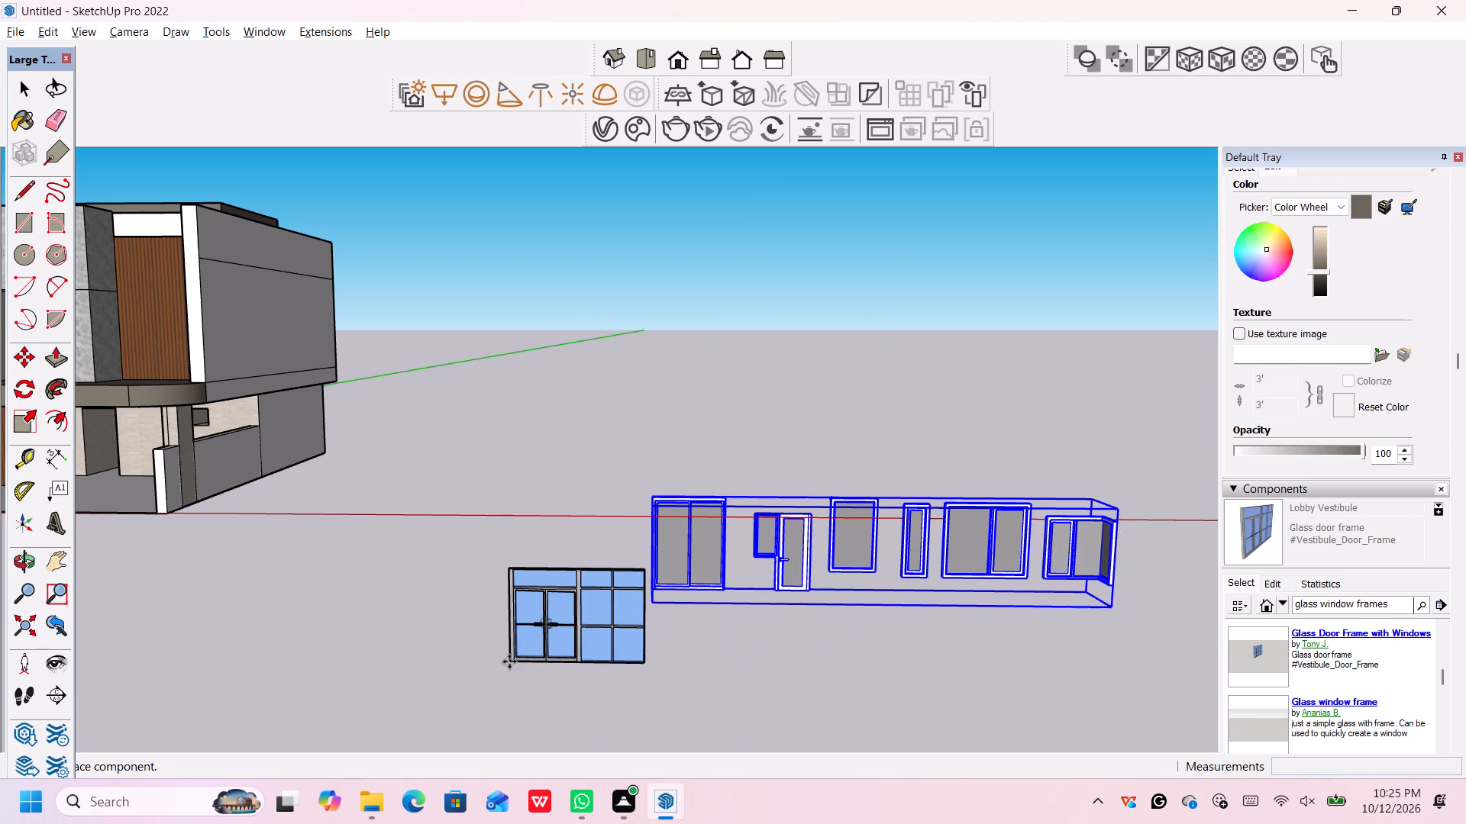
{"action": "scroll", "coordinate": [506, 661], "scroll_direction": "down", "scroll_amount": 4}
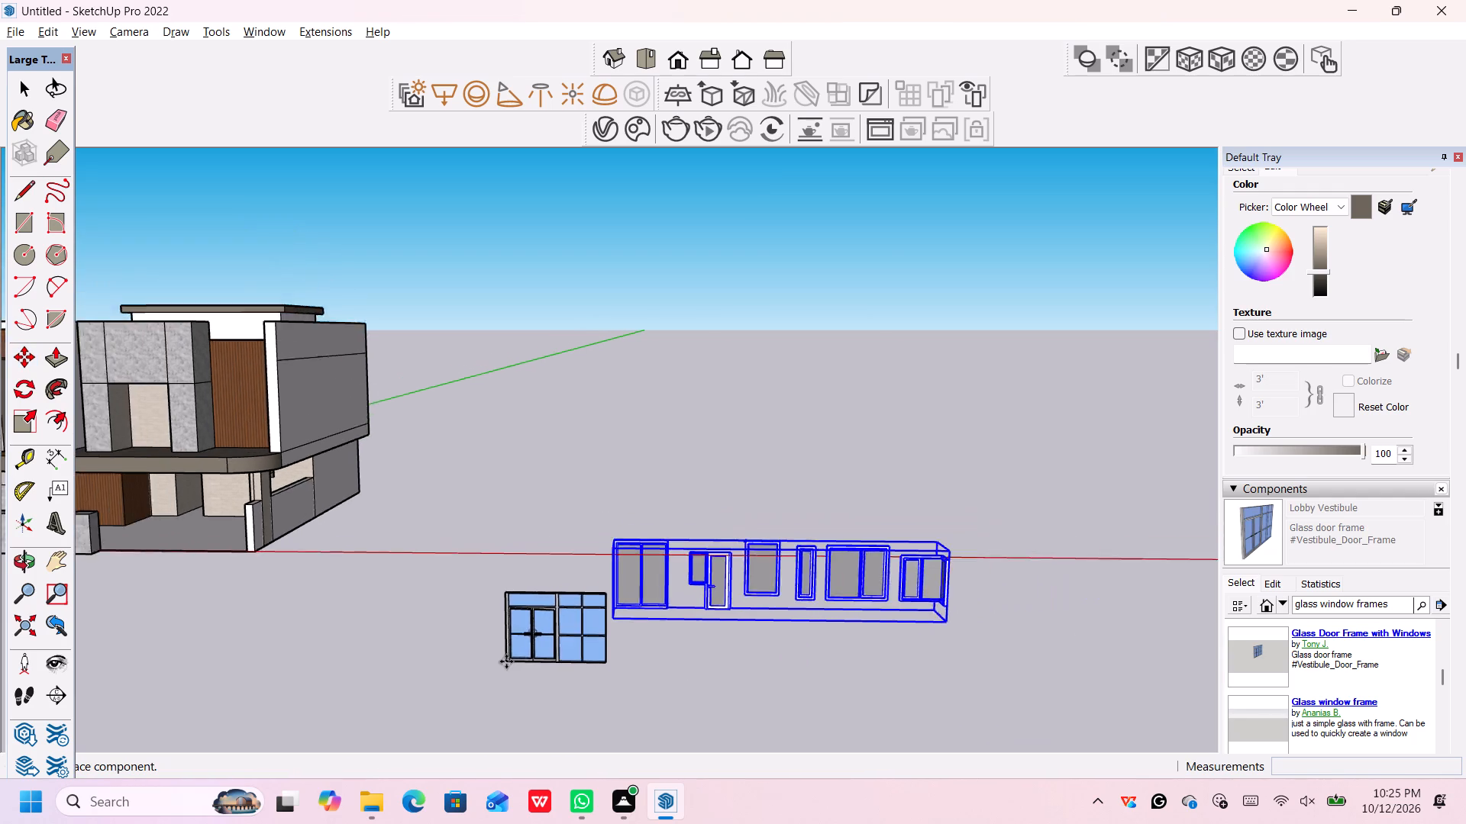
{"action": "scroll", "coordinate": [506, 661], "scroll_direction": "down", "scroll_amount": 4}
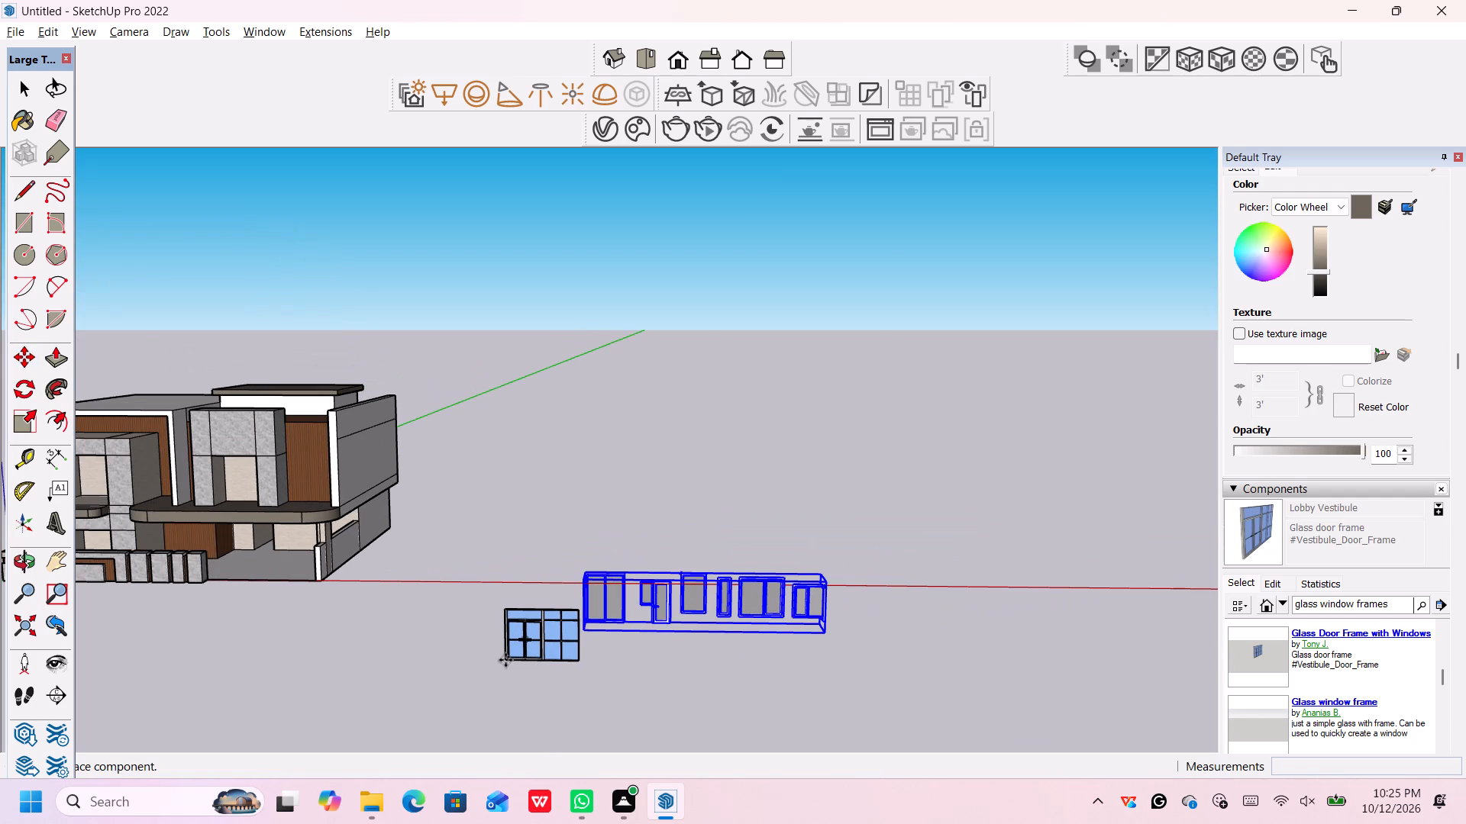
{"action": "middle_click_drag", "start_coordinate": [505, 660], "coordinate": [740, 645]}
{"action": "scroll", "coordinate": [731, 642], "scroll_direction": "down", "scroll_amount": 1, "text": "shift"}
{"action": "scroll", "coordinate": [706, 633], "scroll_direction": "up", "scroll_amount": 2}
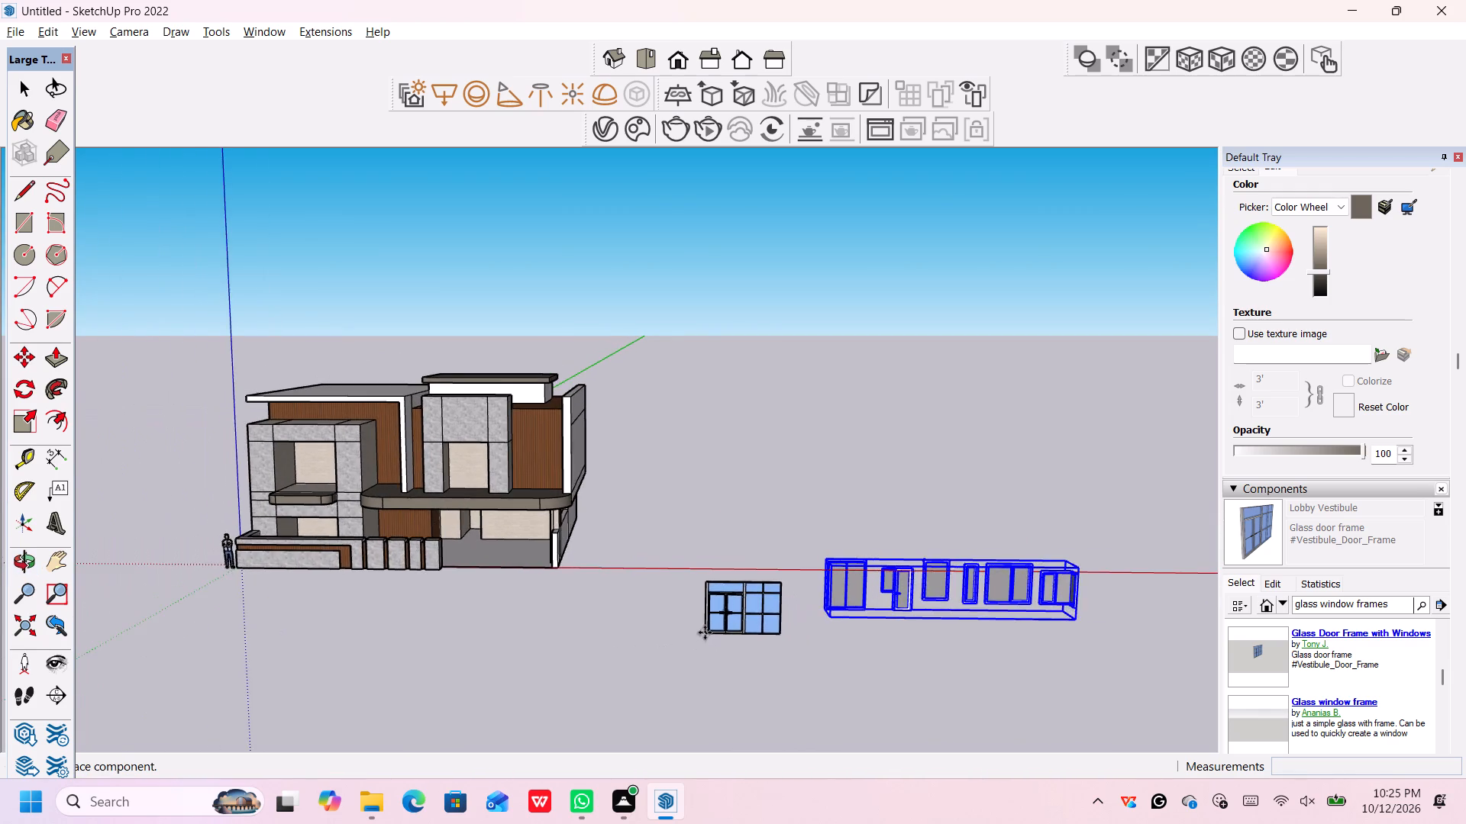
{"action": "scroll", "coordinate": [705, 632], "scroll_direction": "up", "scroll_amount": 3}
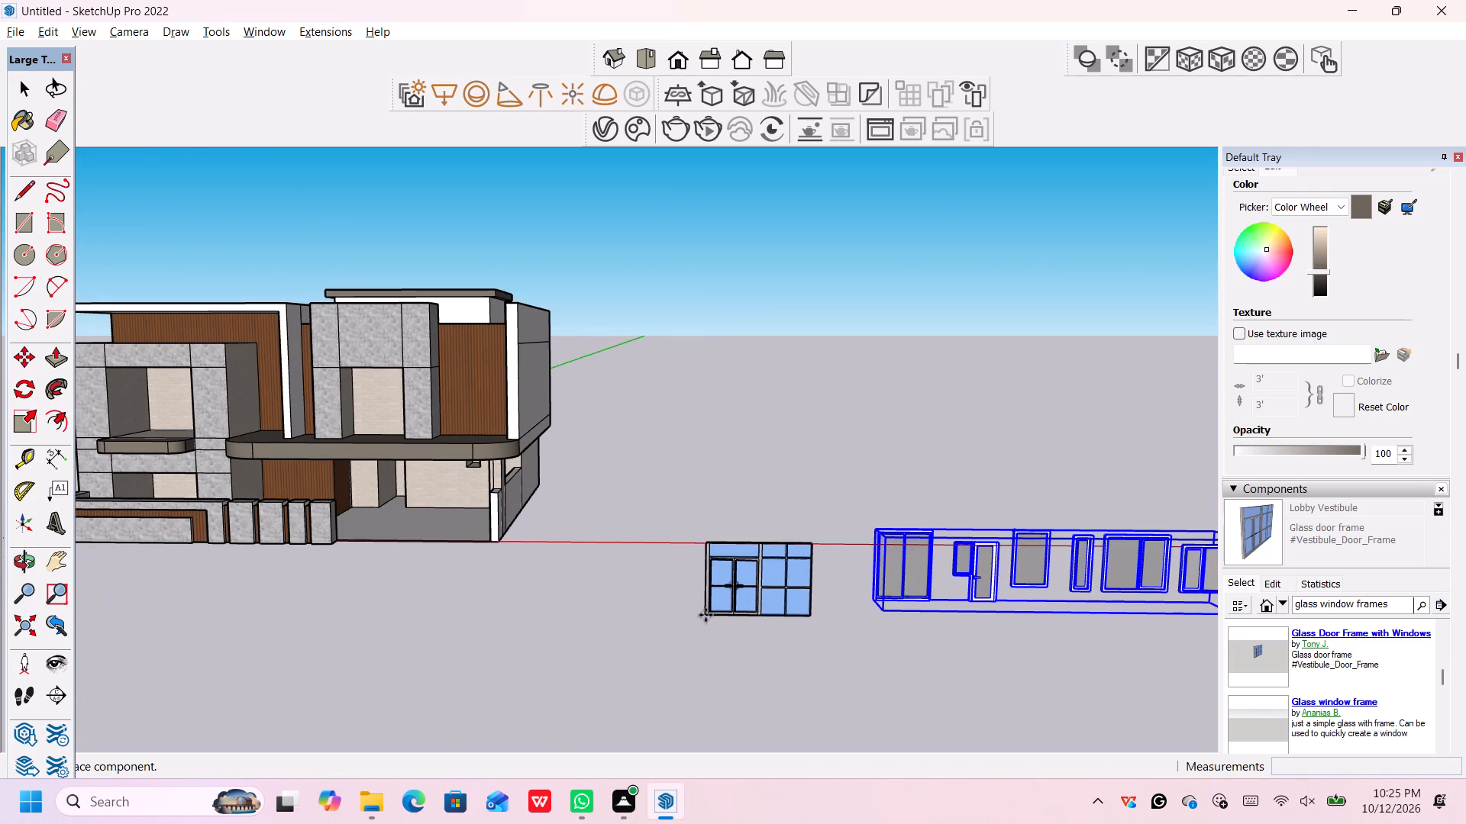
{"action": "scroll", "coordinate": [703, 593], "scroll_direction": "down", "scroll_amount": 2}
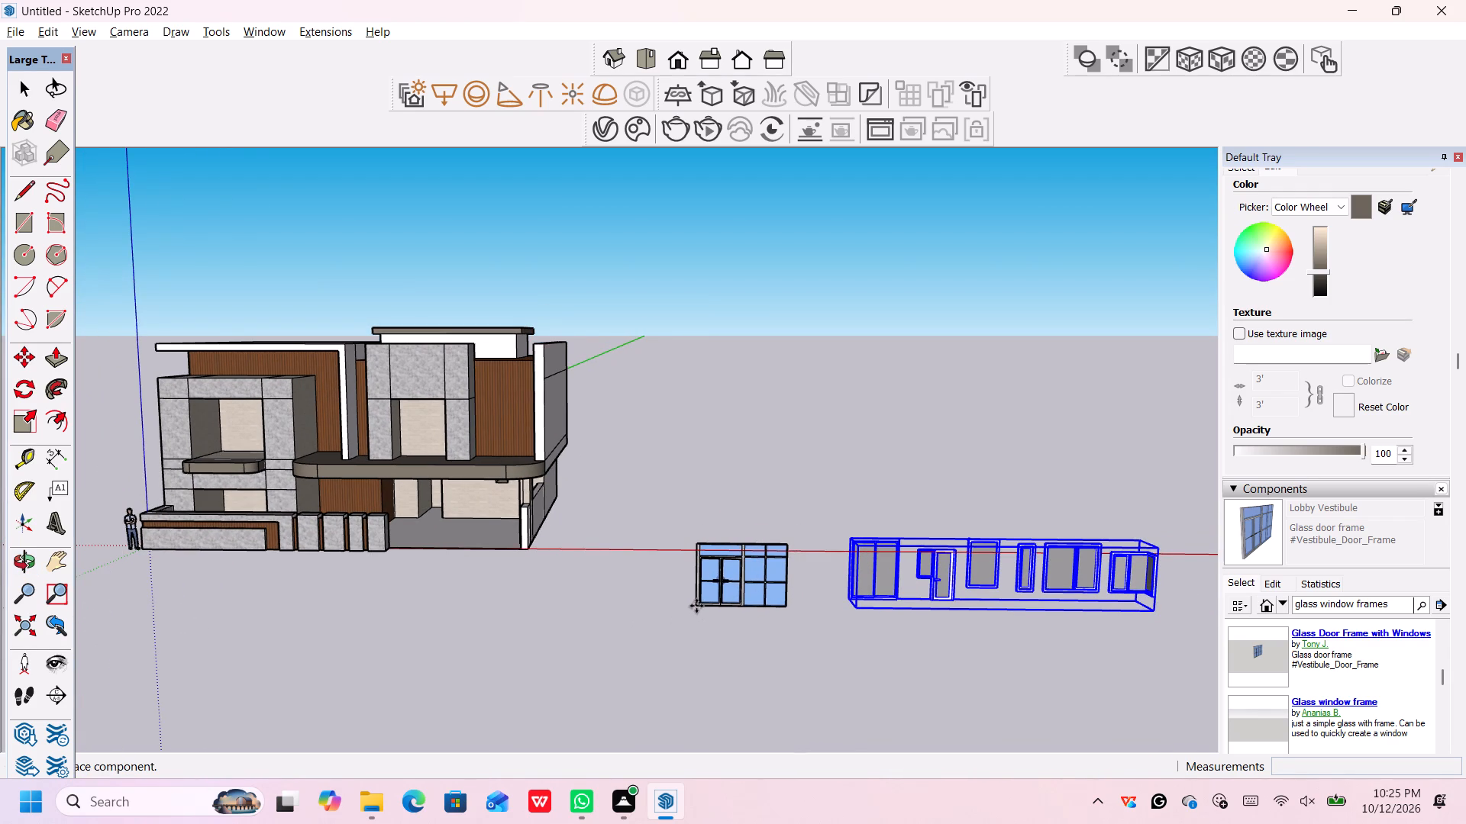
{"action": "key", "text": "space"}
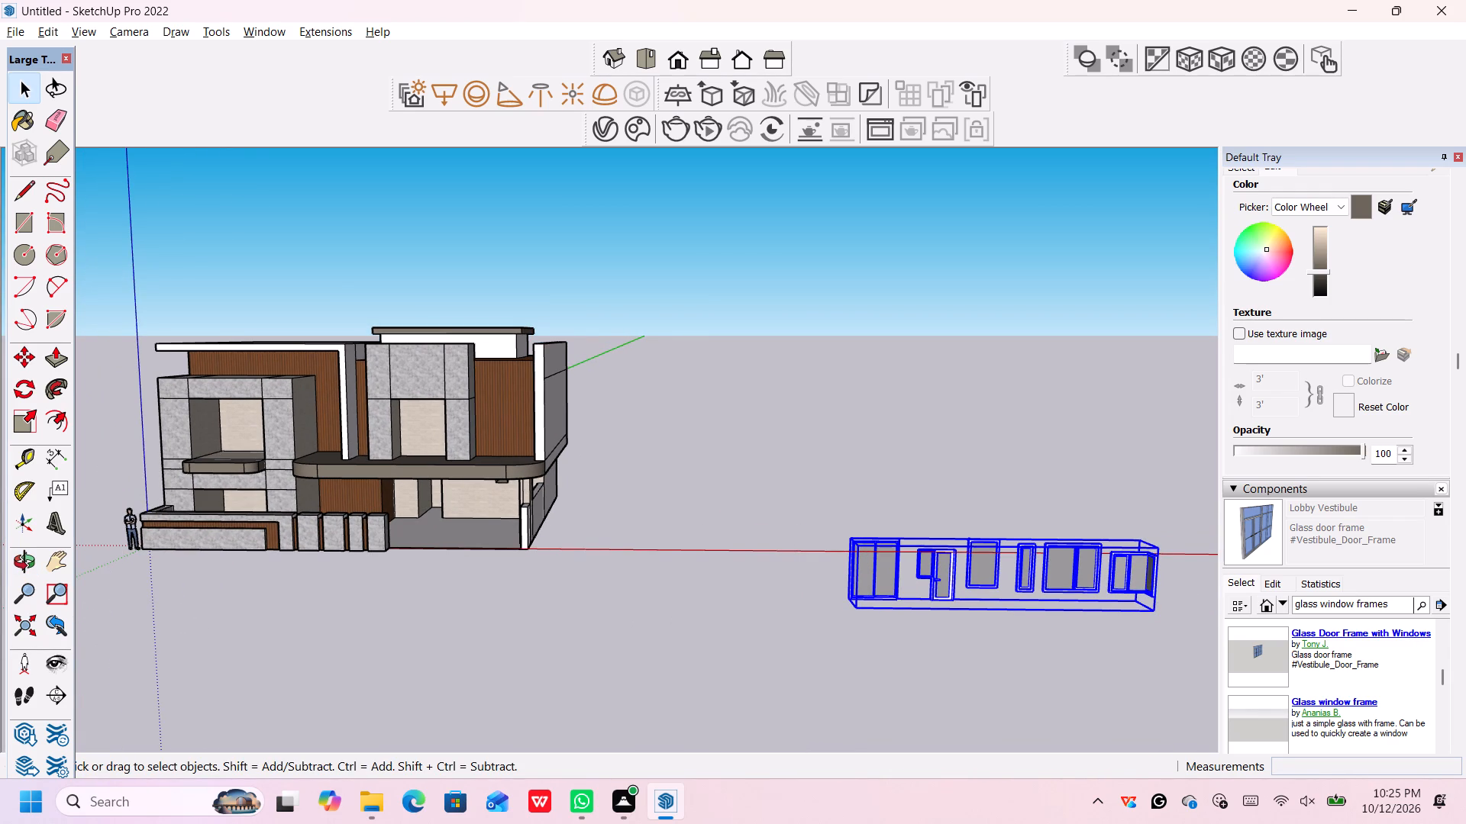
Search 3D Warehouse for "glass frames".
{"action": "left_click", "coordinate": [1352, 608]}
{"action": "key", "text": "BackSpace"}
{"action": "key", "text": "BackSpace"}
{"action": "key", "text": "BackSpace"}
{"action": "key", "text": "BackSpace"}
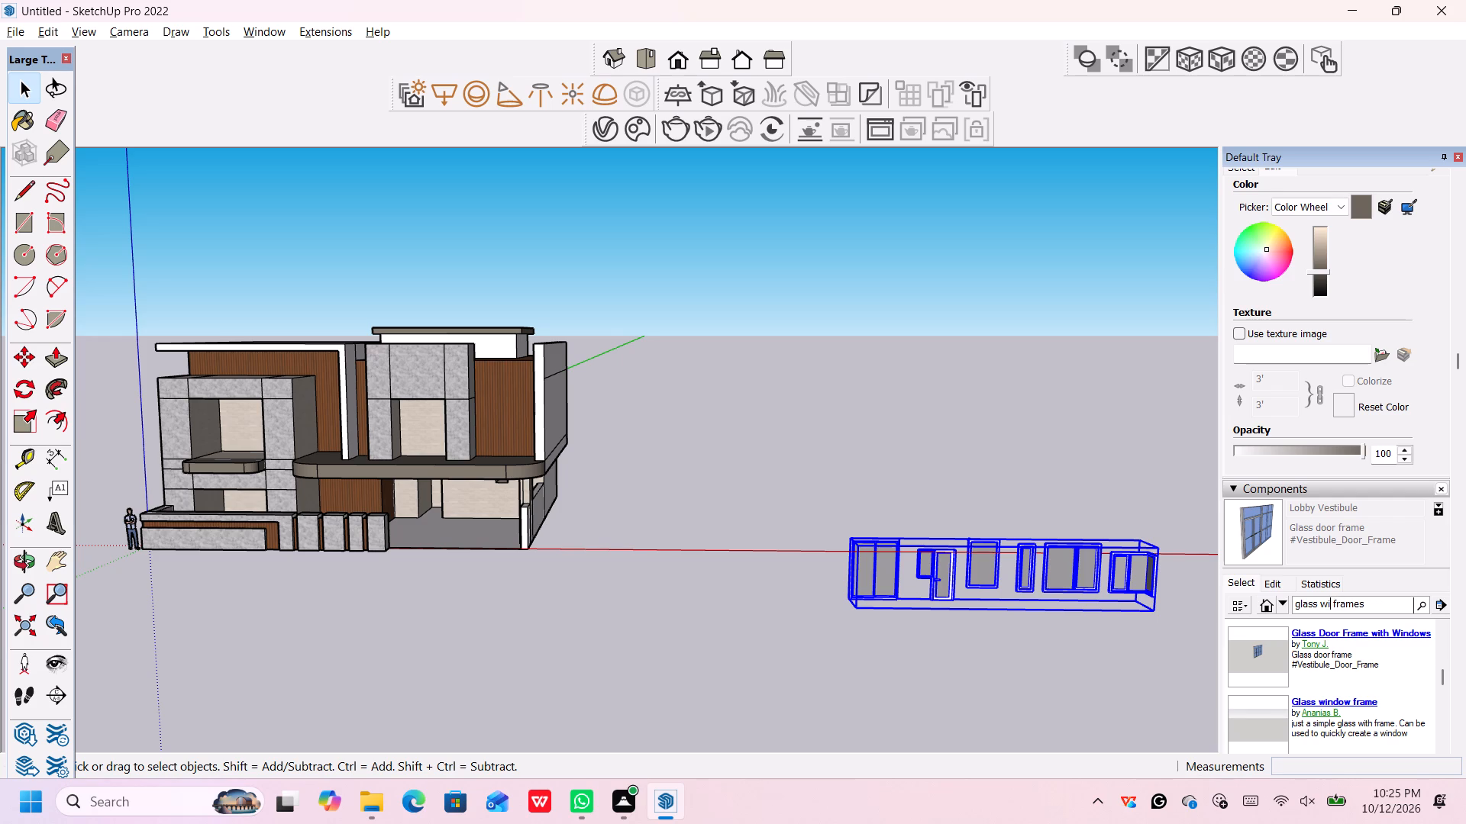
{"action": "key", "text": "BackSpace"}
{"action": "key", "text": "BackSpace"}
{"action": "key", "text": "Return"}
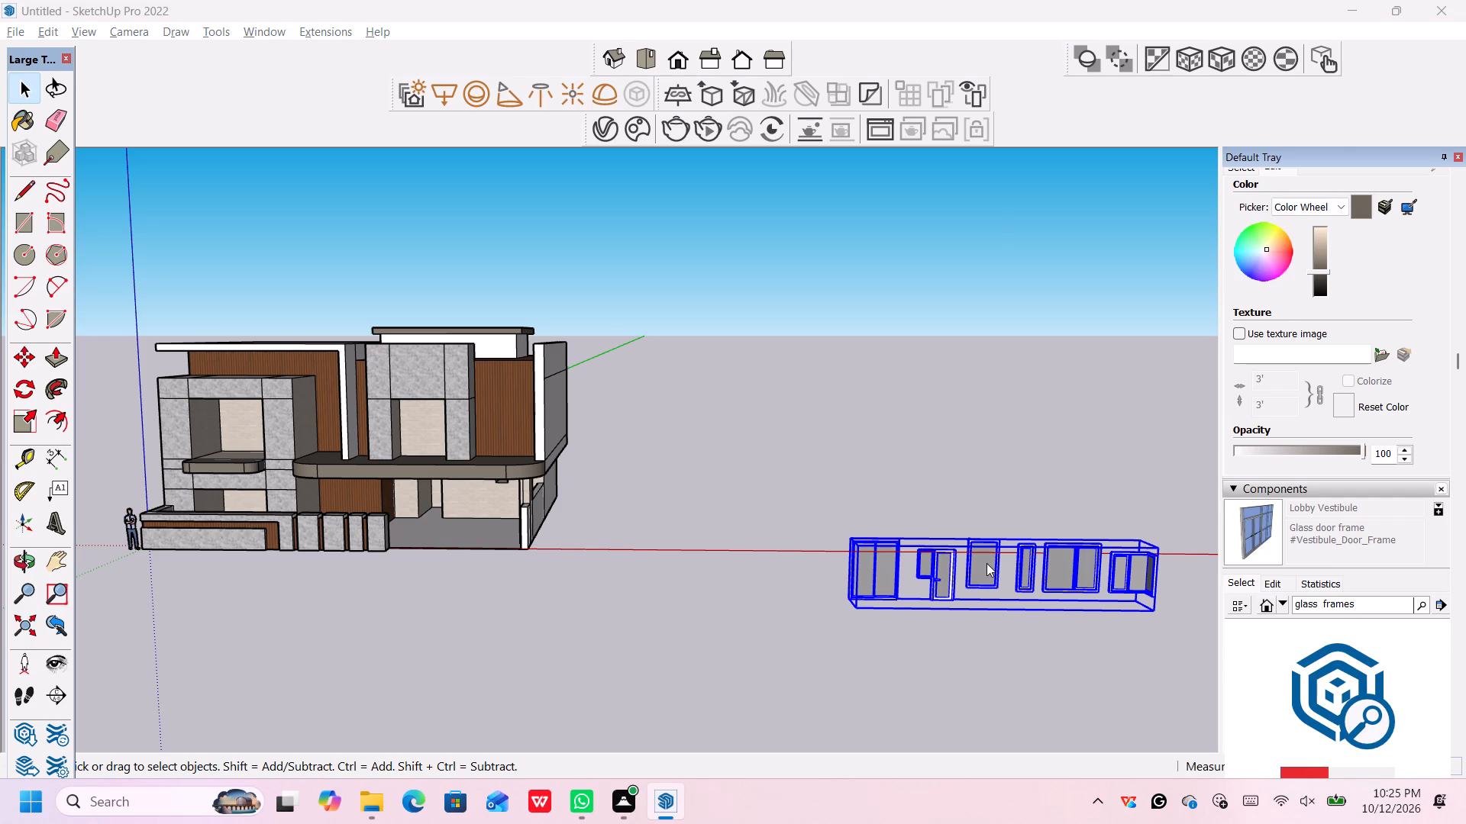
{"action": "key", "text": "Delete"}
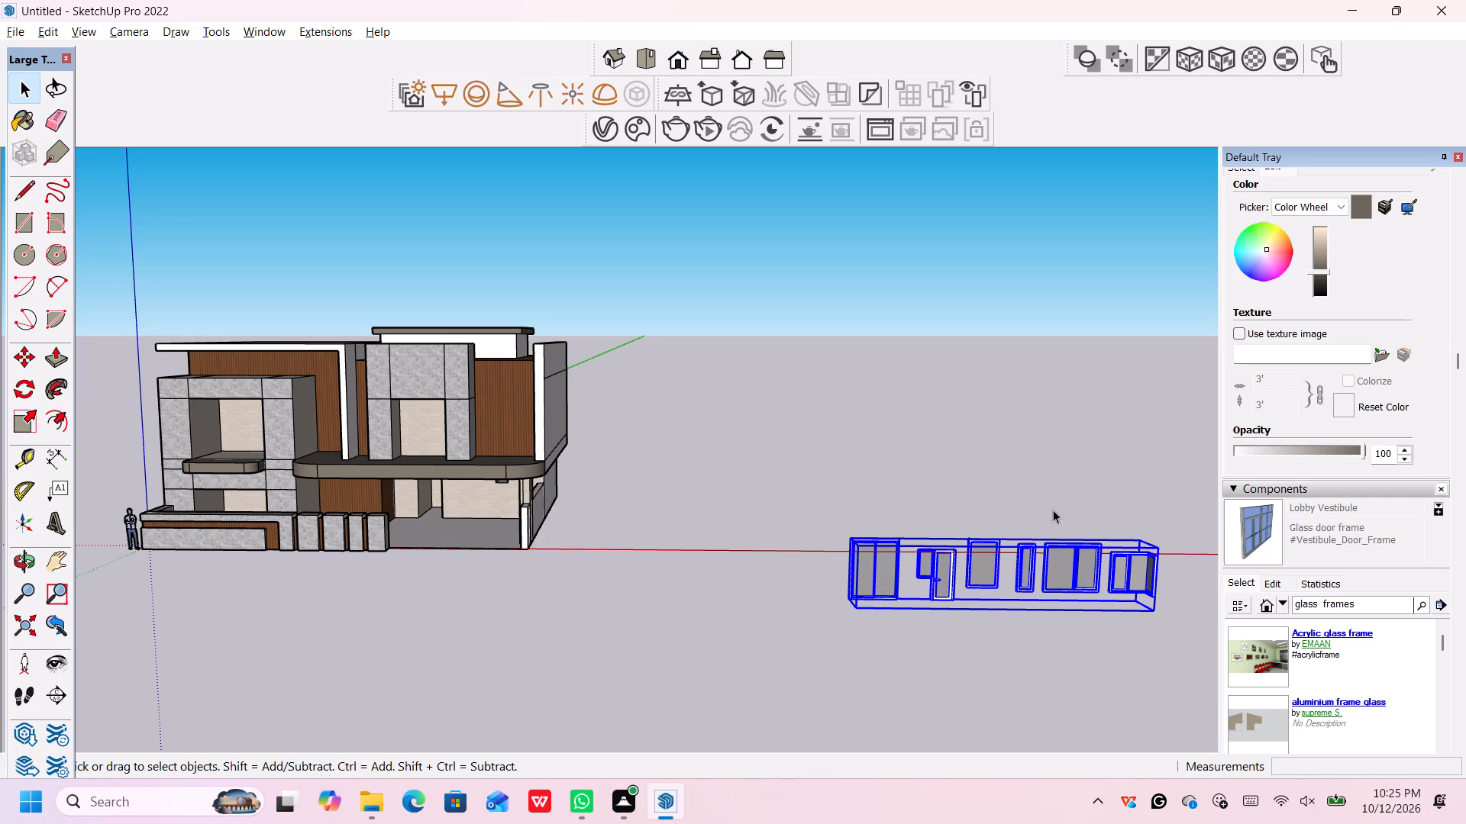
Look through the "glass frames" results for a glass component that suits the facade openings.
{"action": "scroll", "coordinate": [1317, 655], "scroll_direction": "down", "scroll_amount": 2}
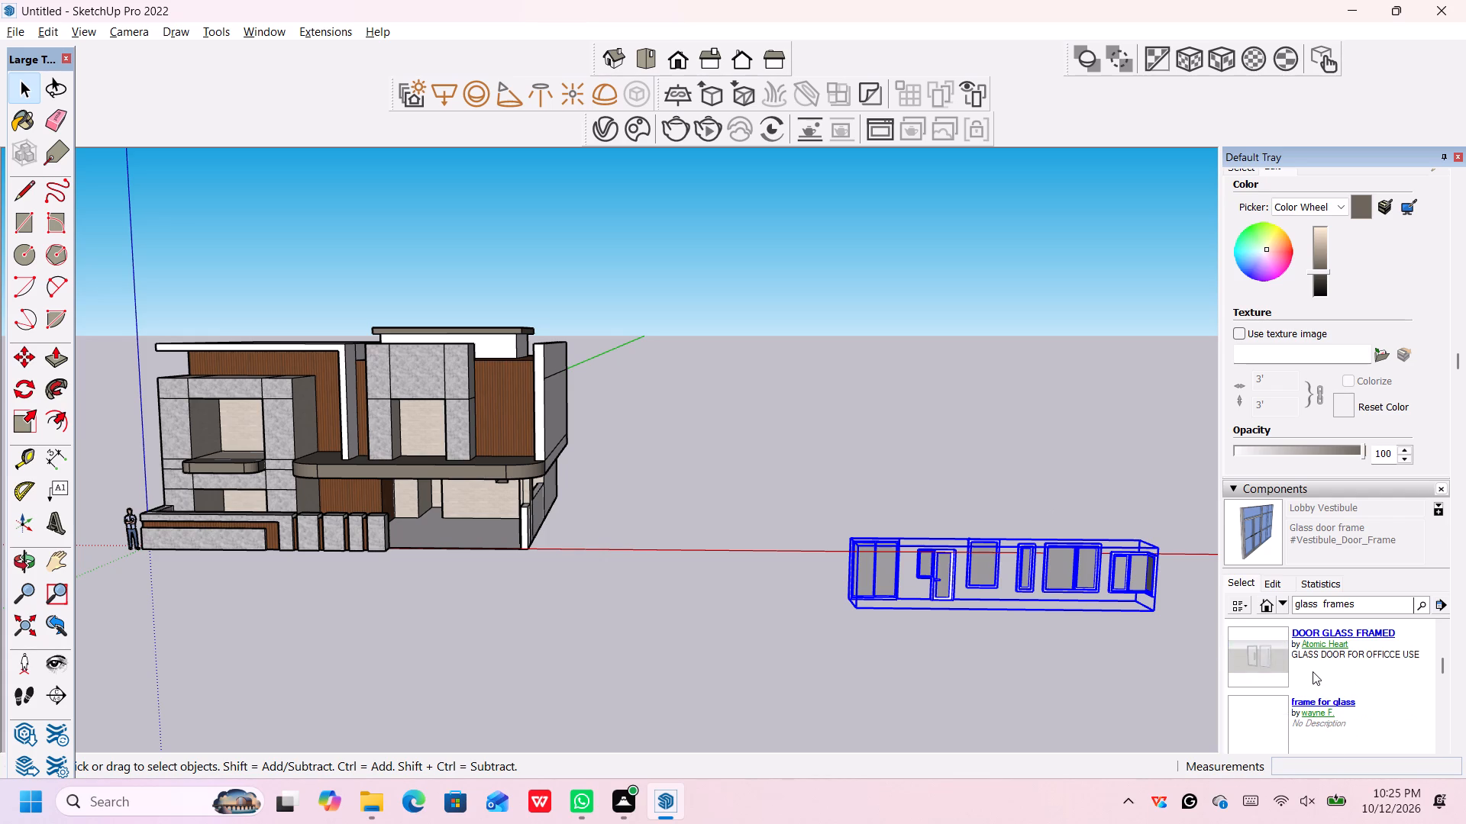
{"action": "scroll", "coordinate": [1298, 670], "scroll_direction": "down", "scroll_amount": 2}
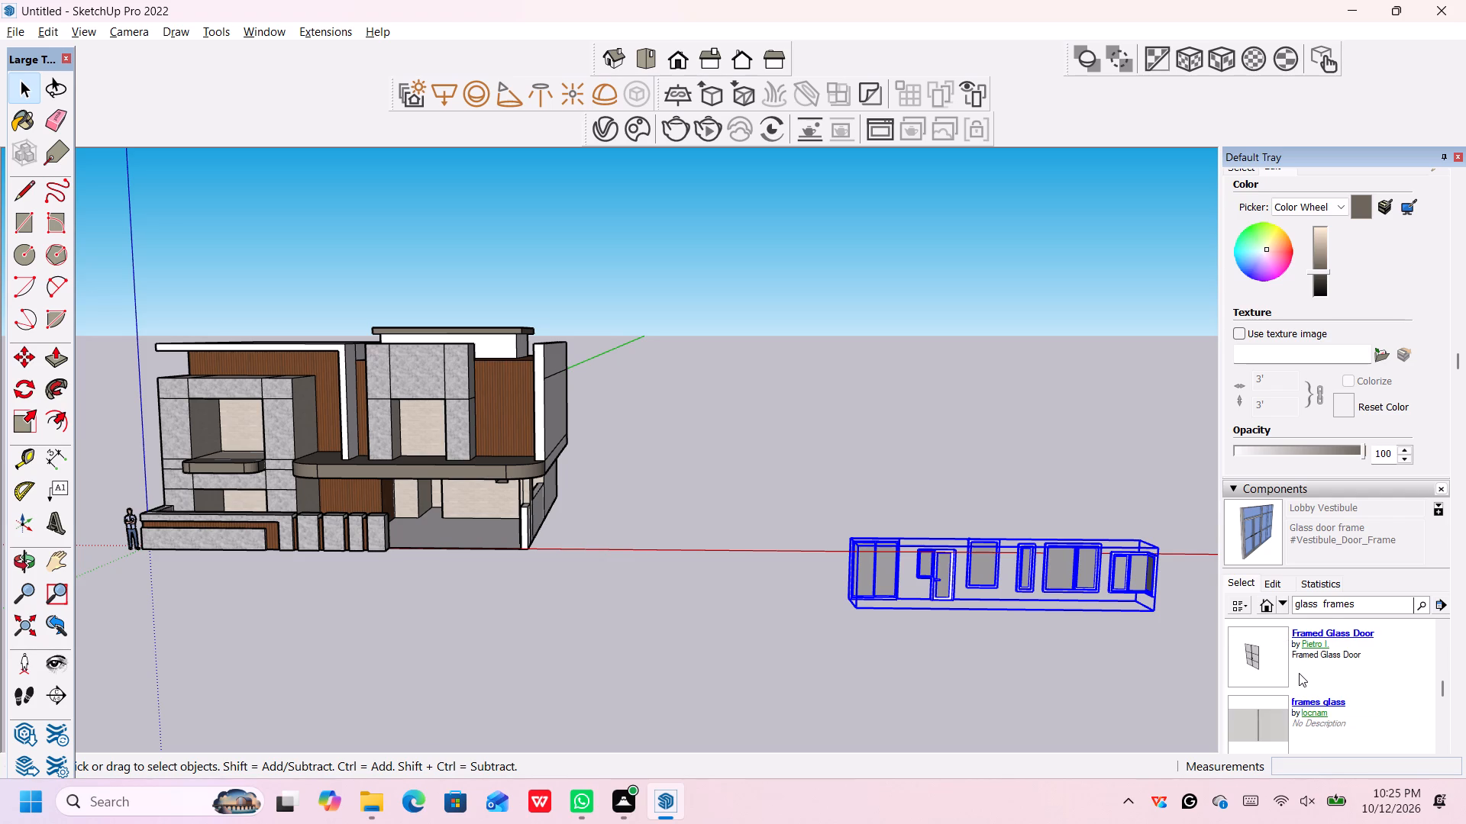
{"action": "scroll", "coordinate": [1299, 675], "scroll_direction": "down", "scroll_amount": 4}
{"action": "scroll", "coordinate": [1298, 664], "scroll_direction": "up", "scroll_amount": 1}
{"action": "scroll", "coordinate": [1298, 664], "scroll_direction": "down", "scroll_amount": 2}
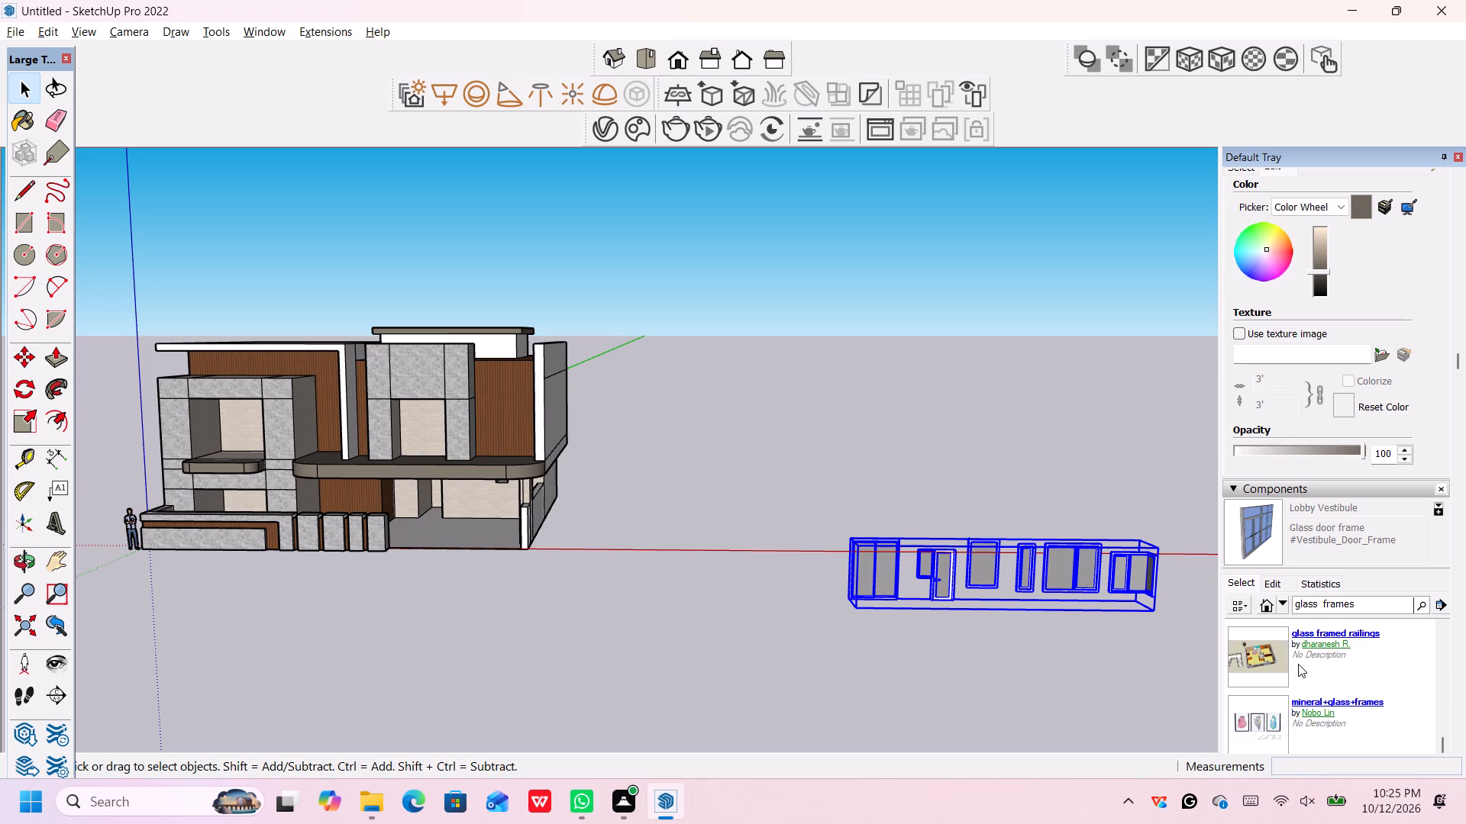
{"action": "scroll", "coordinate": [1298, 664], "scroll_direction": "down", "scroll_amount": 3}
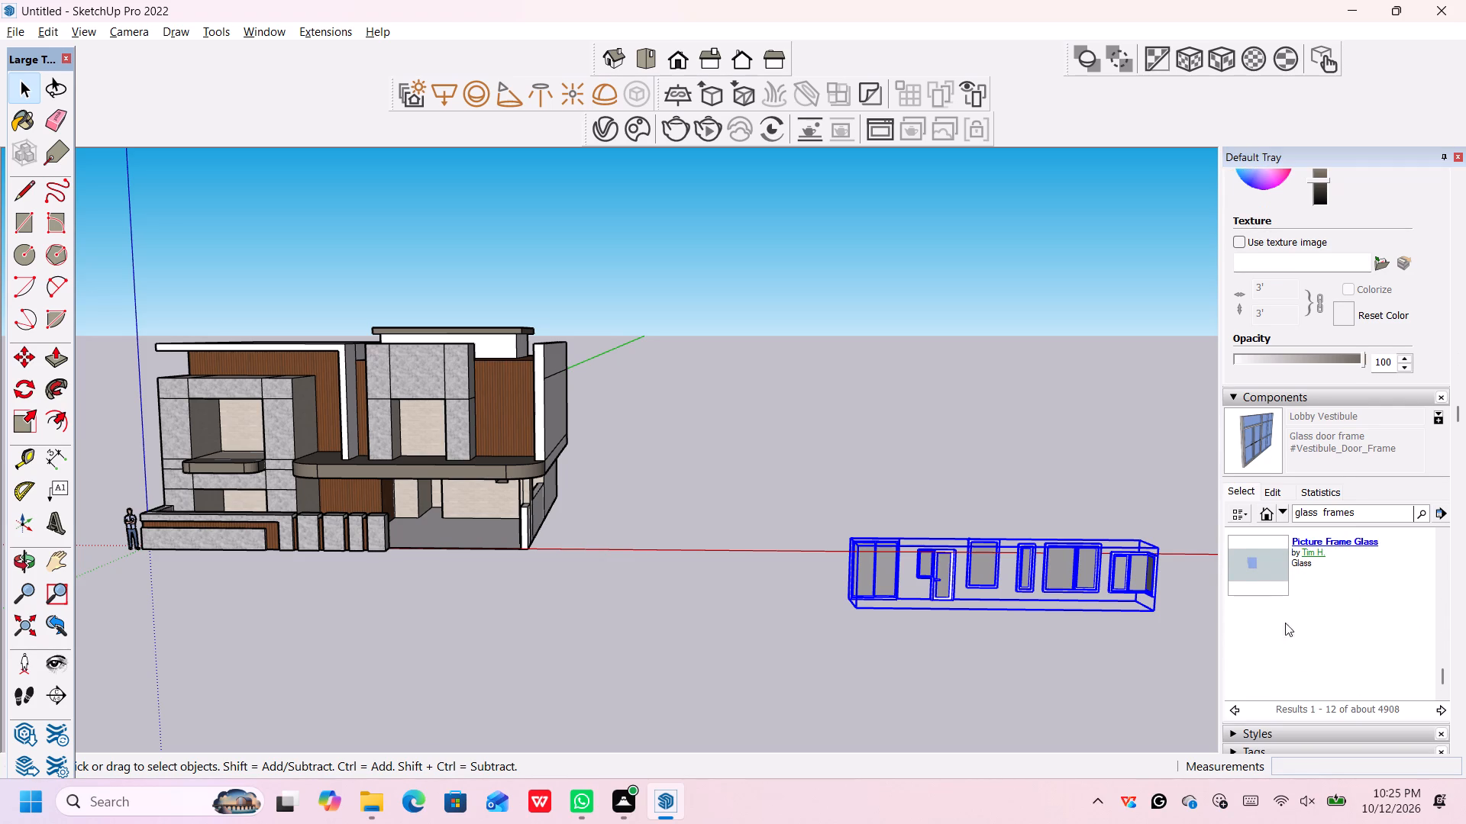
Import the "Picture Frame Glass" component and place it on the ground between the house and the white-framed window set.
{"action": "left_click", "coordinate": [1246, 563]}
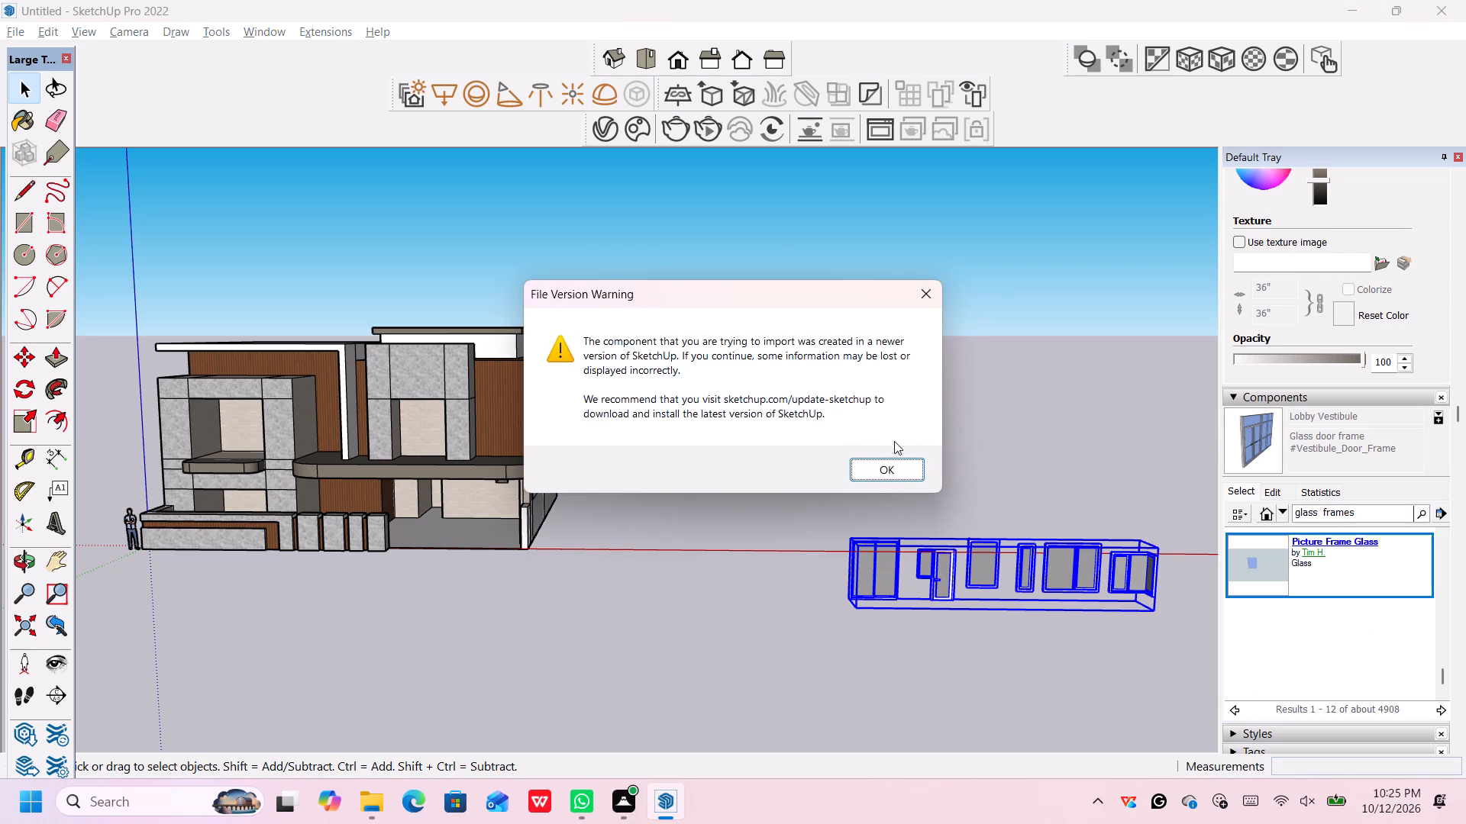
{"action": "left_click", "coordinate": [883, 467]}
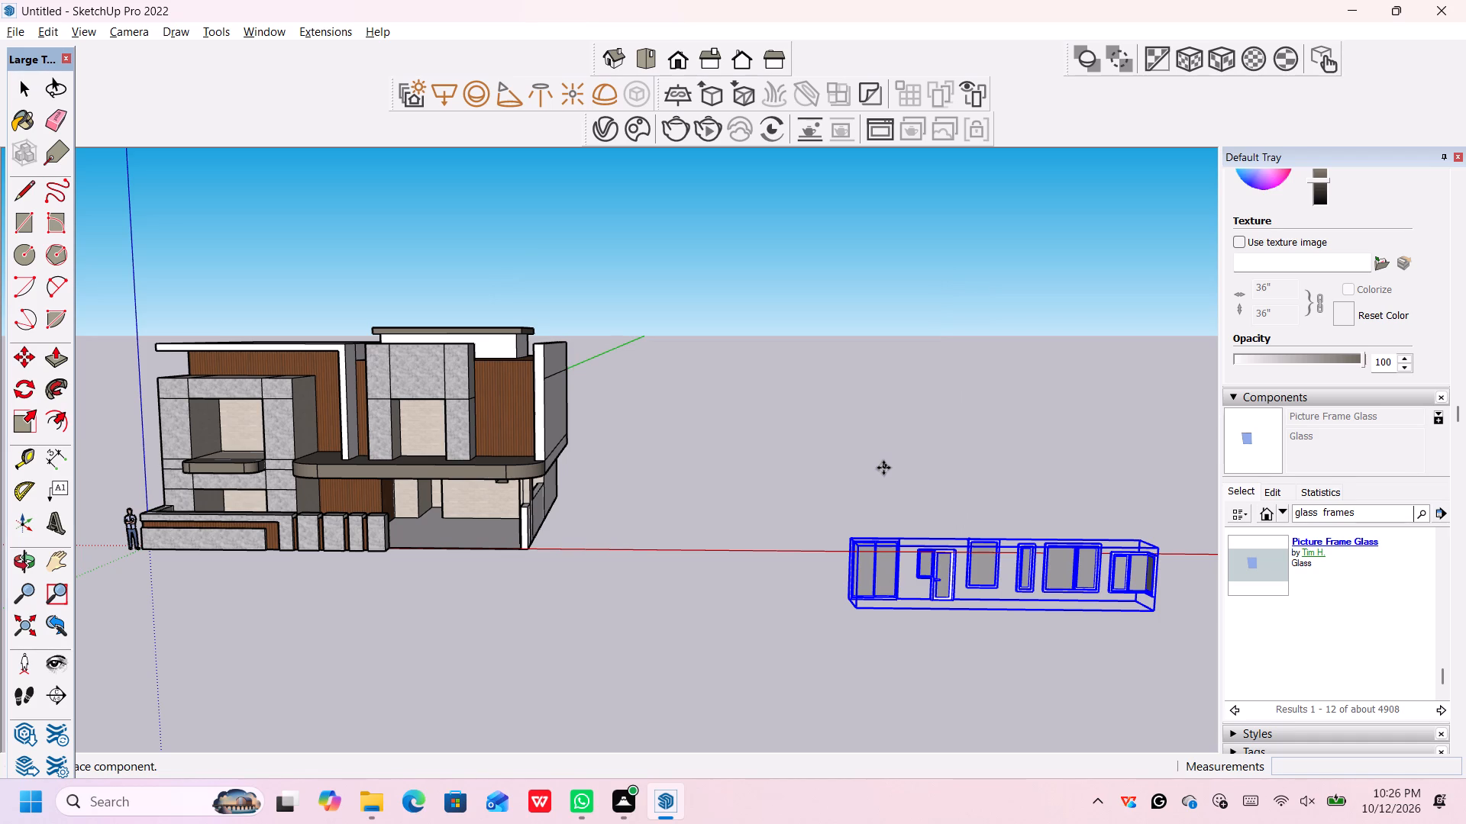
{"action": "scroll", "coordinate": [791, 494], "scroll_direction": "up", "scroll_amount": 6}
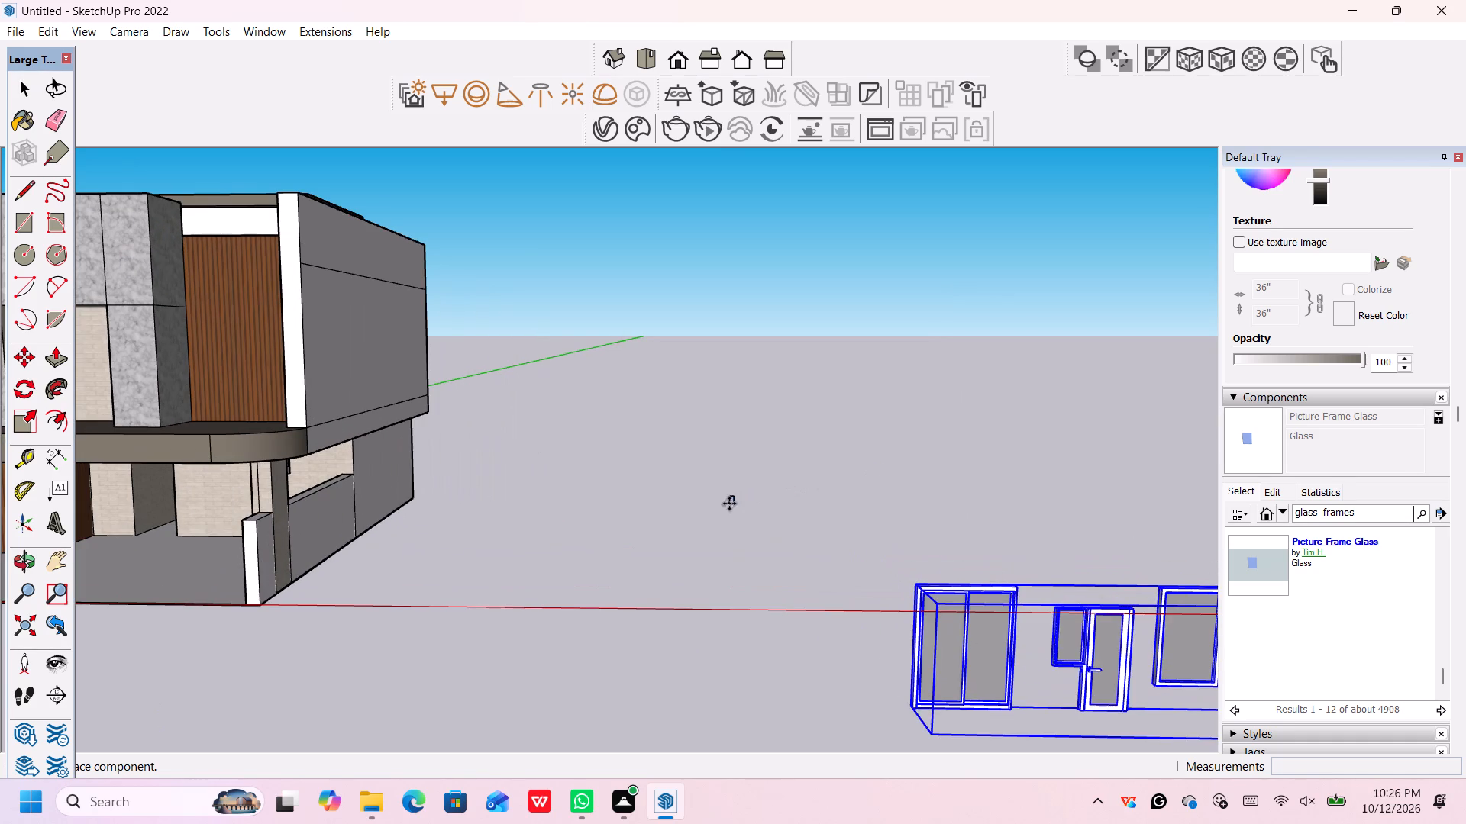
{"action": "left_click", "coordinate": [715, 517]}
Copy the small glass pane from its lower corner about 32' 3" towards the house, placing it just beyond the end side wall.
{"action": "scroll", "coordinate": [705, 528], "scroll_direction": "up", "scroll_amount": 15}
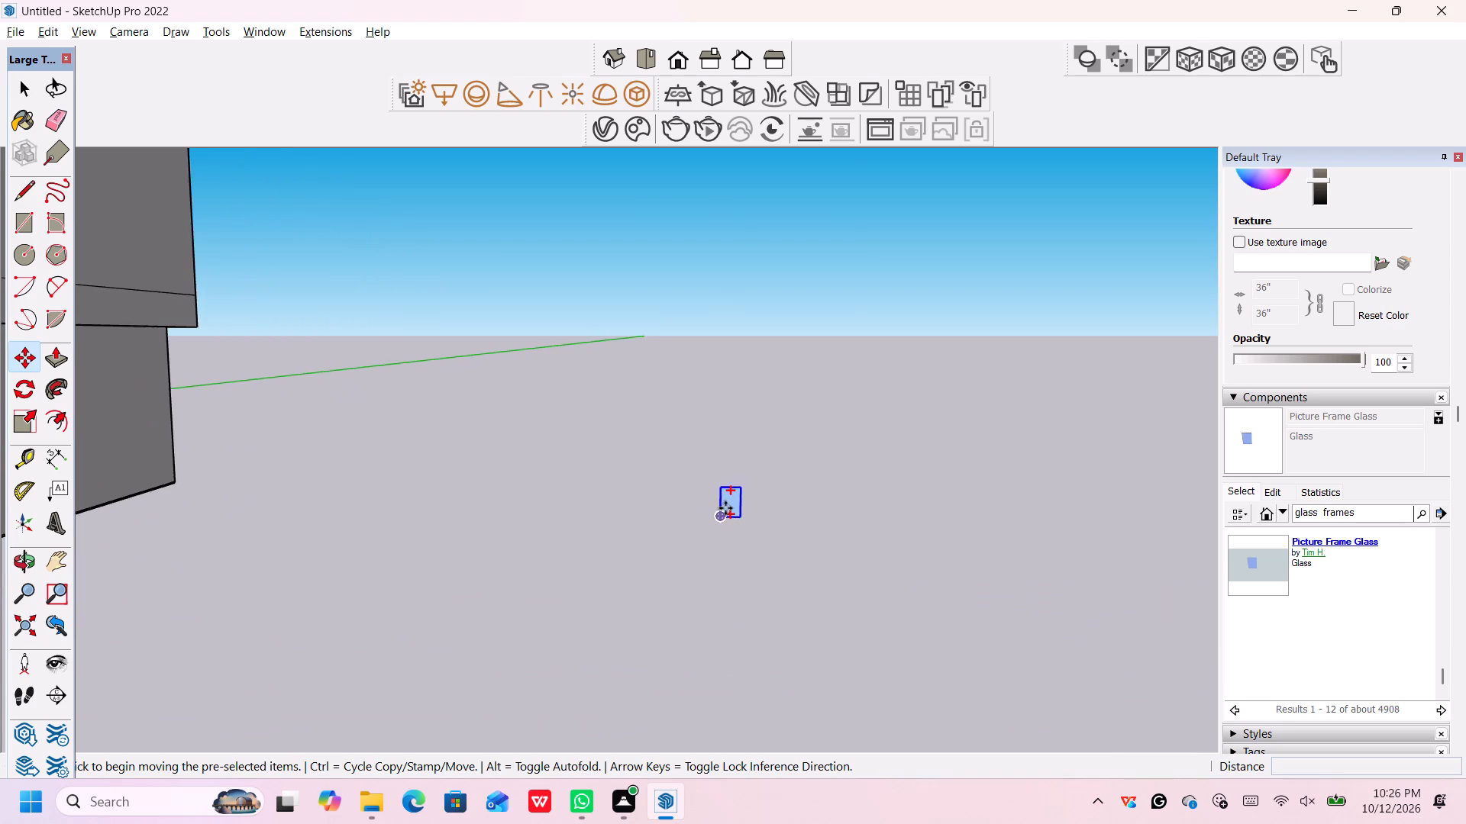
{"action": "scroll", "coordinate": [725, 508], "scroll_direction": "up", "scroll_amount": 8}
{"action": "scroll", "coordinate": [747, 494], "scroll_direction": "down", "scroll_amount": 4}
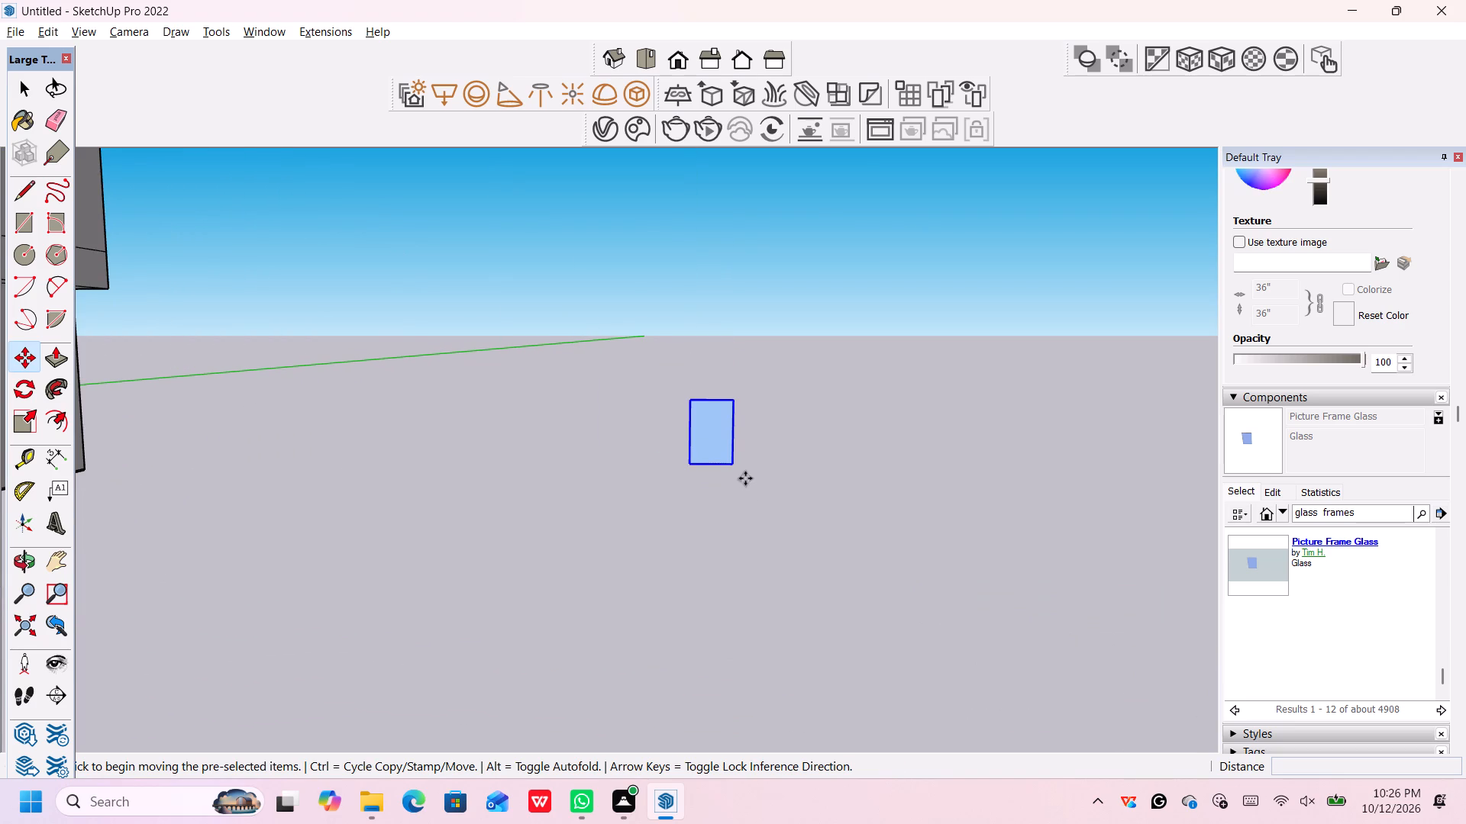
{"action": "scroll", "coordinate": [744, 453], "scroll_direction": "up", "scroll_amount": 3}
{"action": "scroll", "coordinate": [744, 453], "scroll_direction": "down", "scroll_amount": 4}
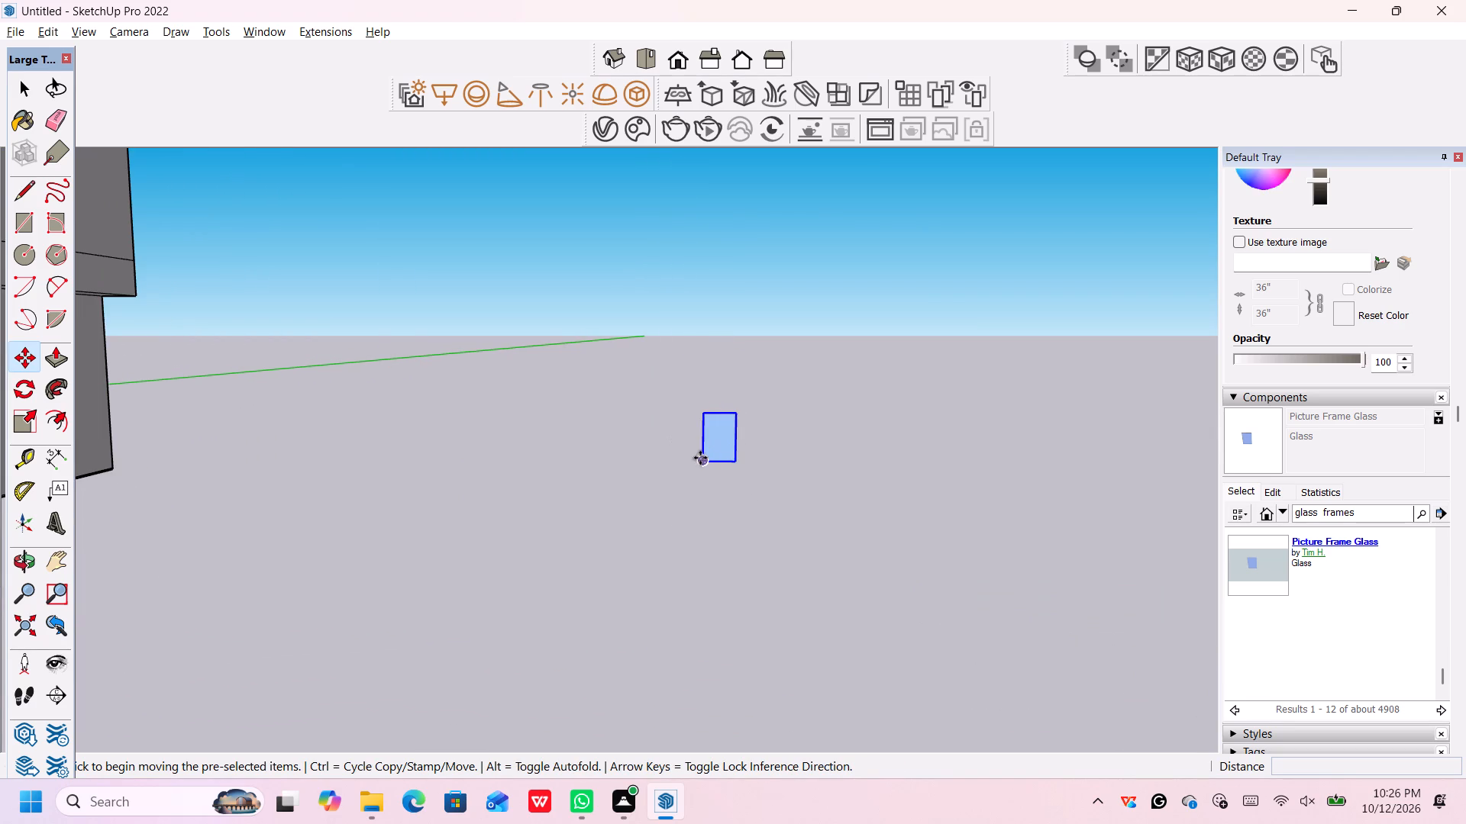
{"action": "left_click", "coordinate": [701, 459]}
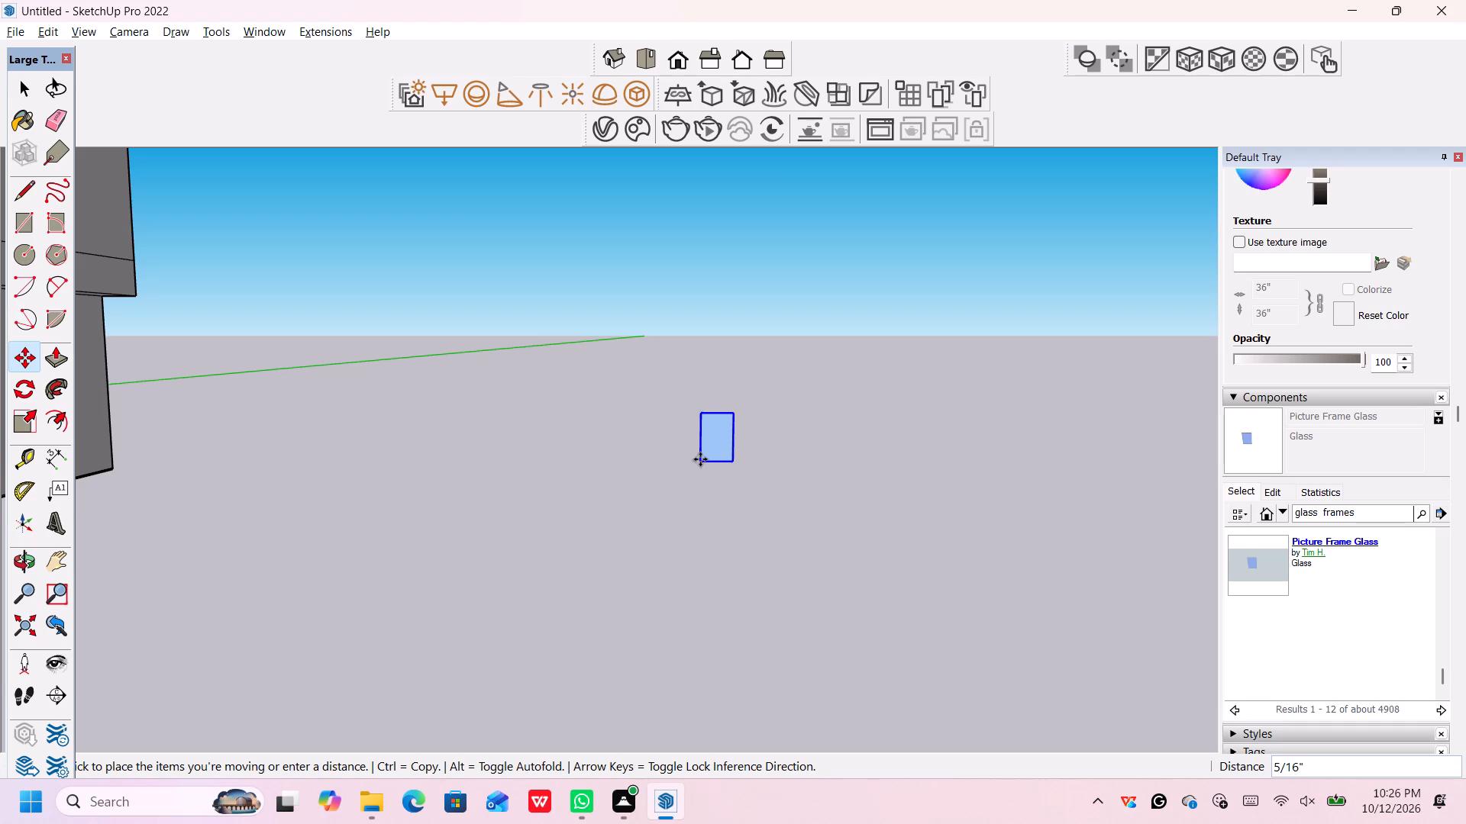
{"action": "scroll", "coordinate": [701, 459], "scroll_direction": "down", "scroll_amount": 11}
{"action": "scroll", "coordinate": [771, 471], "scroll_direction": "up", "scroll_amount": 1}
{"action": "scroll", "coordinate": [771, 471], "scroll_direction": "down", "scroll_amount": 6}
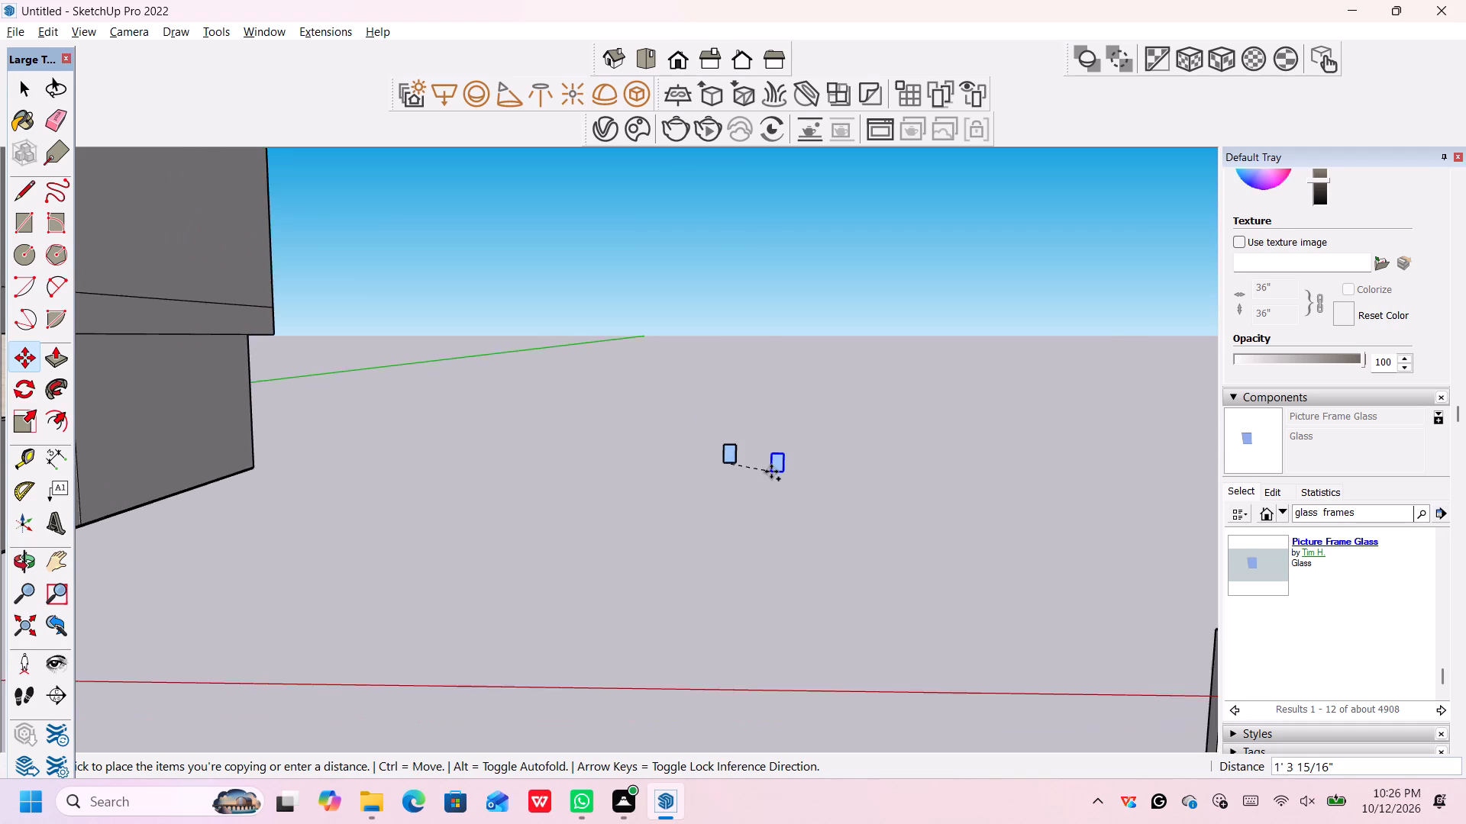
{"action": "scroll", "coordinate": [771, 472], "scroll_direction": "down", "scroll_amount": 12}
{"action": "scroll", "coordinate": [467, 521], "scroll_direction": "down", "scroll_amount": 3}
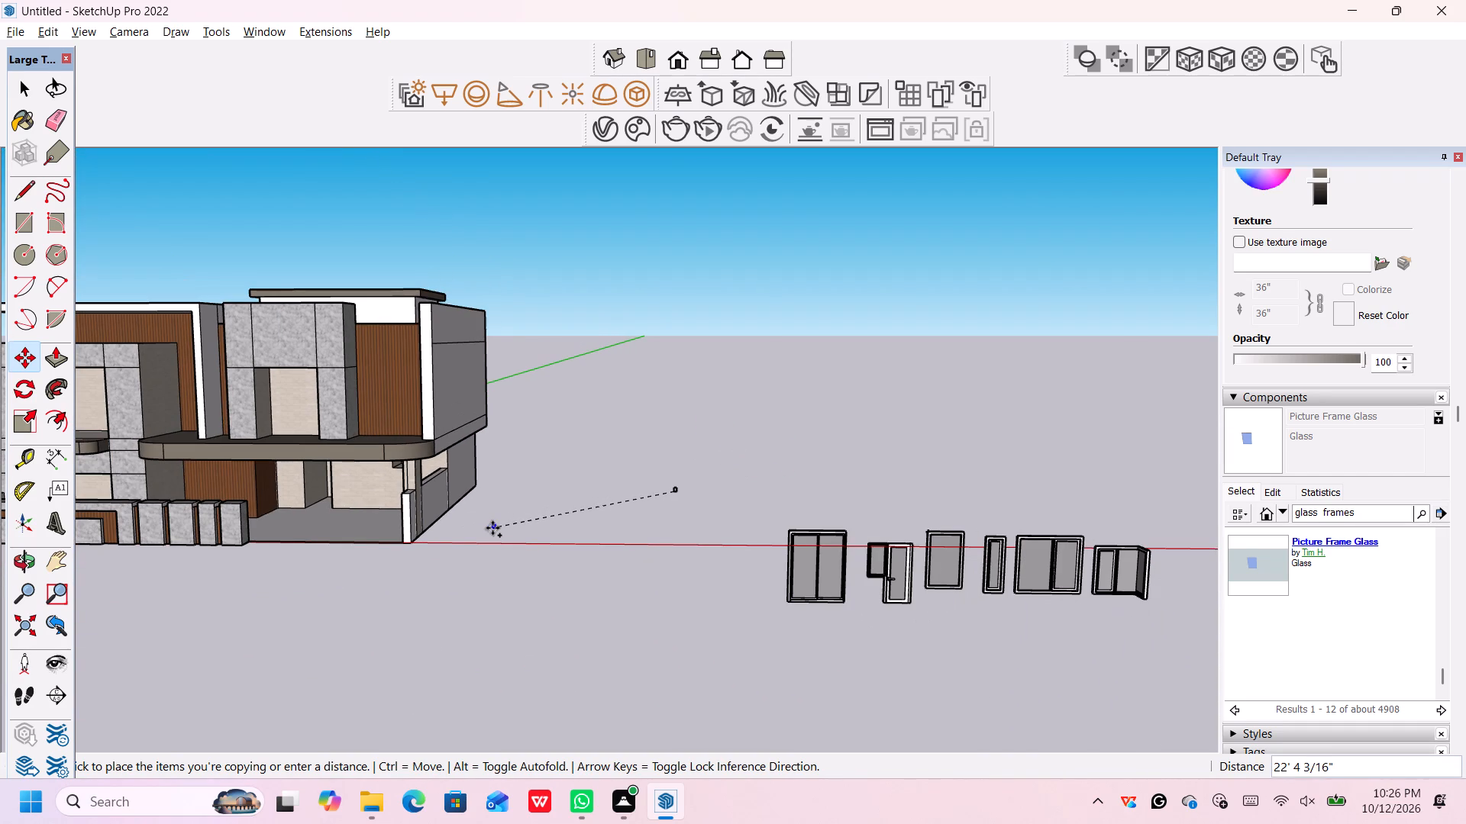
{"action": "middle_click_drag", "start_coordinate": [492, 529], "coordinate": [859, 579], "text": "shift"}
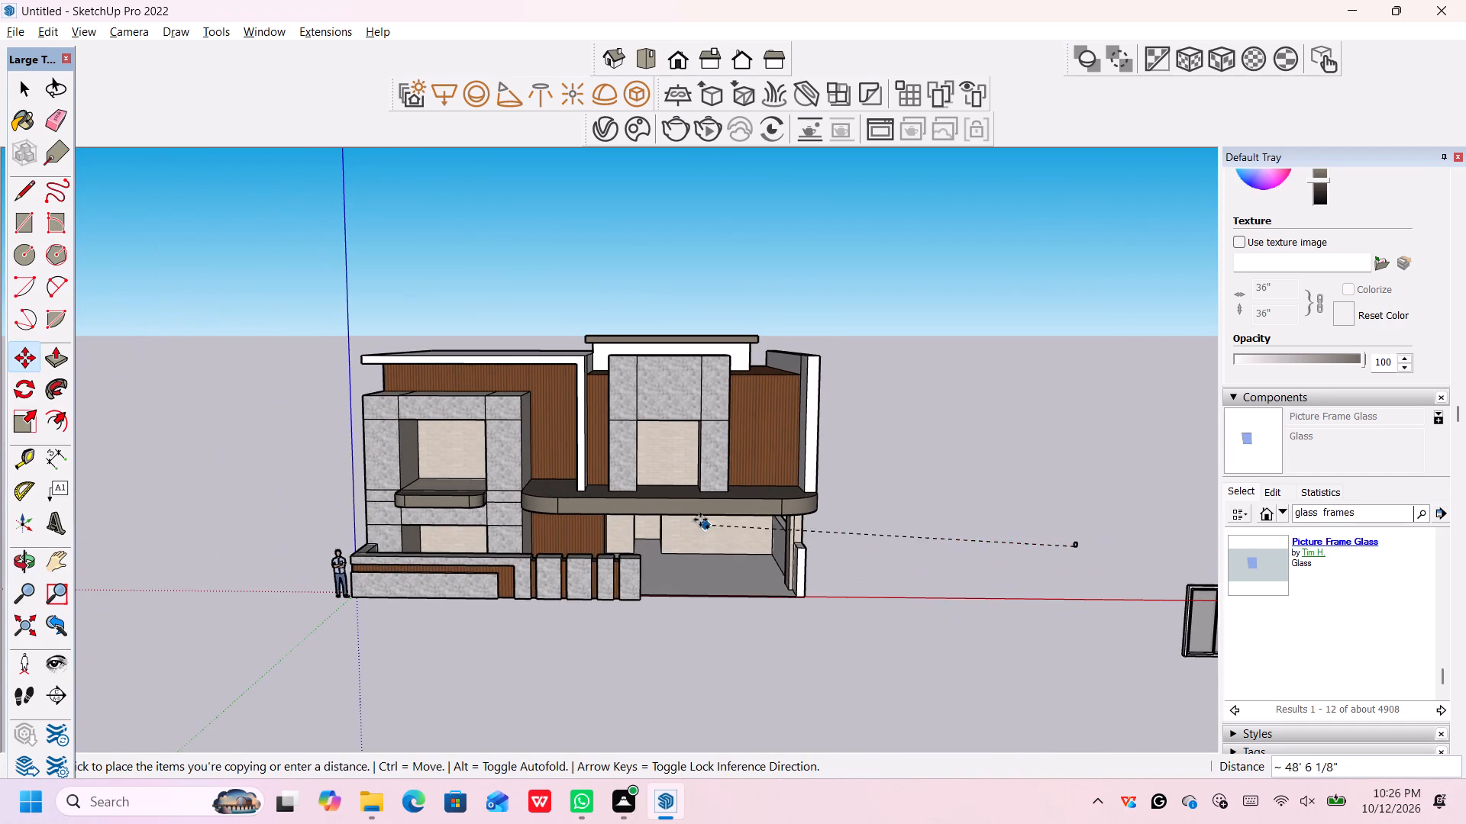
{"action": "scroll", "coordinate": [684, 505], "scroll_direction": "up", "scroll_amount": 18}
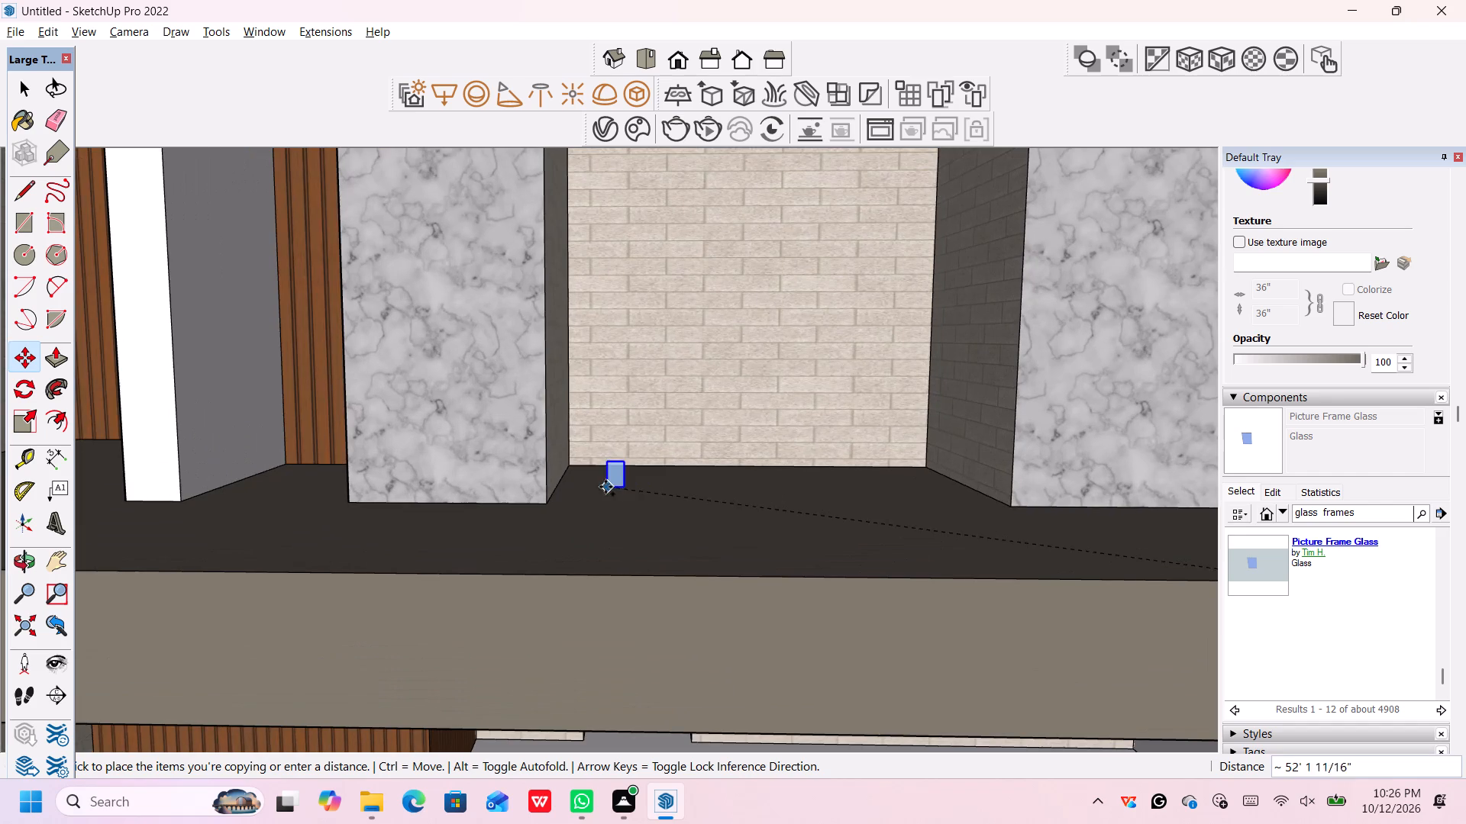
{"action": "scroll", "coordinate": [564, 493], "scroll_direction": "up", "scroll_amount": 6}
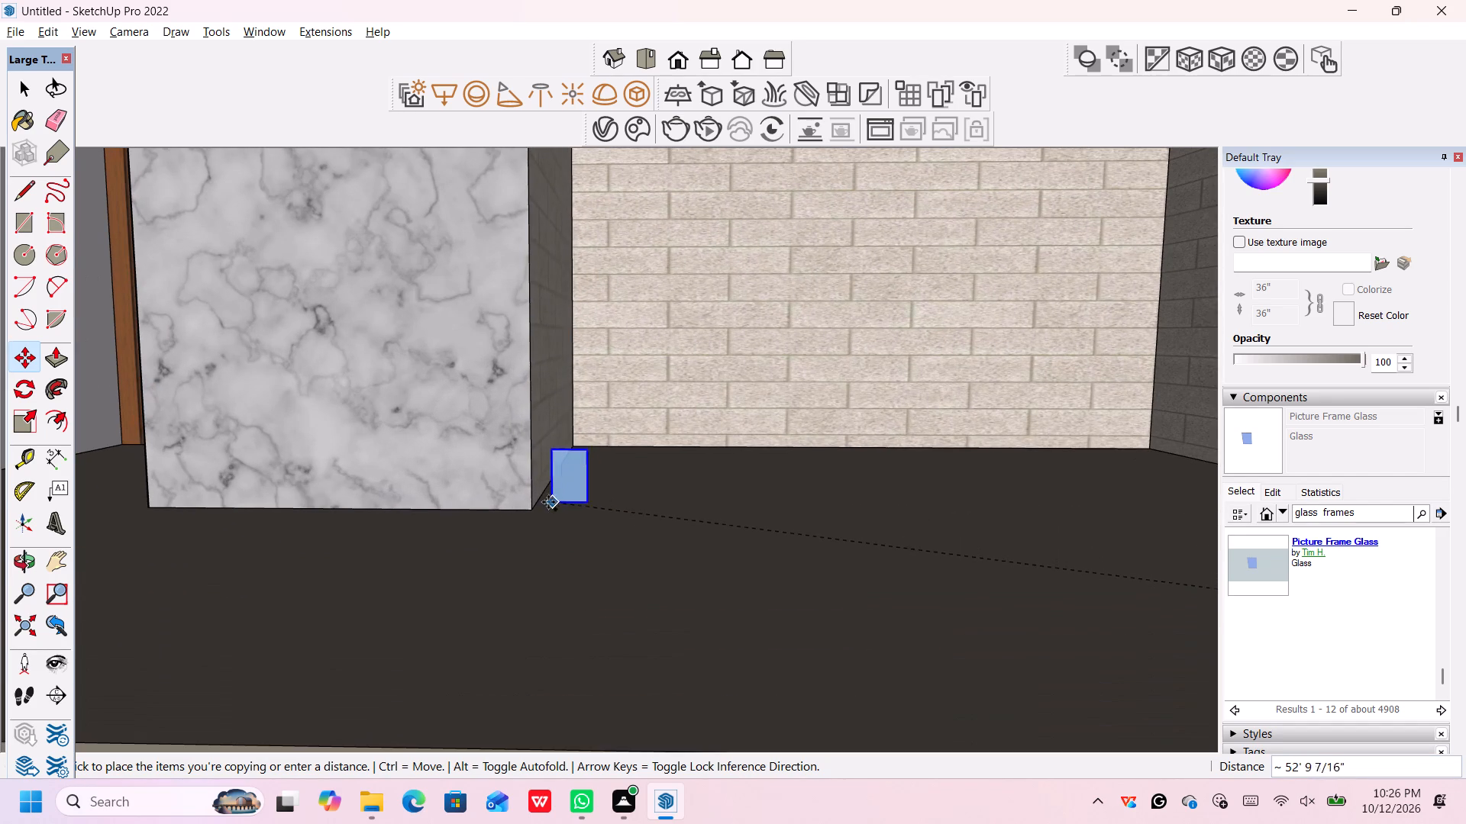
{"action": "scroll", "coordinate": [541, 502], "scroll_direction": "down", "scroll_amount": 5}
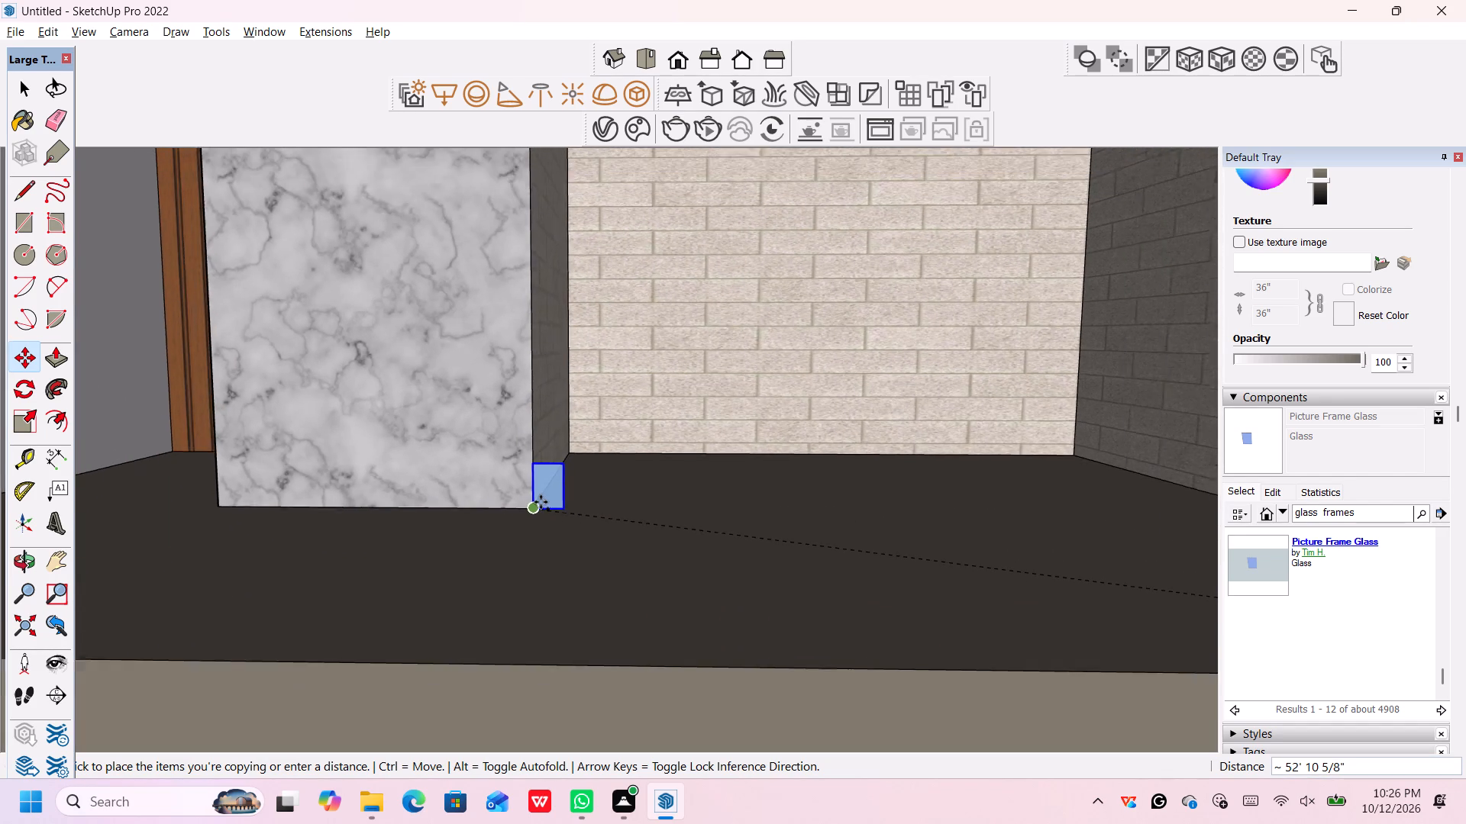
{"action": "scroll", "coordinate": [541, 502], "scroll_direction": "down", "scroll_amount": 8}
{"action": "scroll", "coordinate": [541, 502], "scroll_direction": "up", "scroll_amount": 1}
{"action": "scroll", "coordinate": [541, 502], "scroll_direction": "down", "scroll_amount": 13}
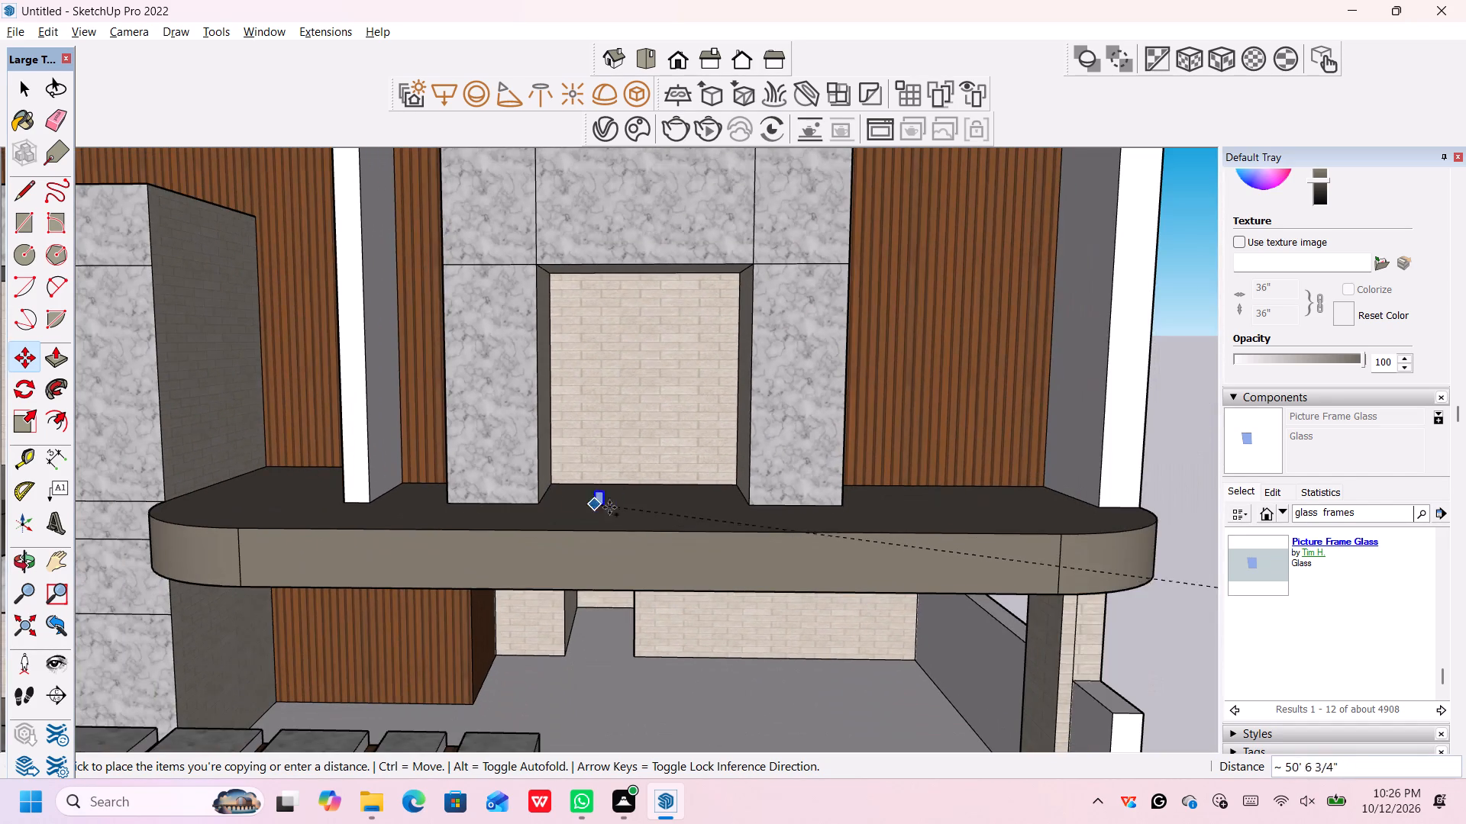
{"action": "left_click", "coordinate": [1187, 442]}
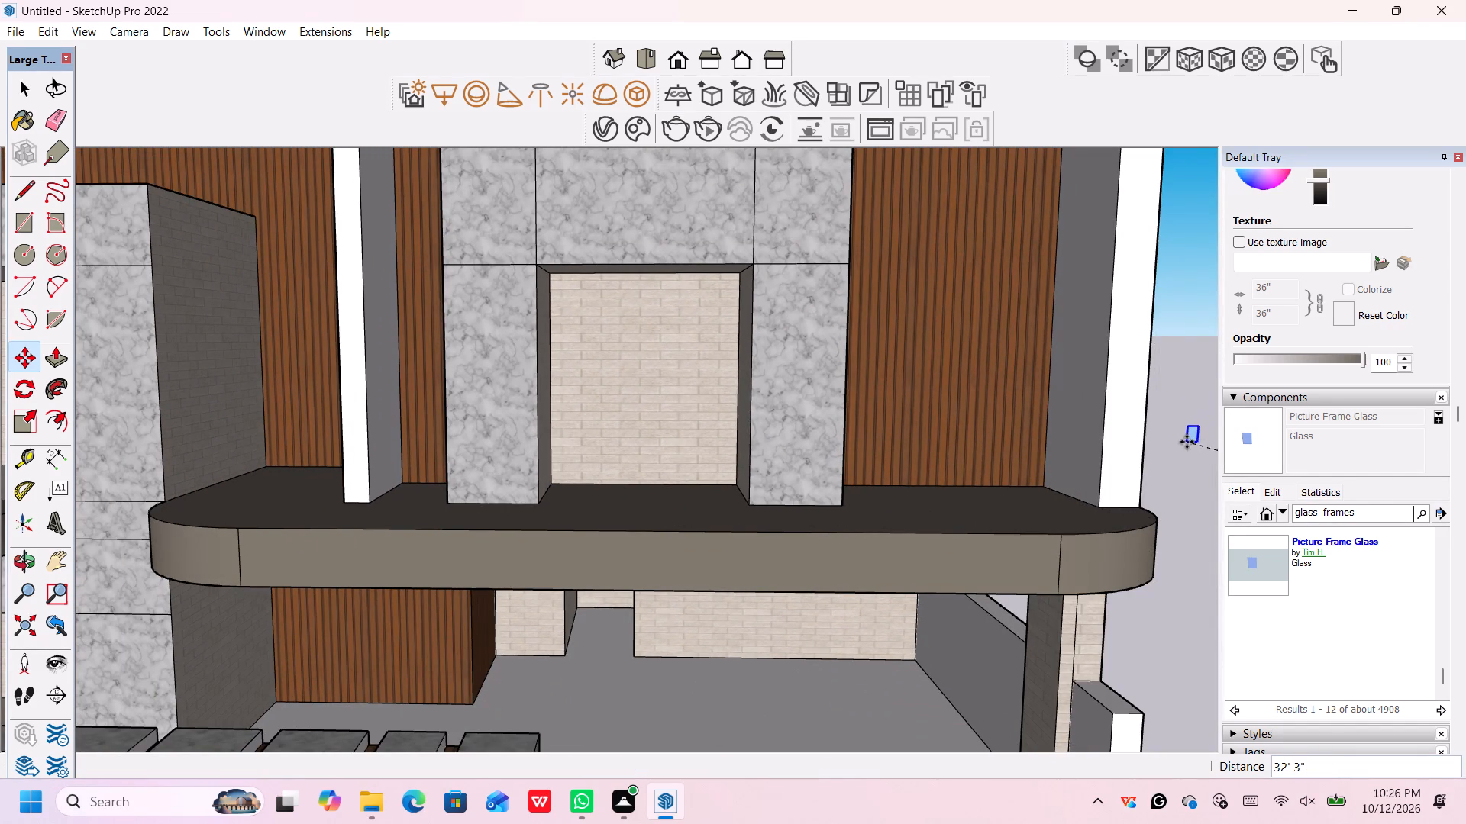
{"action": "key", "text": "space"}
Search 3D Warehouse for "door curtains".
{"action": "scroll", "coordinate": [1172, 485], "scroll_direction": "down", "scroll_amount": 13}
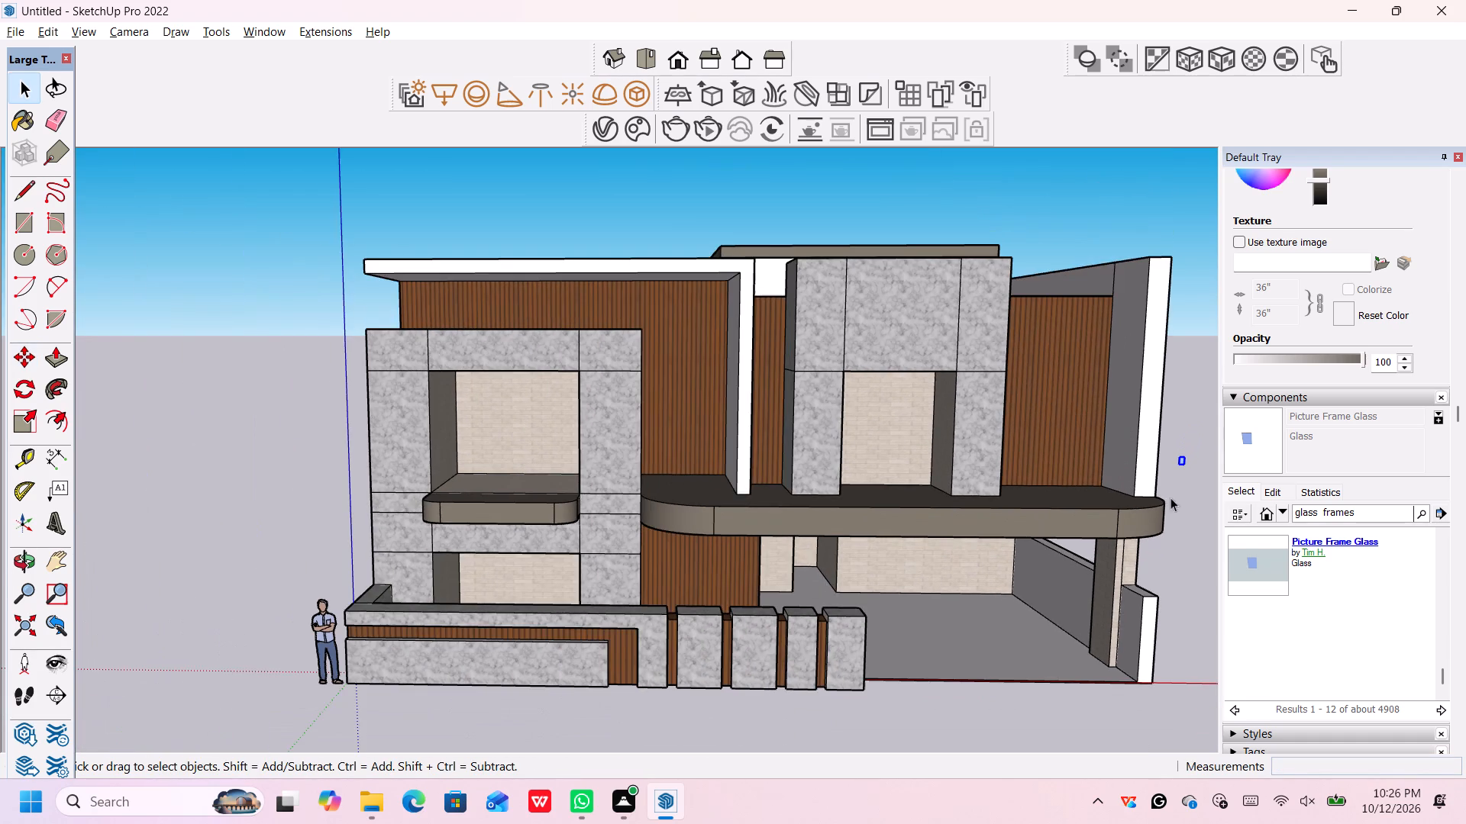
{"action": "middle_click_drag", "start_coordinate": [1169, 507], "coordinate": [1167, 481]}
{"action": "scroll", "coordinate": [1167, 485], "scroll_direction": "up", "scroll_amount": 2}
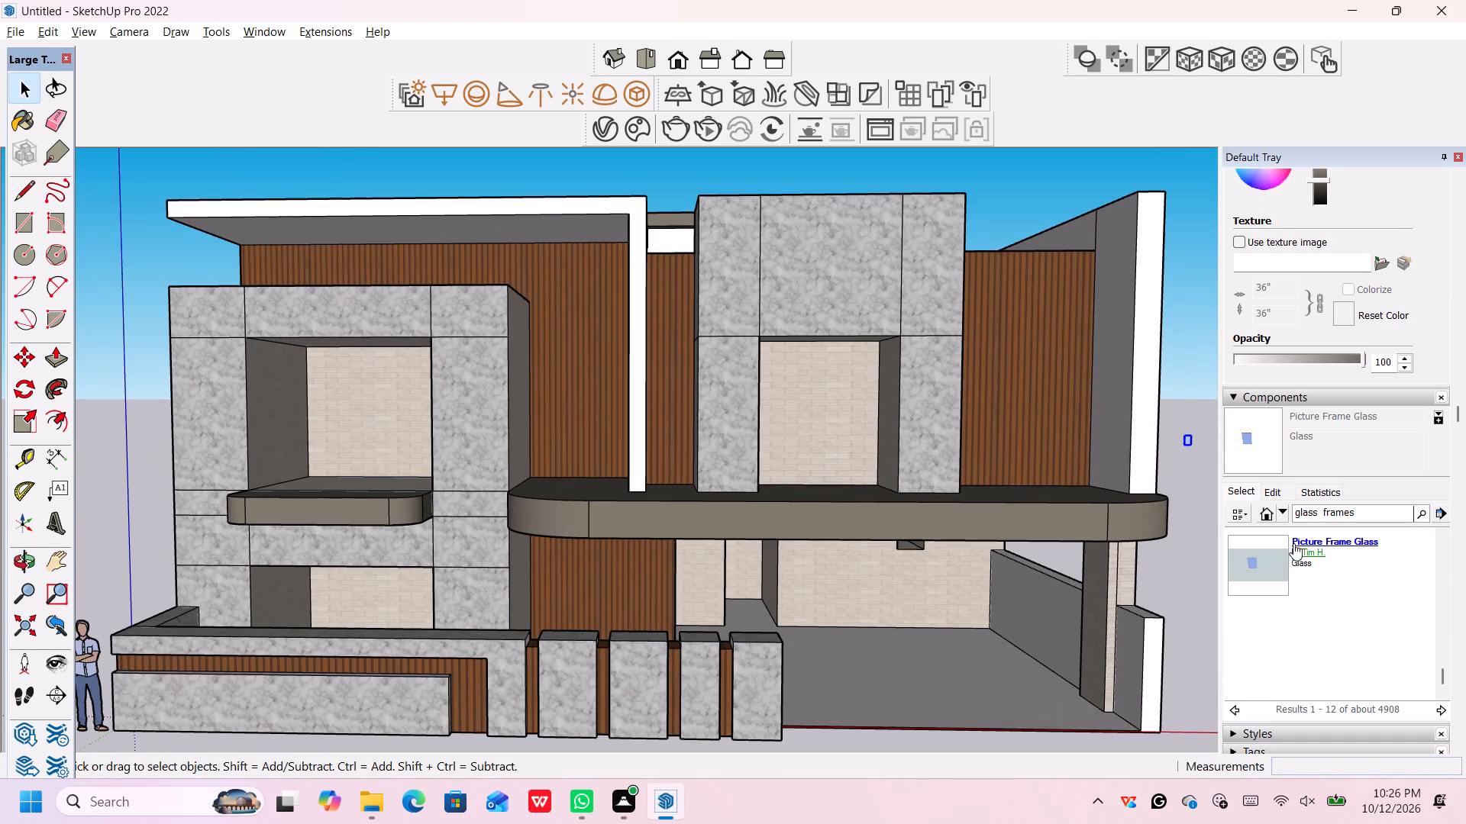
{"action": "left_click_drag", "start_coordinate": [1375, 513], "coordinate": [1222, 507]}
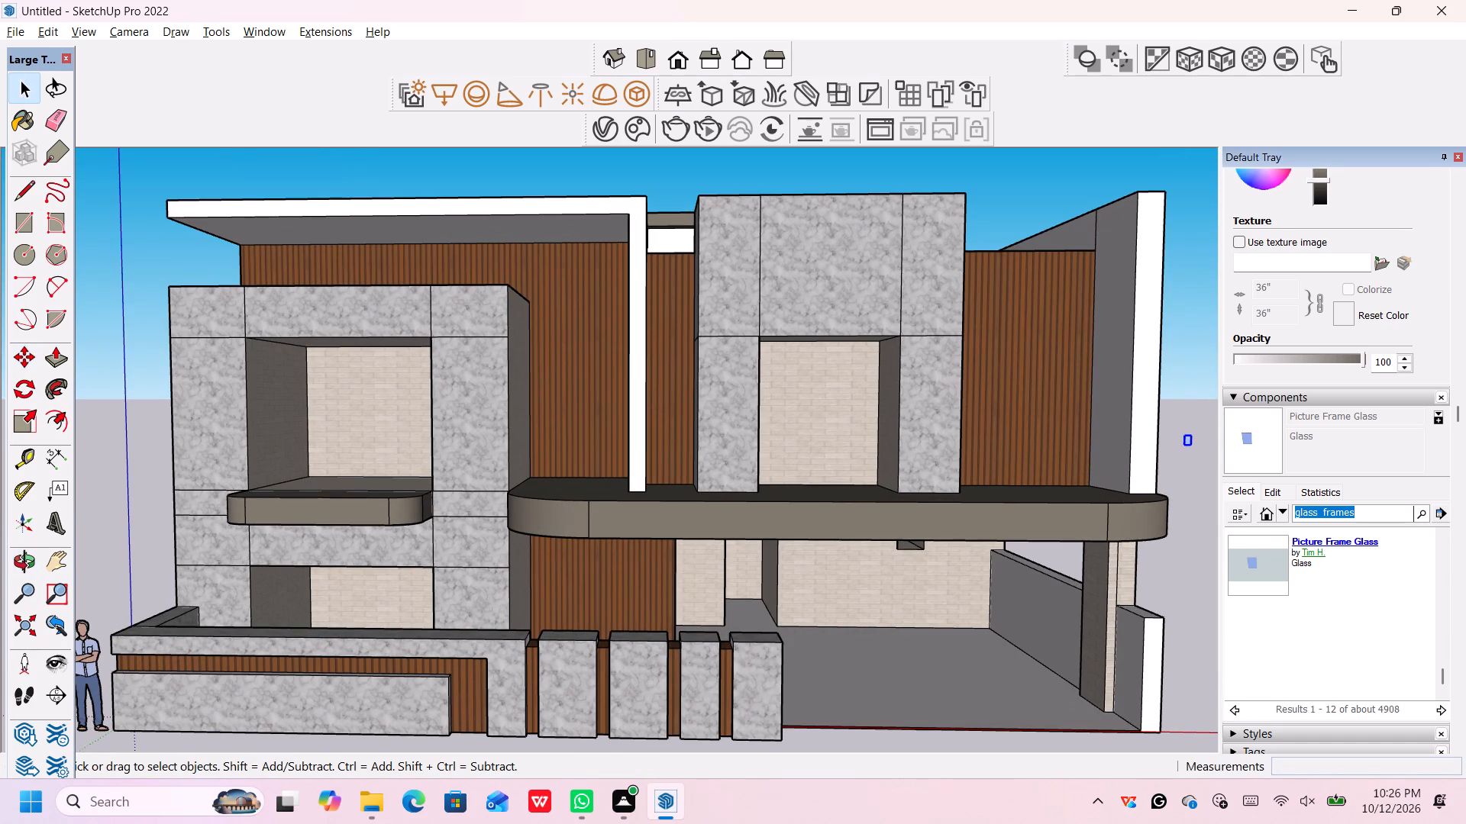
{"action": "key", "text": "BackSpace"}
{"action": "type", "text": "doo"}
{"action": "key", "text": "r"}
{"action": "key", "text": "space"}
{"action": "key", "text": "c"}
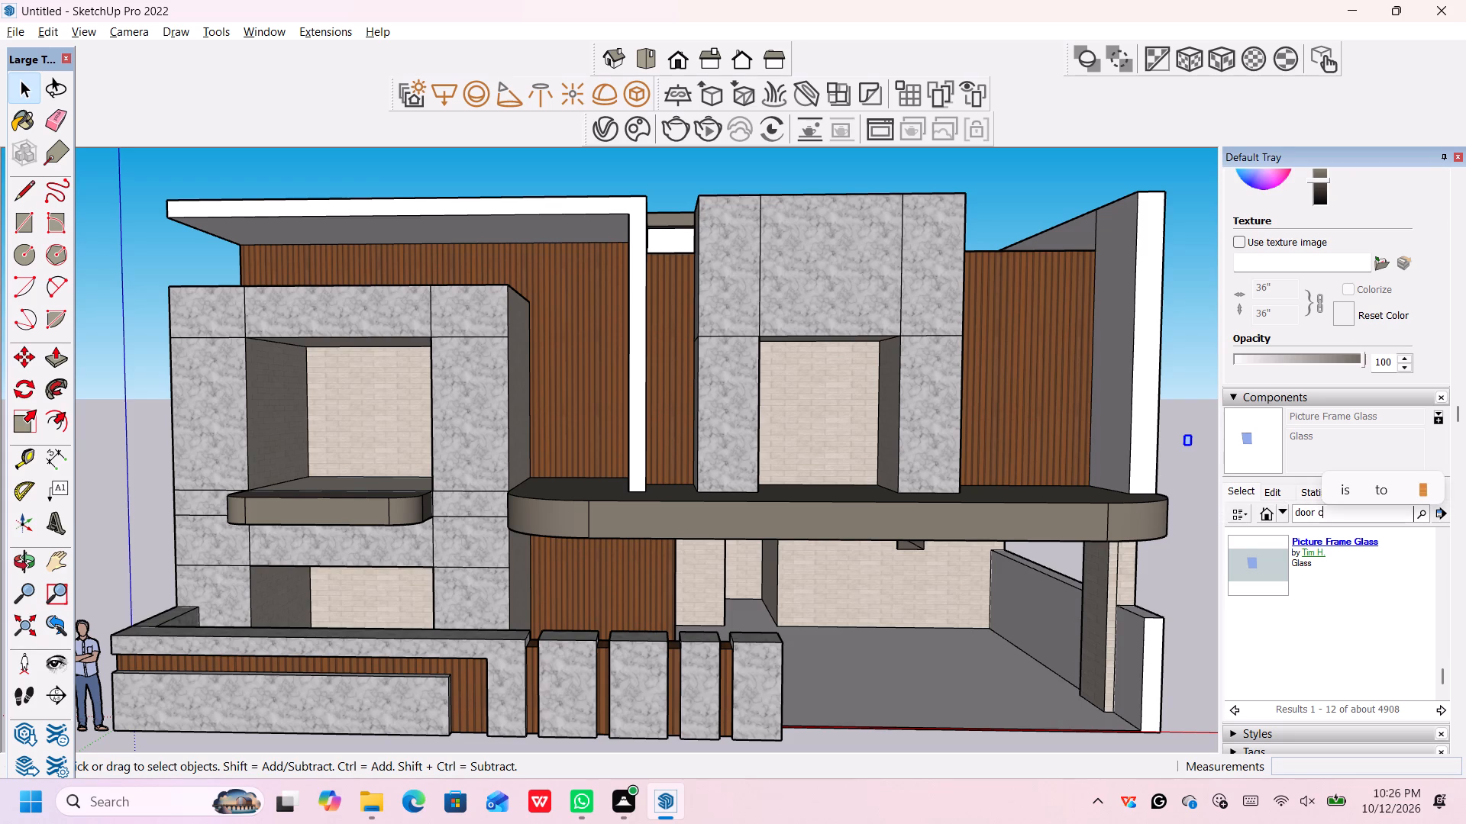
{"action": "key", "text": "u"}
{"action": "key", "text": "r"}
{"action": "key", "text": "t"}
{"action": "key", "text": "a"}
{"action": "type", "text": "in"}
{"action": "key", "text": "s"}
{"action": "key", "text": "Return"}
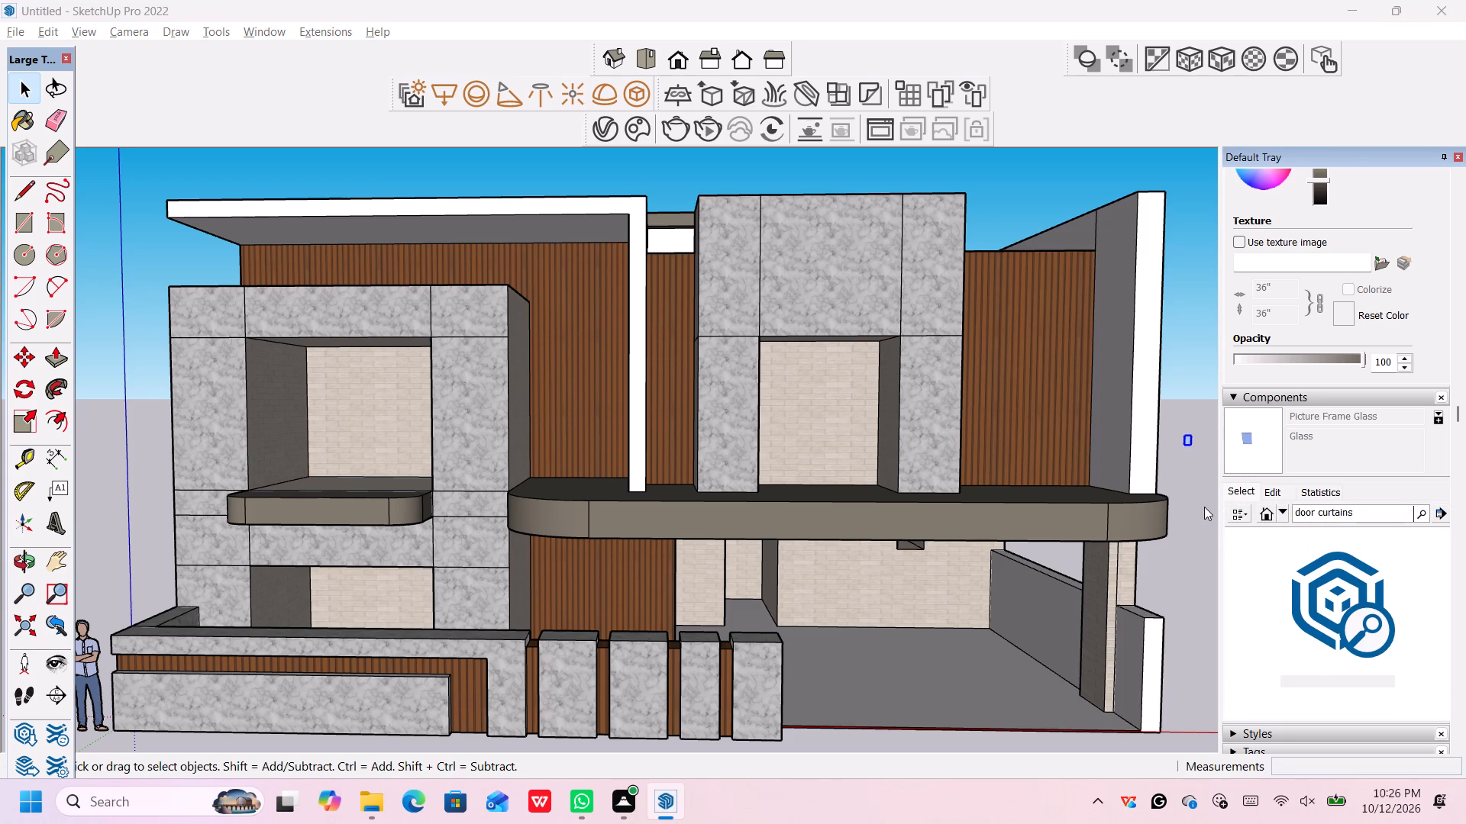
{"action": "key", "text": "ctrl+s"}
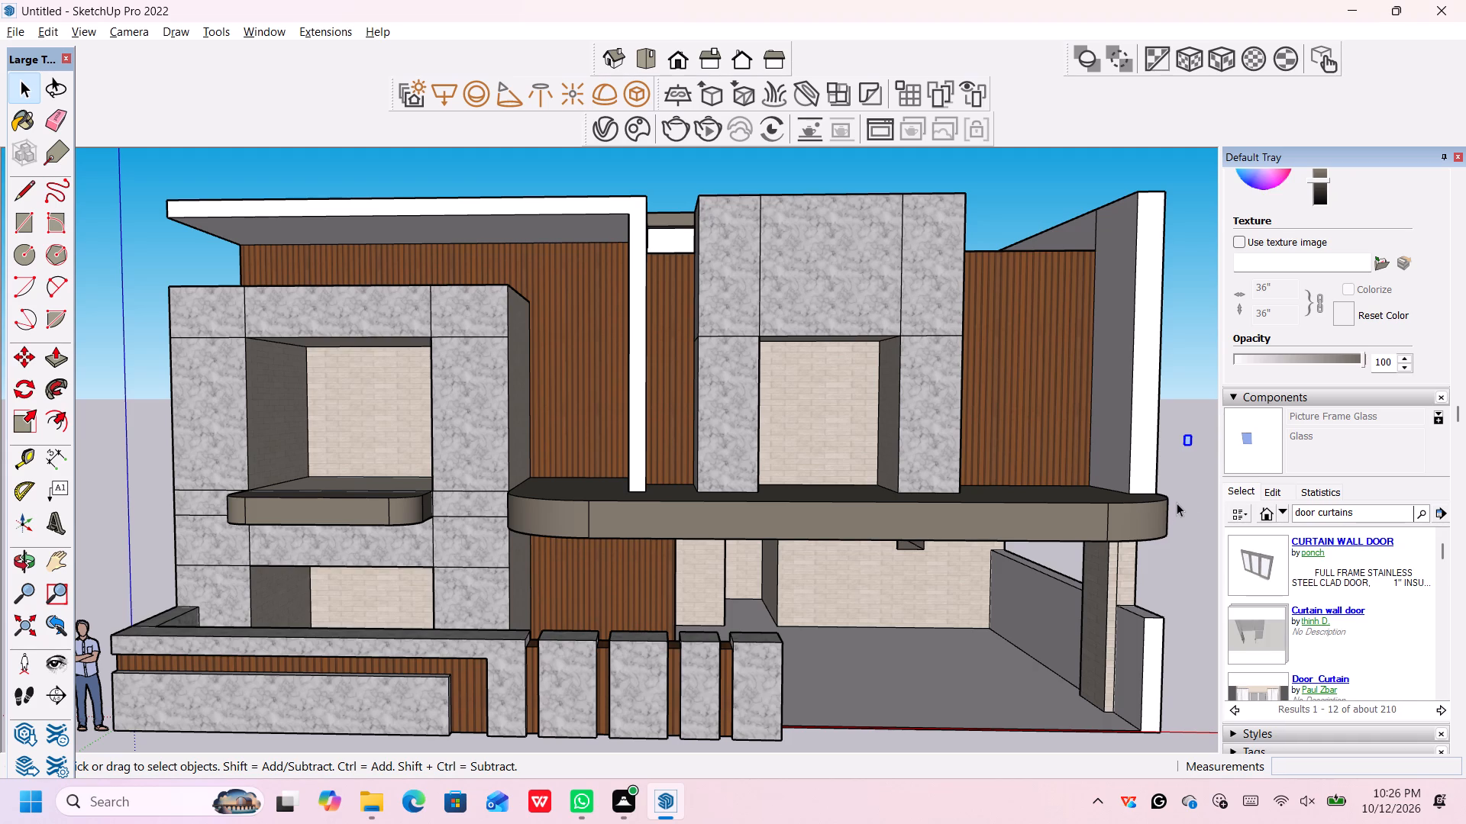
Look through the "door curtains" results for a suitable curtain component.
{"action": "scroll", "coordinate": [1280, 639], "scroll_direction": "down", "scroll_amount": 2}
{"action": "scroll", "coordinate": [1281, 637], "scroll_direction": "up", "scroll_amount": 1}
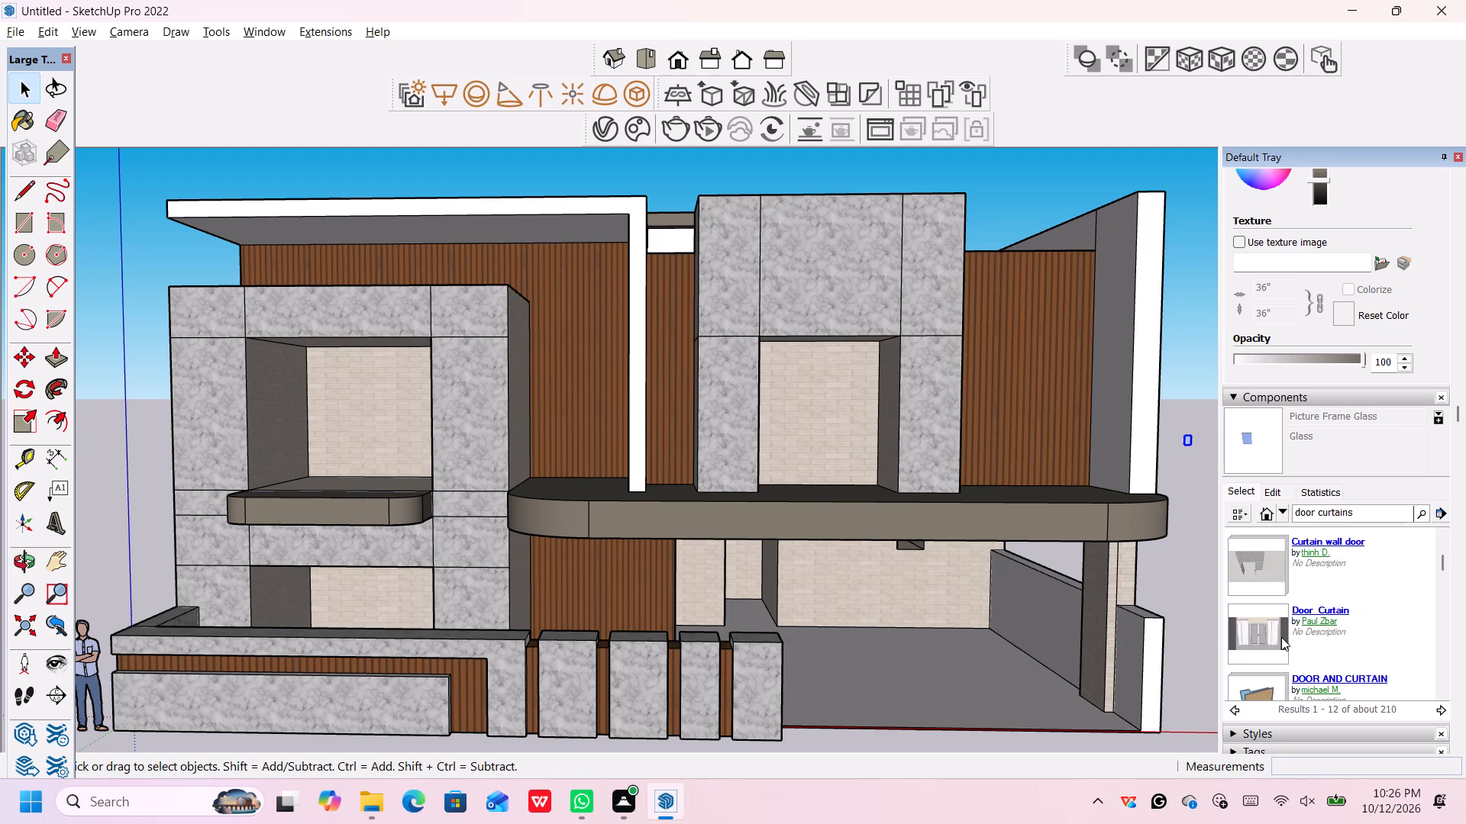
{"action": "scroll", "coordinate": [1281, 633], "scroll_direction": "down", "scroll_amount": 3}
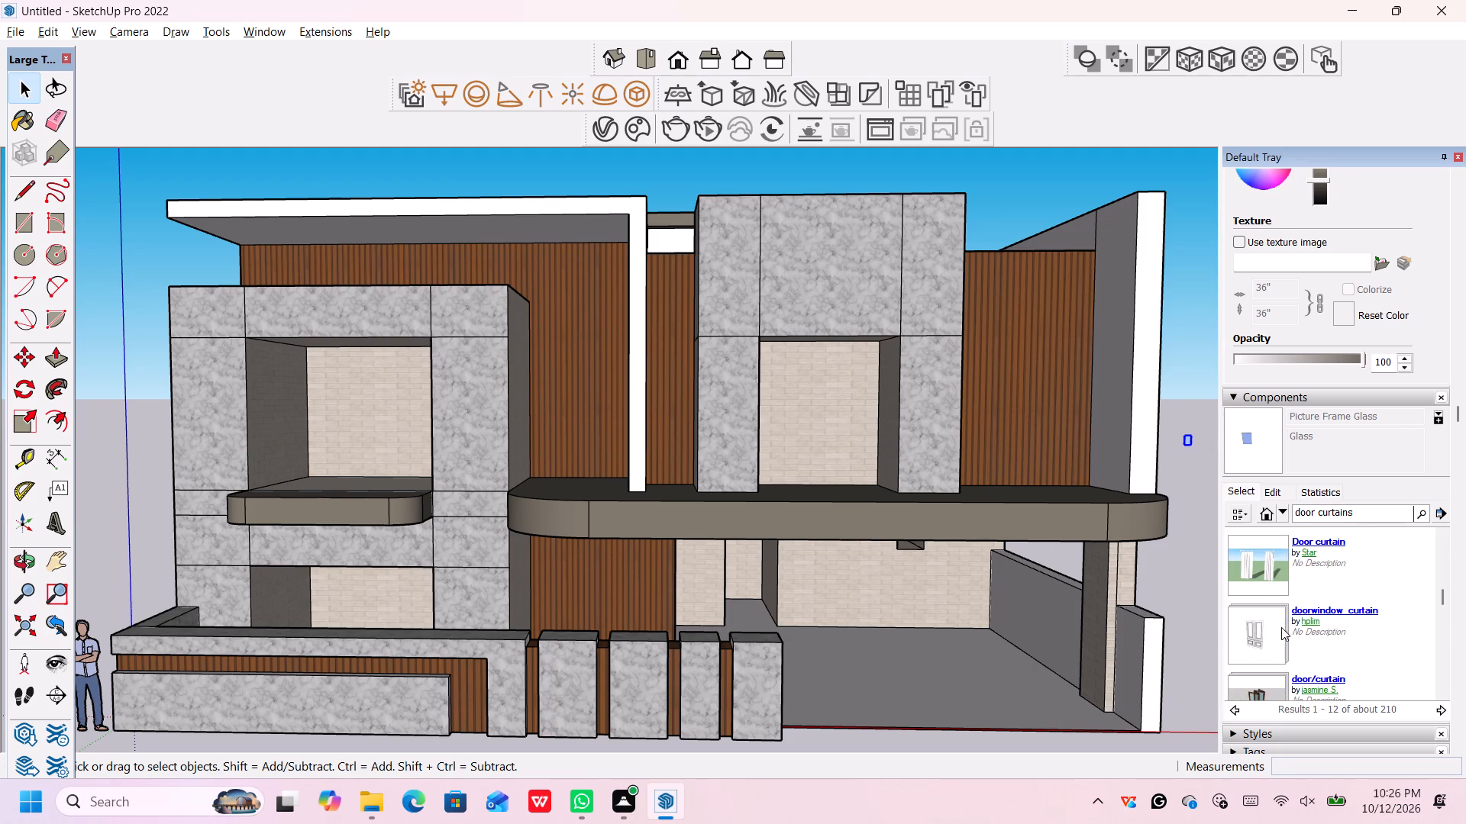
{"action": "scroll", "coordinate": [1271, 592], "scroll_direction": "down", "scroll_amount": 6}
{"action": "scroll", "coordinate": [1271, 592], "scroll_direction": "up", "scroll_amount": 5}
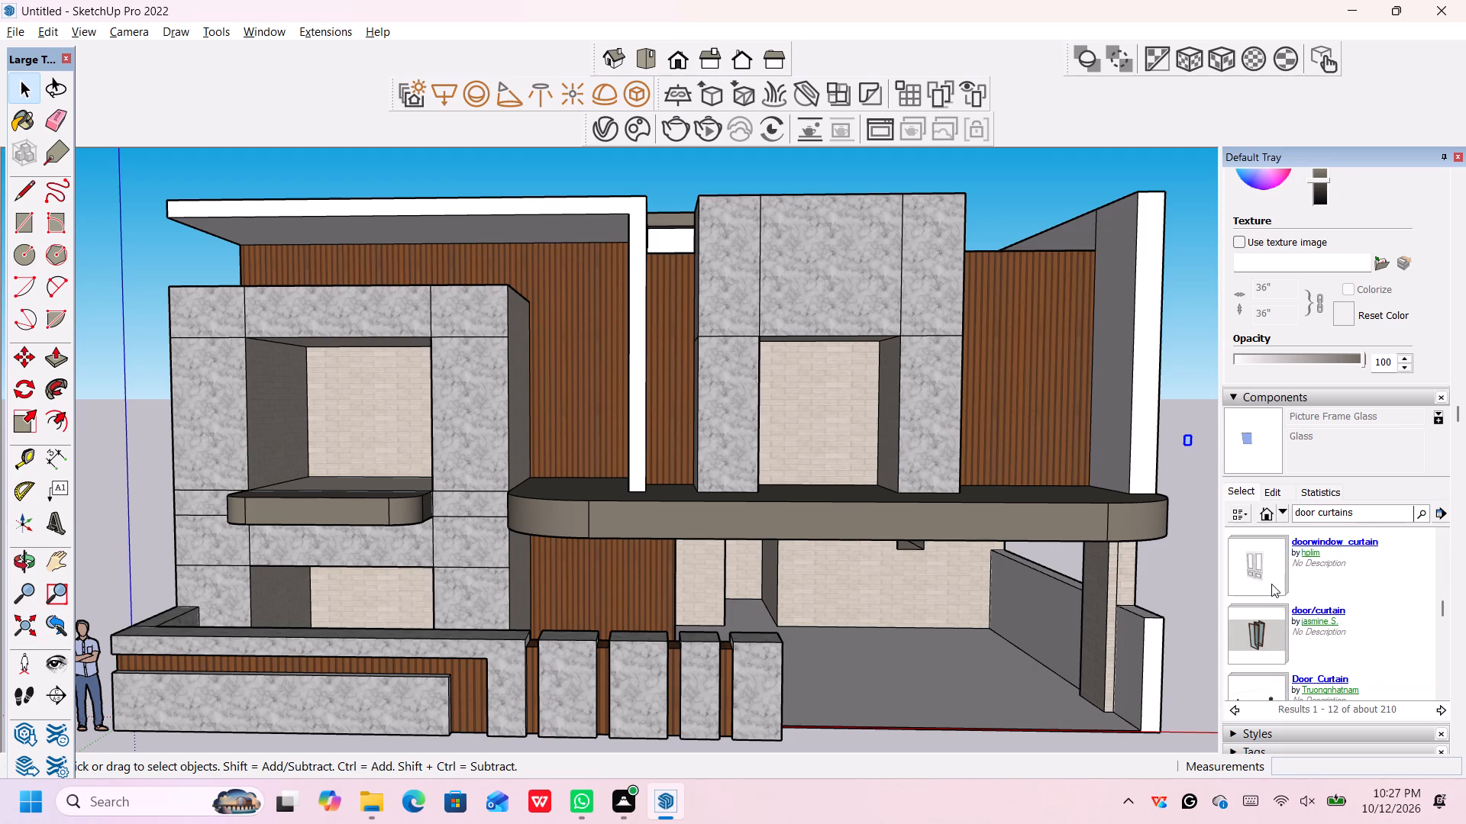
{"action": "scroll", "coordinate": [1271, 584], "scroll_direction": "up", "scroll_amount": 1}
Import the "Door curtain" component and place it on the ground beside the house.
{"action": "left_click", "coordinate": [1270, 564]}
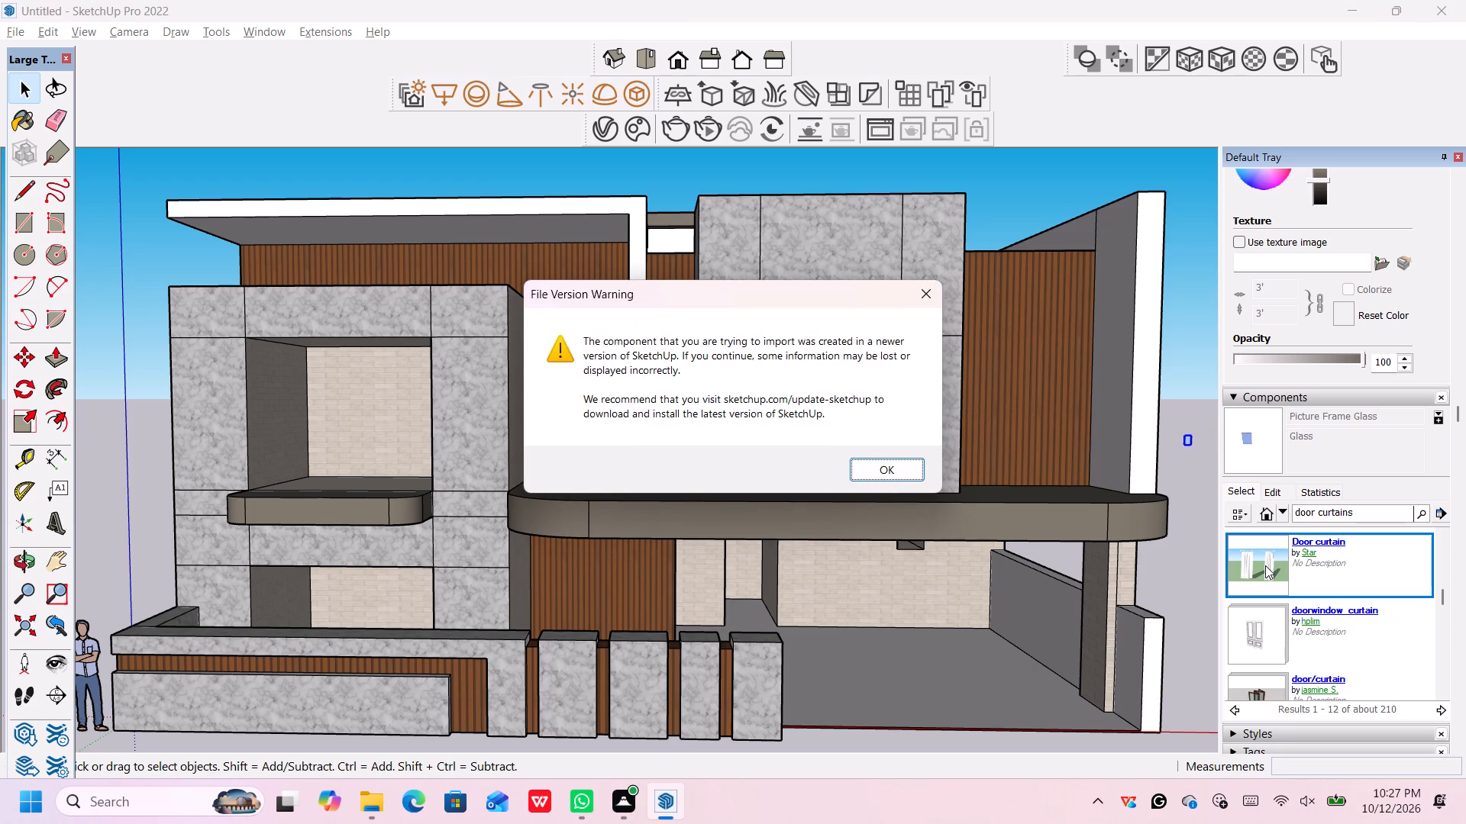
{"action": "left_click", "coordinate": [866, 474]}
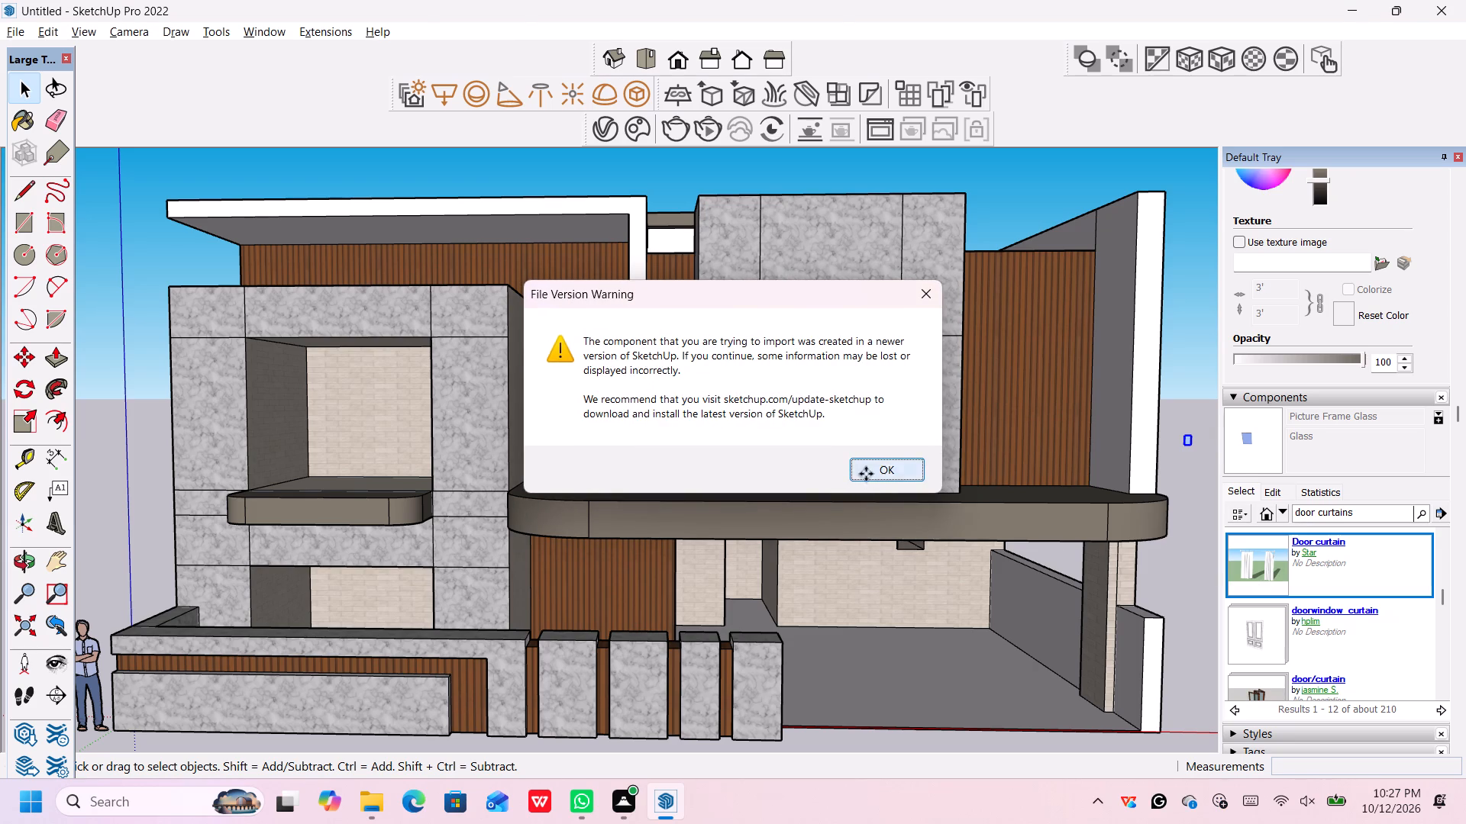
{"action": "scroll", "coordinate": [878, 460], "scroll_direction": "down", "scroll_amount": 5}
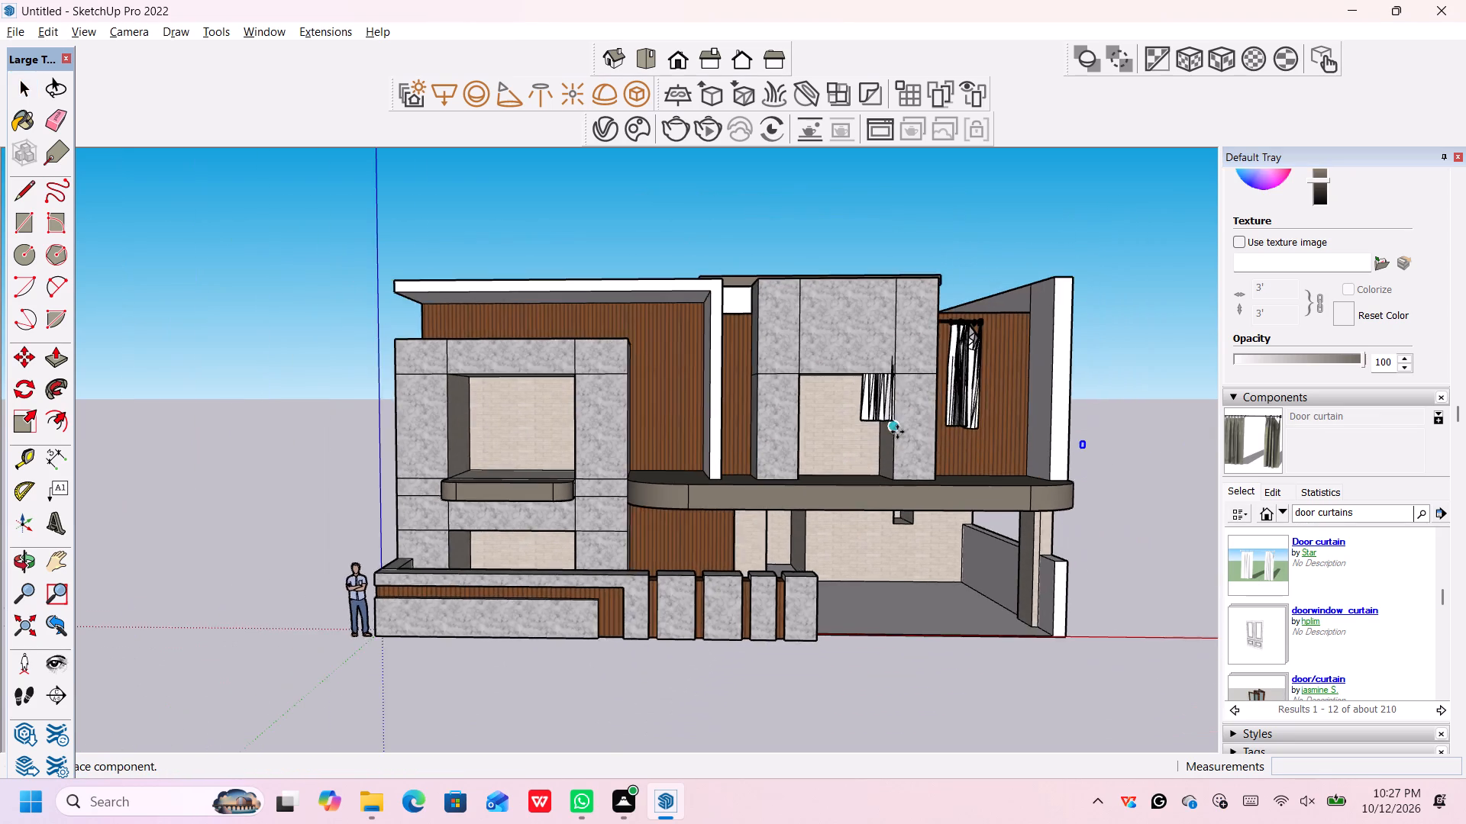
{"action": "scroll", "coordinate": [897, 432], "scroll_direction": "down", "scroll_amount": 6}
{"action": "left_click", "coordinate": [1053, 604]}
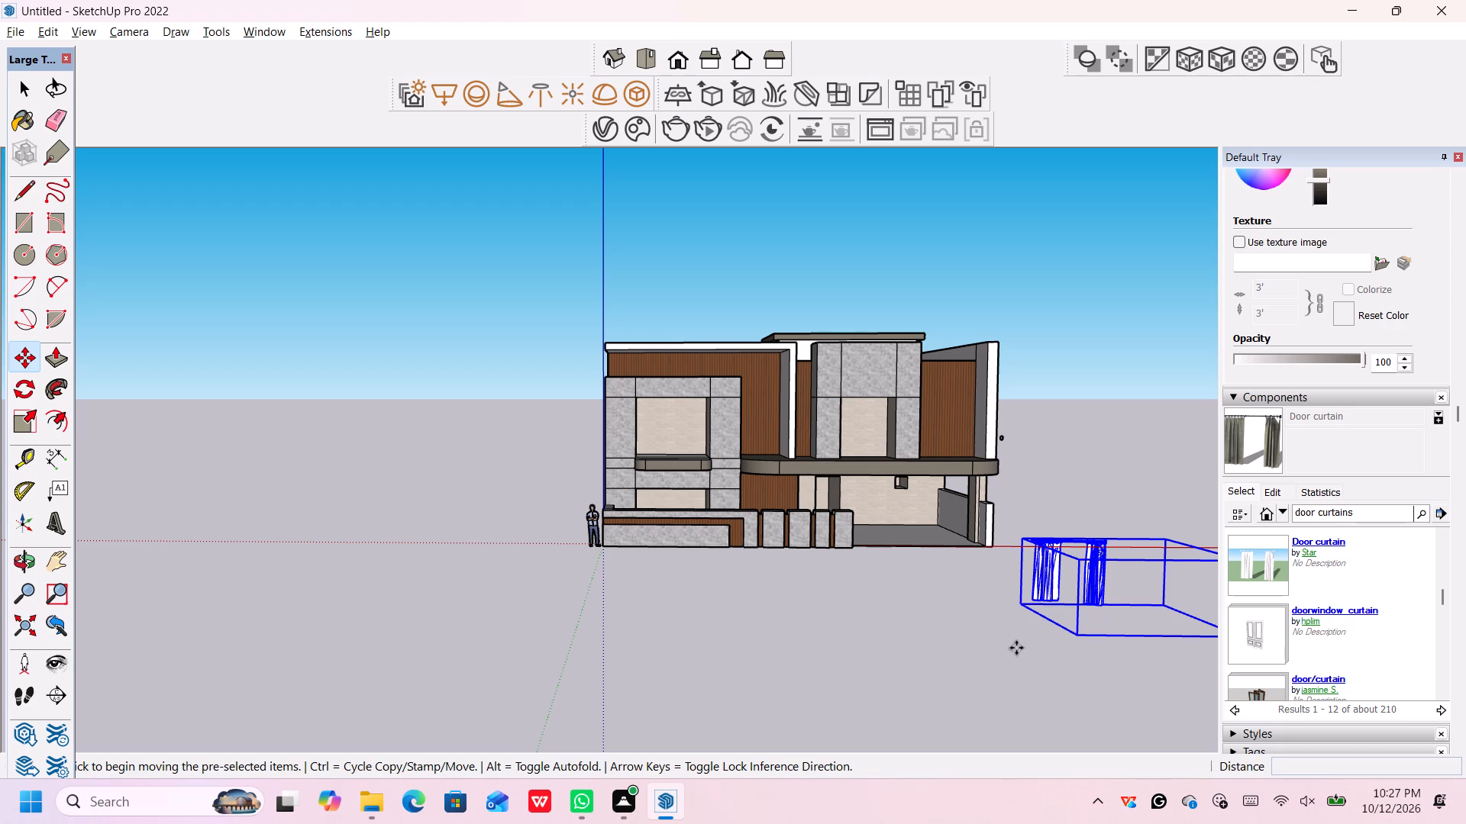
Explode the imported Door curtain component beside the house into loose geometry.
{"action": "scroll", "coordinate": [1103, 584], "scroll_direction": "up", "scroll_amount": 8}
{"action": "middle_click_drag", "start_coordinate": [1098, 576], "coordinate": [1102, 591]}
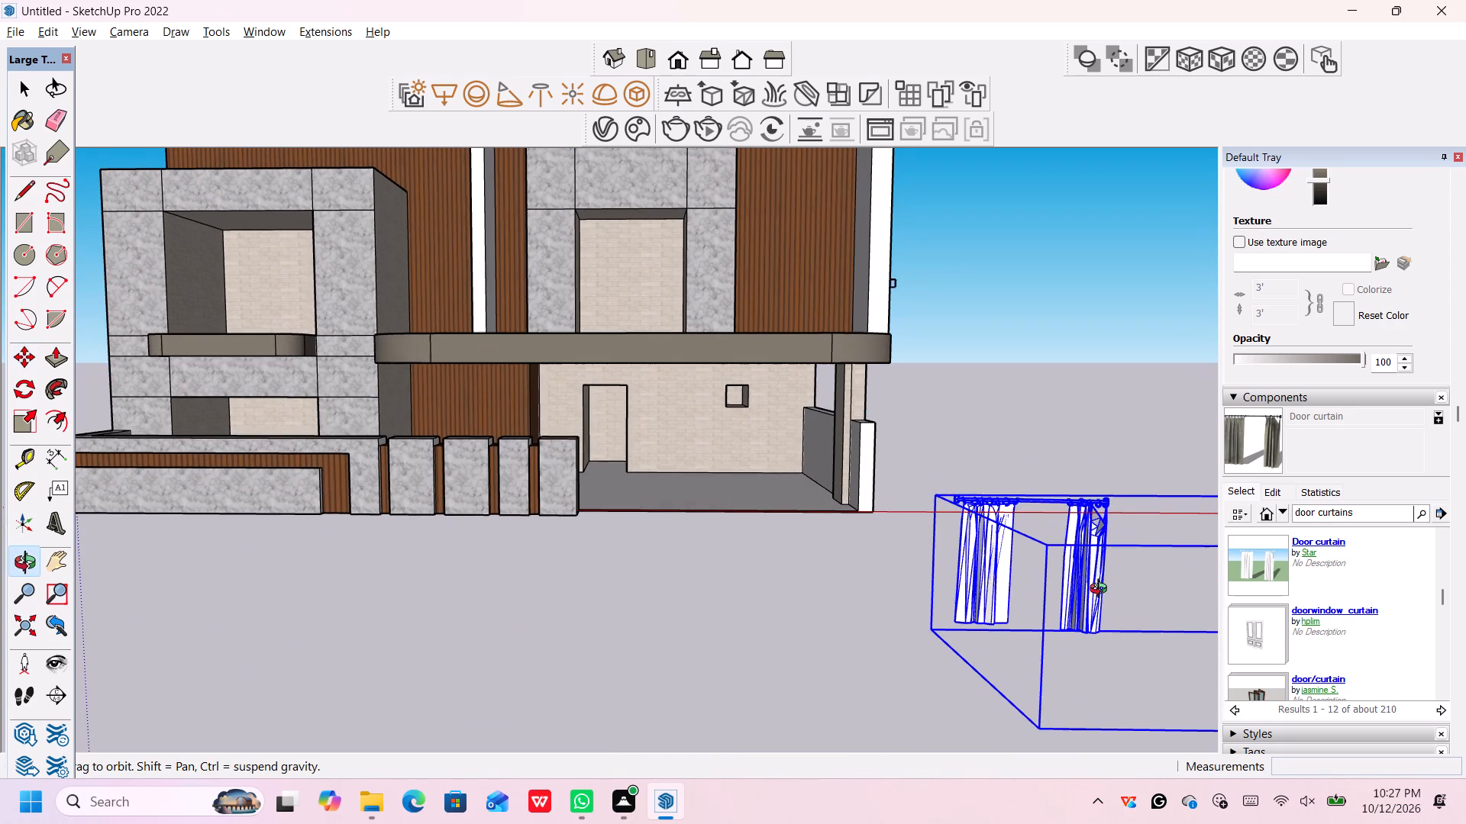
{"action": "middle_click_drag", "start_coordinate": [1102, 591], "coordinate": [1102, 590]}
{"action": "right_click", "coordinate": [1102, 589]}
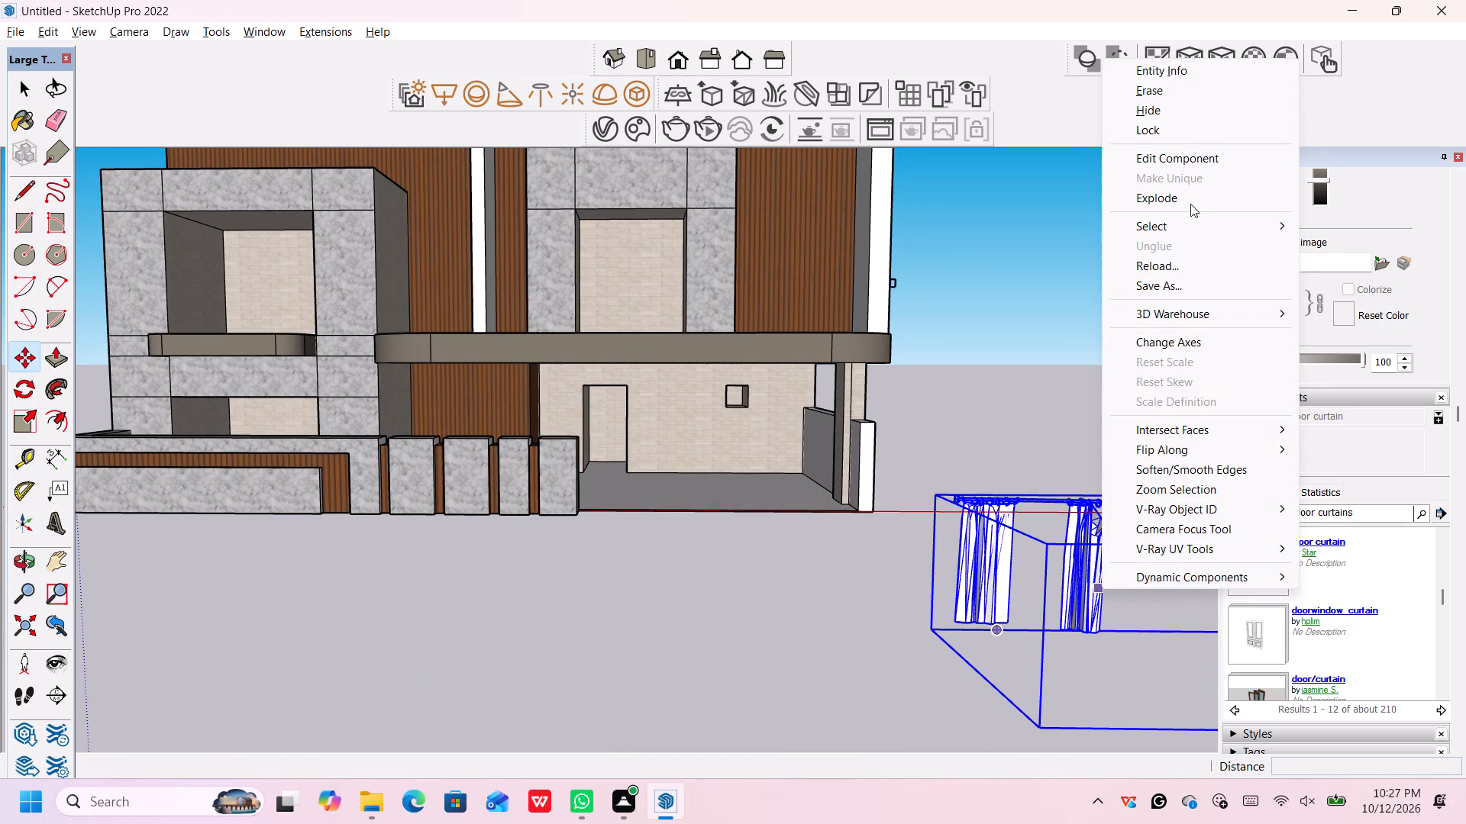
{"action": "left_click", "coordinate": [1190, 204]}
{"action": "scroll", "coordinate": [1090, 593], "scroll_direction": "up", "scroll_amount": 1}
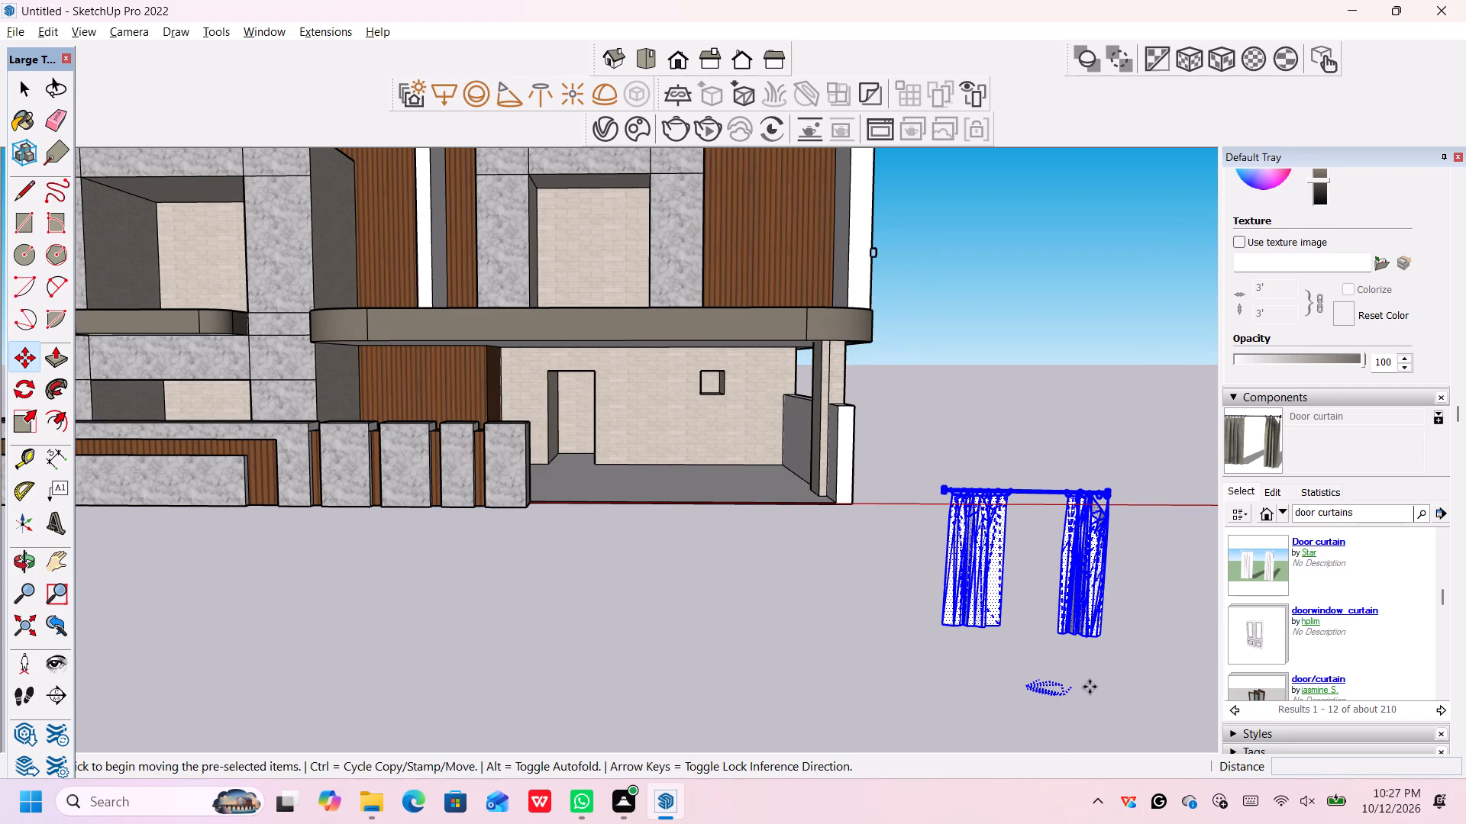
{"action": "left_click", "coordinate": [1090, 687]}
{"action": "left_click", "coordinate": [1084, 697]}
{"action": "left_click_drag", "start_coordinate": [1064, 683], "coordinate": [1045, 690]}
{"action": "key", "text": "space"}
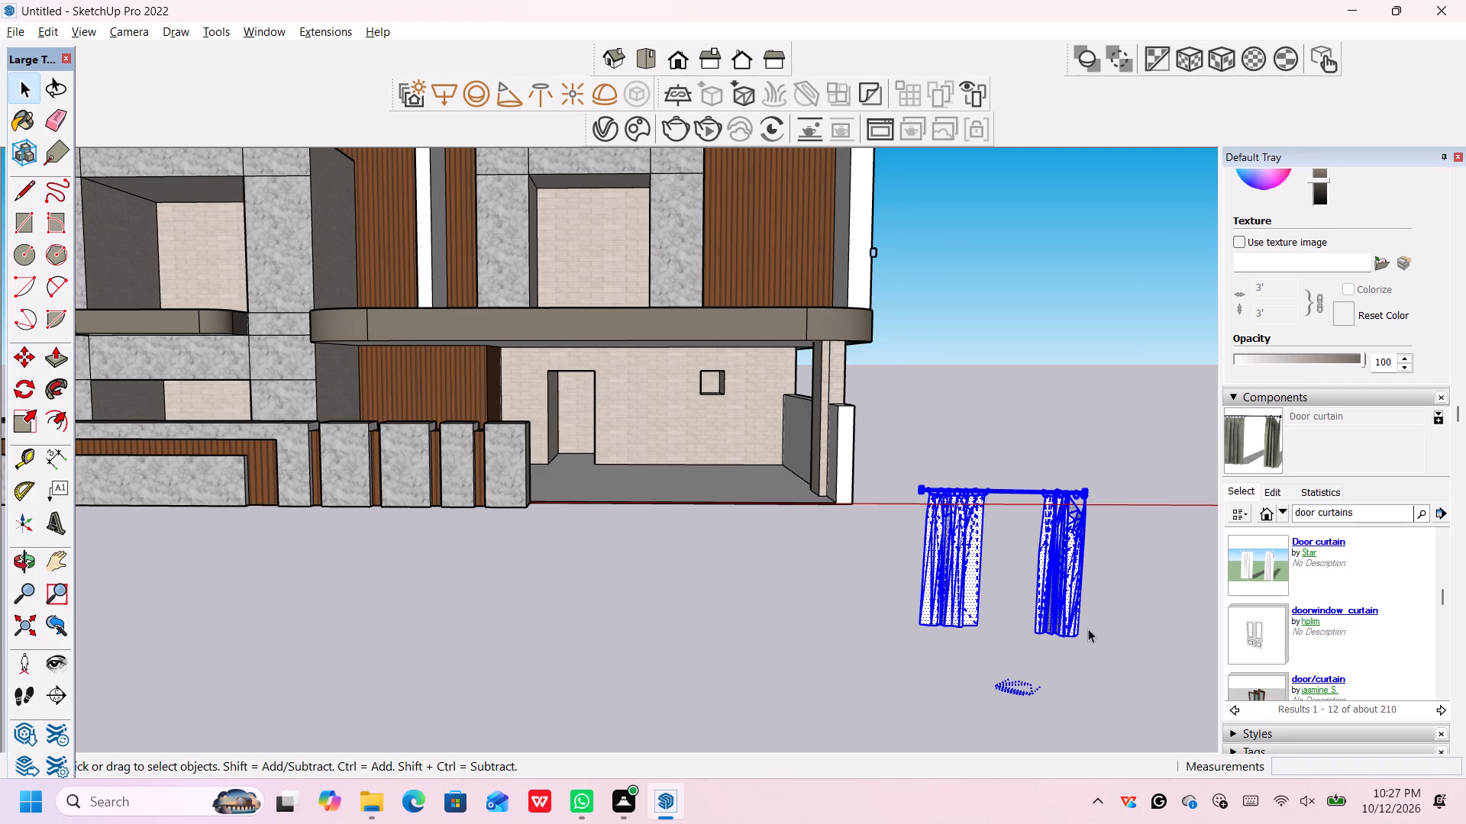
{"action": "left_click", "coordinate": [1070, 647]}
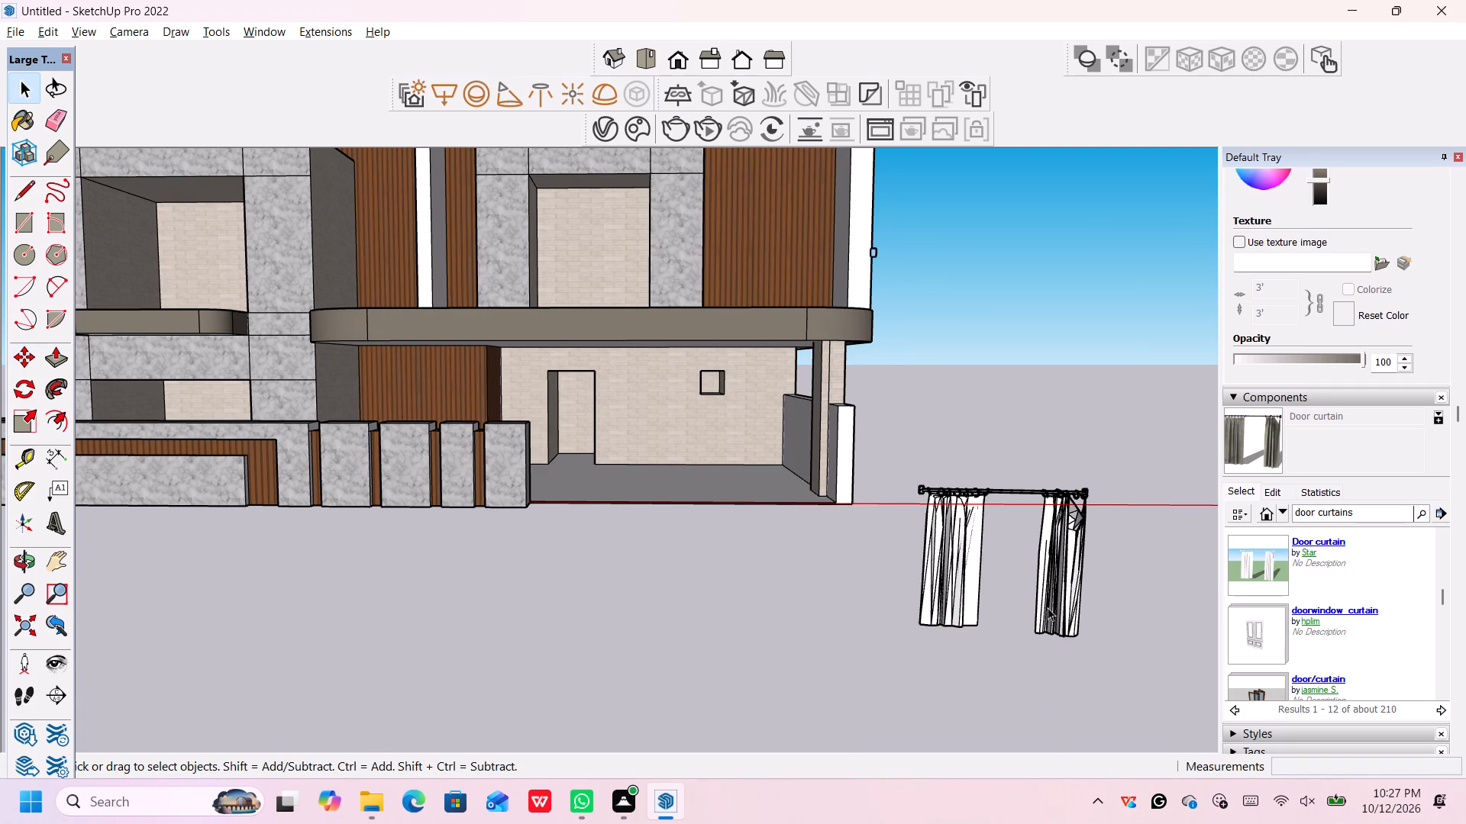
Select both curtain panels with their rod beside the house and make them a single group.
{"action": "scroll", "coordinate": [1061, 587], "scroll_direction": "down", "scroll_amount": 4}
{"action": "scroll", "coordinate": [1069, 578], "scroll_direction": "up", "scroll_amount": 4}
{"action": "left_click", "coordinate": [1058, 536]}
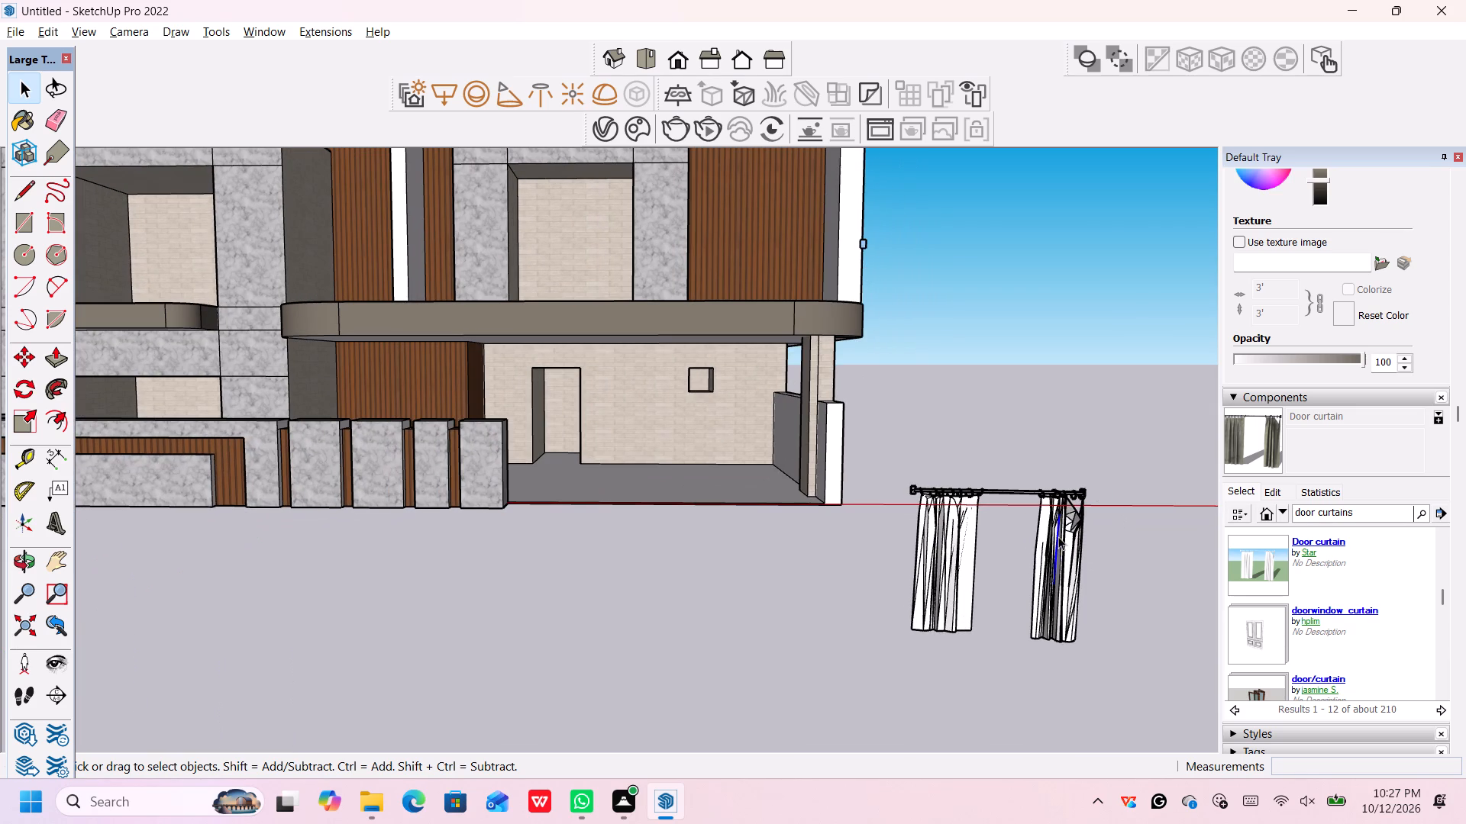
{"action": "left_click_drag", "start_coordinate": [1107, 478], "coordinate": [872, 675]}
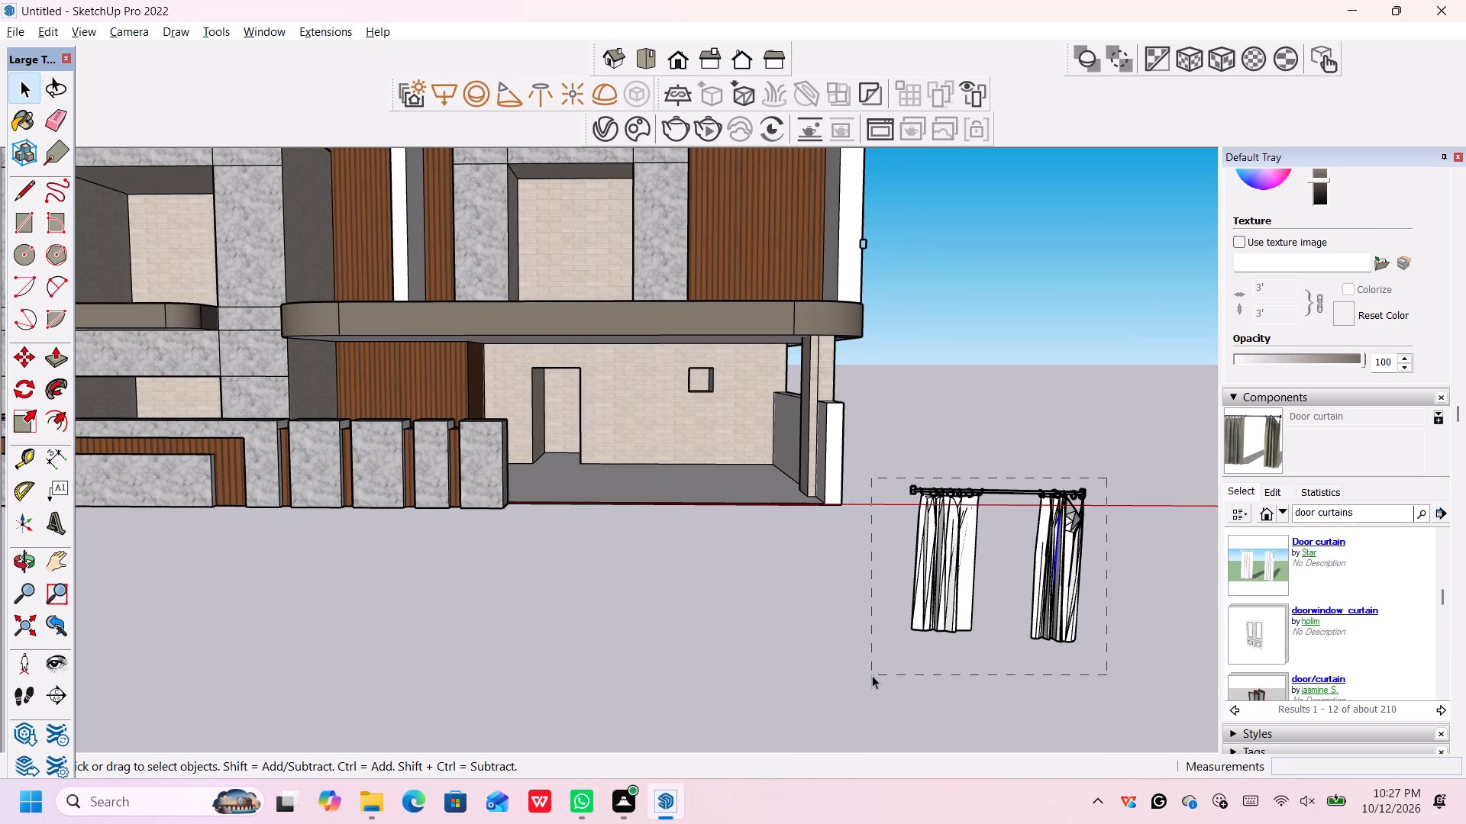
{"action": "left_click_drag", "start_coordinate": [872, 675], "coordinate": [872, 669]}
{"action": "right_click", "coordinate": [924, 574]}
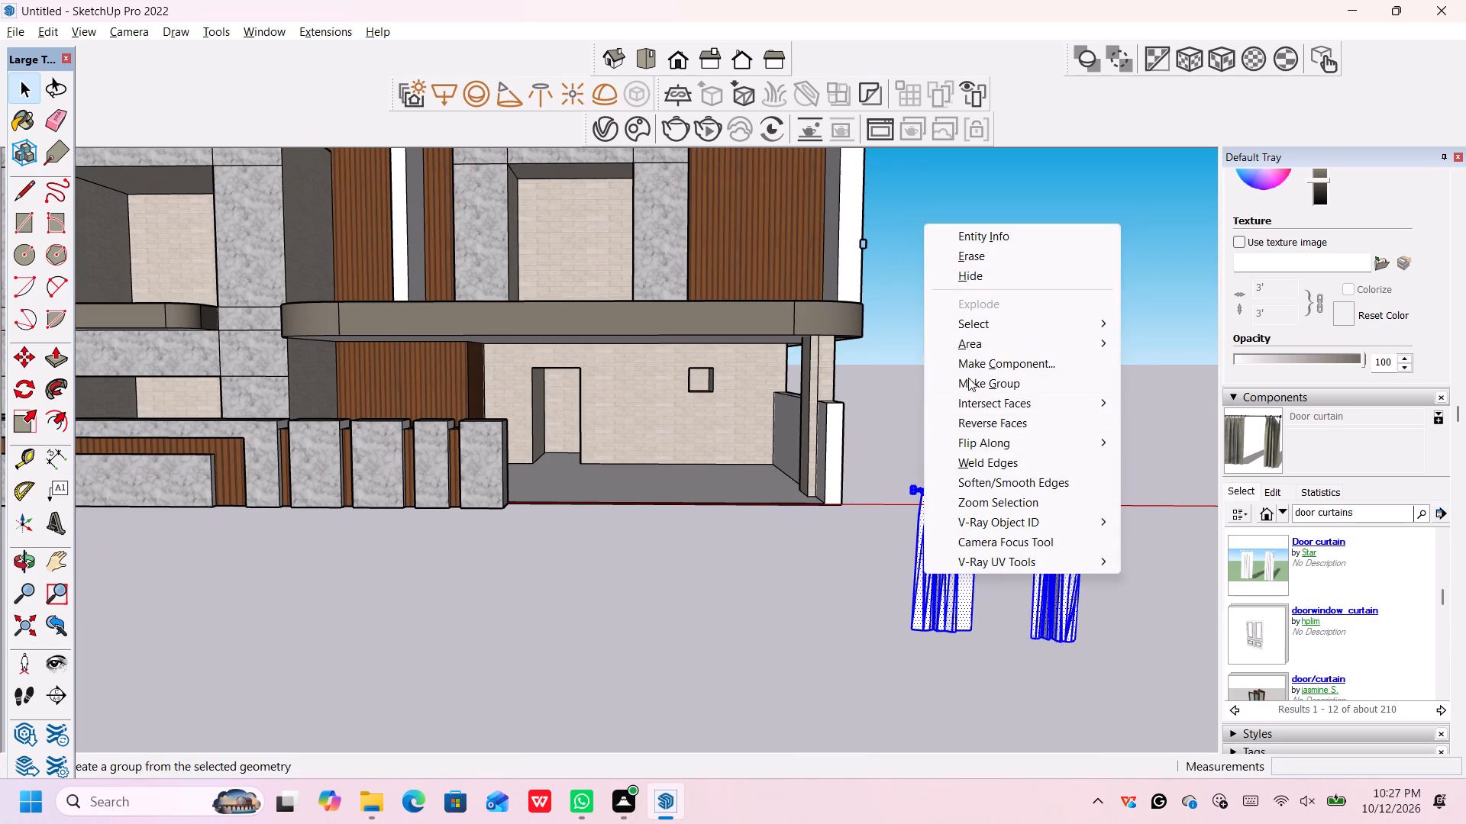
{"action": "left_click", "coordinate": [977, 379]}
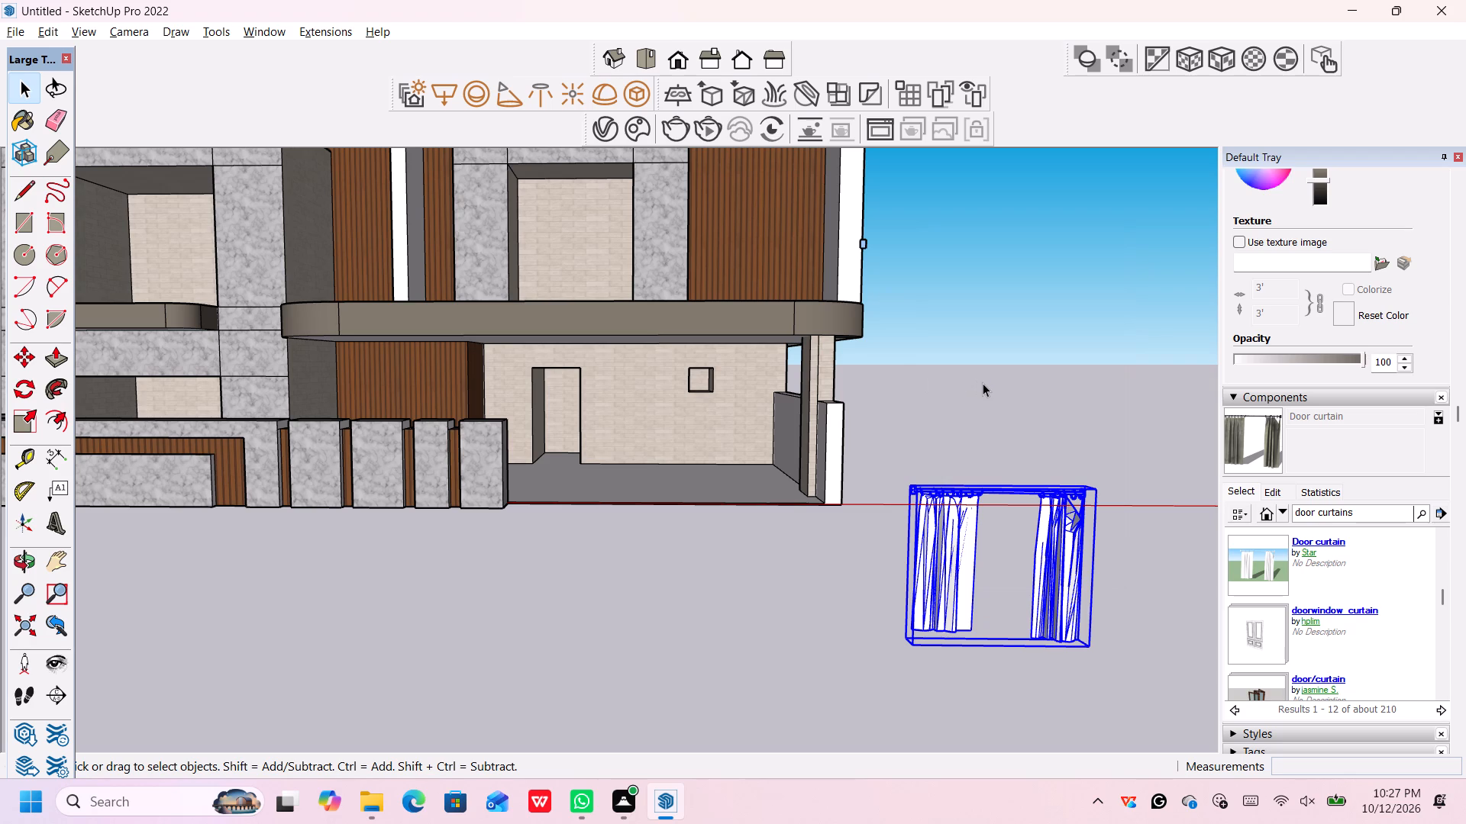
Scale the curtain group down uniformly from its upper corner.
{"action": "scroll", "coordinate": [1013, 482], "scroll_direction": "down", "scroll_amount": 5}
{"action": "middle_click_drag", "start_coordinate": [1015, 486], "coordinate": [1024, 504]}
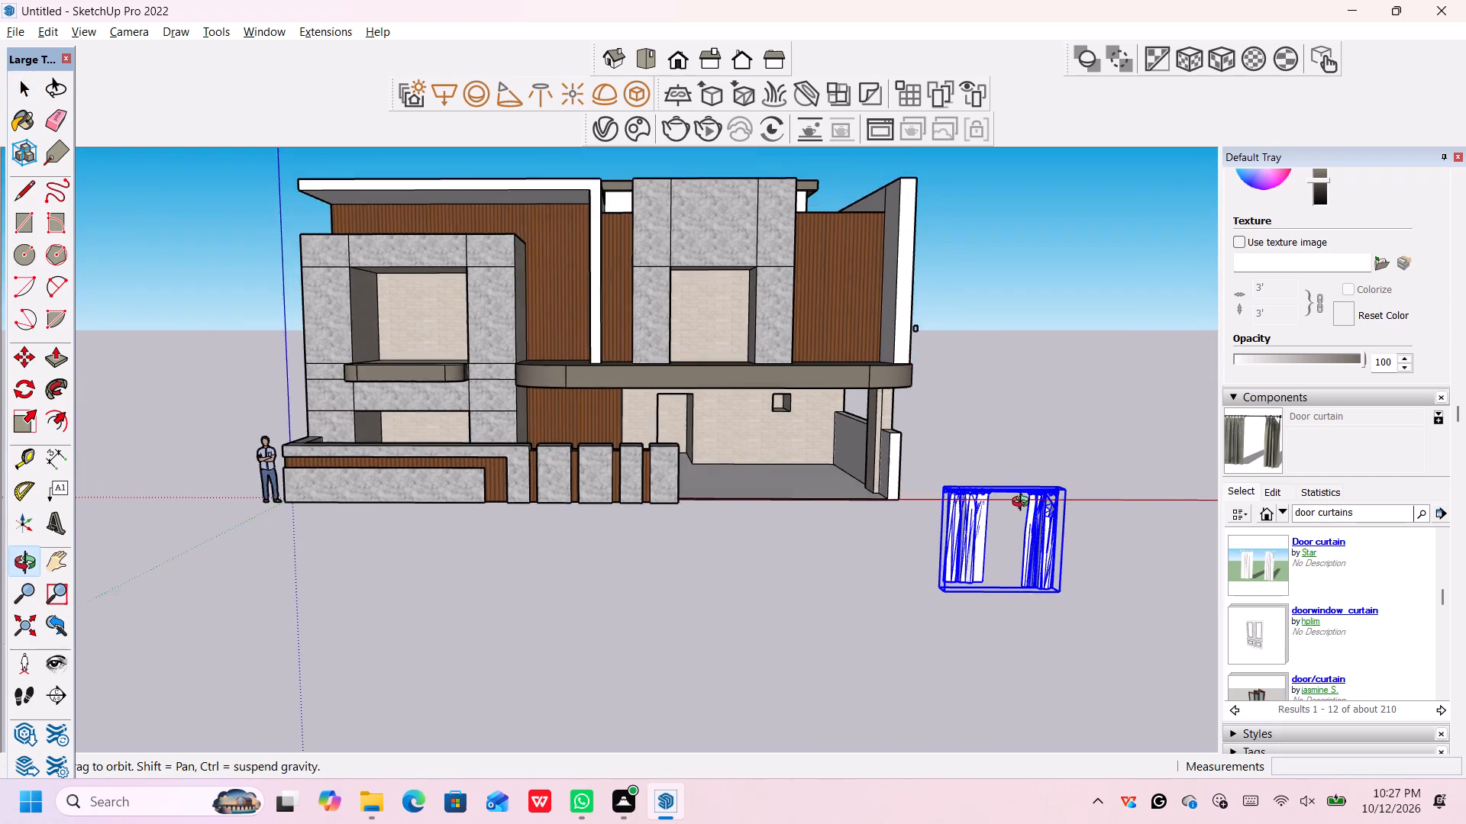
{"action": "middle_click_drag", "start_coordinate": [1024, 504], "coordinate": [1005, 487]}
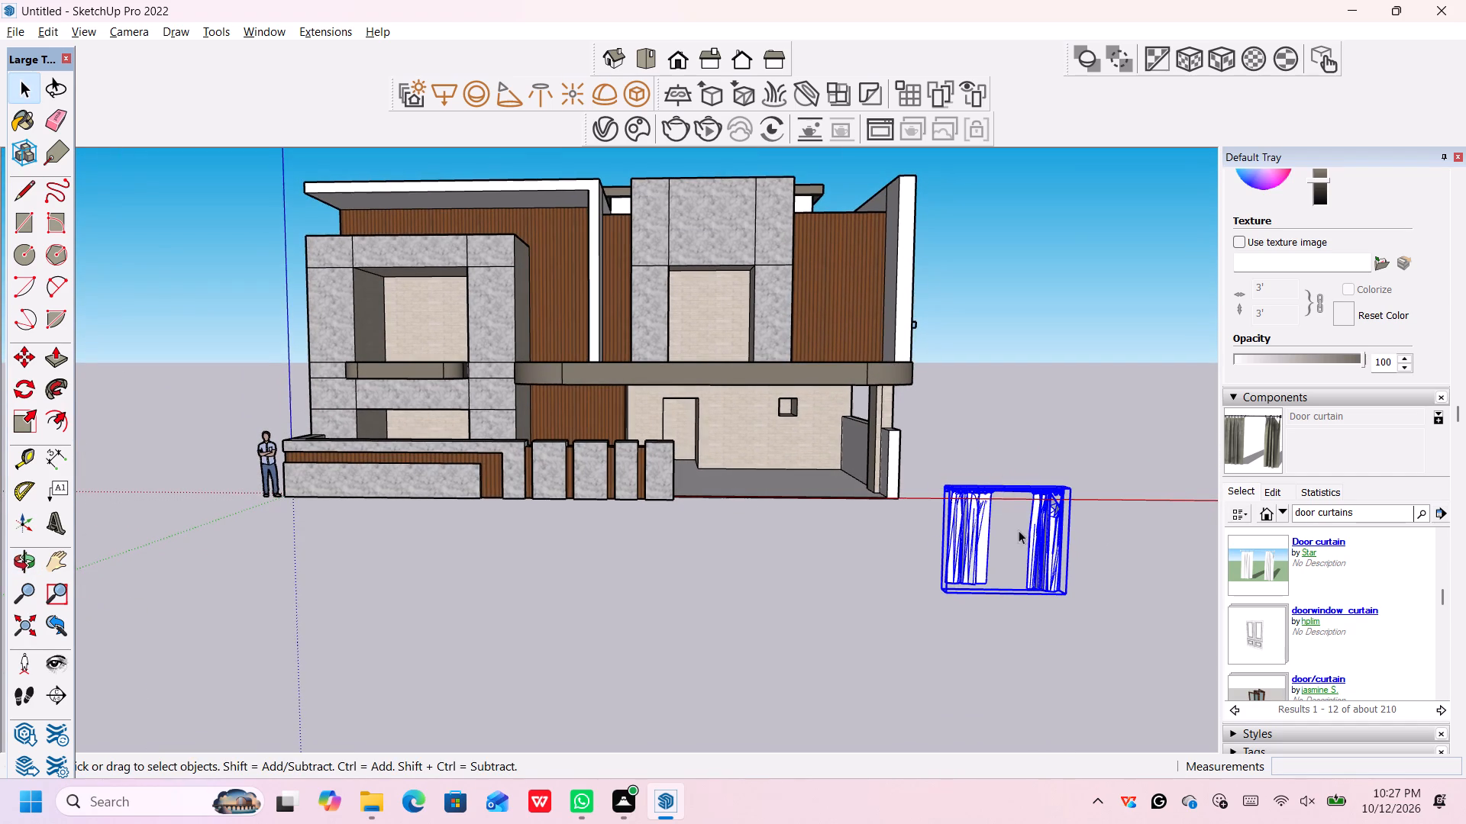
{"action": "middle_click_drag", "start_coordinate": [1016, 529], "coordinate": [978, 502]}
{"action": "scroll", "coordinate": [981, 511], "scroll_direction": "up", "scroll_amount": 2}
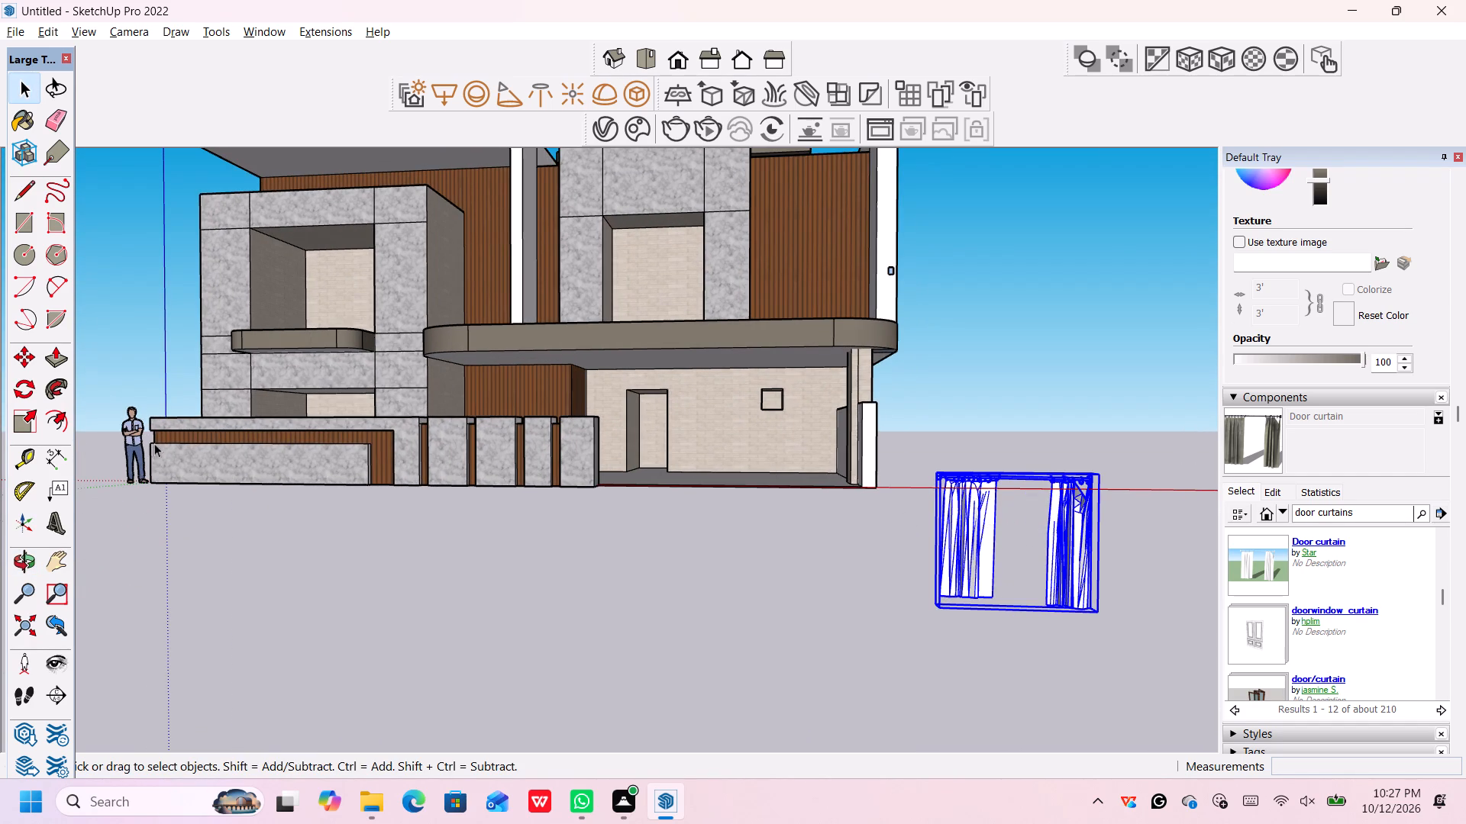
{"action": "left_click", "coordinate": [28, 425]}
{"action": "scroll", "coordinate": [1115, 465], "scroll_direction": "up", "scroll_amount": 4}
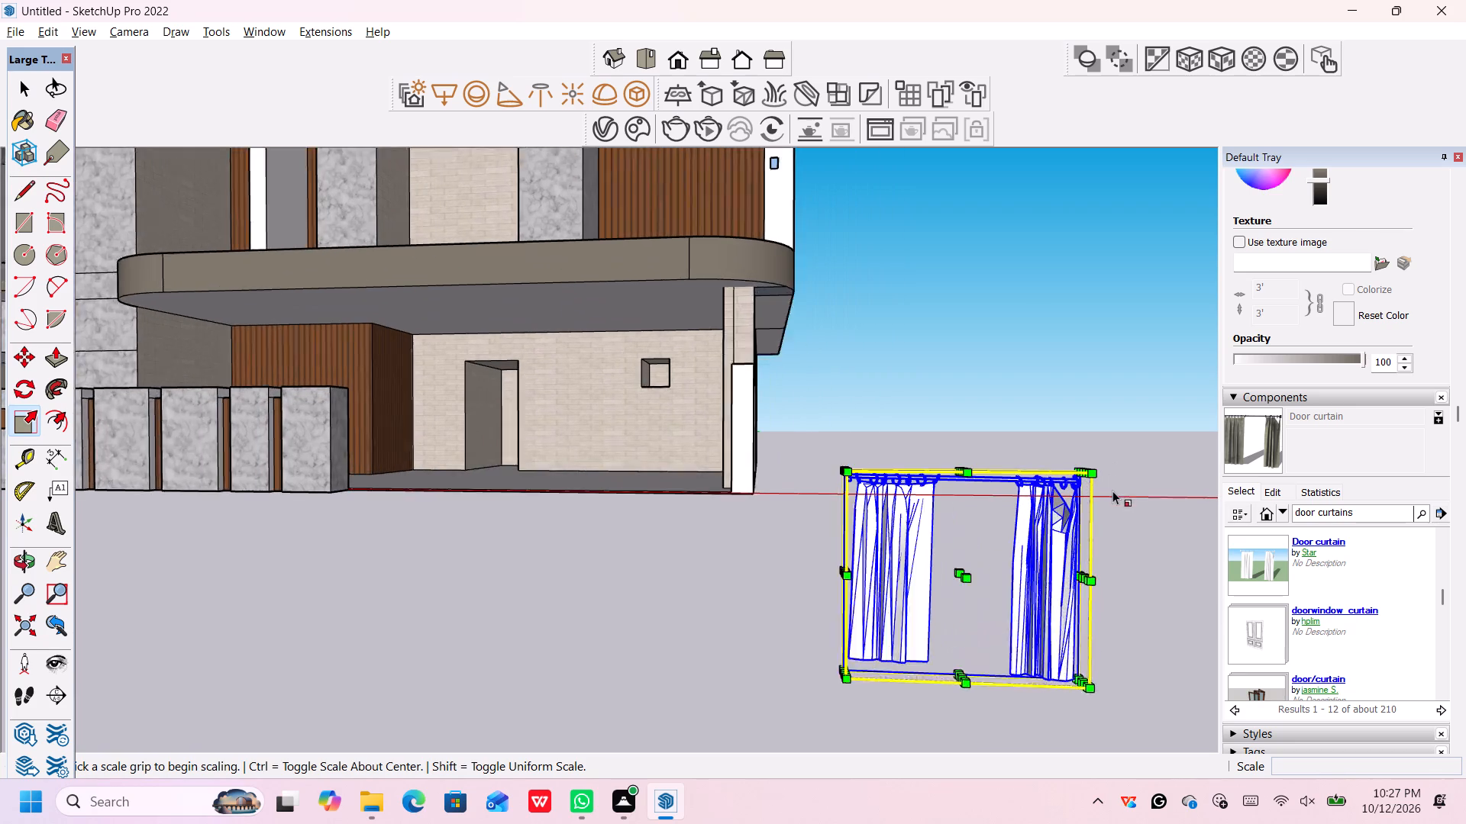
{"action": "scroll", "coordinate": [1112, 491], "scroll_direction": "up", "scroll_amount": 2}
{"action": "middle_click_drag", "start_coordinate": [1038, 491], "coordinate": [1018, 611]}
{"action": "scroll", "coordinate": [1018, 611], "scroll_direction": "up", "scroll_amount": 4}
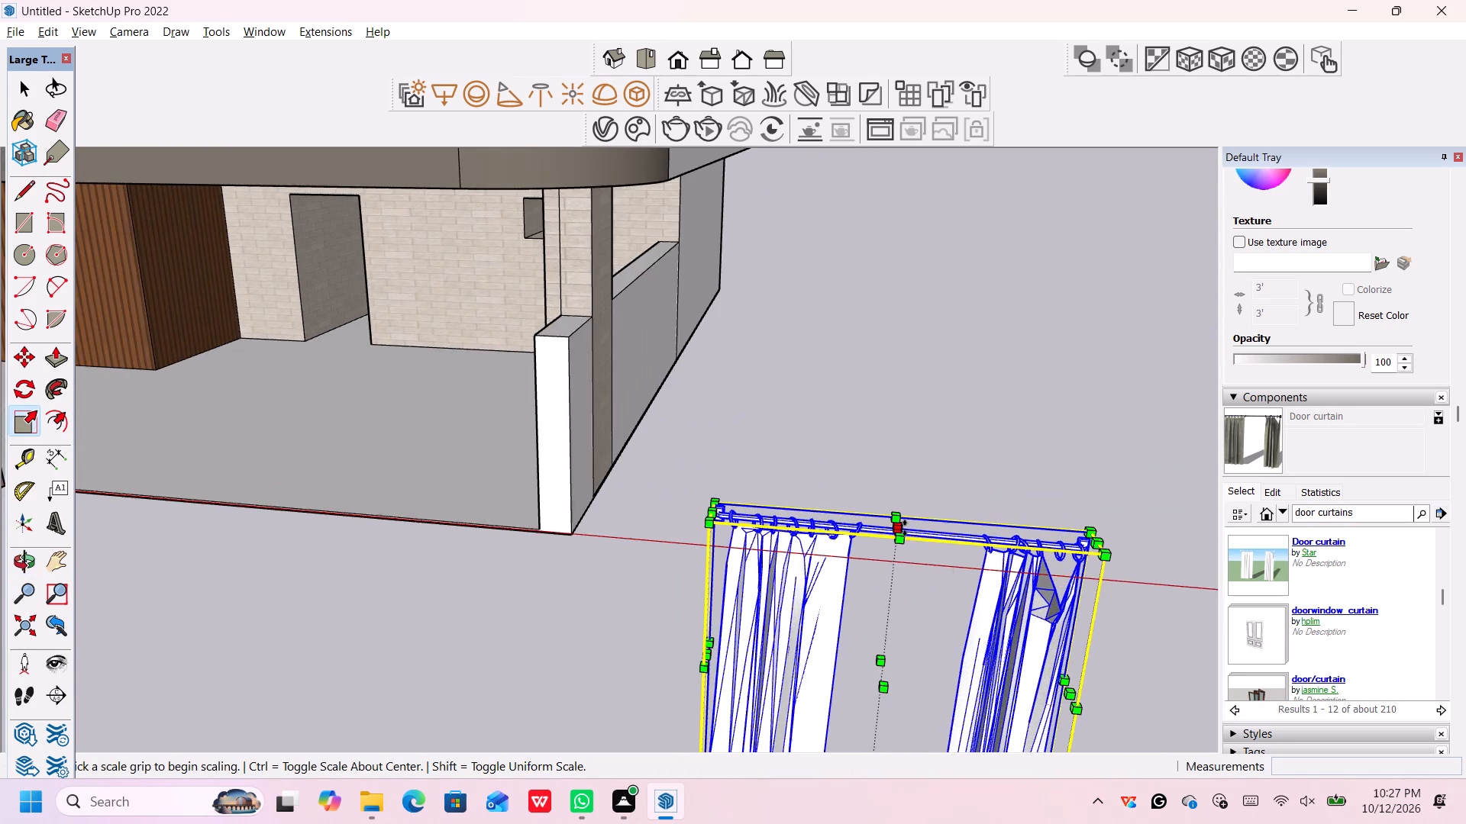
{"action": "scroll", "coordinate": [905, 528], "scroll_direction": "up", "scroll_amount": 4}
{"action": "scroll", "coordinate": [1093, 544], "scroll_direction": "down", "scroll_amount": 5}
{"action": "scroll", "coordinate": [1116, 536], "scroll_direction": "up", "scroll_amount": 1}
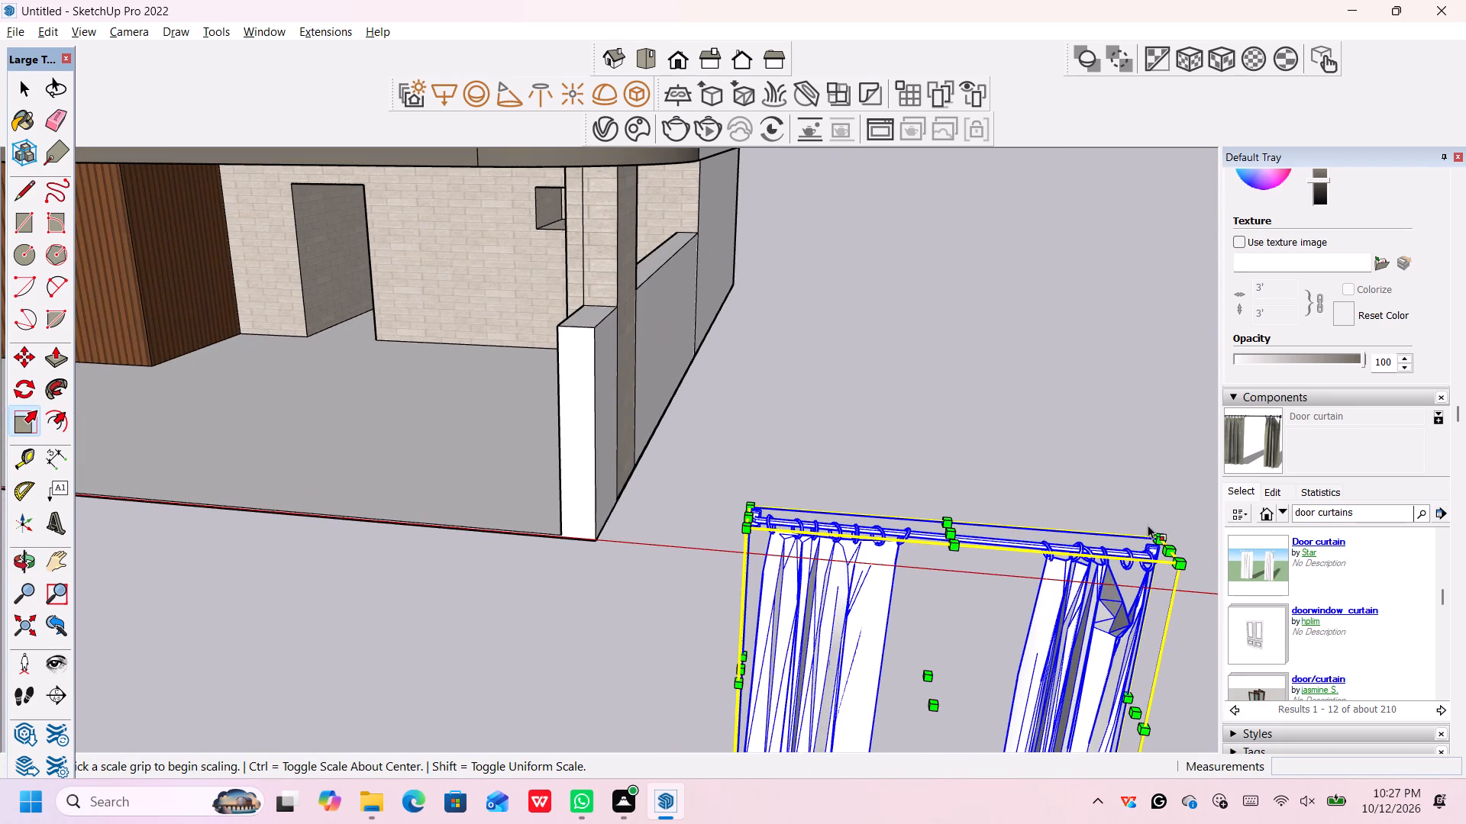
{"action": "left_click", "coordinate": [1159, 536]}
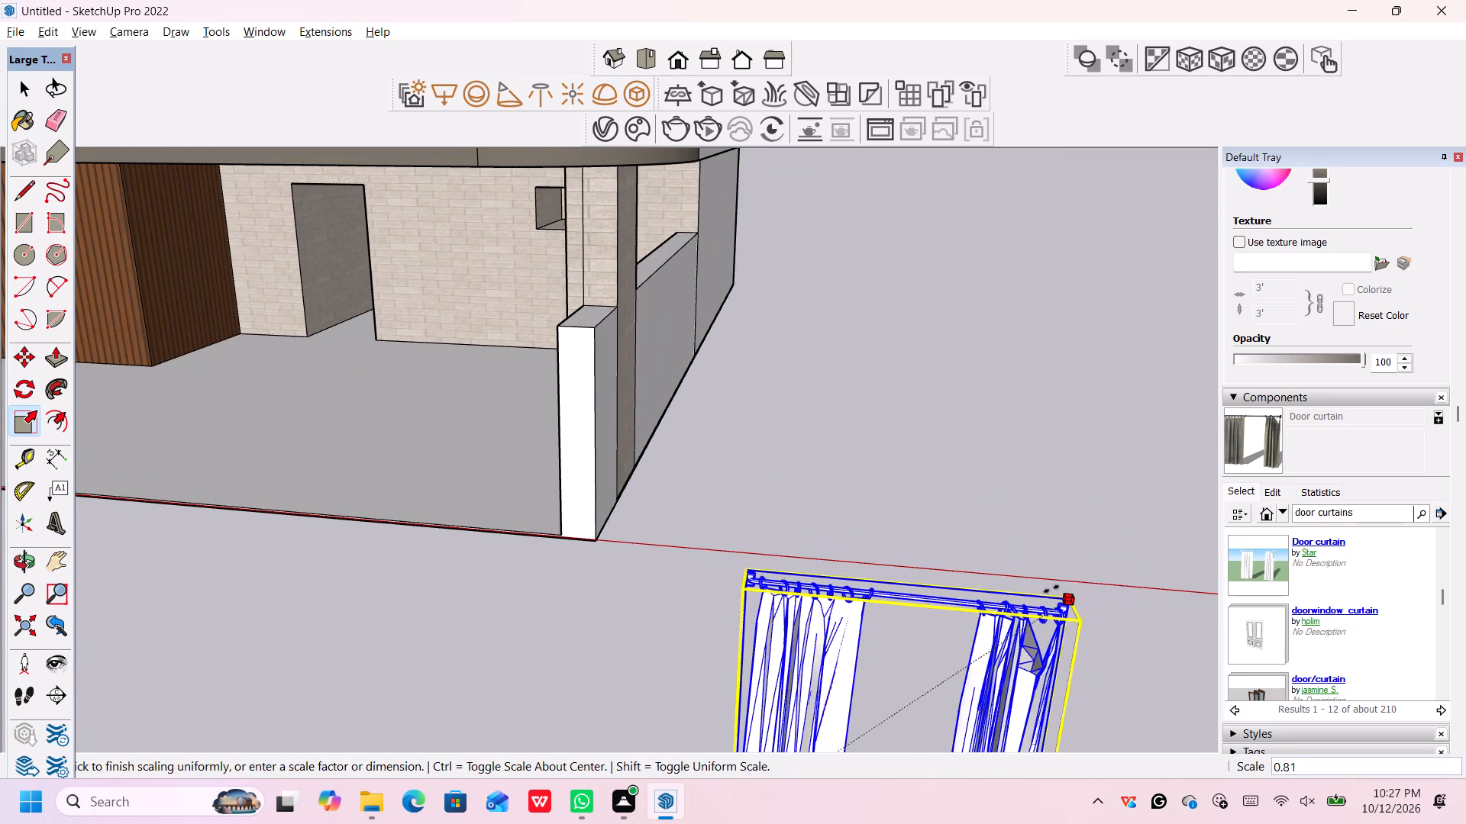
{"action": "left_click", "coordinate": [967, 654]}
Examine the scaled curtain group's size against the house's door and window openings from several angles.
{"action": "scroll", "coordinate": [1053, 579], "scroll_direction": "down", "scroll_amount": 8}
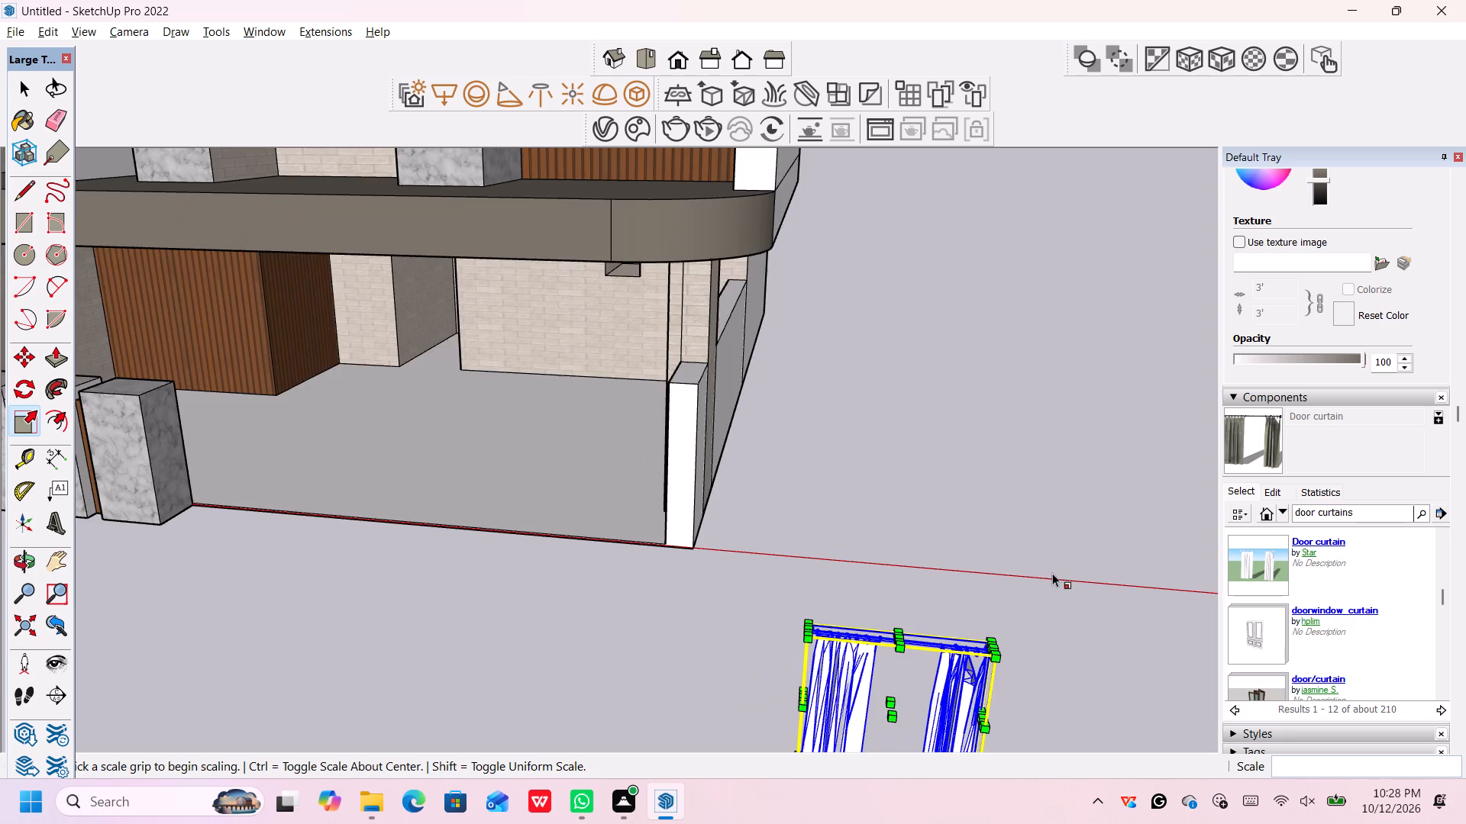
{"action": "scroll", "coordinate": [1052, 573], "scroll_direction": "down", "scroll_amount": 12}
{"action": "middle_click_drag", "start_coordinate": [1082, 649], "coordinate": [1074, 600]}
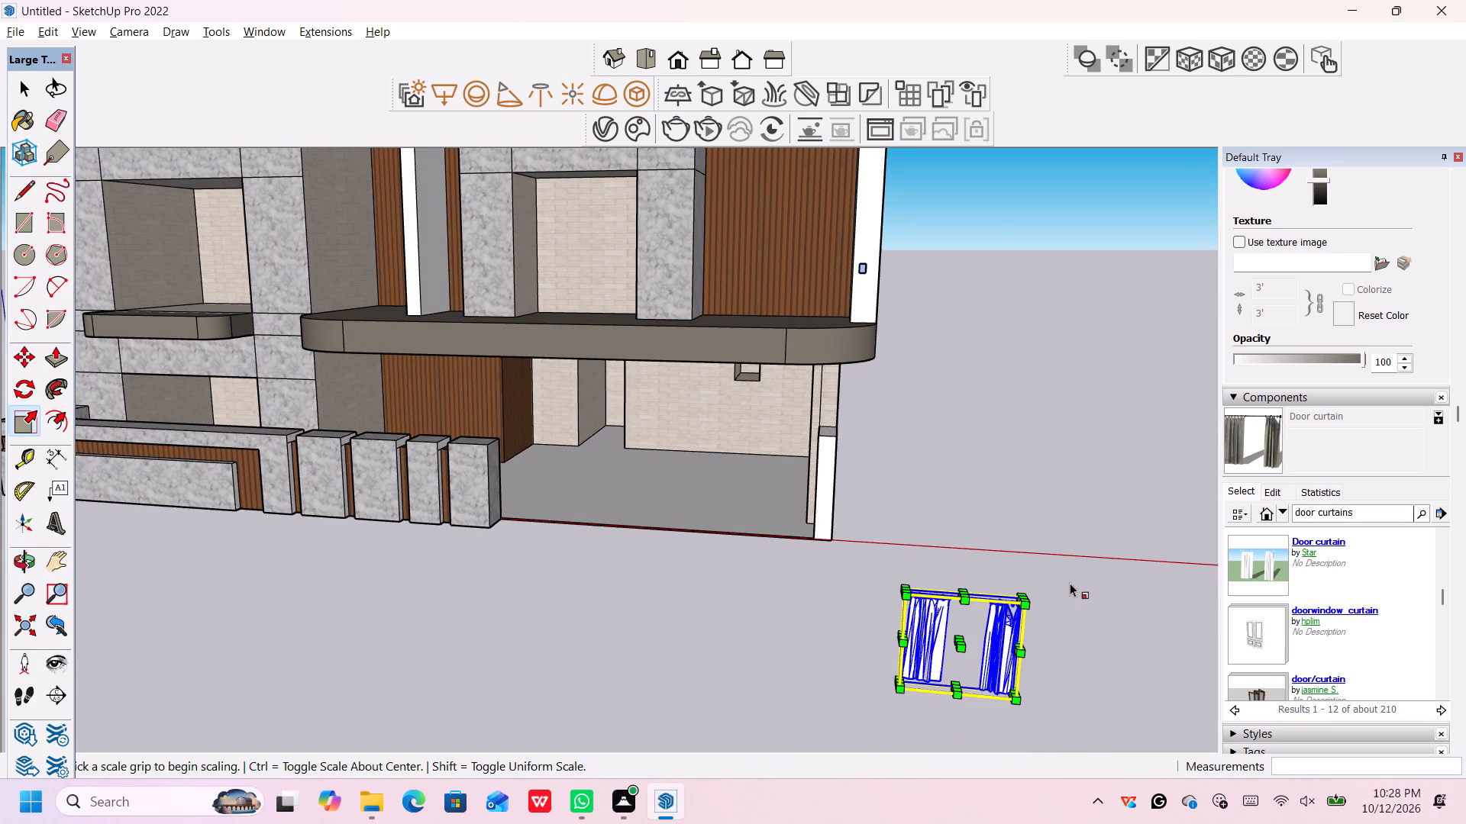
{"action": "scroll", "coordinate": [1048, 564], "scroll_direction": "down", "scroll_amount": 3}
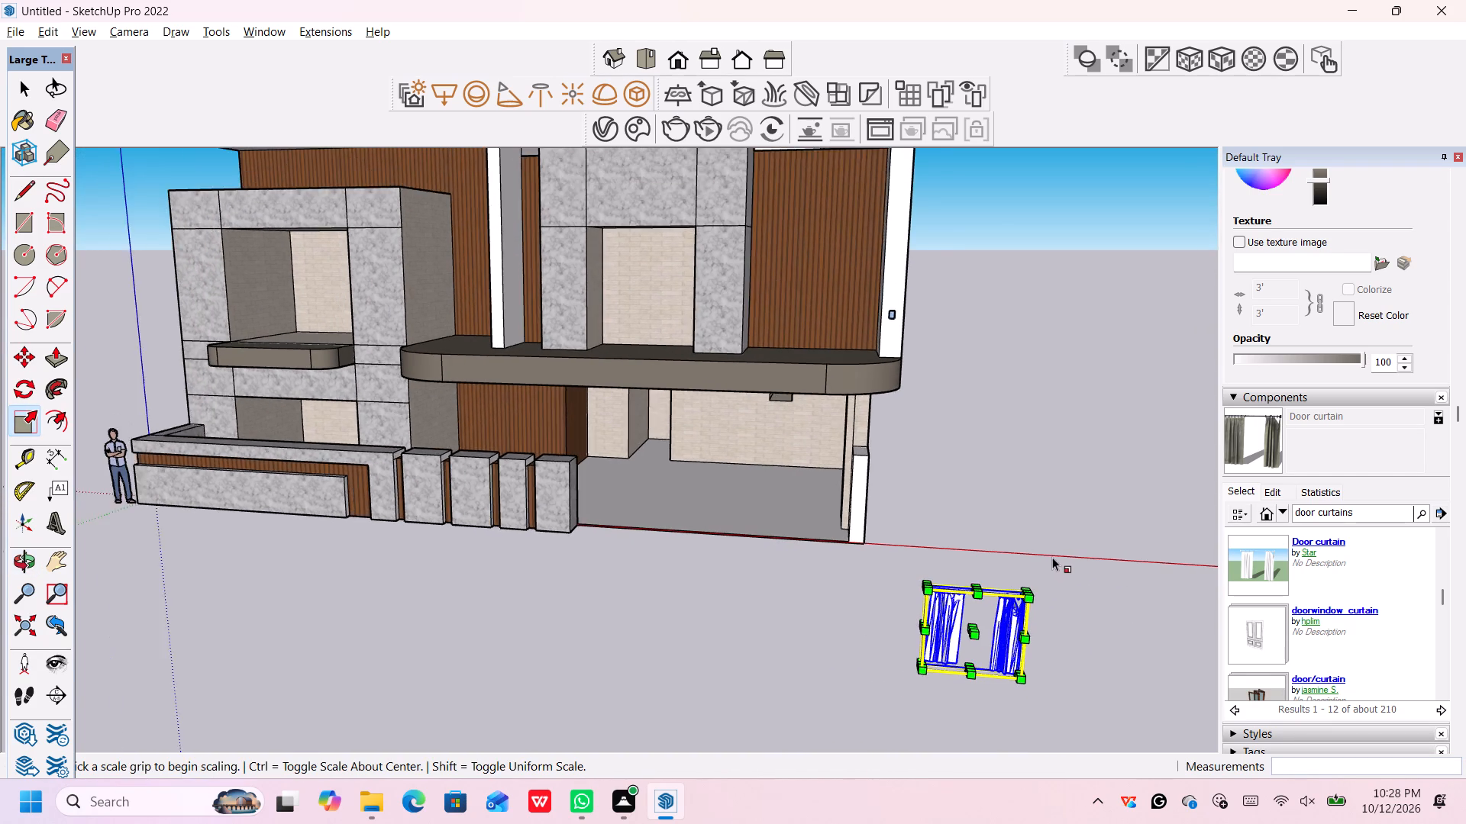
{"action": "scroll", "coordinate": [1052, 557], "scroll_direction": "down", "scroll_amount": 2}
{"action": "scroll", "coordinate": [948, 587], "scroll_direction": "up", "scroll_amount": 1}
{"action": "middle_click_drag", "start_coordinate": [885, 570], "coordinate": [530, 426]}
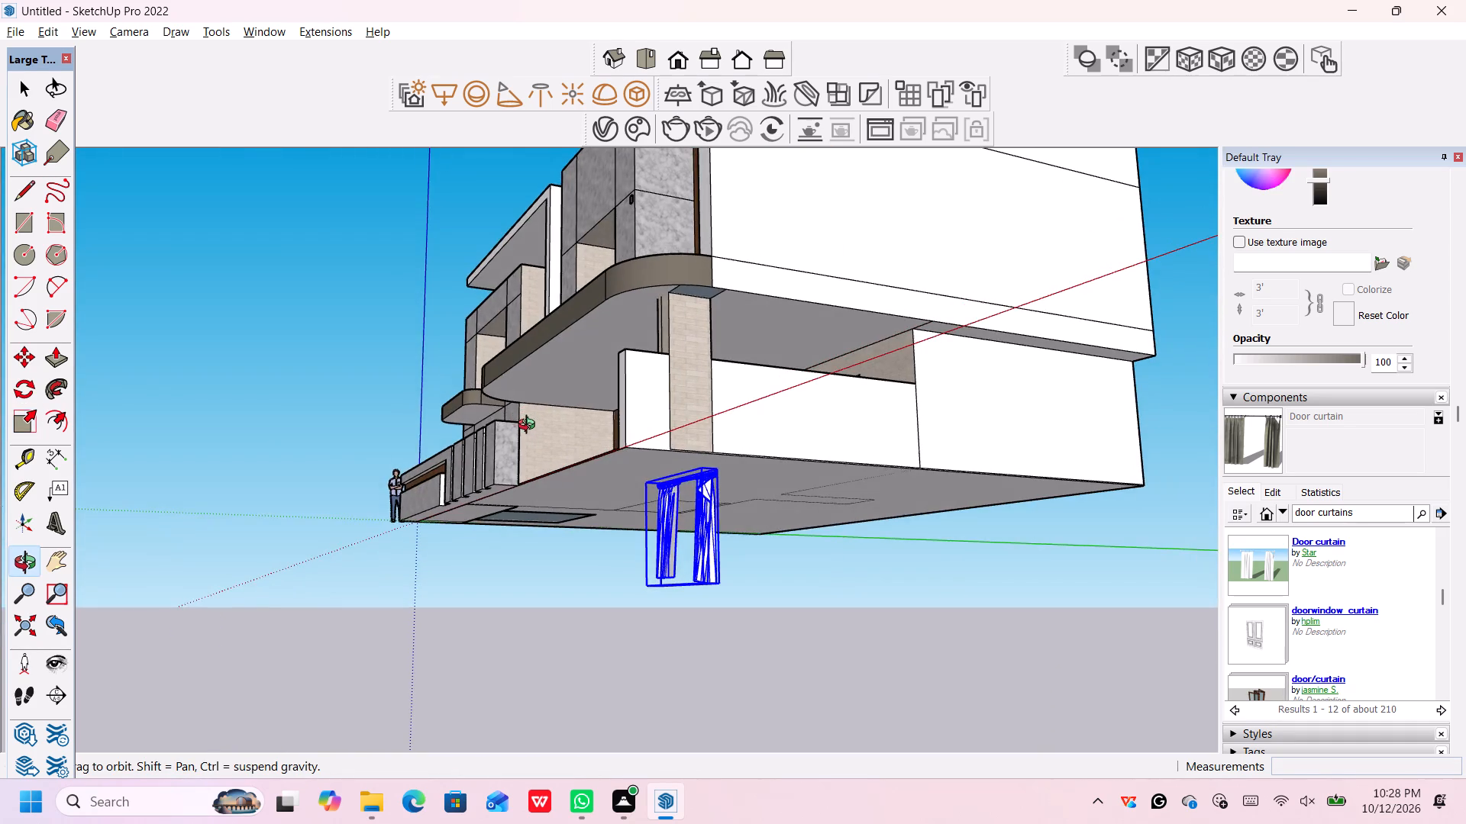
{"action": "middle_click_drag", "start_coordinate": [530, 426], "coordinate": [1011, 453]}
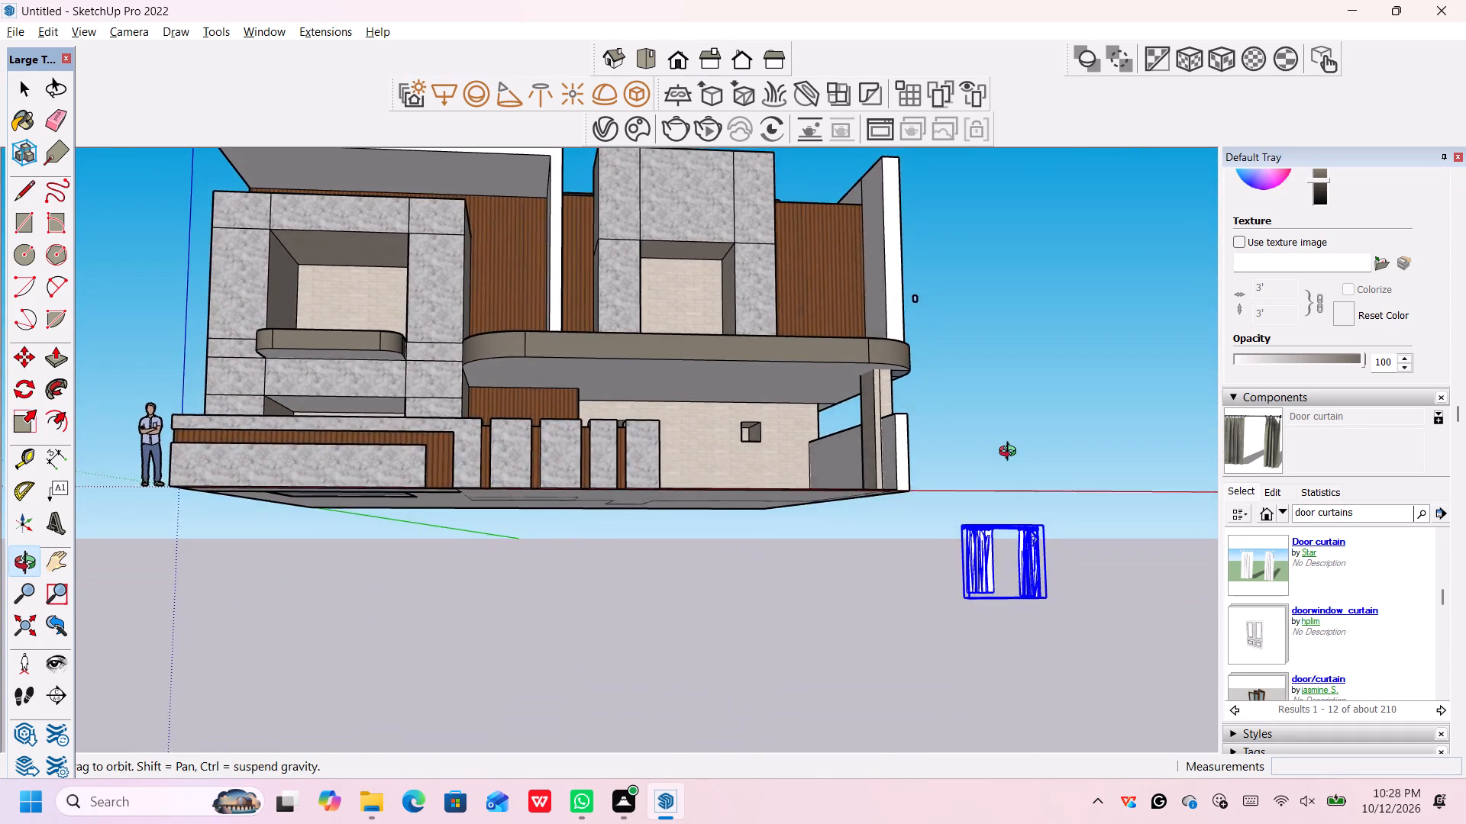
{"action": "middle_click_drag", "start_coordinate": [1011, 453], "coordinate": [1018, 465]}
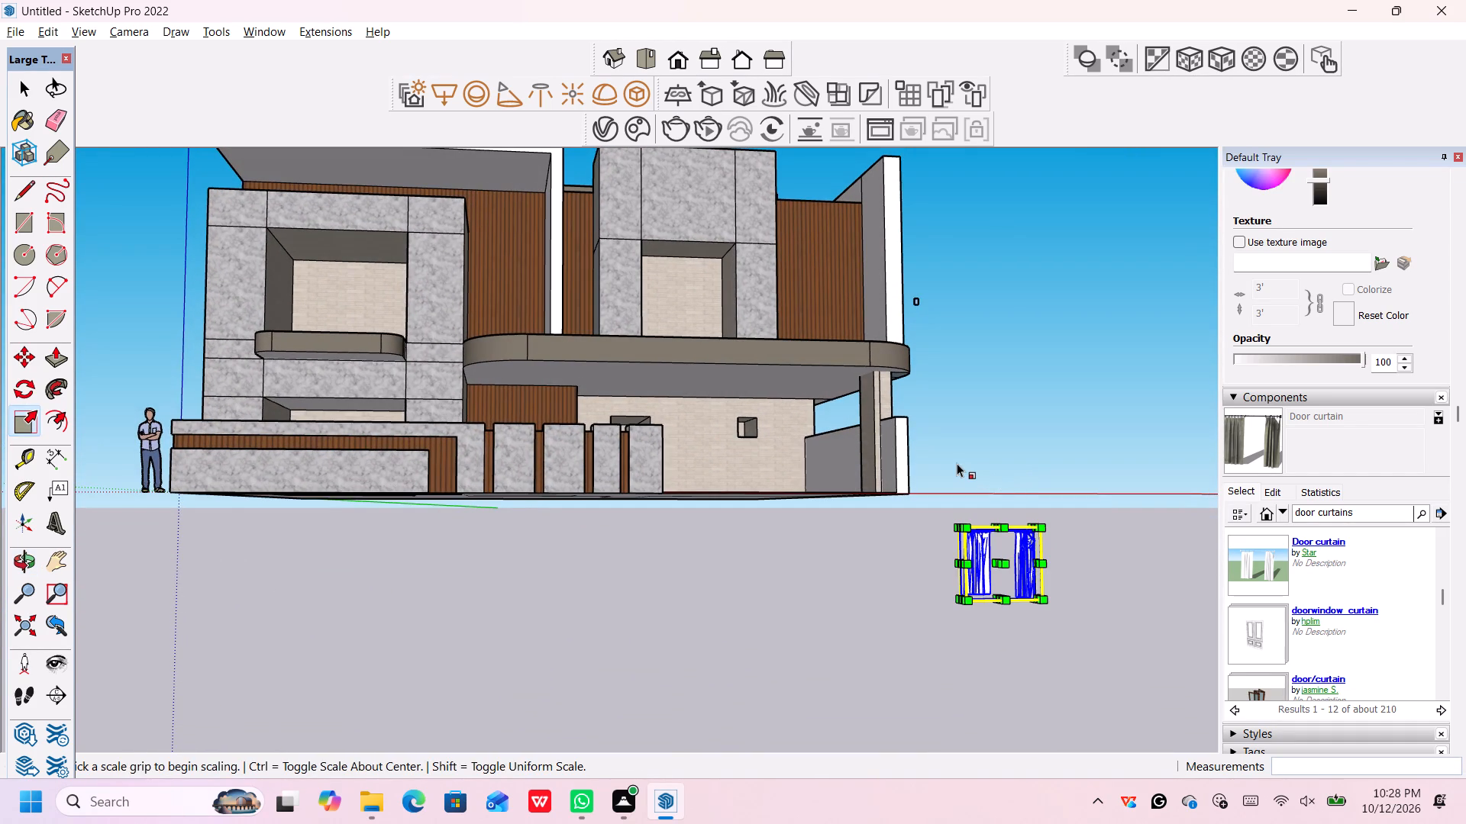
{"action": "scroll", "coordinate": [957, 463], "scroll_direction": "up", "scroll_amount": 2}
{"action": "middle_click_drag", "start_coordinate": [957, 466], "coordinate": [939, 520]}
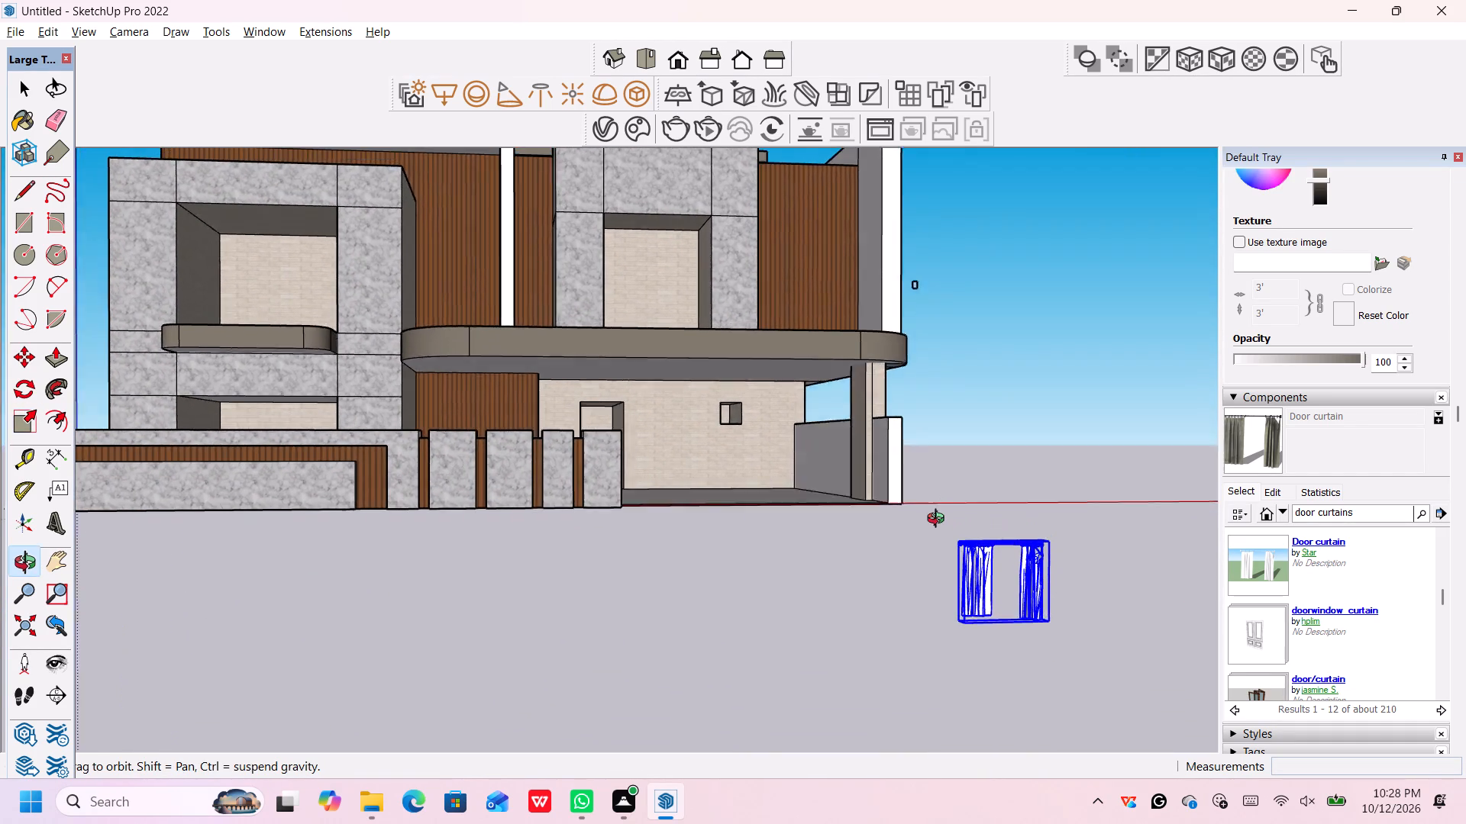
{"action": "middle_click_drag", "start_coordinate": [939, 520], "coordinate": [936, 526]}
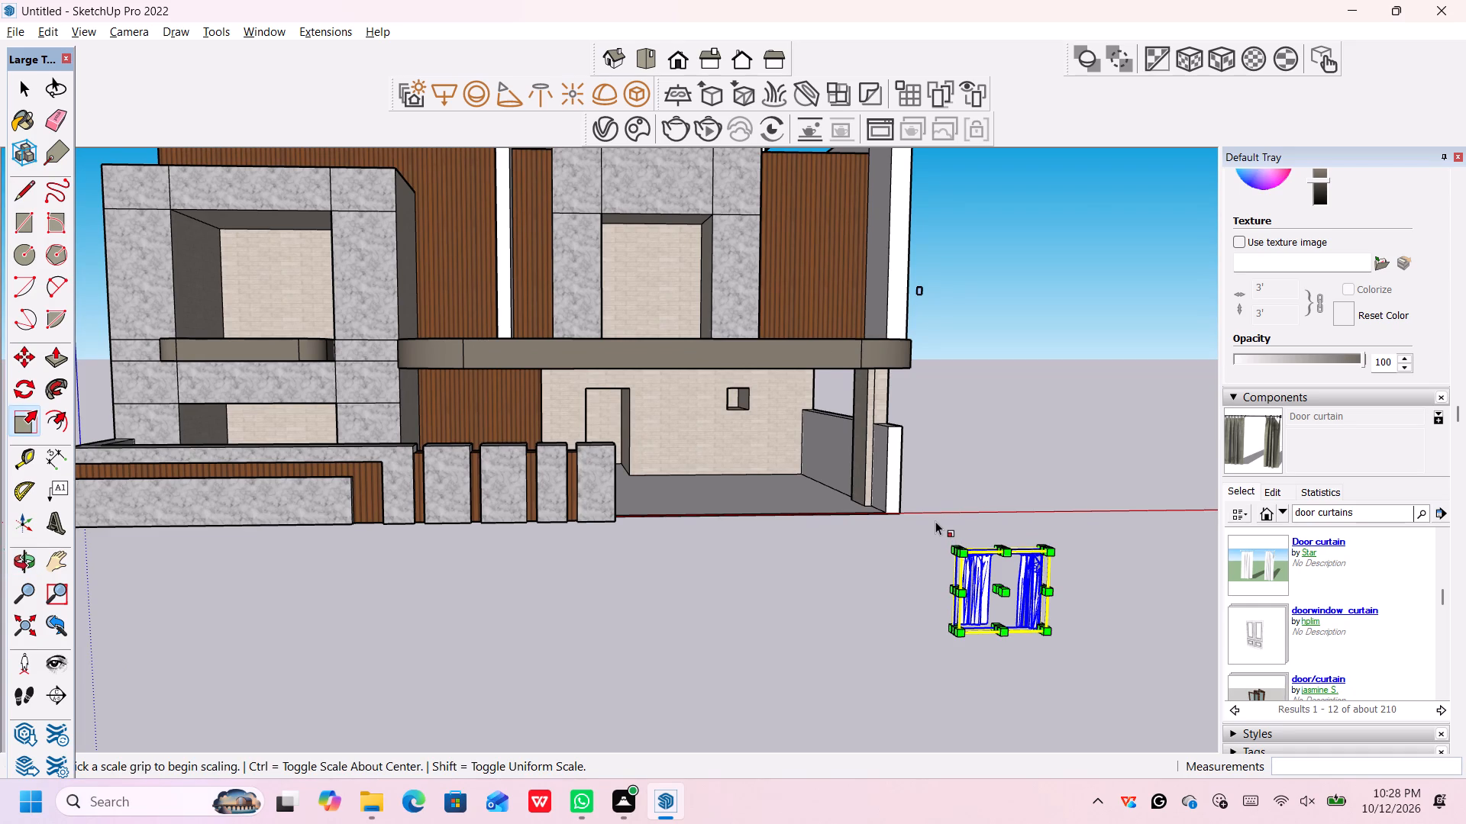
{"action": "scroll", "coordinate": [935, 521], "scroll_direction": "down", "scroll_amount": 2}
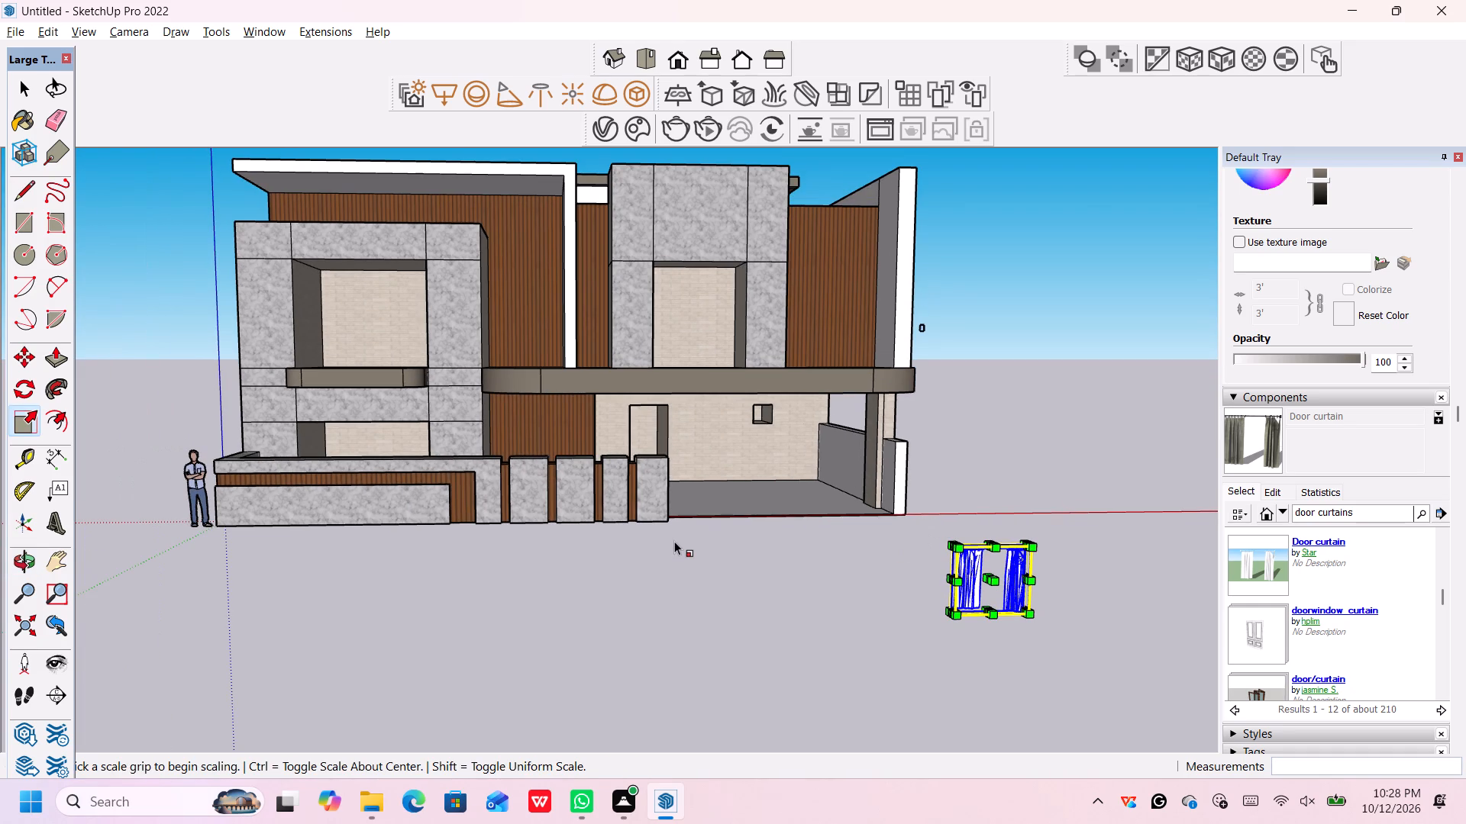
{"action": "scroll", "coordinate": [889, 594], "scroll_direction": "up", "scroll_amount": 1}
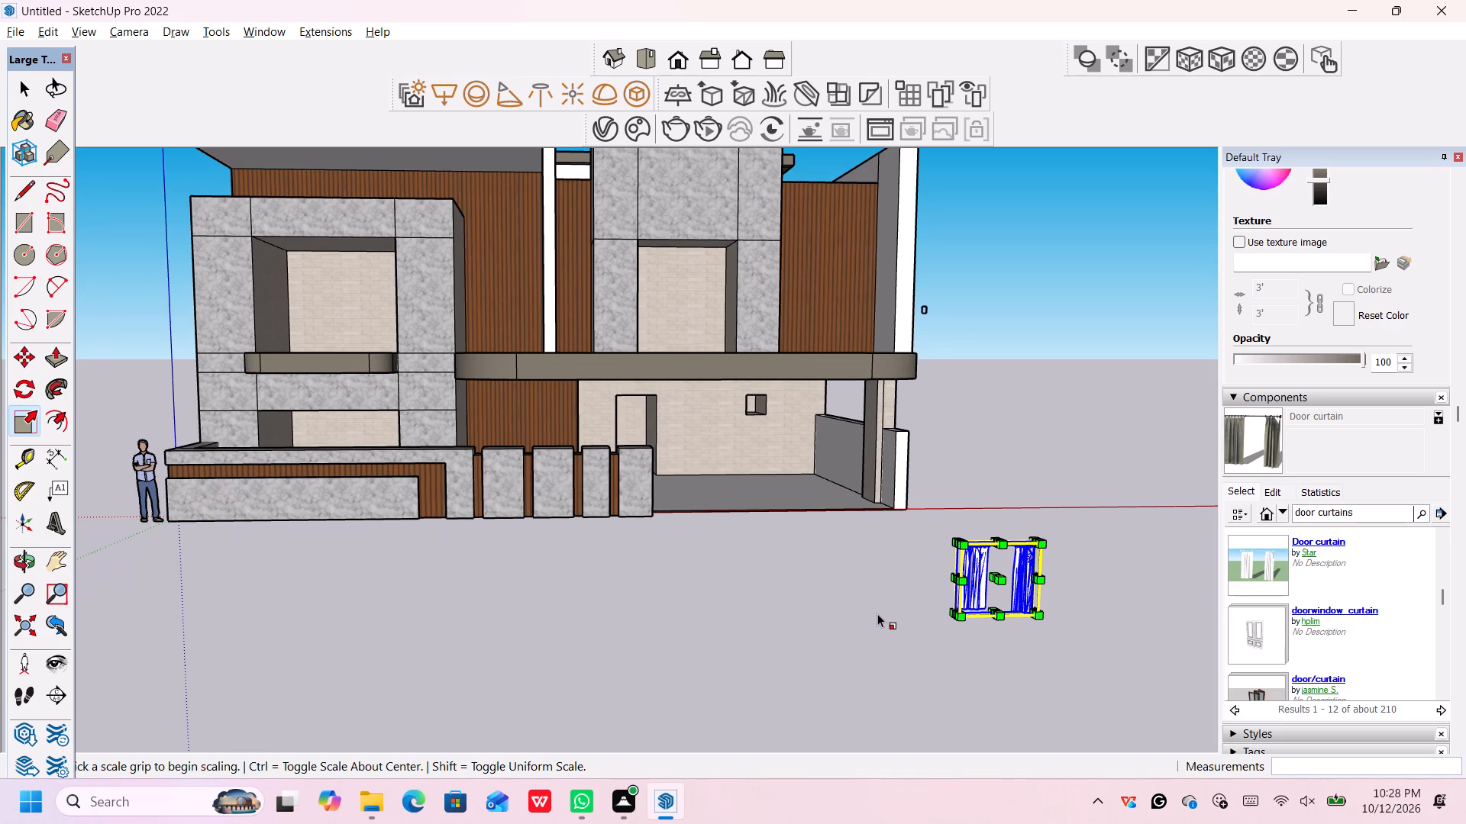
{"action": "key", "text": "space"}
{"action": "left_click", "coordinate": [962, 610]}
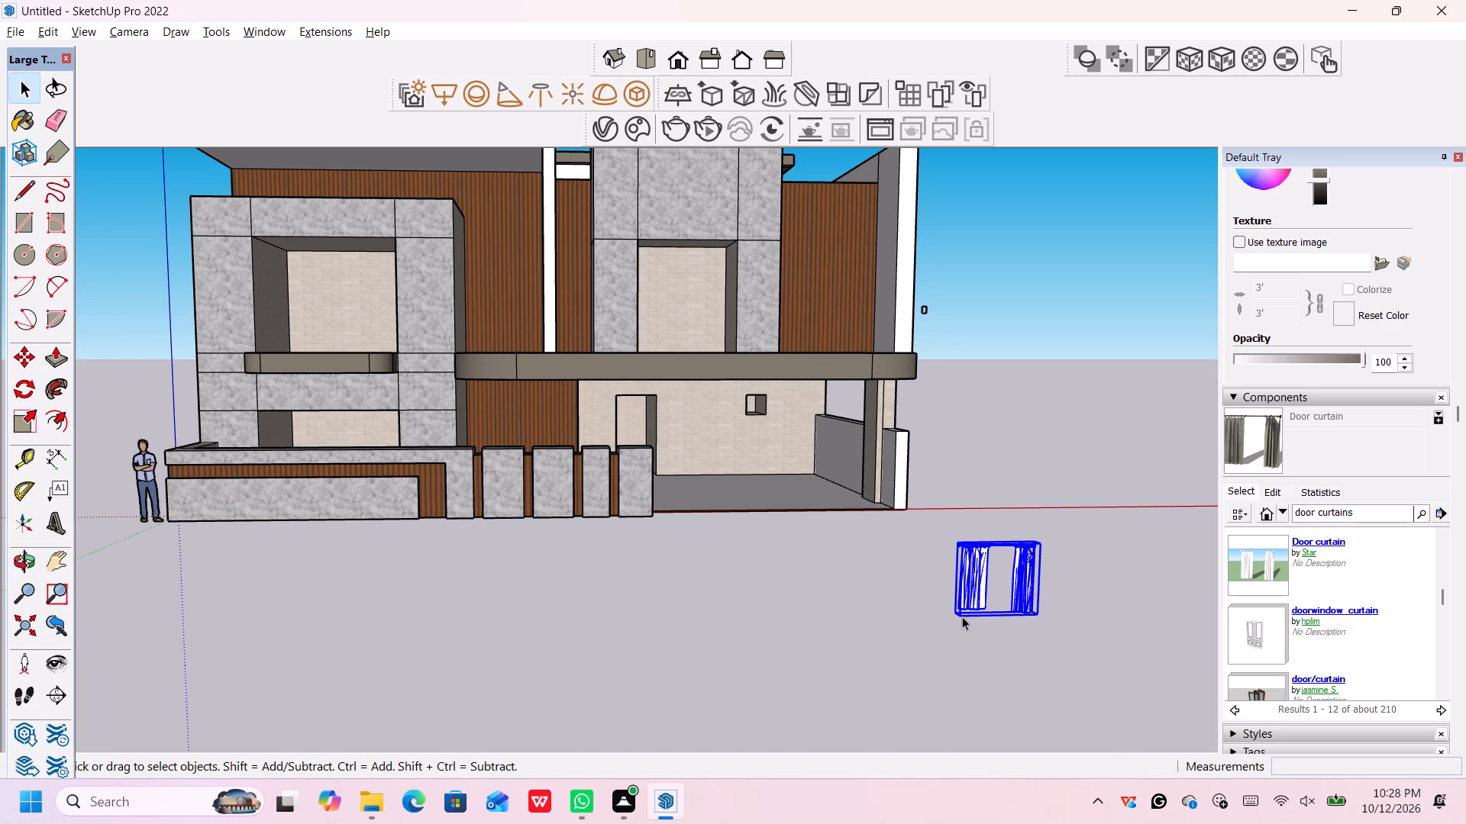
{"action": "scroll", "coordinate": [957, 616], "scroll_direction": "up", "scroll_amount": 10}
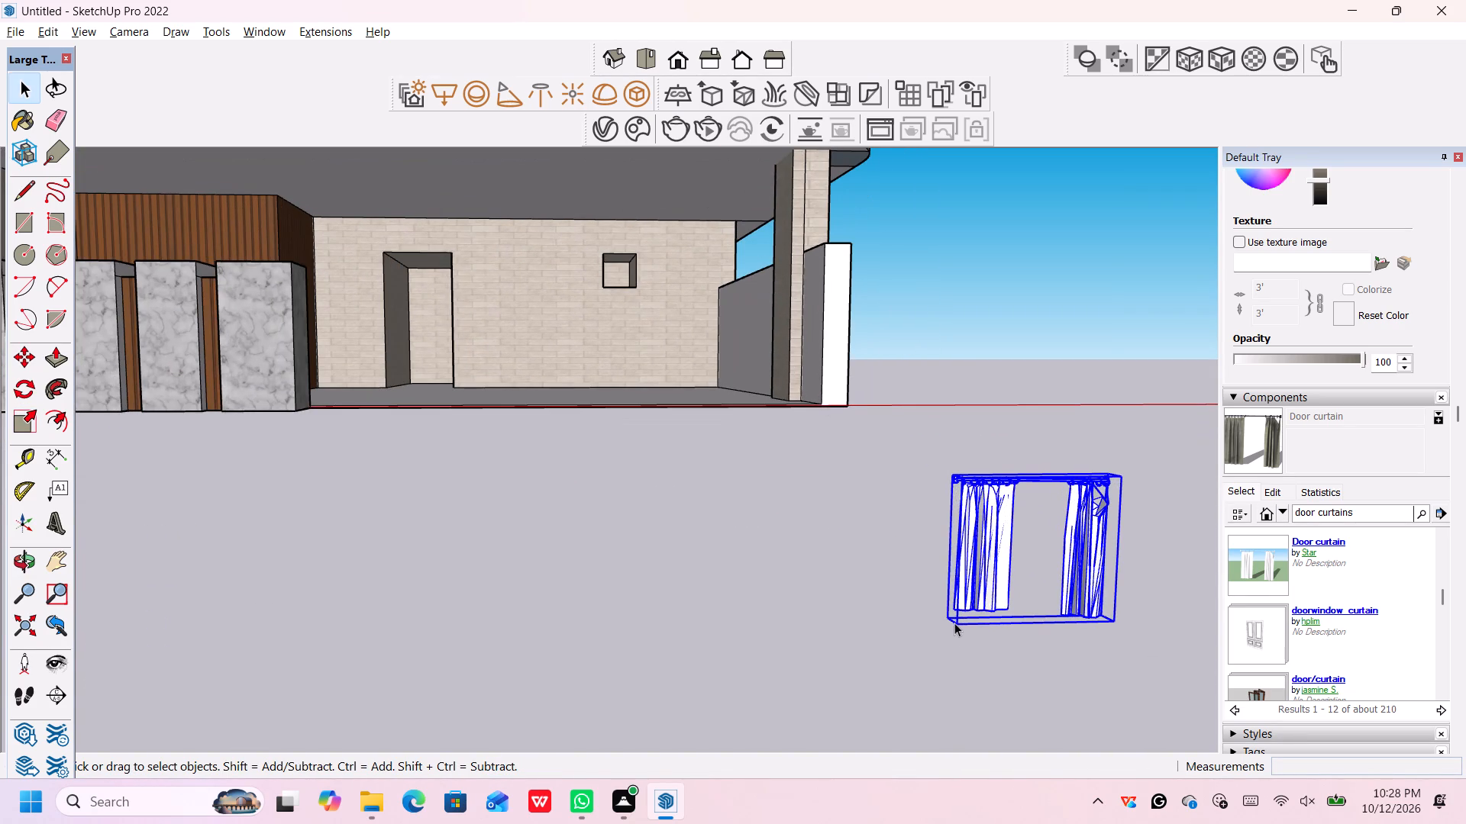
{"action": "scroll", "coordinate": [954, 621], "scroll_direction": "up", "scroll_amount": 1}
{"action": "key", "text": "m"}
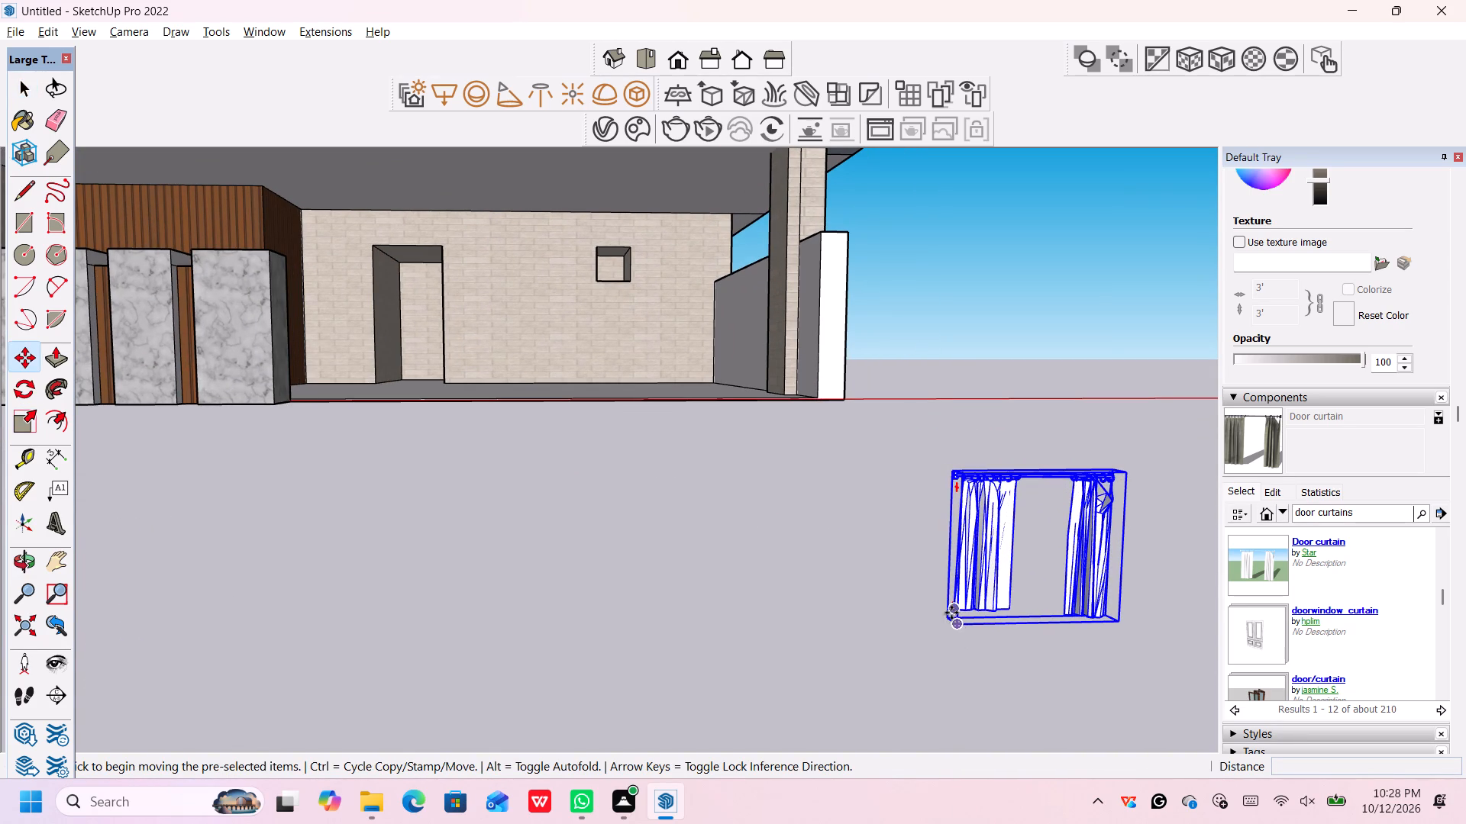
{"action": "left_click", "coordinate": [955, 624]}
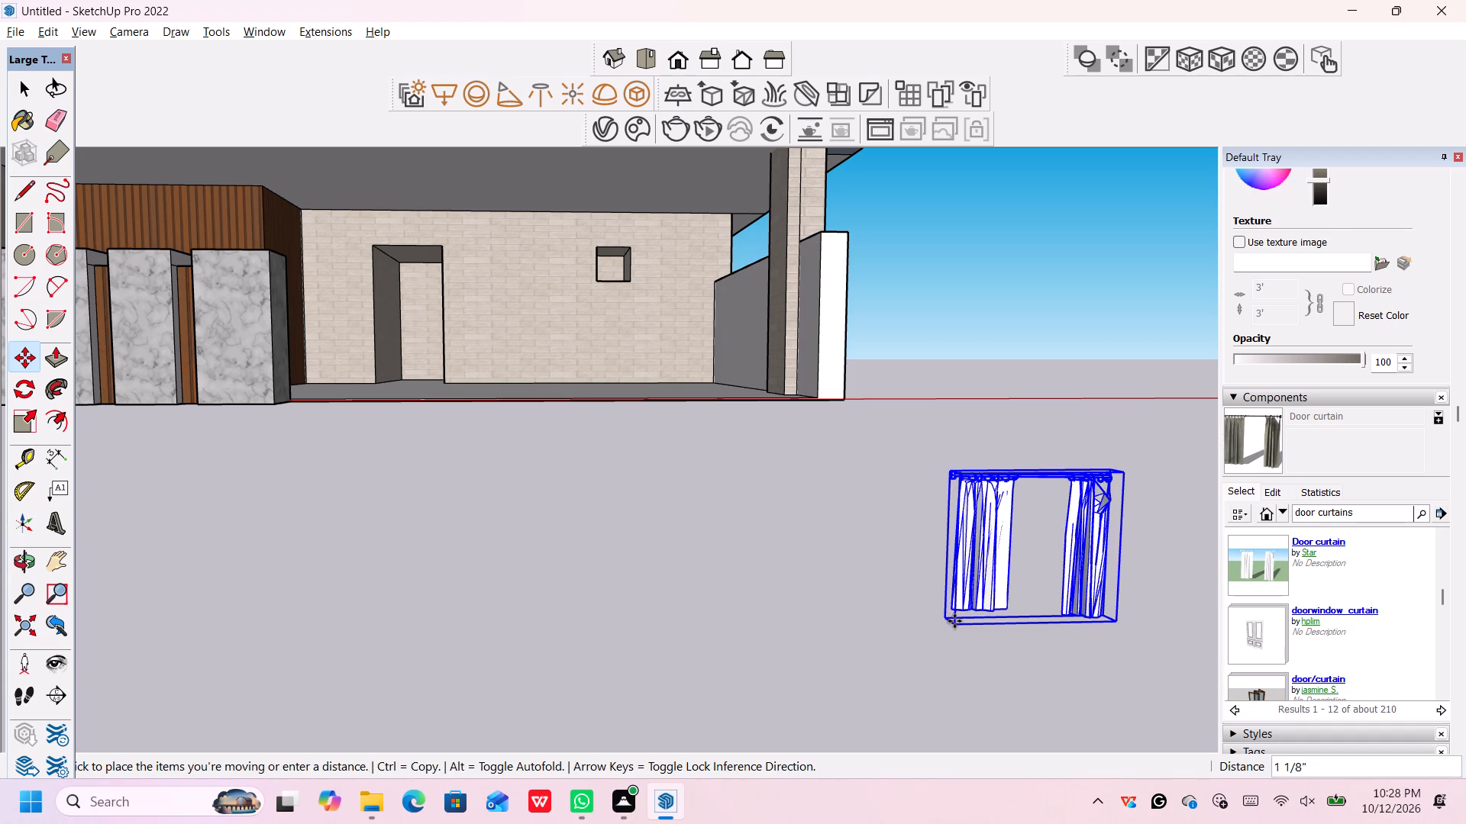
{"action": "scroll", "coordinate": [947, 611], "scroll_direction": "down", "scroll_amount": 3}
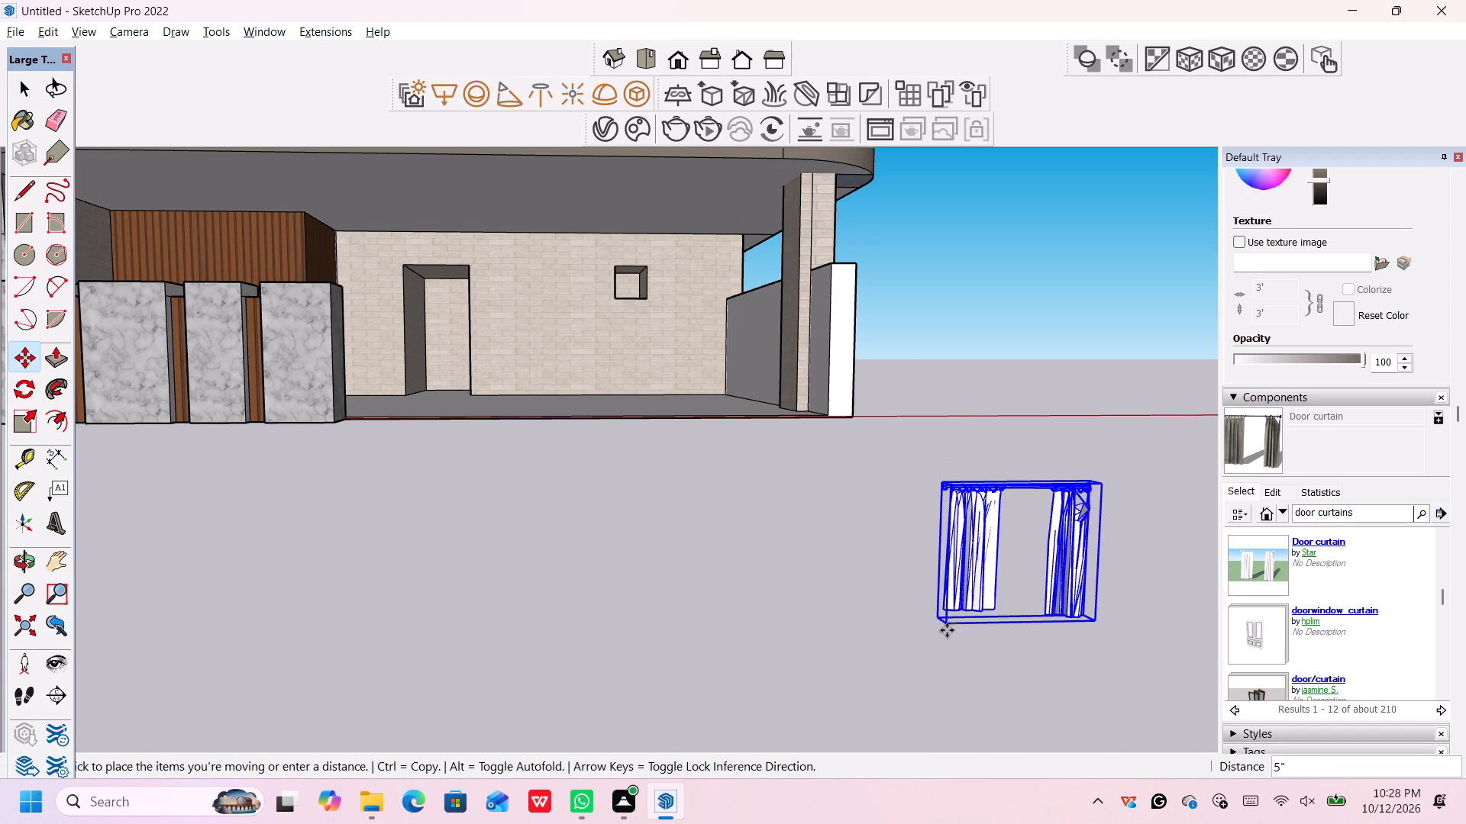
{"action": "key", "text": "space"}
Copy the curtain group from its rod's upper corner into the upper corner of the marble-framed upper-floor opening above the carport.
{"action": "scroll", "coordinate": [938, 488], "scroll_direction": "up", "scroll_amount": 13}
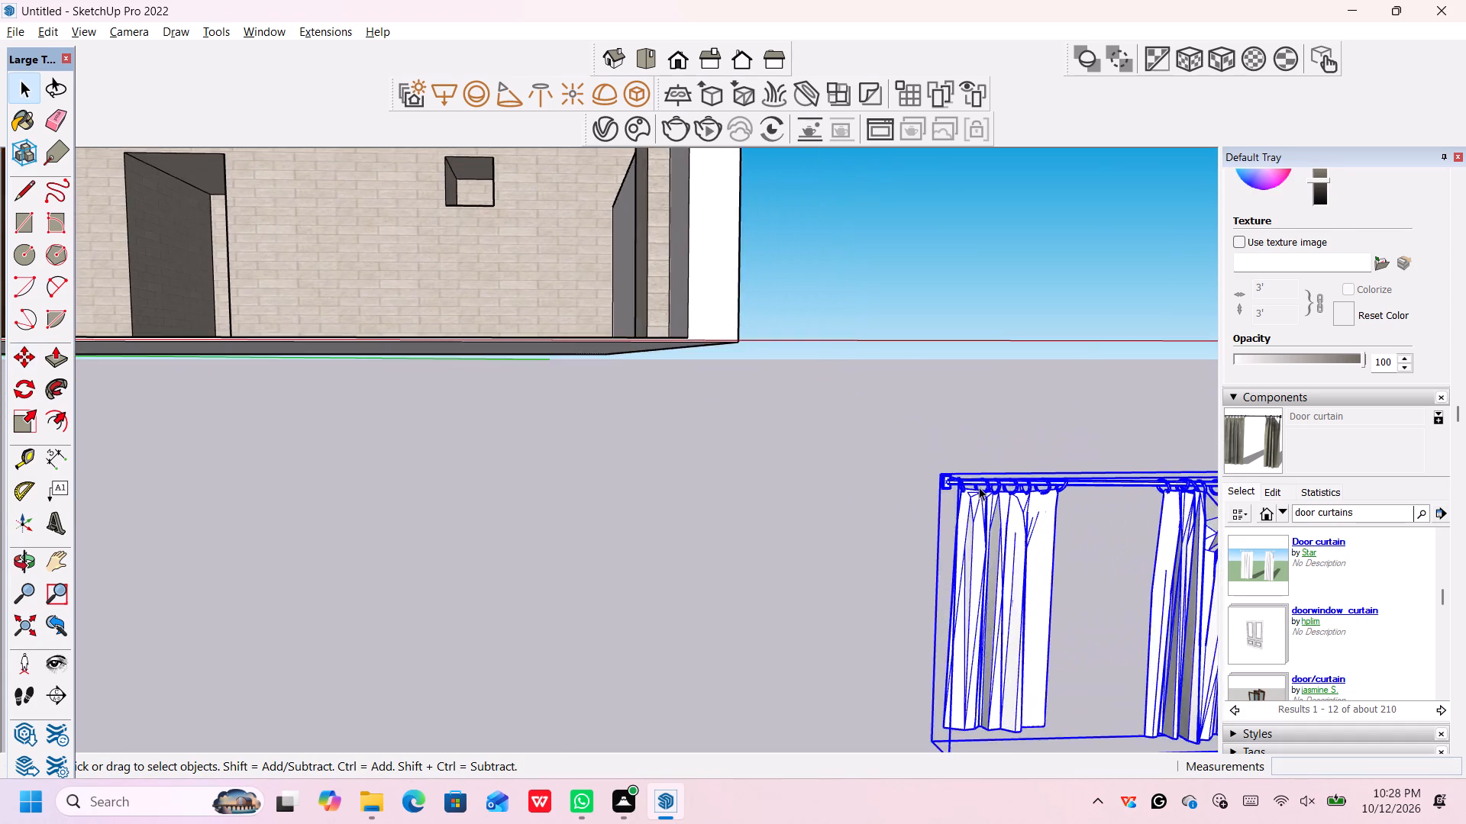
{"action": "scroll", "coordinate": [957, 481], "scroll_direction": "up", "scroll_amount": 17}
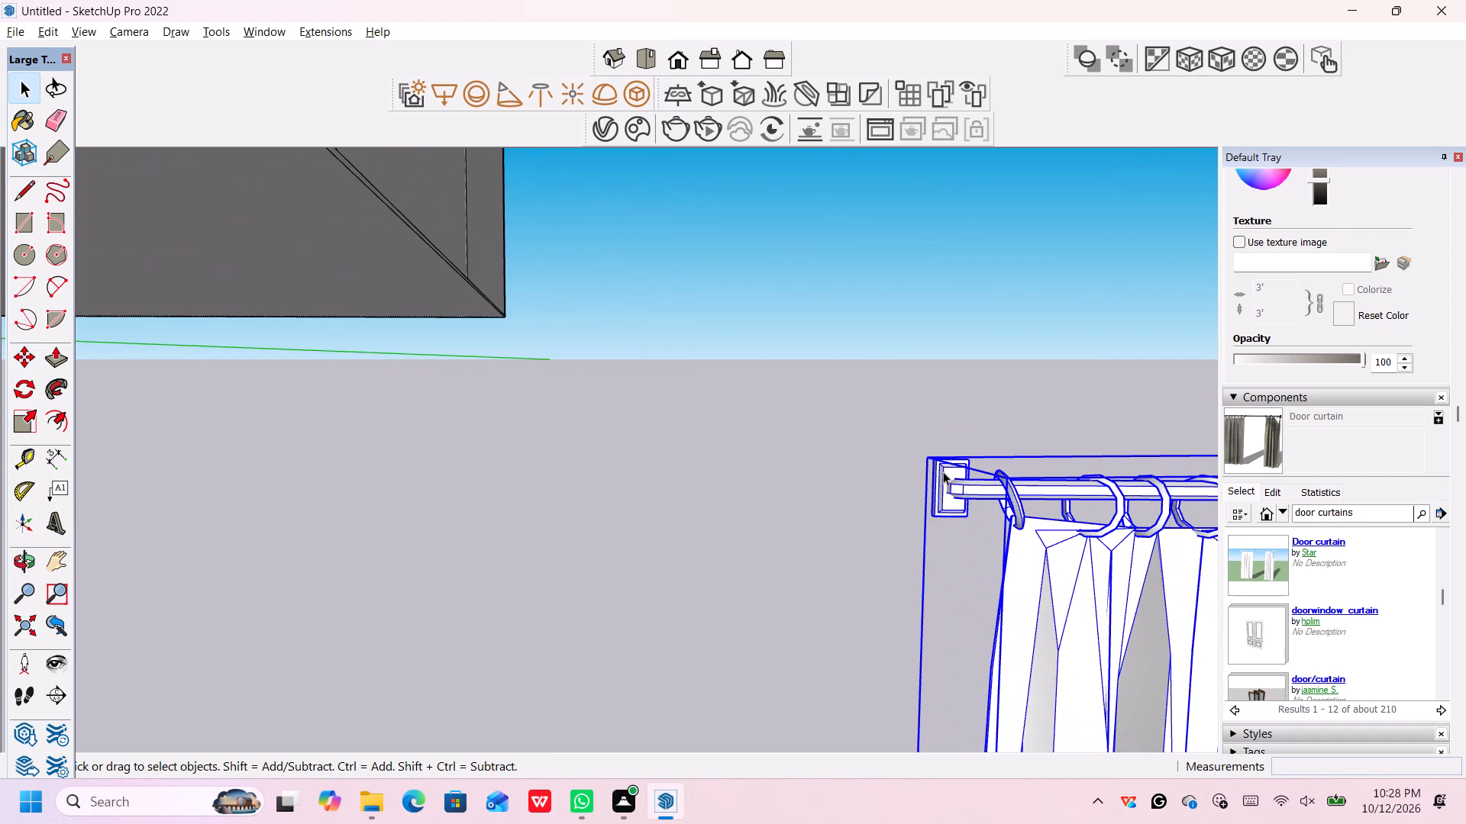
{"action": "key", "text": "m"}
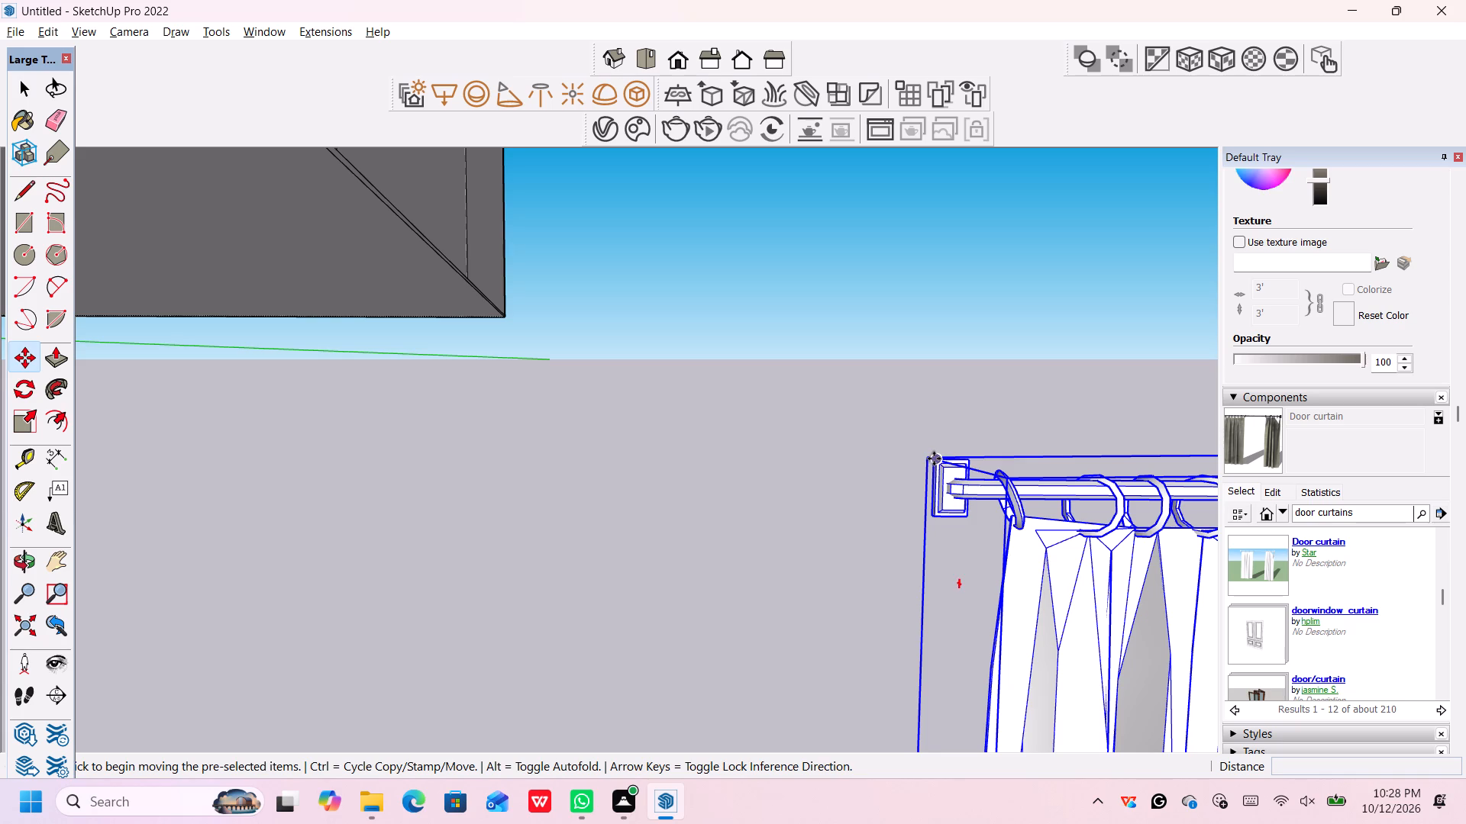
{"action": "scroll", "coordinate": [934, 459], "scroll_direction": "up", "scroll_amount": 13}
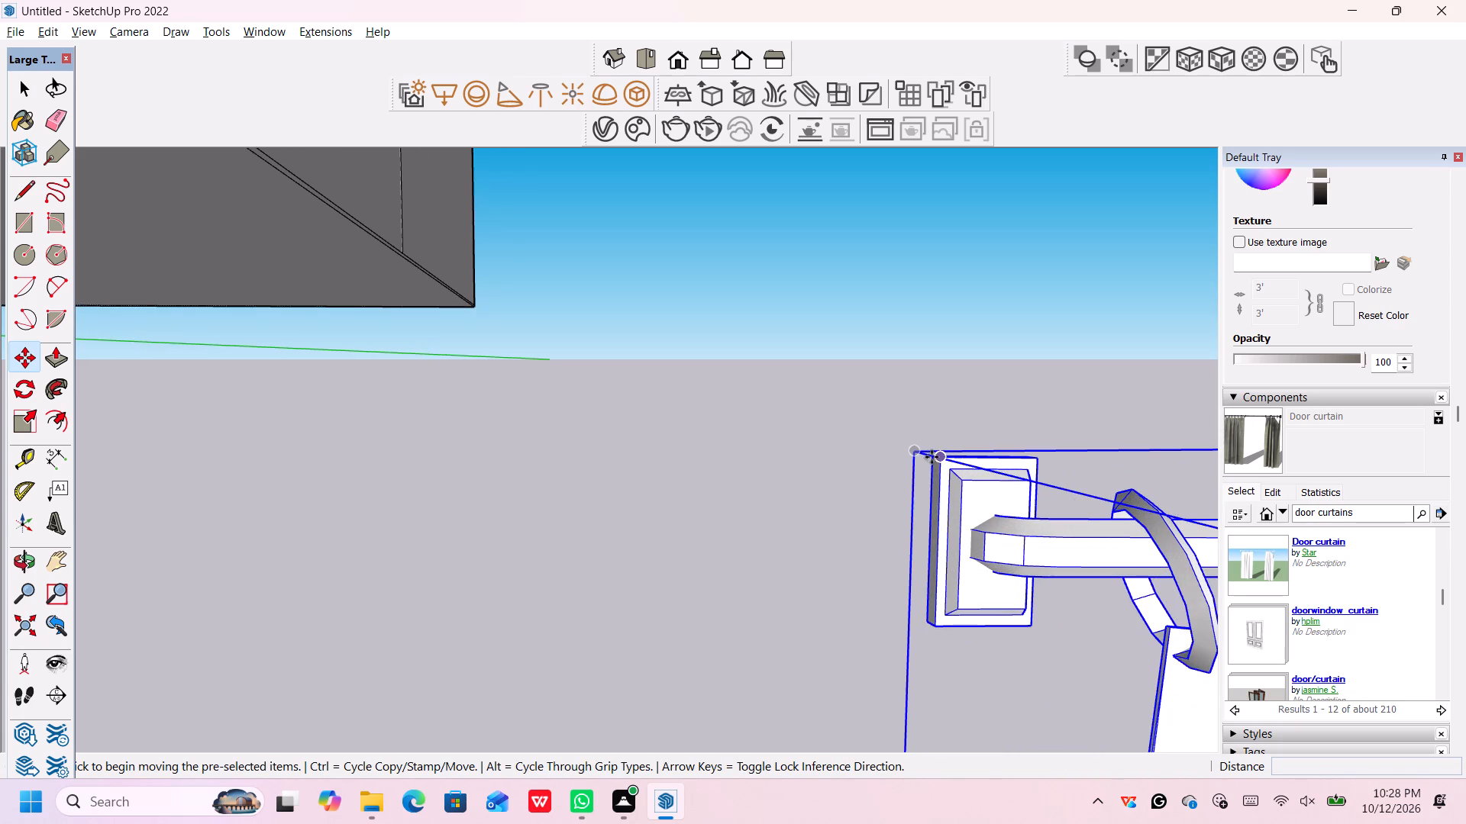
{"action": "scroll", "coordinate": [932, 459], "scroll_direction": "up", "scroll_amount": 5}
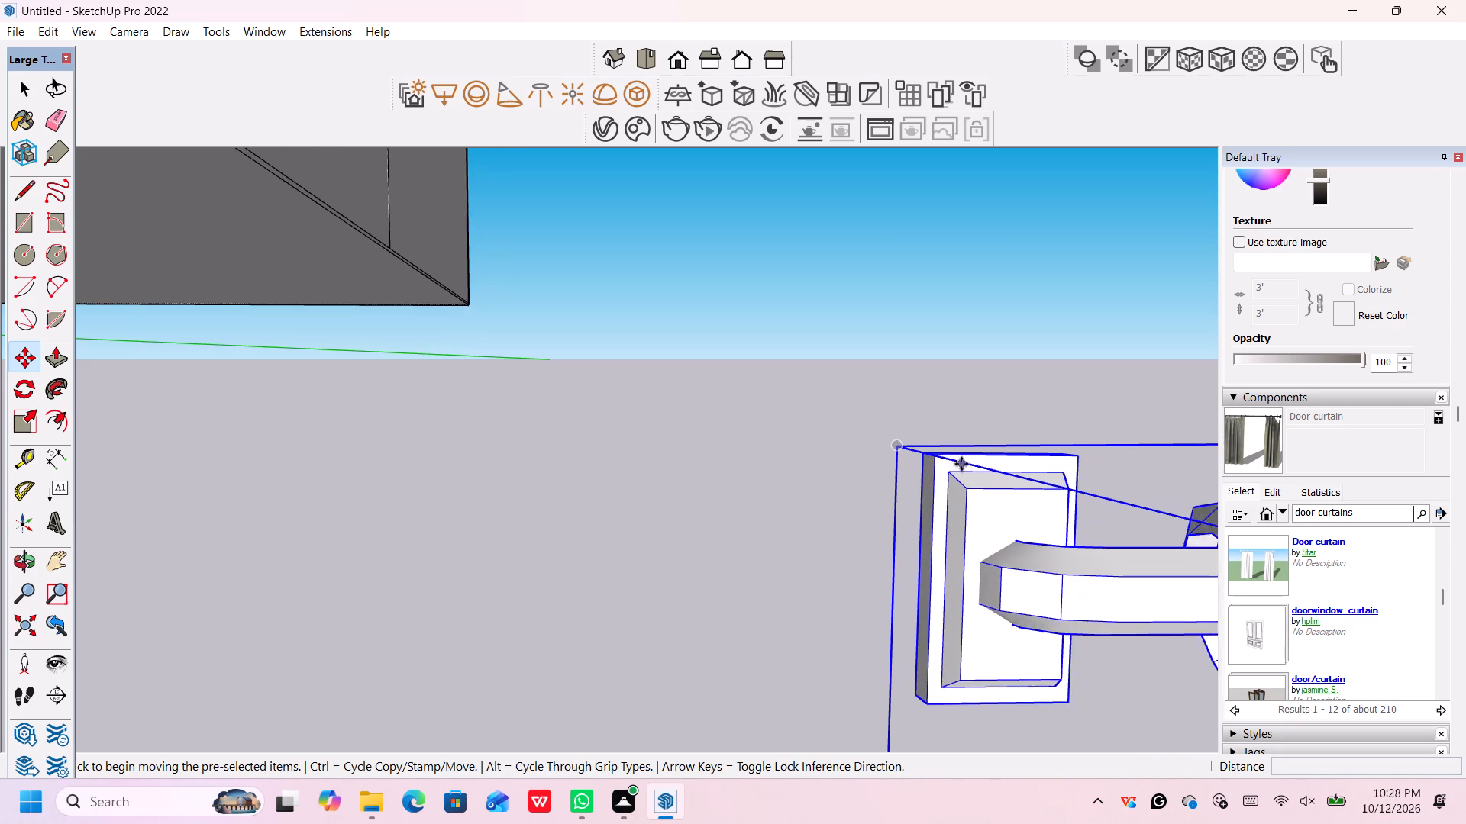
{"action": "left_click", "coordinate": [920, 452]}
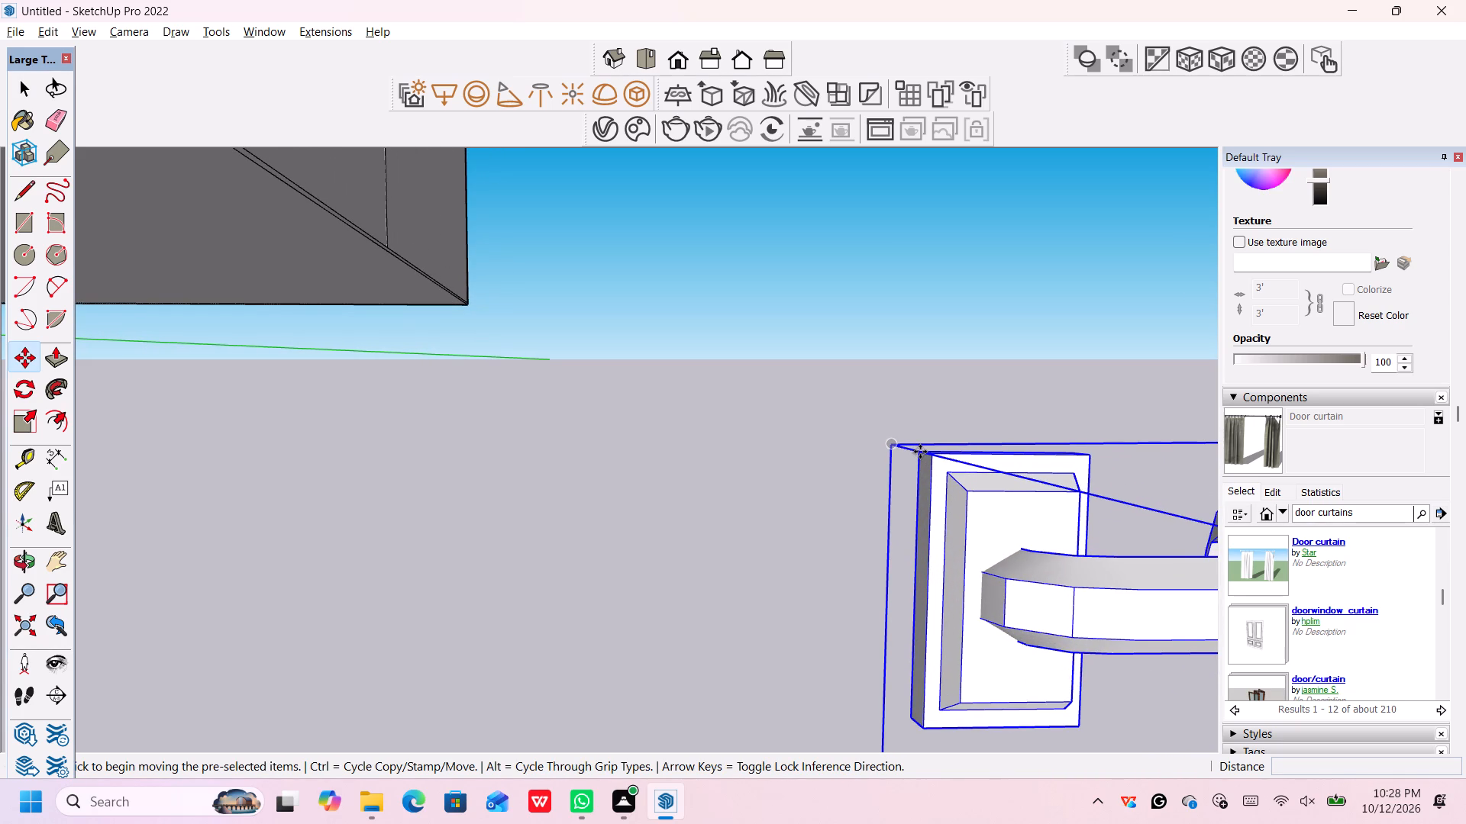
{"action": "scroll", "coordinate": [920, 453], "scroll_direction": "up", "scroll_amount": 1}
{"action": "scroll", "coordinate": [920, 455], "scroll_direction": "down", "scroll_amount": 8}
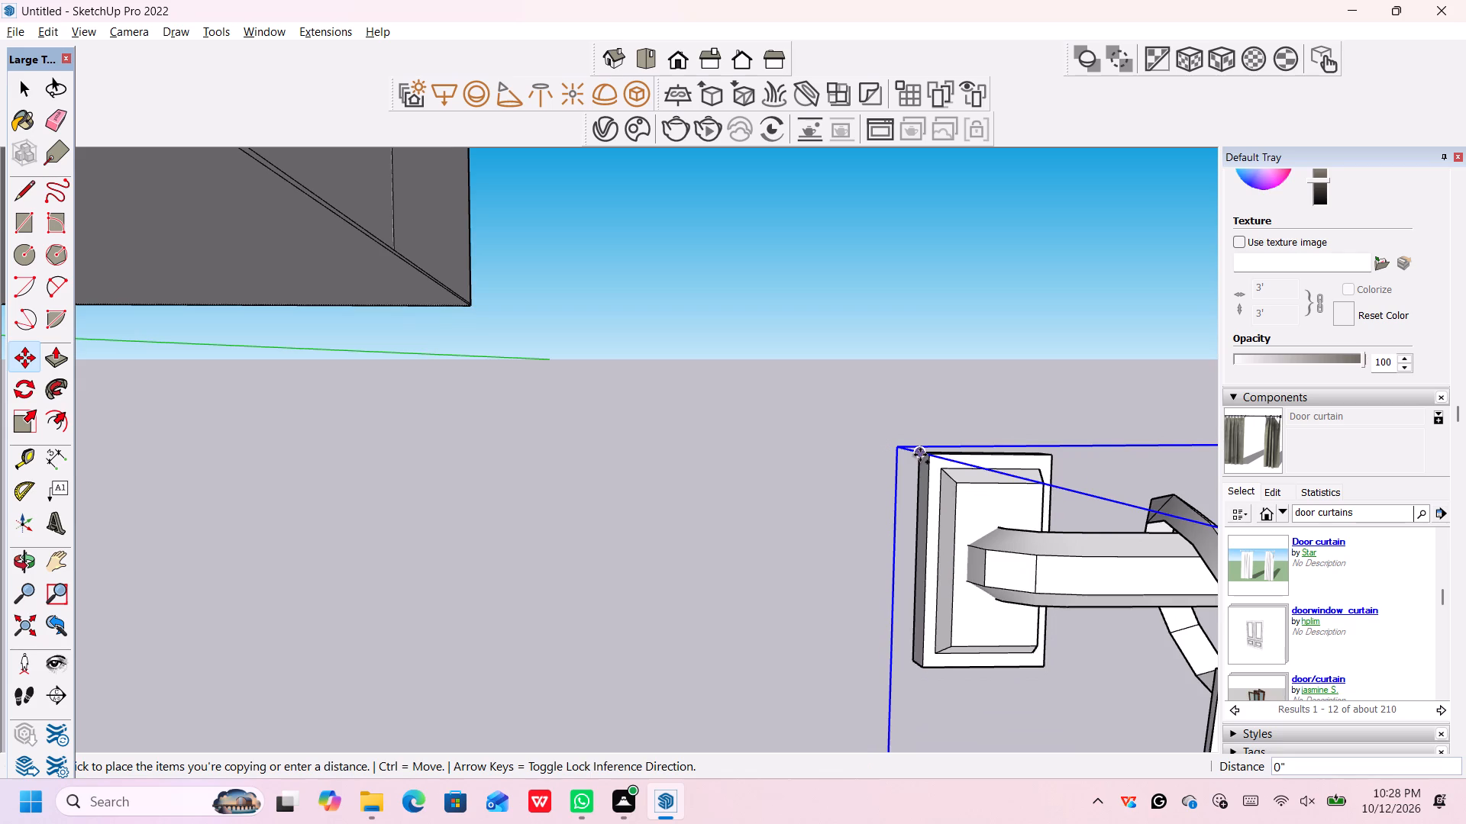
{"action": "scroll", "coordinate": [920, 455], "scroll_direction": "down", "scroll_amount": 7}
{"action": "scroll", "coordinate": [486, 392], "scroll_direction": "down", "scroll_amount": 17}
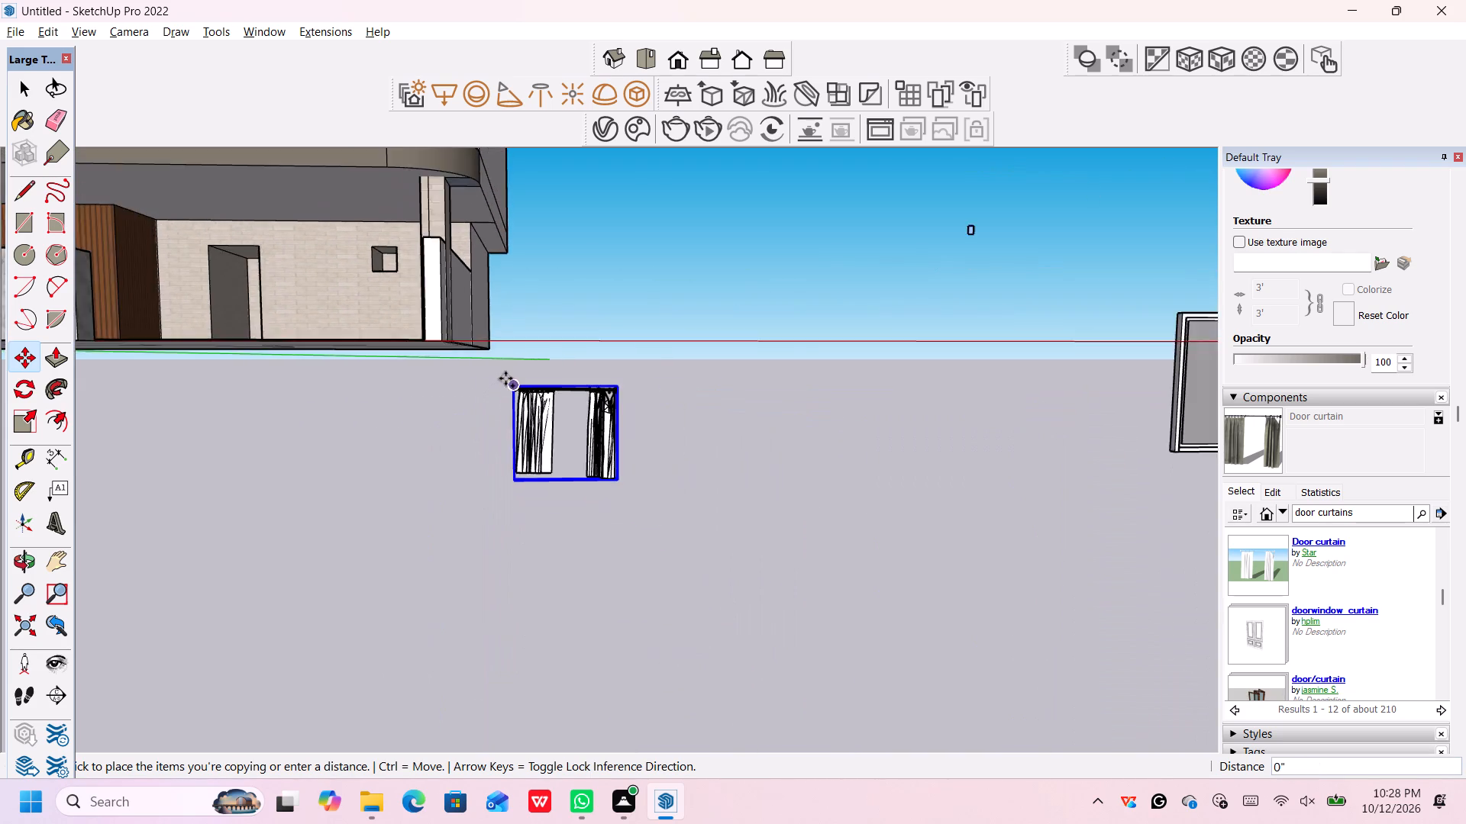
{"action": "scroll", "coordinate": [505, 378], "scroll_direction": "down", "scroll_amount": 20}
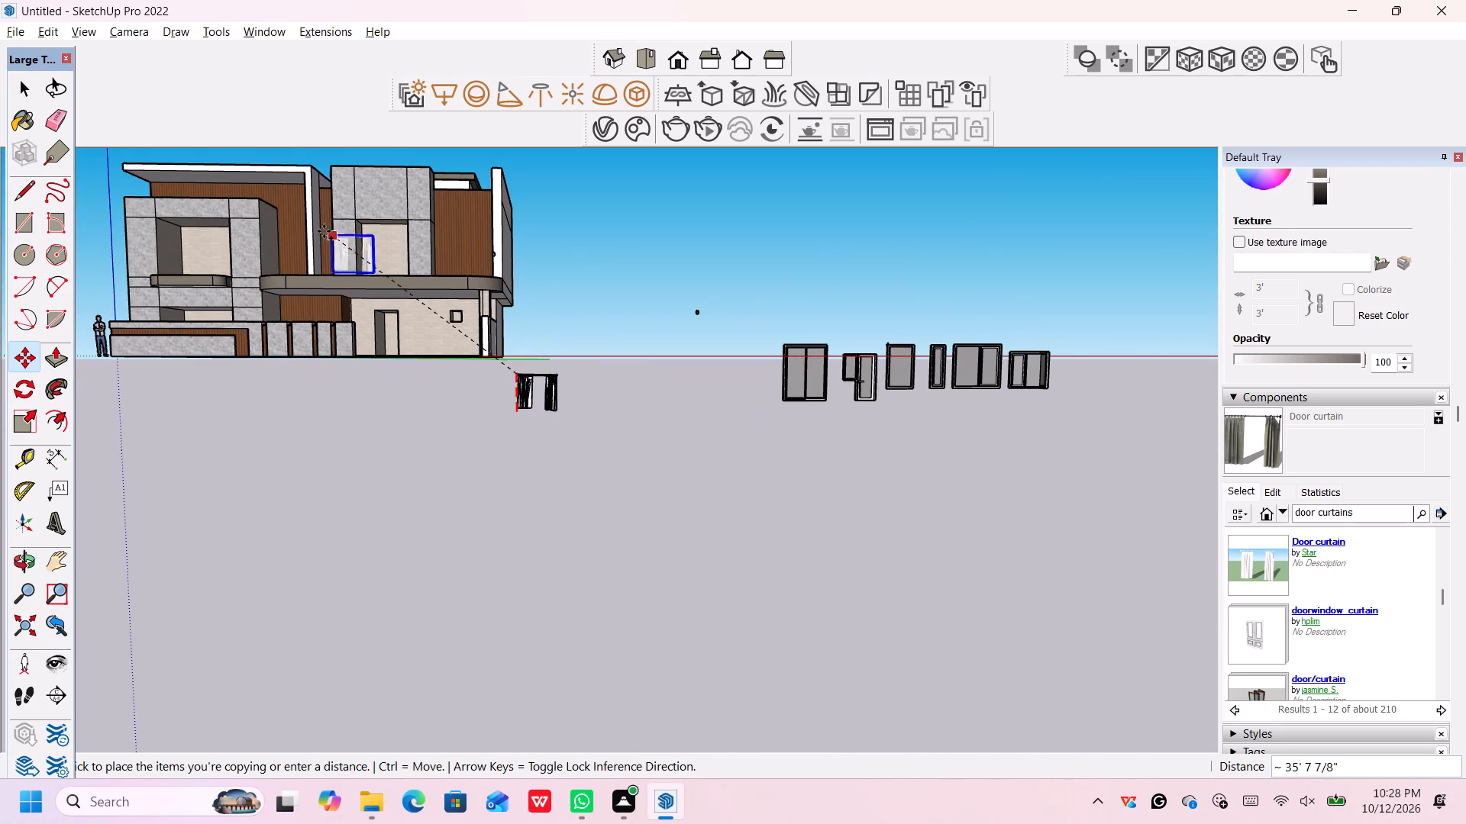
{"action": "scroll", "coordinate": [324, 231], "scroll_direction": "up", "scroll_amount": 6}
{"action": "middle_click_drag", "start_coordinate": [377, 259], "coordinate": [389, 364]}
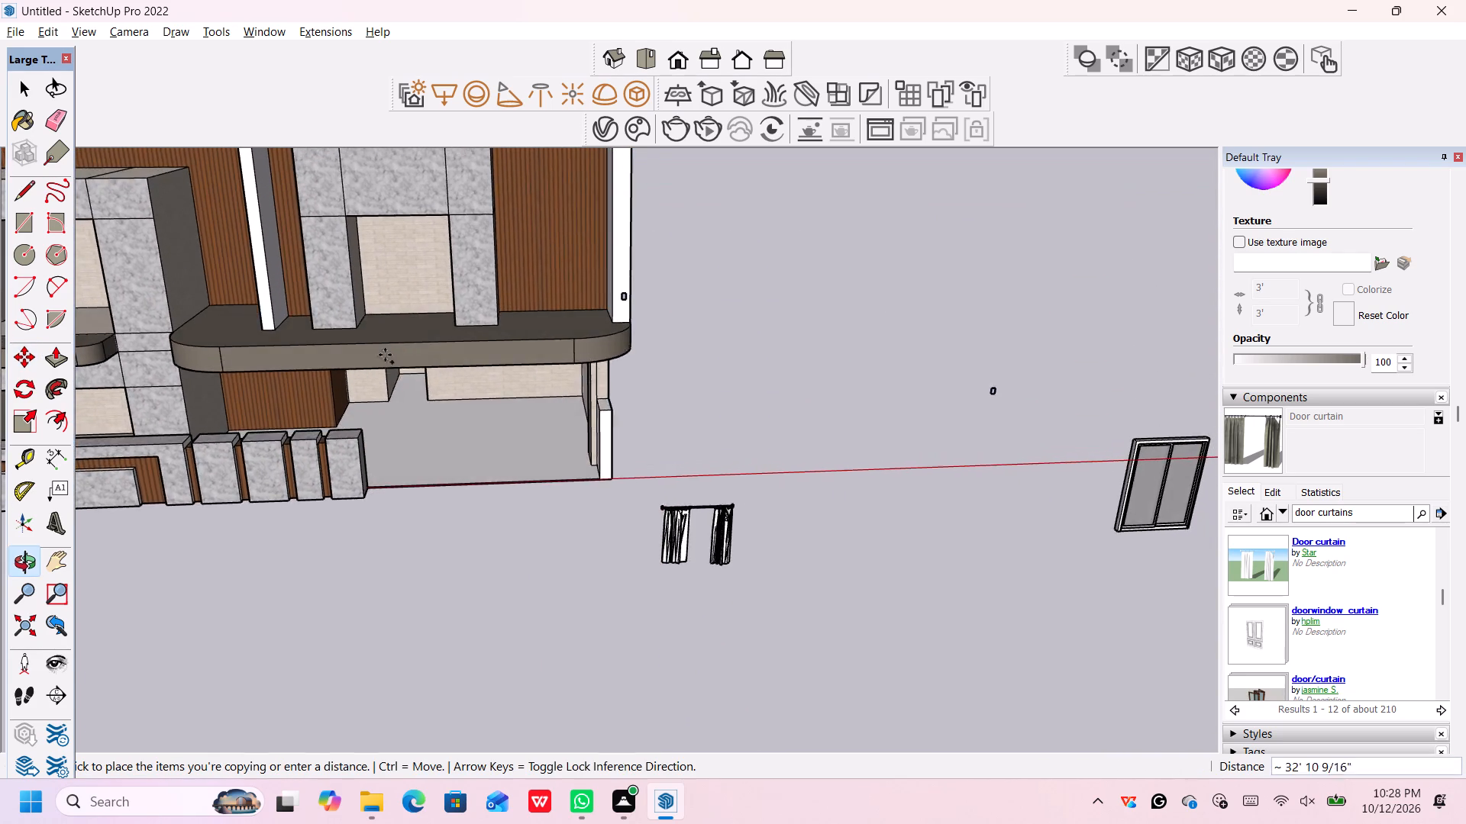
{"action": "scroll", "coordinate": [383, 348], "scroll_direction": "up", "scroll_amount": 4}
{"action": "middle_click_drag", "start_coordinate": [346, 226], "coordinate": [334, 217]}
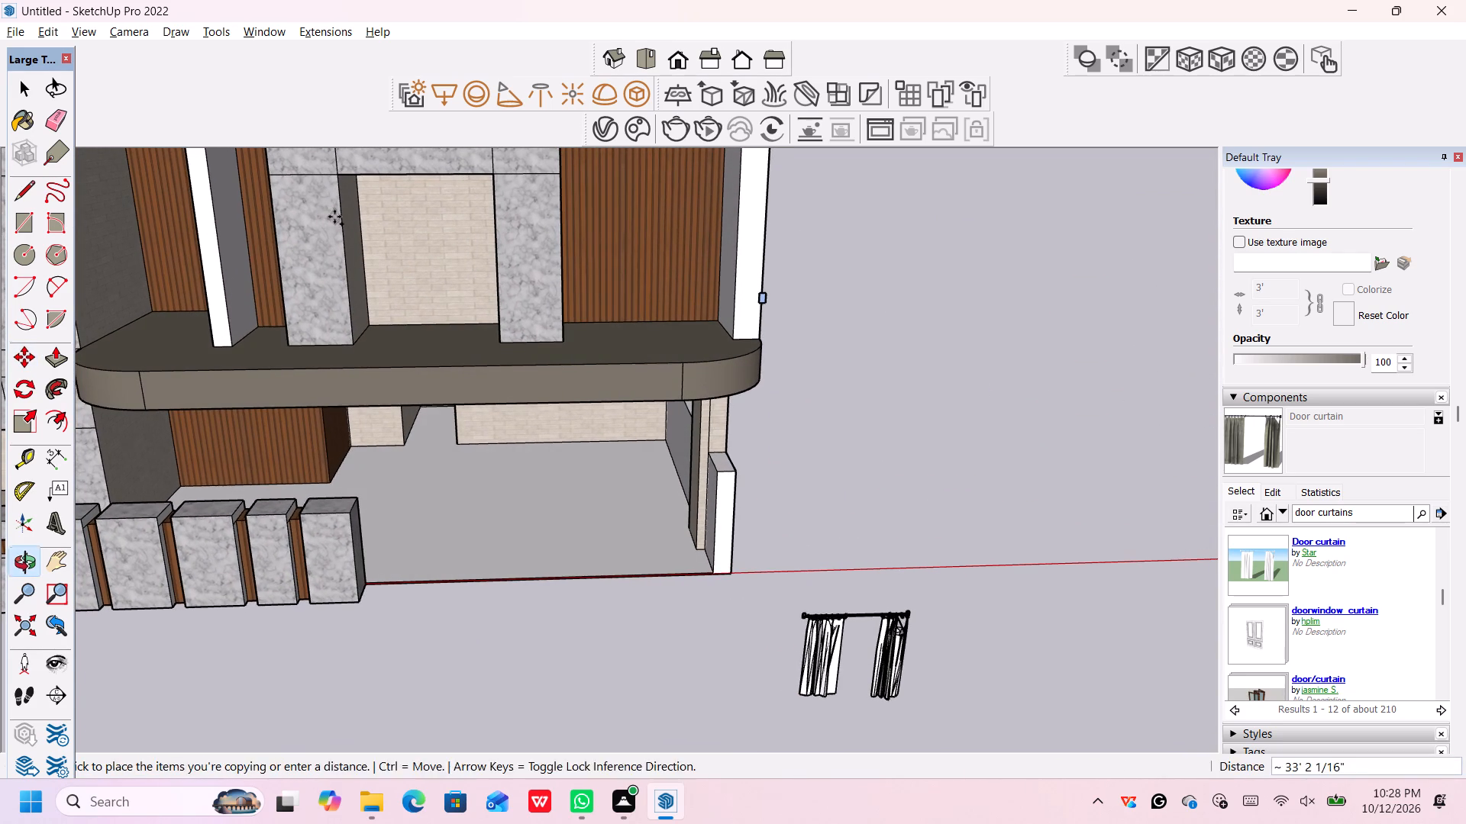
{"action": "middle_click_drag", "start_coordinate": [334, 217], "coordinate": [487, 488]}
{"action": "middle_click_drag", "start_coordinate": [492, 500], "coordinate": [426, 337]}
{"action": "scroll", "coordinate": [461, 376], "scroll_direction": "up", "scroll_amount": 7}
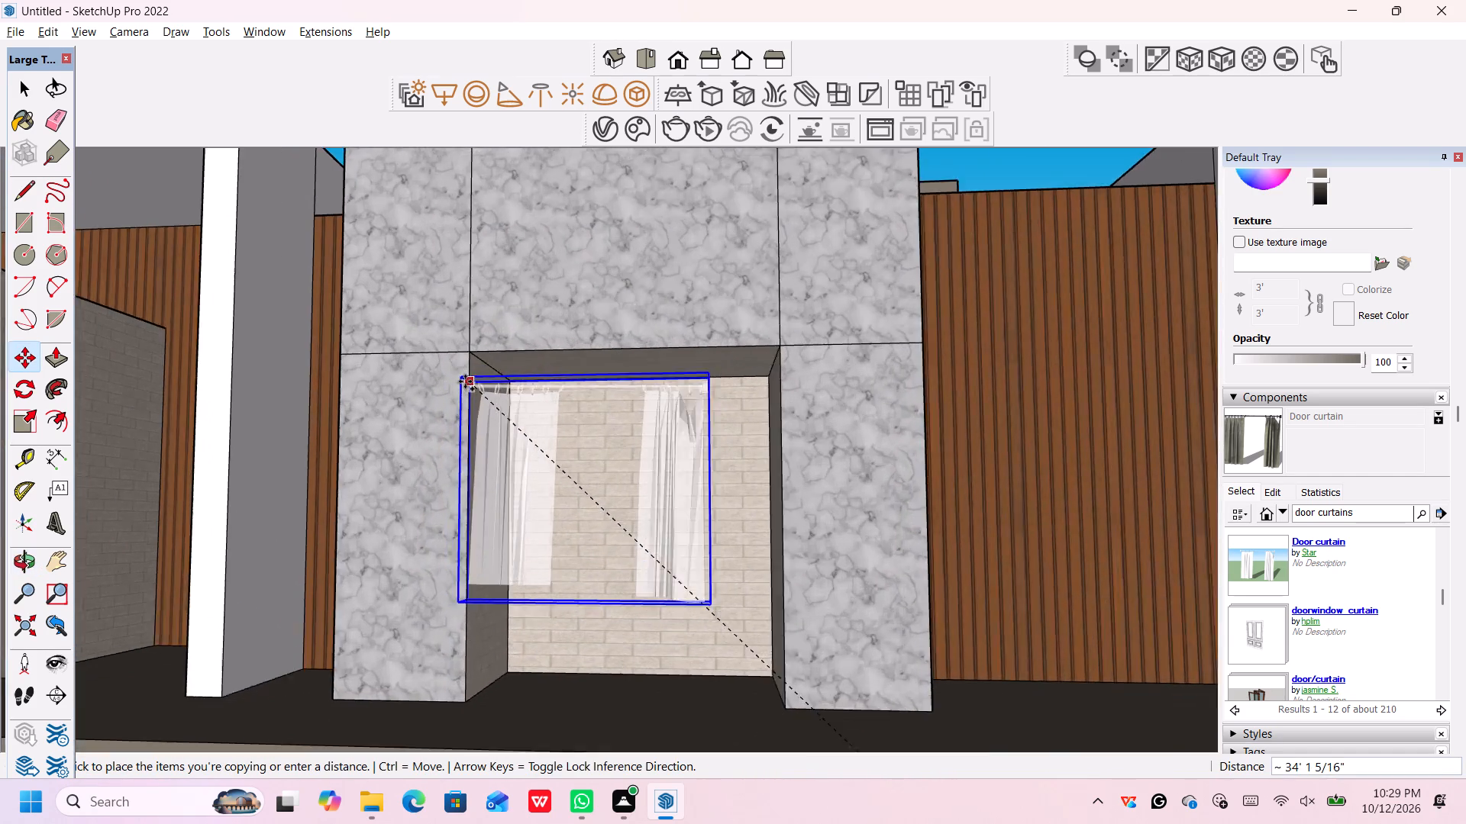
{"action": "scroll", "coordinate": [465, 381], "scroll_direction": "up", "scroll_amount": 10}
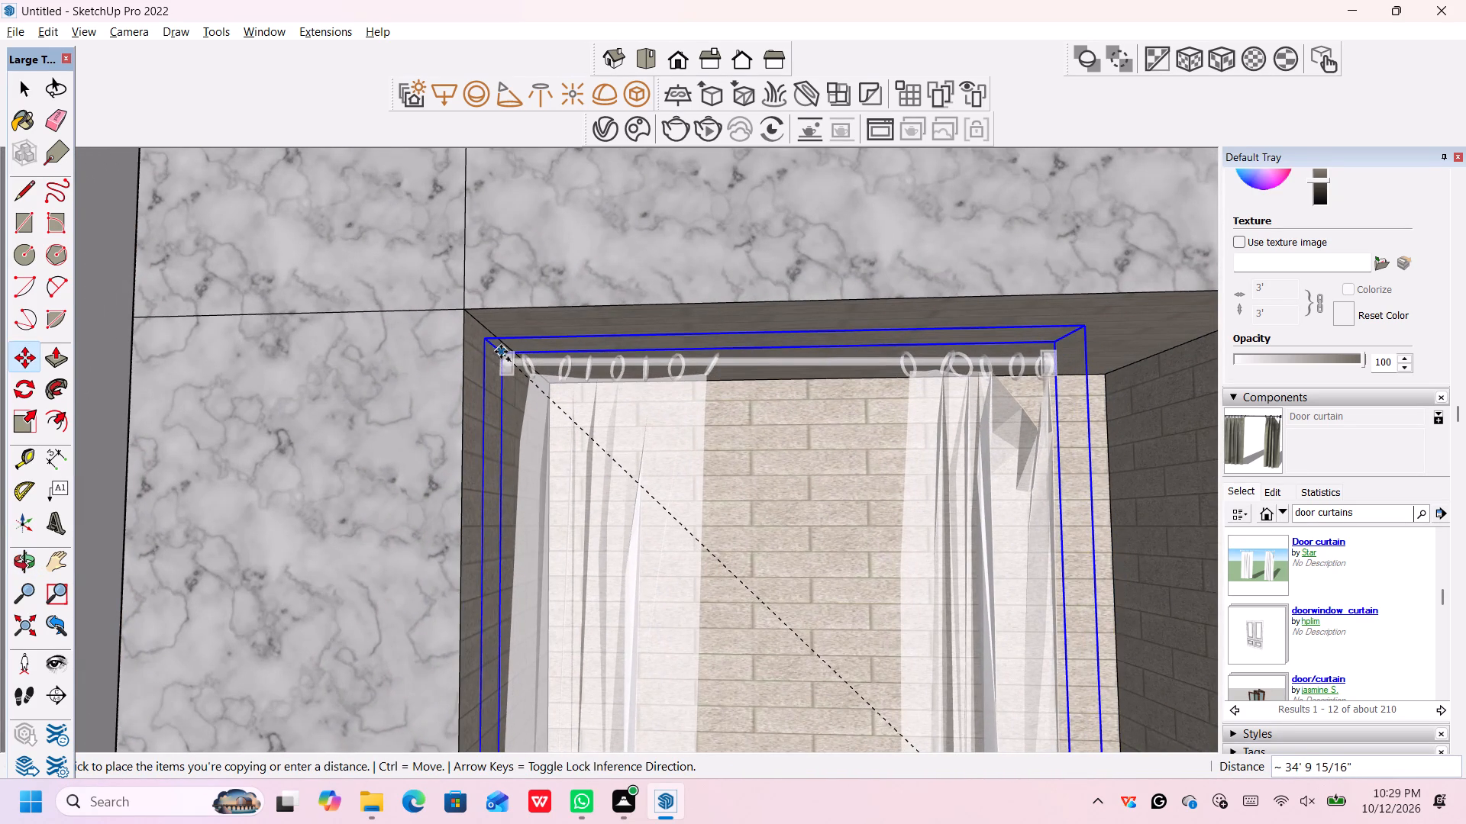
{"action": "left_click", "coordinate": [501, 352]}
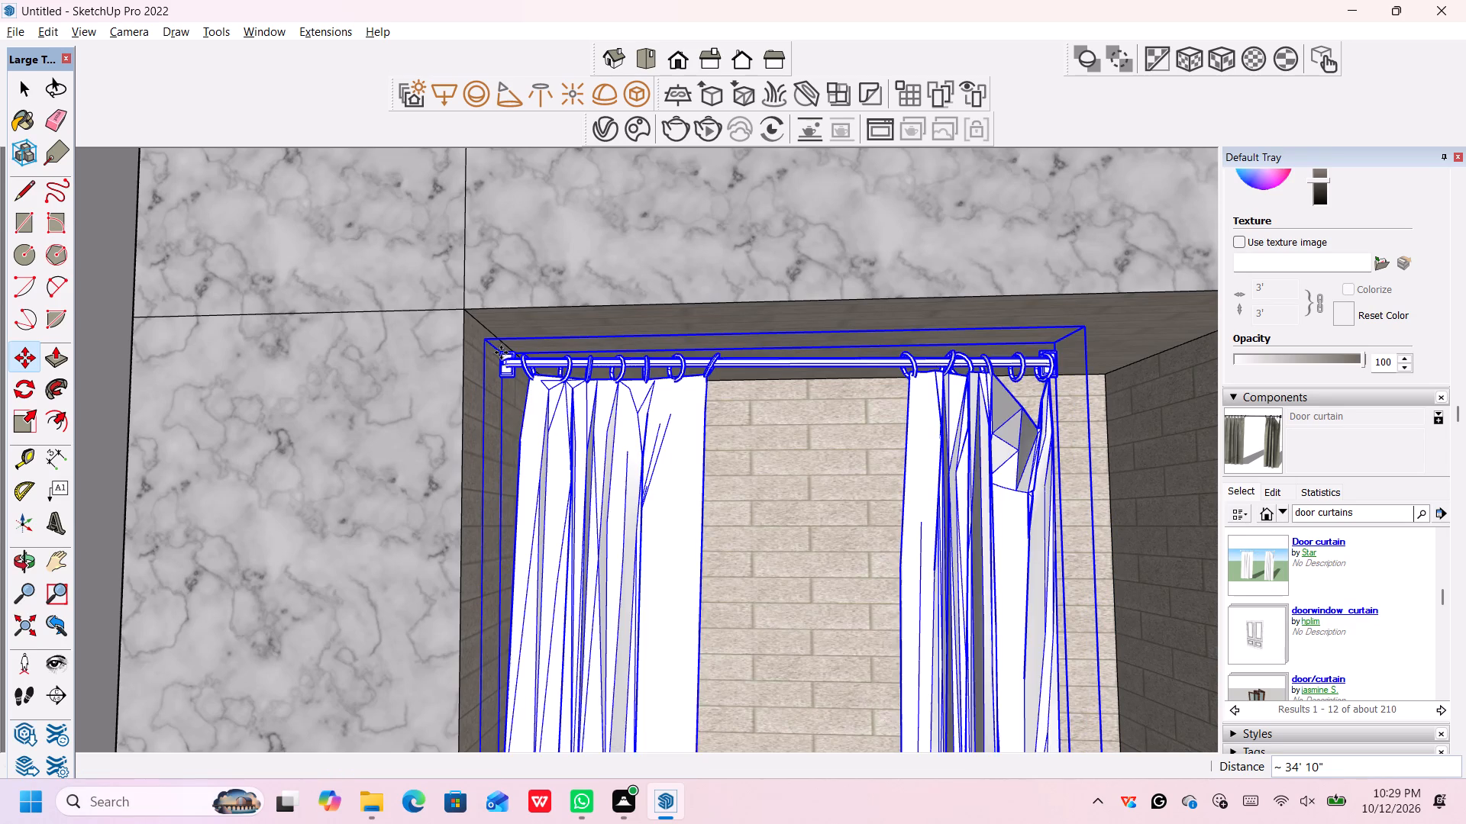
Scale the copied curtain uniformly by about 1.28 from its lower corner so it spans the opening's width.
{"action": "scroll", "coordinate": [502, 355], "scroll_direction": "down", "scroll_amount": 15}
{"action": "scroll", "coordinate": [745, 486], "scroll_direction": "up", "scroll_amount": 1}
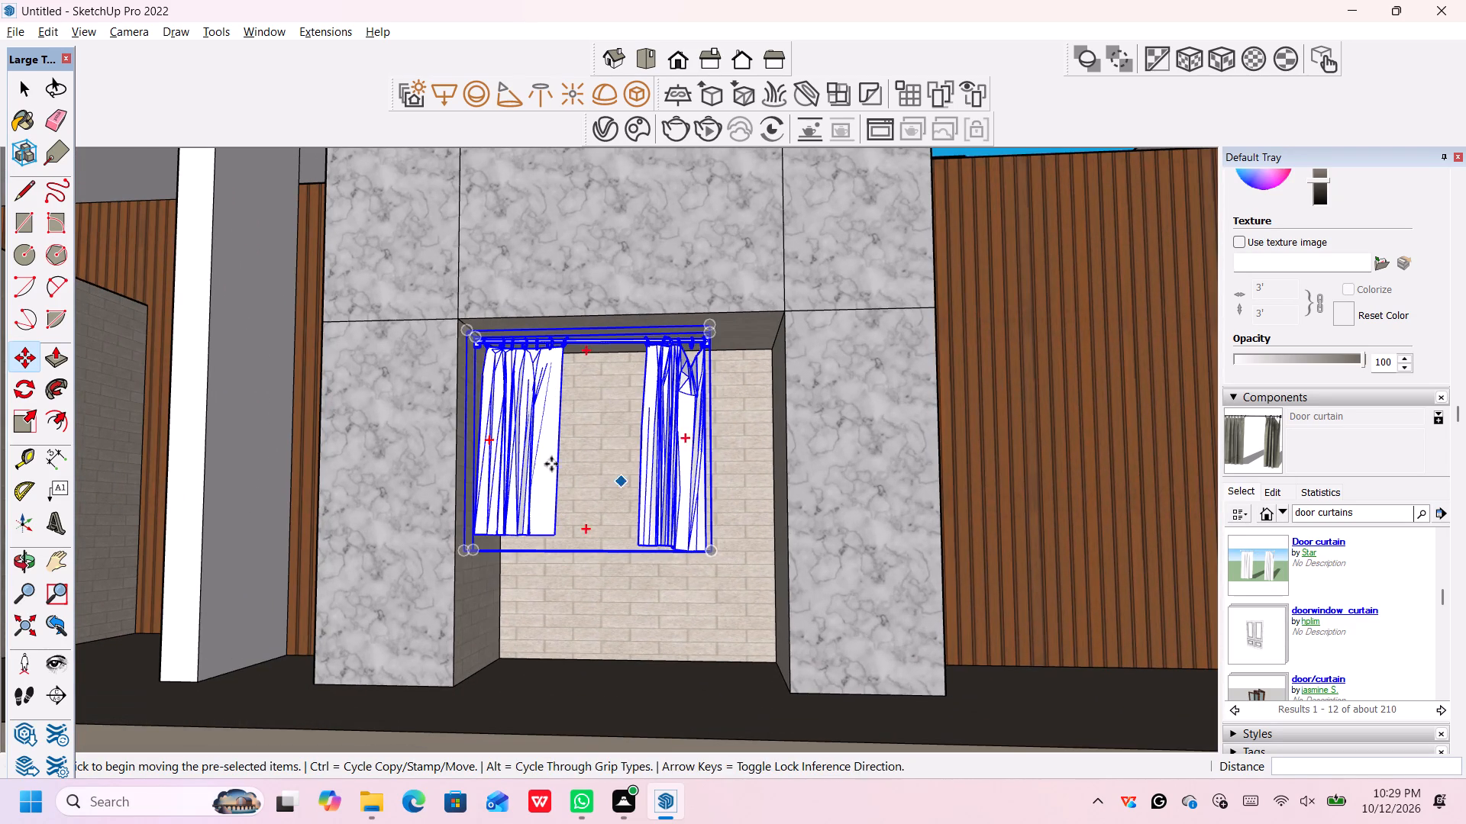
{"action": "left_click", "coordinate": [23, 417]}
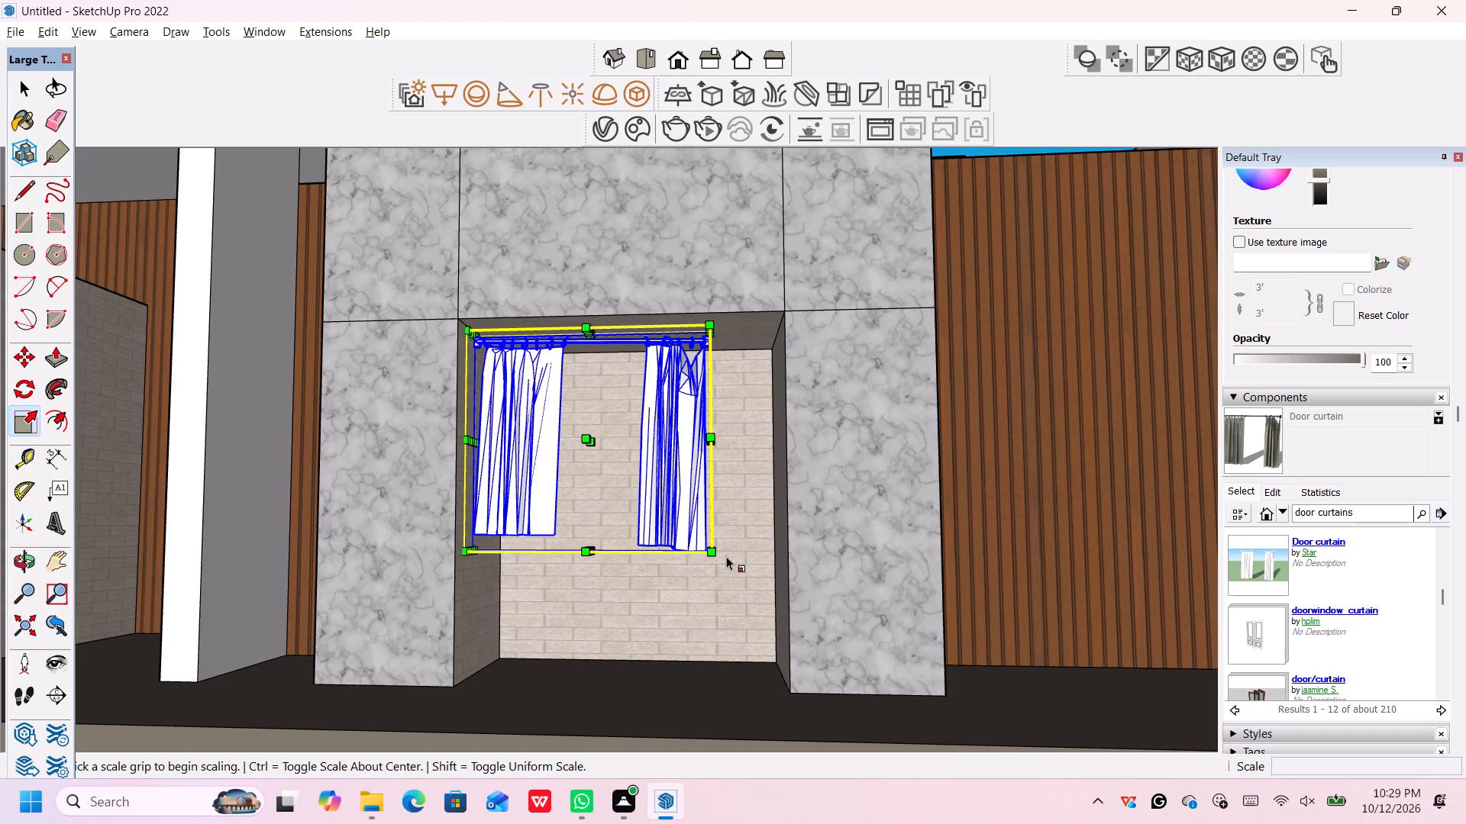
{"action": "middle_click_drag", "start_coordinate": [727, 556], "coordinate": [669, 577]}
{"action": "scroll", "coordinate": [658, 574], "scroll_direction": "up", "scroll_amount": 3}
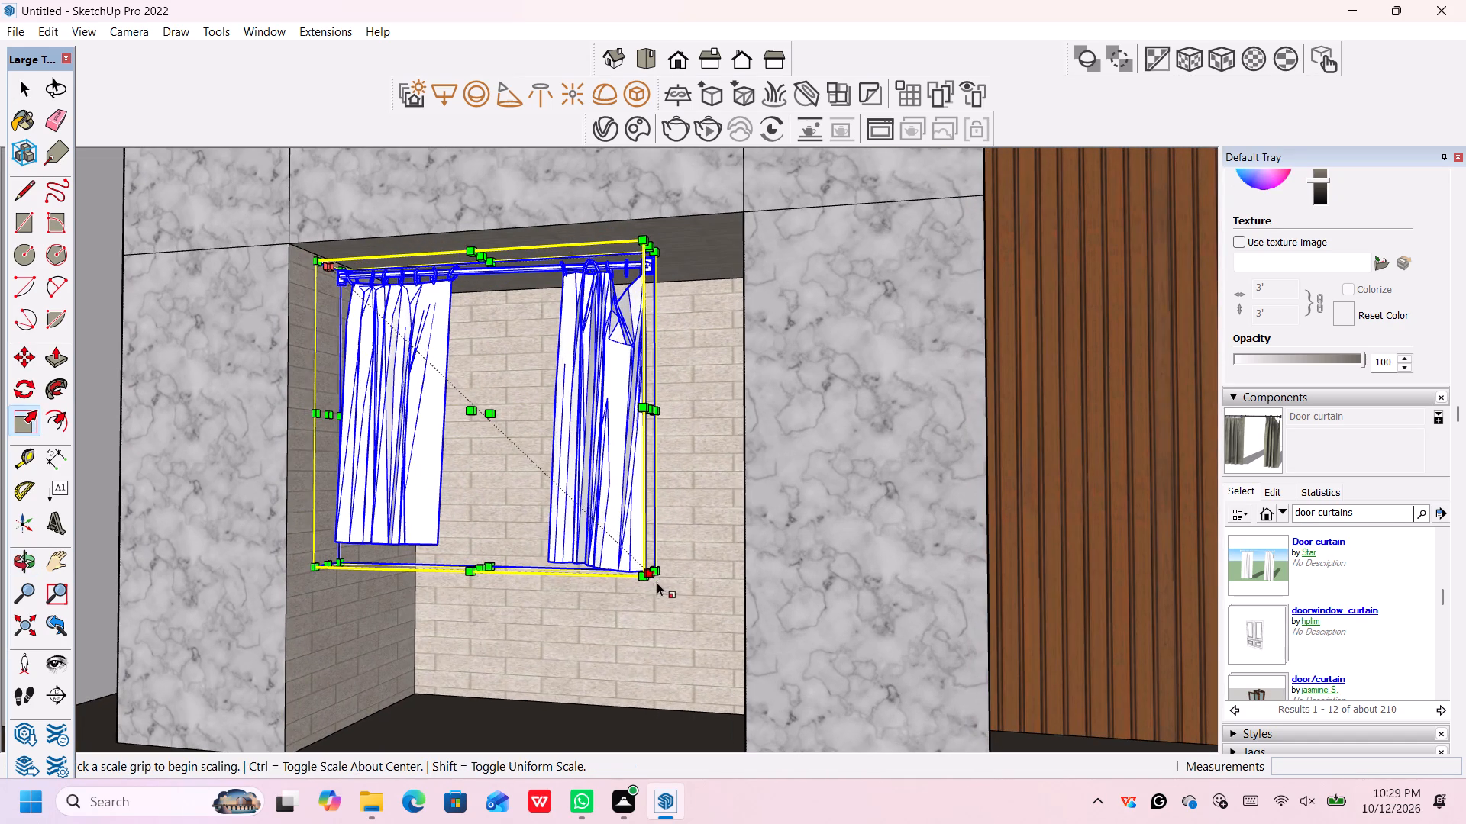
{"action": "left_click", "coordinate": [650, 581]}
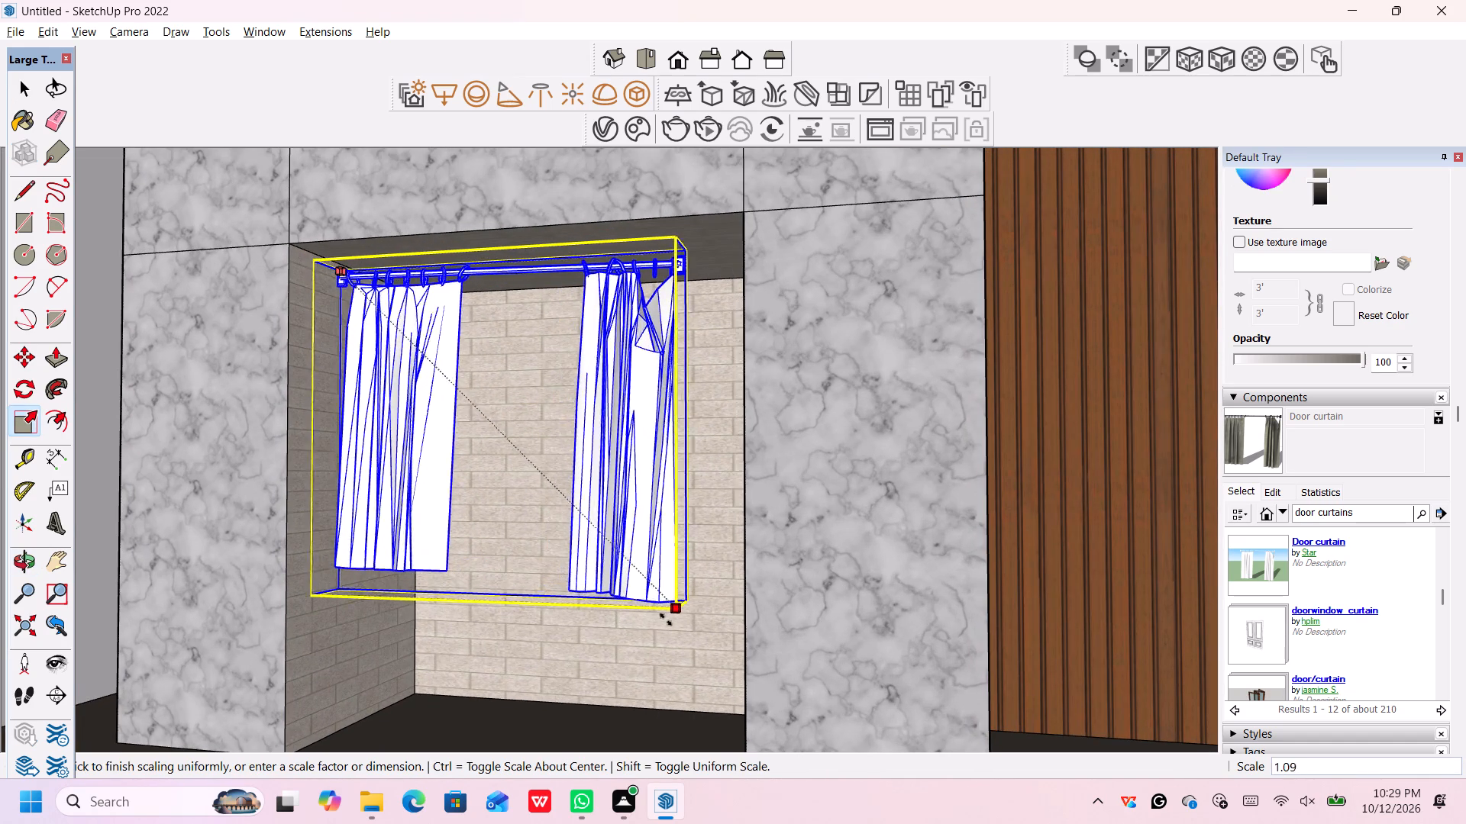
{"action": "scroll", "coordinate": [666, 620], "scroll_direction": "down", "scroll_amount": 7}
{"action": "middle_click_drag", "start_coordinate": [692, 653], "coordinate": [806, 667]}
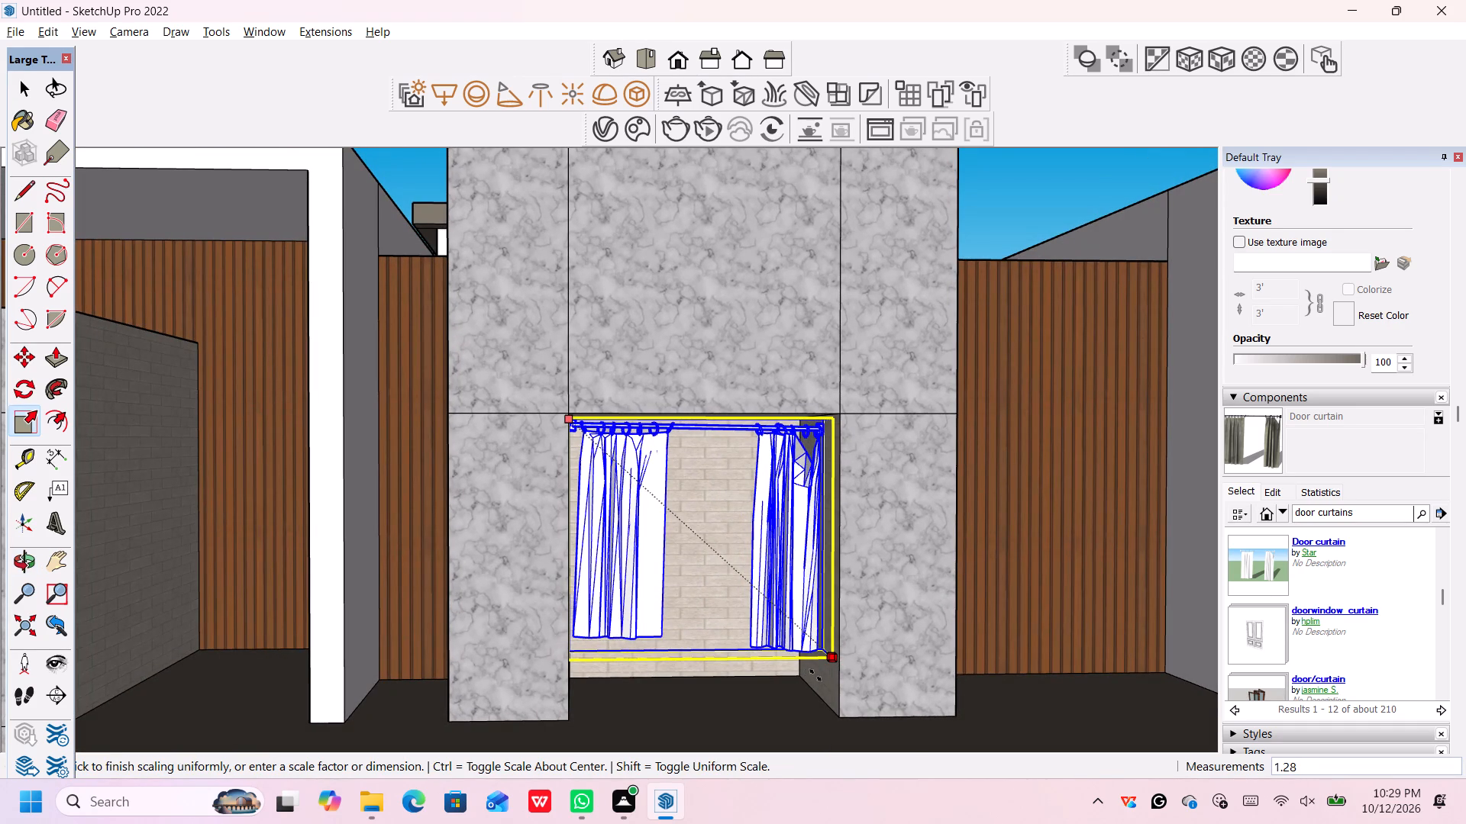
{"action": "left_click", "coordinate": [815, 675]}
Stretch the copied curtain downward by a blue-axis scale of about 1.23 to reach the opening's floor, and deselect it.
{"action": "scroll", "coordinate": [748, 685], "scroll_direction": "up", "scroll_amount": 6}
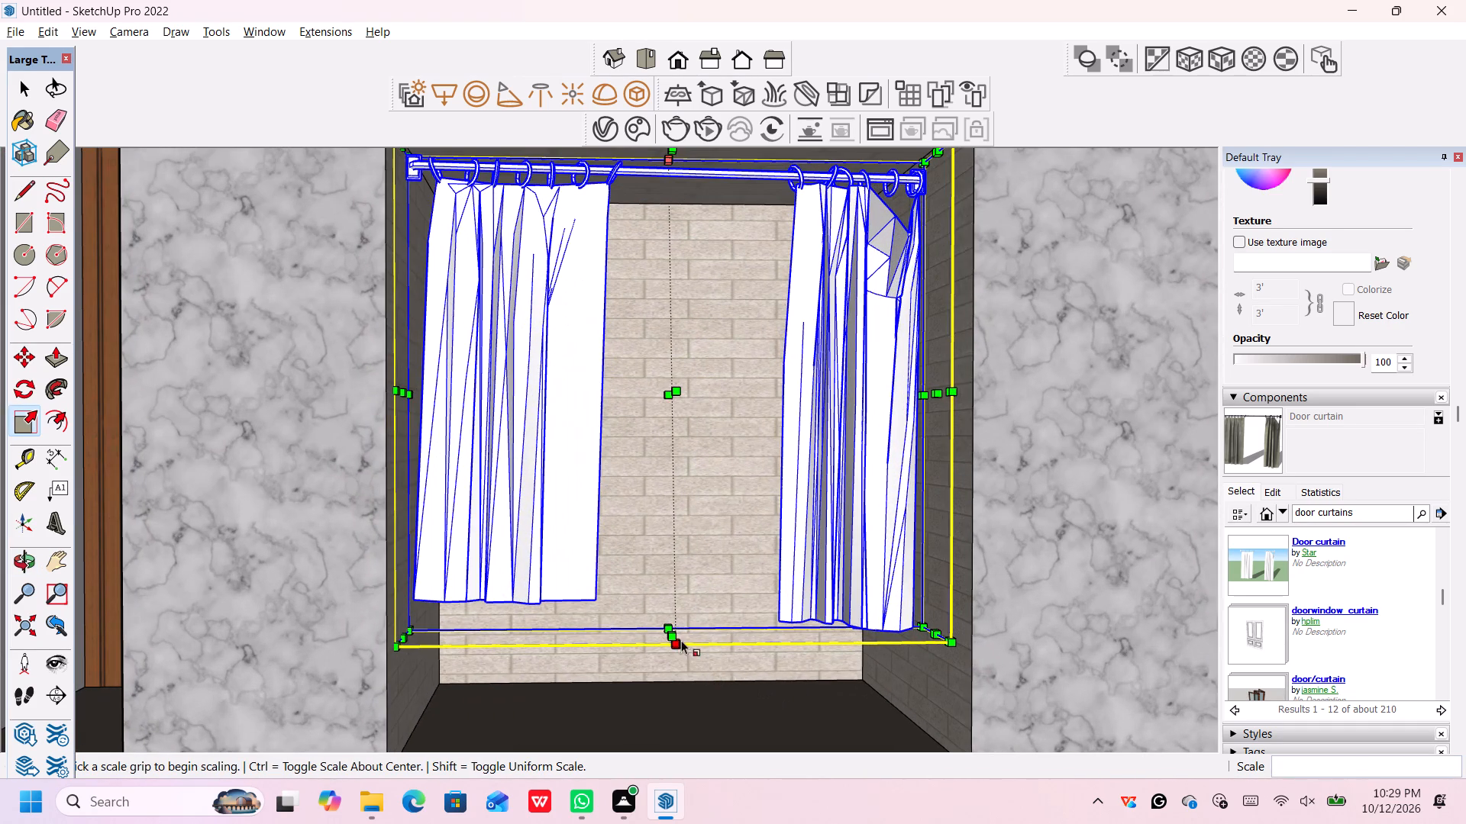
{"action": "left_click", "coordinate": [670, 635]}
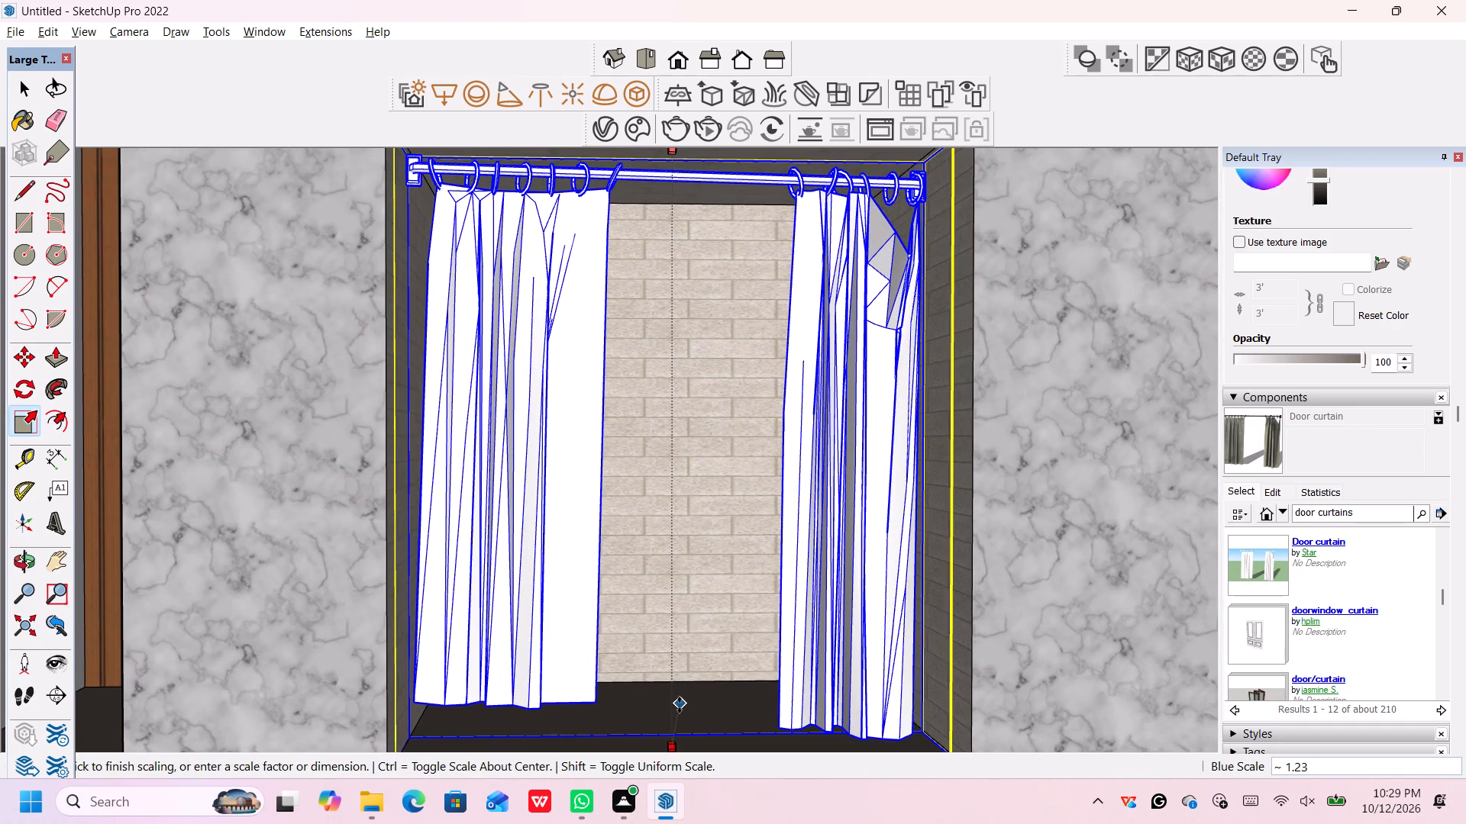
{"action": "left_click", "coordinate": [680, 705]}
{"action": "scroll", "coordinate": [704, 668], "scroll_direction": "down", "scroll_amount": 17}
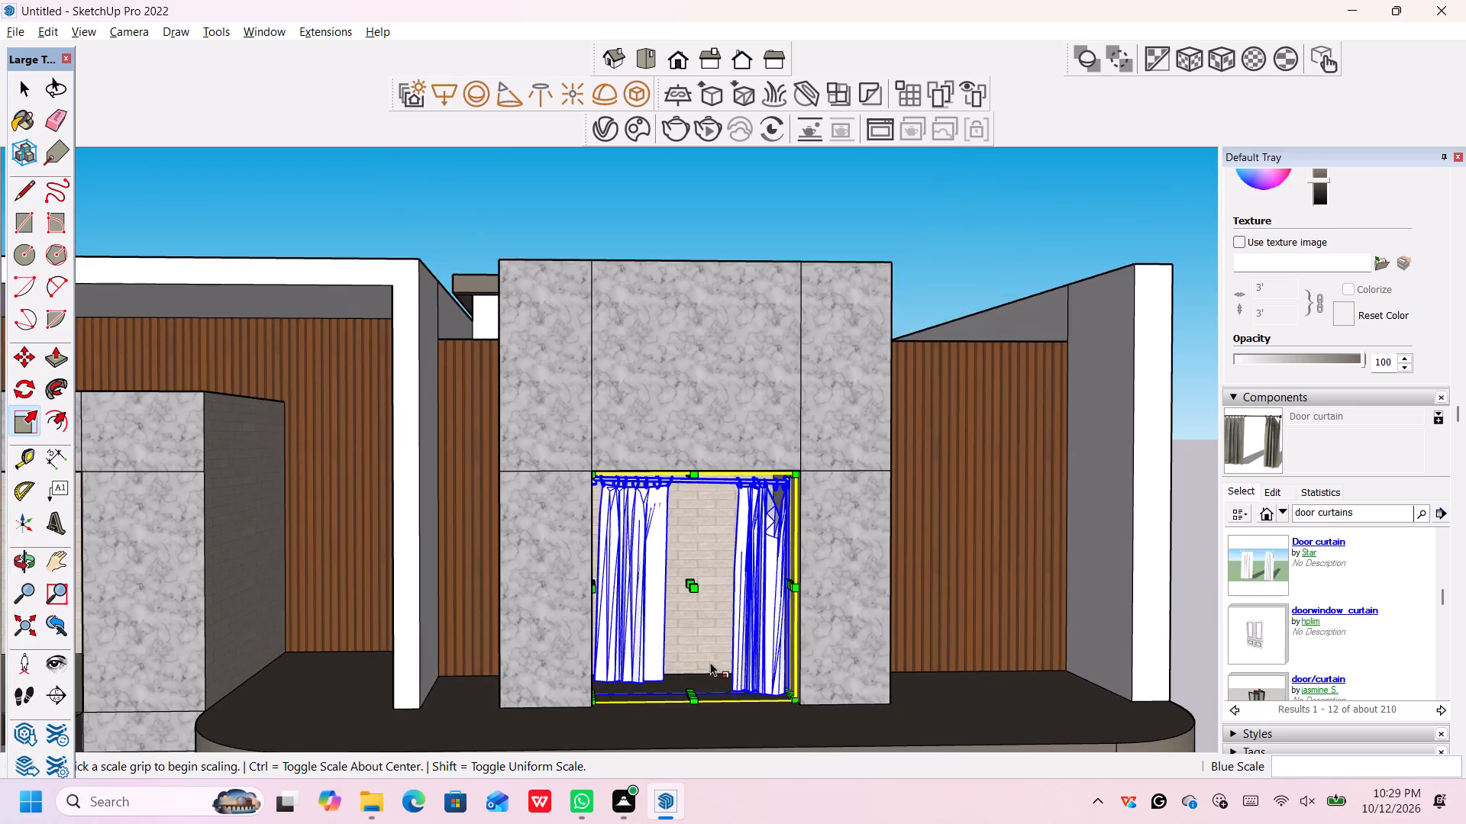
{"action": "scroll", "coordinate": [718, 657], "scroll_direction": "down", "scroll_amount": 4}
{"action": "scroll", "coordinate": [776, 574], "scroll_direction": "down", "scroll_amount": 11}
{"action": "left_click", "coordinate": [974, 556]}
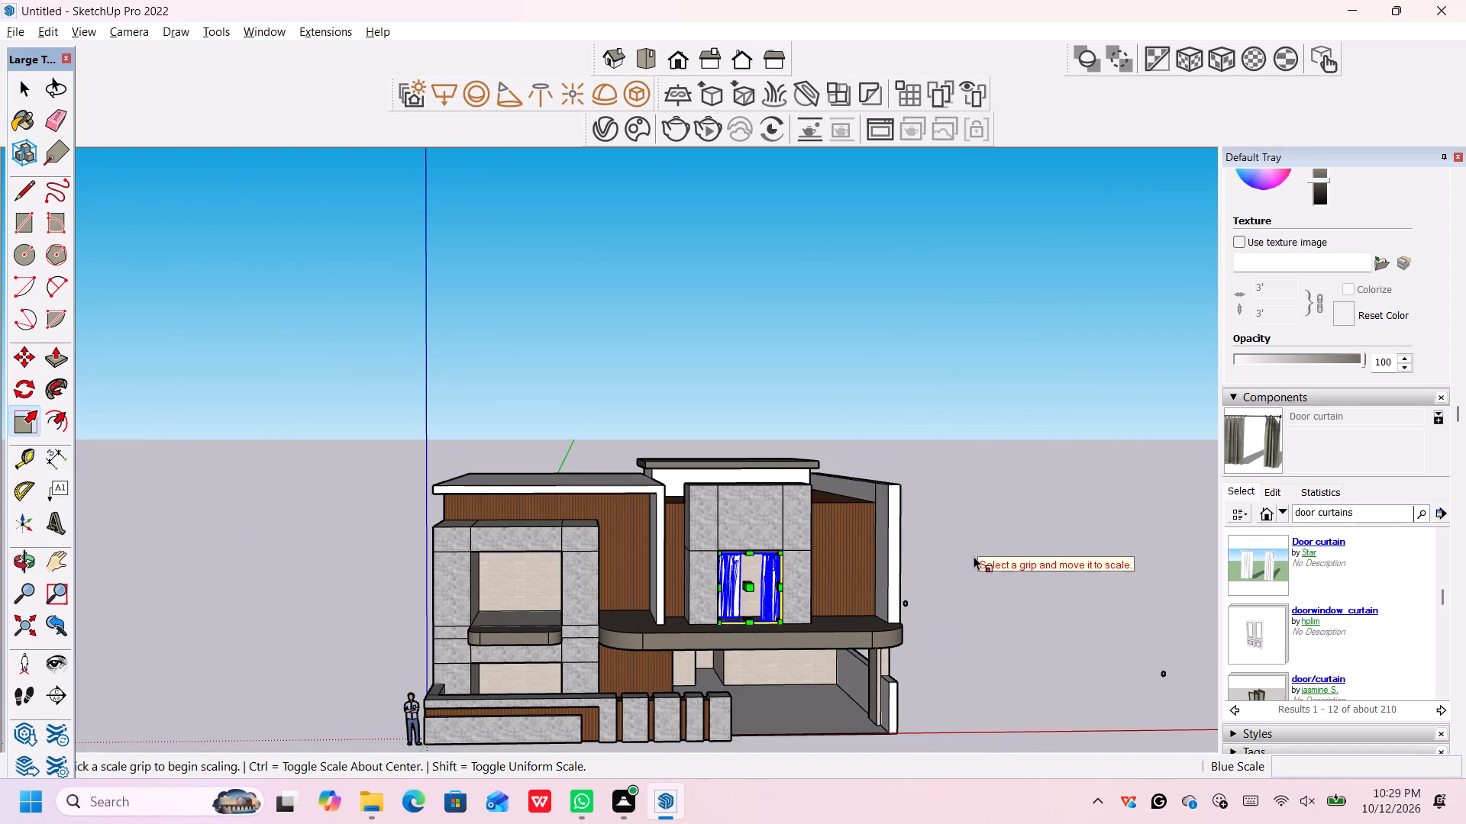
{"action": "key", "text": "space"}
{"action": "left_click", "coordinate": [954, 542]}
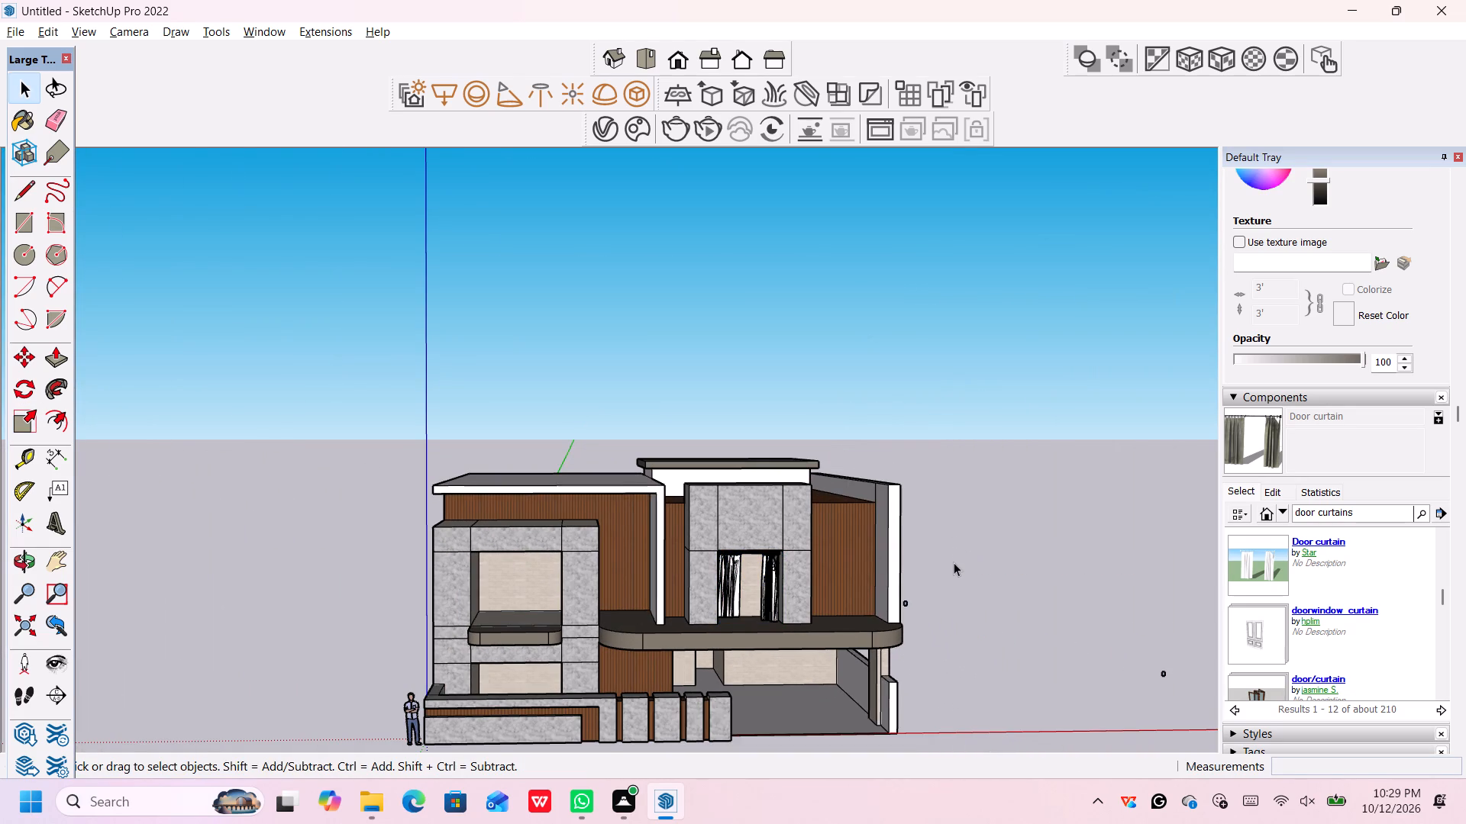
Examine the curtain in the upper-floor opening against the rest of the front facade, near and far.
{"action": "scroll", "coordinate": [778, 661], "scroll_direction": "up", "scroll_amount": 5}
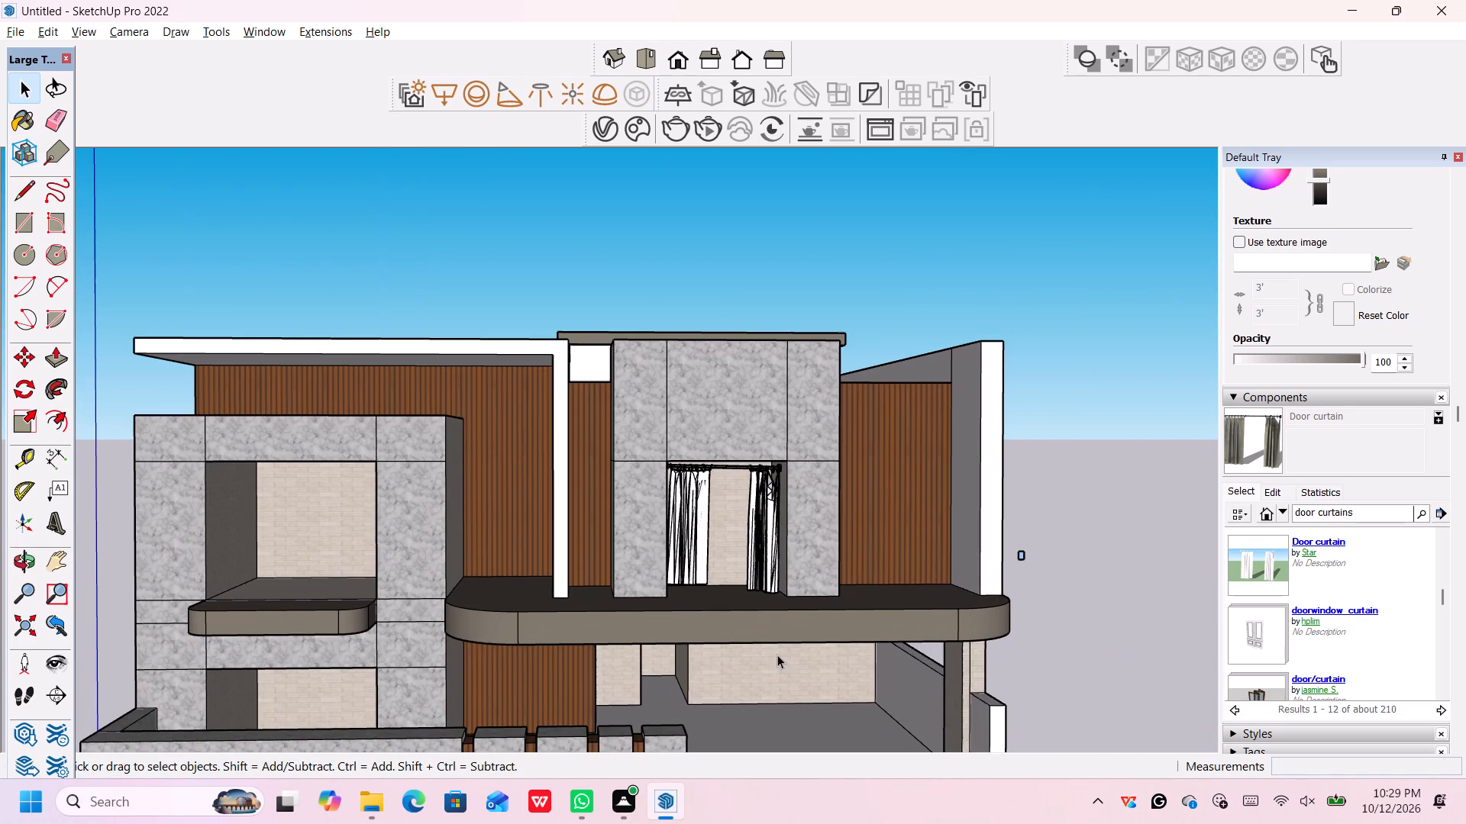
{"action": "scroll", "coordinate": [761, 560], "scroll_direction": "up", "scroll_amount": 2}
{"action": "scroll", "coordinate": [761, 560], "scroll_direction": "down", "scroll_amount": 2}
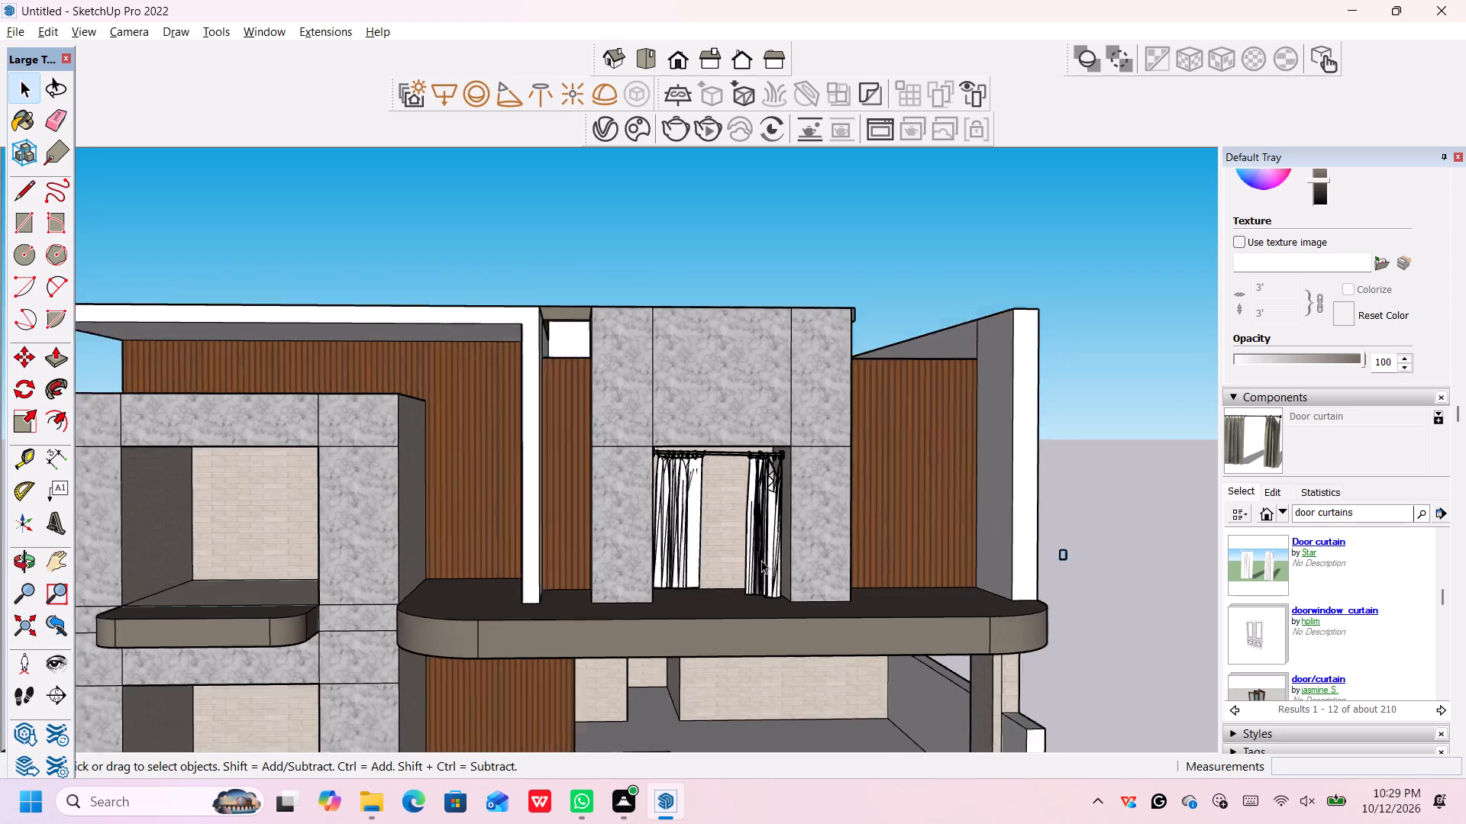
{"action": "scroll", "coordinate": [761, 560], "scroll_direction": "down", "scroll_amount": 12}
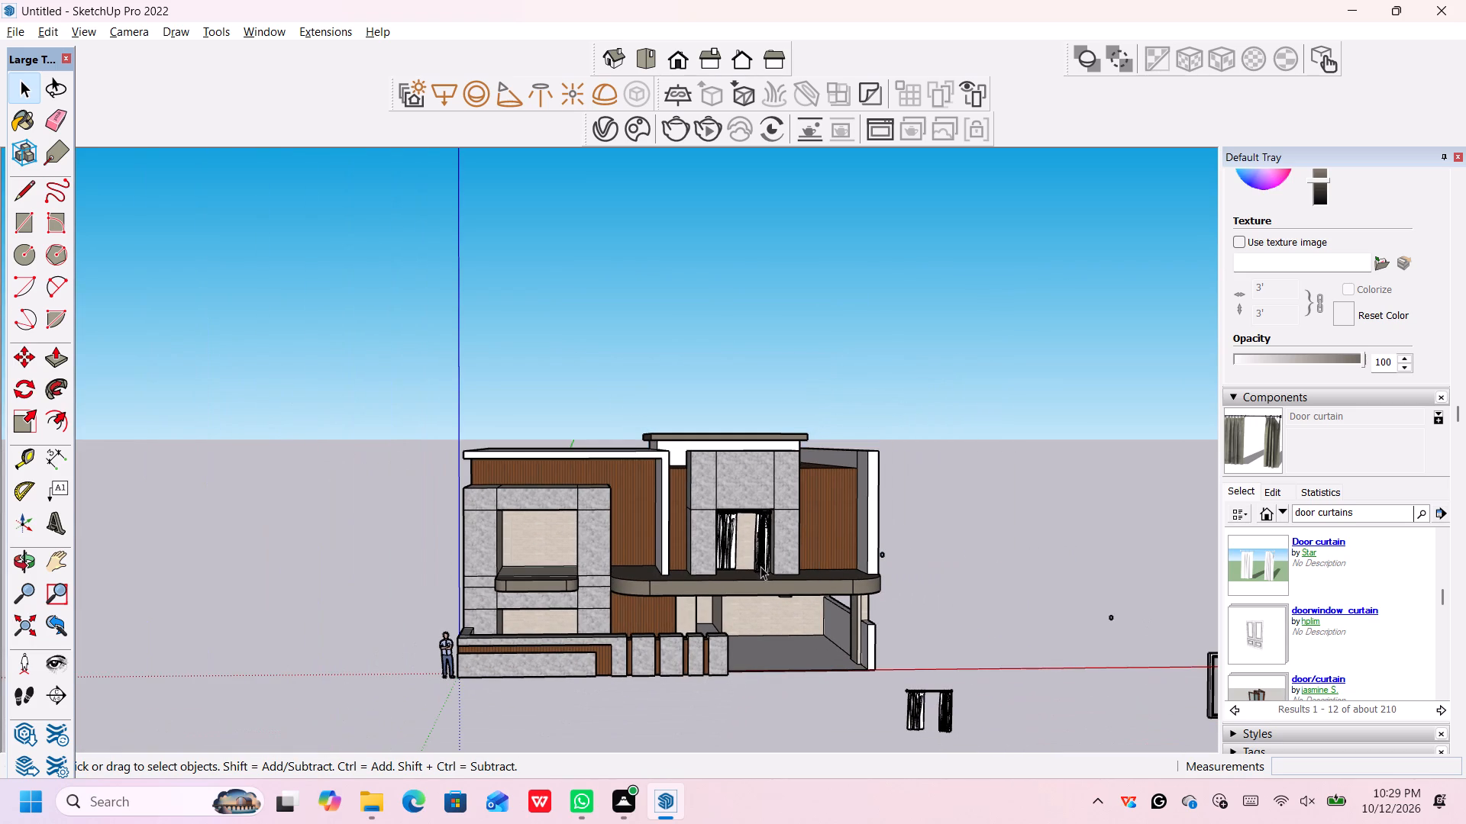
{"action": "scroll", "coordinate": [749, 575], "scroll_direction": "up", "scroll_amount": 2}
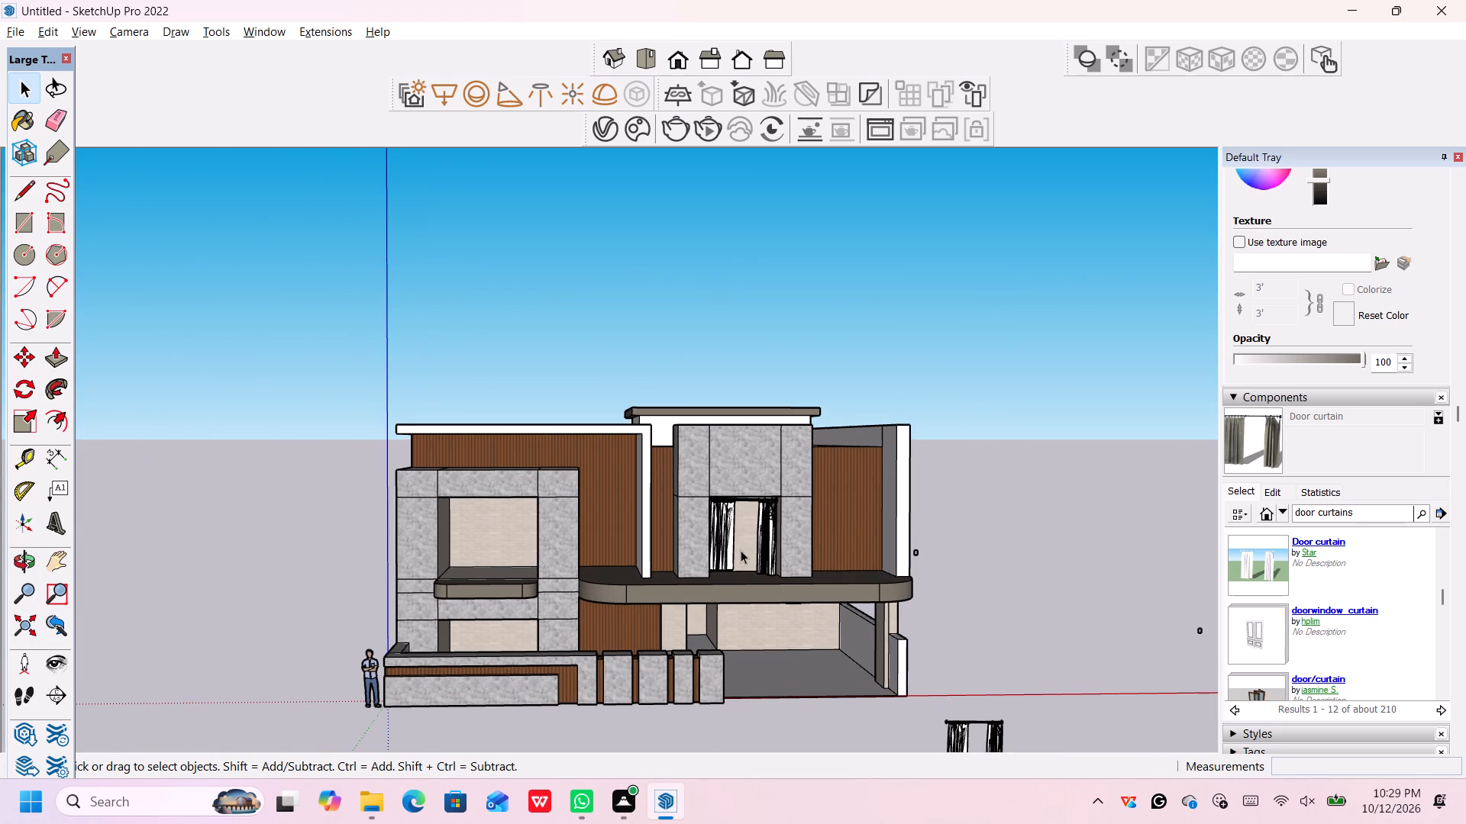
{"action": "scroll", "coordinate": [722, 517], "scroll_direction": "up", "scroll_amount": 1}
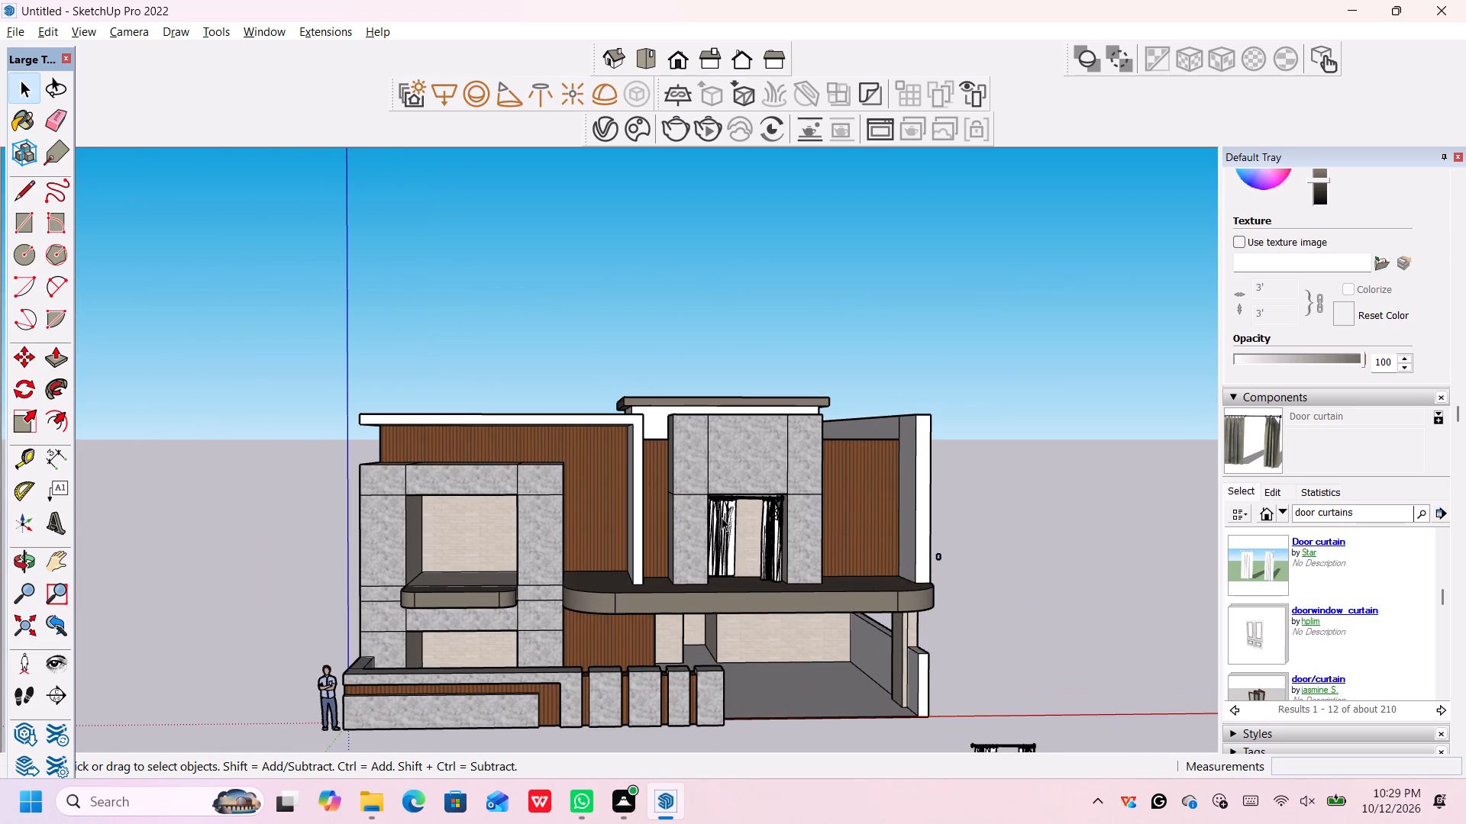
{"action": "scroll", "coordinate": [757, 538], "scroll_direction": "down", "scroll_amount": 5}
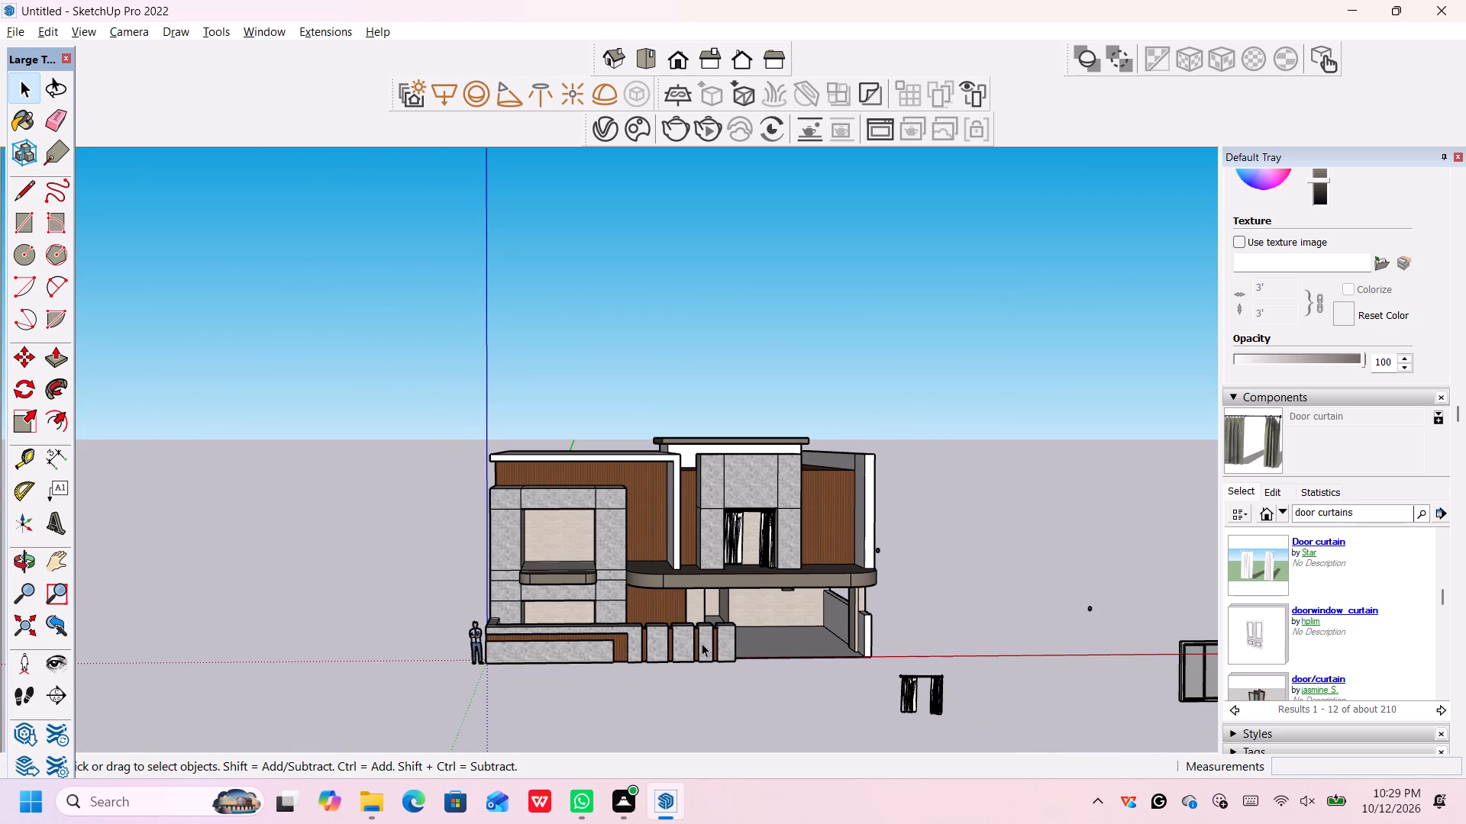
{"action": "scroll", "coordinate": [889, 678], "scroll_direction": "up", "scroll_amount": 4}
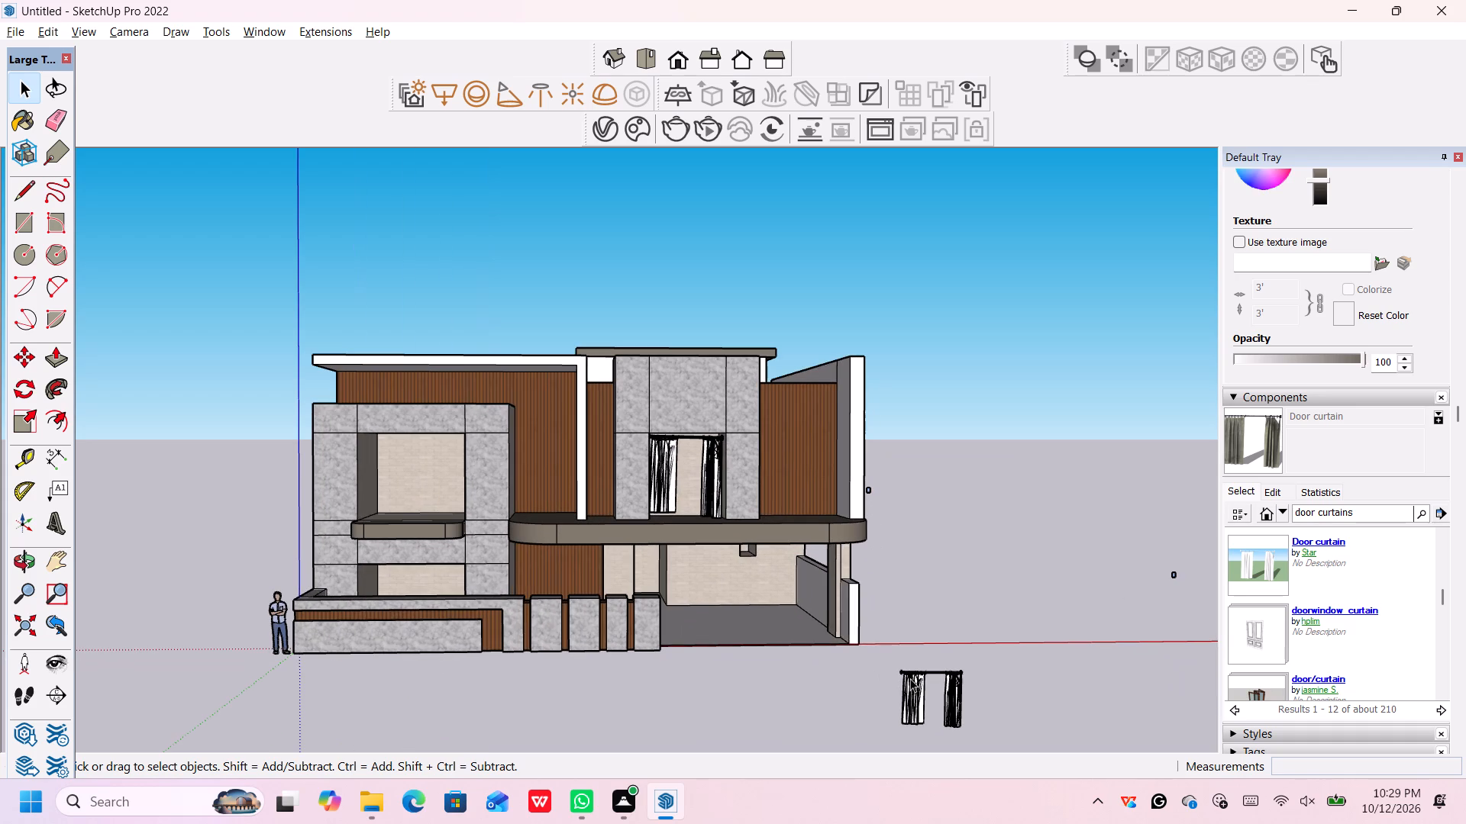
Select the original curtain group standing on the ground in front of the carport, close in on its rod's end.
{"action": "left_click", "coordinate": [910, 678]}
{"action": "scroll", "coordinate": [954, 674], "scroll_direction": "up", "scroll_amount": 1}
{"action": "scroll", "coordinate": [883, 669], "scroll_direction": "up", "scroll_amount": 3}
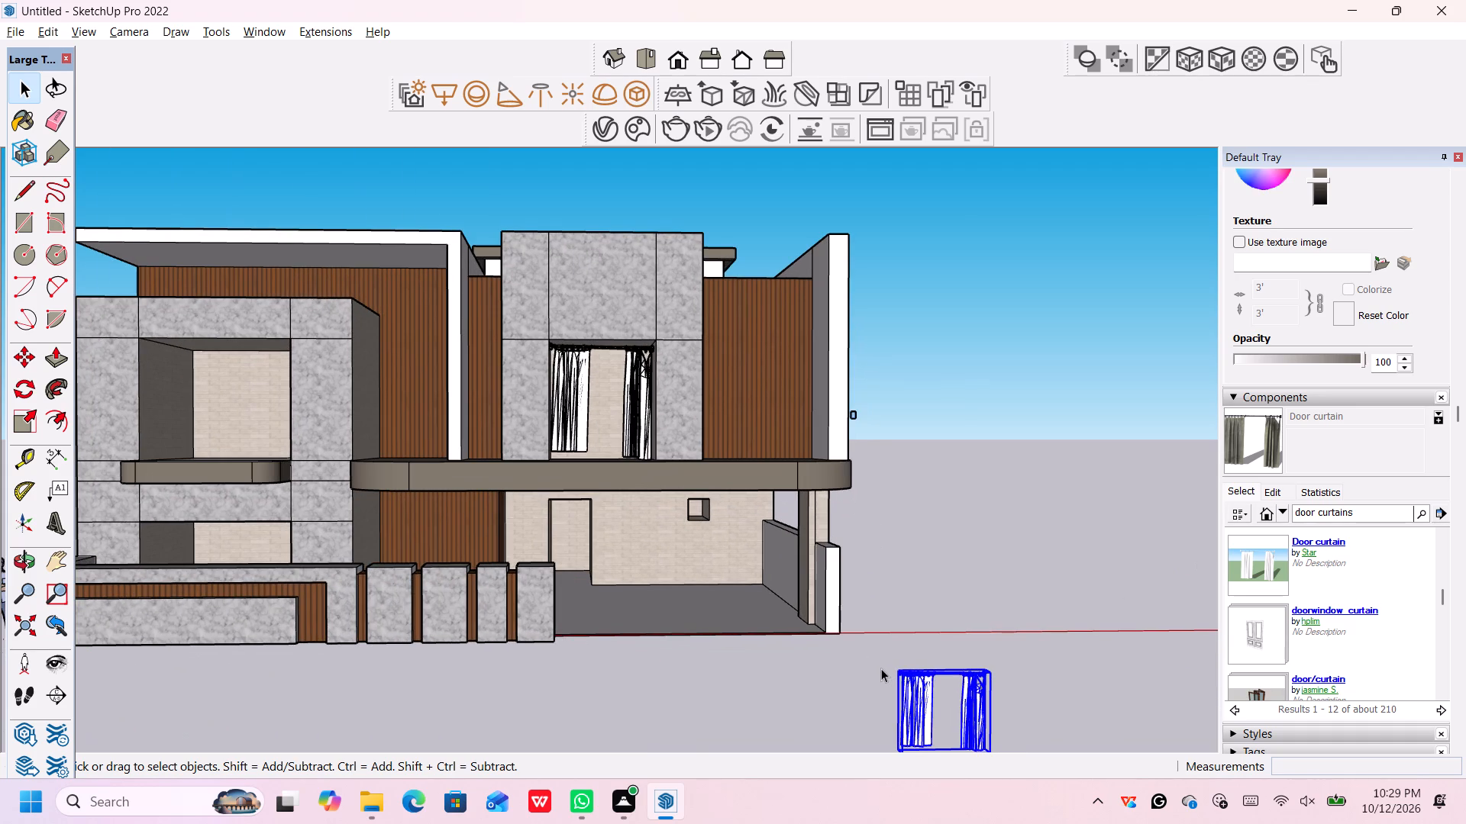
{"action": "scroll", "coordinate": [908, 683], "scroll_direction": "up", "scroll_amount": 4}
{"action": "scroll", "coordinate": [909, 684], "scroll_direction": "down", "scroll_amount": 1}
{"action": "middle_click_drag", "start_coordinate": [909, 684], "coordinate": [1009, 733]}
{"action": "scroll", "coordinate": [1009, 733], "scroll_direction": "up", "scroll_amount": 1}
{"action": "scroll", "coordinate": [1005, 728], "scroll_direction": "down", "scroll_amount": 1}
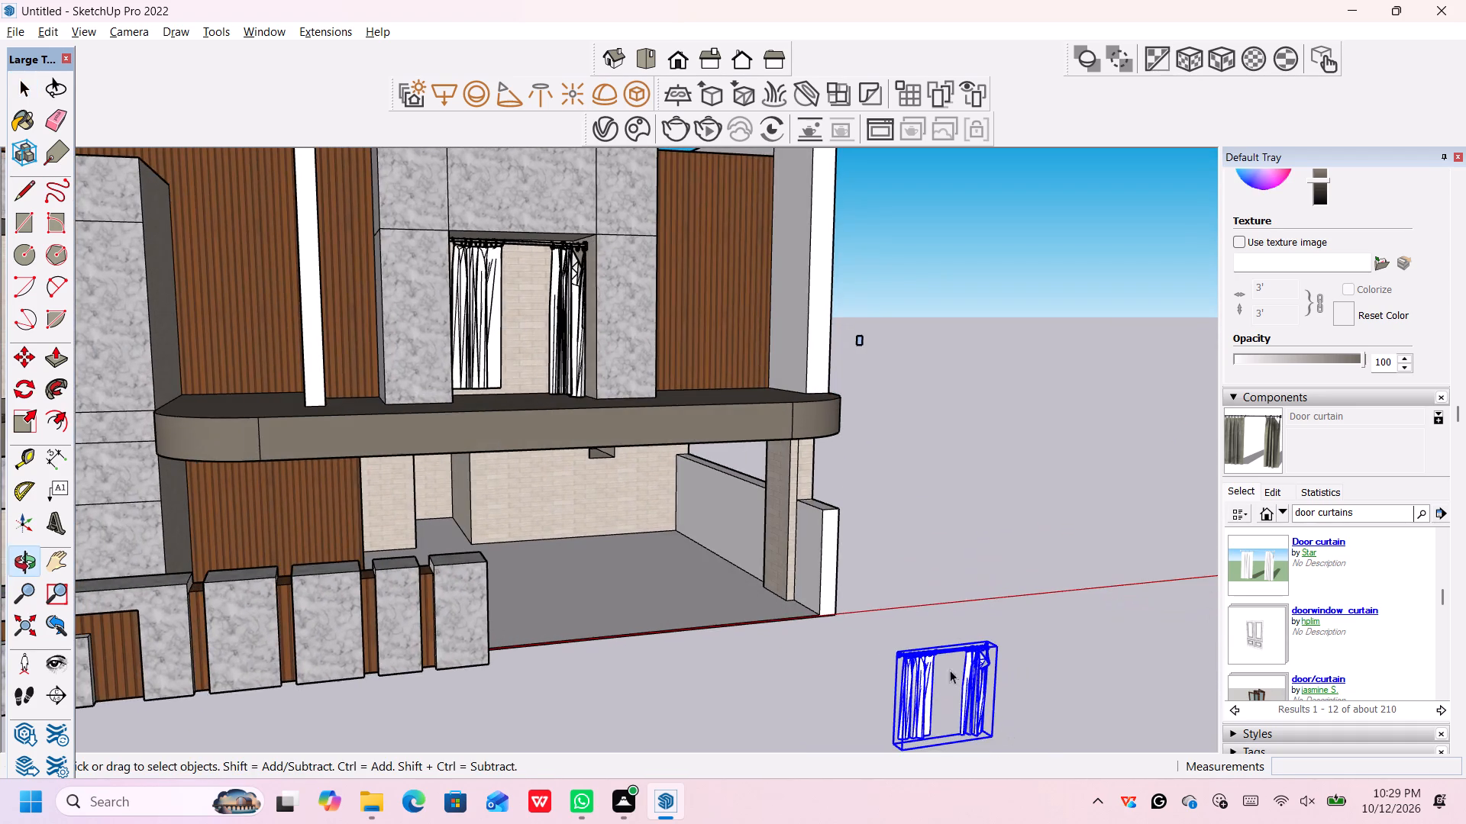
{"action": "scroll", "coordinate": [896, 650], "scroll_direction": "up", "scroll_amount": 18}
{"action": "scroll", "coordinate": [899, 644], "scroll_direction": "down", "scroll_amount": 1}
{"action": "scroll", "coordinate": [899, 644], "scroll_direction": "up", "scroll_amount": 3}
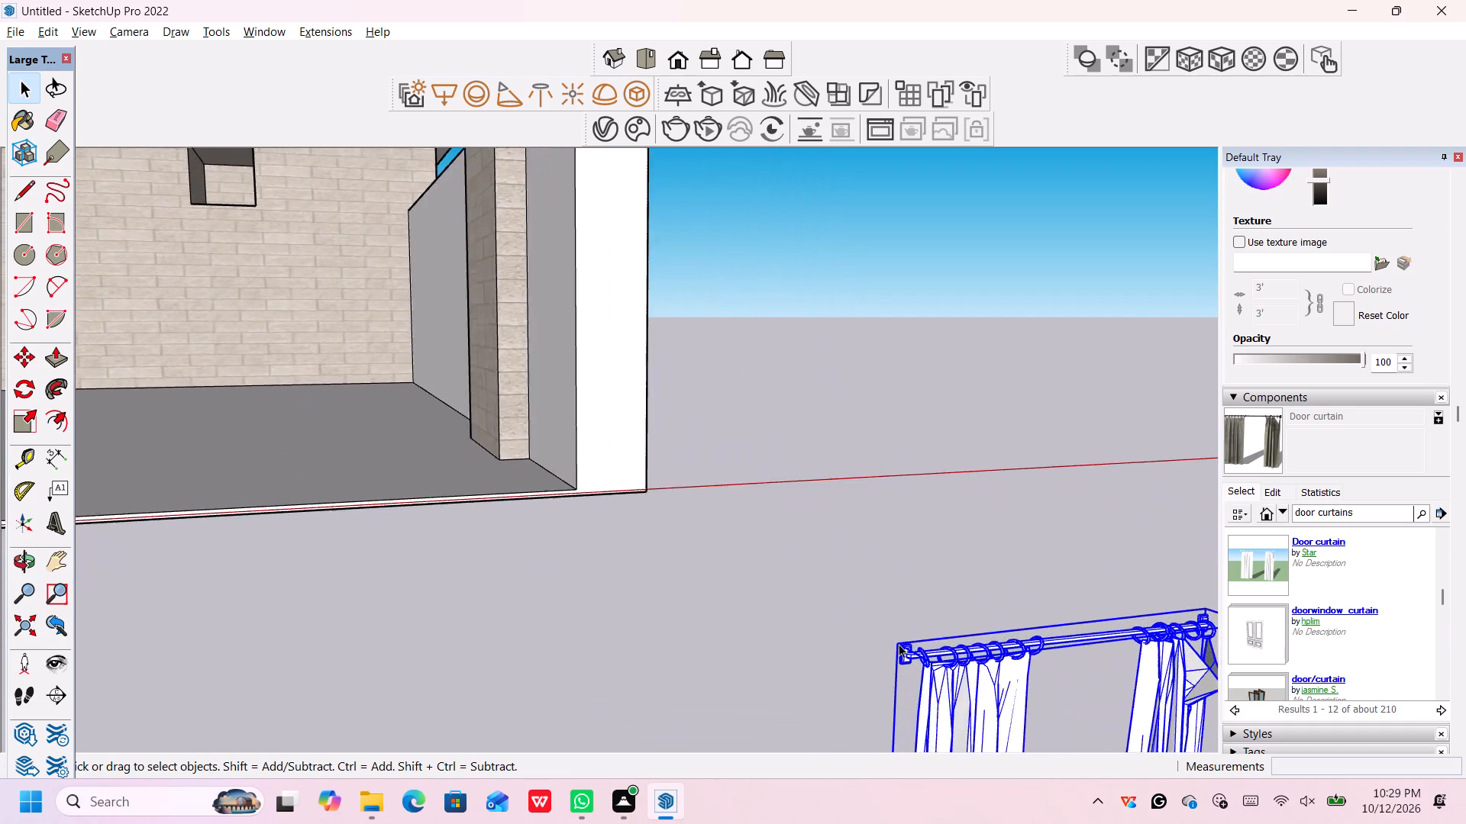
{"action": "scroll", "coordinate": [899, 644], "scroll_direction": "up", "scroll_amount": 14}
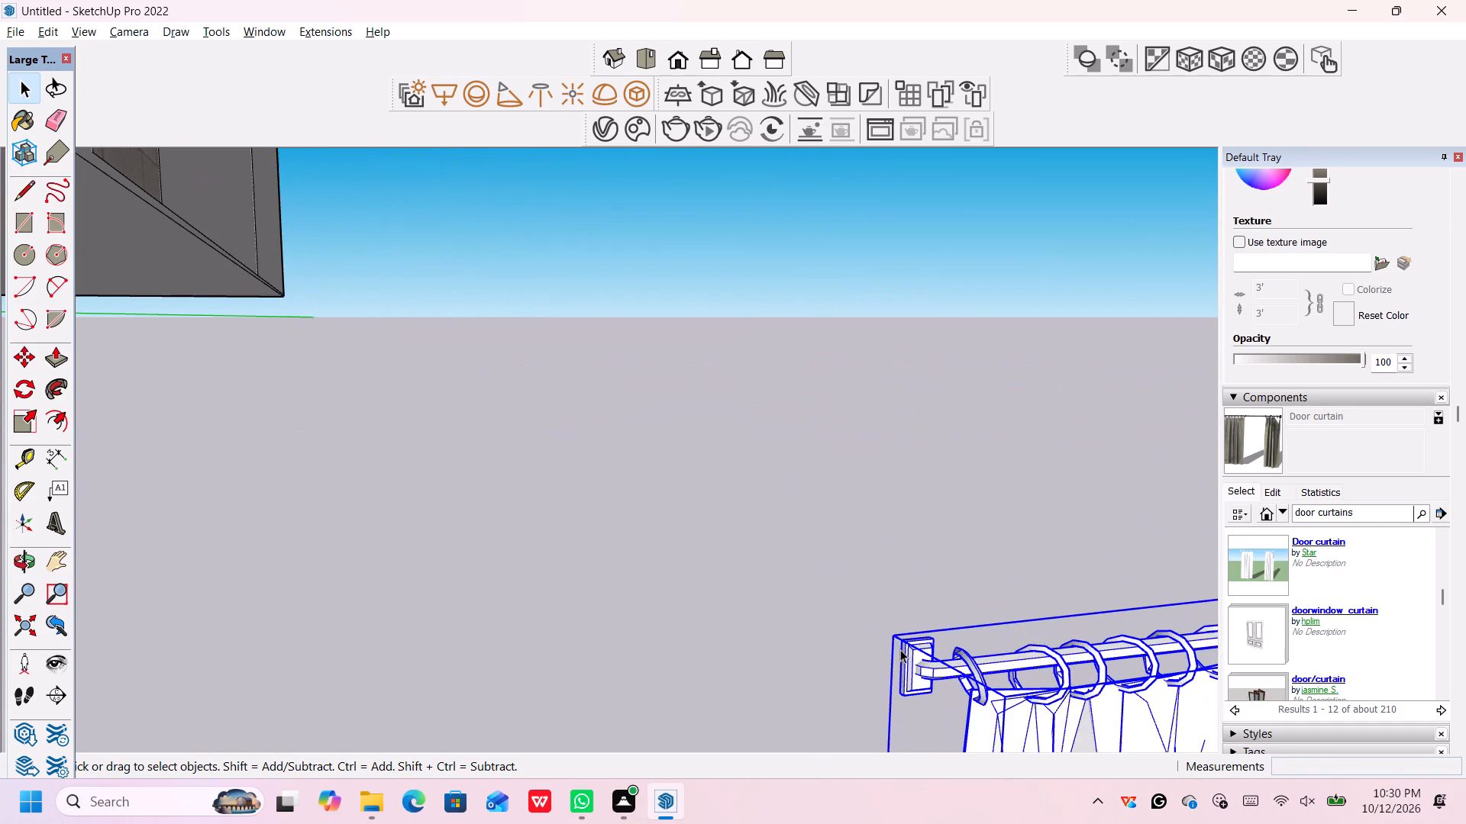
Start saving the model and choose the folder Desktop > synbiosis solutions > civil dwg 2 > 10 marla.
{"action": "key", "text": "ctrl+s"}
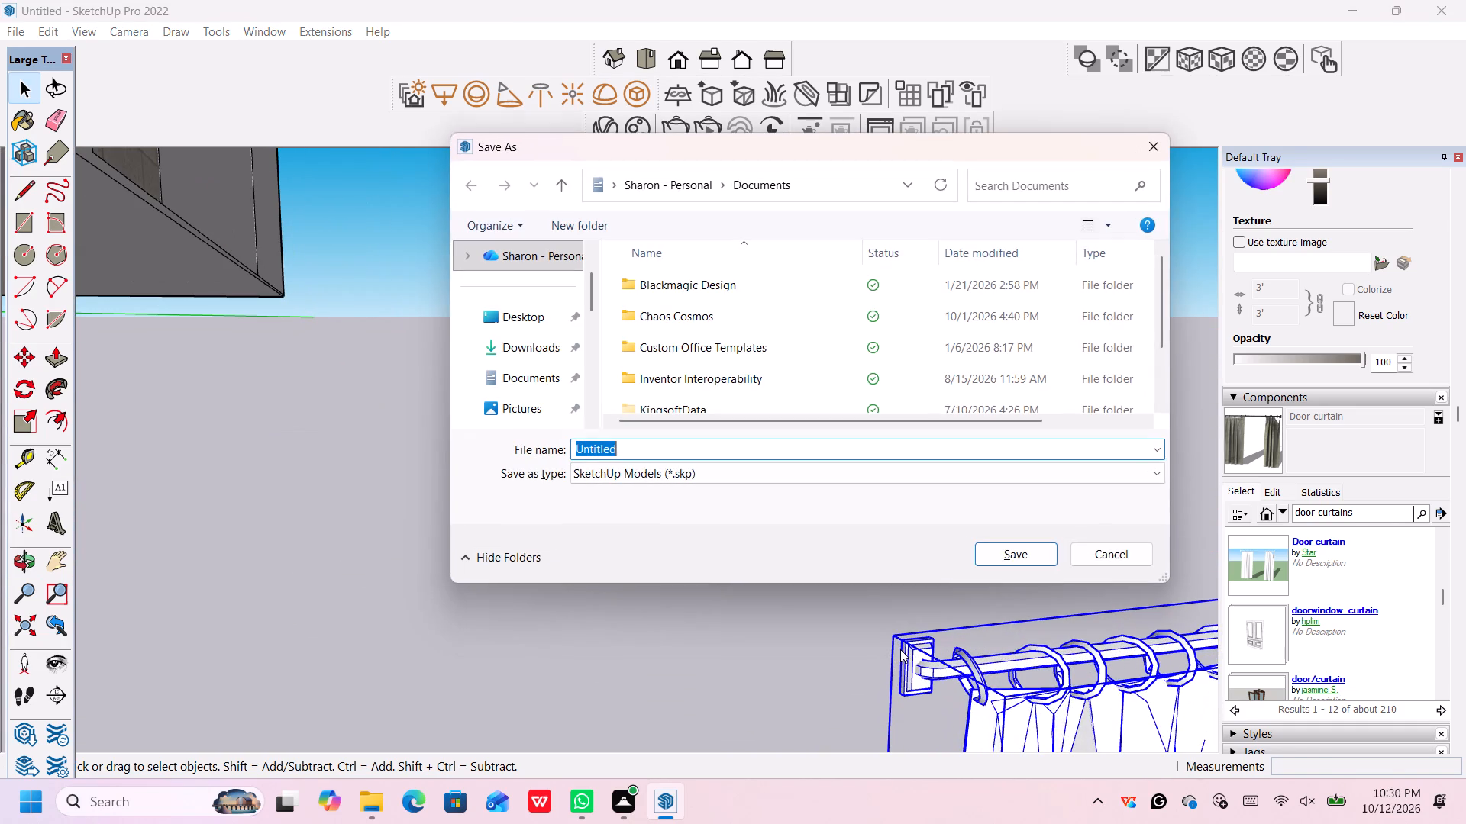
{"action": "double_click", "coordinate": [492, 325]}
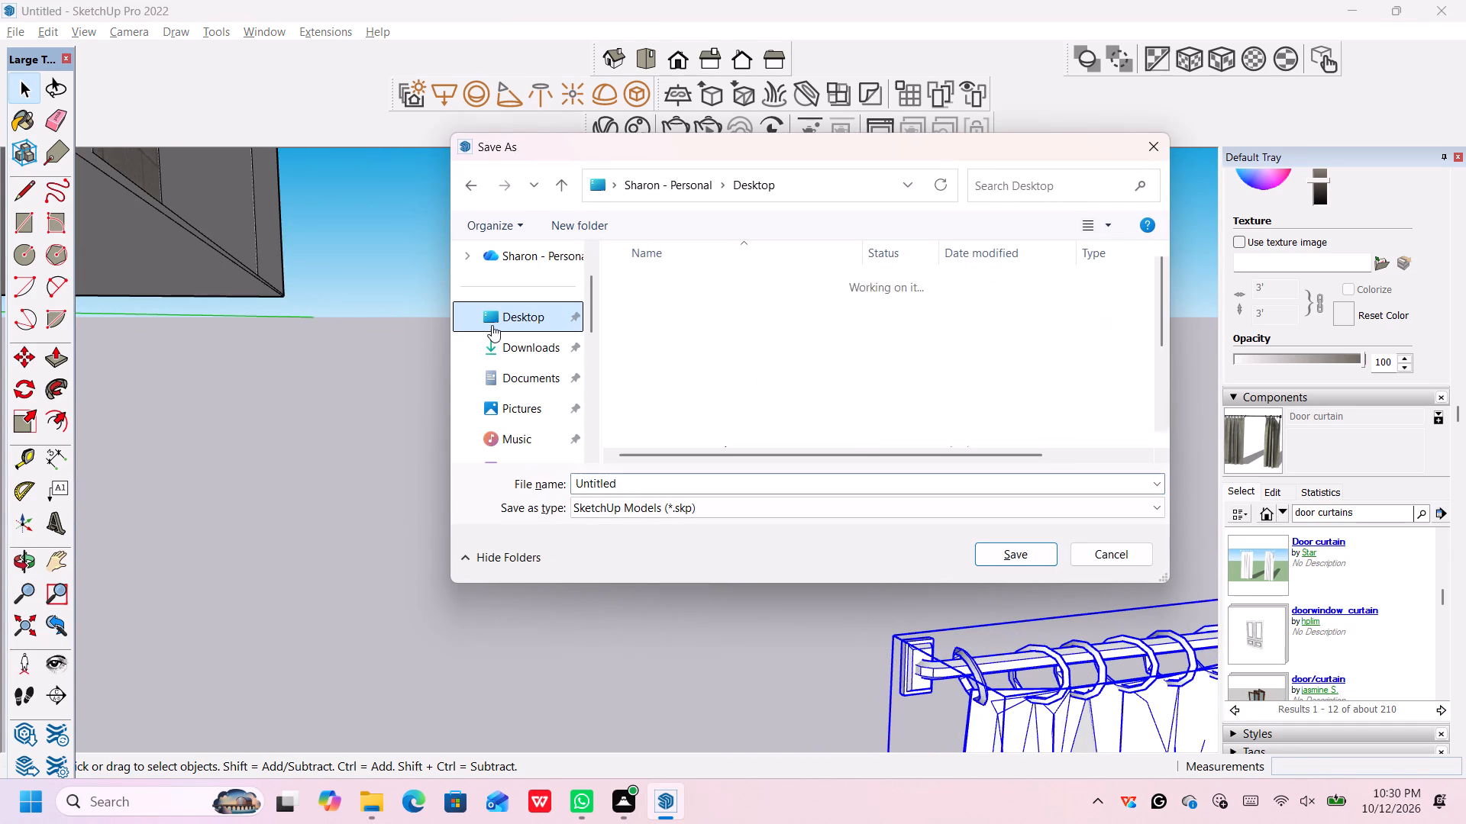
{"action": "scroll", "coordinate": [774, 407], "scroll_direction": "down", "scroll_amount": 4}
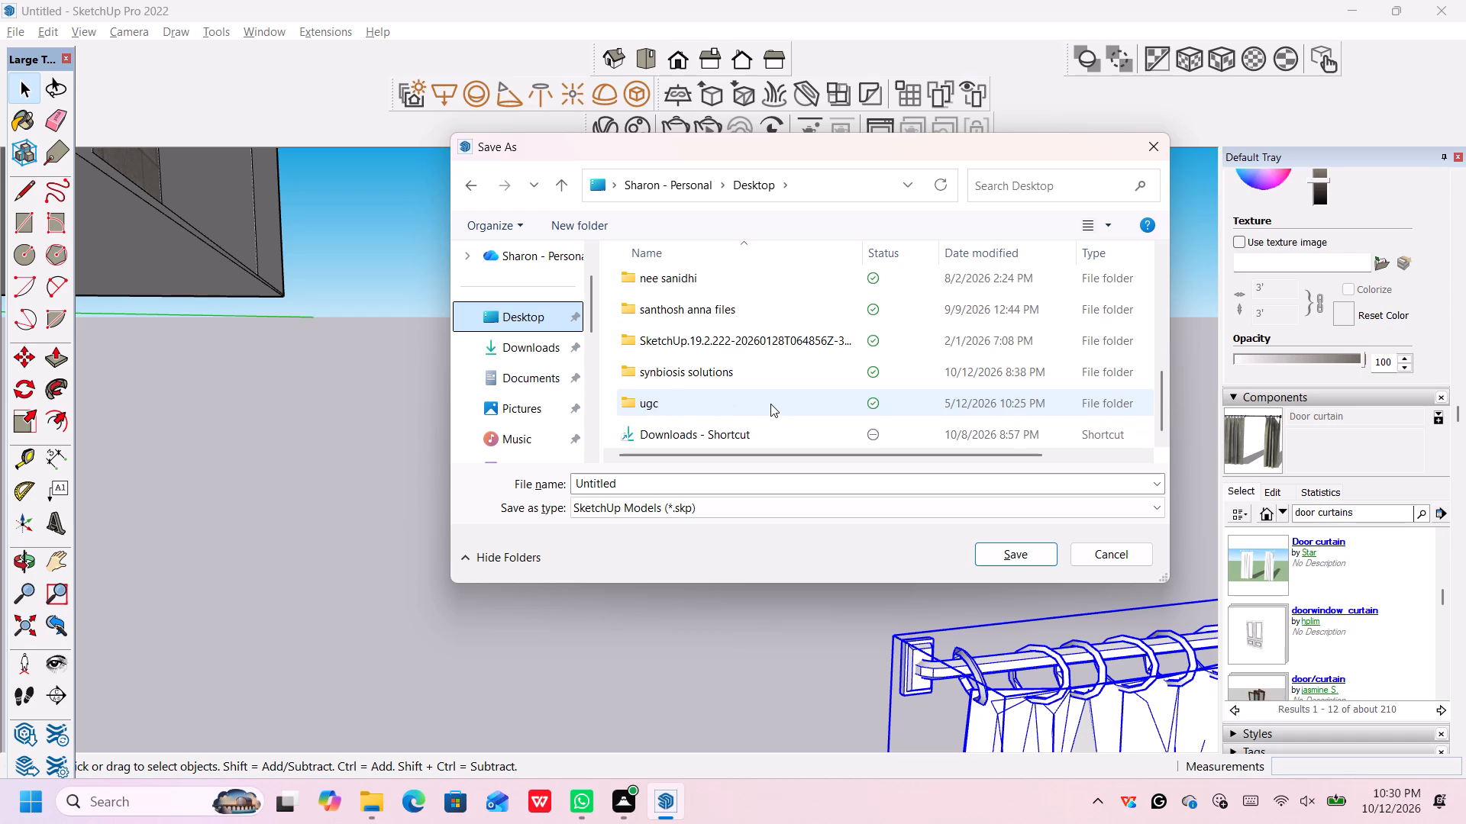
{"action": "scroll", "coordinate": [770, 405], "scroll_direction": "down", "scroll_amount": 1}
{"action": "double_click", "coordinate": [775, 377]}
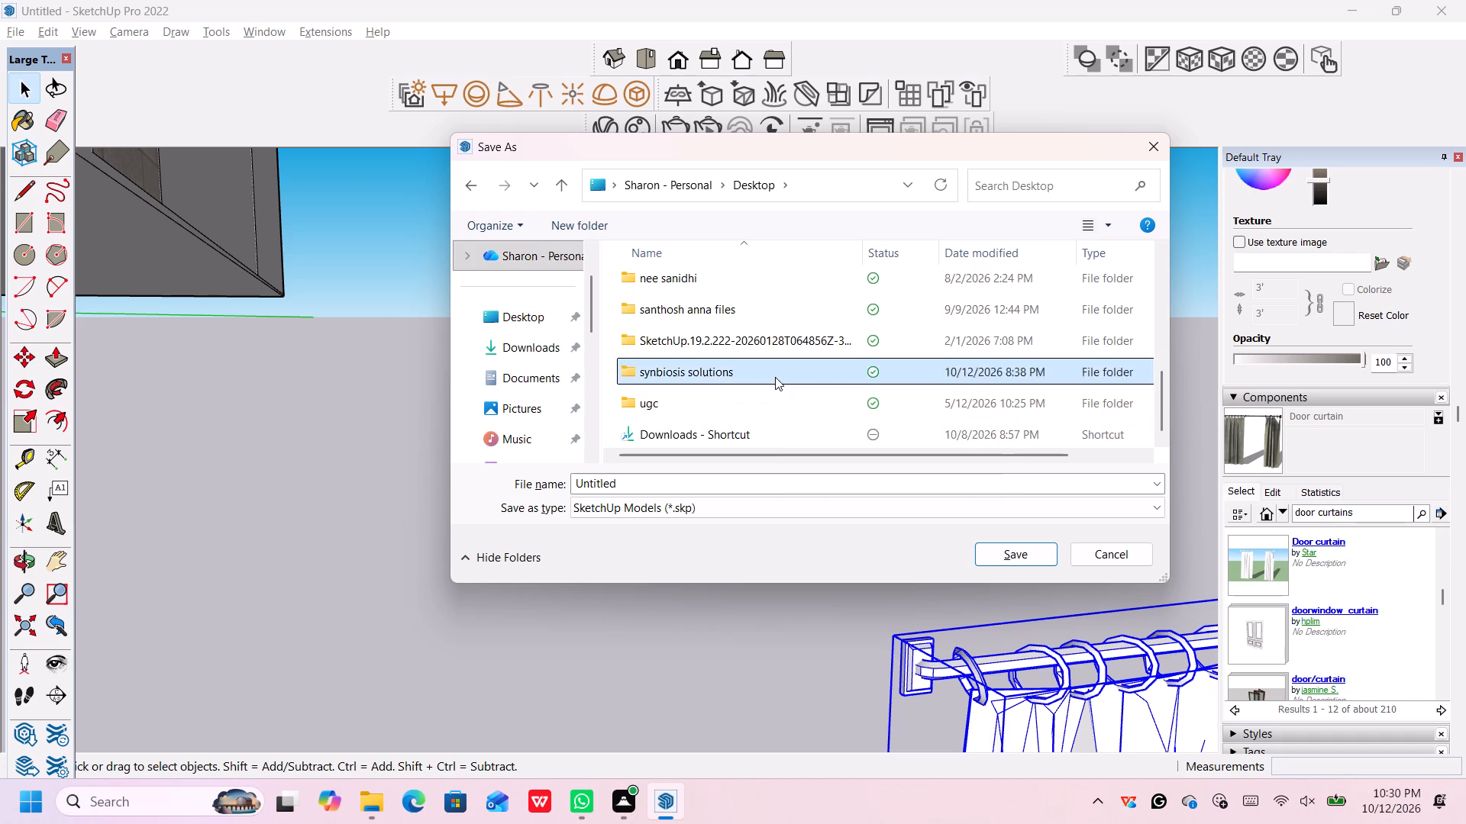
{"action": "double_click", "coordinate": [759, 339]}
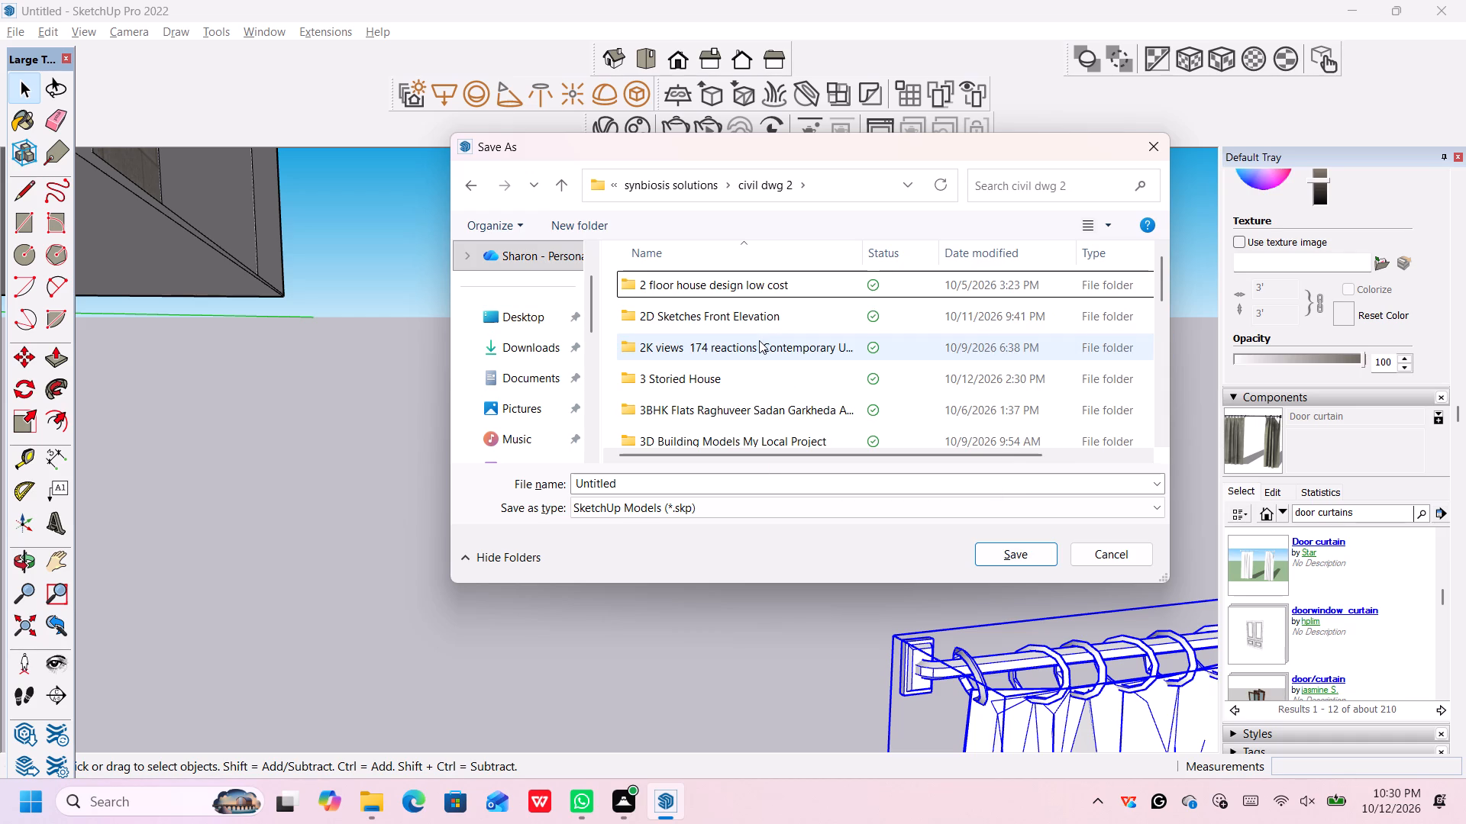
{"action": "scroll", "coordinate": [759, 343], "scroll_direction": "down", "scroll_amount": 2}
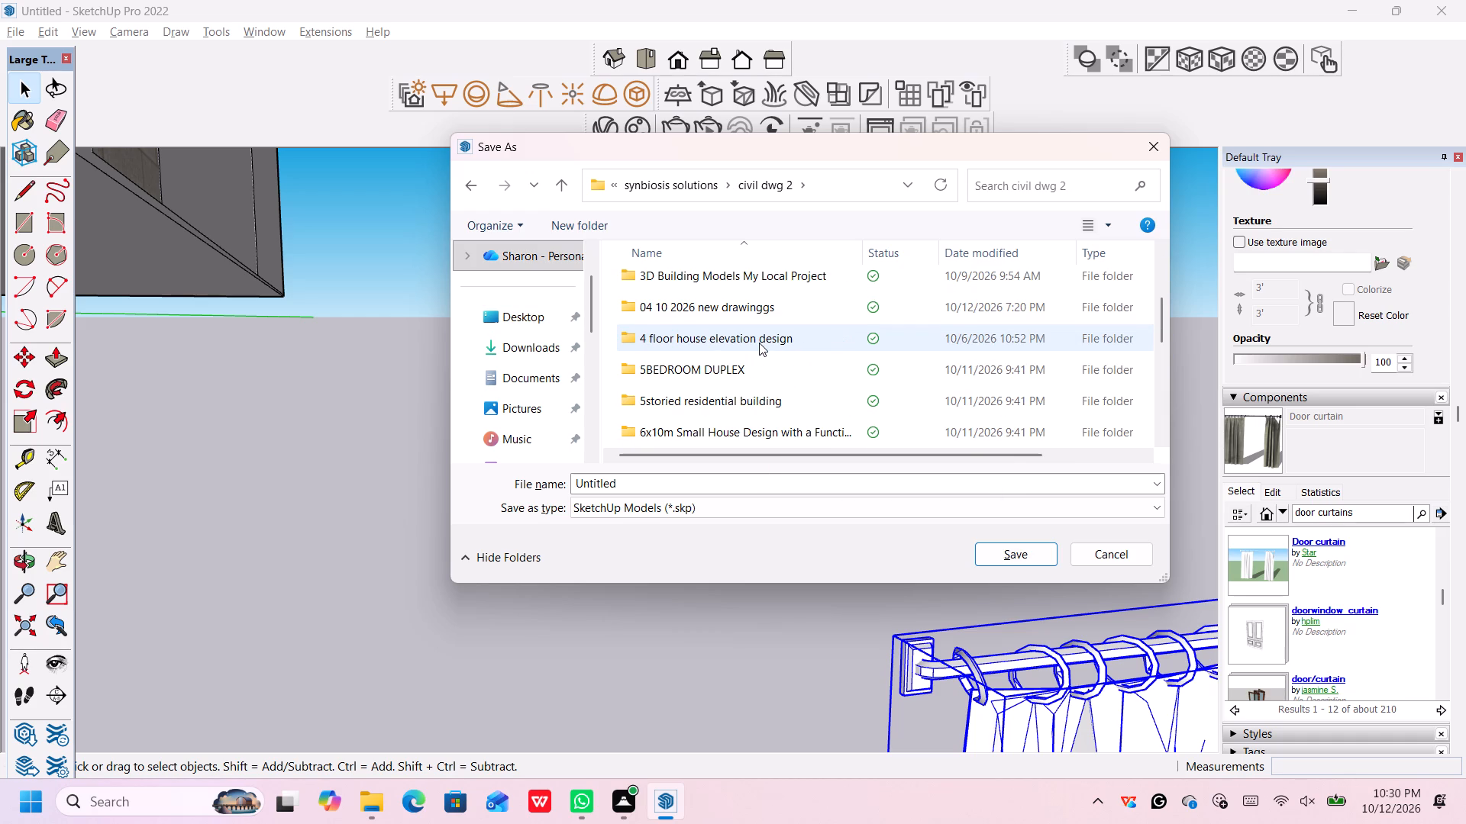
{"action": "scroll", "coordinate": [758, 345], "scroll_direction": "down", "scroll_amount": 1}
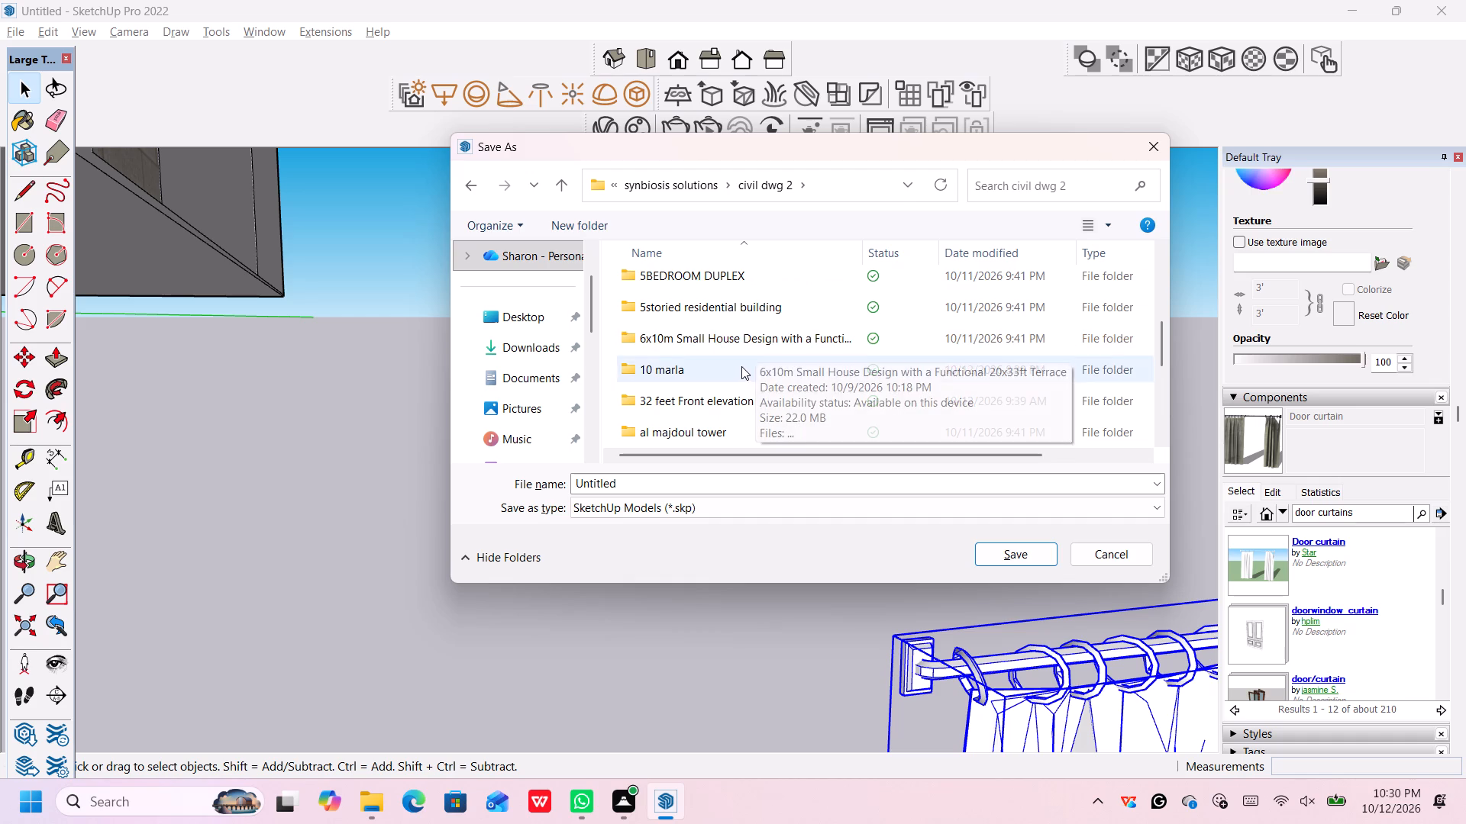
{"action": "double_click", "coordinate": [740, 368]}
Name the file 10 marla and save it as a SketchUp model.
{"action": "left_click", "coordinate": [723, 444]}
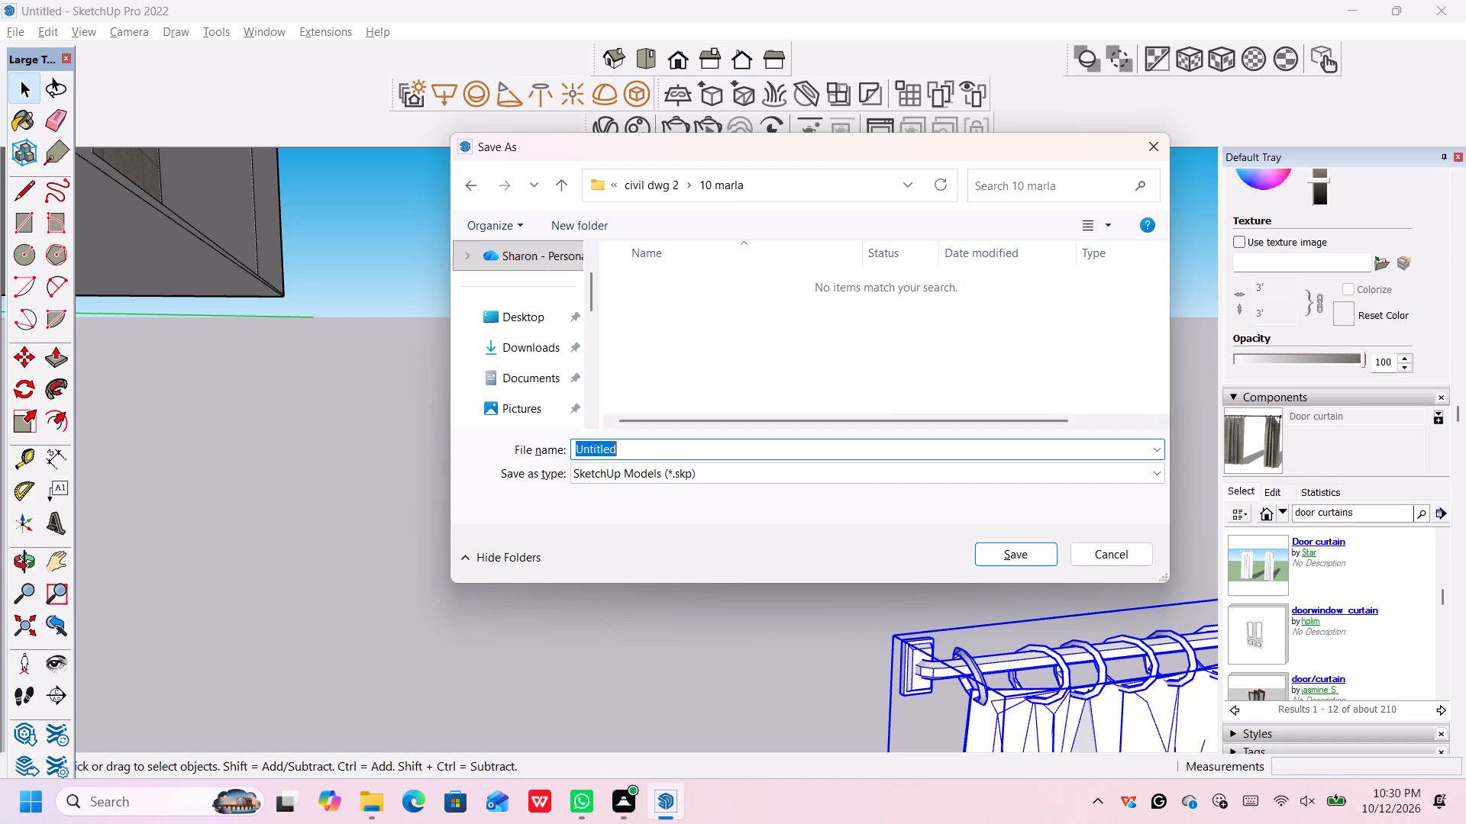
{"action": "key", "text": "BackSpace"}
{"action": "type", "text": "10"}
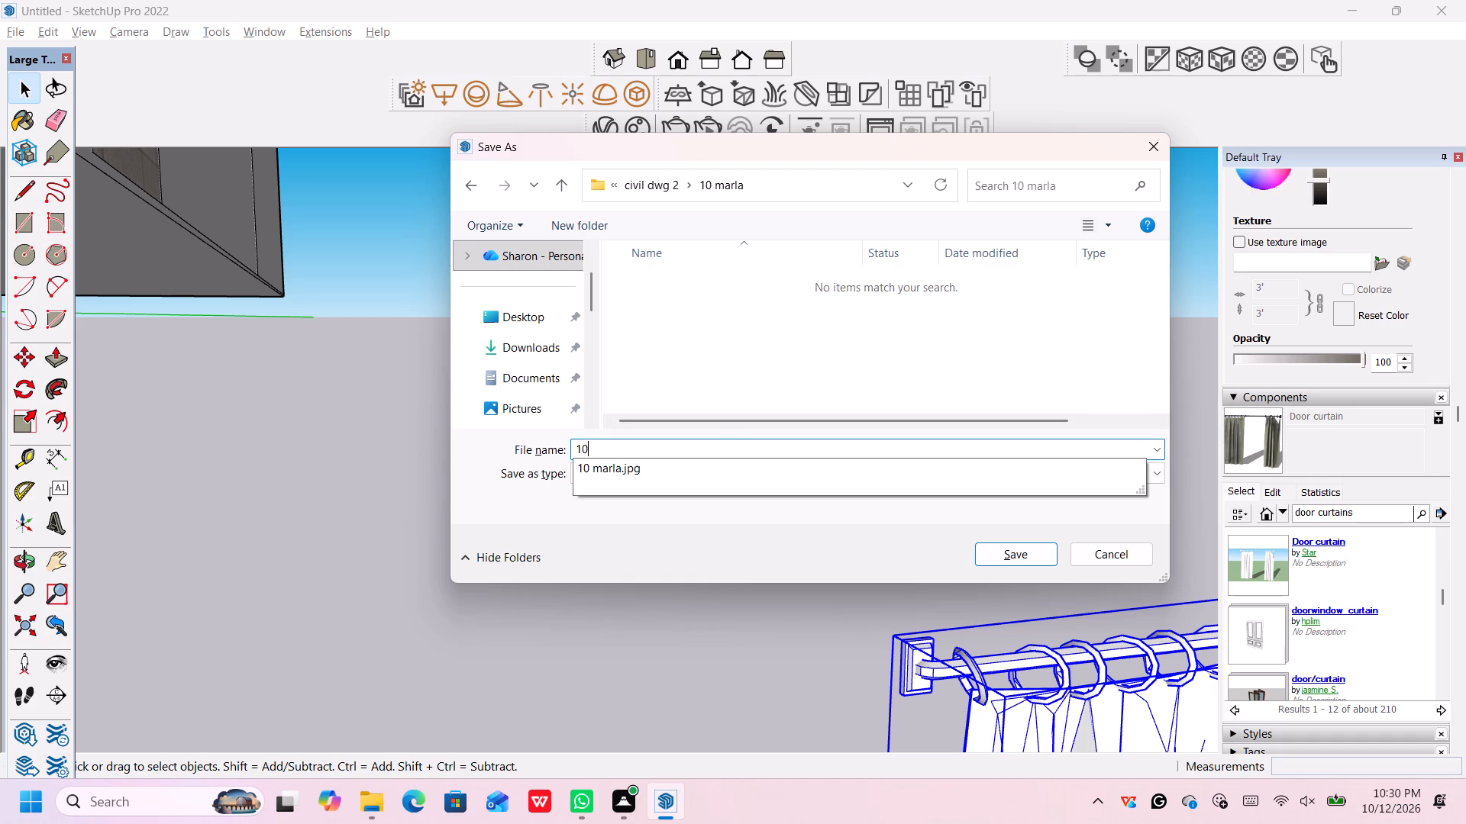
{"action": "key", "text": "space"}
{"action": "key", "text": "m"}
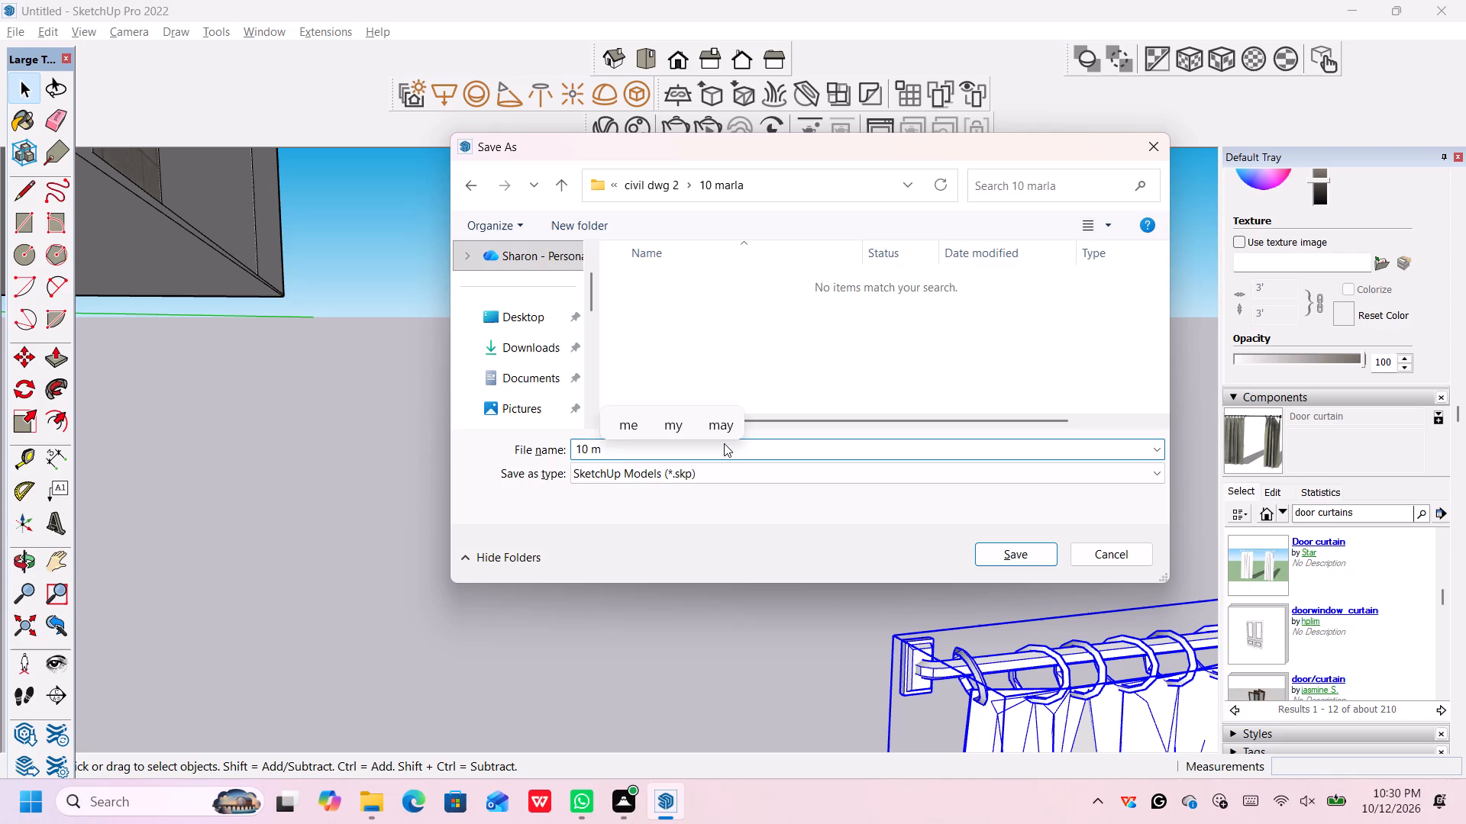
{"action": "type", "text": "ar"}
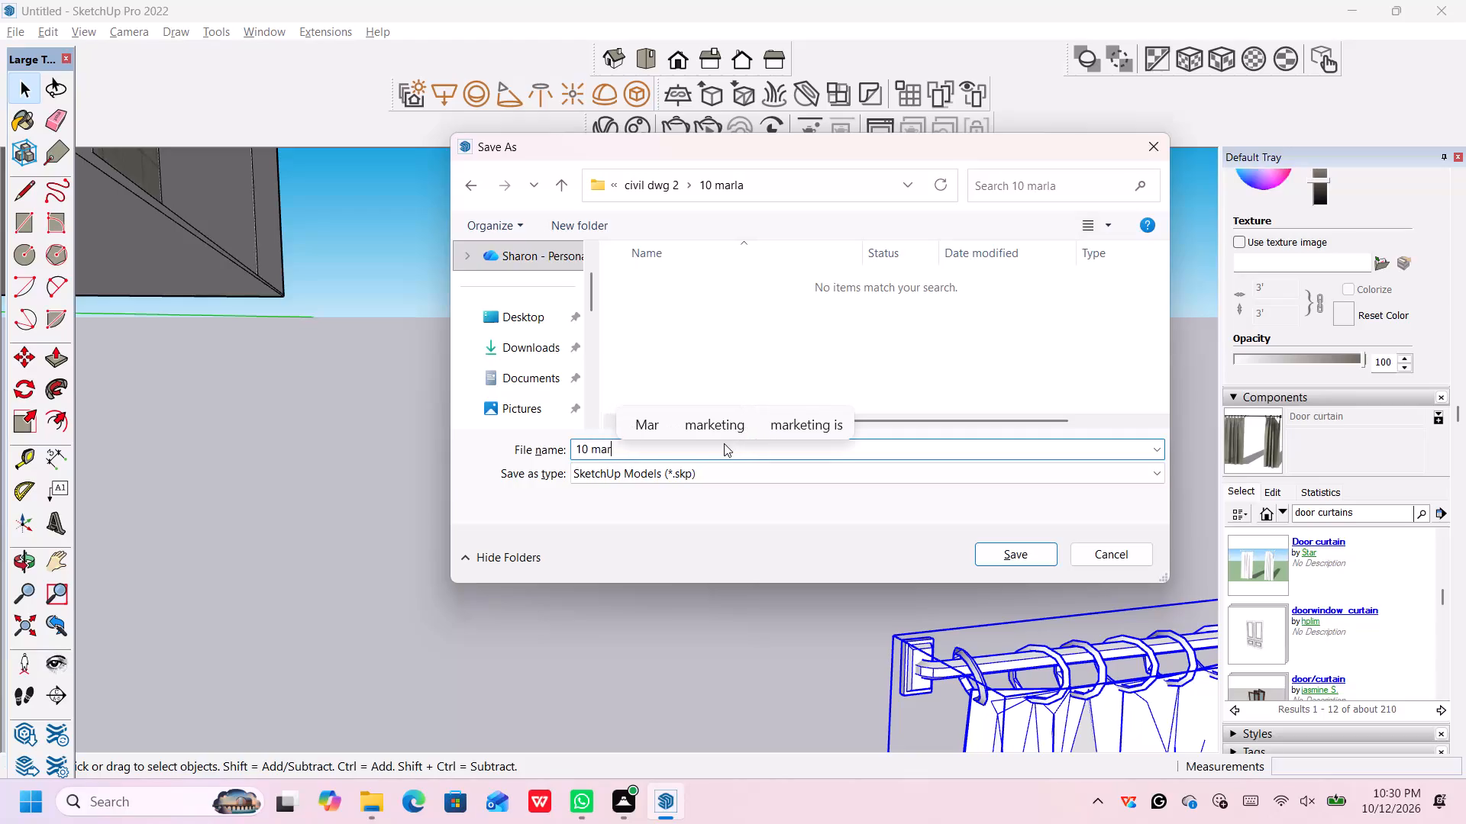
{"action": "type", "text": "la"}
{"action": "key", "text": "Return"}
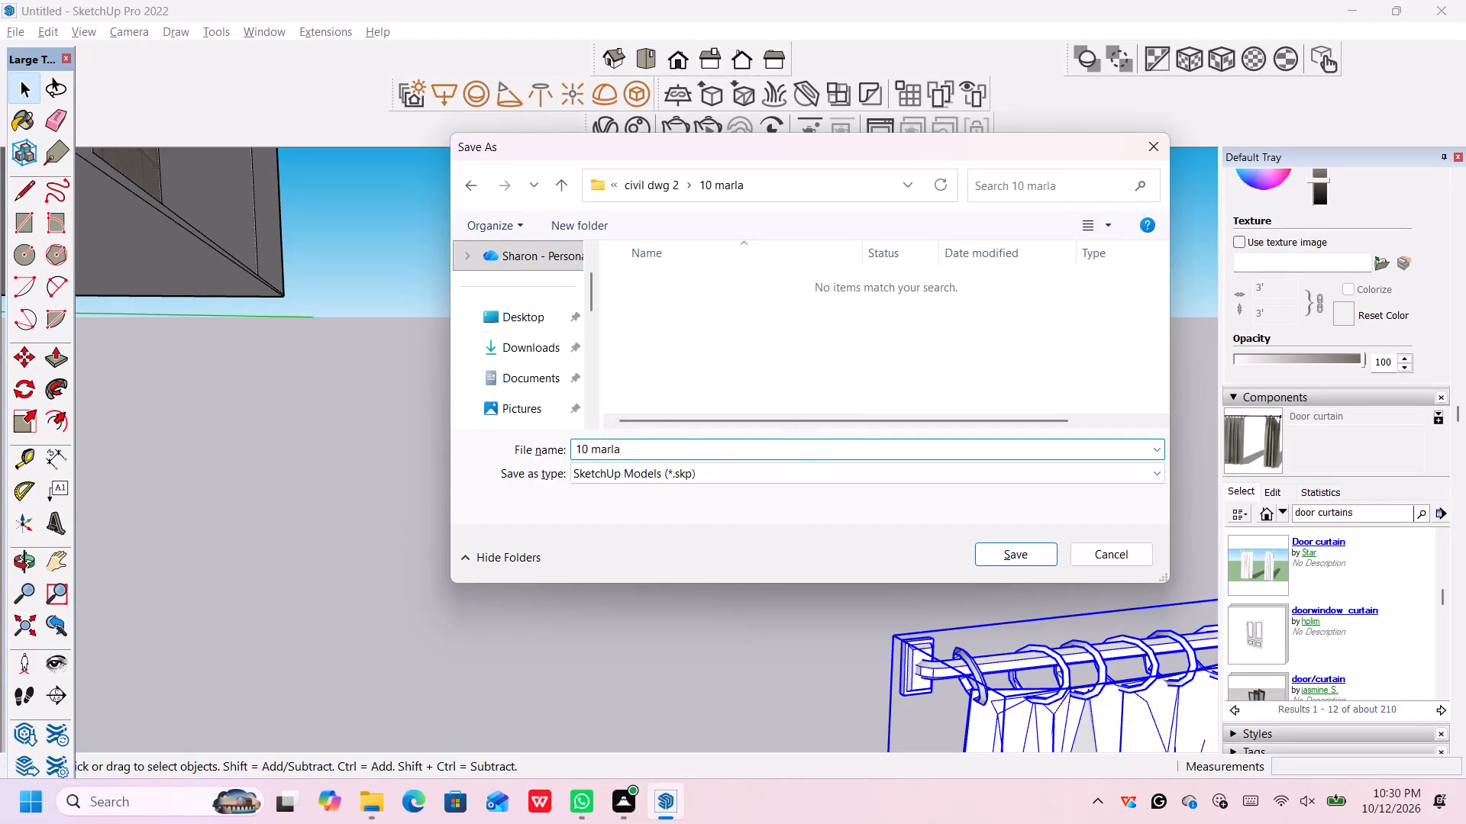
Copy the curtain group from its rod's upper corner to the upper inner corner of the wide marble-framed upper-floor opening above the small balcony slab.
{"action": "scroll", "coordinate": [724, 444], "scroll_direction": "down", "scroll_amount": 10}
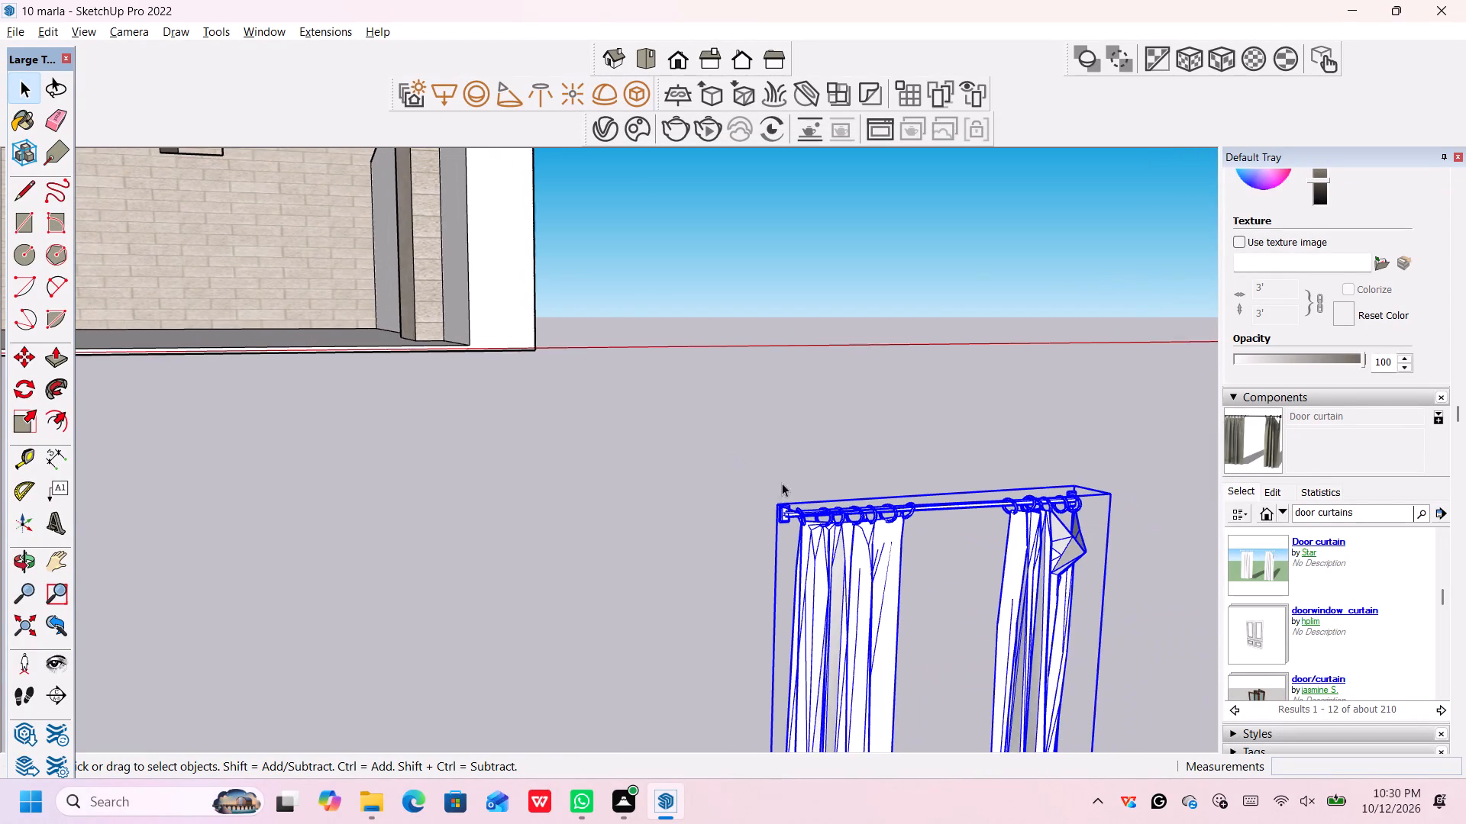
{"action": "scroll", "coordinate": [805, 503], "scroll_direction": "down", "scroll_amount": 20}
{"action": "scroll", "coordinate": [805, 503], "scroll_direction": "down", "scroll_amount": 7}
{"action": "scroll", "coordinate": [798, 510], "scroll_direction": "up", "scroll_amount": 2}
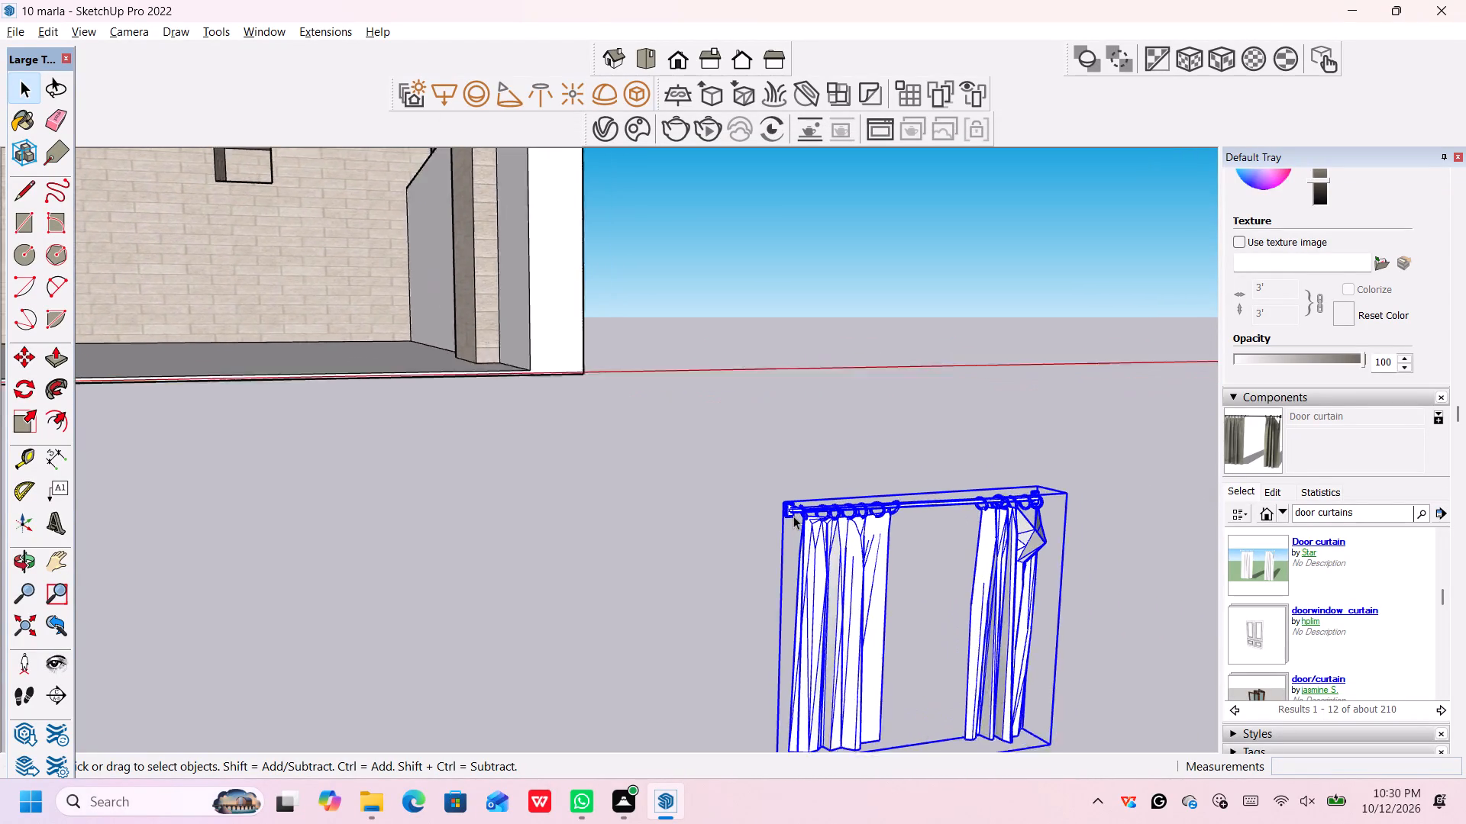
{"action": "scroll", "coordinate": [793, 516], "scroll_direction": "up", "scroll_amount": 1}
{"action": "scroll", "coordinate": [790, 517], "scroll_direction": "down", "scroll_amount": 9}
{"action": "scroll", "coordinate": [790, 514], "scroll_direction": "up", "scroll_amount": 5}
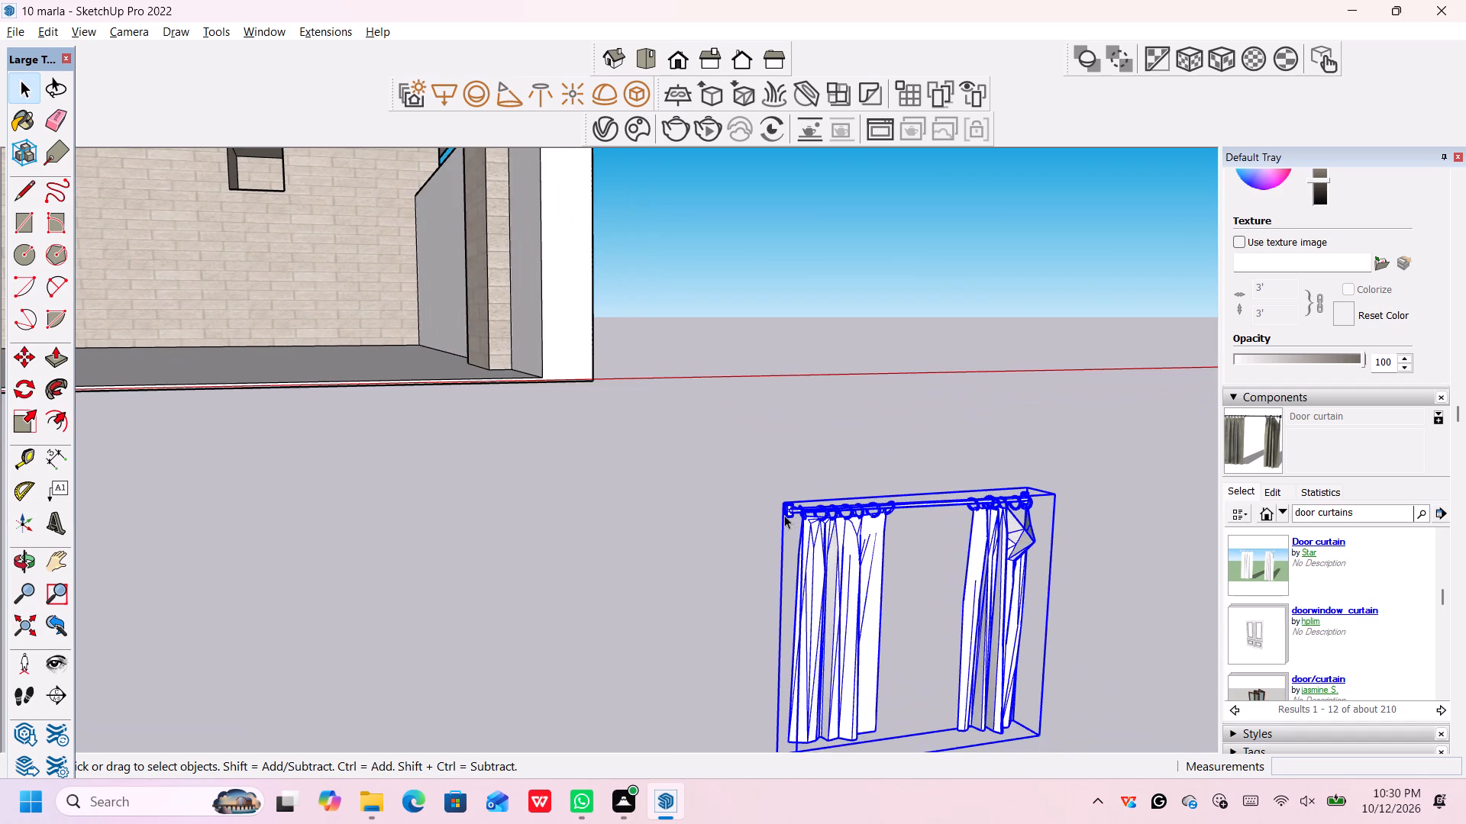
{"action": "scroll", "coordinate": [784, 515], "scroll_direction": "up", "scroll_amount": 4}
{"action": "left_click", "coordinate": [790, 514]}
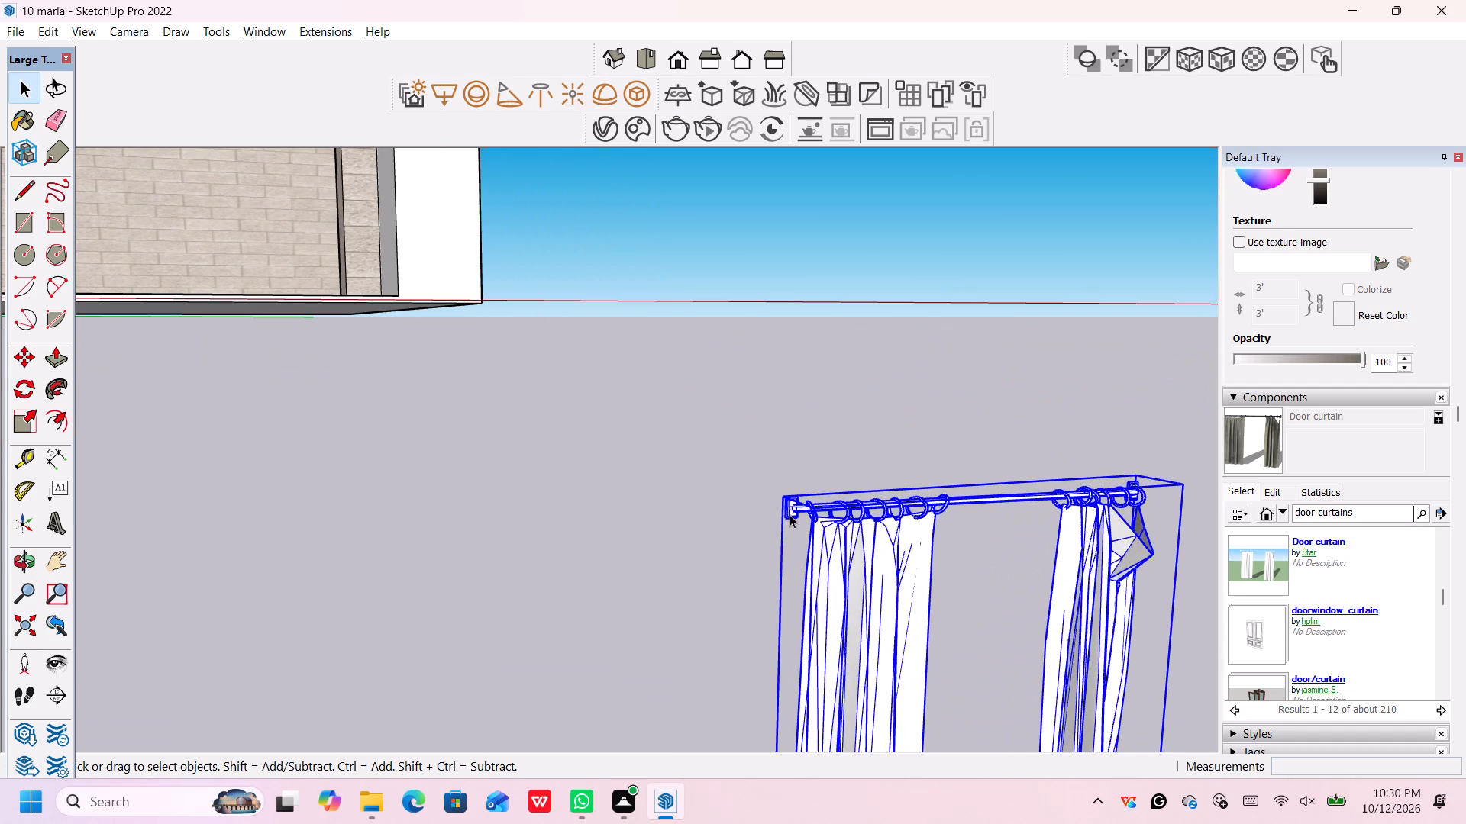
{"action": "key", "text": "m"}
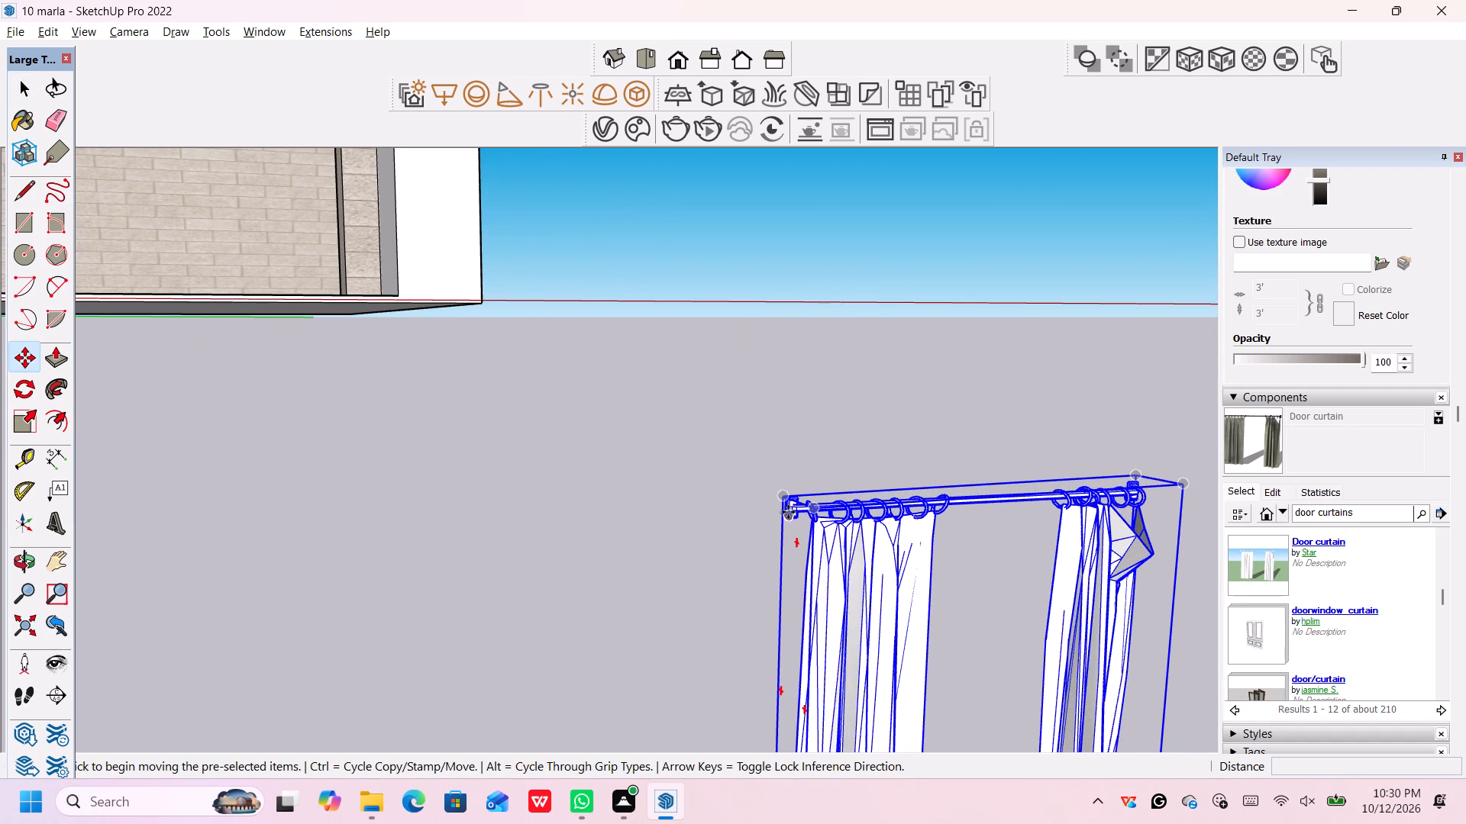
{"action": "left_click", "coordinate": [789, 498]}
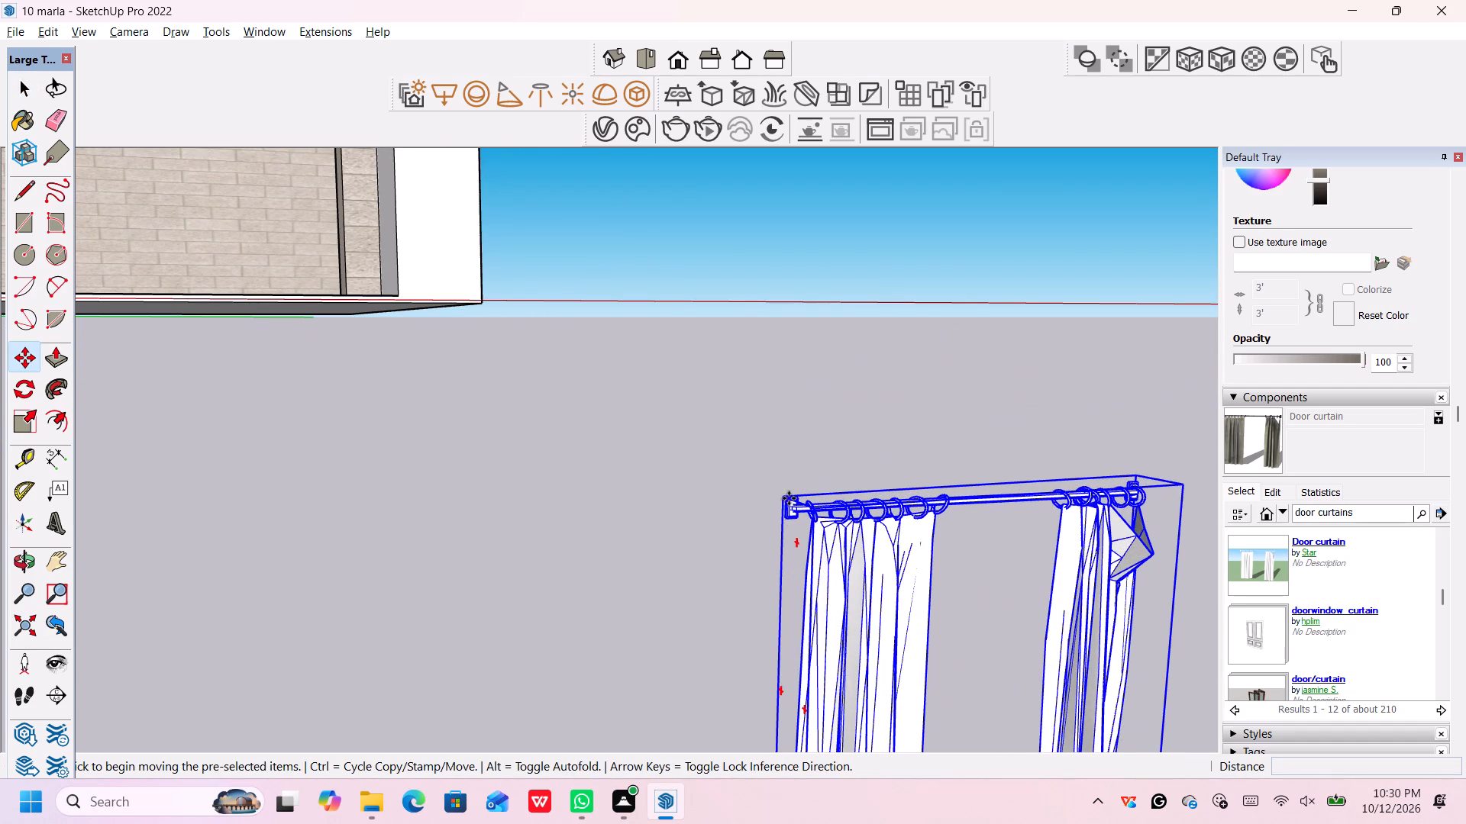
{"action": "scroll", "coordinate": [786, 494], "scroll_direction": "down", "scroll_amount": 12}
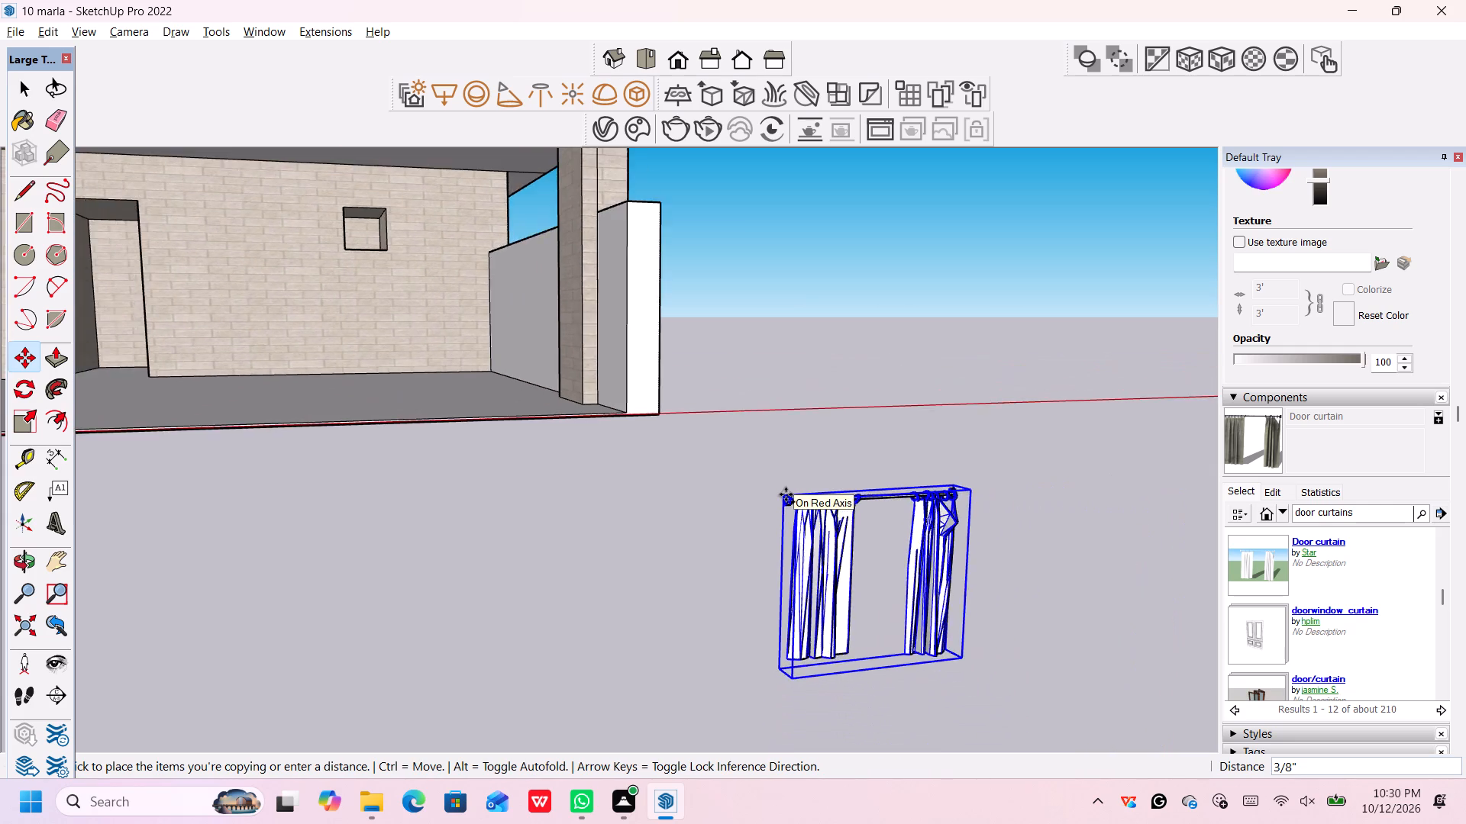
{"action": "scroll", "coordinate": [786, 494], "scroll_direction": "down", "scroll_amount": 20}
{"action": "scroll", "coordinate": [786, 494], "scroll_direction": "down", "scroll_amount": 5}
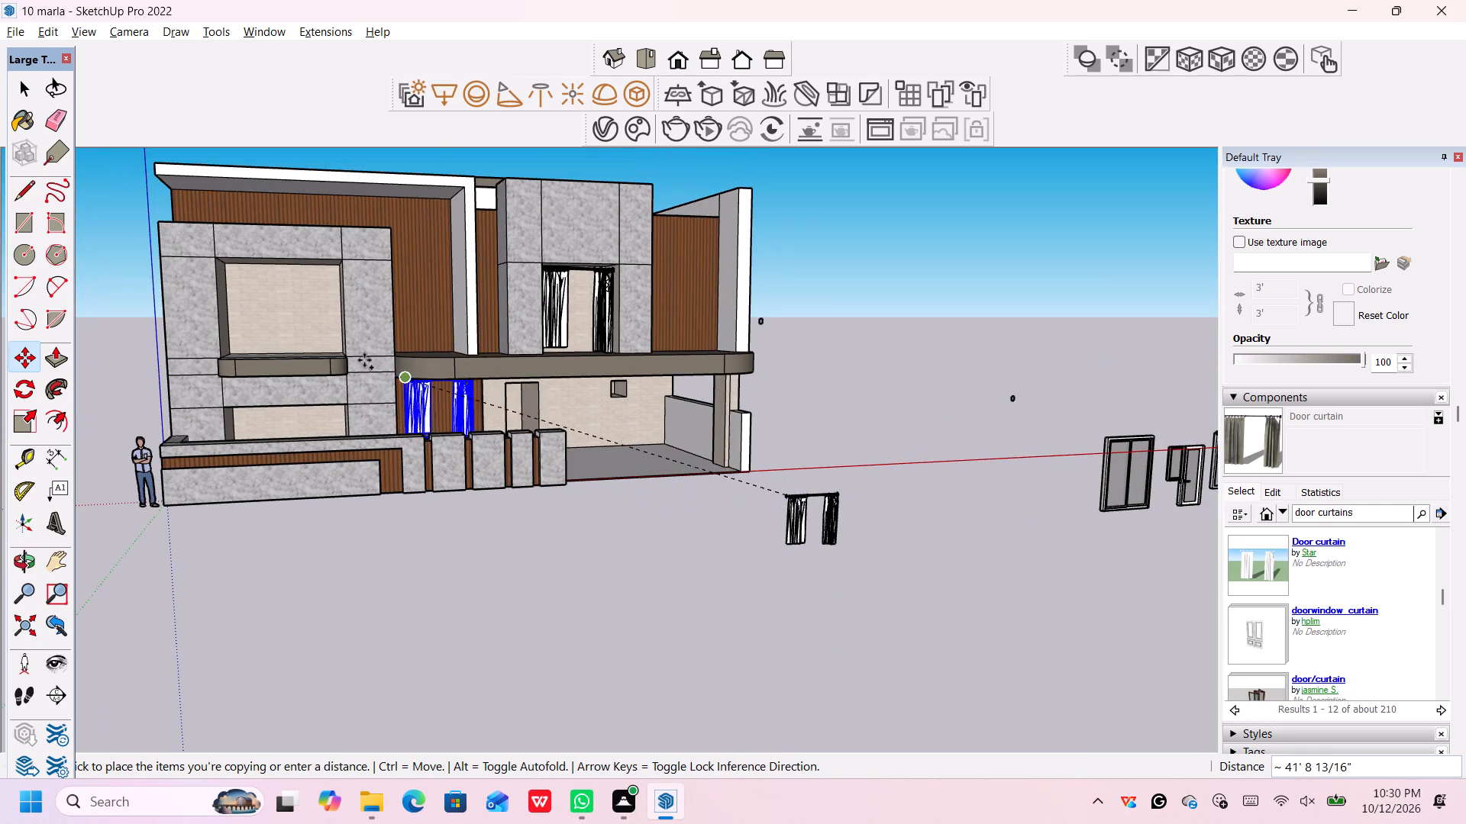
{"action": "scroll", "coordinate": [228, 287], "scroll_direction": "up", "scroll_amount": 5}
{"action": "middle_click_drag", "start_coordinate": [226, 288], "coordinate": [210, 355]}
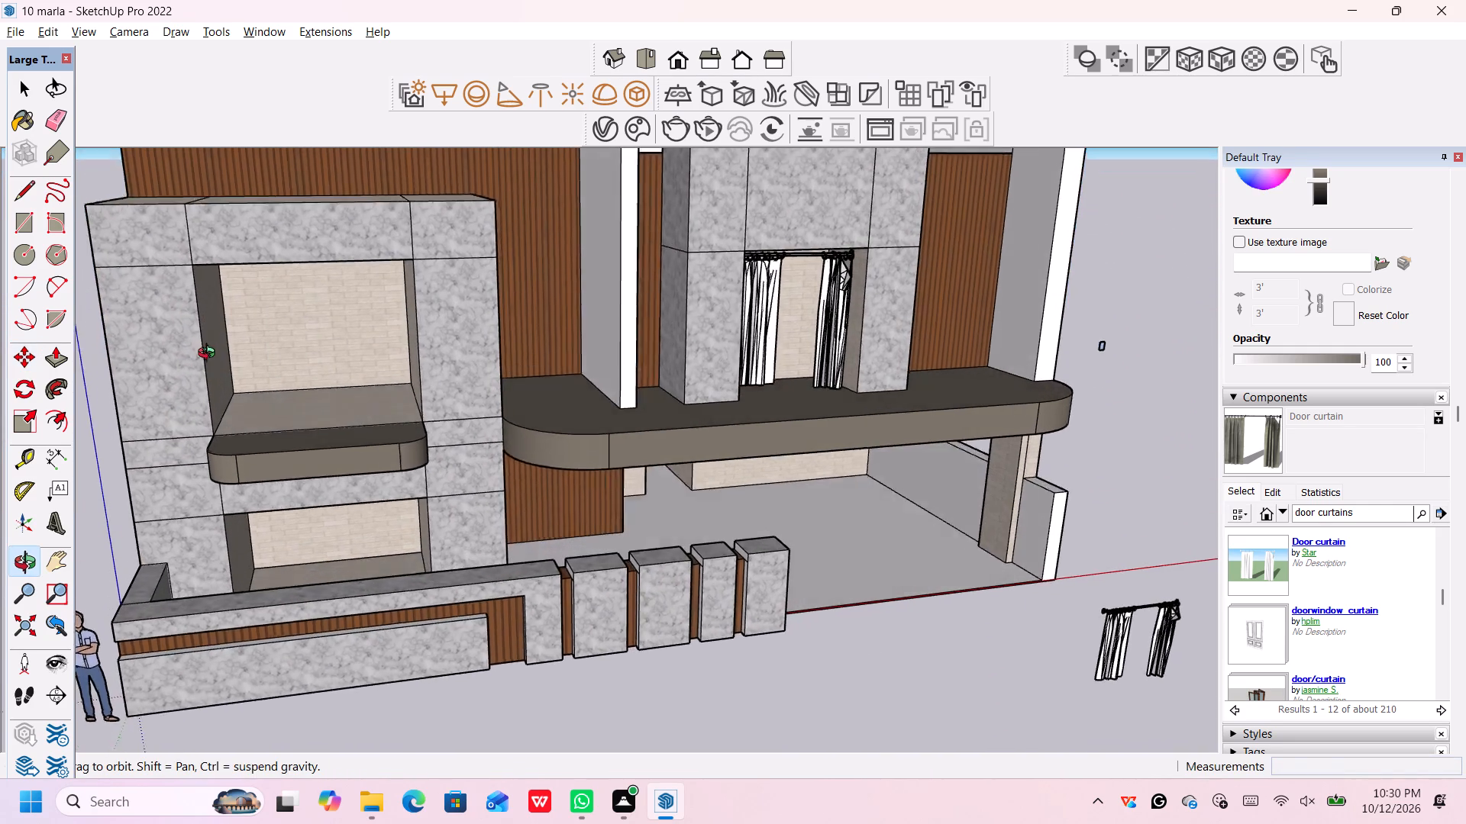
{"action": "middle_click_drag", "start_coordinate": [210, 355], "coordinate": [195, 388]}
{"action": "scroll", "coordinate": [198, 340], "scroll_direction": "up", "scroll_amount": 4}
{"action": "scroll", "coordinate": [209, 269], "scroll_direction": "up", "scroll_amount": 9}
{"action": "middle_click_drag", "start_coordinate": [209, 278], "coordinate": [191, 240]}
{"action": "middle_click", "coordinate": [209, 175]}
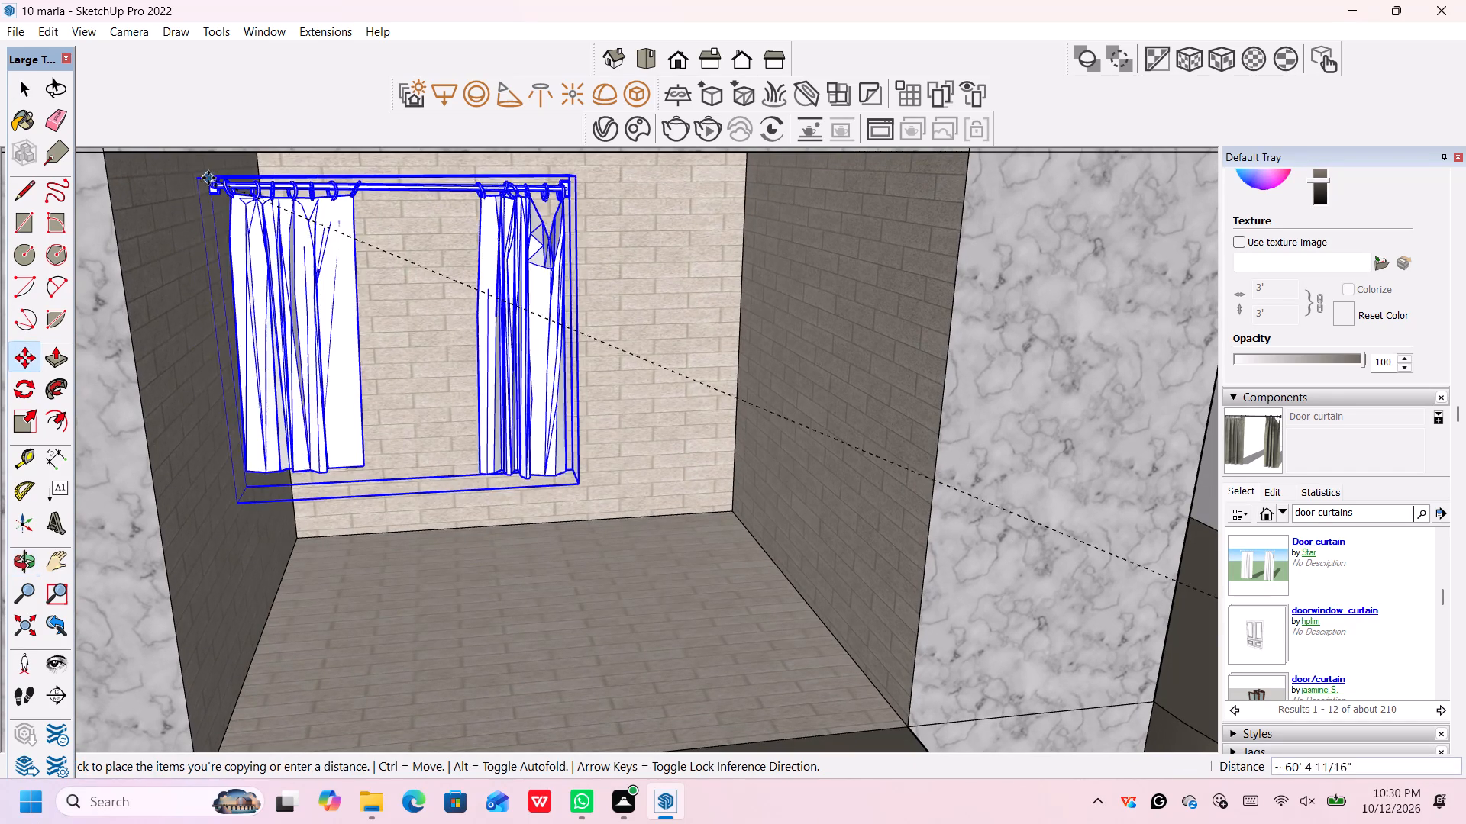
{"action": "middle_click_drag", "start_coordinate": [208, 183], "coordinate": [349, 311], "text": "shift"}
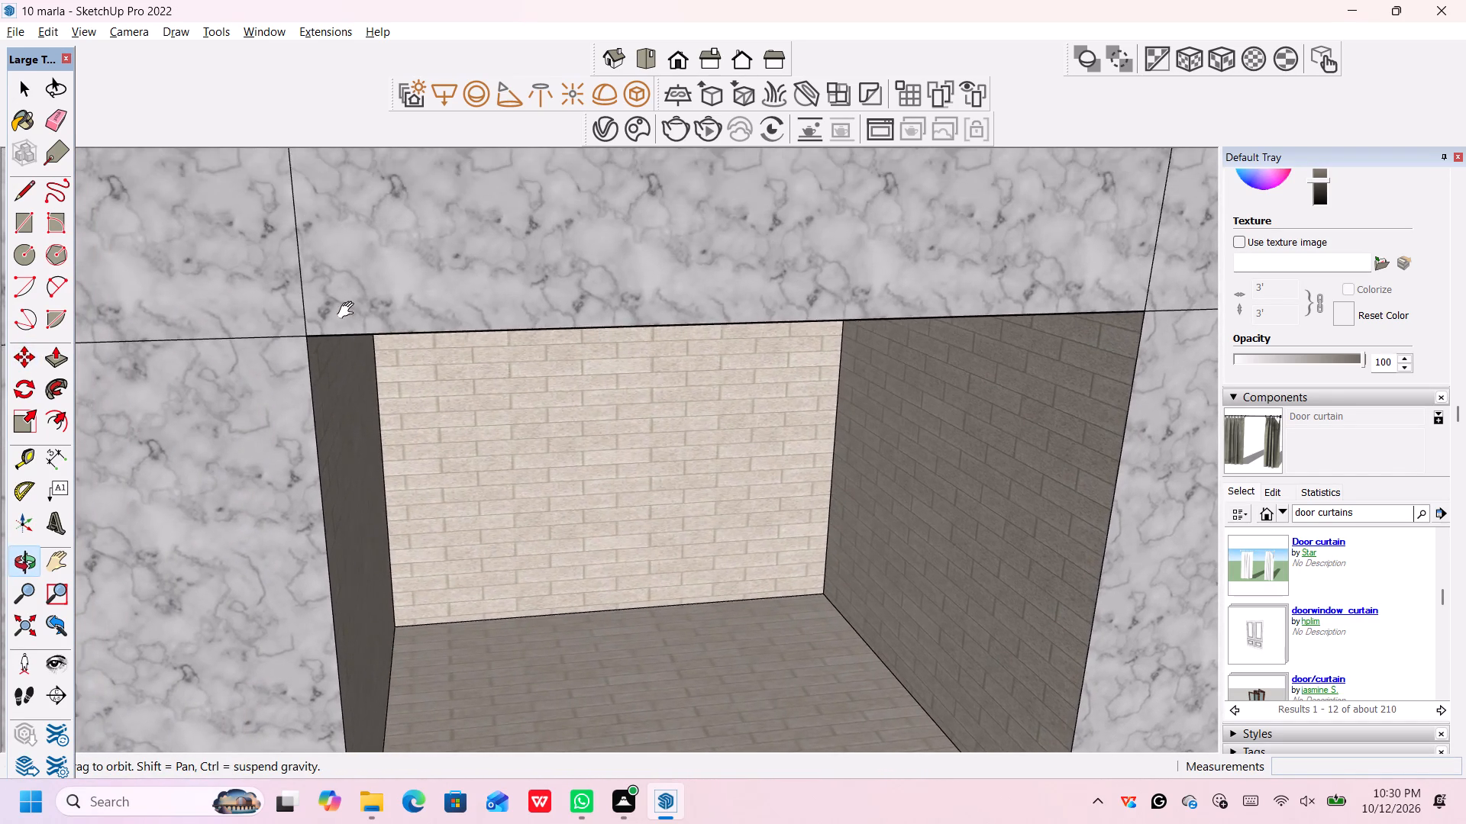
{"action": "middle_click_drag", "start_coordinate": [349, 311], "coordinate": [335, 288], "text": "shift"}
{"action": "middle_click_drag", "start_coordinate": [383, 362], "coordinate": [312, 223]}
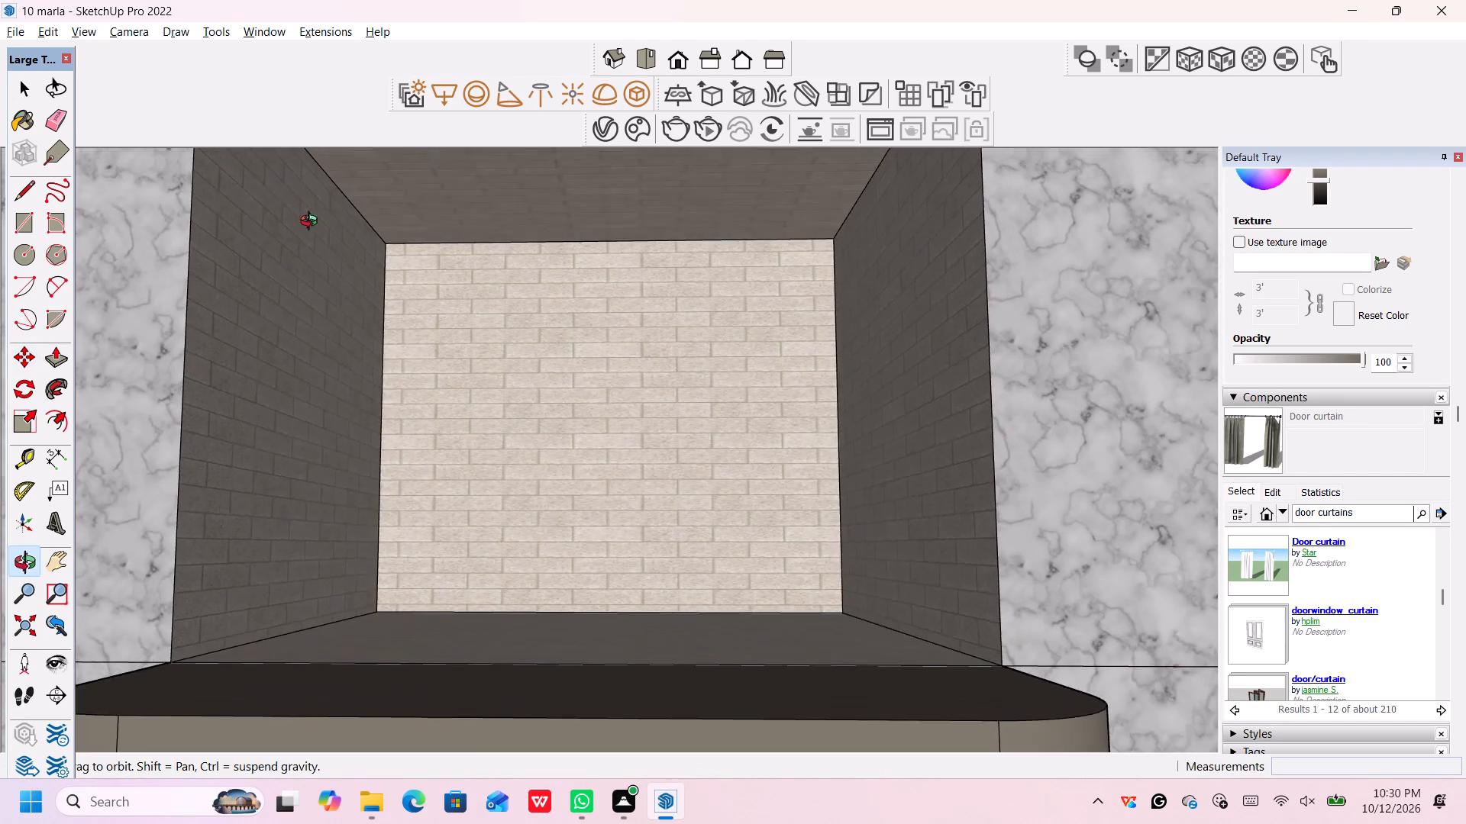
{"action": "middle_click_drag", "start_coordinate": [312, 223], "coordinate": [315, 232]}
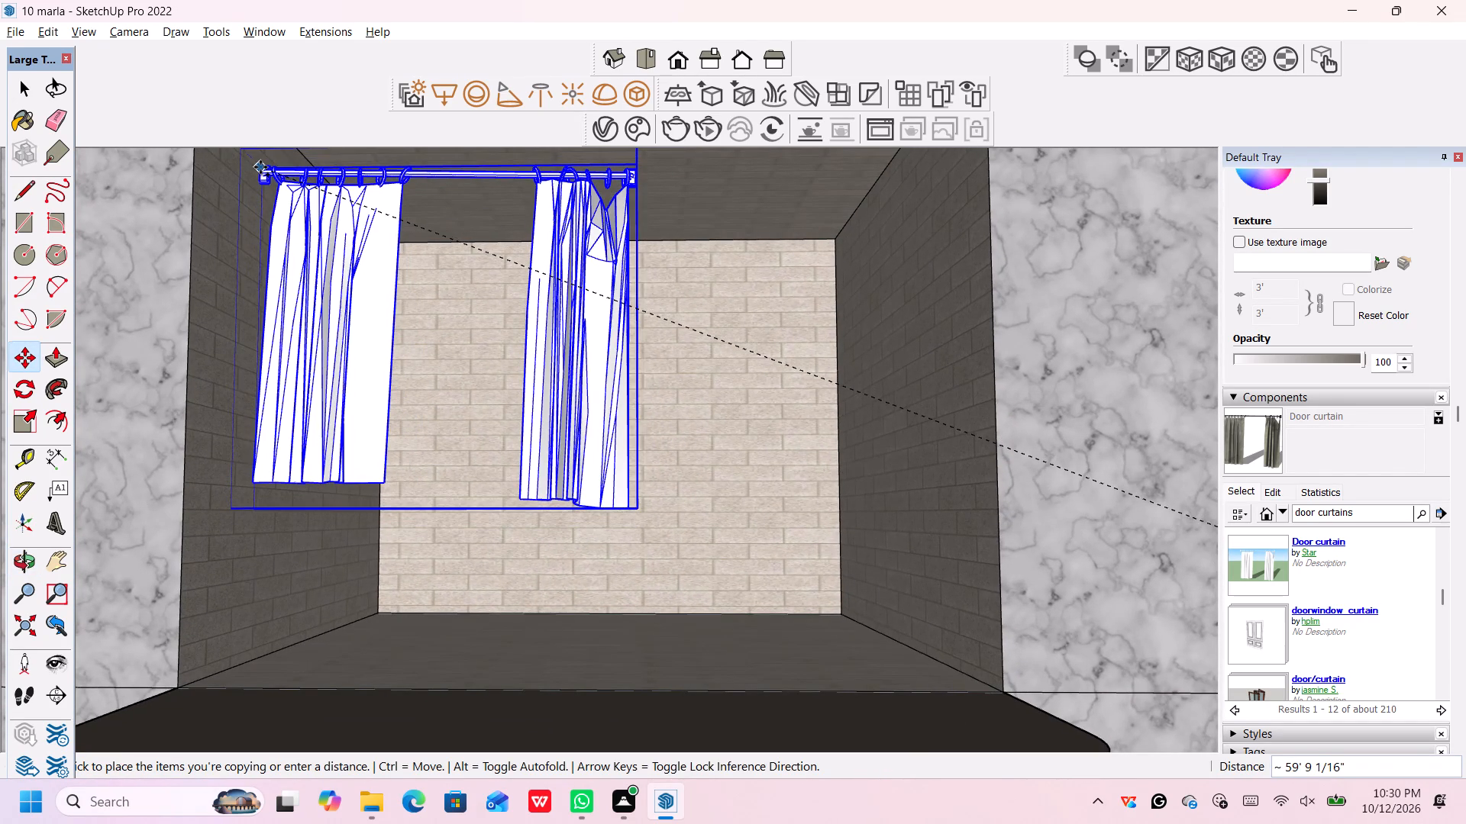
{"action": "middle_click_drag", "start_coordinate": [260, 167], "coordinate": [287, 346]}
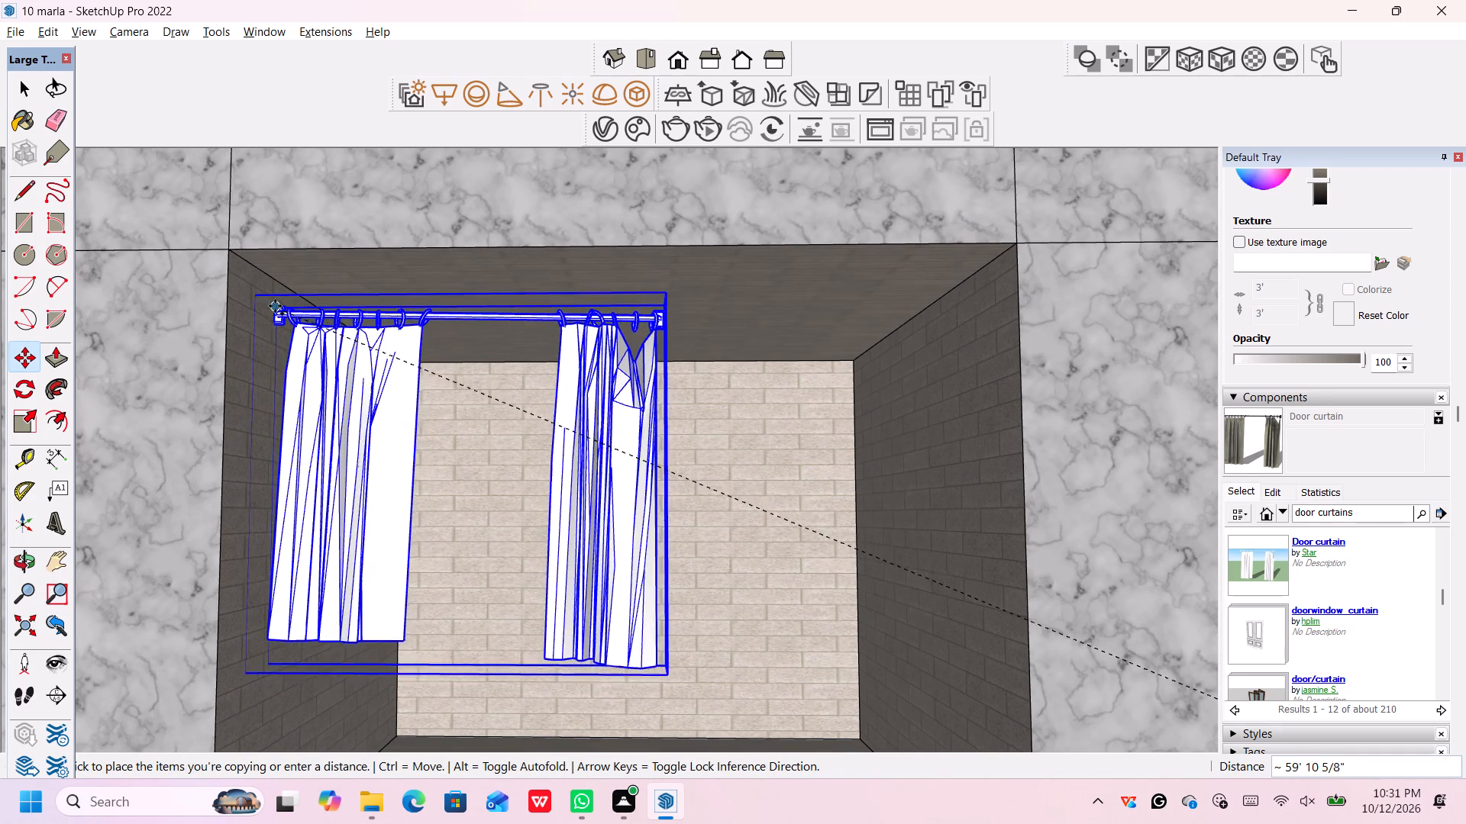
{"action": "left_click", "coordinate": [283, 301]}
Scale the copied curtain group up uniformly from its lower outer corner within the upper-floor opening above the small balcony slab.
{"action": "scroll", "coordinate": [476, 427], "scroll_direction": "down", "scroll_amount": 5}
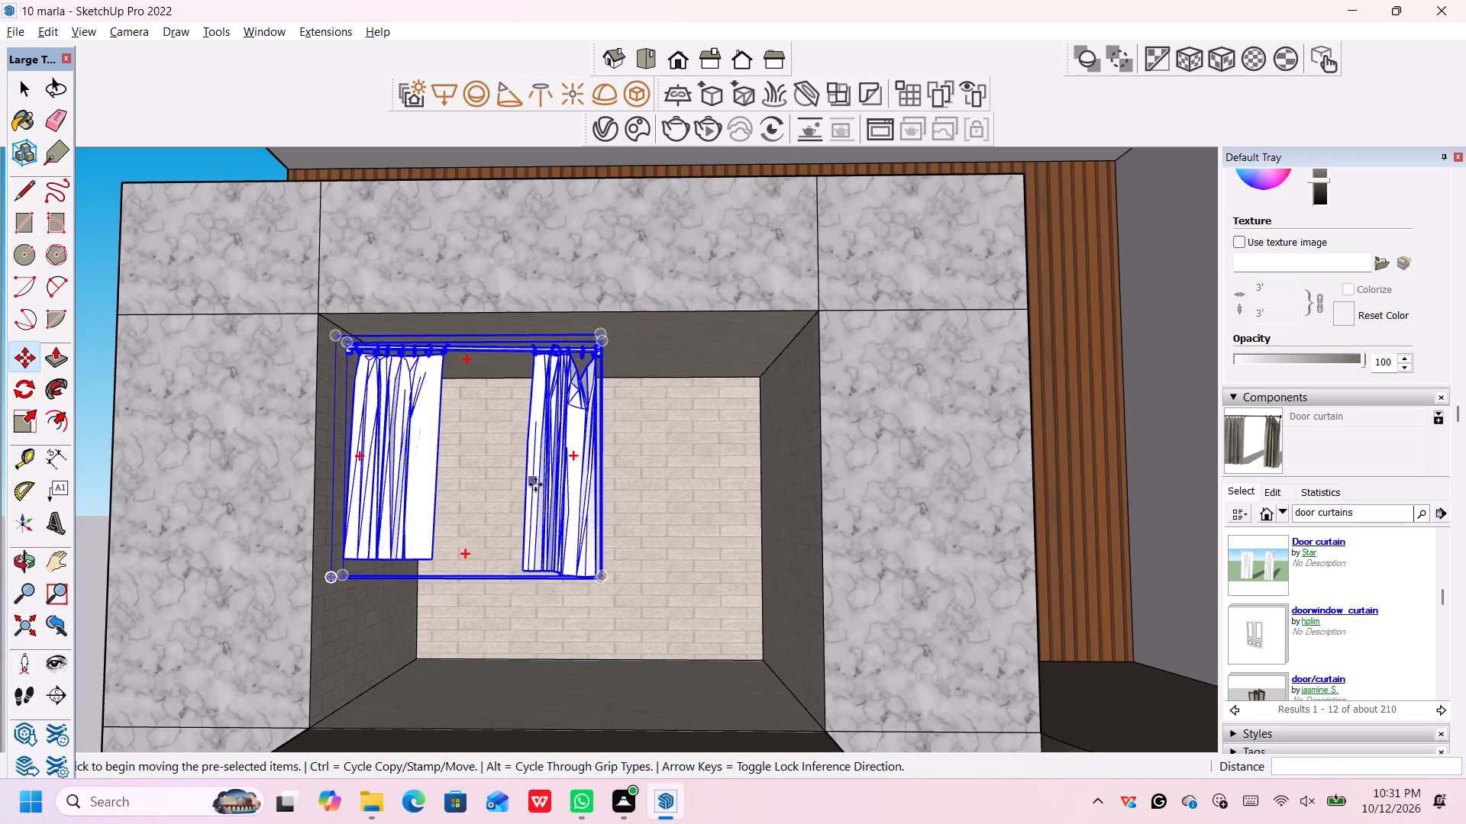
{"action": "scroll", "coordinate": [570, 535], "scroll_direction": "up", "scroll_amount": 1}
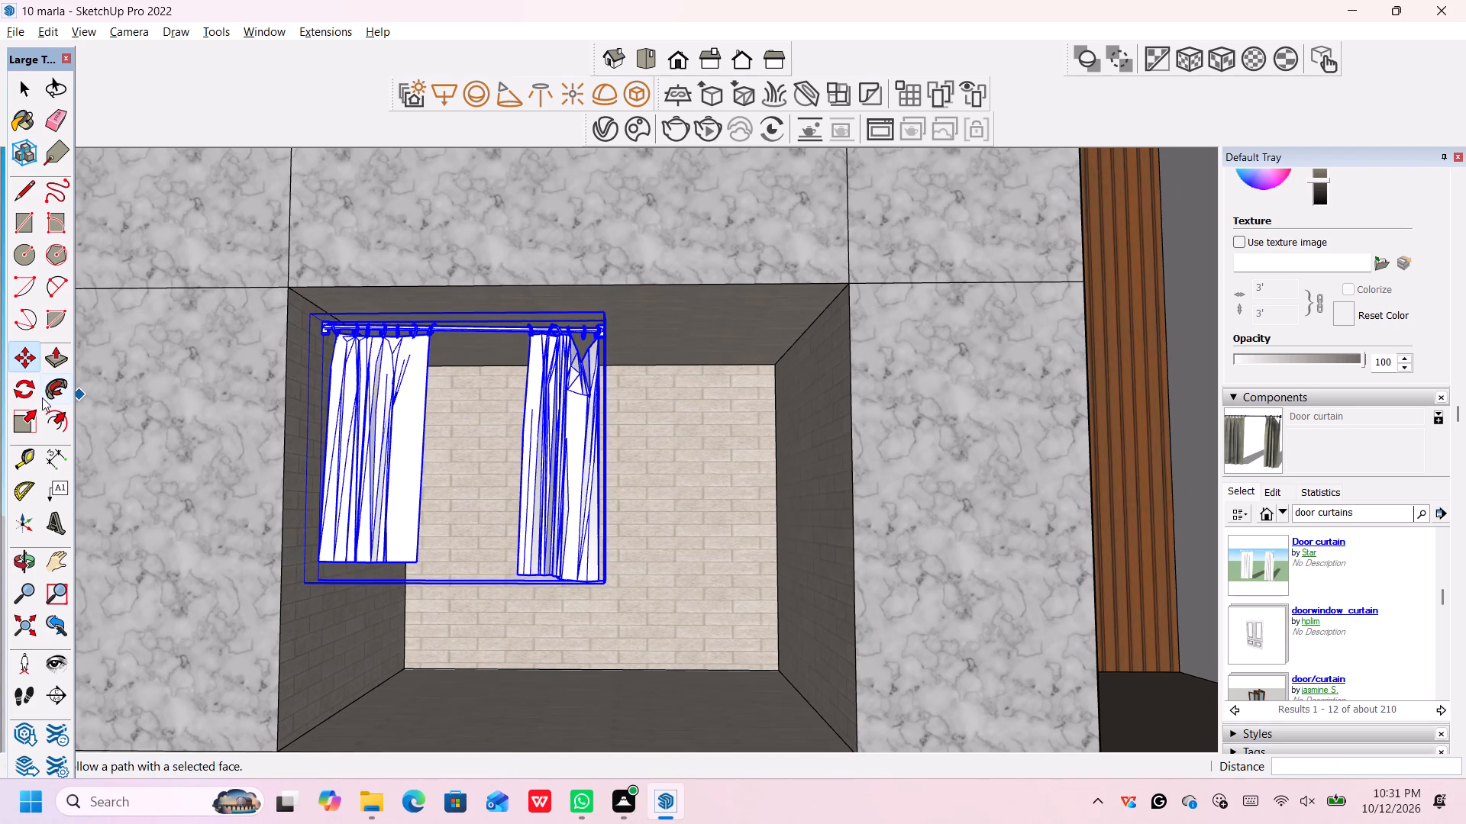
{"action": "left_click", "coordinate": [23, 426]}
{"action": "middle_click_drag", "start_coordinate": [686, 581], "coordinate": [622, 600]}
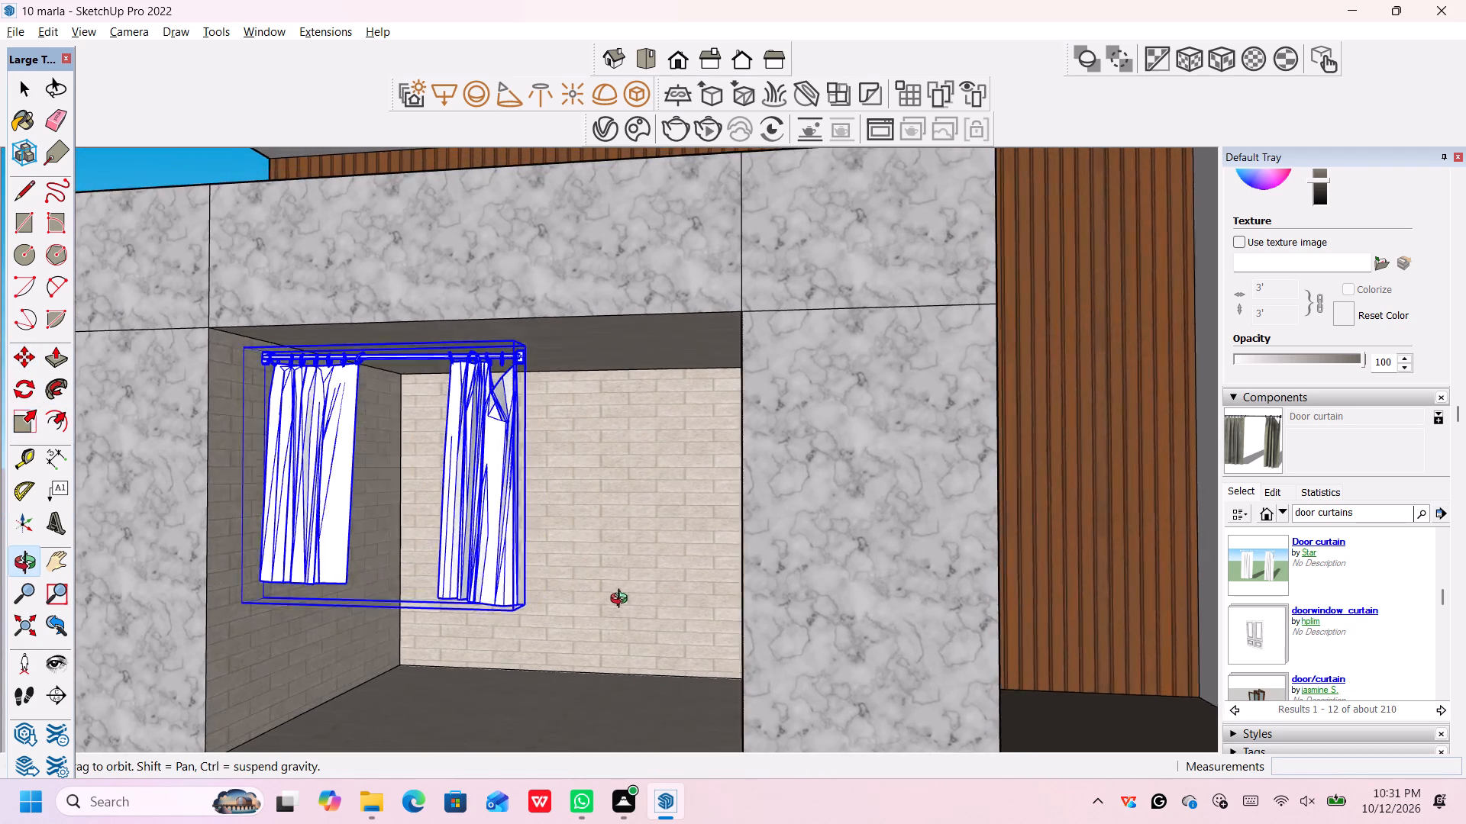
{"action": "middle_click_drag", "start_coordinate": [622, 600], "coordinate": [567, 614]}
{"action": "scroll", "coordinate": [475, 631], "scroll_direction": "up", "scroll_amount": 1}
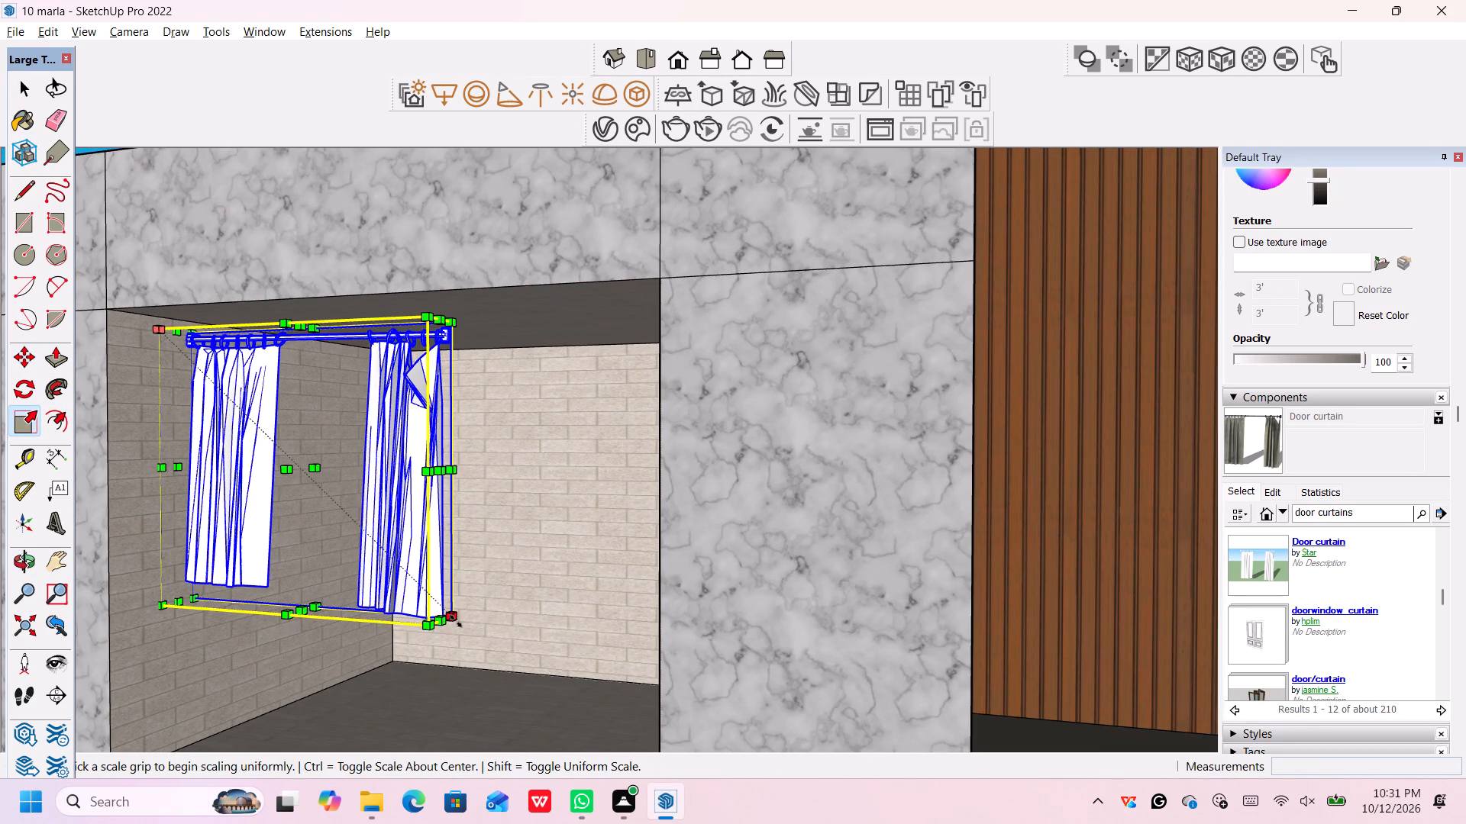
{"action": "left_click", "coordinate": [456, 620]}
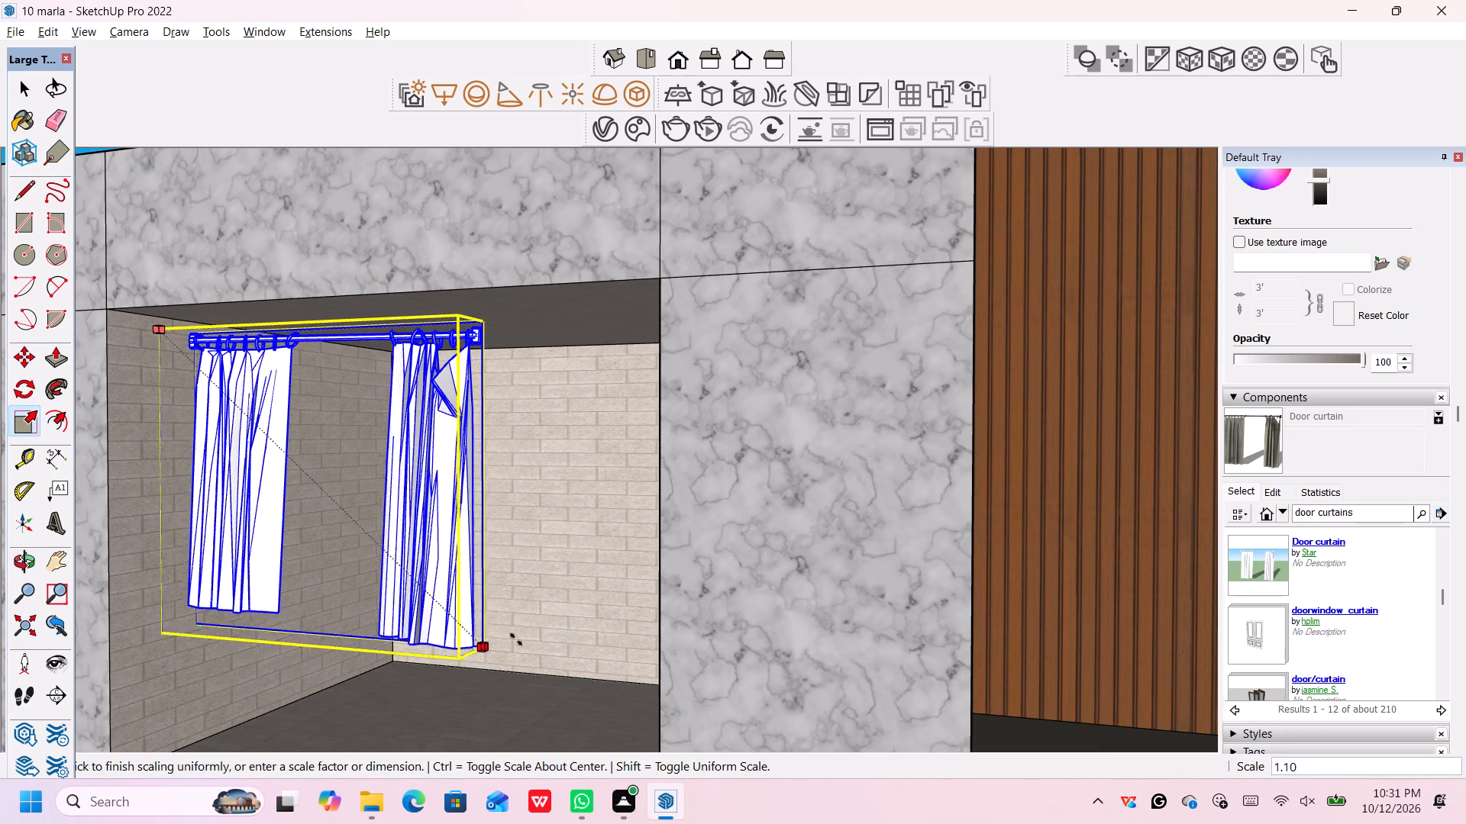
{"action": "scroll", "coordinate": [580, 667], "scroll_direction": "down", "scroll_amount": 7}
{"action": "middle_click_drag", "start_coordinate": [589, 678], "coordinate": [644, 685]}
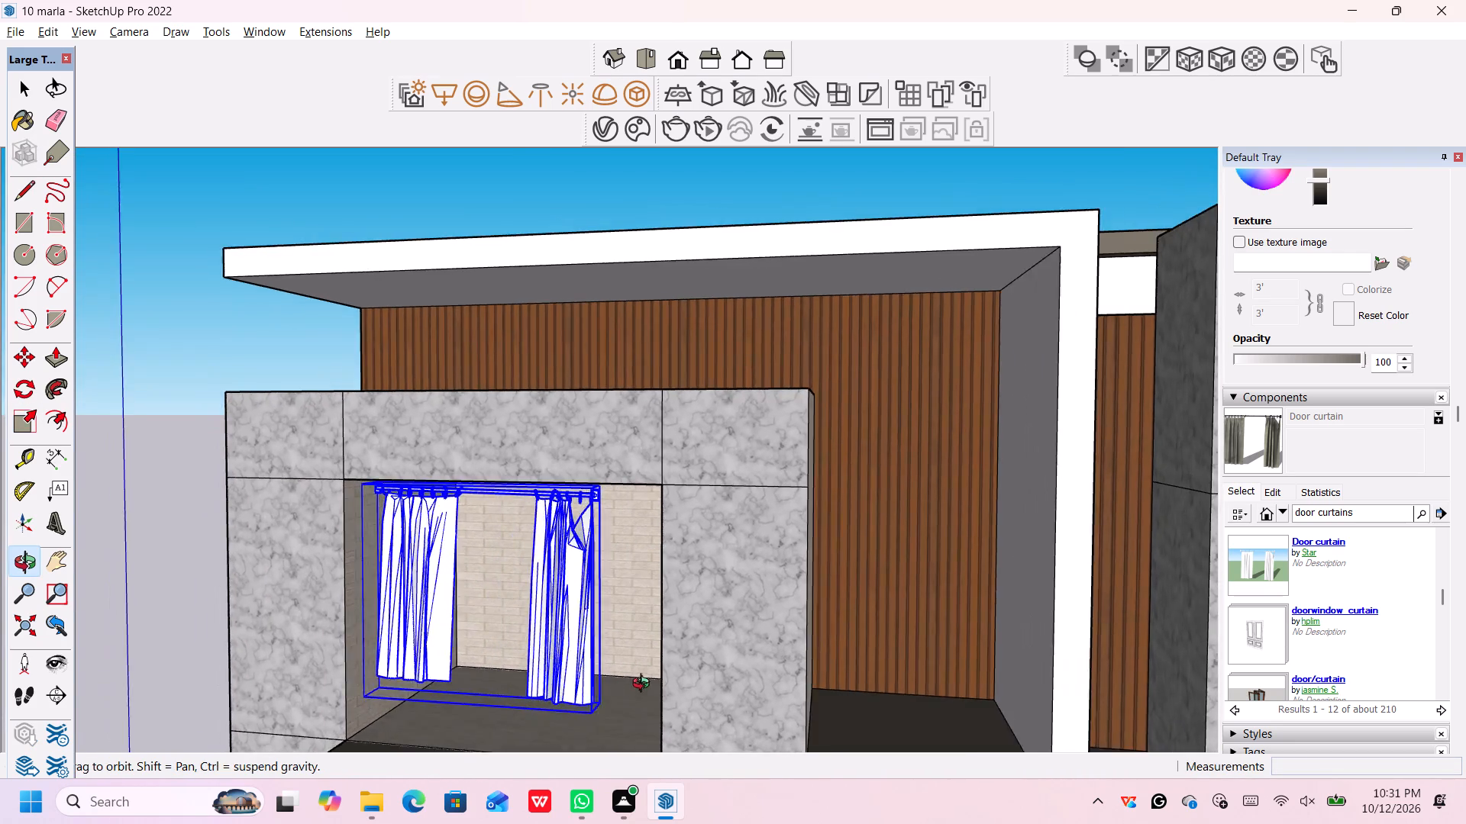
{"action": "middle_click_drag", "start_coordinate": [644, 685], "coordinate": [843, 674]}
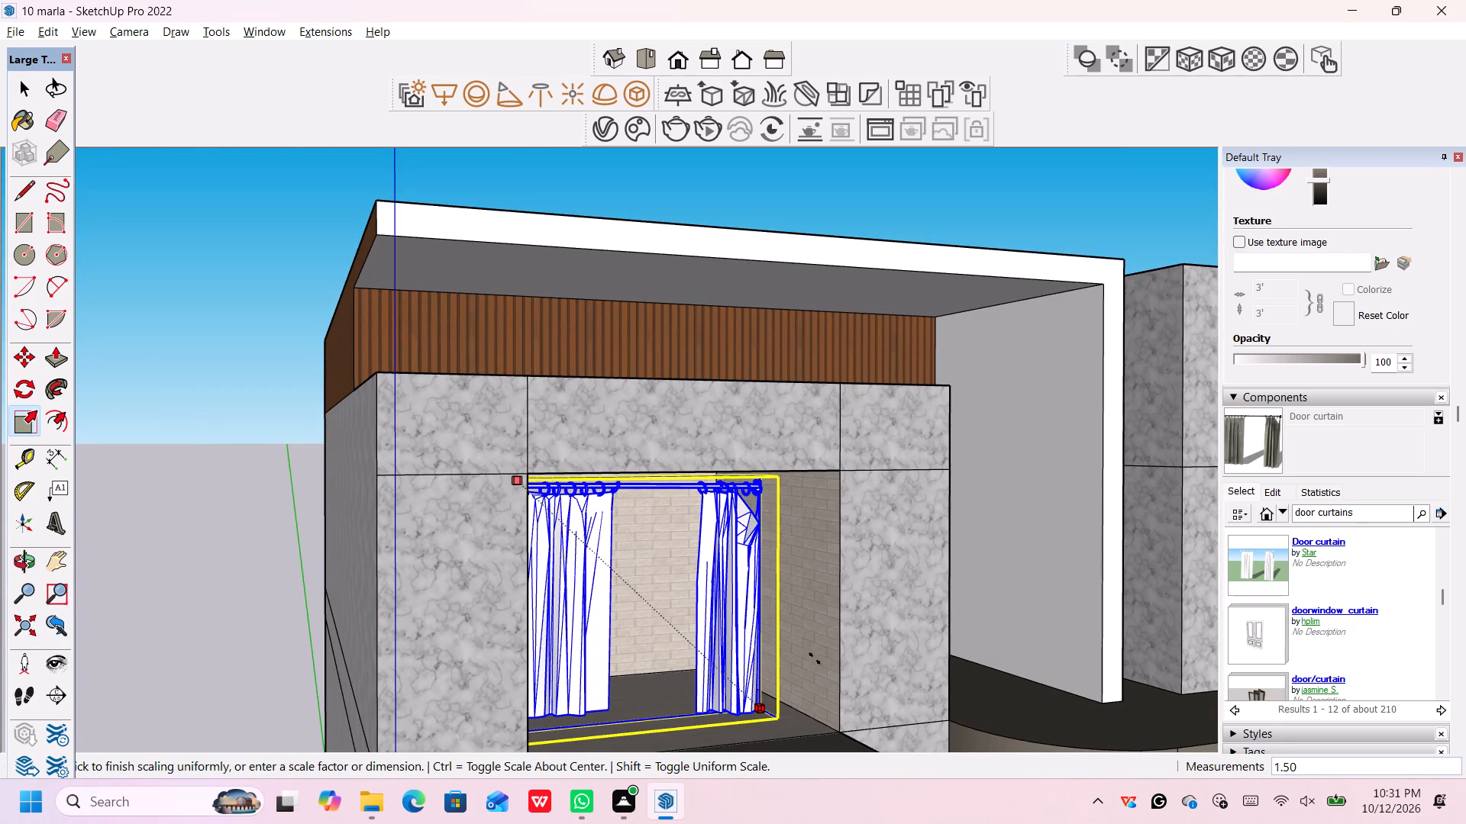
{"action": "middle_click_drag", "start_coordinate": [809, 657], "coordinate": [708, 655]}
{"action": "left_click", "coordinate": [722, 658]}
Stretch the same curtain group along the red axis by about 1.18 to span the opening's width, and deselect it.
{"action": "middle_click_drag", "start_coordinate": [692, 639], "coordinate": [672, 638]}
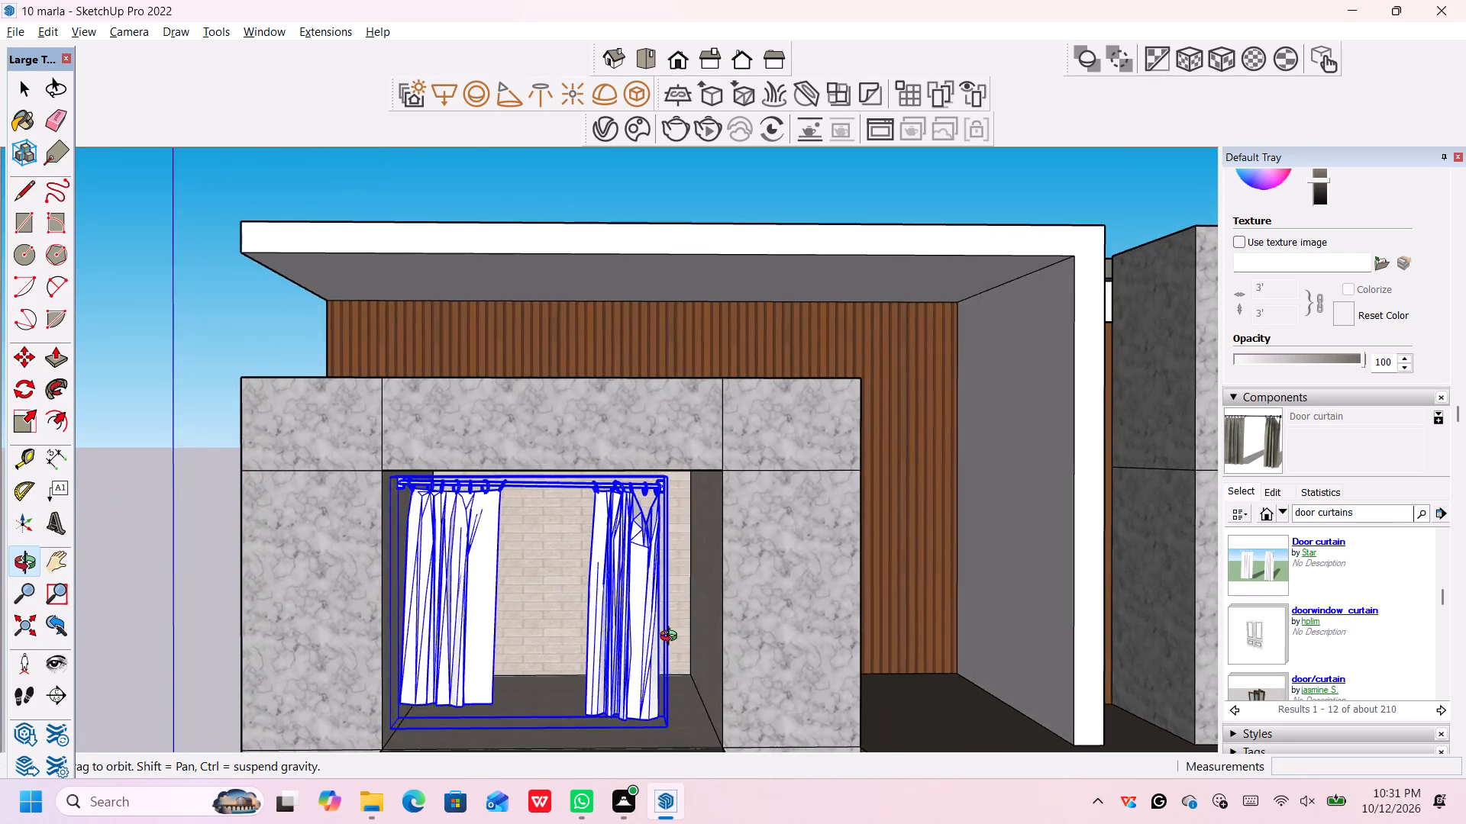
{"action": "middle_click_drag", "start_coordinate": [672, 638], "coordinate": [556, 627]}
{"action": "scroll", "coordinate": [556, 622], "scroll_direction": "up", "scroll_amount": 4}
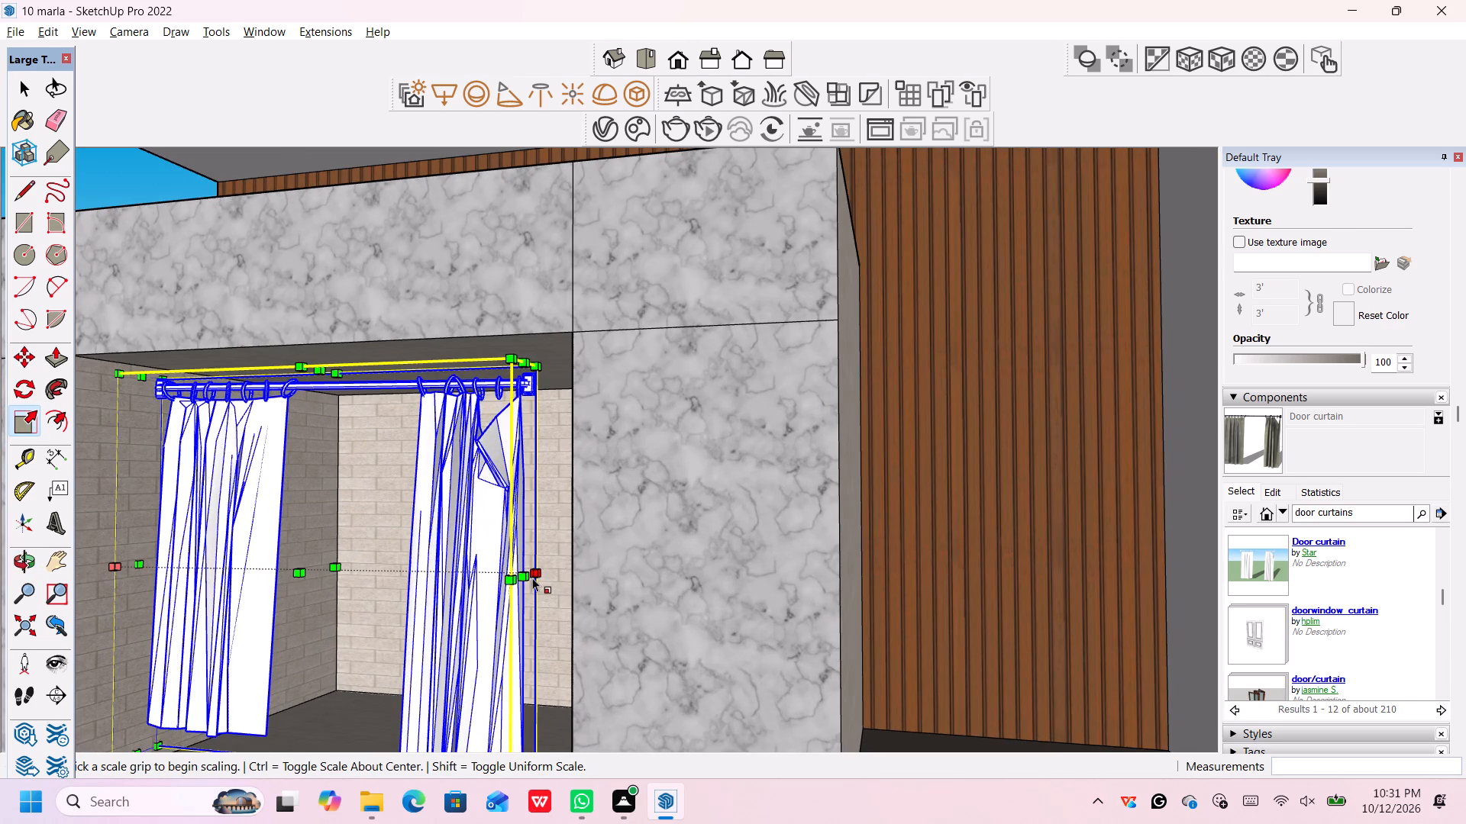
{"action": "left_click", "coordinate": [529, 578]}
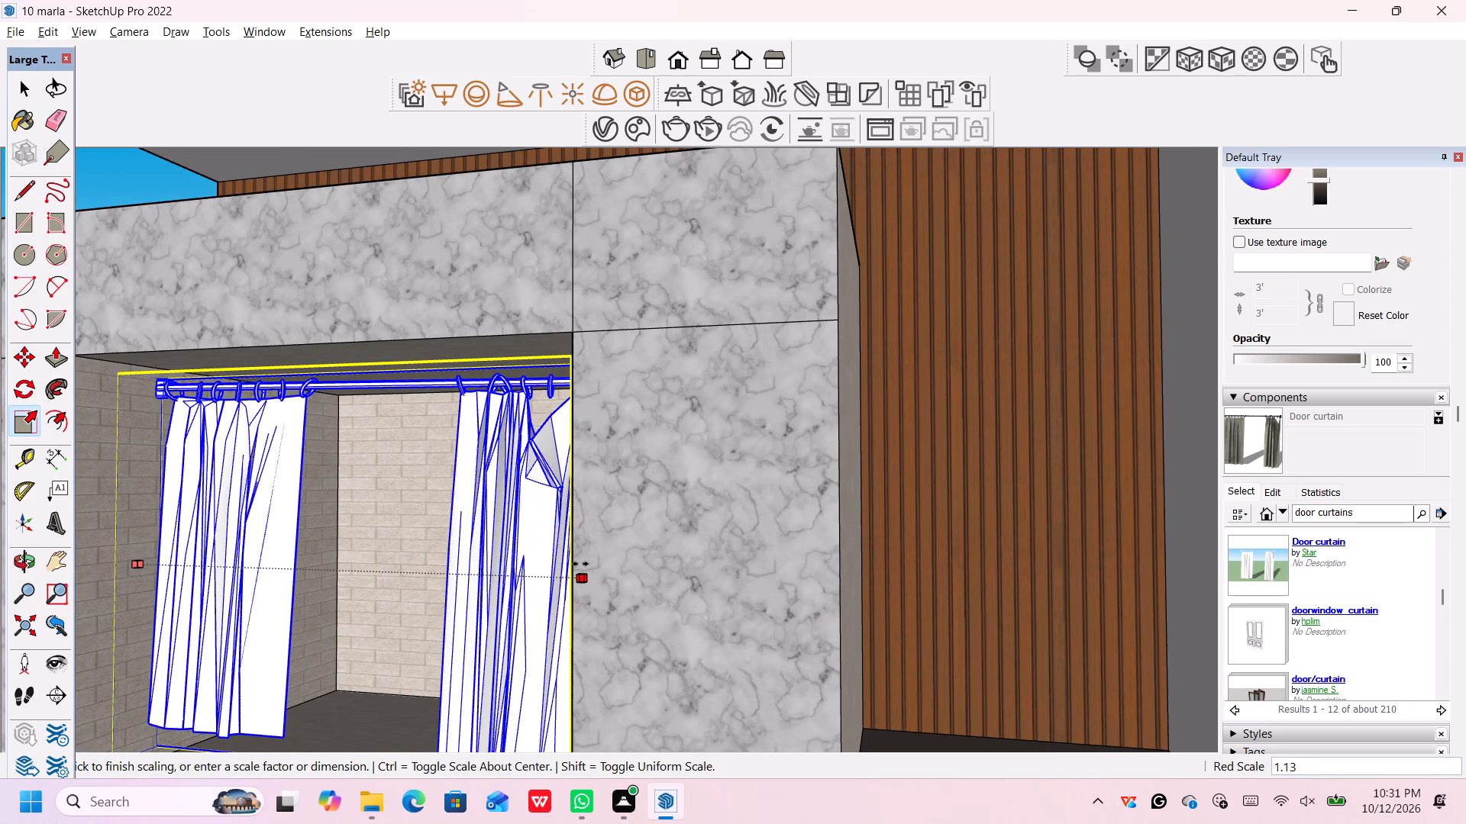
{"action": "scroll", "coordinate": [580, 564], "scroll_direction": "down", "scroll_amount": 1}
{"action": "scroll", "coordinate": [580, 564], "scroll_direction": "up", "scroll_amount": 1}
{"action": "scroll", "coordinate": [581, 565], "scroll_direction": "down", "scroll_amount": 1}
{"action": "middle_click_drag", "start_coordinate": [582, 565], "coordinate": [767, 587]}
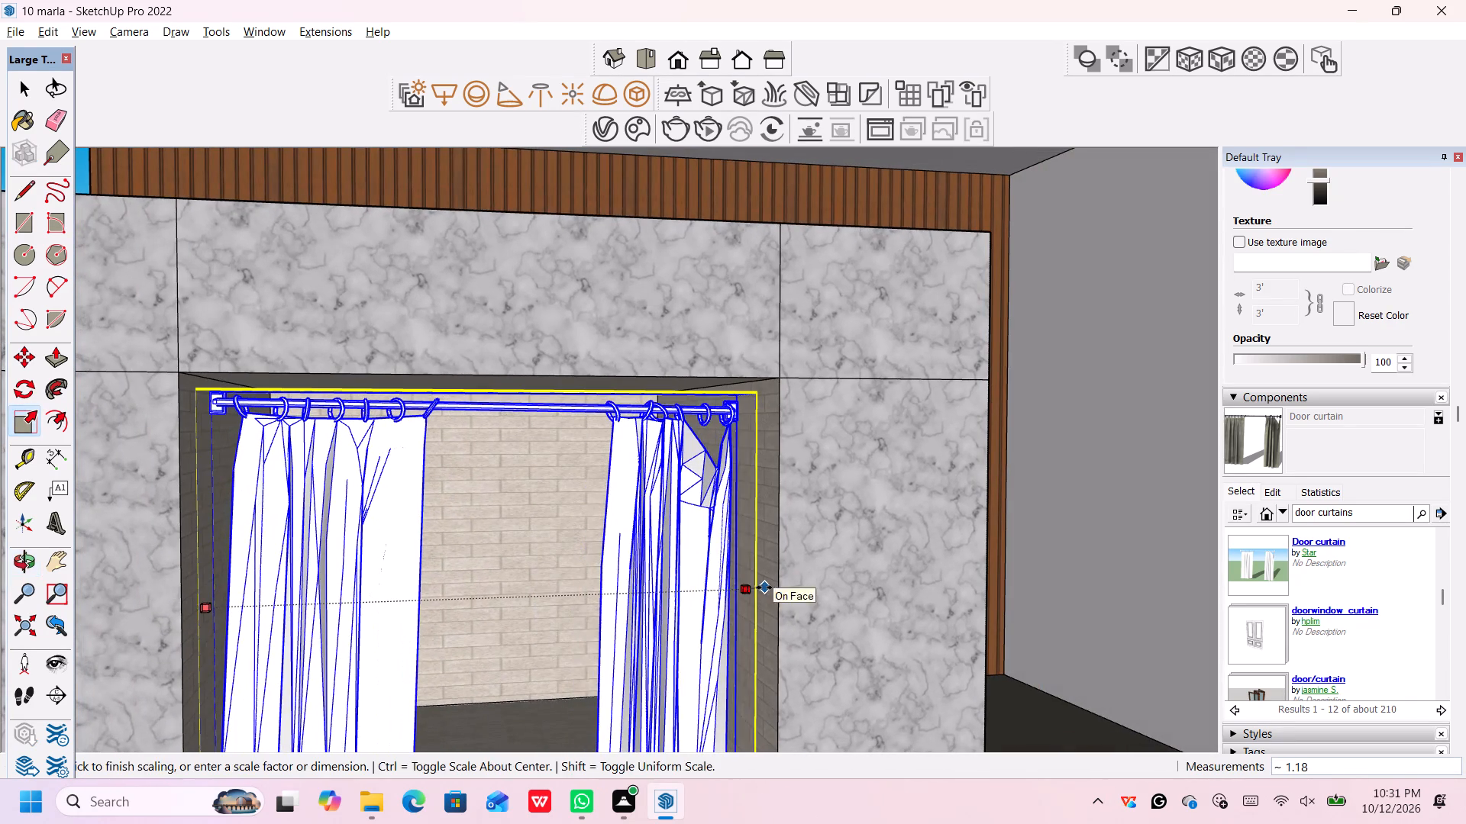
{"action": "left_click", "coordinate": [757, 587]}
{"action": "scroll", "coordinate": [754, 589], "scroll_direction": "down", "scroll_amount": 9}
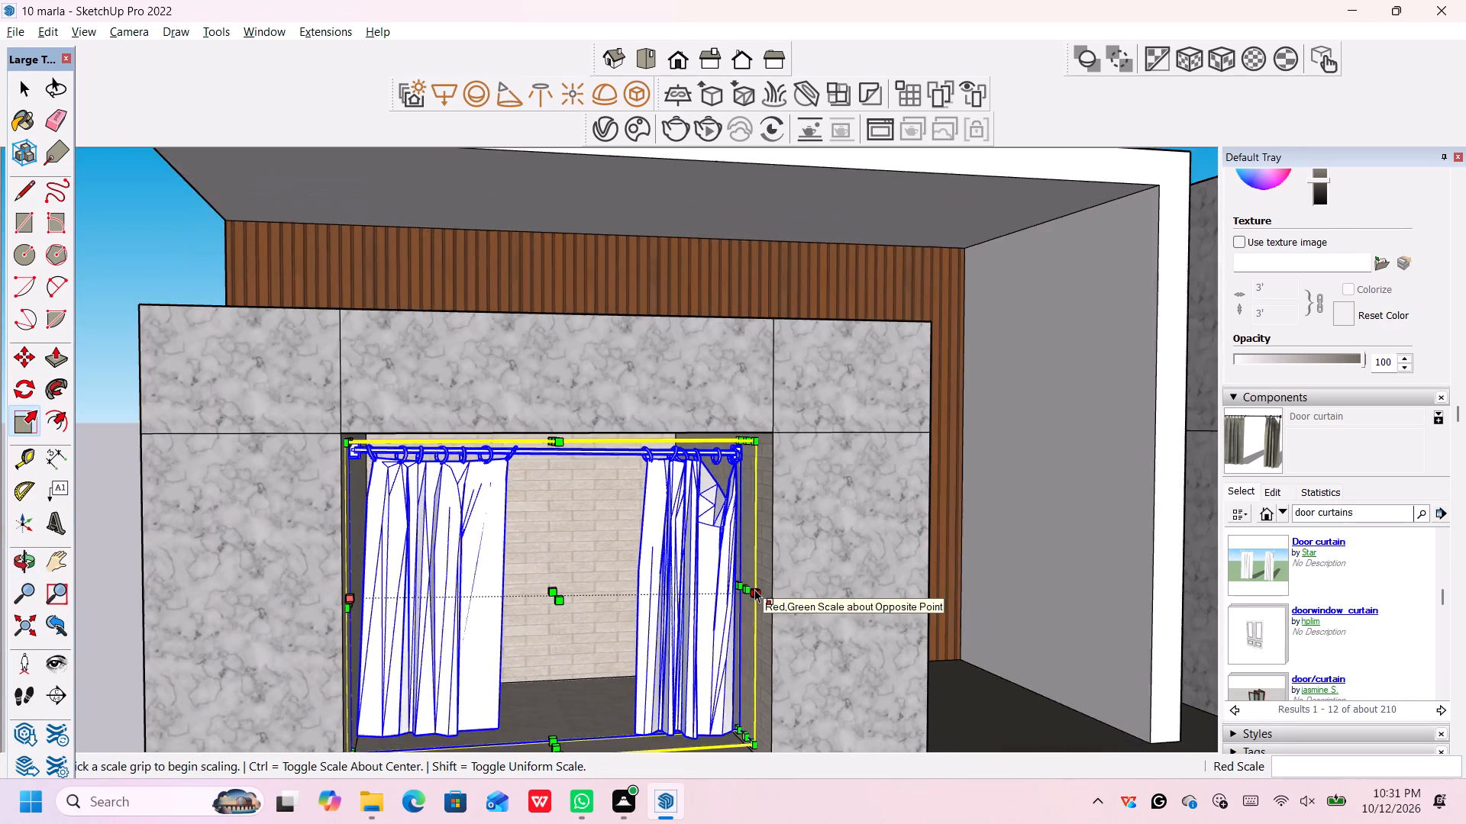
{"action": "scroll", "coordinate": [754, 589], "scroll_direction": "down", "scroll_amount": 14}
{"action": "left_click", "coordinate": [364, 634]}
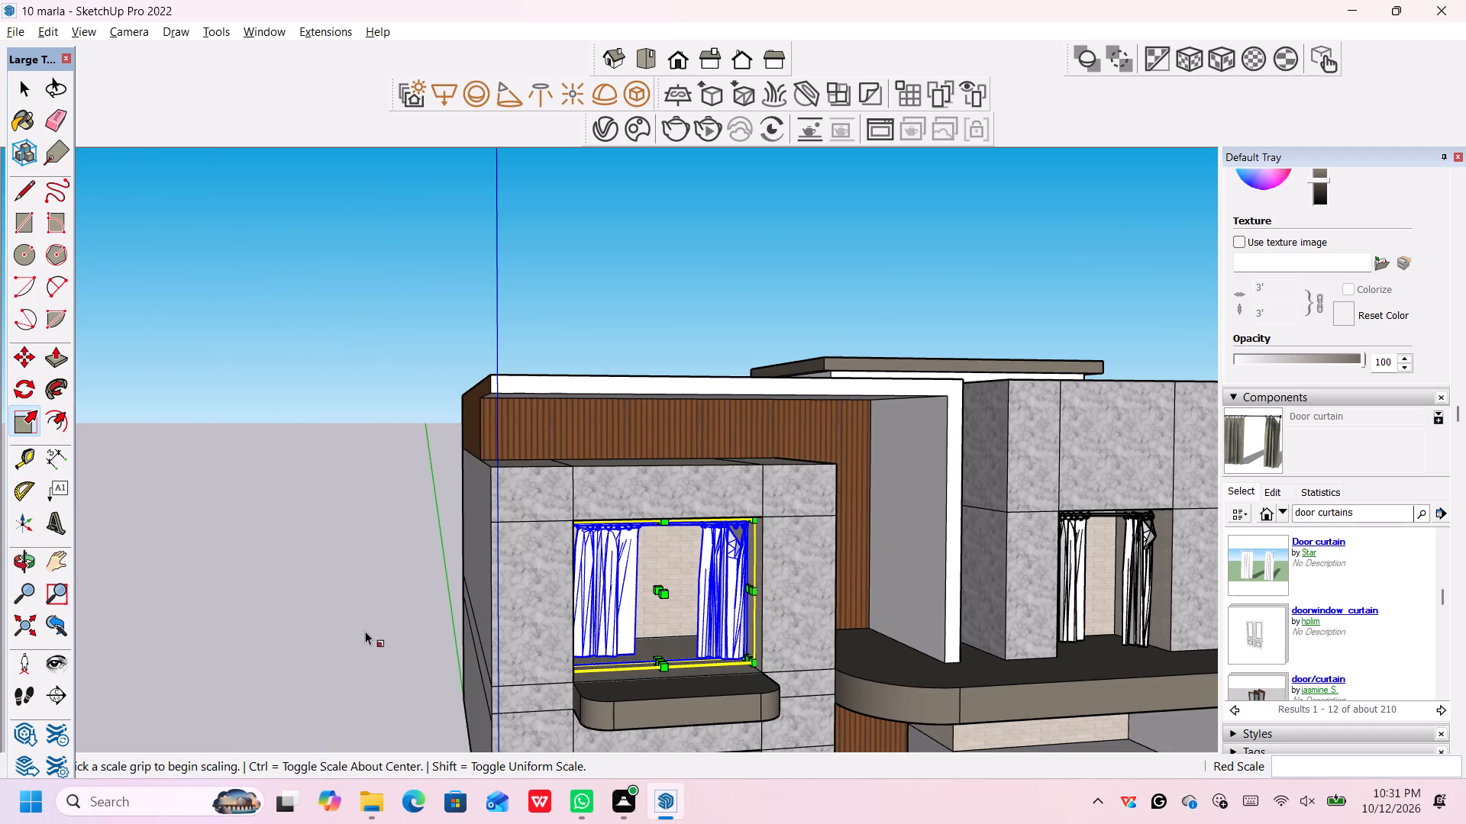
{"action": "key", "text": "space"}
{"action": "scroll", "coordinate": [374, 623], "scroll_direction": "down", "scroll_amount": 5}
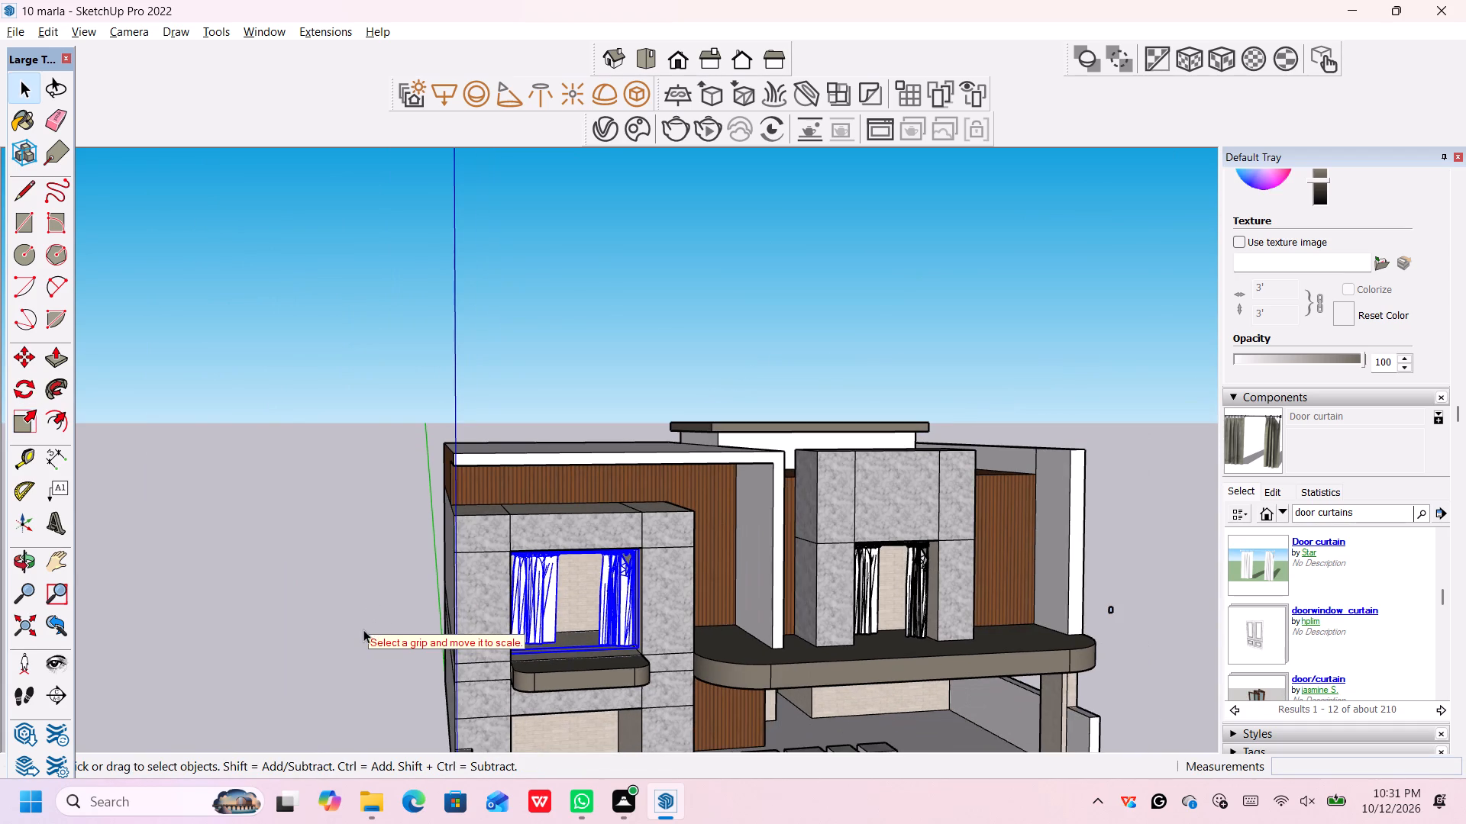
{"action": "left_click", "coordinate": [363, 629]}
Copy the scaled curtain group from its rod bracket's upper corner to the upper edge of the ground-floor window opening directly below, and deselect it.
{"action": "scroll", "coordinate": [532, 647], "scroll_direction": "down", "scroll_amount": 6}
{"action": "middle_click_drag", "start_coordinate": [559, 660], "coordinate": [560, 658]}
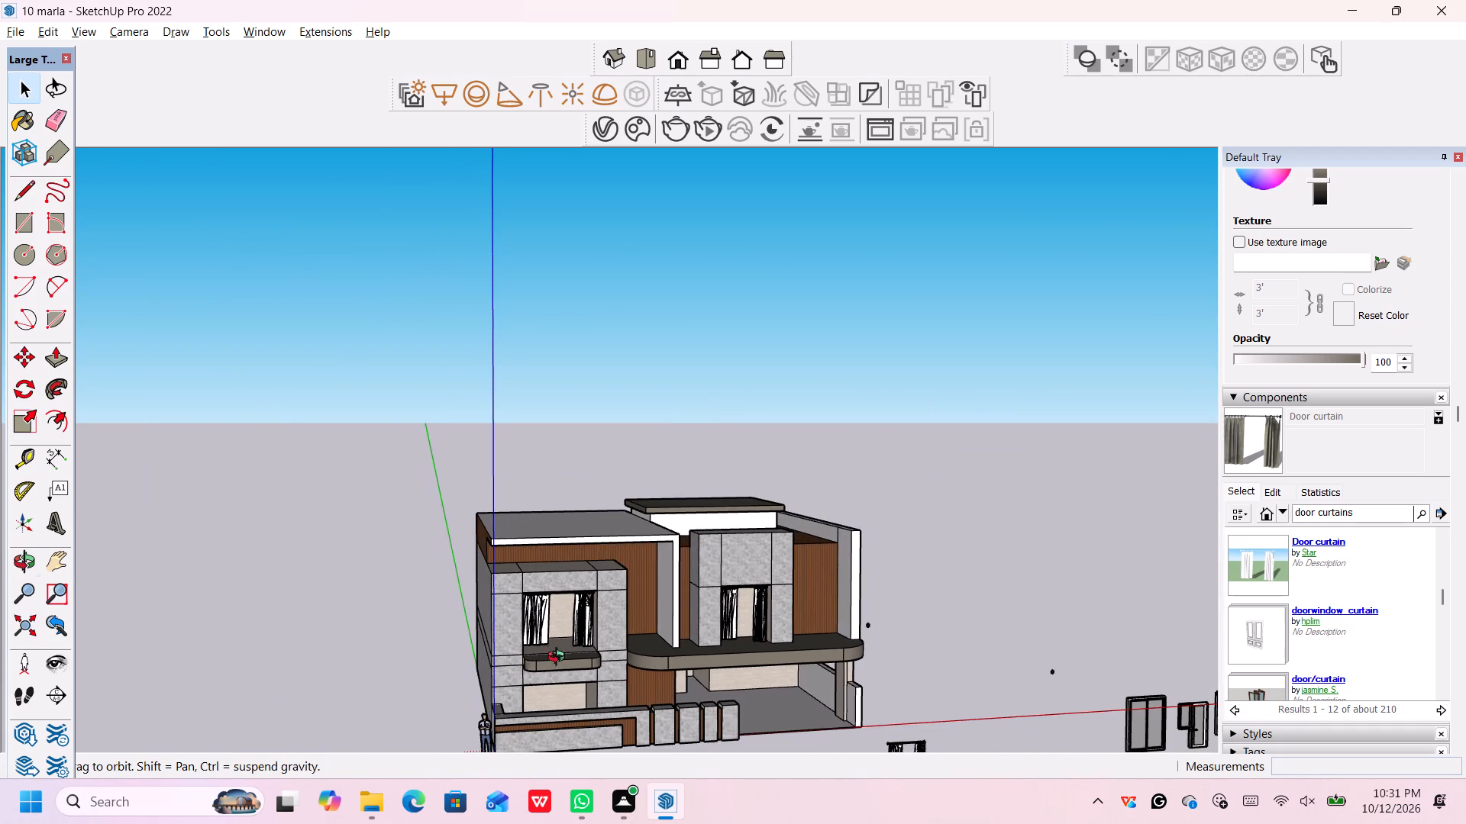
{"action": "middle_click_drag", "start_coordinate": [560, 658], "coordinate": [558, 615]}
{"action": "scroll", "coordinate": [558, 645], "scroll_direction": "up", "scroll_amount": 5}
{"action": "scroll", "coordinate": [511, 602], "scroll_direction": "up", "scroll_amount": 13}
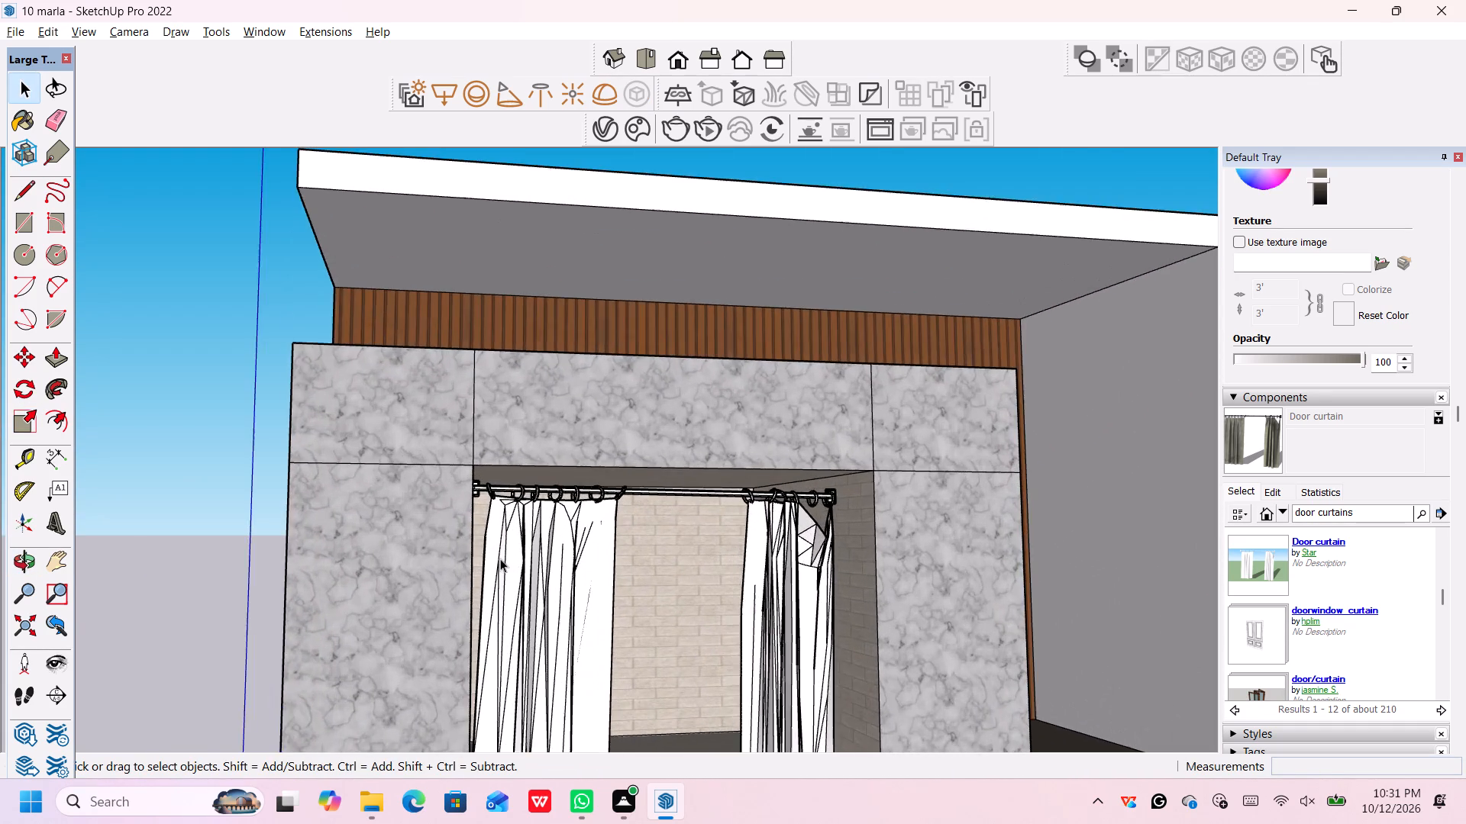
{"action": "middle_click_drag", "start_coordinate": [510, 546], "coordinate": [457, 560]}
{"action": "scroll", "coordinate": [423, 481], "scroll_direction": "up", "scroll_amount": 7}
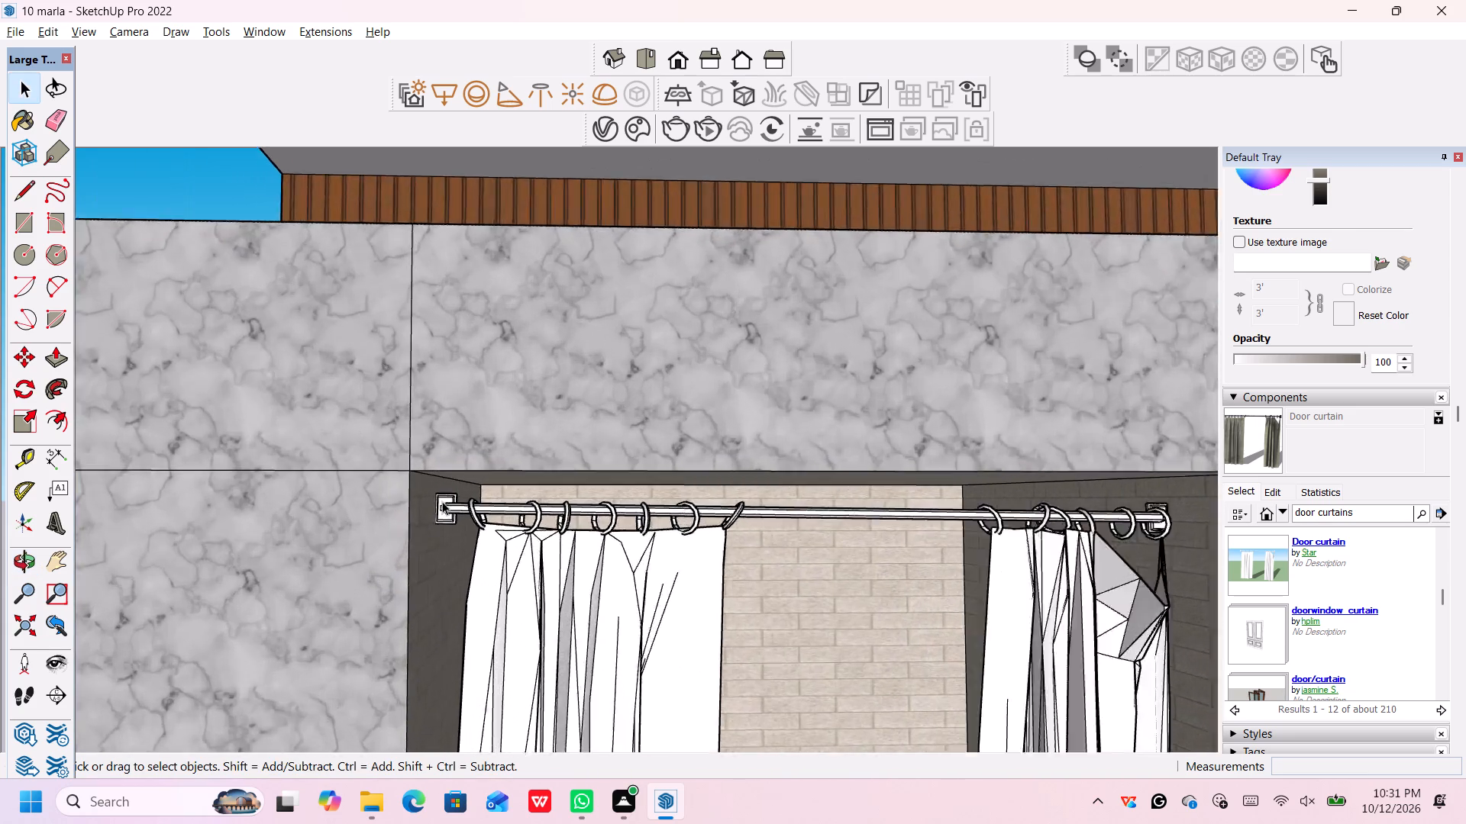
{"action": "scroll", "coordinate": [442, 501], "scroll_direction": "up", "scroll_amount": 15}
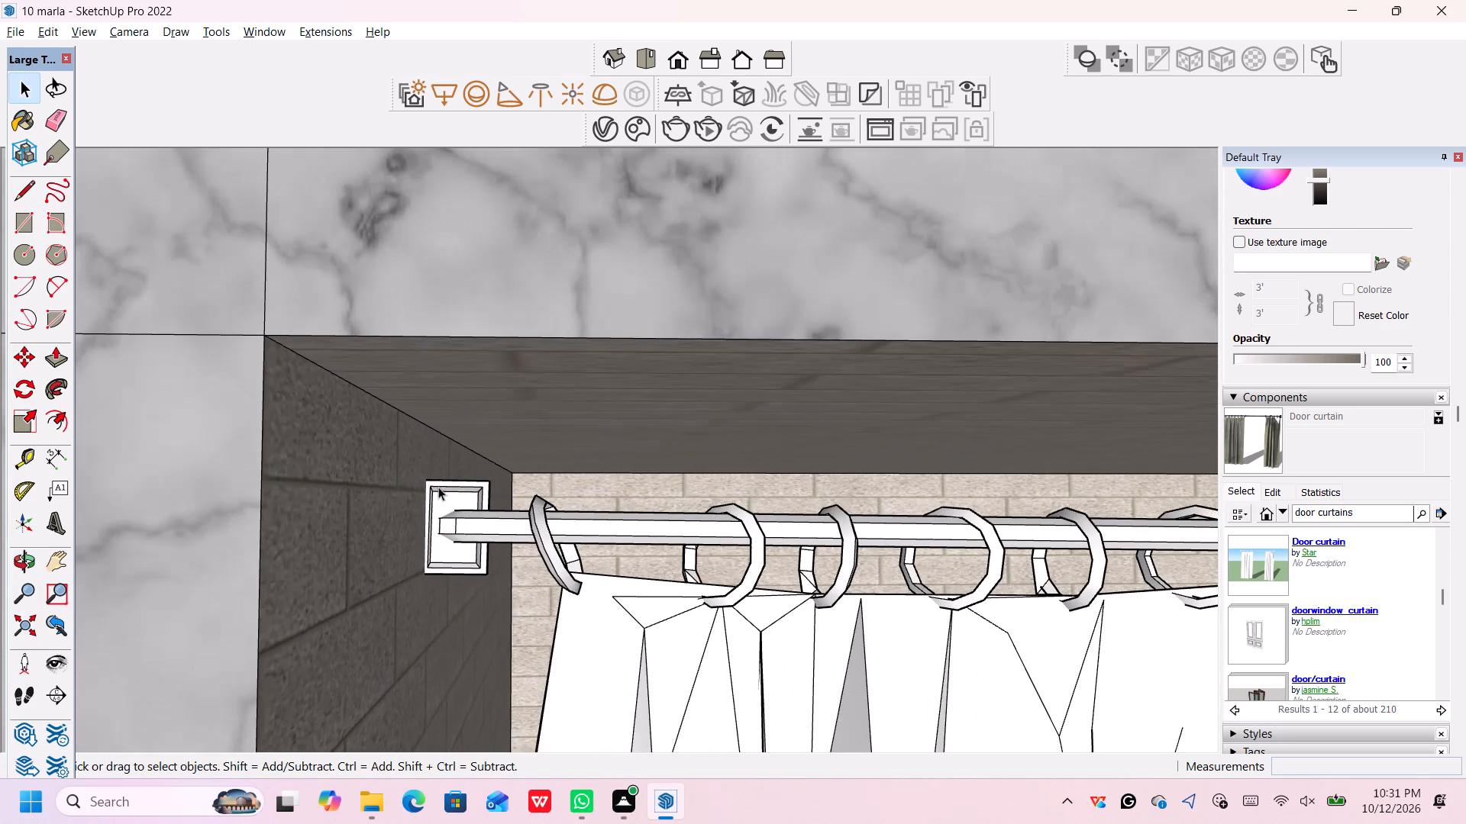
{"action": "left_click", "coordinate": [438, 486]}
{"action": "key", "text": "m"}
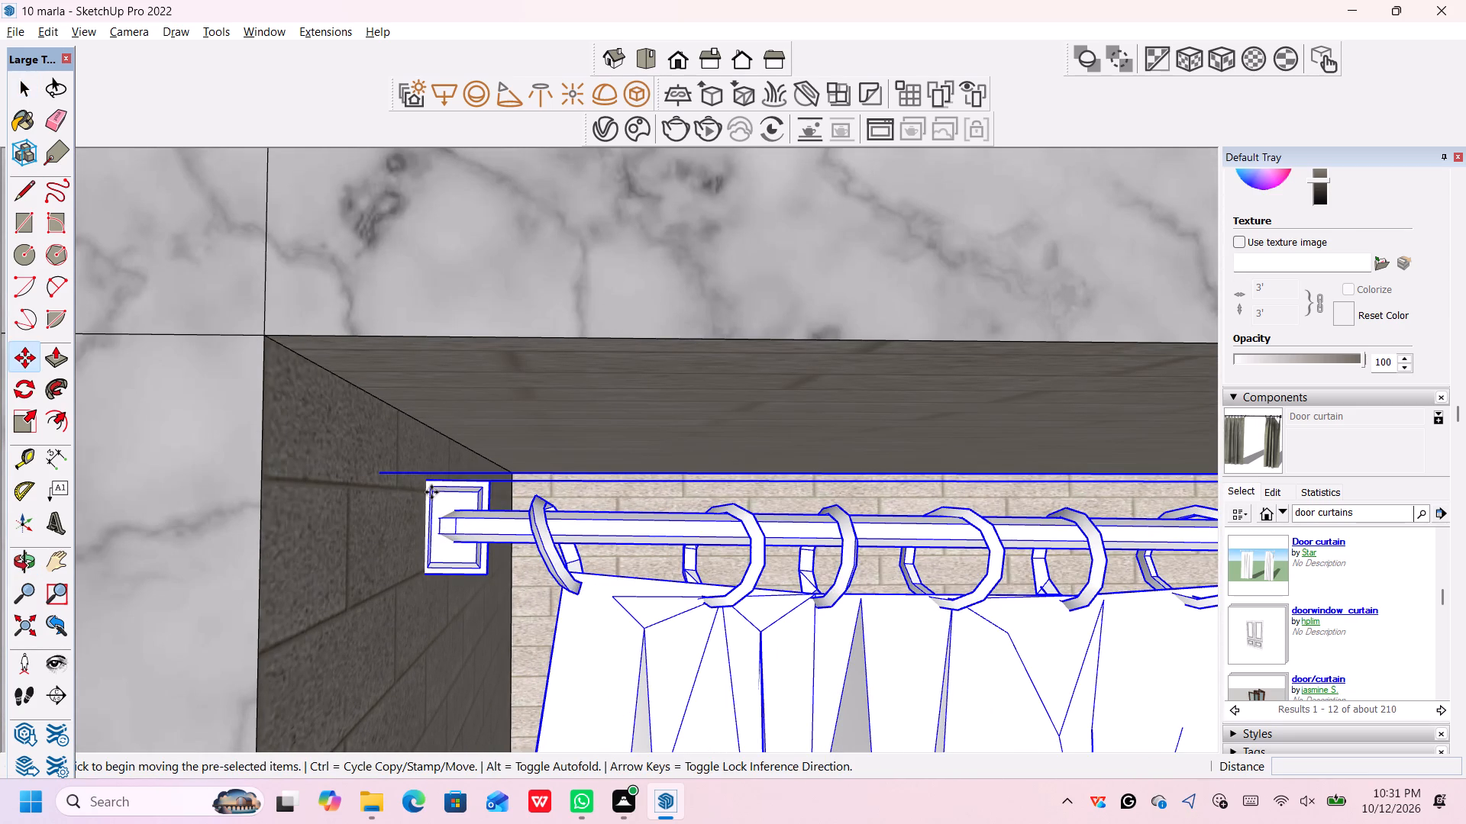
{"action": "left_click", "coordinate": [428, 488]}
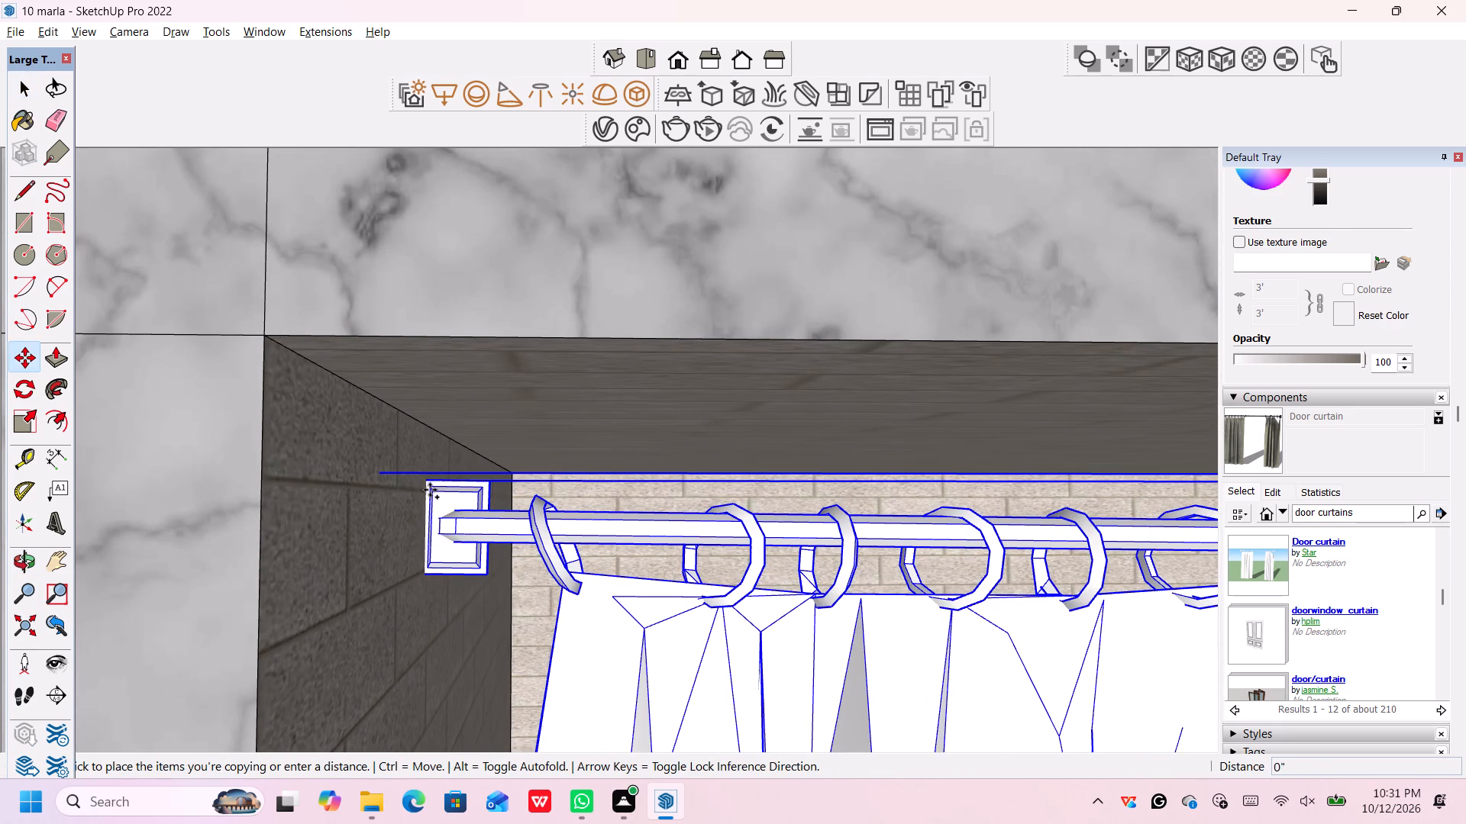
{"action": "scroll", "coordinate": [432, 535], "scroll_direction": "down", "scroll_amount": 8}
{"action": "scroll", "coordinate": [434, 533], "scroll_direction": "down", "scroll_amount": 20}
{"action": "scroll", "coordinate": [434, 533], "scroll_direction": "down", "scroll_amount": 3}
{"action": "scroll", "coordinate": [445, 520], "scroll_direction": "down", "scroll_amount": 20}
{"action": "scroll", "coordinate": [445, 520], "scroll_direction": "down", "scroll_amount": 18}
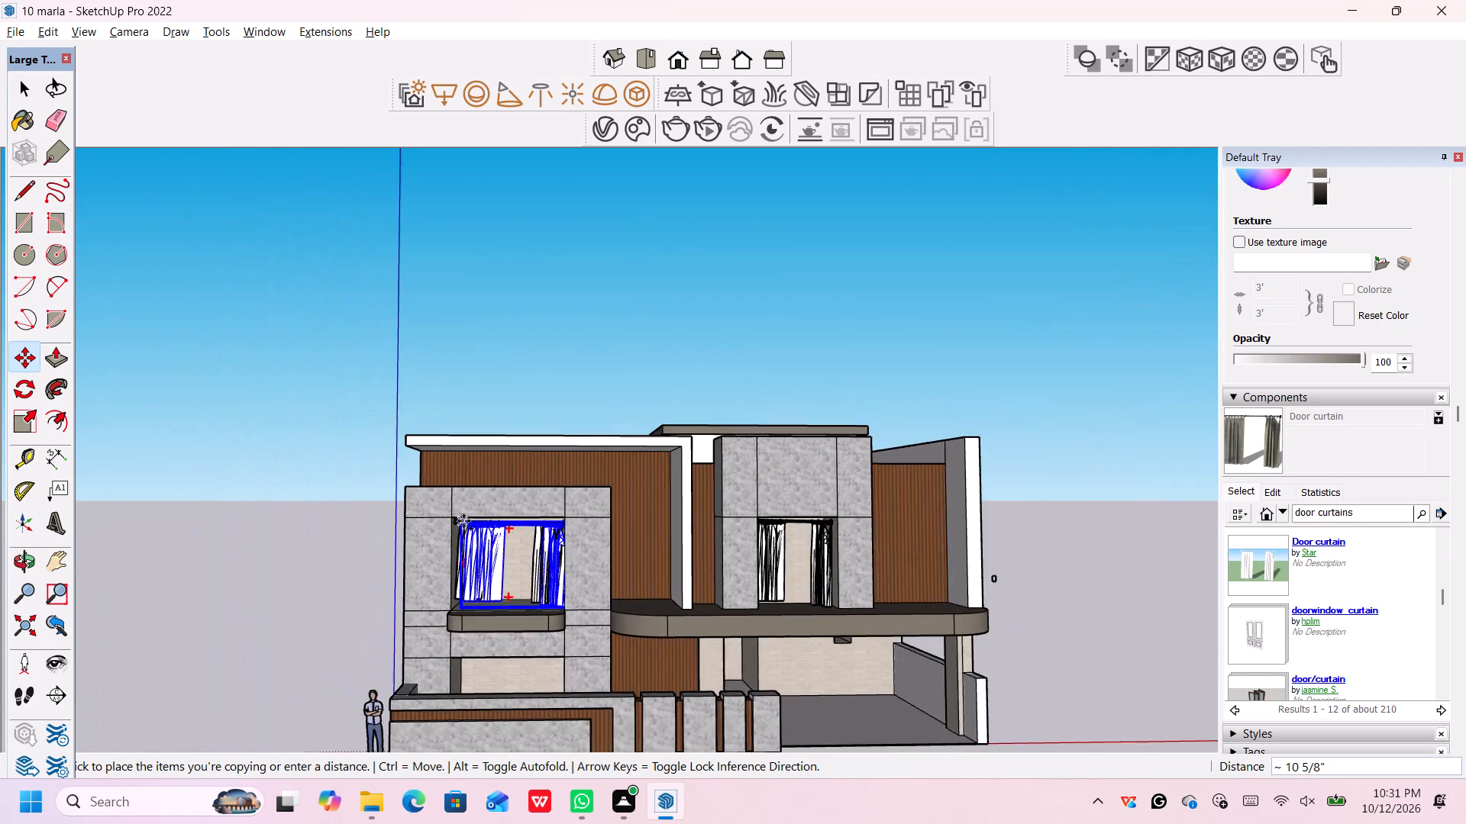
{"action": "scroll", "coordinate": [463, 521], "scroll_direction": "down", "scroll_amount": 5}
{"action": "middle_click_drag", "start_coordinate": [477, 612], "coordinate": [483, 687]}
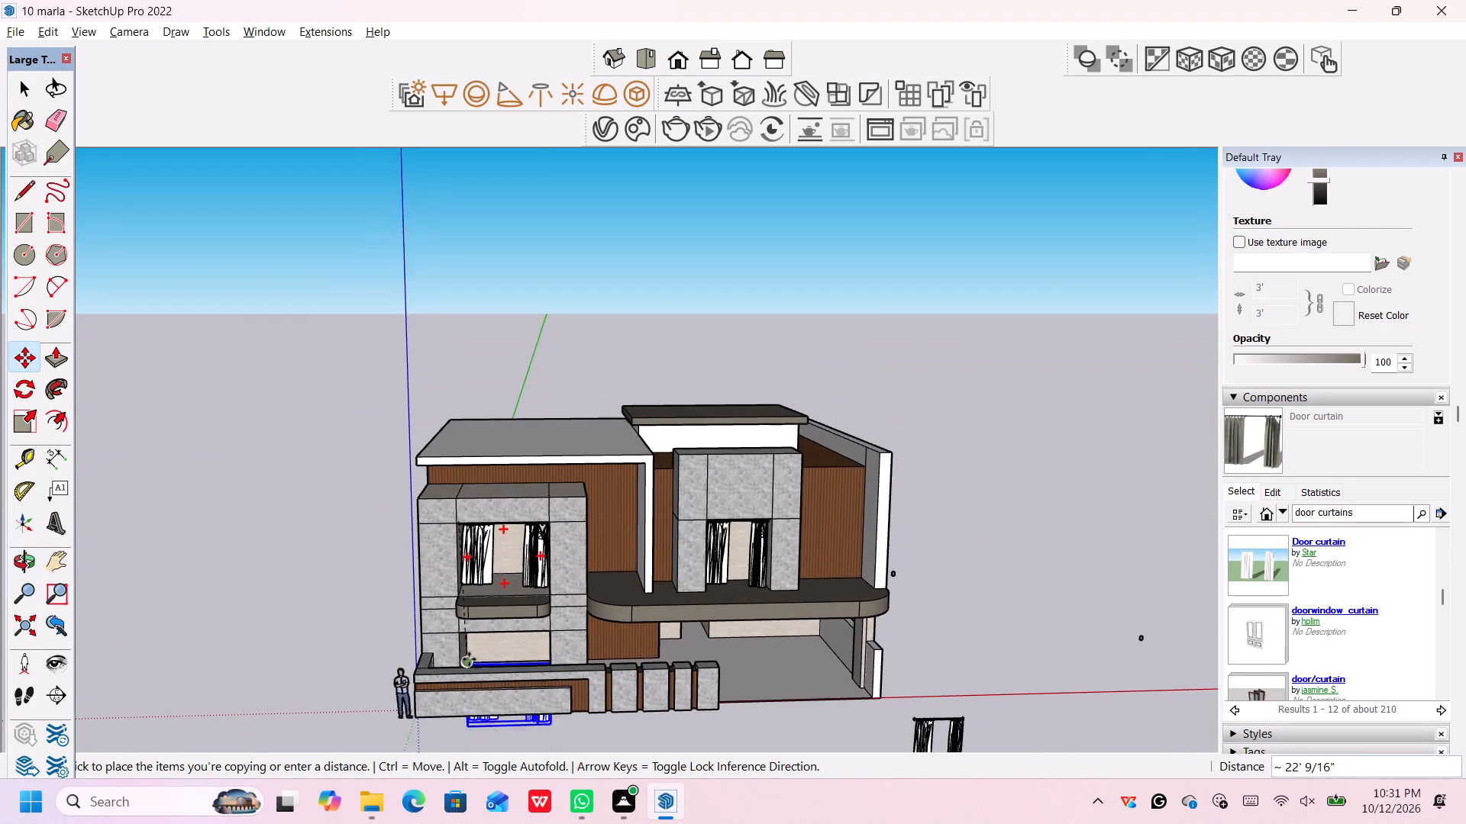
{"action": "scroll", "coordinate": [469, 659], "scroll_direction": "up", "scroll_amount": 20}
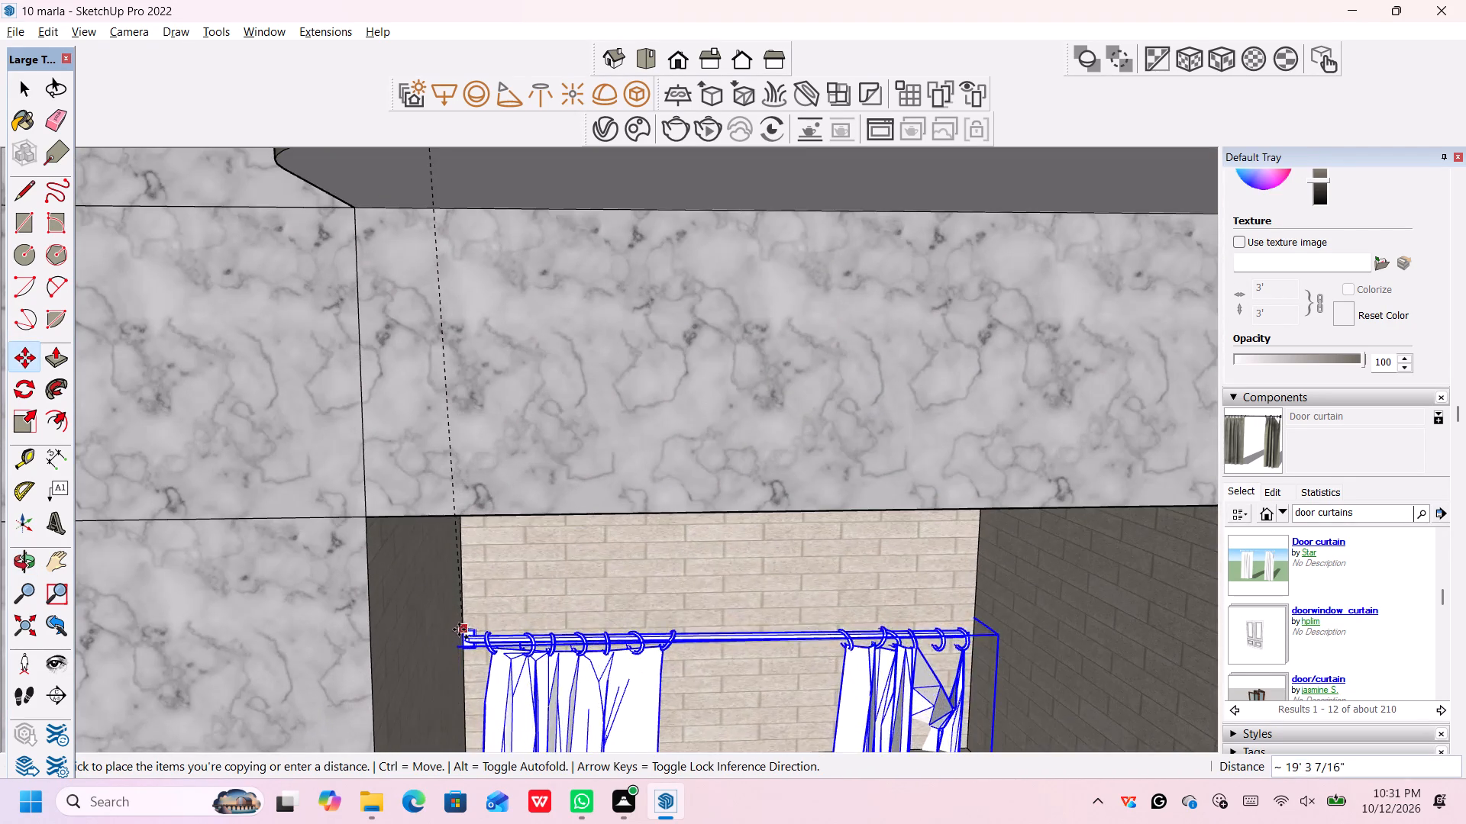
{"action": "middle_click_drag", "start_coordinate": [429, 565], "coordinate": [389, 476]}
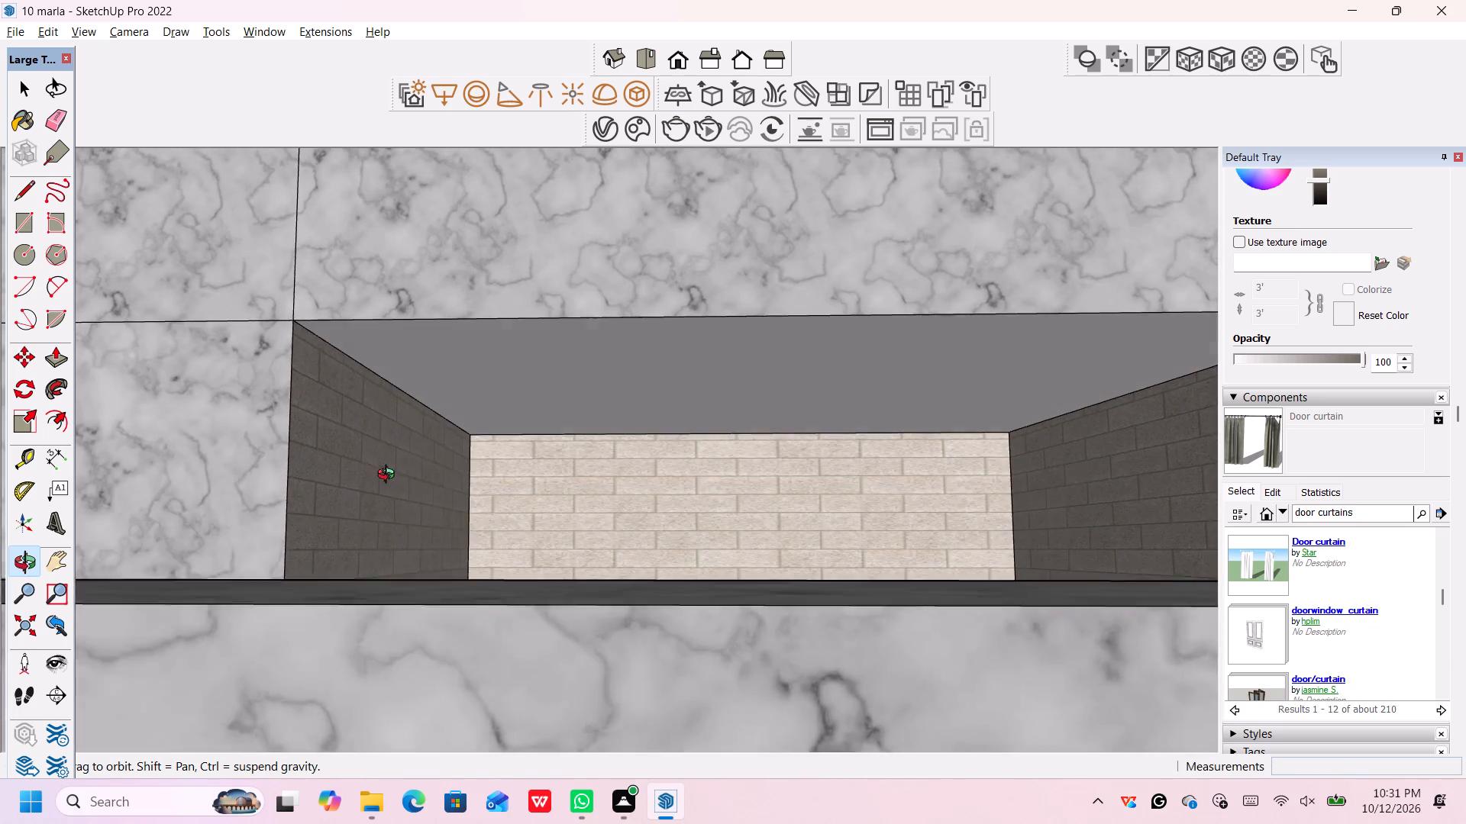
{"action": "middle_click_drag", "start_coordinate": [389, 476], "coordinate": [389, 478]}
{"action": "scroll", "coordinate": [393, 455], "scroll_direction": "up", "scroll_amount": 5}
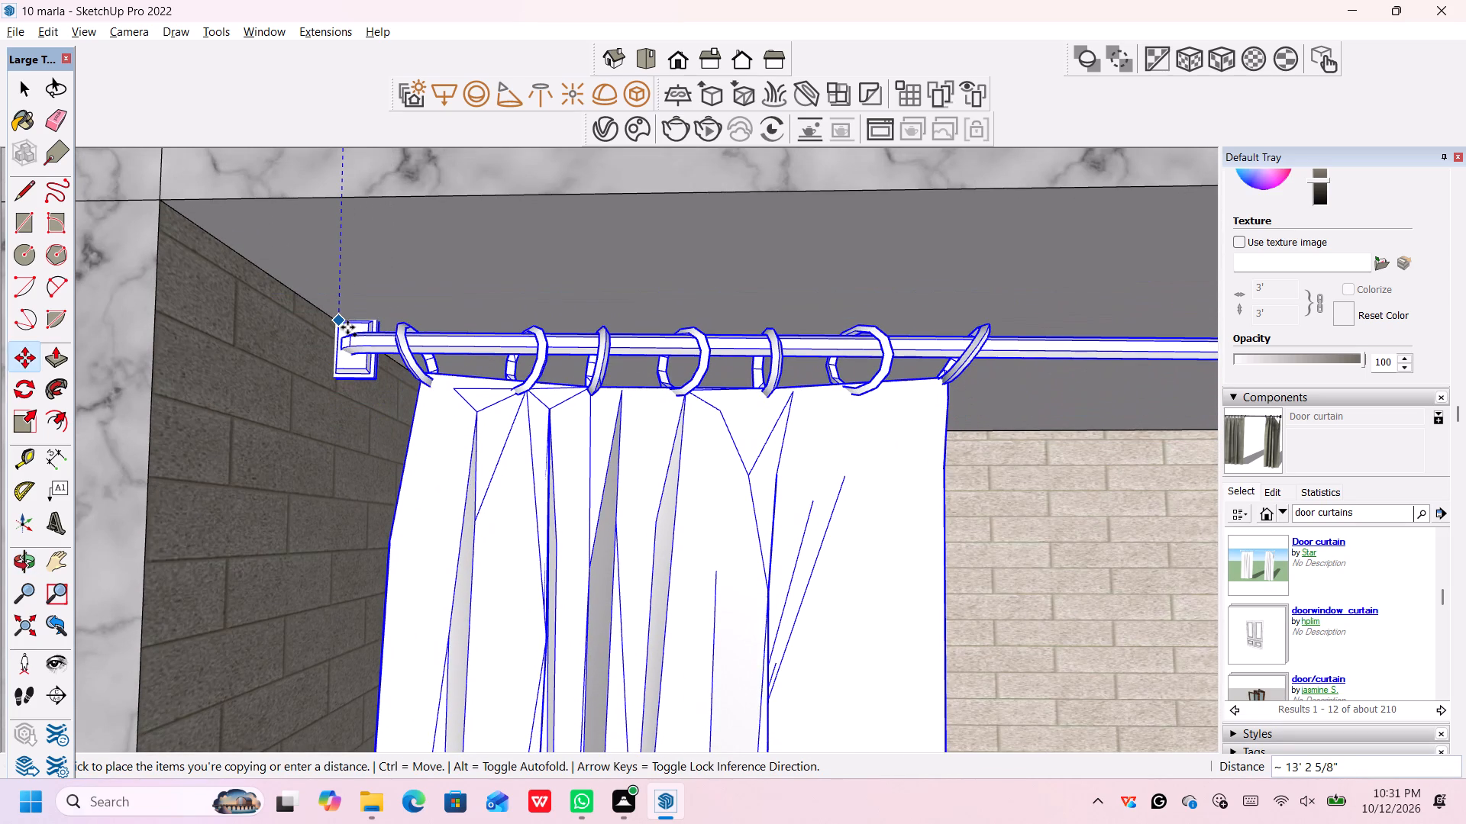
{"action": "left_click", "coordinate": [347, 327]}
{"action": "scroll", "coordinate": [409, 416], "scroll_direction": "down", "scroll_amount": 14}
{"action": "scroll", "coordinate": [408, 416], "scroll_direction": "up", "scroll_amount": 1}
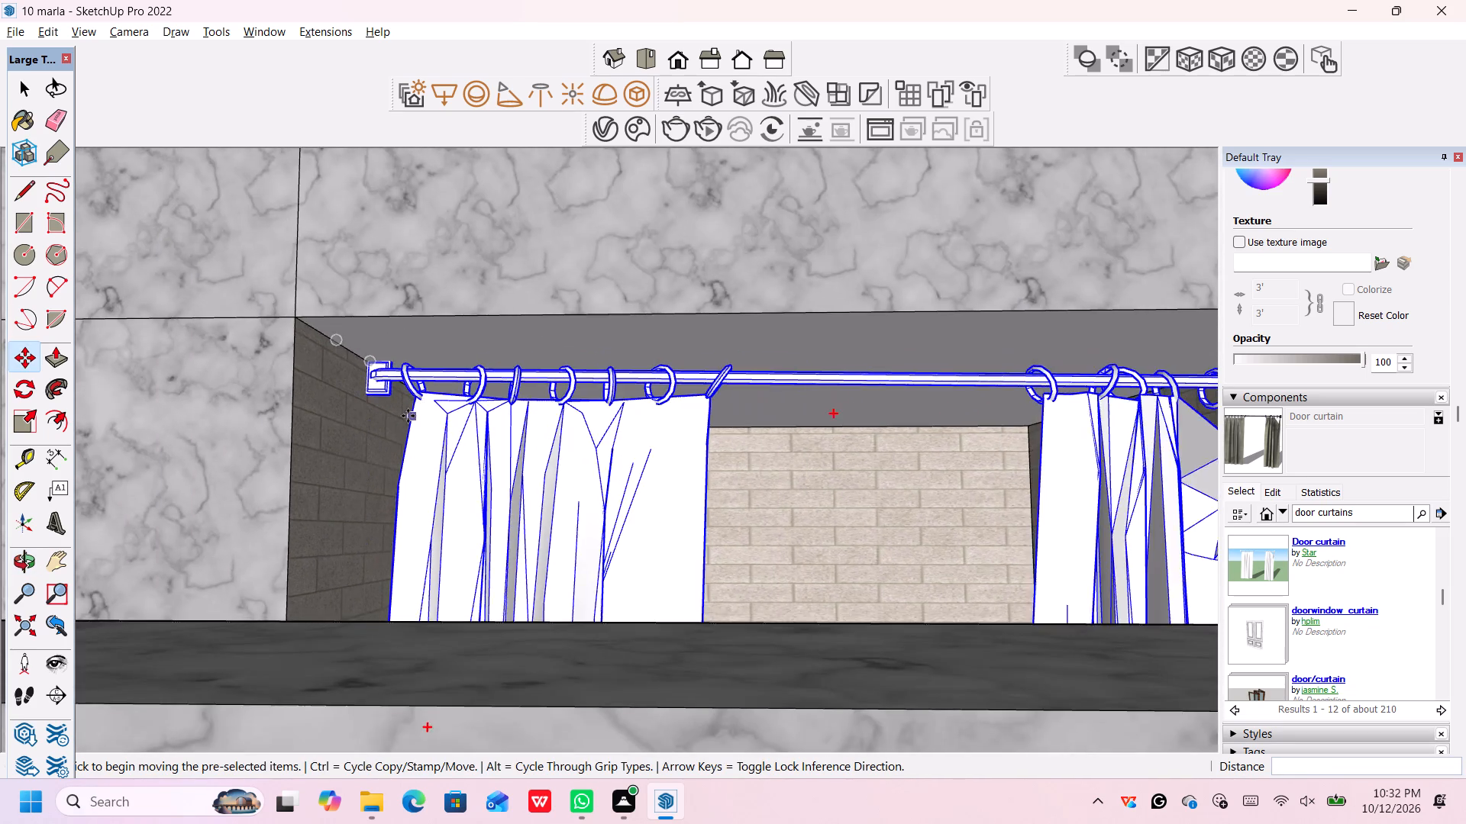
{"action": "scroll", "coordinate": [408, 416], "scroll_direction": "down", "scroll_amount": 15}
{"action": "scroll", "coordinate": [532, 420], "scroll_direction": "down", "scroll_amount": 14}
{"action": "middle_click_drag", "start_coordinate": [670, 449], "coordinate": [680, 465]}
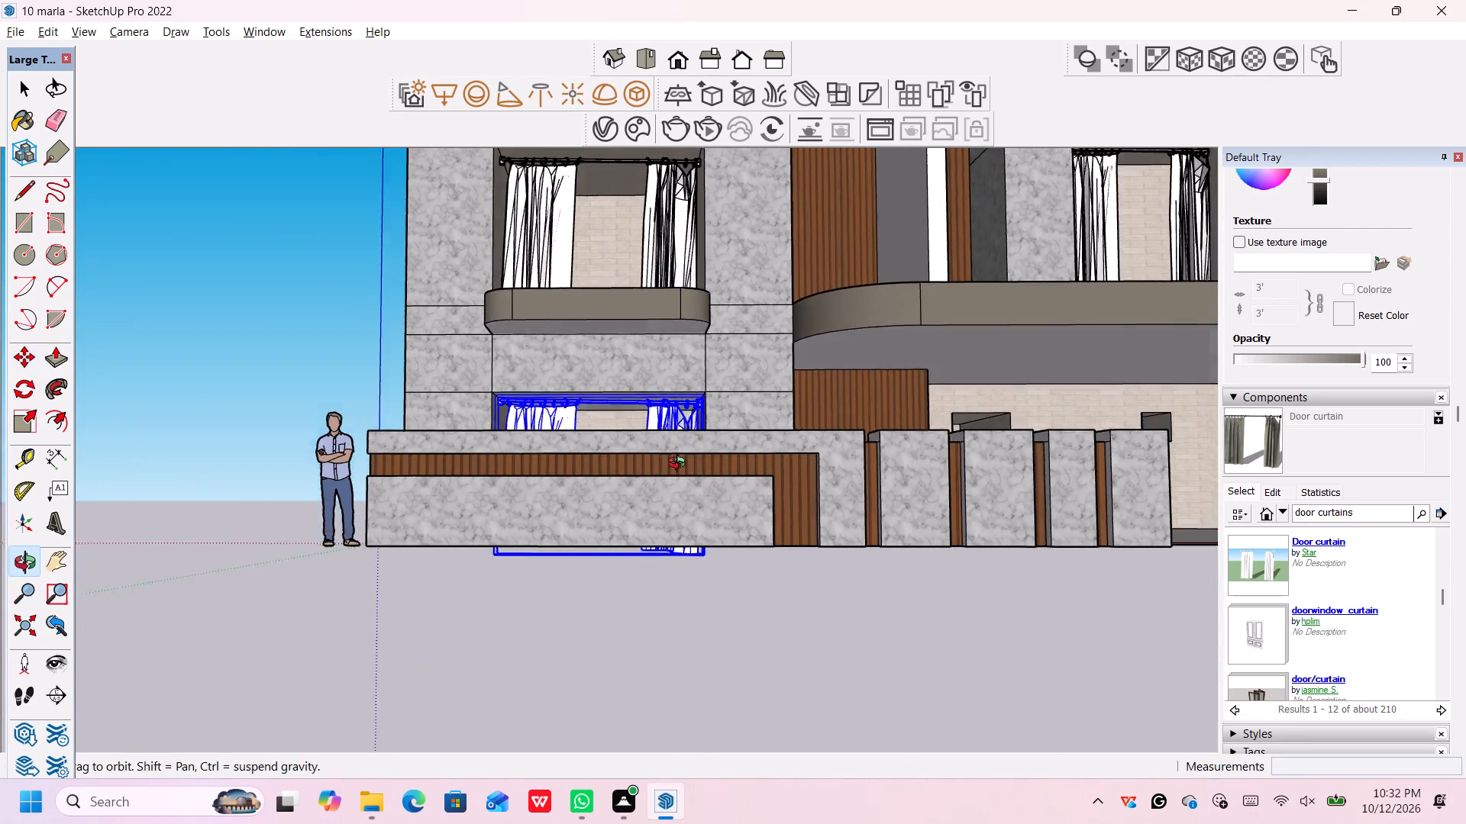
{"action": "middle_click_drag", "start_coordinate": [680, 465], "coordinate": [716, 561]}
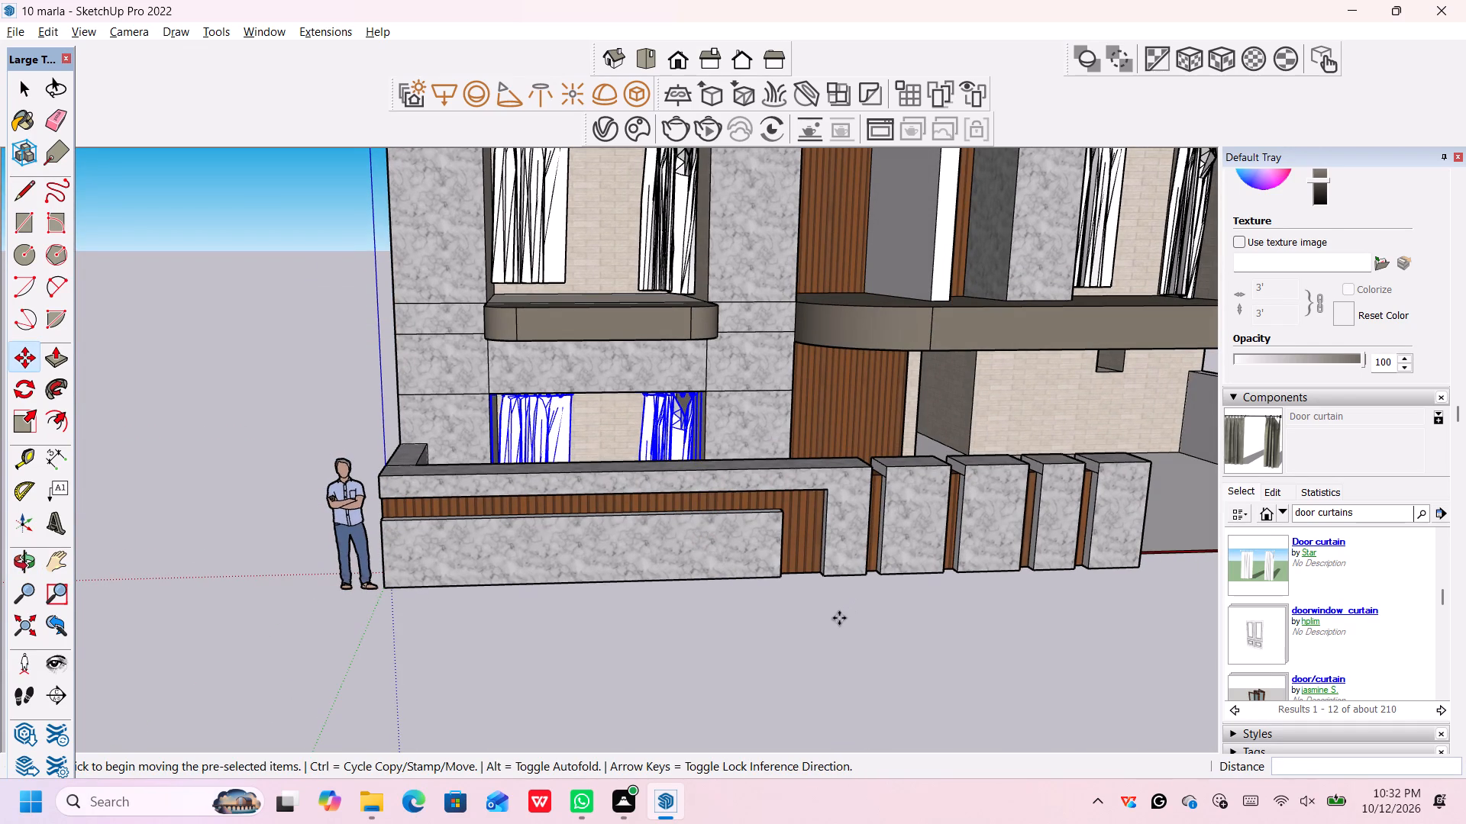
{"action": "key", "text": "space"}
{"action": "left_click", "coordinate": [781, 645]}
Delete the original curtain group standing on the ground in front of the carport.
{"action": "scroll", "coordinate": [774, 652], "scroll_direction": "down", "scroll_amount": 7}
{"action": "middle_click_drag", "start_coordinate": [863, 675], "coordinate": [690, 536]}
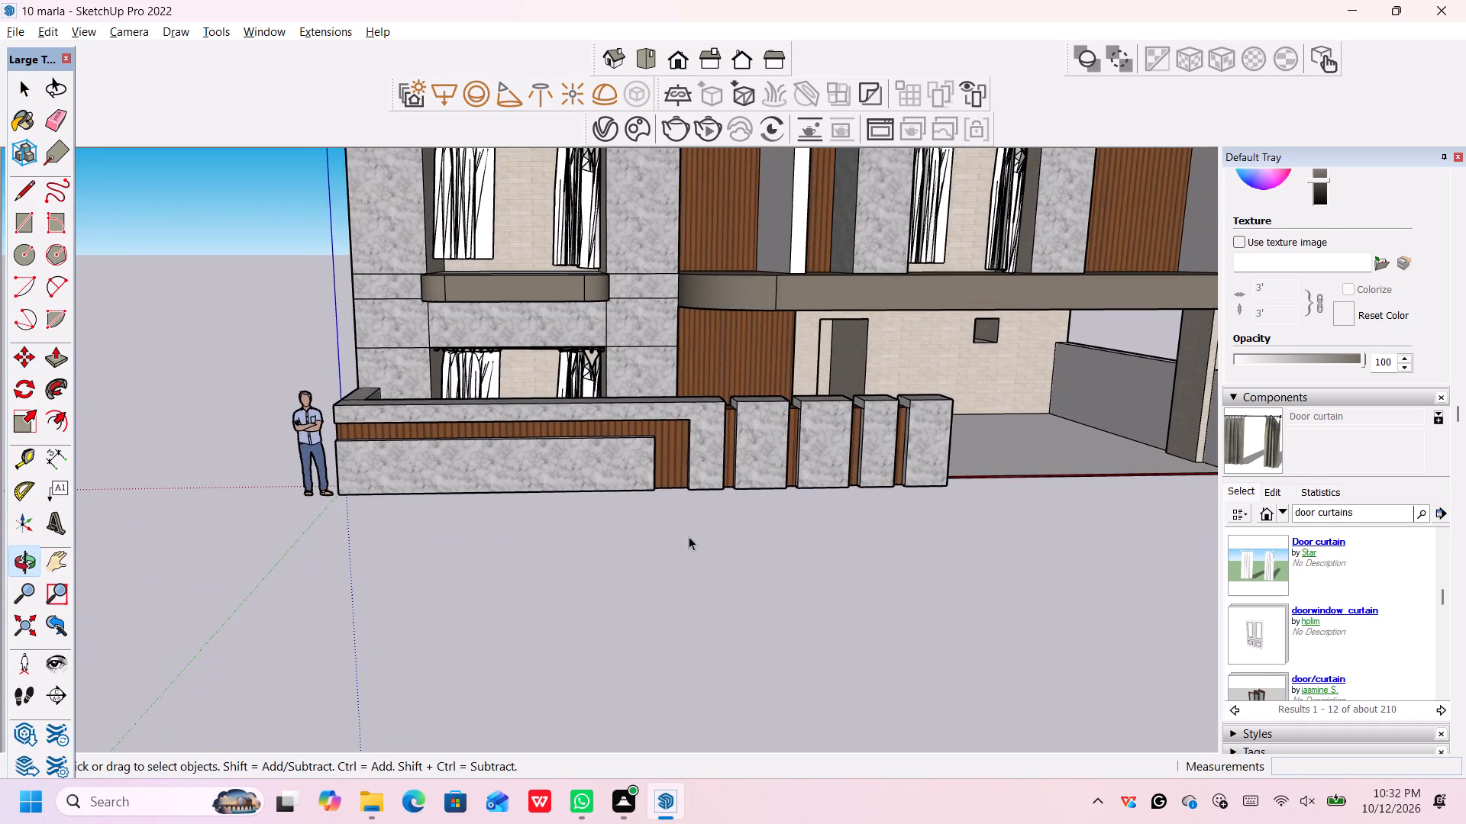
{"action": "scroll", "coordinate": [697, 540], "scroll_direction": "down", "scroll_amount": 14}
{"action": "left_click", "coordinate": [1093, 552]}
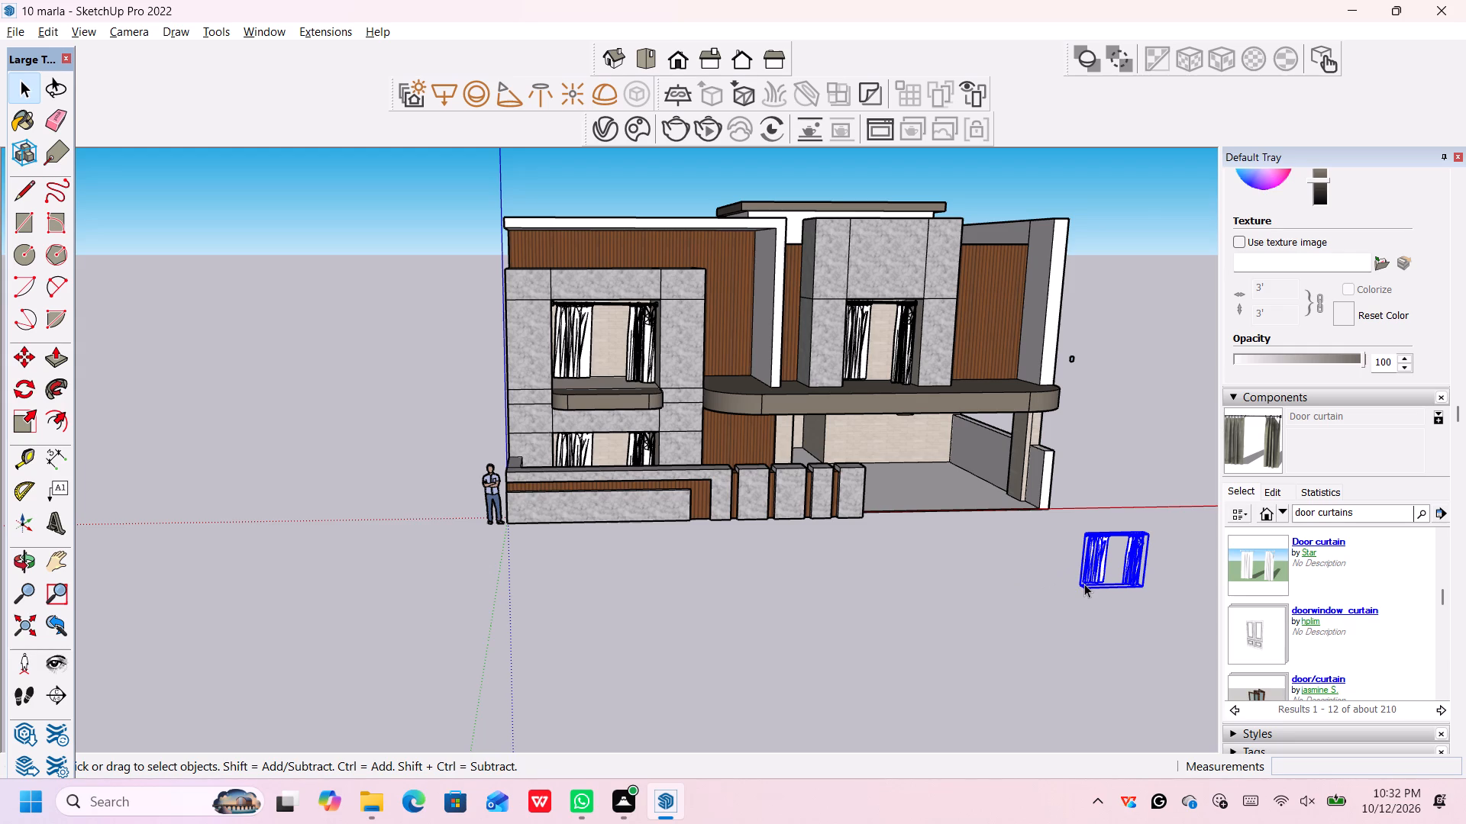
{"action": "key", "text": "Delete"}
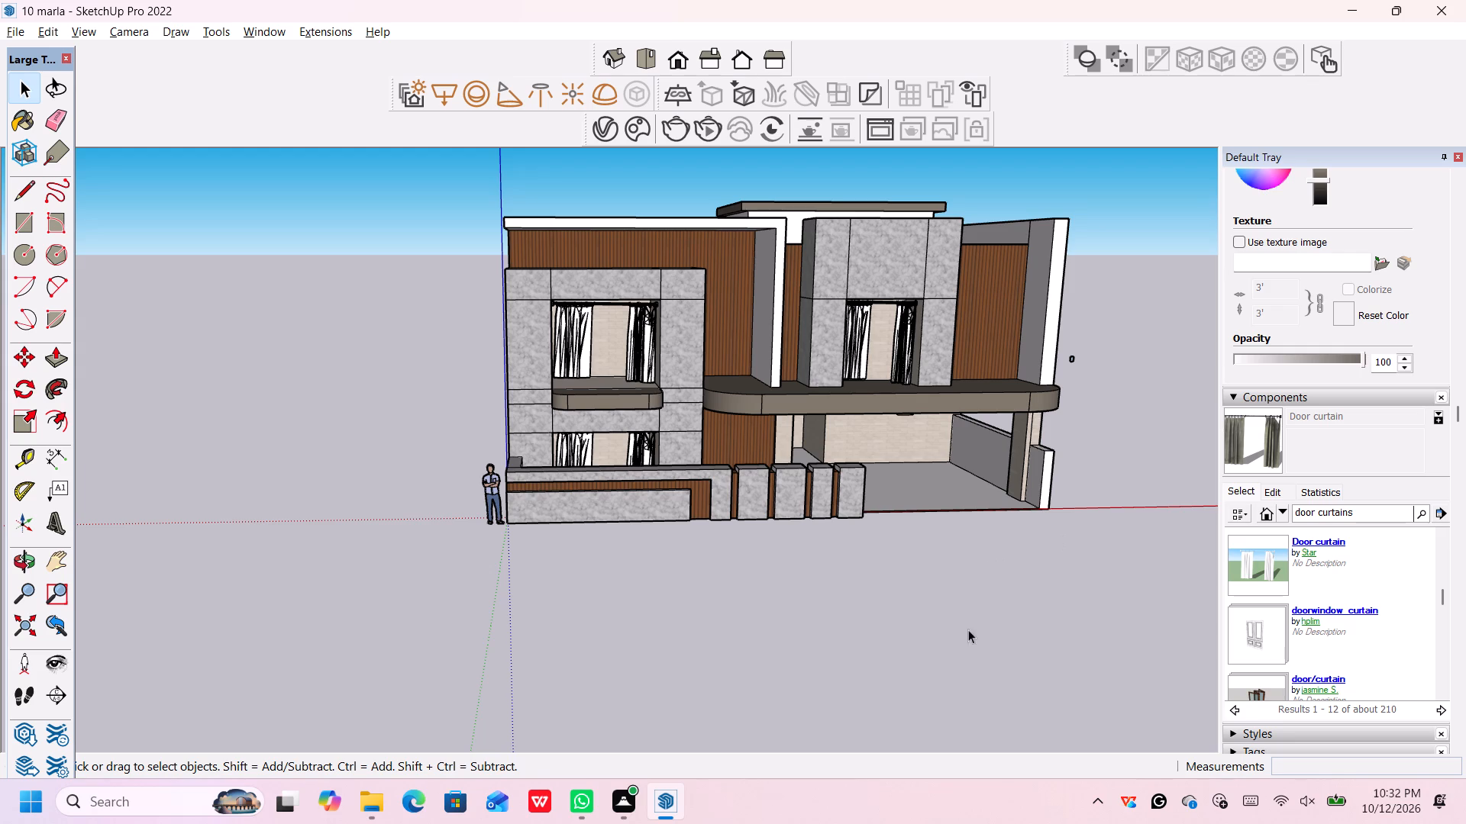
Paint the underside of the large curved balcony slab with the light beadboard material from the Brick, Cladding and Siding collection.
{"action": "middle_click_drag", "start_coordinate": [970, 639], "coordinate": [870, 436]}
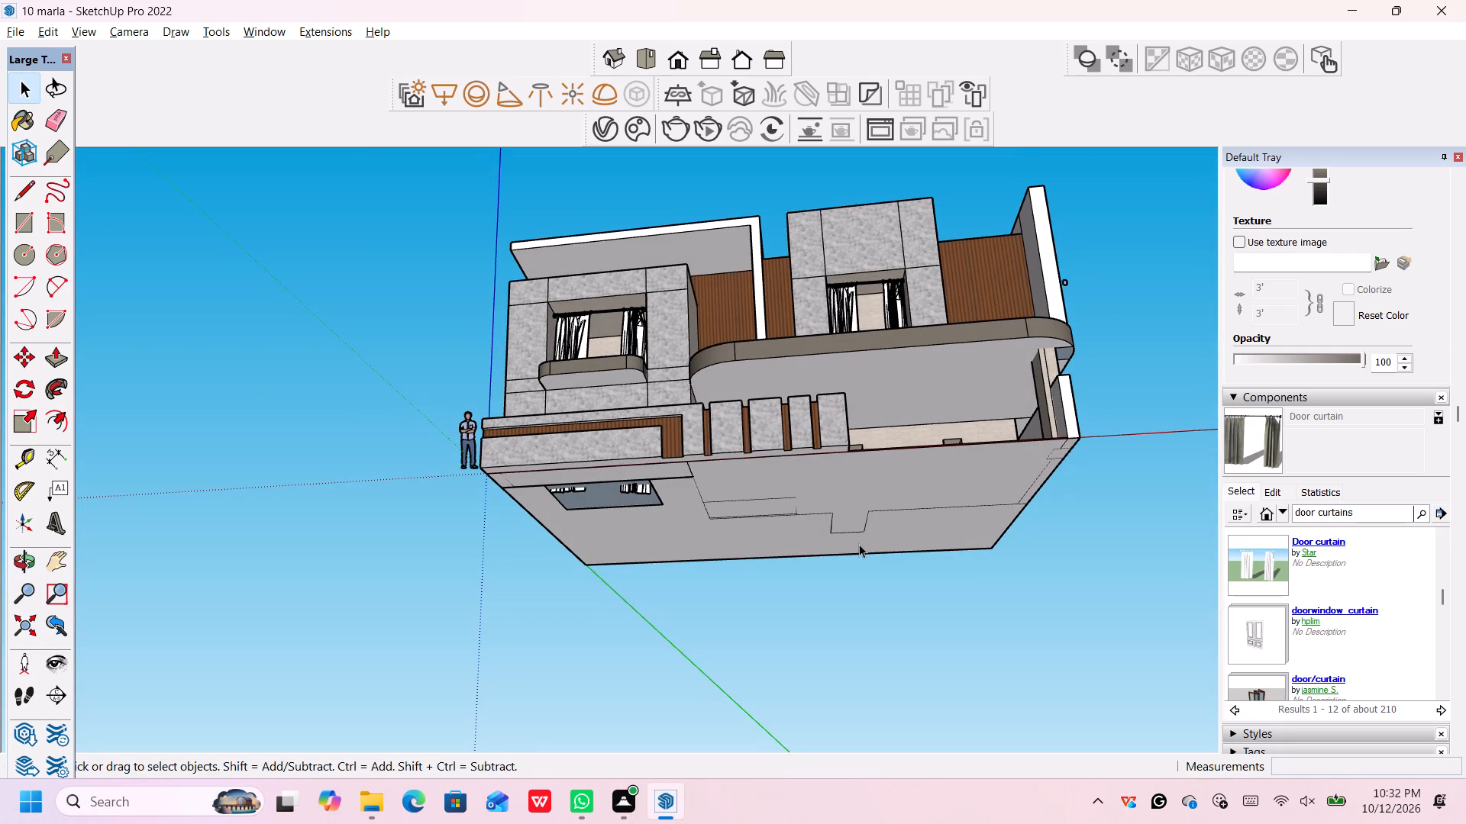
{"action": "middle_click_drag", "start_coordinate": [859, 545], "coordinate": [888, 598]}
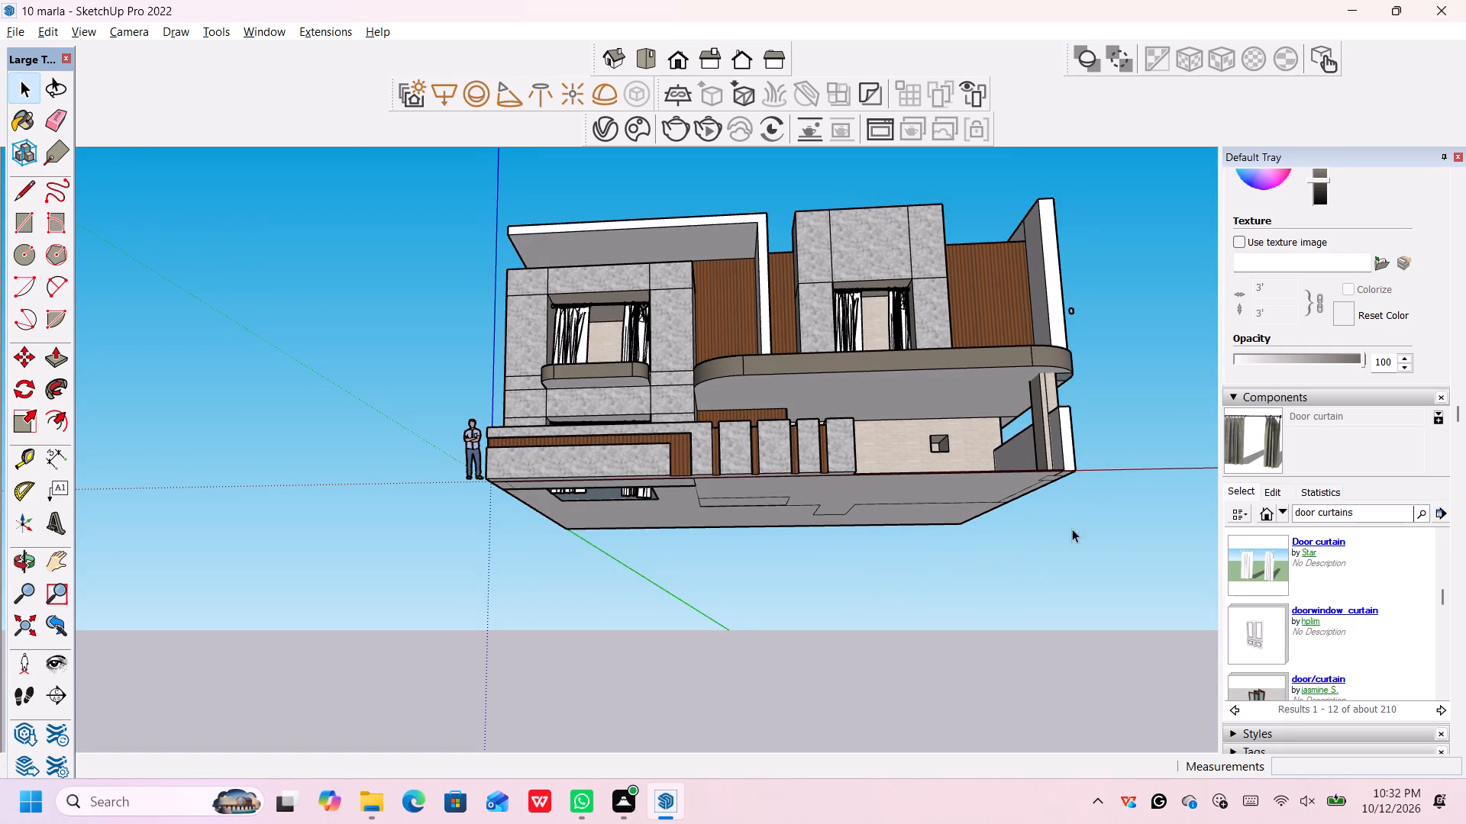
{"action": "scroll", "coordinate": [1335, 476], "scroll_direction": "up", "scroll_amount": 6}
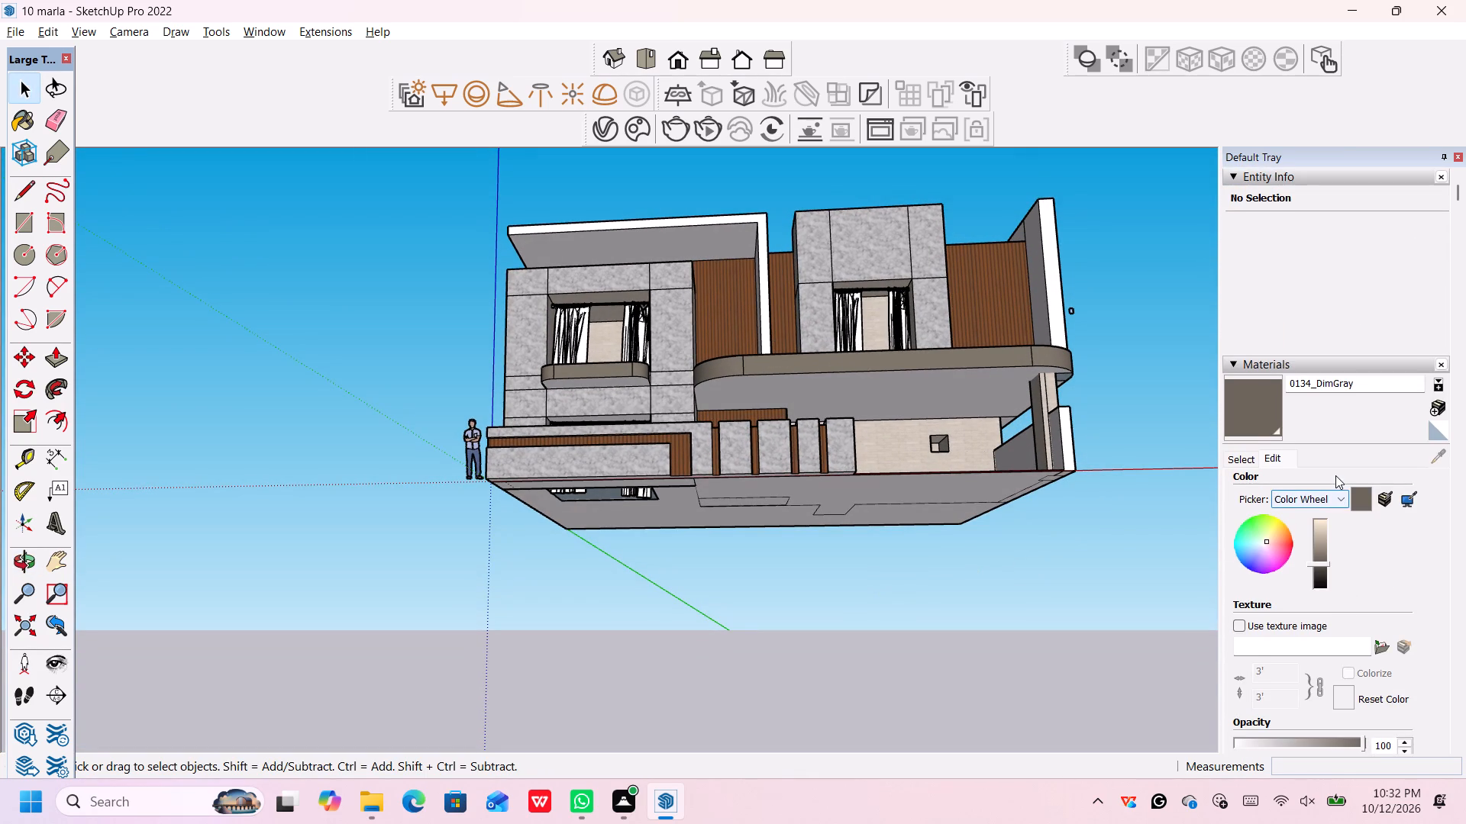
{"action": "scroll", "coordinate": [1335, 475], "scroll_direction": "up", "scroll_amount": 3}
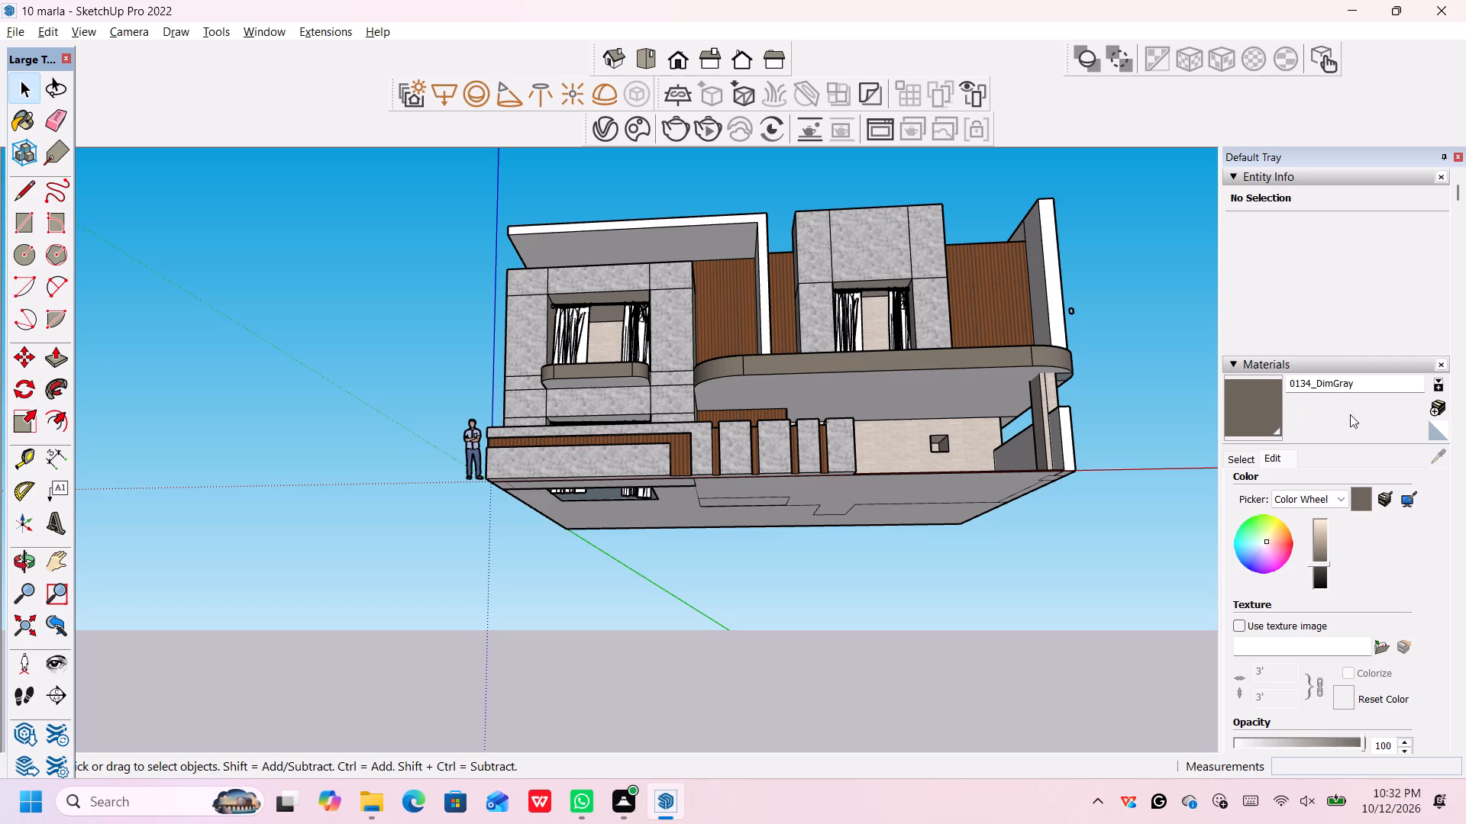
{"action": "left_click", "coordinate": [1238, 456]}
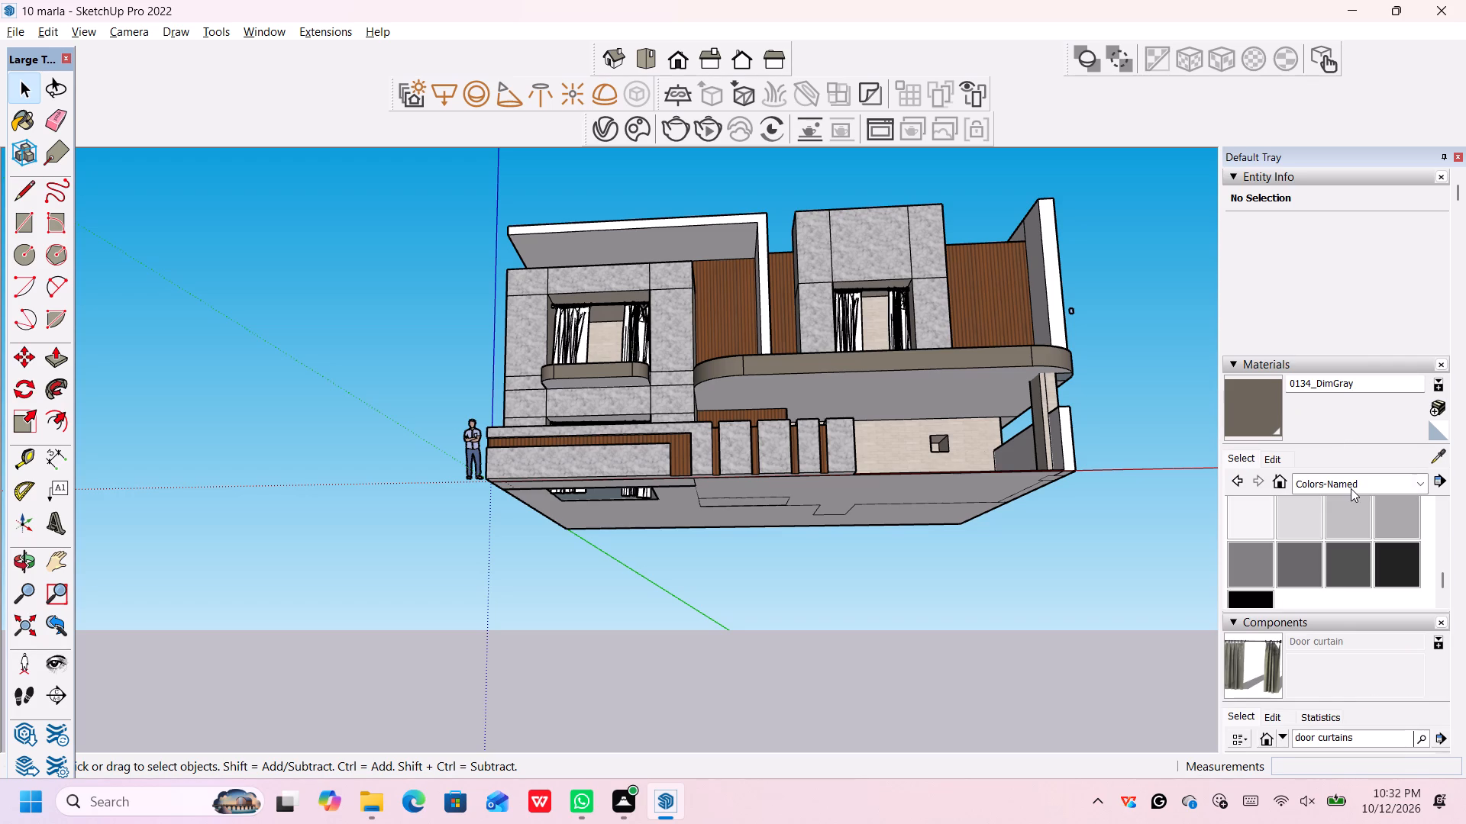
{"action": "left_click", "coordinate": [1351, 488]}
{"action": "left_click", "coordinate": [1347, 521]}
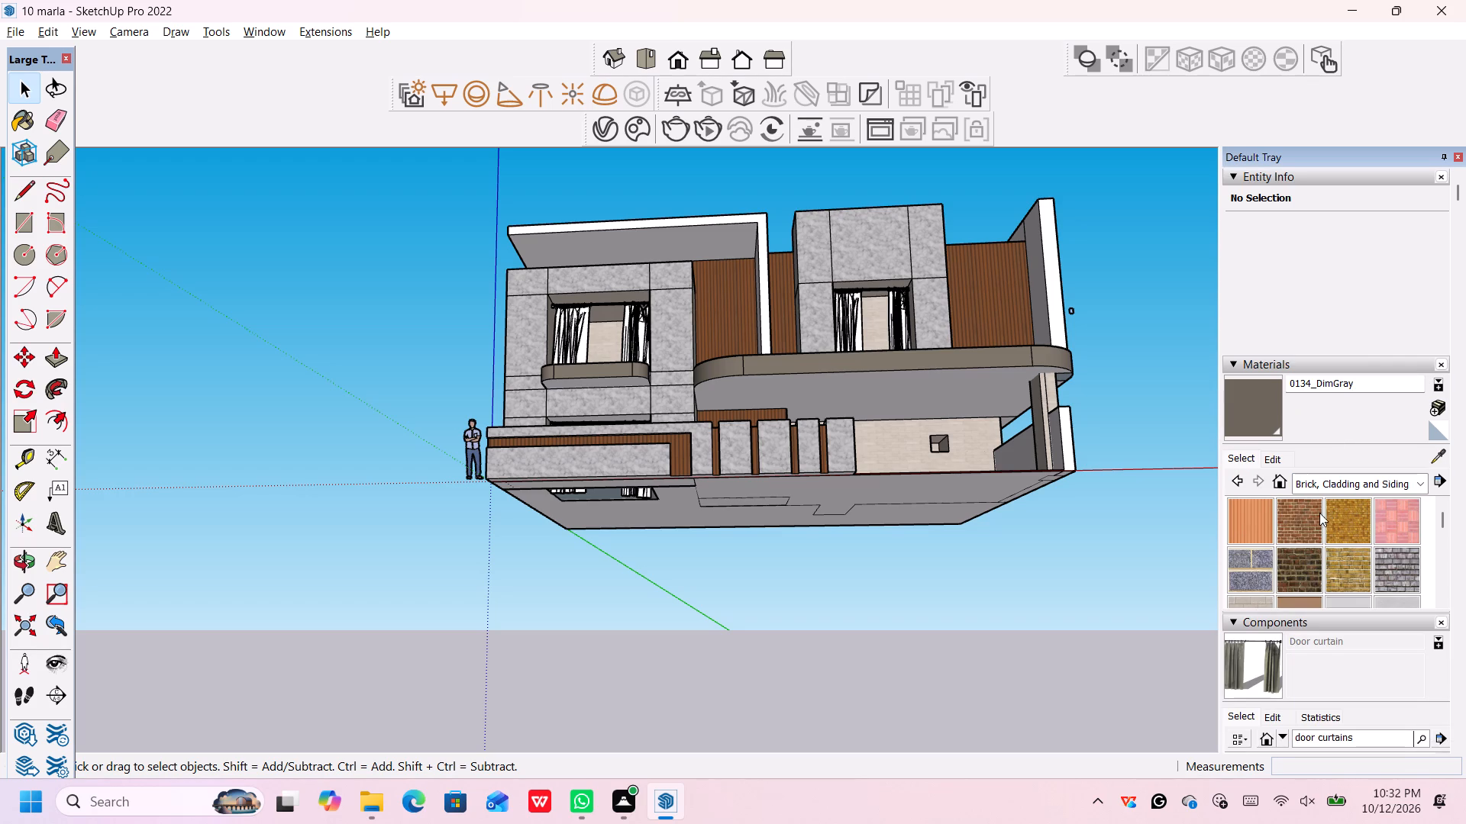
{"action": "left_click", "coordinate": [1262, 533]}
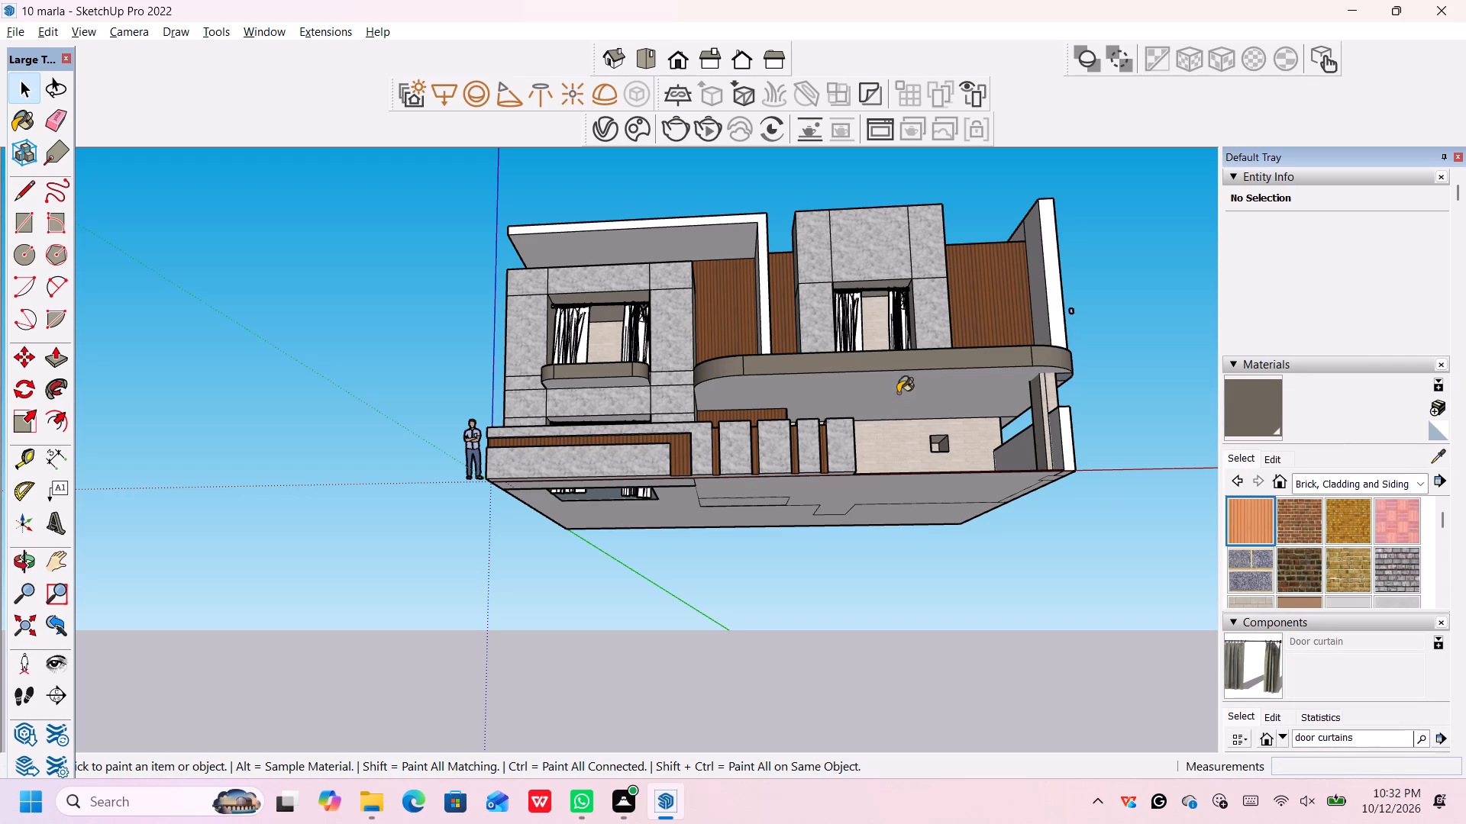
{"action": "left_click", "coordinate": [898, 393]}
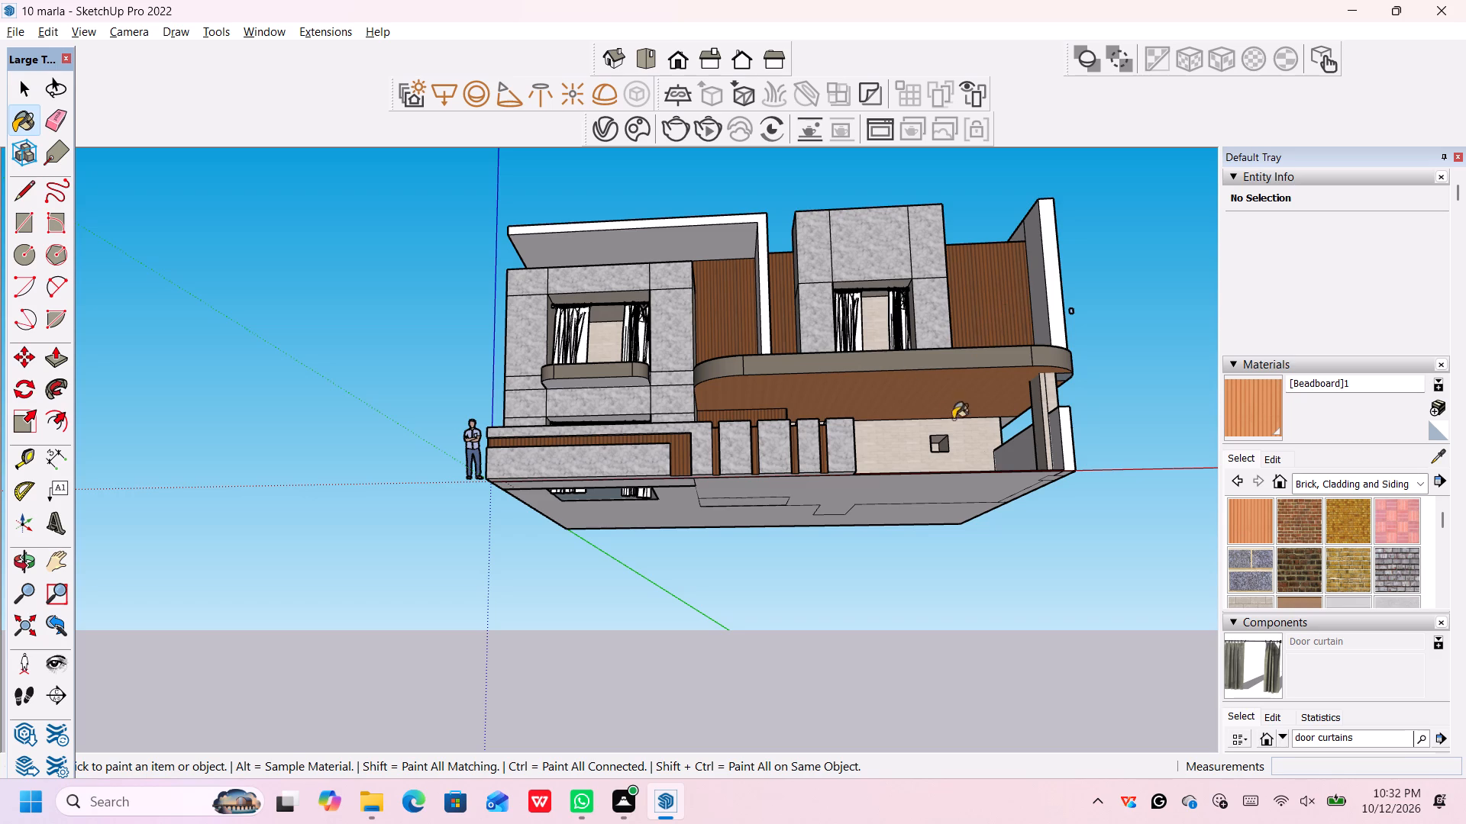
Sample the dark Beadboard material from the upper facade cladding and paint the underside of the large curved balcony slab with it.
{"action": "middle_click_drag", "start_coordinate": [947, 420], "coordinate": [919, 391]}
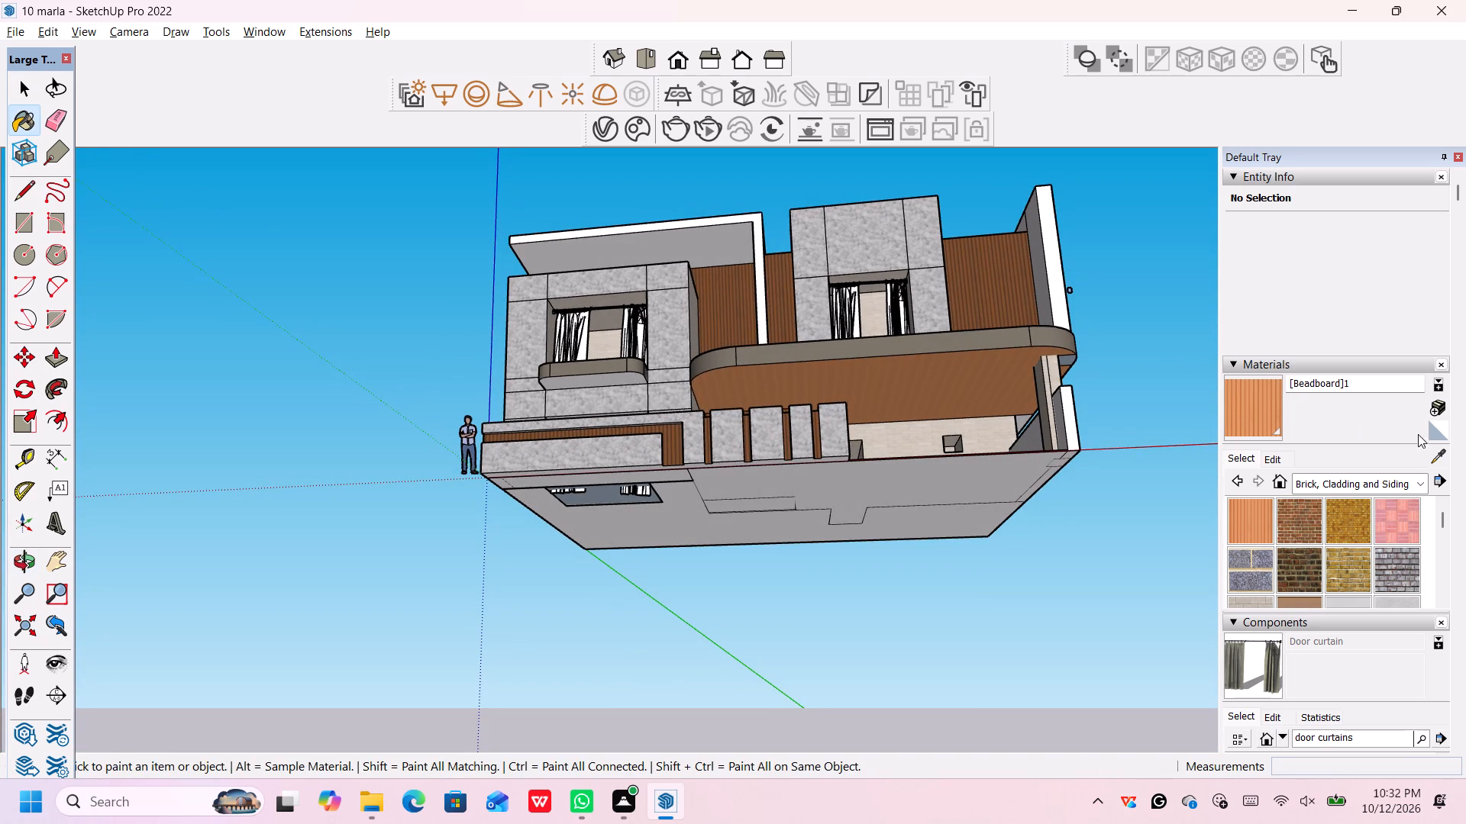
{"action": "left_click", "coordinate": [1443, 458]}
{"action": "left_click", "coordinate": [1004, 291]}
{"action": "left_click", "coordinate": [983, 386]}
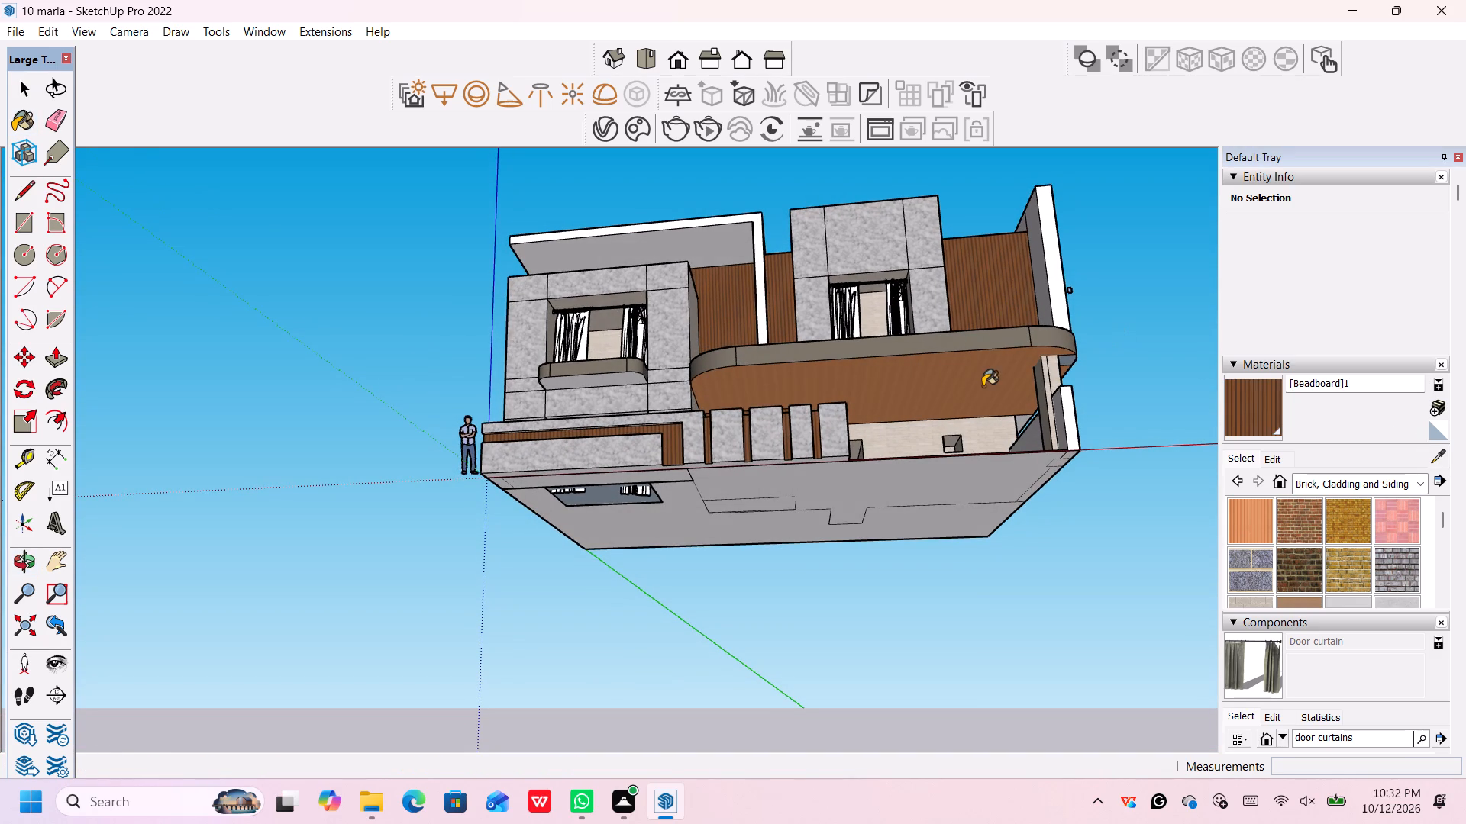
{"action": "scroll", "coordinate": [978, 379], "scroll_direction": "up", "scroll_amount": 4}
{"action": "scroll", "coordinate": [858, 399], "scroll_direction": "up", "scroll_amount": 1}
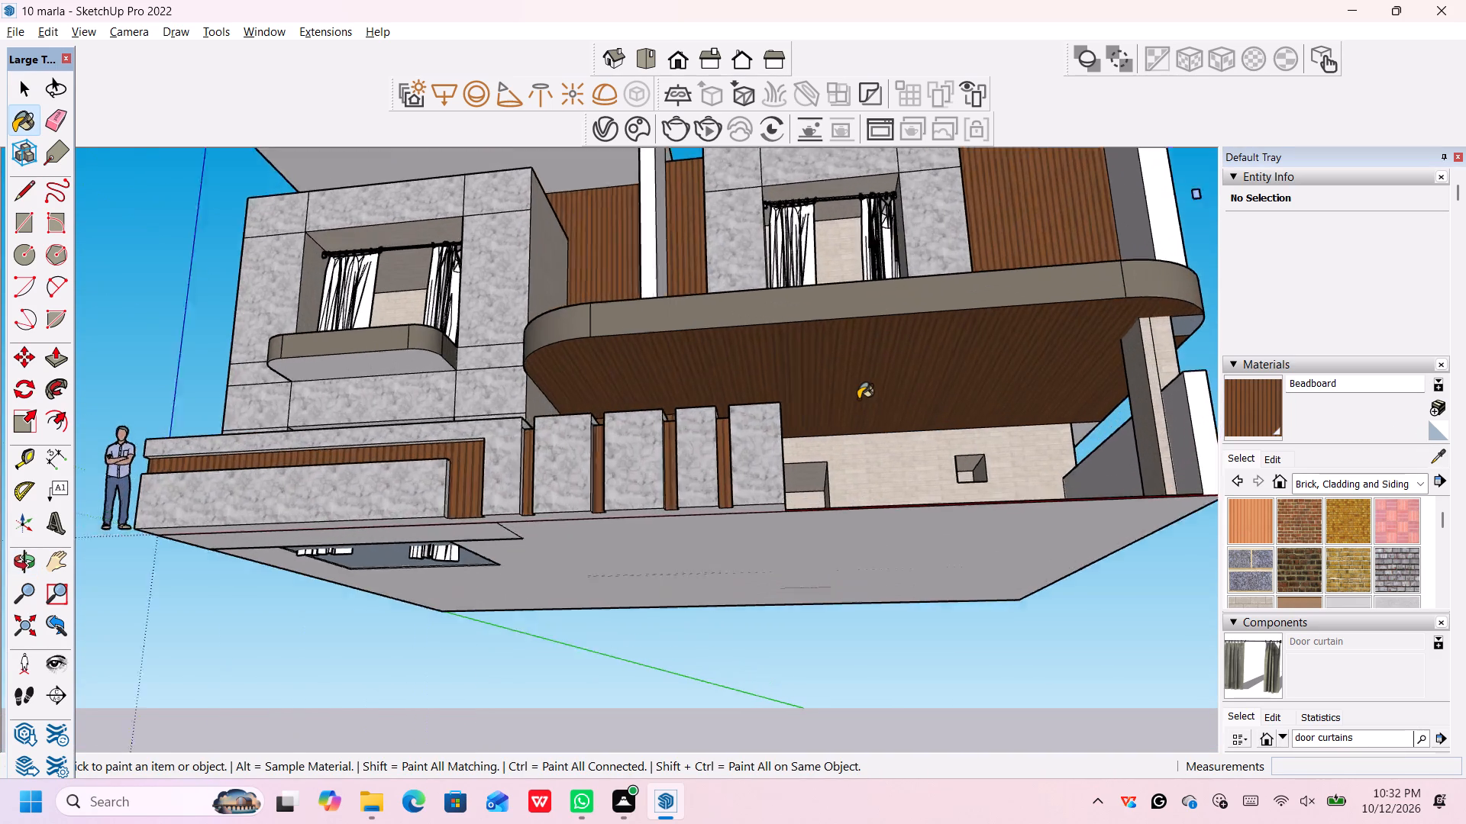
{"action": "scroll", "coordinate": [858, 399], "scroll_direction": "up", "scroll_amount": 3}
{"action": "scroll", "coordinate": [858, 399], "scroll_direction": "down", "scroll_amount": 13}
{"action": "middle_click_drag", "start_coordinate": [860, 402], "coordinate": [861, 404]}
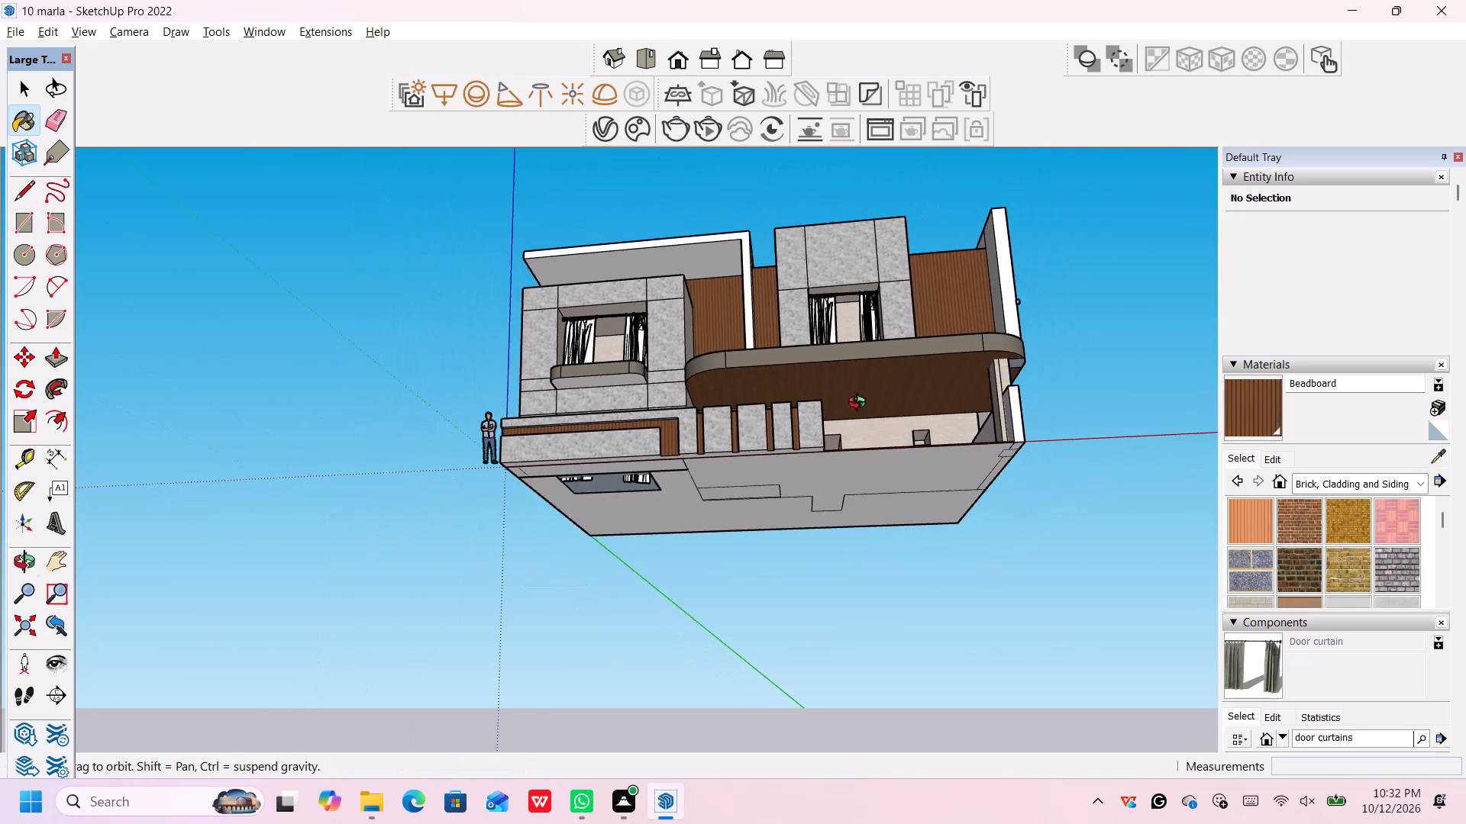
{"action": "middle_click_drag", "start_coordinate": [861, 404], "coordinate": [909, 578]}
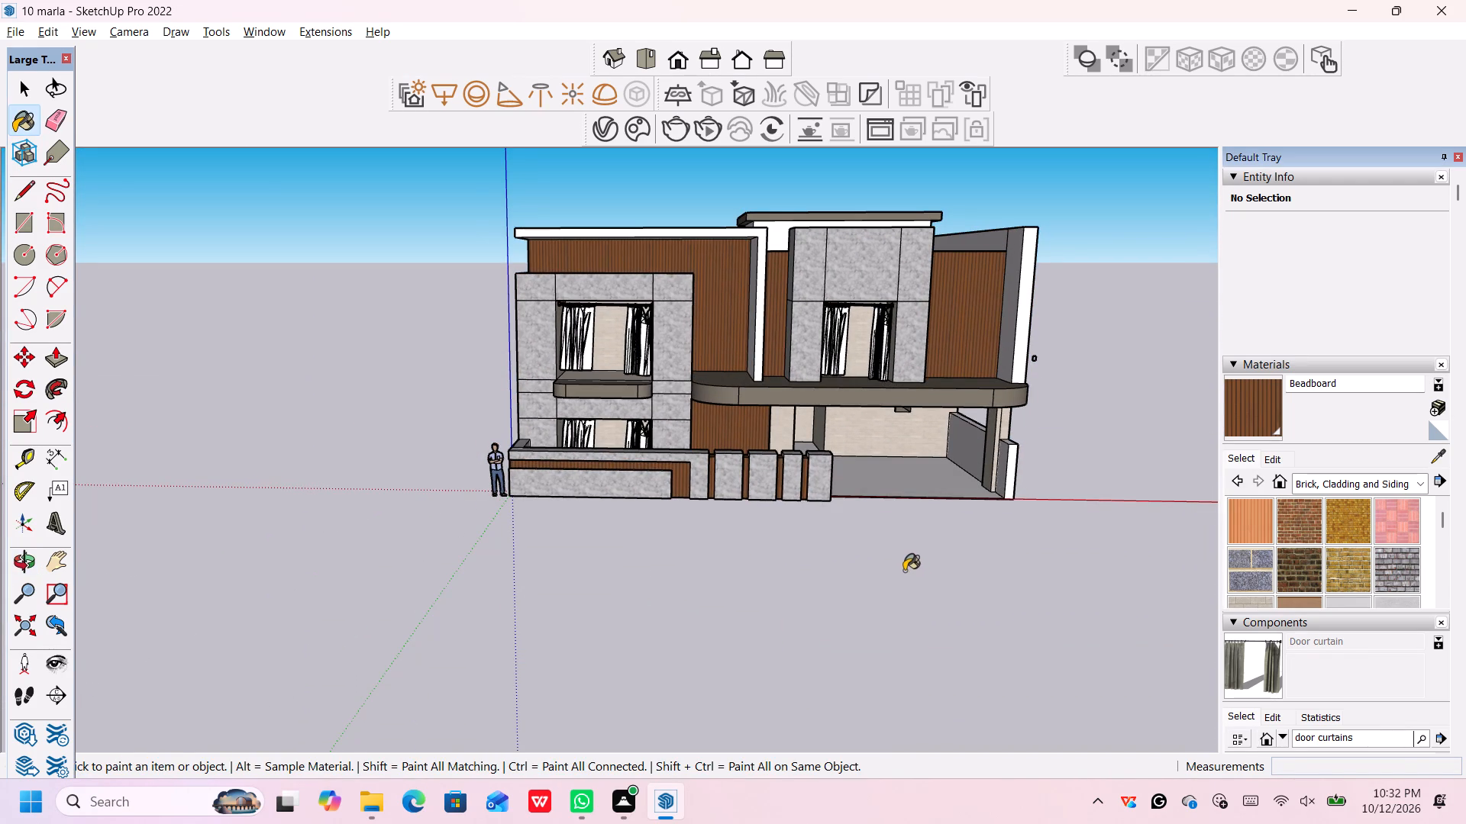
{"action": "key", "text": "space"}
Copy the small floating Picture Frame Glass pane from its lower corner to the base of the curtained upper-floor opening above the carport.
{"action": "scroll", "coordinate": [903, 566], "scroll_direction": "up", "scroll_amount": 1}
{"action": "scroll", "coordinate": [1050, 396], "scroll_direction": "up", "scroll_amount": 2}
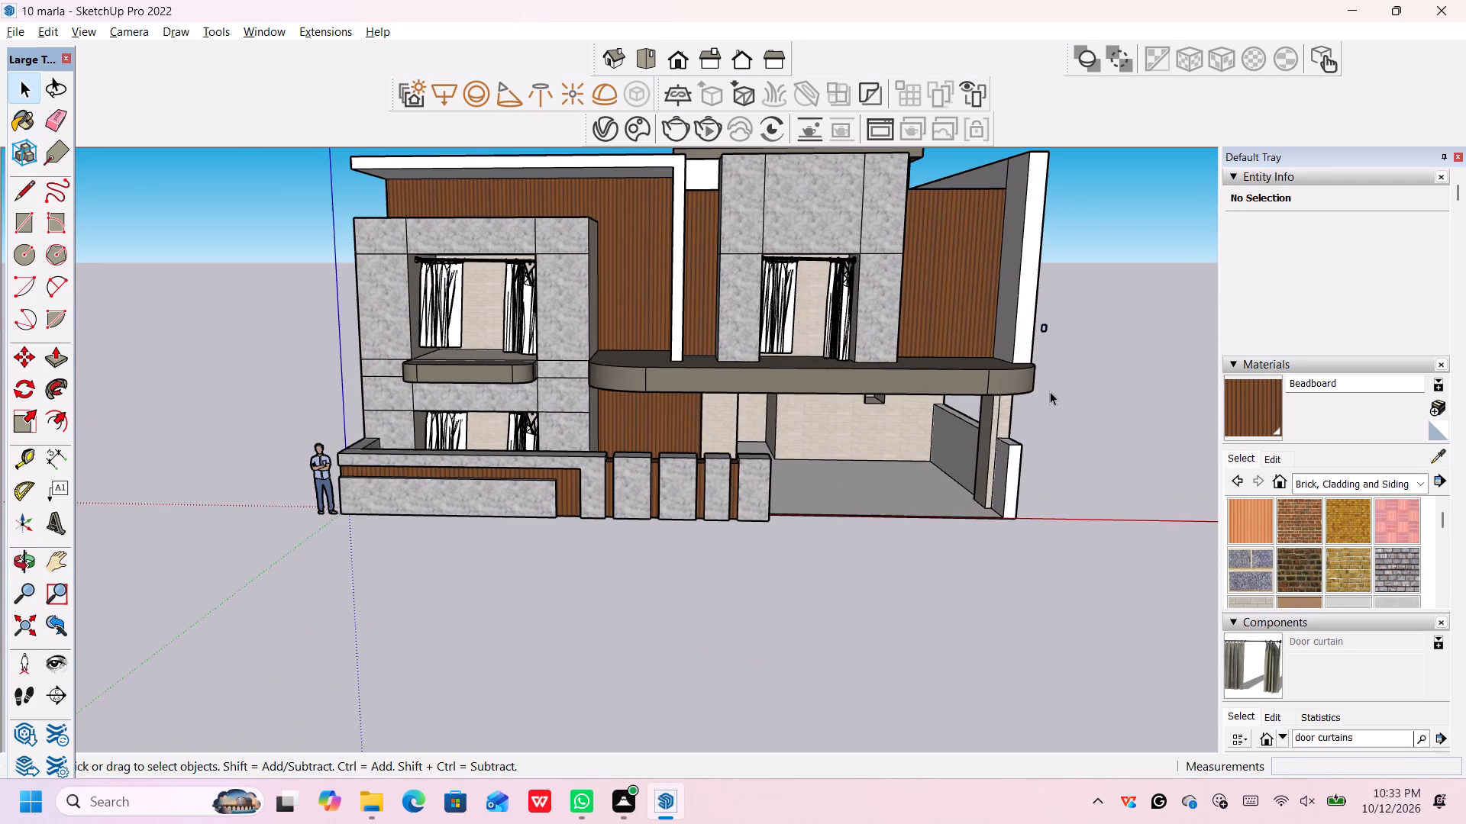
{"action": "scroll", "coordinate": [1054, 360], "scroll_direction": "up", "scroll_amount": 8}
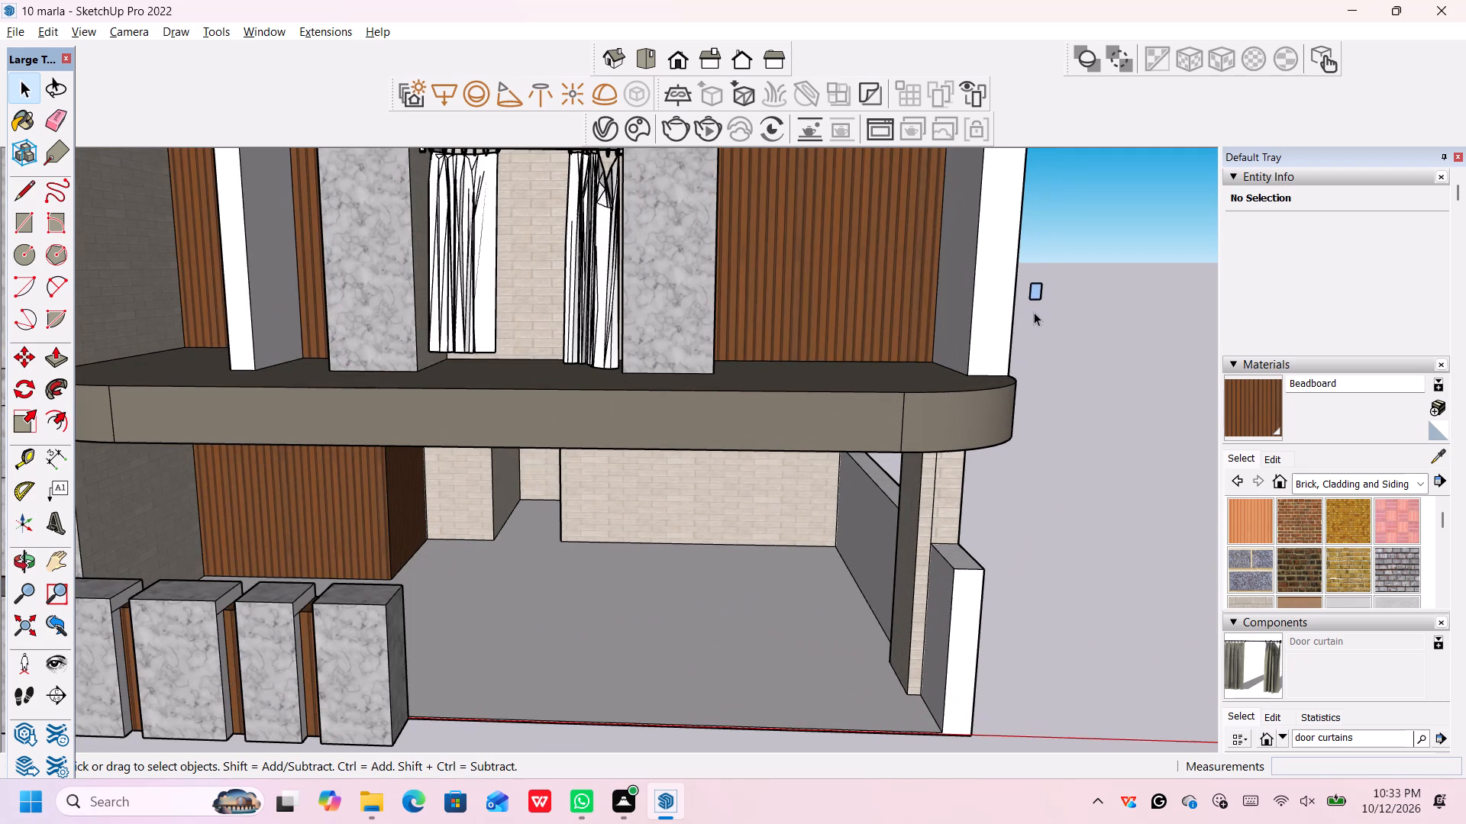
{"action": "left_click", "coordinate": [1031, 297]}
{"action": "scroll", "coordinate": [1032, 303], "scroll_direction": "up", "scroll_amount": 6}
{"action": "scroll", "coordinate": [1032, 303], "scroll_direction": "down", "scroll_amount": 2}
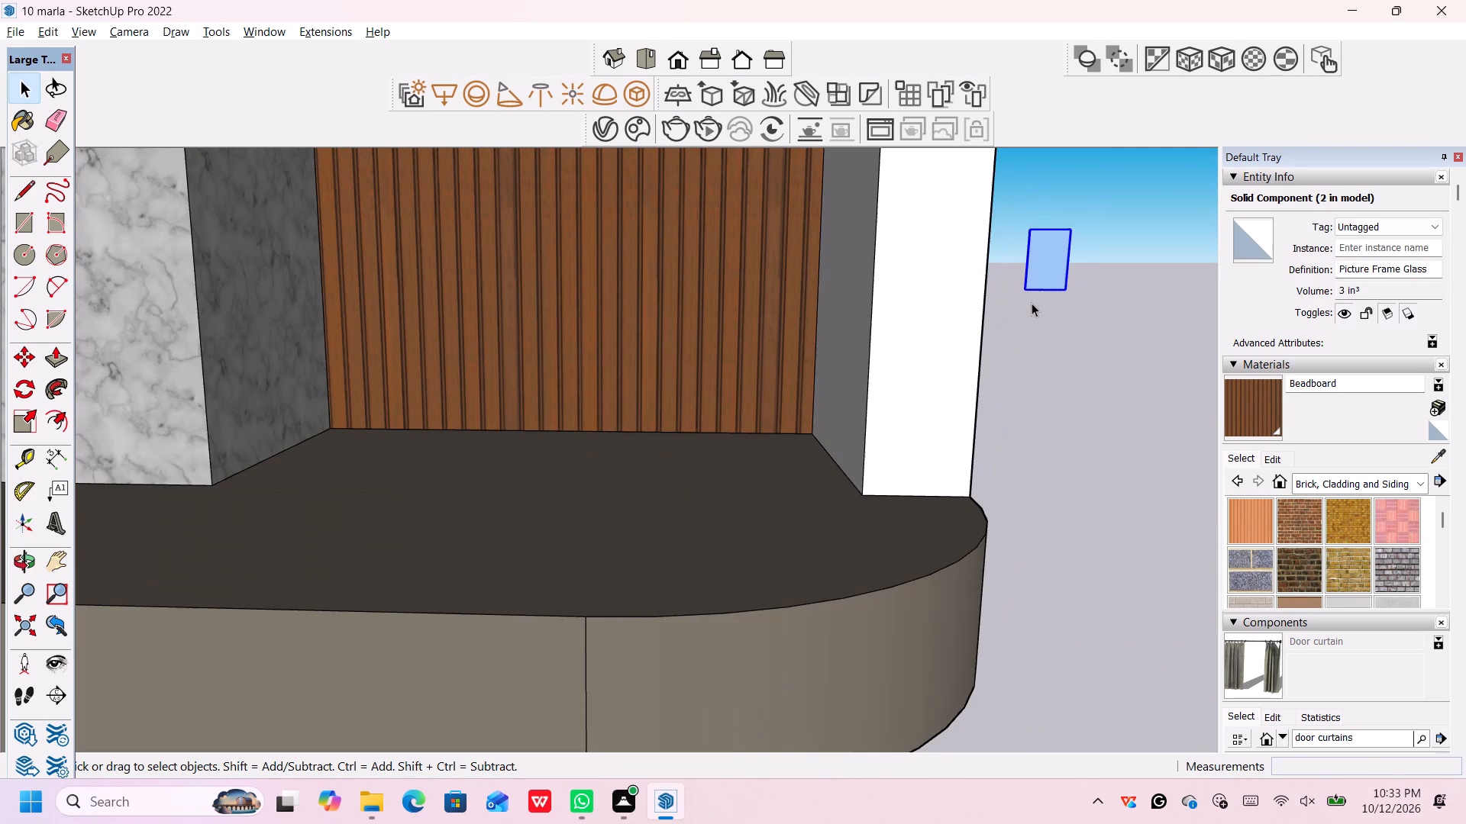
{"action": "key", "text": "m"}
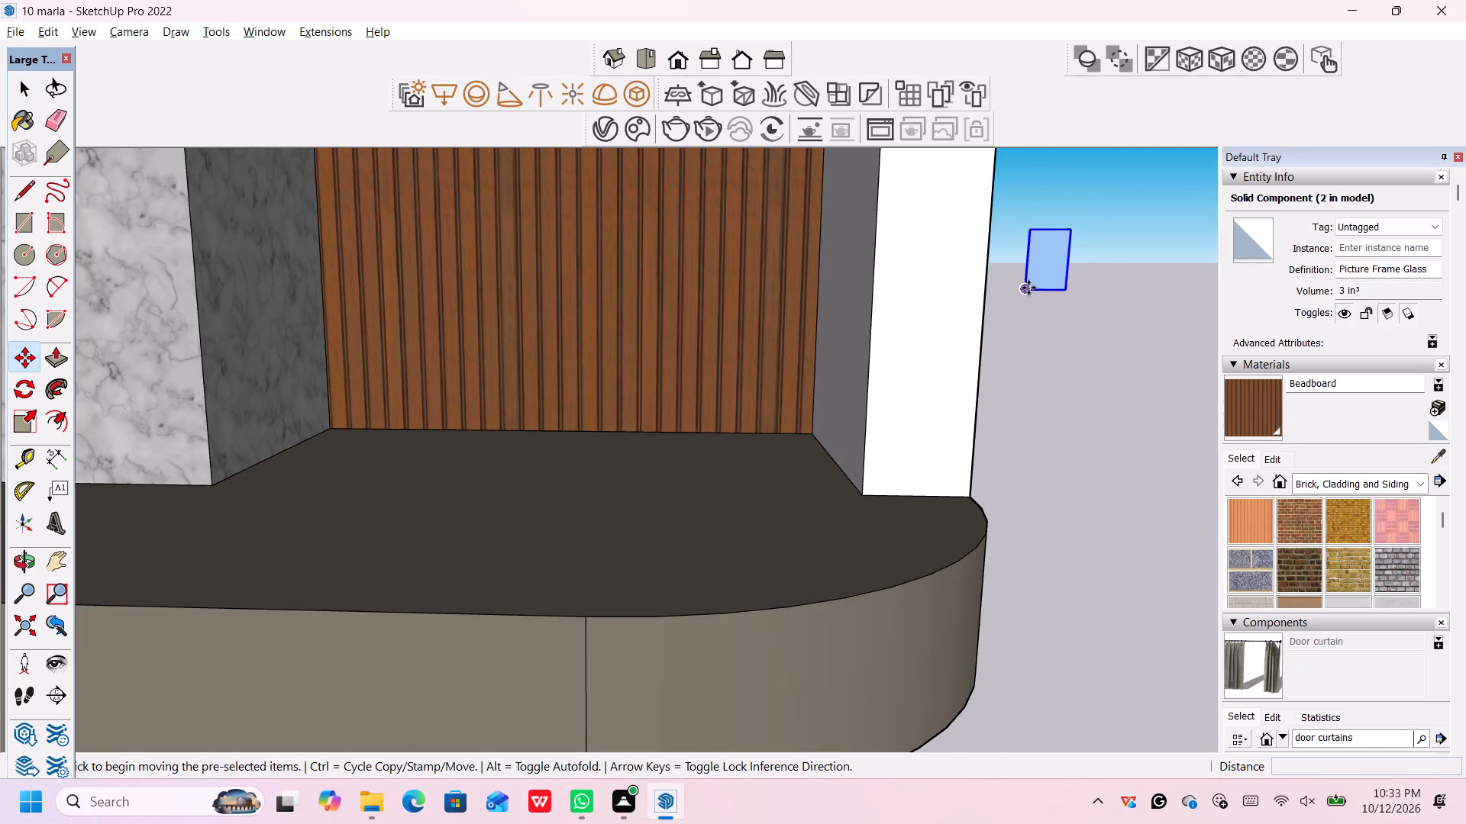
{"action": "left_click", "coordinate": [1028, 288]}
{"action": "scroll", "coordinate": [893, 452], "scroll_direction": "down", "scroll_amount": 3}
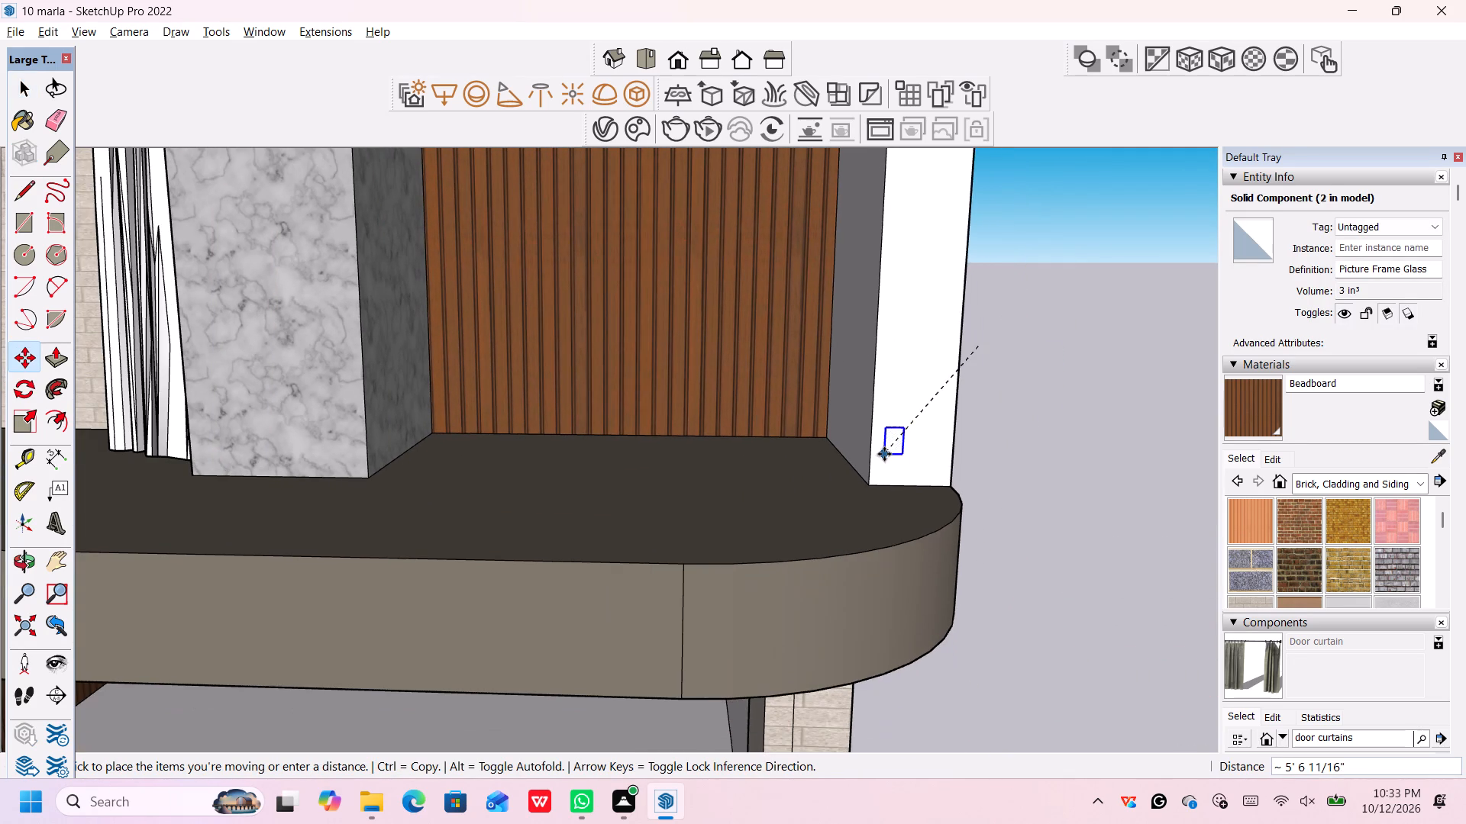
{"action": "scroll", "coordinate": [612, 411], "scroll_direction": "down", "scroll_amount": 9}
{"action": "scroll", "coordinate": [354, 418], "scroll_direction": "up", "scroll_amount": 1}
{"action": "middle_click_drag", "start_coordinate": [357, 421], "coordinate": [488, 439]}
{"action": "scroll", "coordinate": [467, 439], "scroll_direction": "up", "scroll_amount": 4}
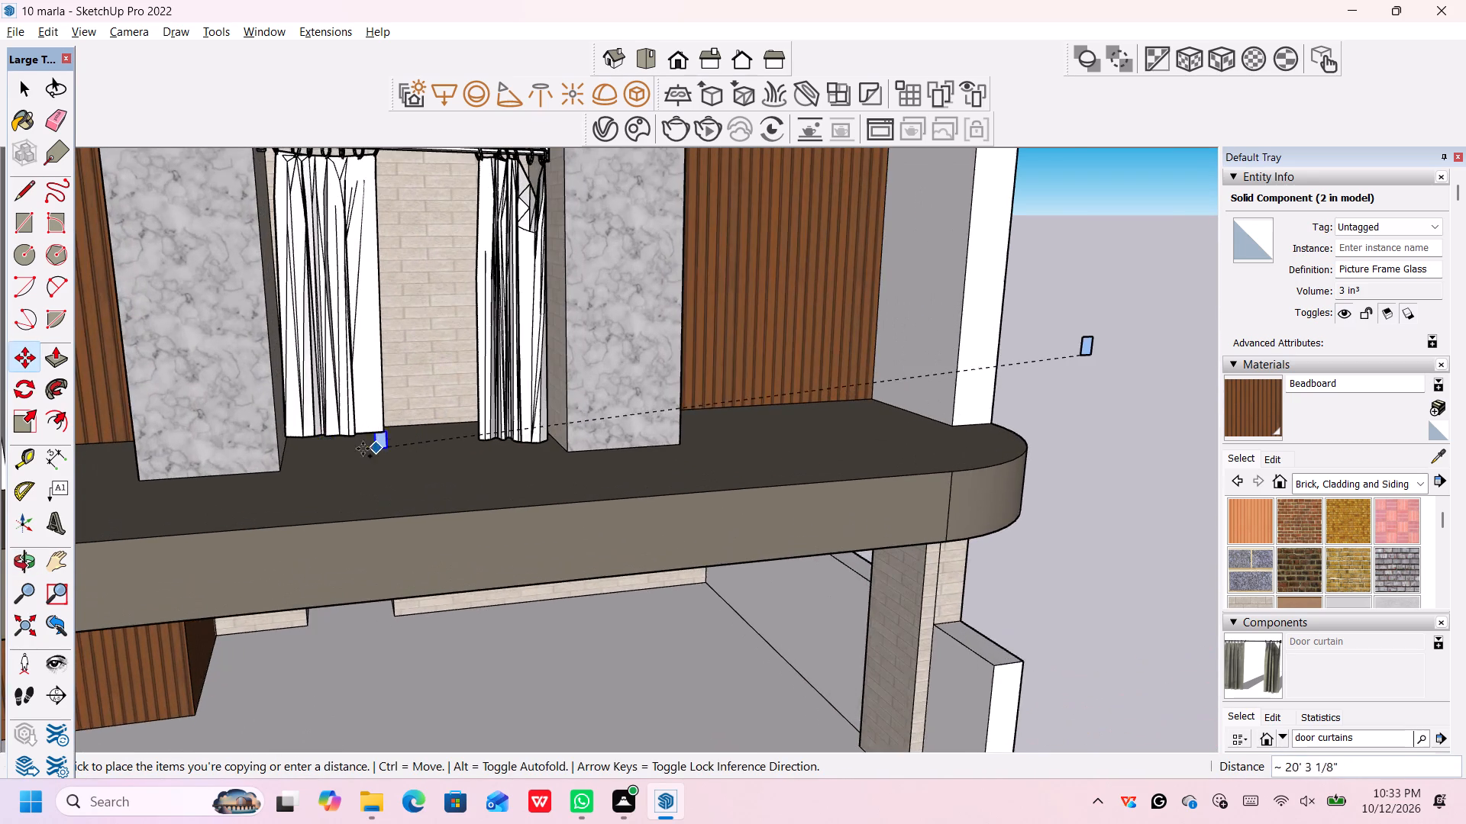
{"action": "scroll", "coordinate": [296, 465], "scroll_direction": "up", "scroll_amount": 4}
{"action": "middle_click_drag", "start_coordinate": [299, 460], "coordinate": [208, 461]}
{"action": "scroll", "coordinate": [297, 460], "scroll_direction": "down", "scroll_amount": 1}
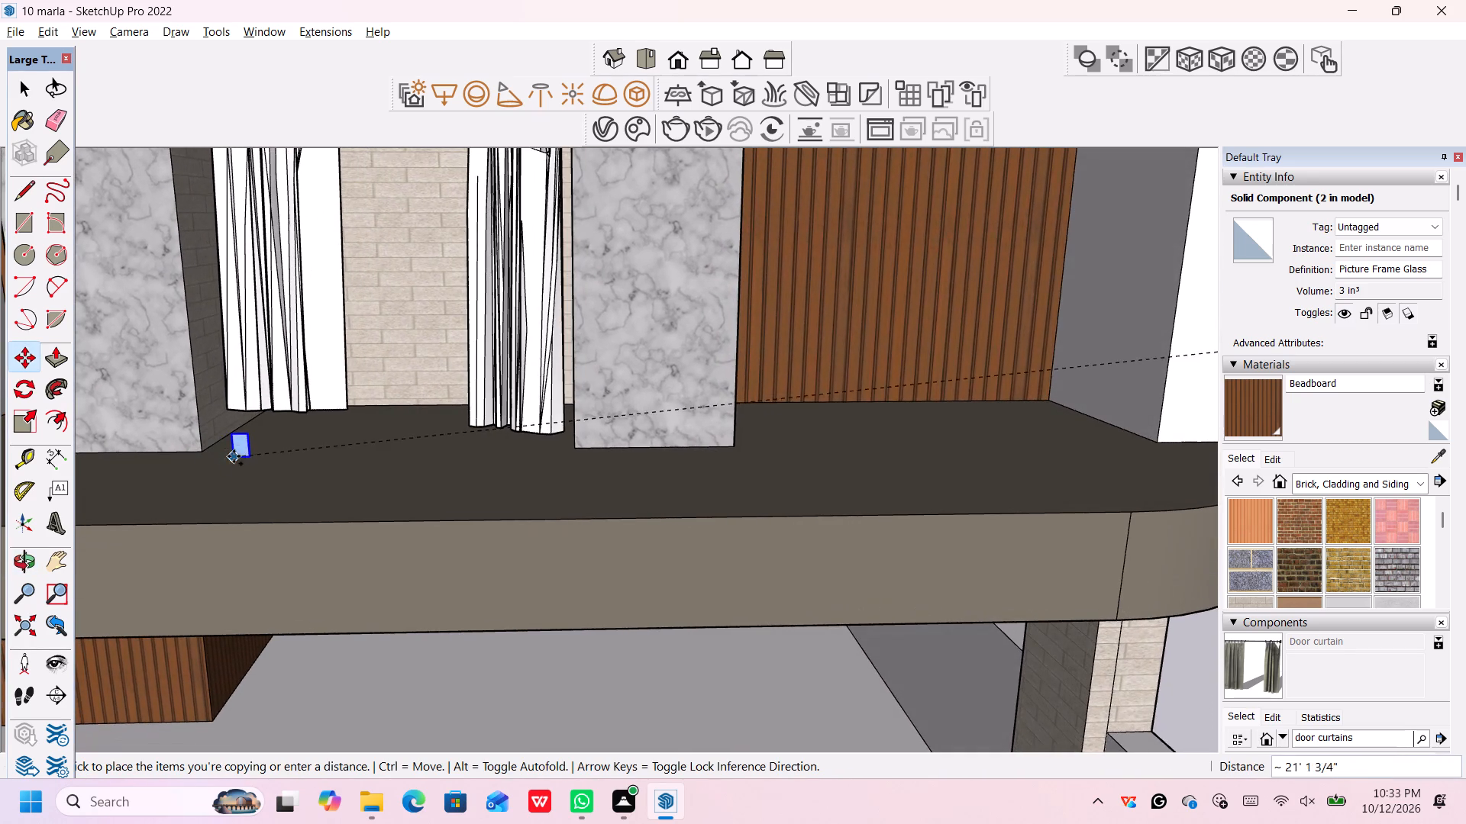
{"action": "scroll", "coordinate": [233, 446], "scroll_direction": "up", "scroll_amount": 5}
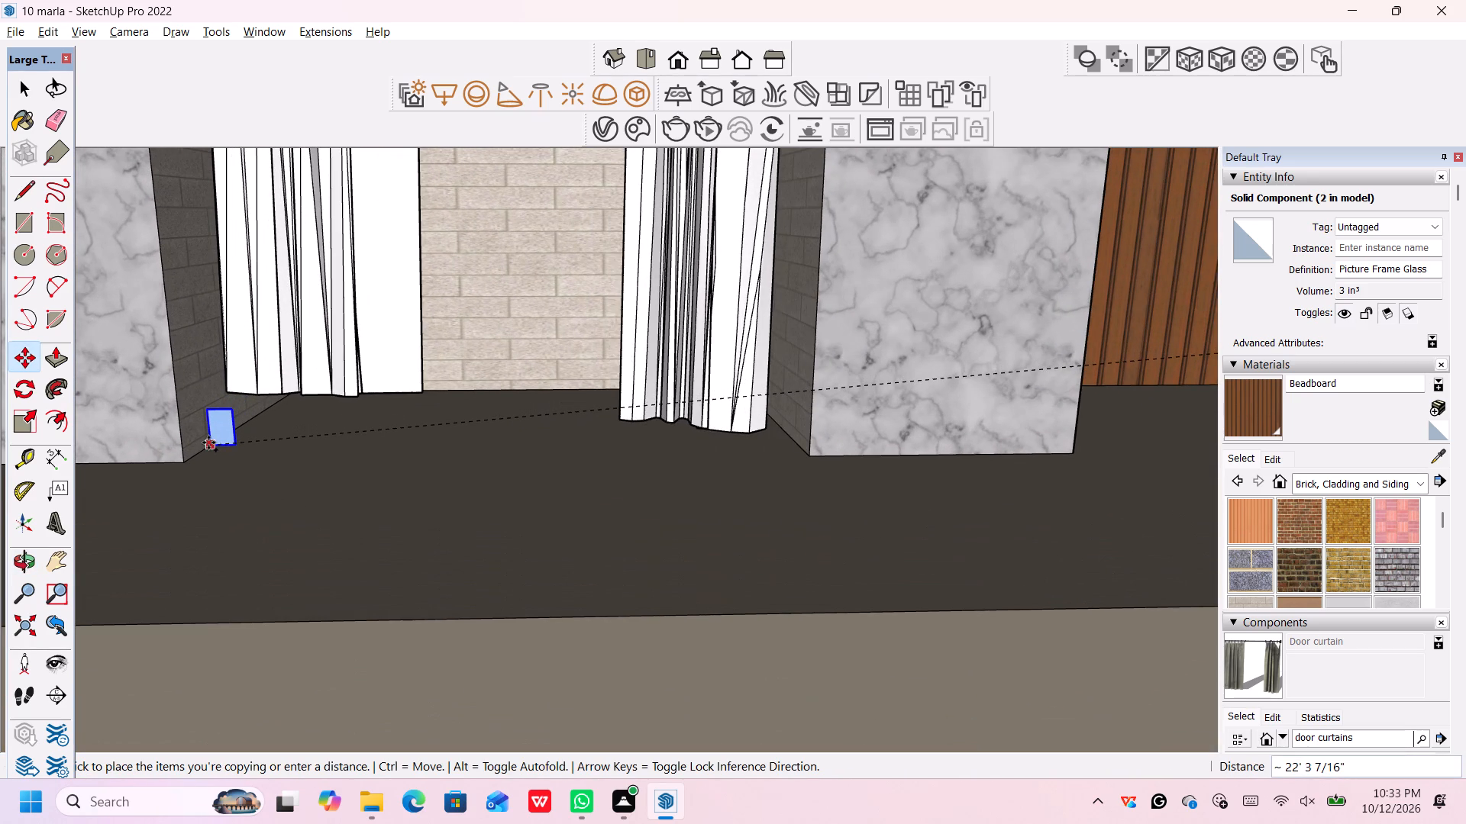
{"action": "left_click", "coordinate": [208, 443]}
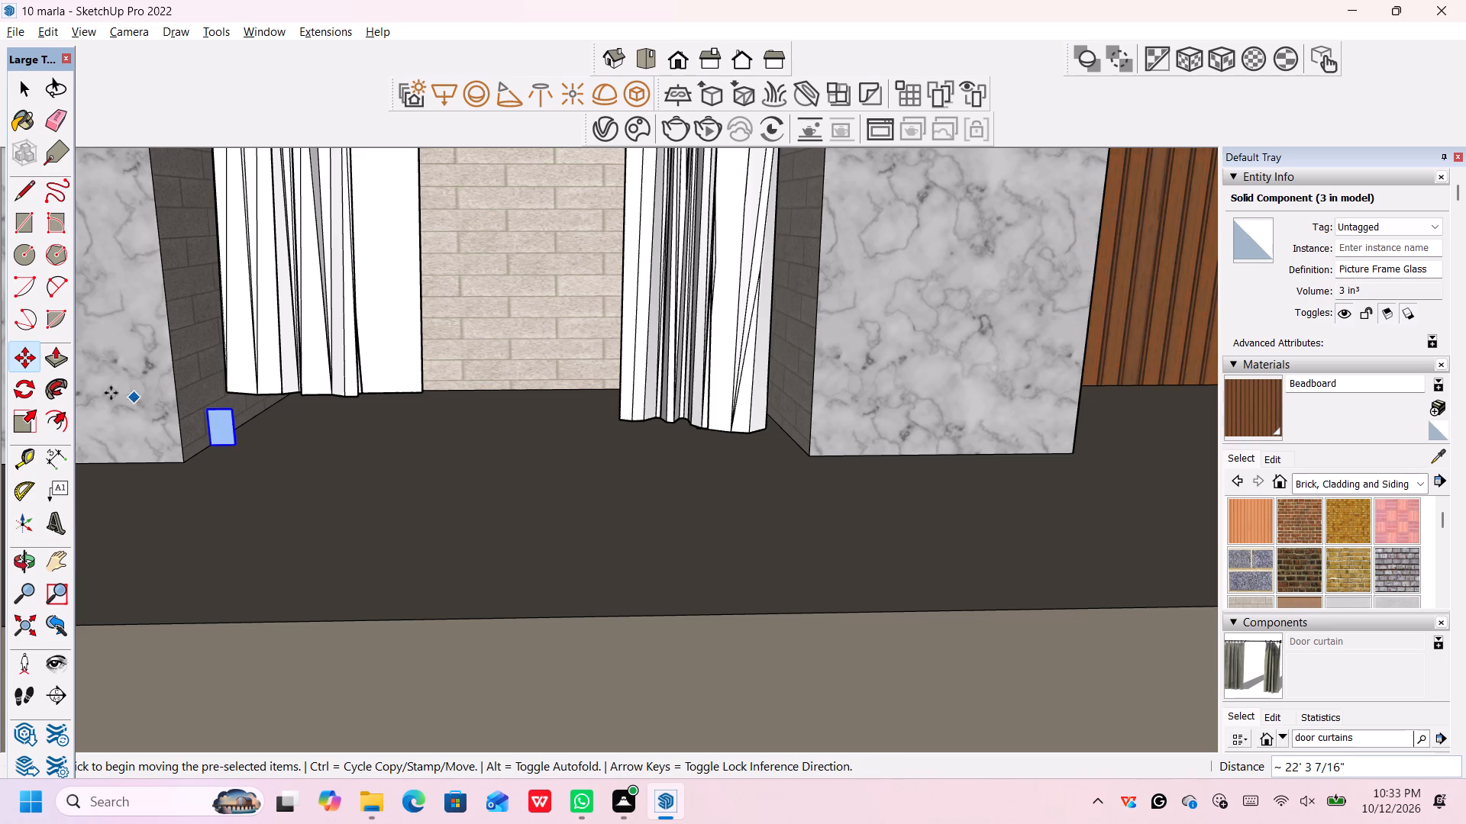
Scale the copied glass pane up uniformly from its lower corner, the final pass by about 11.5, to reach the opening's upper edge.
{"action": "scroll", "coordinate": [252, 402], "scroll_direction": "up", "scroll_amount": 2}
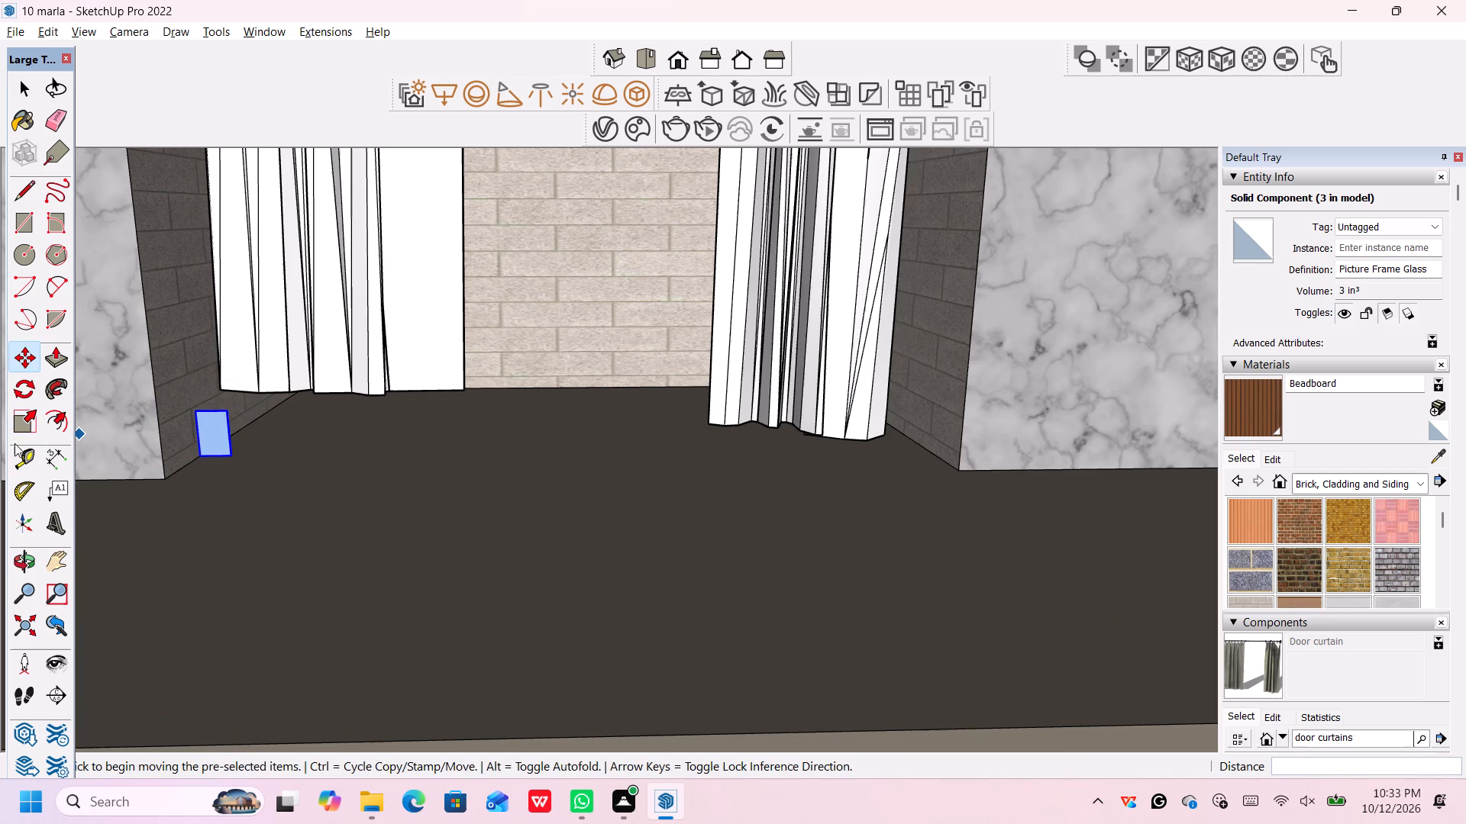
{"action": "left_click", "coordinate": [19, 422]}
{"action": "scroll", "coordinate": [231, 413], "scroll_direction": "up", "scroll_amount": 6}
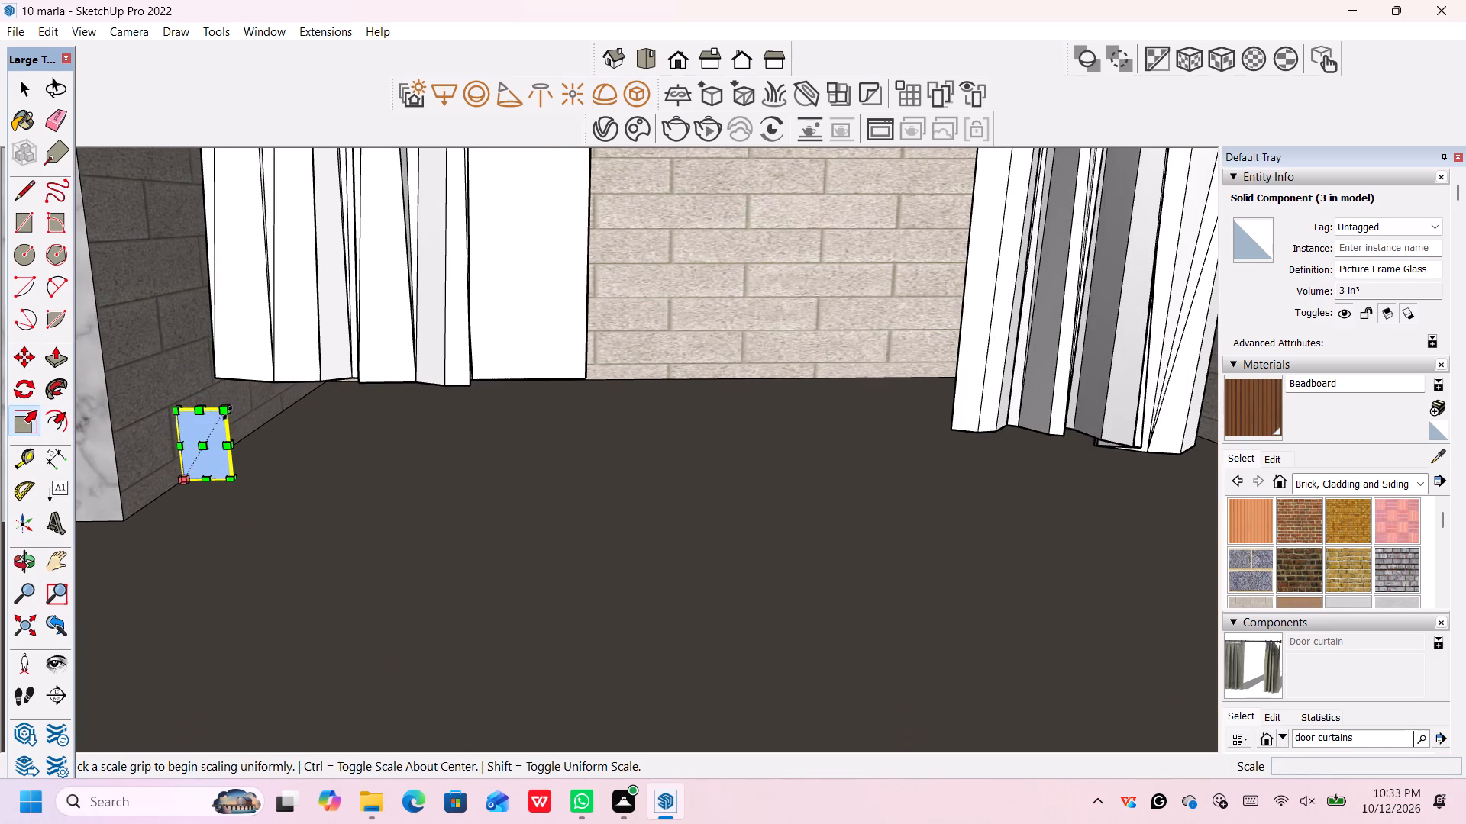
{"action": "left_click_drag", "start_coordinate": [228, 410], "coordinate": [238, 400]}
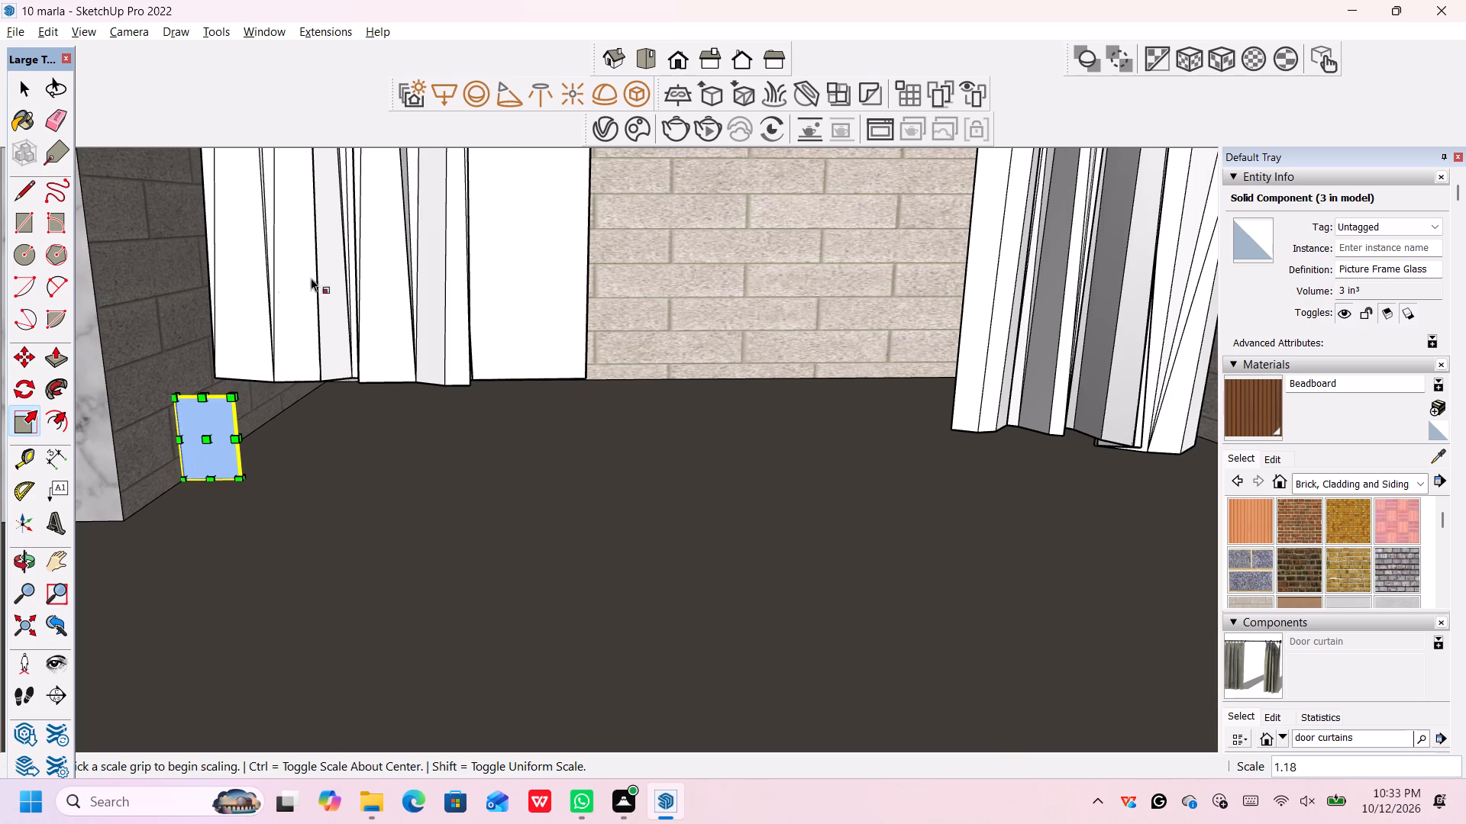
{"action": "left_click", "coordinate": [231, 394]}
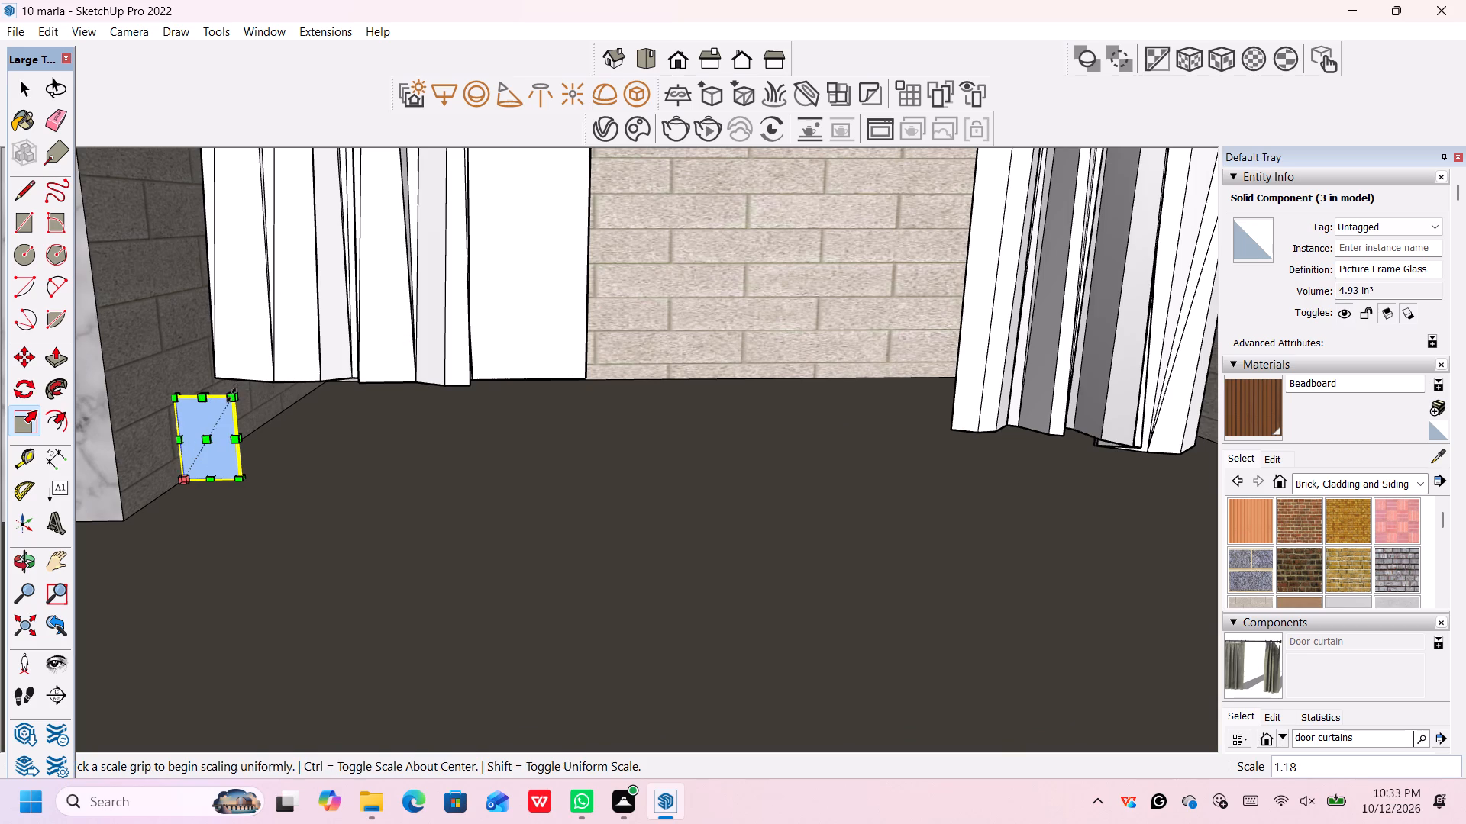
{"action": "middle_click_drag", "start_coordinate": [224, 392], "coordinate": [109, 507]}
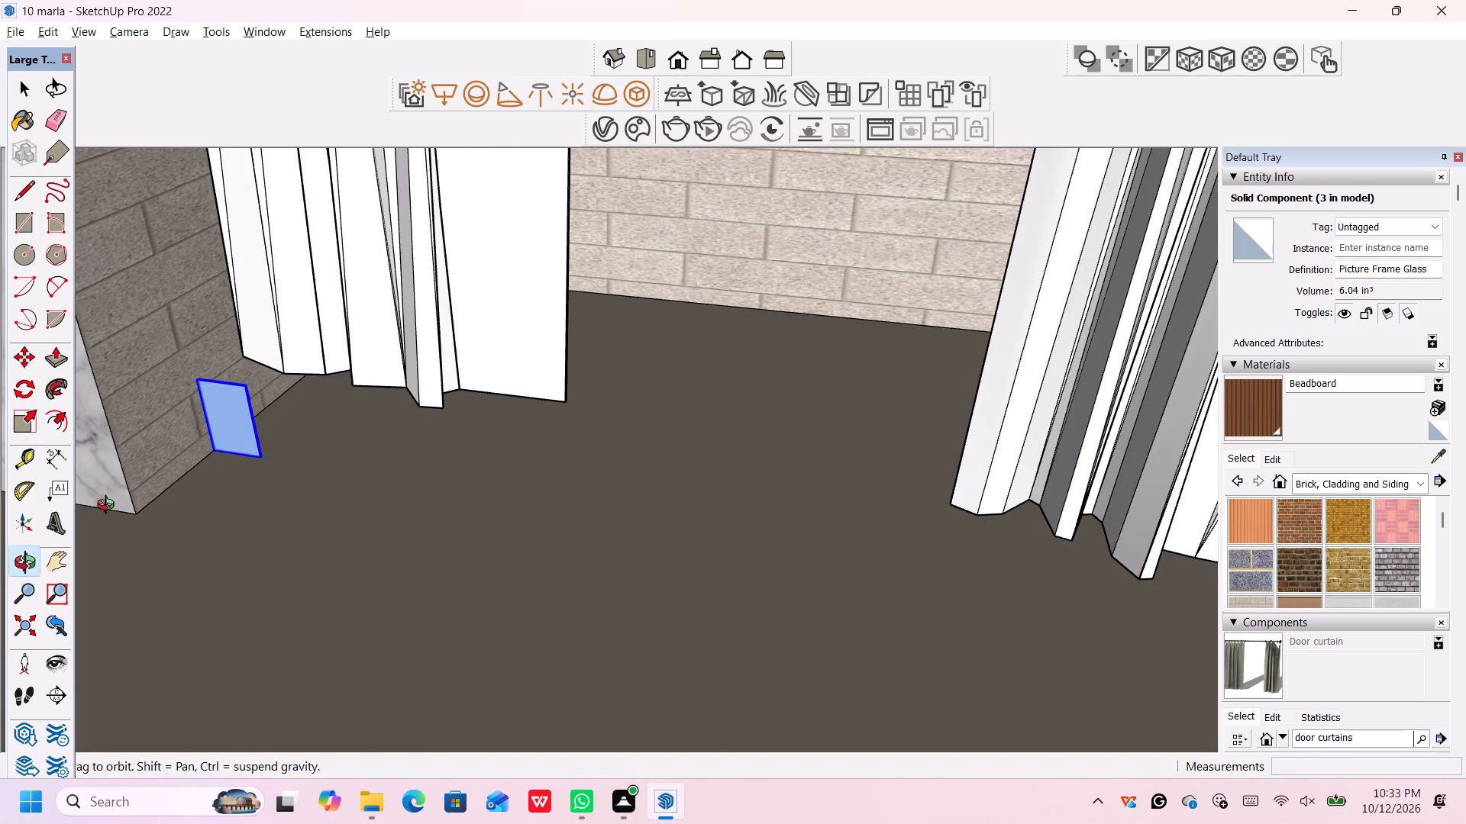
{"action": "middle_click_drag", "start_coordinate": [109, 507], "coordinate": [109, 508]}
{"action": "left_click_drag", "start_coordinate": [242, 386], "coordinate": [259, 375]}
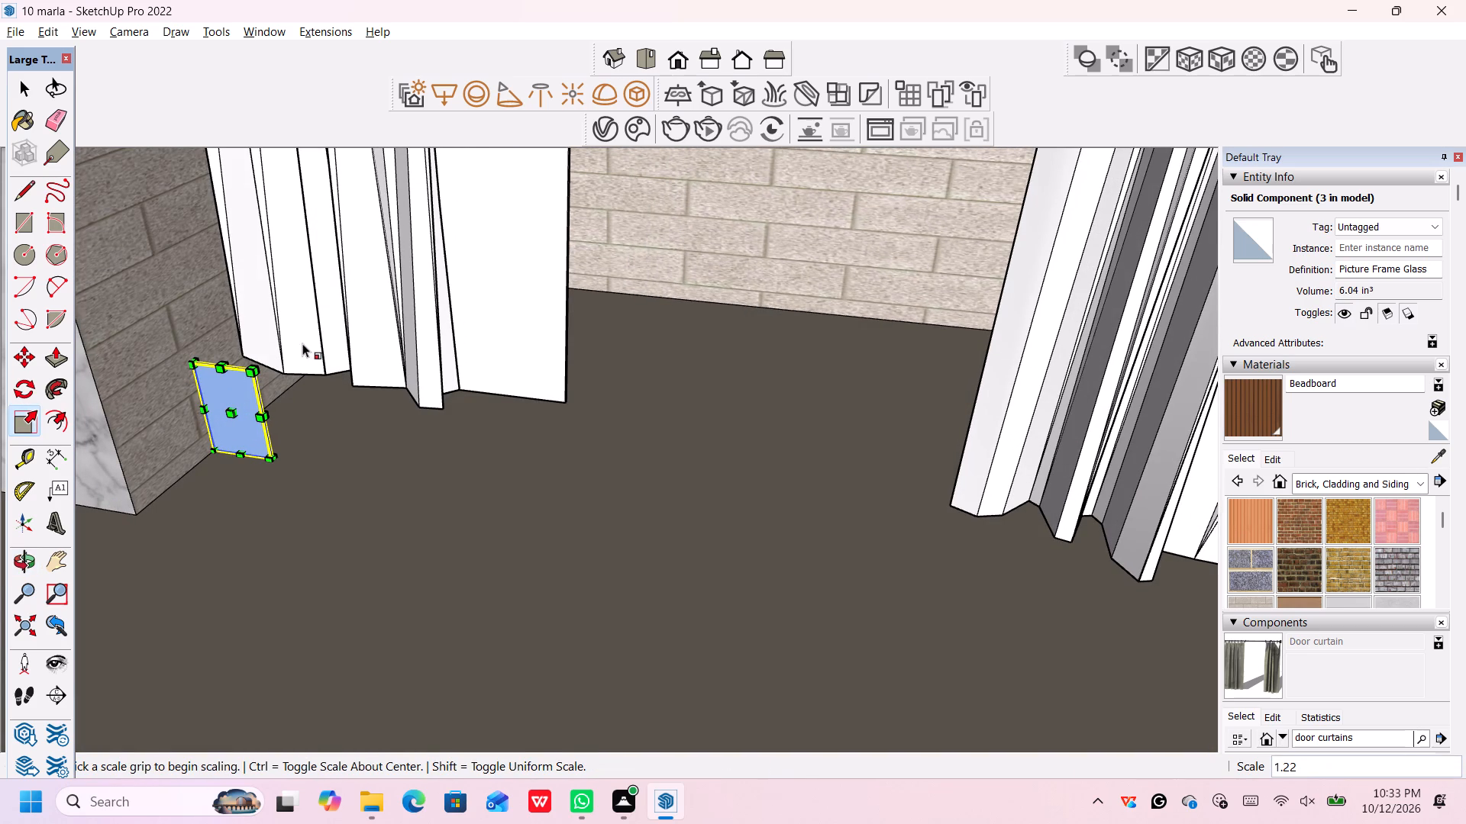
{"action": "left_click_drag", "start_coordinate": [253, 365], "coordinate": [283, 342]}
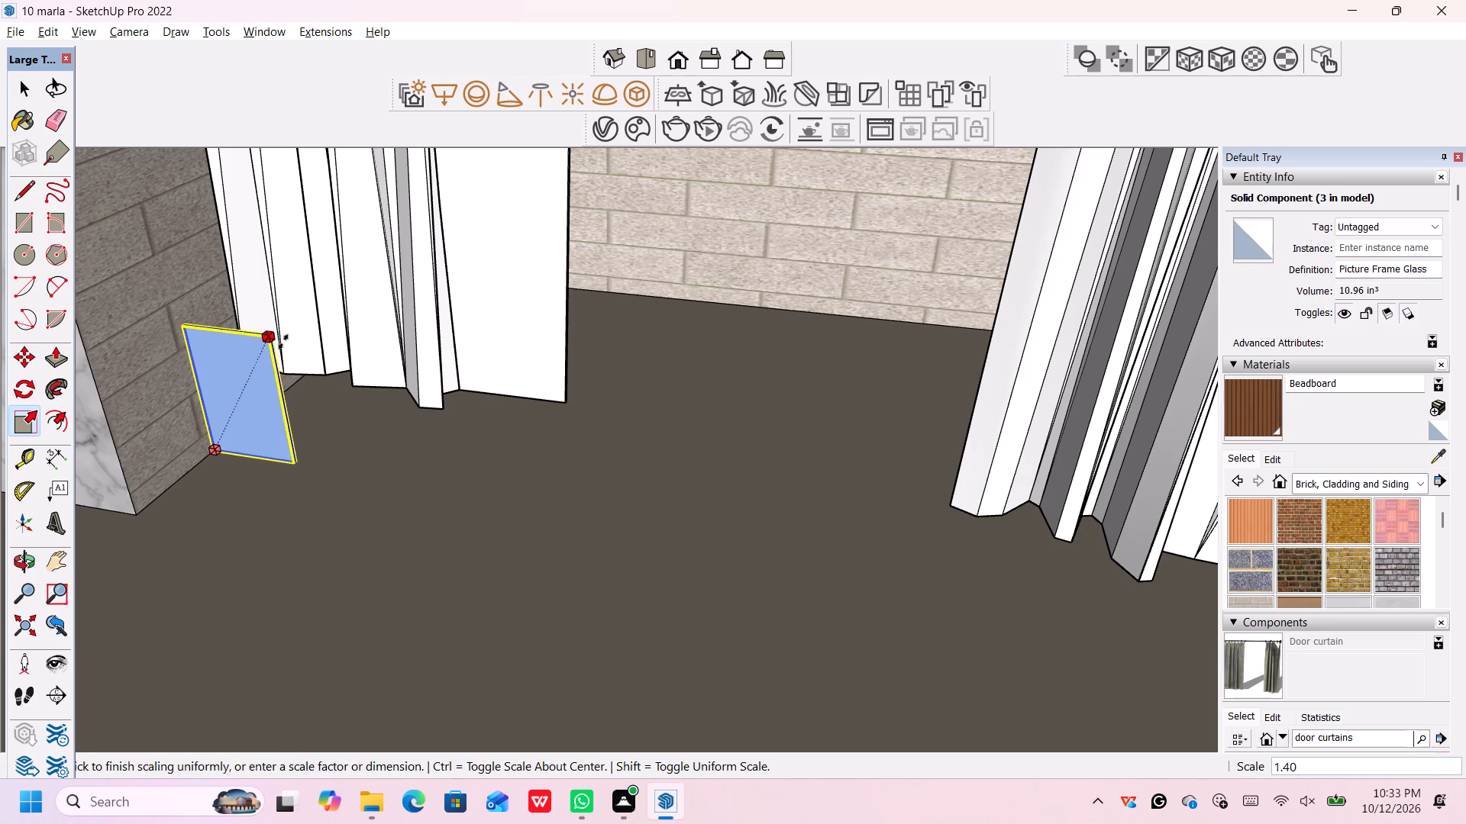
{"action": "left_click_drag", "start_coordinate": [283, 342], "coordinate": [911, 99]}
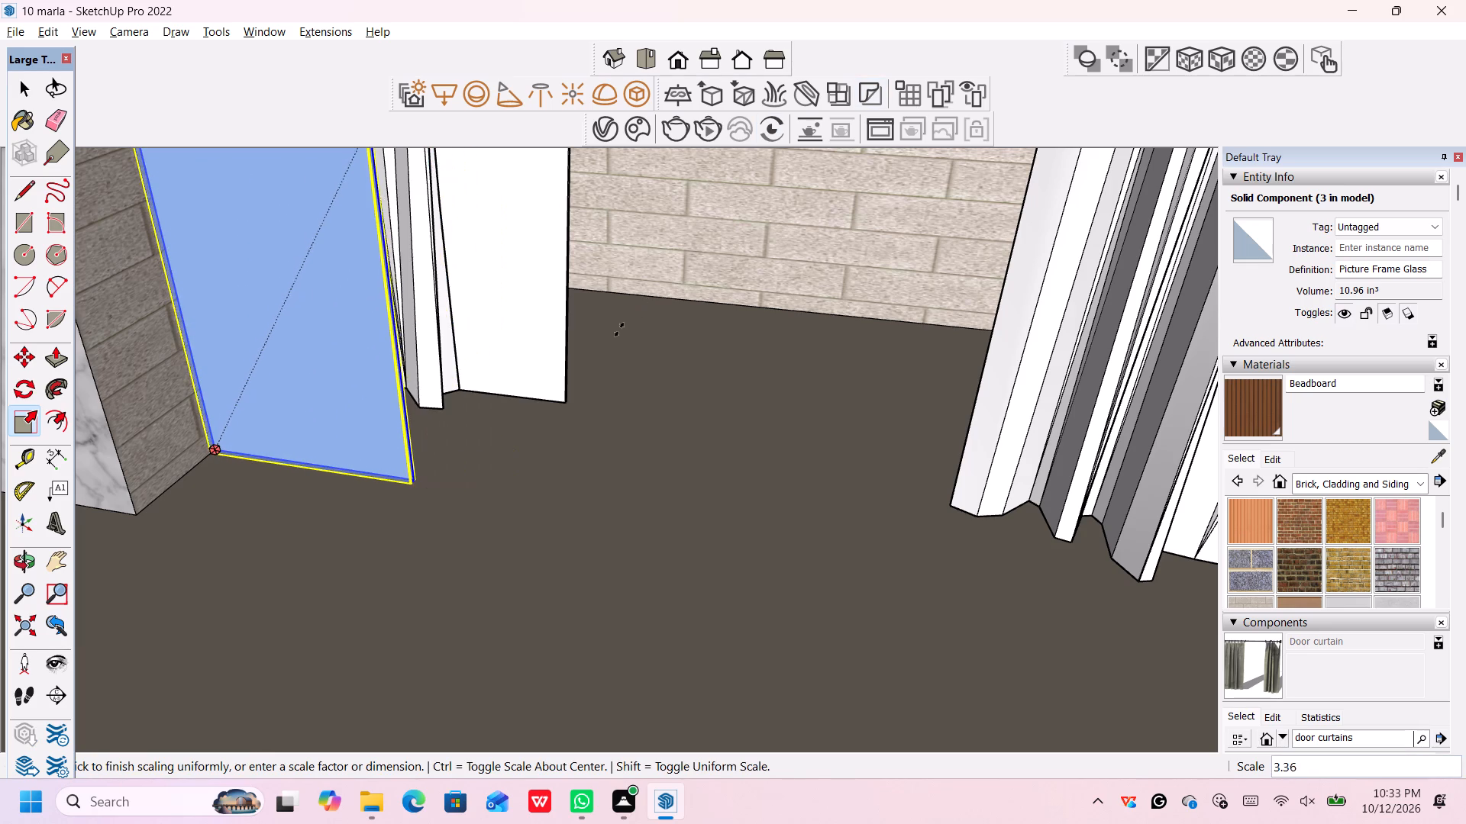
{"action": "scroll", "coordinate": [639, 317], "scroll_direction": "down", "scroll_amount": 9}
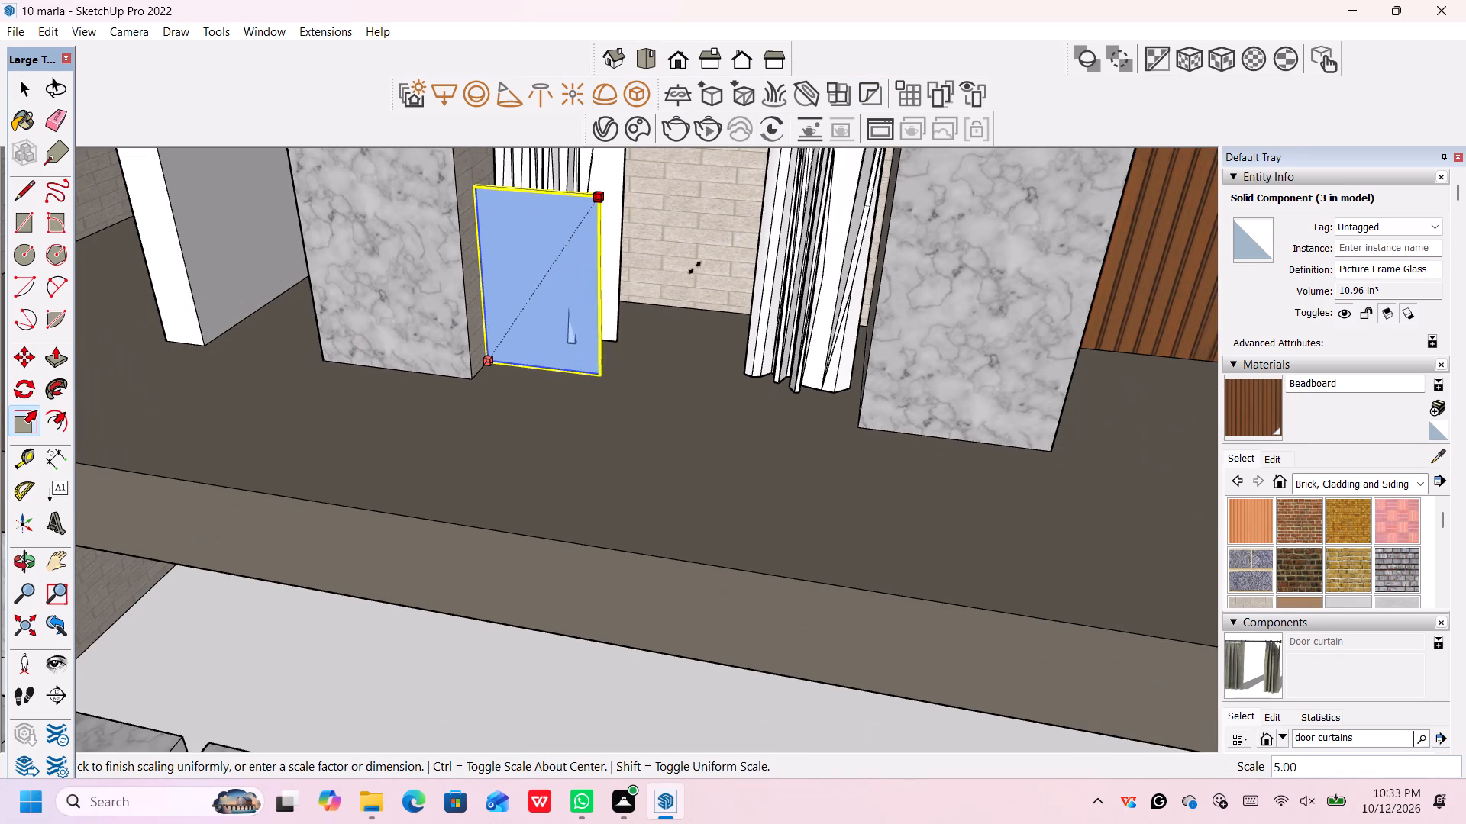
{"action": "scroll", "coordinate": [740, 242], "scroll_direction": "down", "scroll_amount": 3}
{"action": "middle_click_drag", "start_coordinate": [744, 266], "coordinate": [781, 213]}
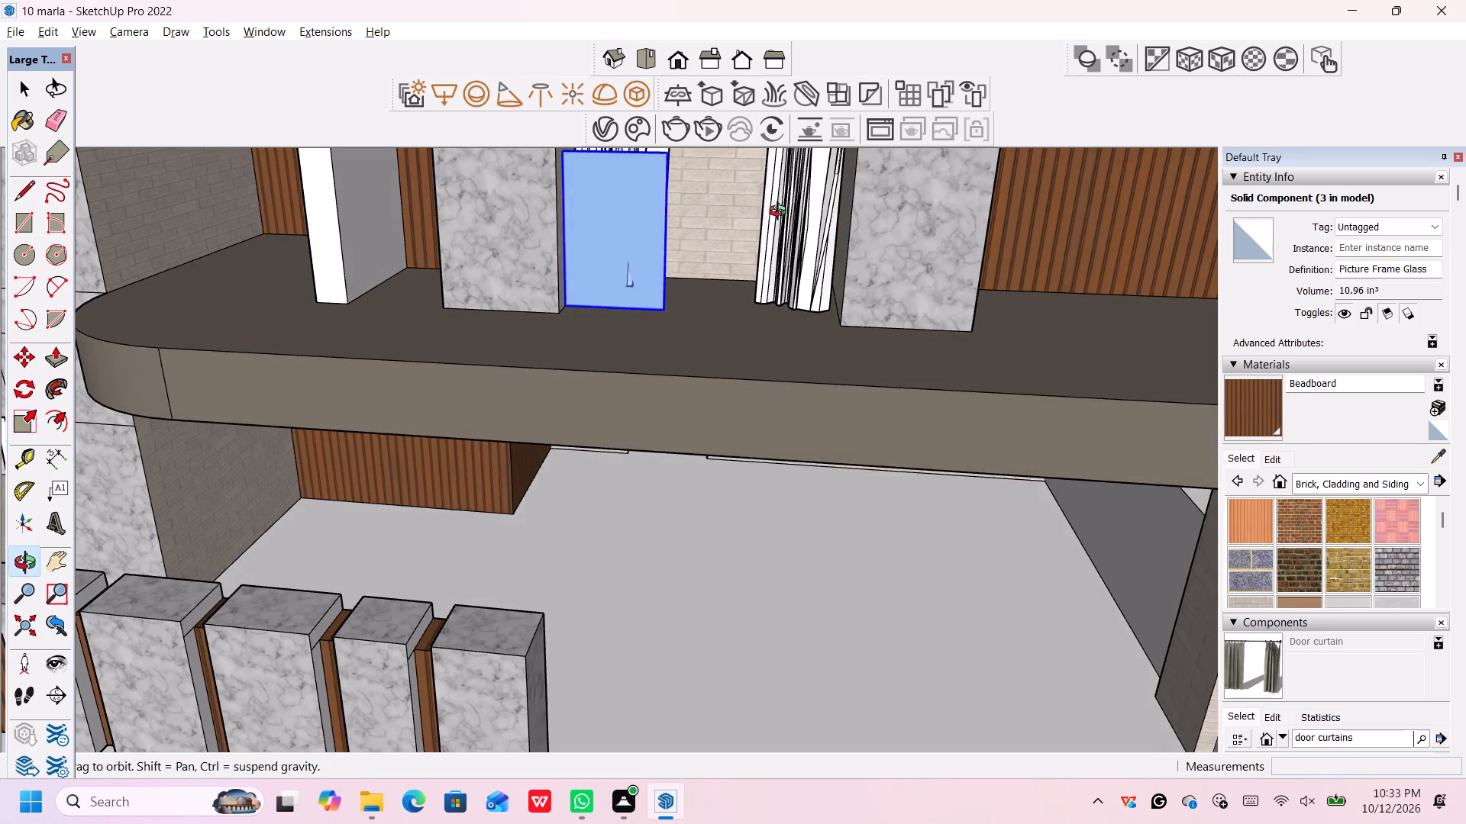
{"action": "middle_click_drag", "start_coordinate": [781, 213], "coordinate": [751, 485]}
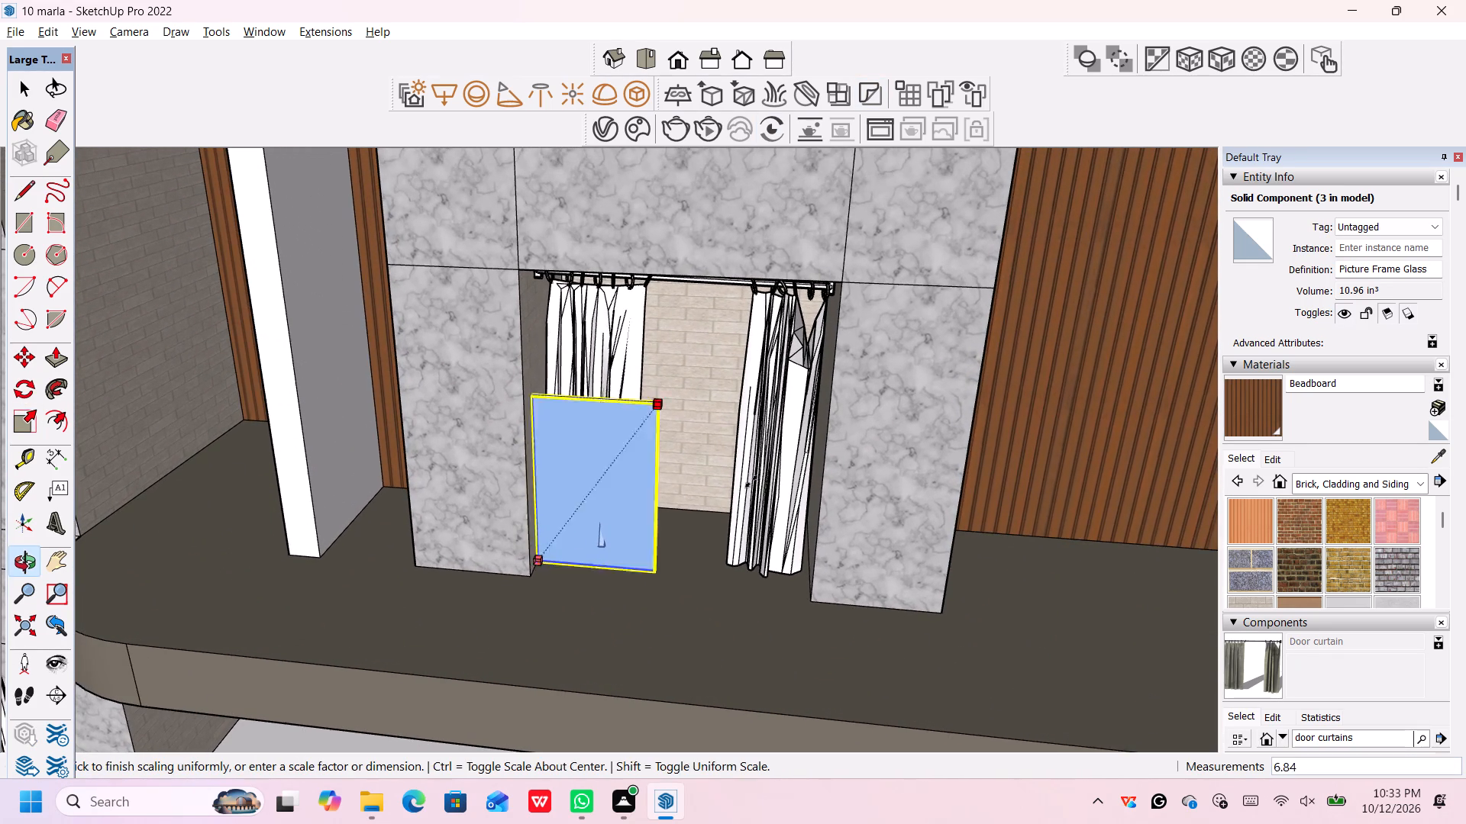
{"action": "left_click", "coordinate": [858, 362]}
Undo the scaling and copying of the Picture Frame Glass pane in the curtained upper-floor opening above the carport.
{"action": "scroll", "coordinate": [757, 402], "scroll_direction": "up", "scroll_amount": 2}
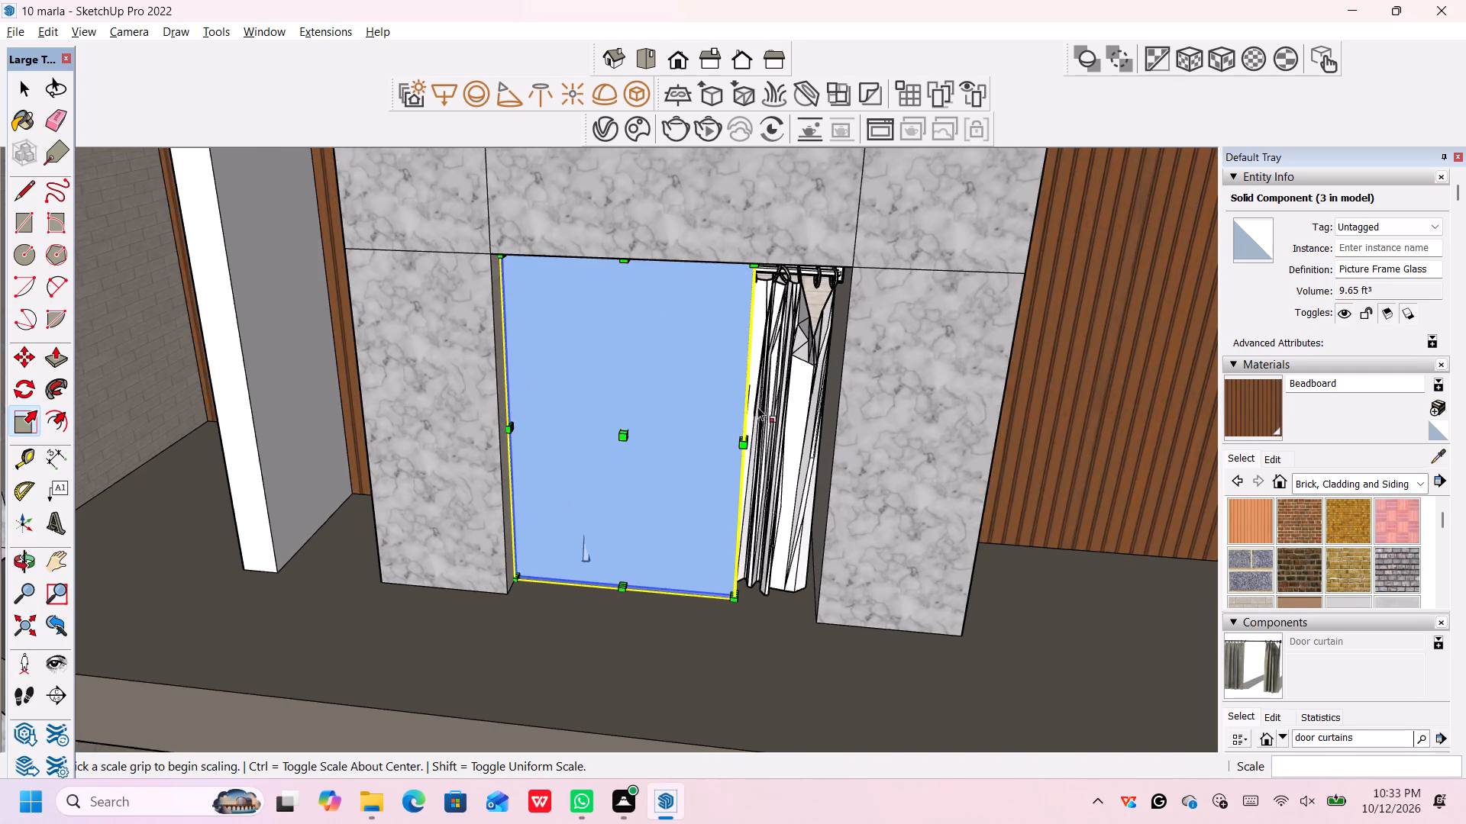
{"action": "scroll", "coordinate": [757, 407], "scroll_direction": "up", "scroll_amount": 2}
{"action": "middle_click_drag", "start_coordinate": [776, 452], "coordinate": [577, 419]}
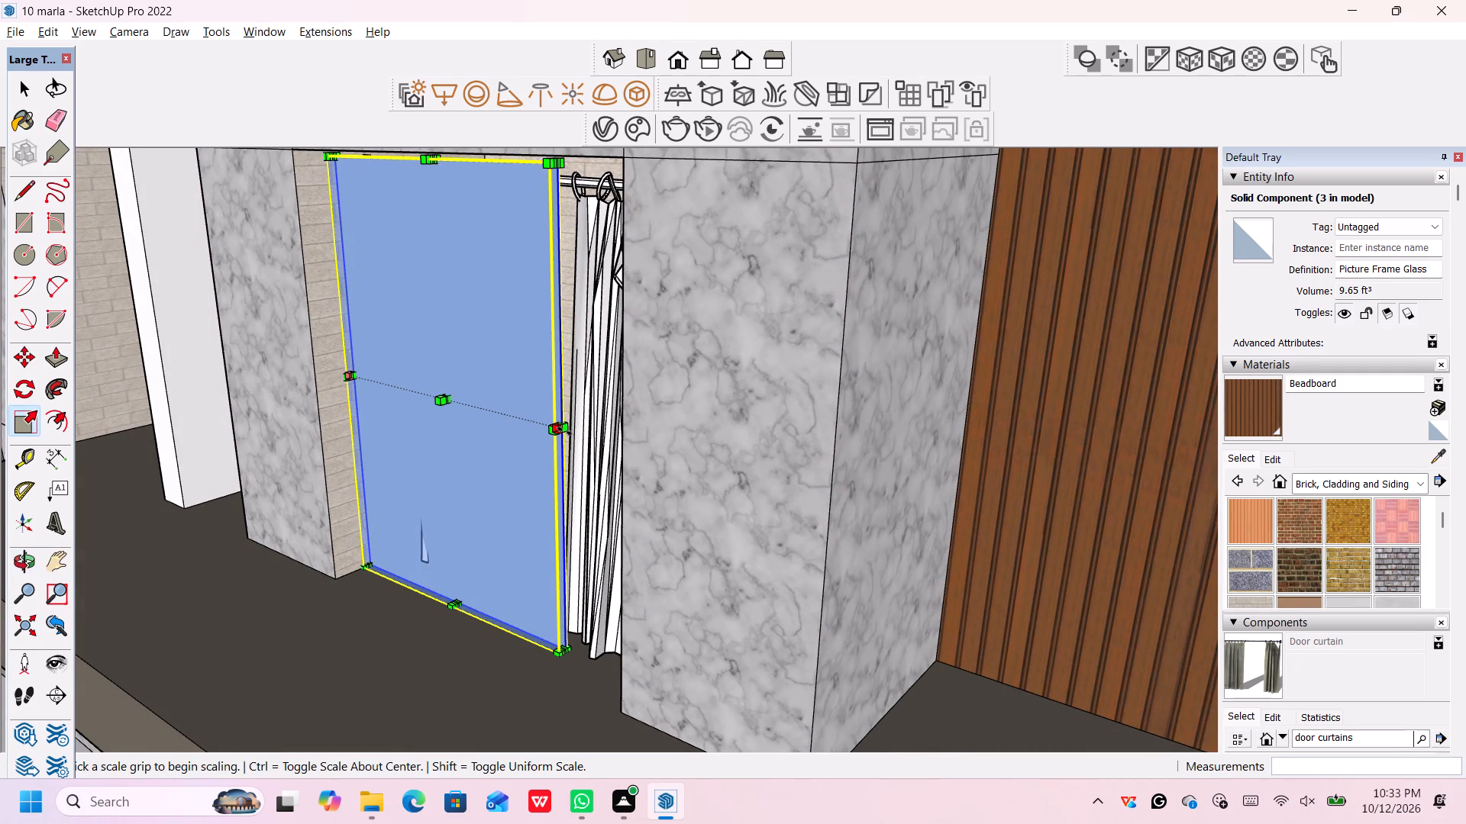
{"action": "scroll", "coordinate": [565, 433], "scroll_direction": "down", "scroll_amount": 3}
{"action": "middle_click_drag", "start_coordinate": [565, 433], "coordinate": [568, 433]}
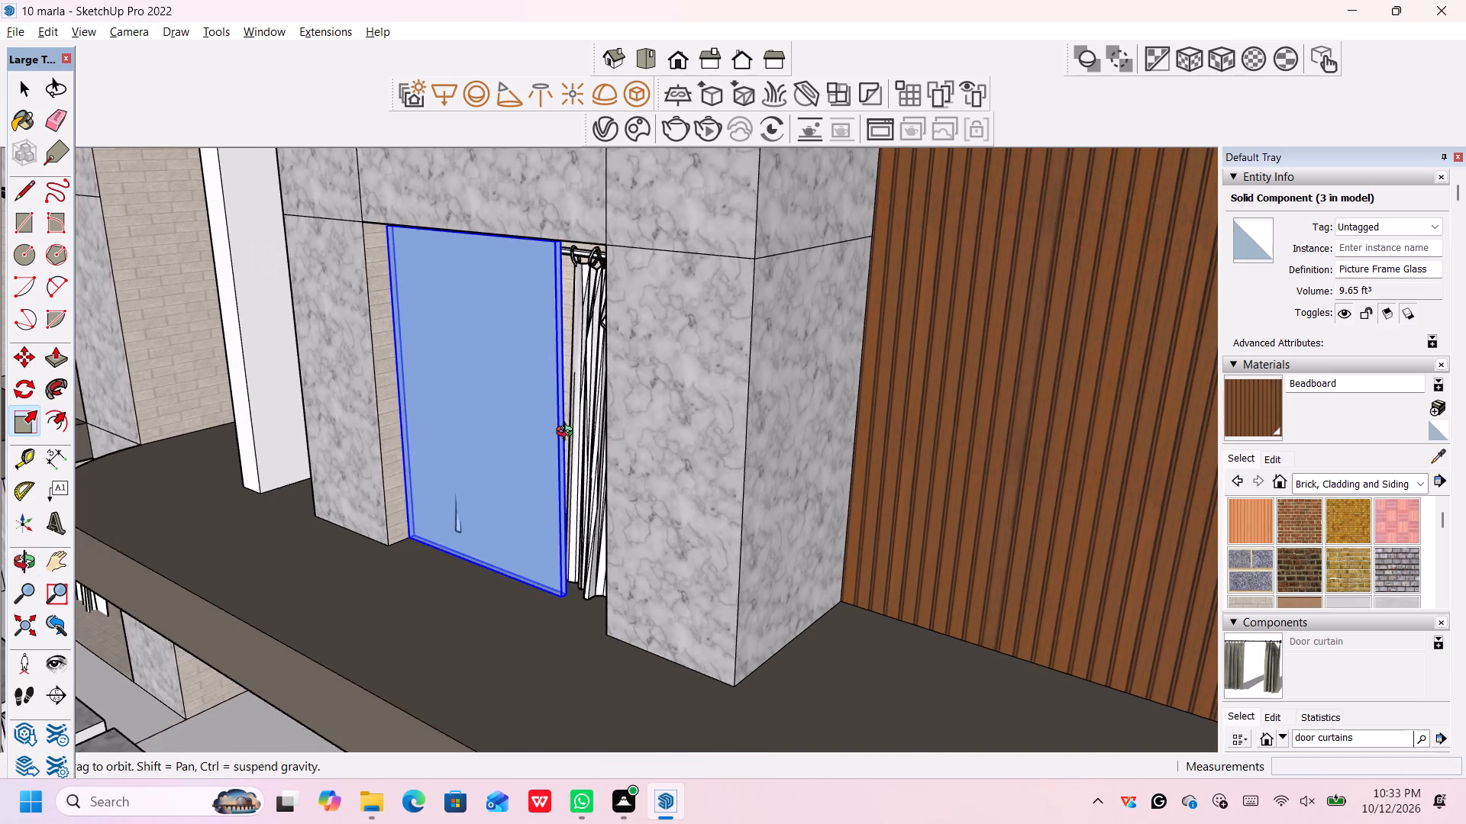
{"action": "middle_click_drag", "start_coordinate": [568, 433], "coordinate": [741, 417]}
{"action": "scroll", "coordinate": [744, 417], "scroll_direction": "up", "scroll_amount": 1}
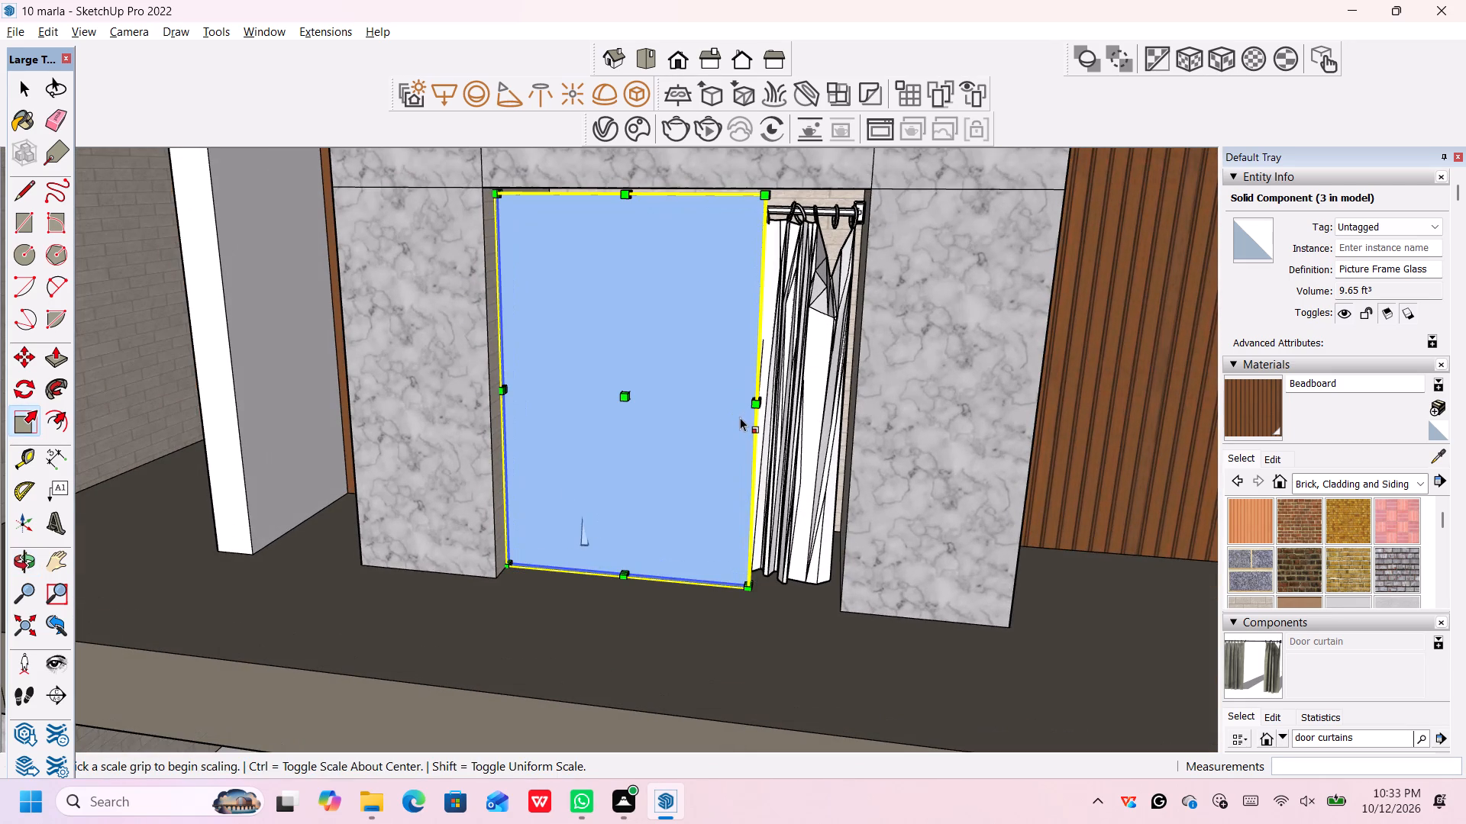
{"action": "key", "text": "ctrl+z"}
{"action": "scroll", "coordinate": [775, 485], "scroll_direction": "down", "scroll_amount": 4}
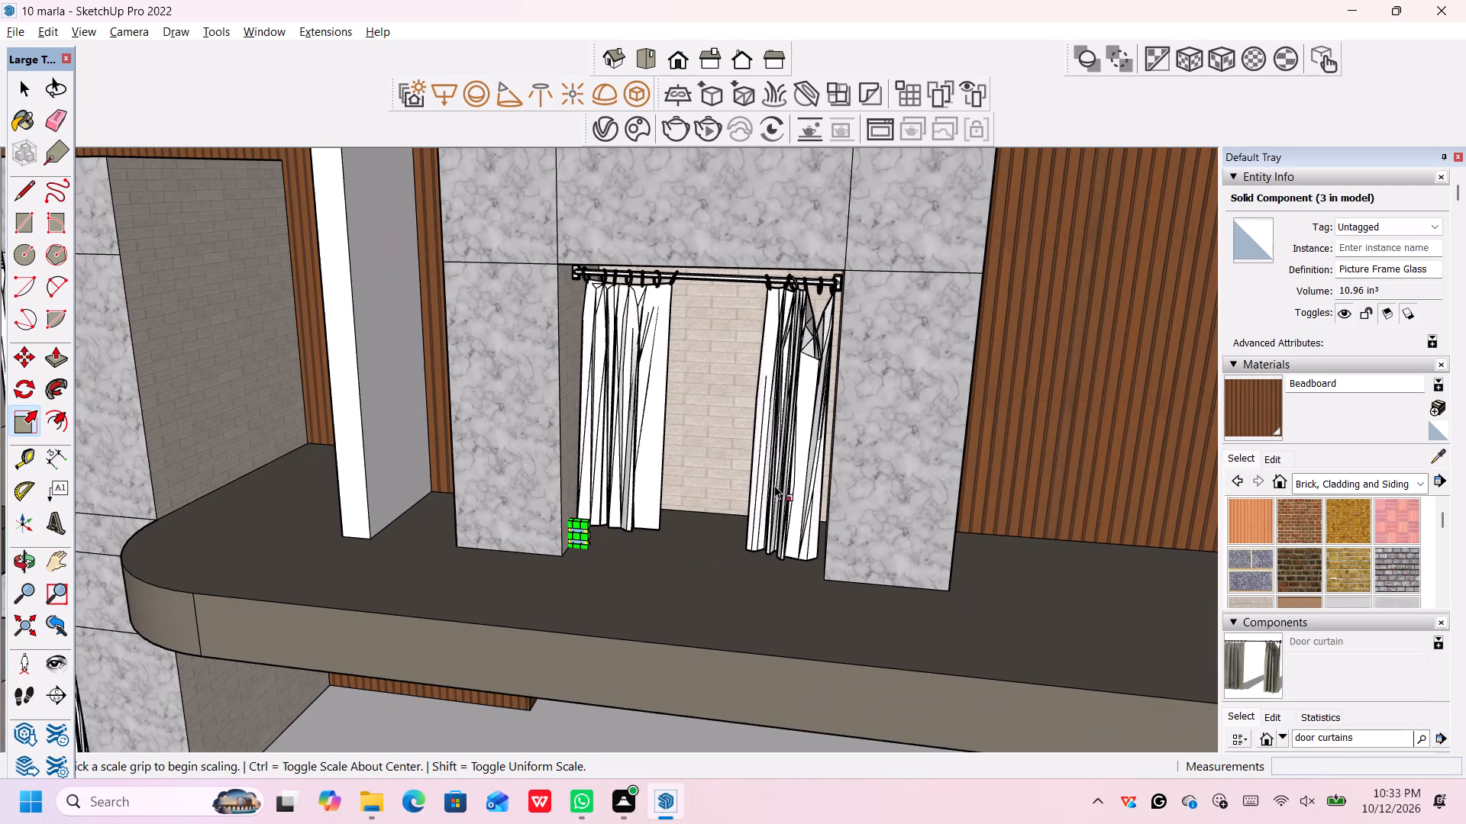
{"action": "key", "text": "ctrl+z"}
{"action": "key", "text": "ctrl+z"}
{"action": "key", "text": "ctrl+z"}
{"action": "key", "text": "ctrl+z"}
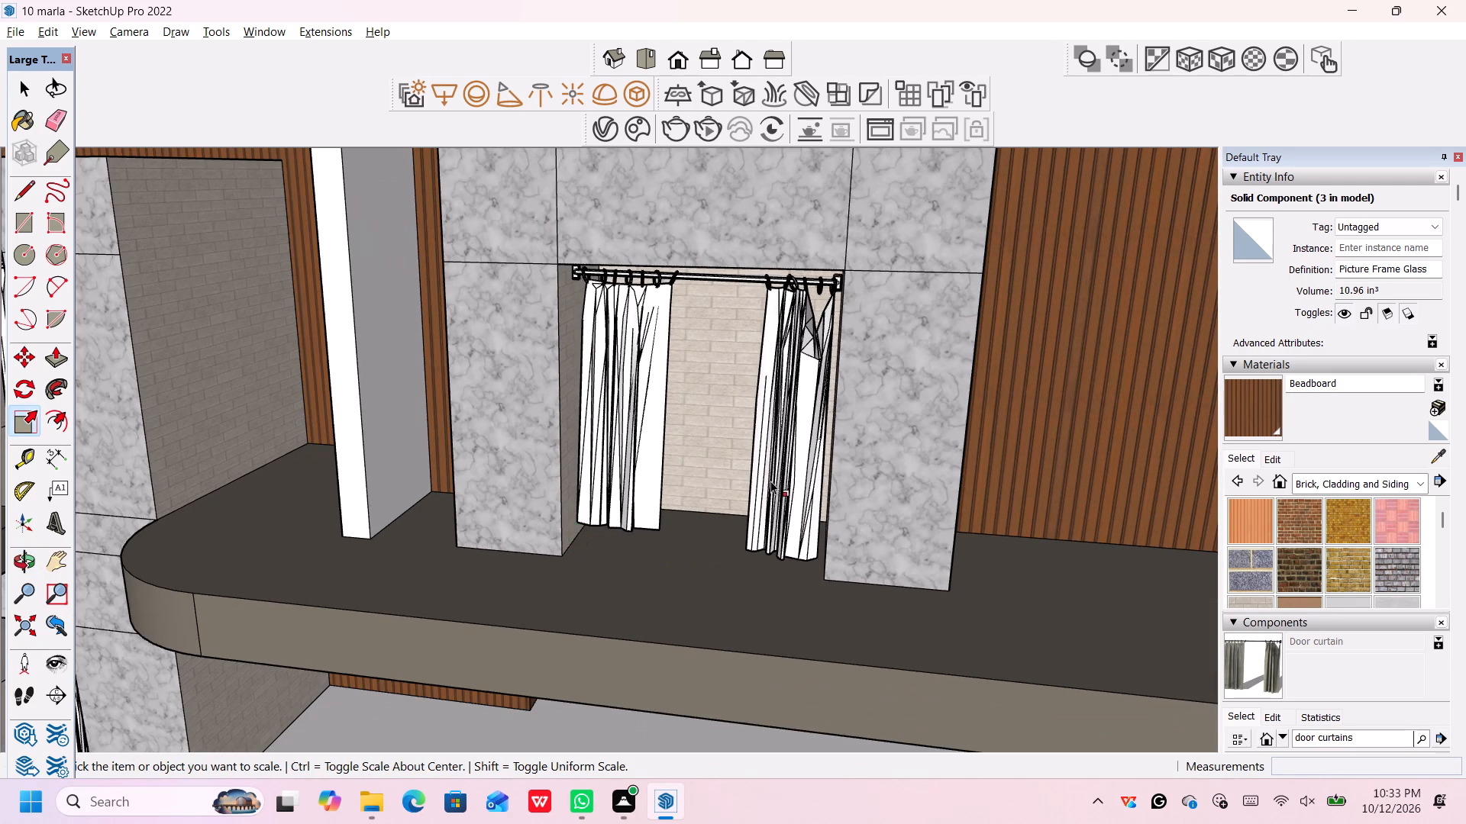
Delete the small Picture Frame Glass pane floating beside the end of the large balcony slab.
{"action": "scroll", "coordinate": [772, 483], "scroll_direction": "down", "scroll_amount": 14}
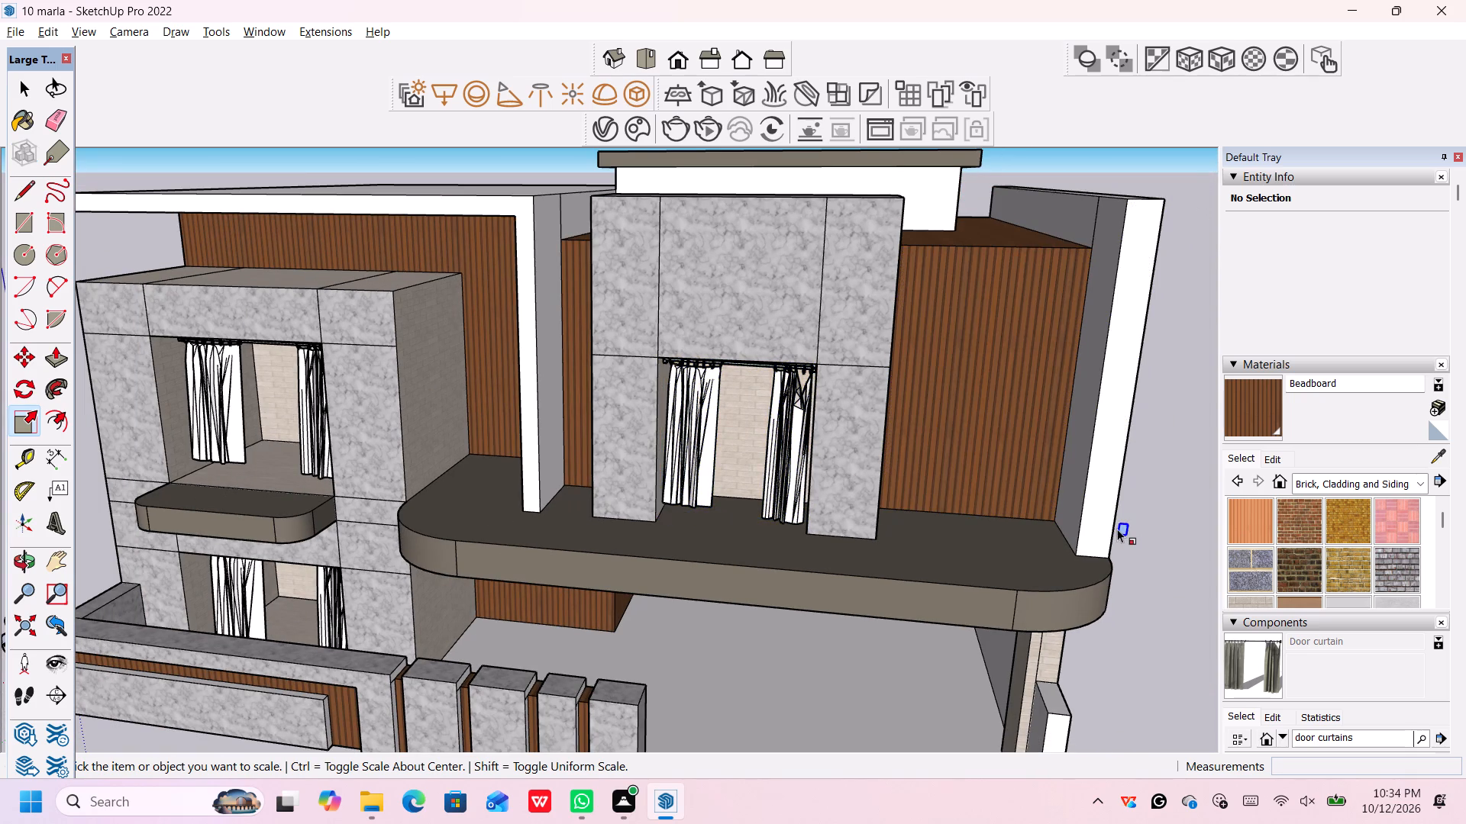
{"action": "key", "text": "space"}
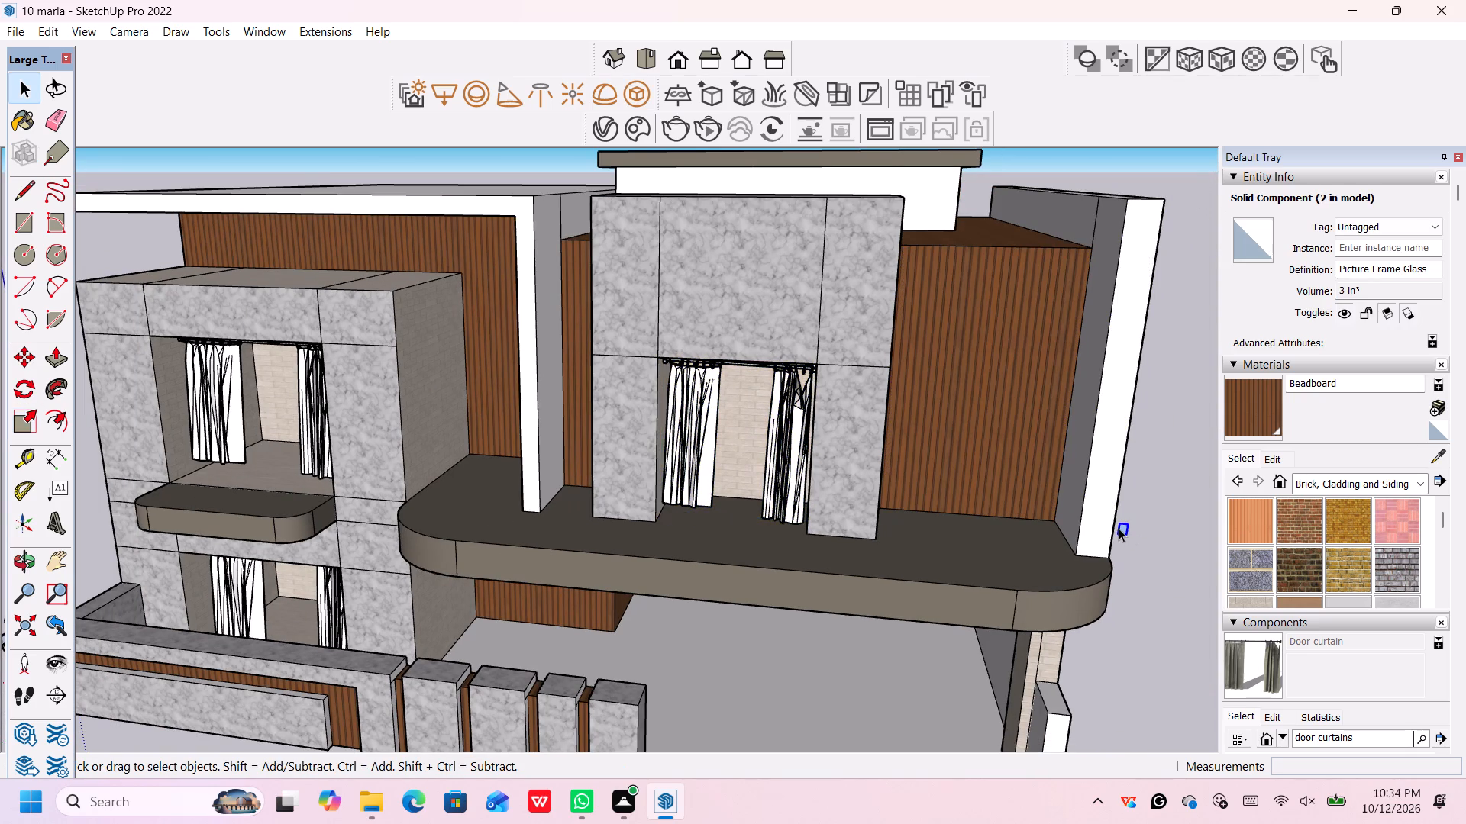
{"action": "key", "text": "space"}
{"action": "left_click", "coordinate": [1122, 529]}
{"action": "key", "text": "Delete"}
Delete the remaining small square frame left floating beyond the carport side of the house.
{"action": "scroll", "coordinate": [1123, 528], "scroll_direction": "down", "scroll_amount": 7}
{"action": "middle_click_drag", "start_coordinate": [1130, 523], "coordinate": [1116, 507]}
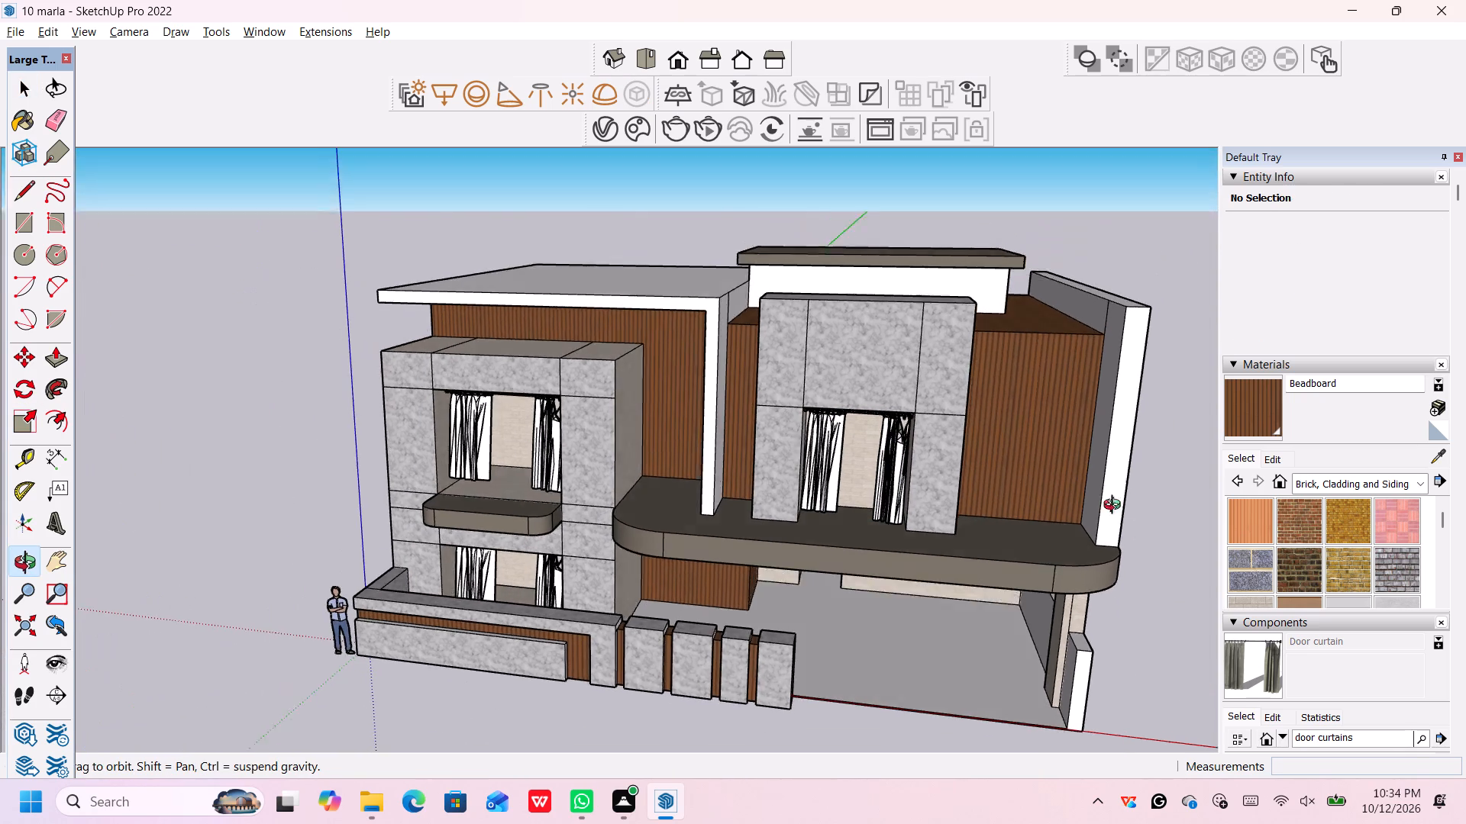
{"action": "middle_click_drag", "start_coordinate": [1116, 507], "coordinate": [1056, 497]}
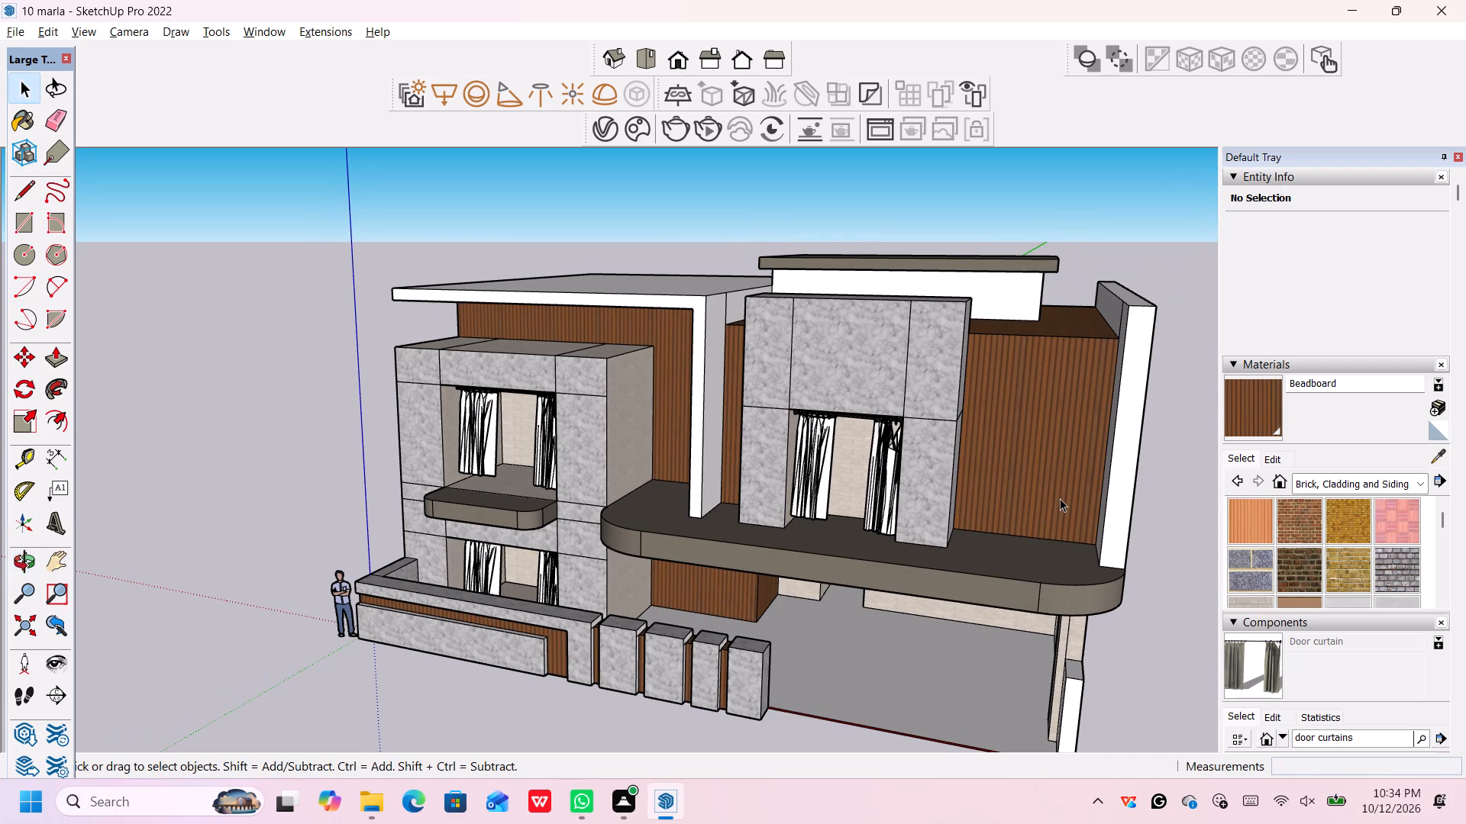
{"action": "middle_click_drag", "start_coordinate": [1060, 498], "coordinate": [625, 330]}
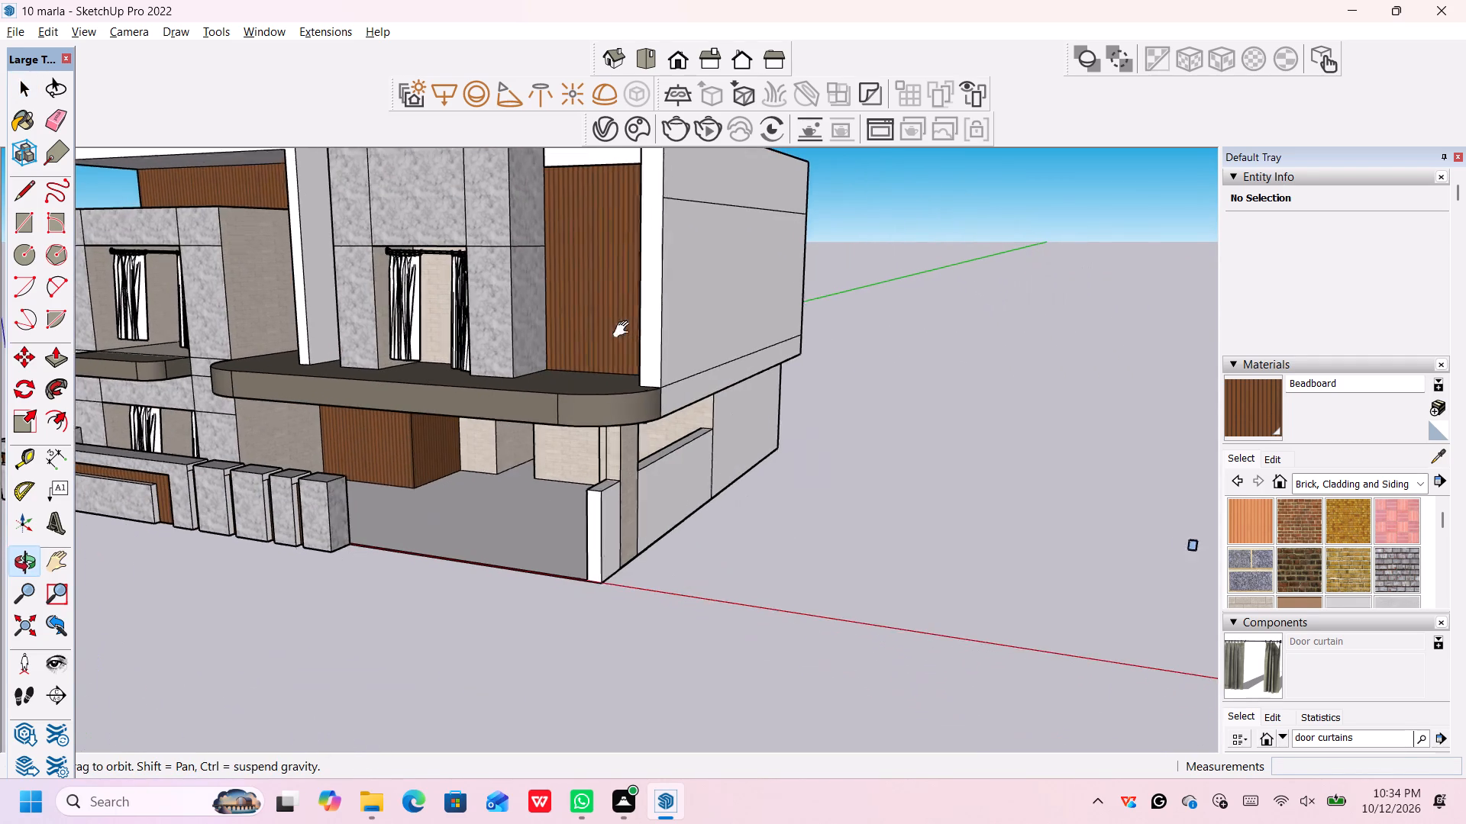
{"action": "middle_click_drag", "start_coordinate": [625, 330], "coordinate": [623, 328]}
{"action": "left_click", "coordinate": [1173, 536]}
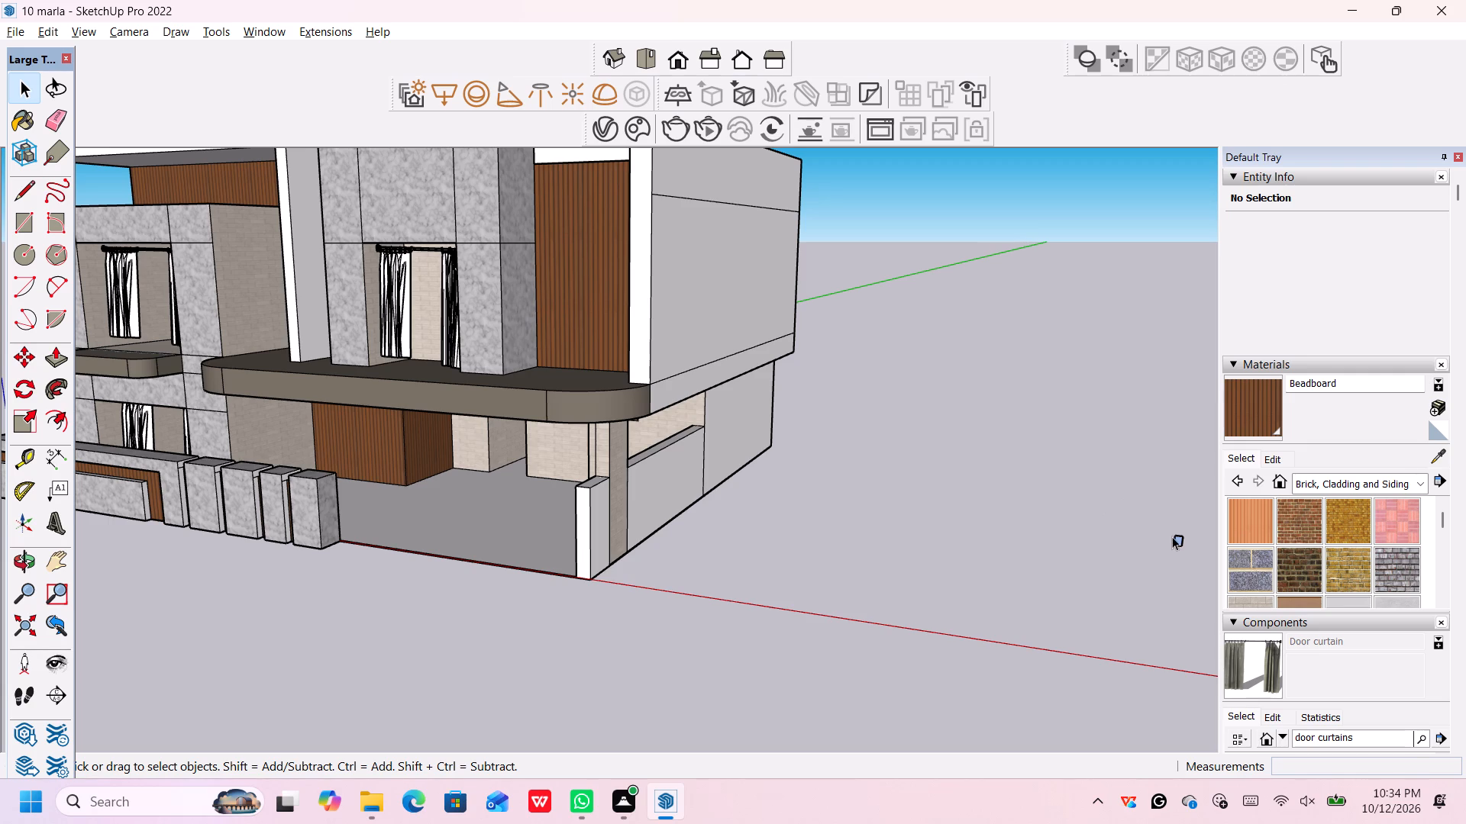
{"action": "left_click", "coordinate": [1177, 541]}
{"action": "left_click", "coordinate": [1177, 542]}
{"action": "left_click", "coordinate": [1180, 533]}
{"action": "left_click_drag", "start_coordinate": [1190, 529], "coordinate": [1160, 568]}
{"action": "key", "text": "Delete"}
Search the 3D Warehouse component library for window glasses.
{"action": "scroll", "coordinate": [1309, 668], "scroll_direction": "down", "scroll_amount": 4}
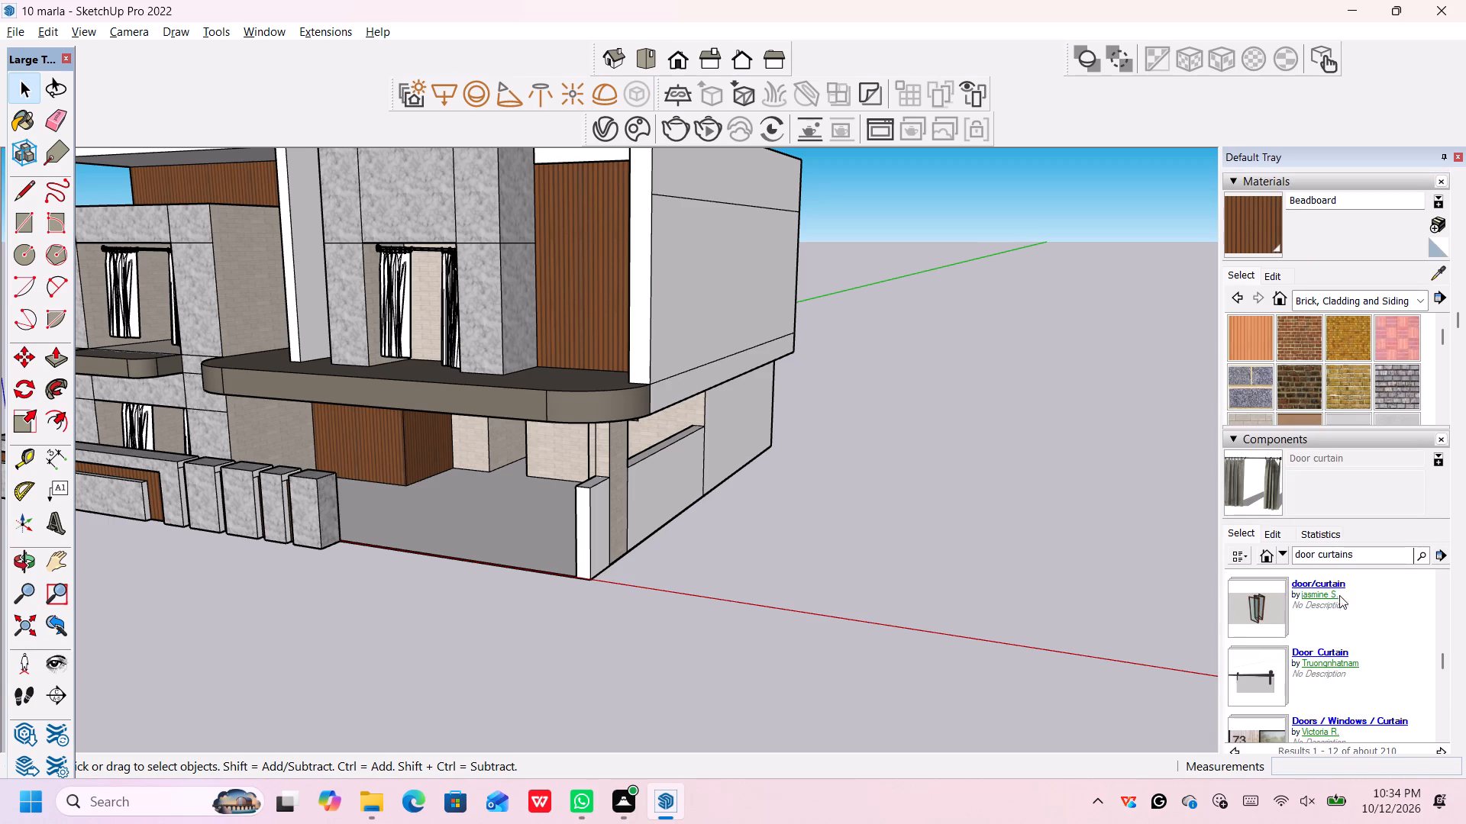
{"action": "left_click_drag", "start_coordinate": [1368, 552], "coordinate": [1242, 555]}
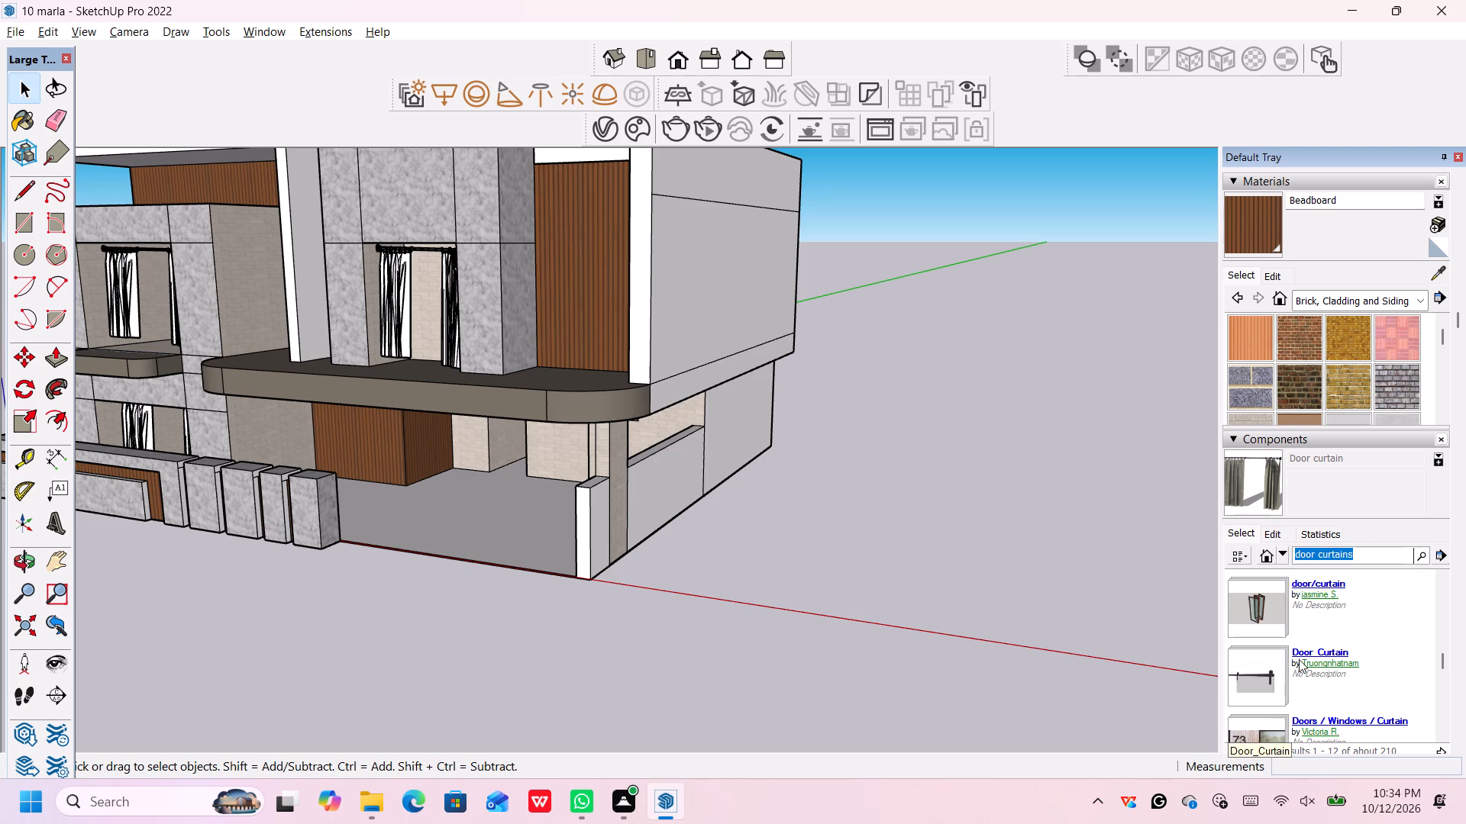
{"action": "scroll", "coordinate": [1299, 658], "scroll_direction": "down", "scroll_amount": 4}
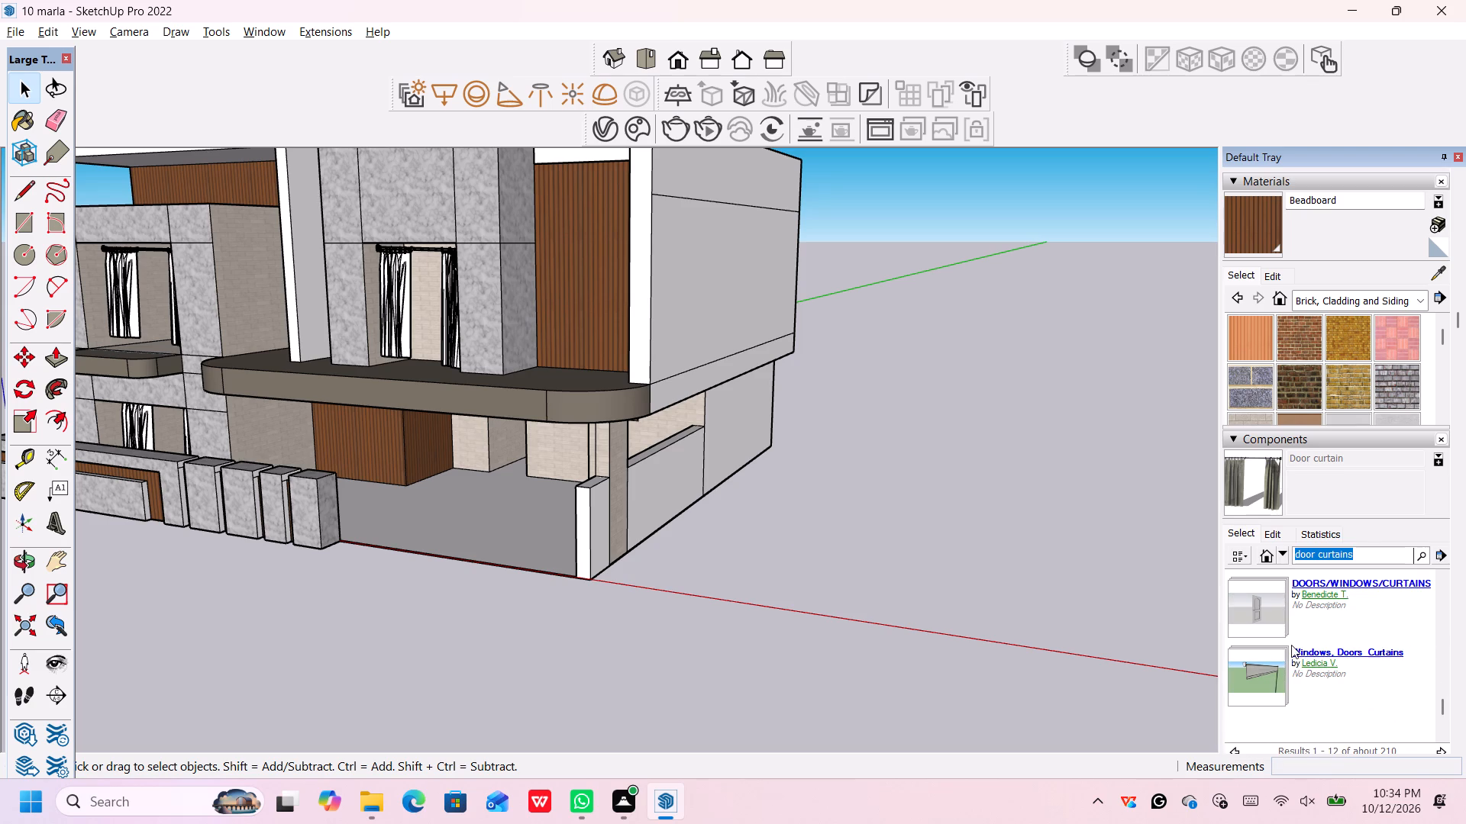
{"action": "scroll", "coordinate": [1291, 643], "scroll_direction": "down", "scroll_amount": 3}
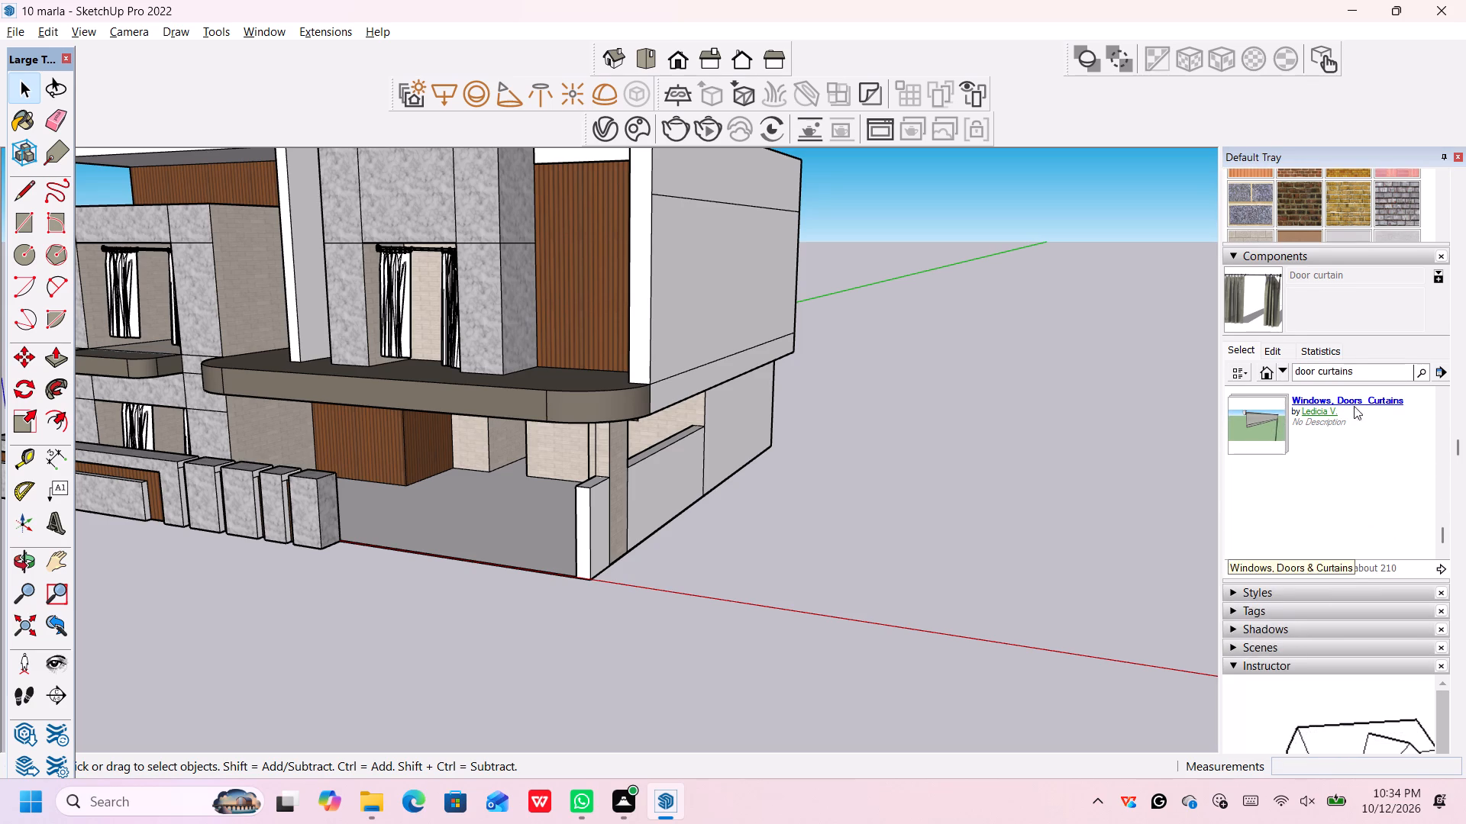
{"action": "left_click_drag", "start_coordinate": [1369, 374], "coordinate": [1284, 371]}
{"action": "key", "text": "BackSpace"}
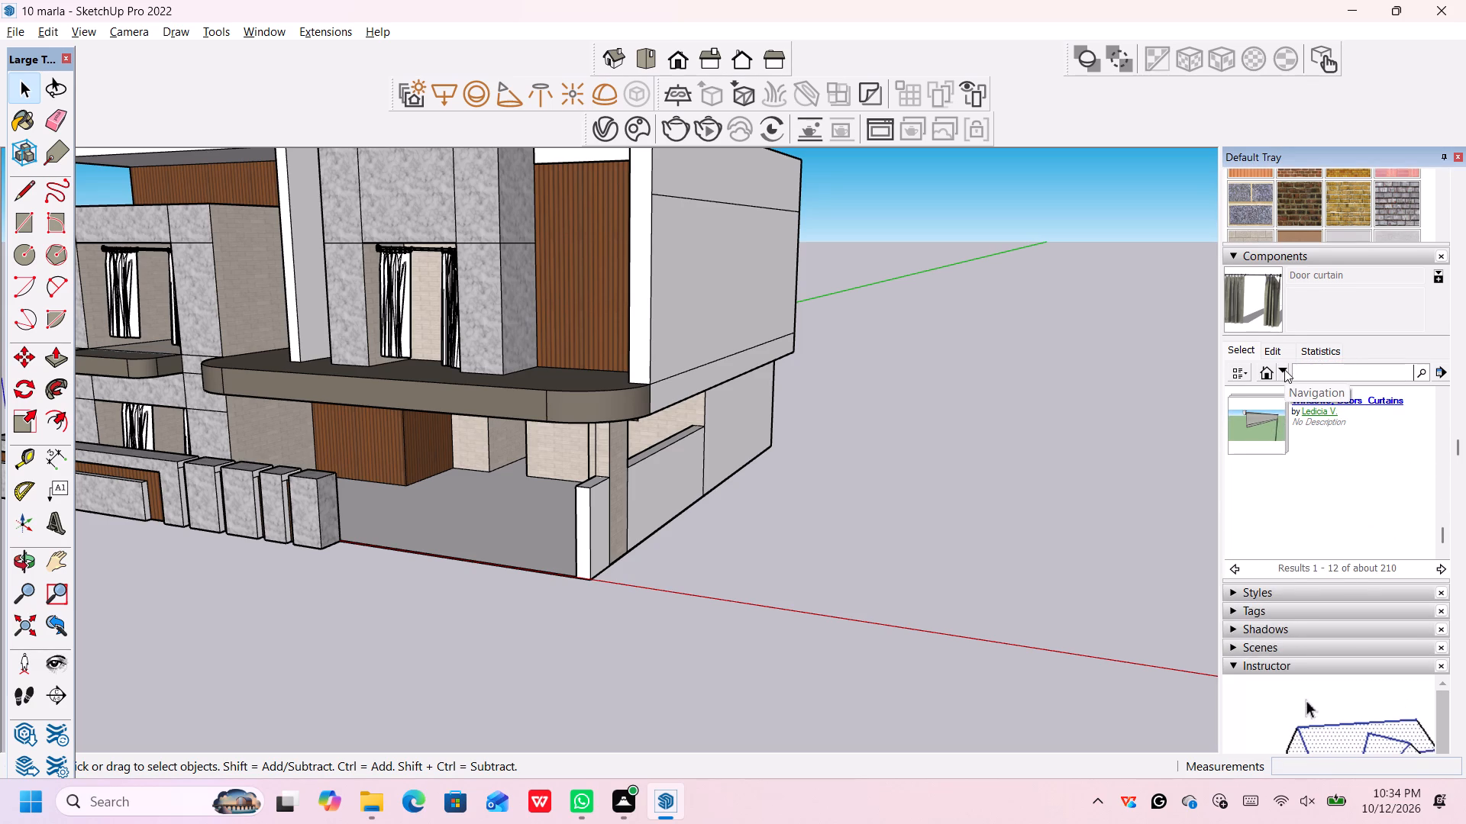
{"action": "type", "text": "window"}
{"action": "key", "text": "space"}
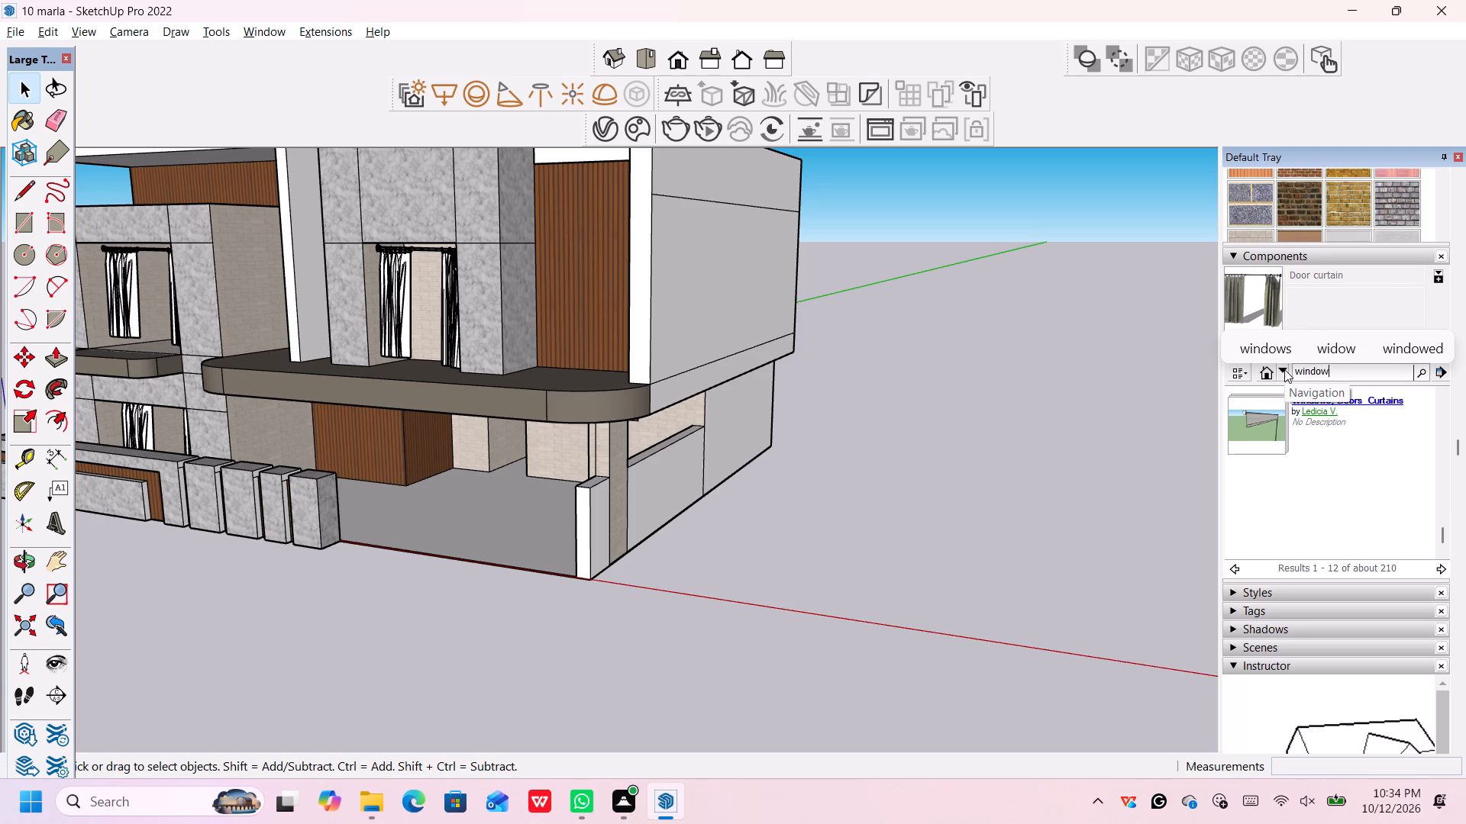
{"action": "type", "text": "glasses"}
{"action": "key", "text": "Return"}
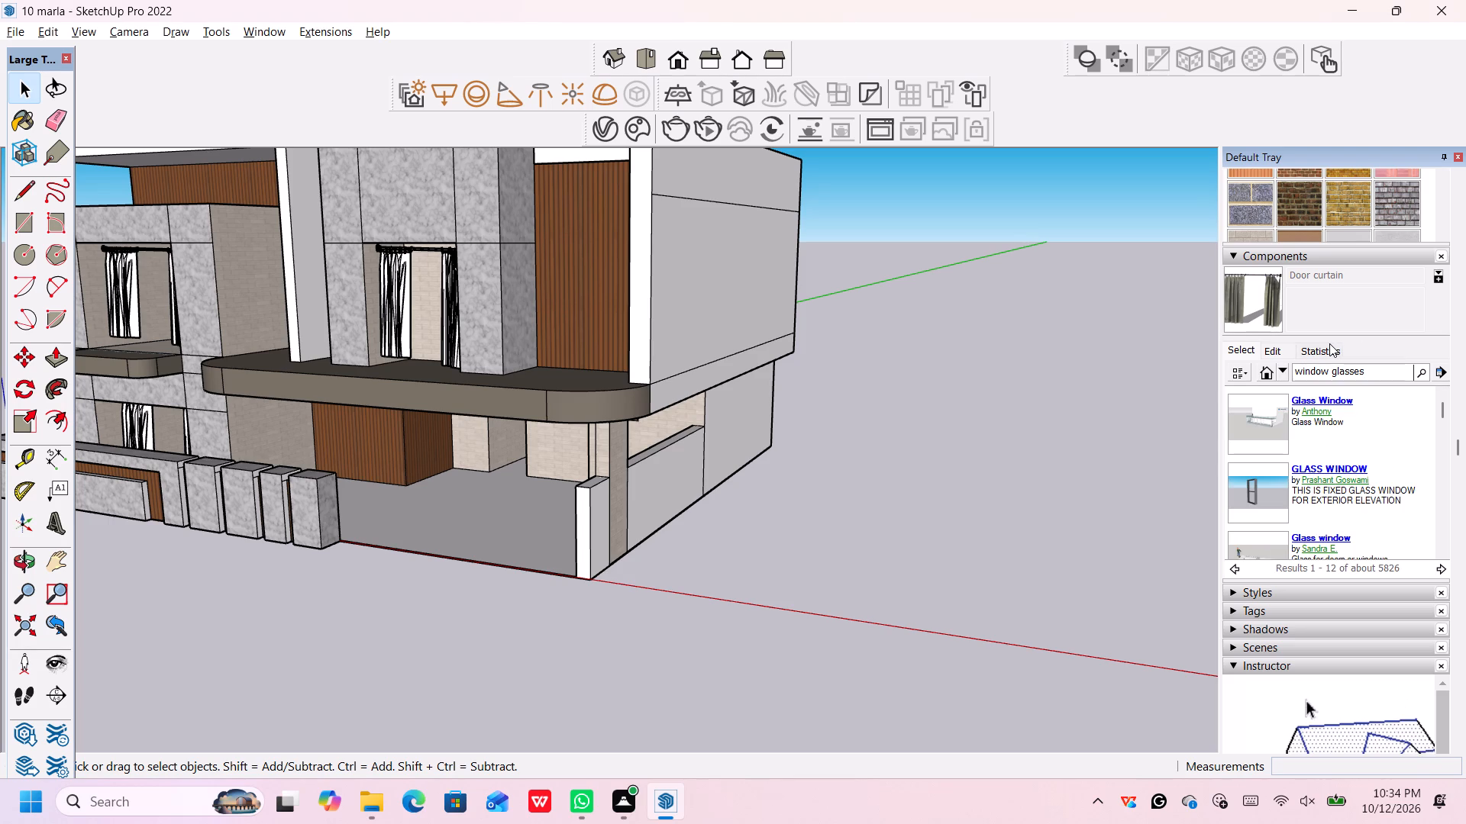
Open the Glass Windows collection from the window glasses search results.
{"action": "scroll", "coordinate": [1326, 491], "scroll_direction": "down", "scroll_amount": 1}
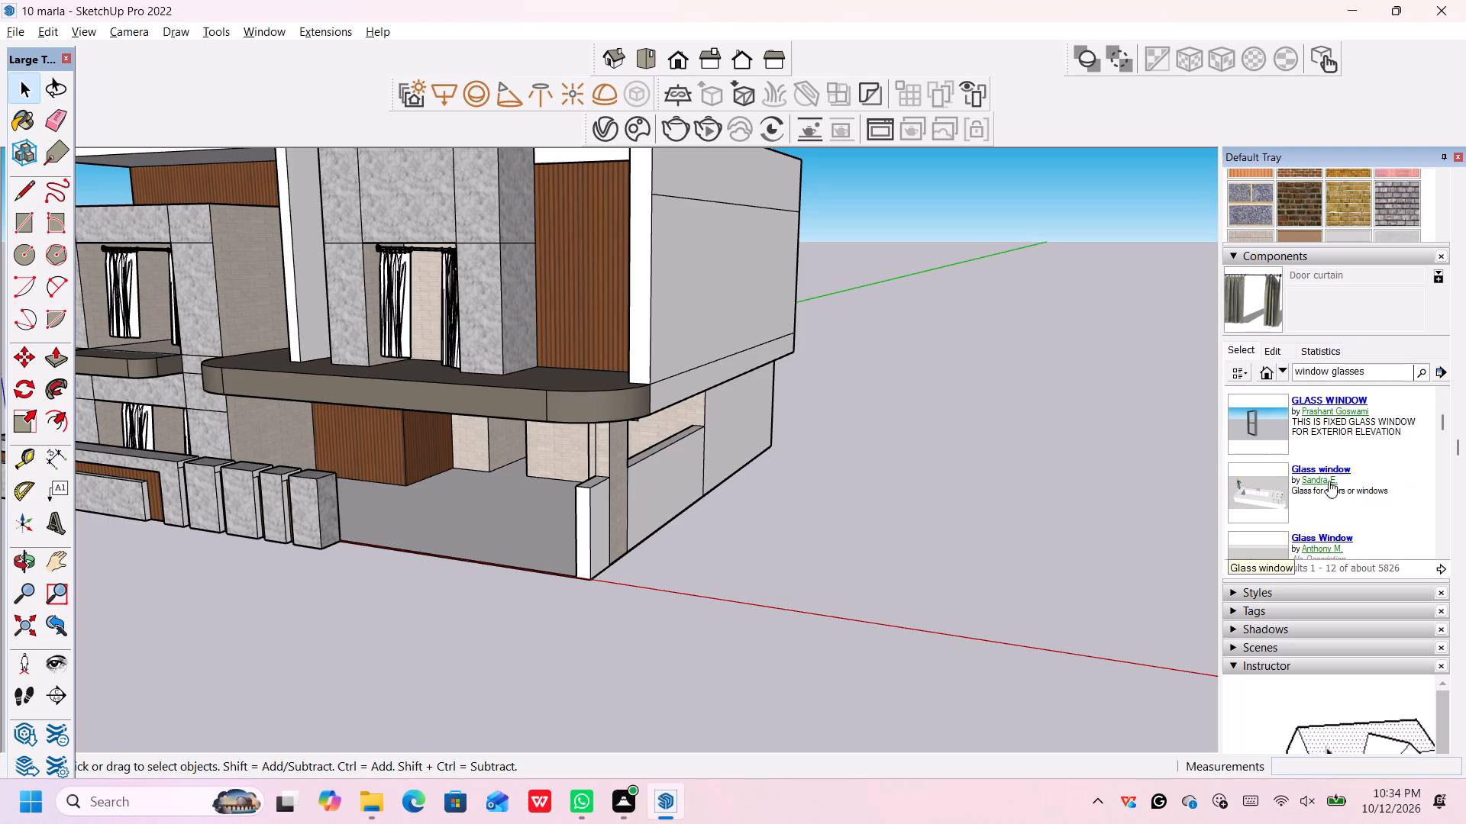
{"action": "scroll", "coordinate": [1330, 475], "scroll_direction": "down", "scroll_amount": 4}
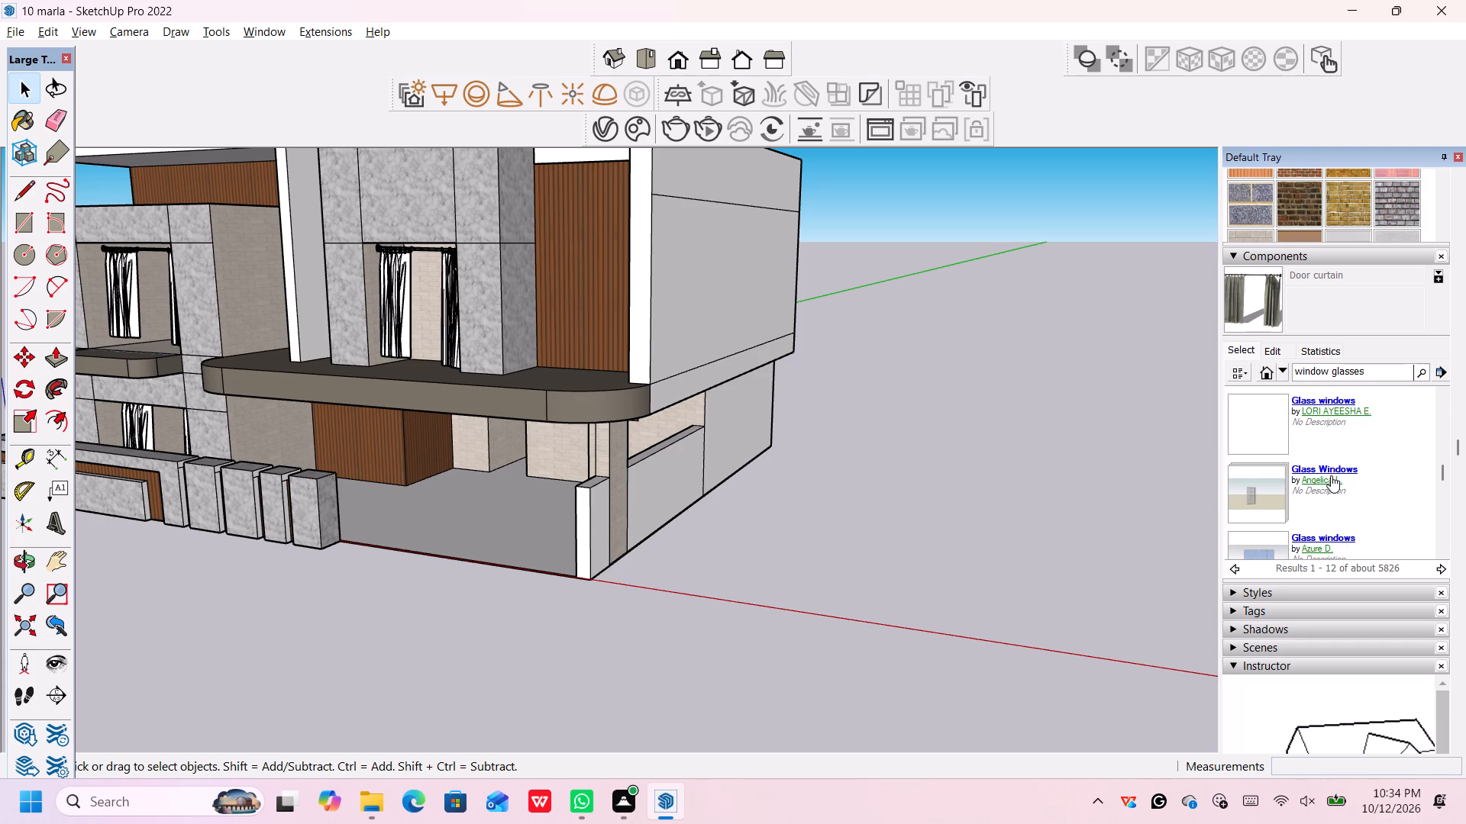
{"action": "double_click", "coordinate": [1273, 487]}
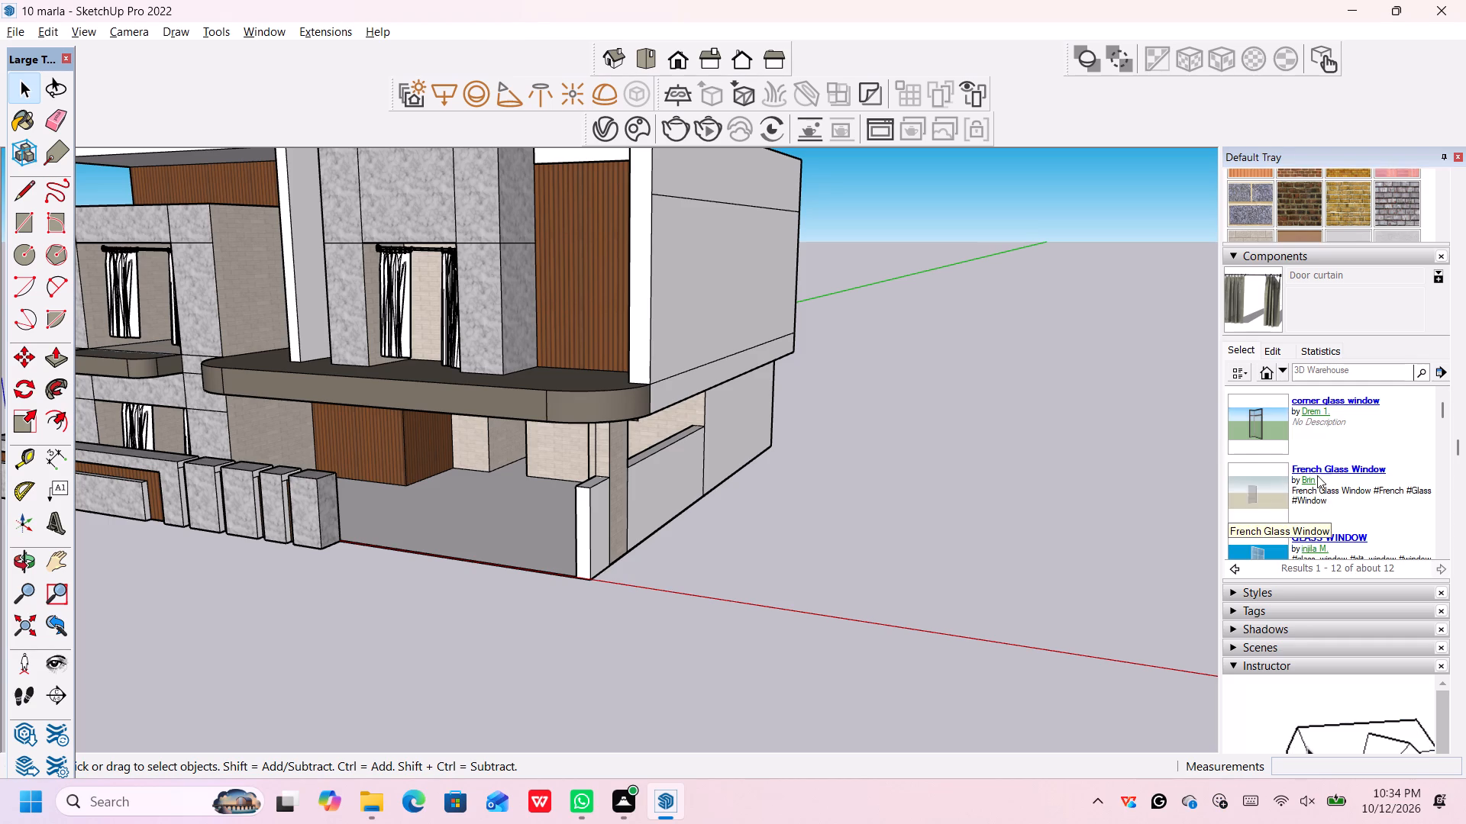
Browse the collection and insert its model named window on the open ground beside the house.
{"action": "scroll", "coordinate": [1306, 447], "scroll_direction": "down", "scroll_amount": 1}
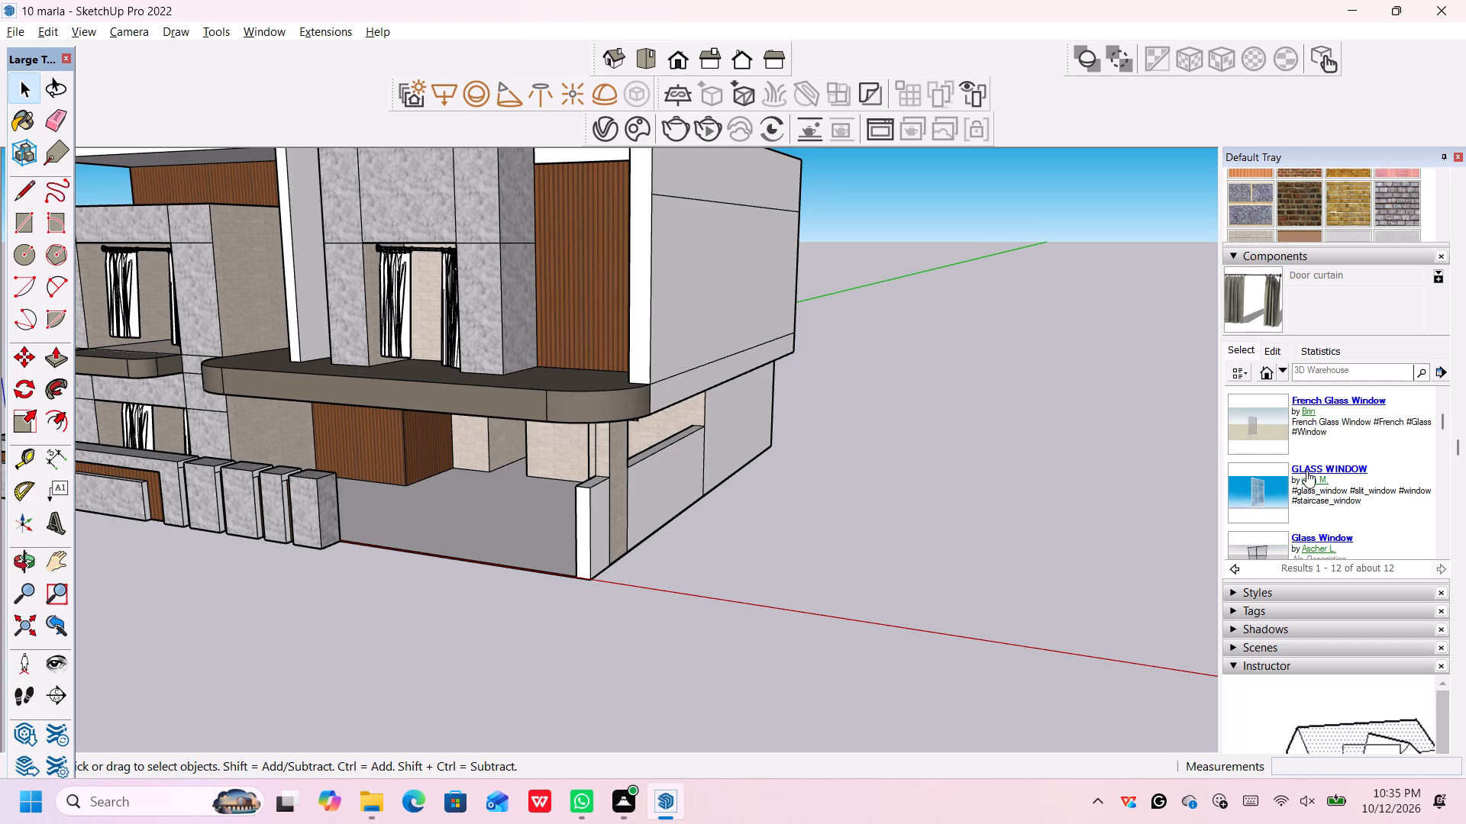
{"action": "scroll", "coordinate": [1306, 471], "scroll_direction": "down", "scroll_amount": 3}
{"action": "scroll", "coordinate": [1306, 469], "scroll_direction": "up", "scroll_amount": 1}
{"action": "scroll", "coordinate": [1306, 469], "scroll_direction": "down", "scroll_amount": 4}
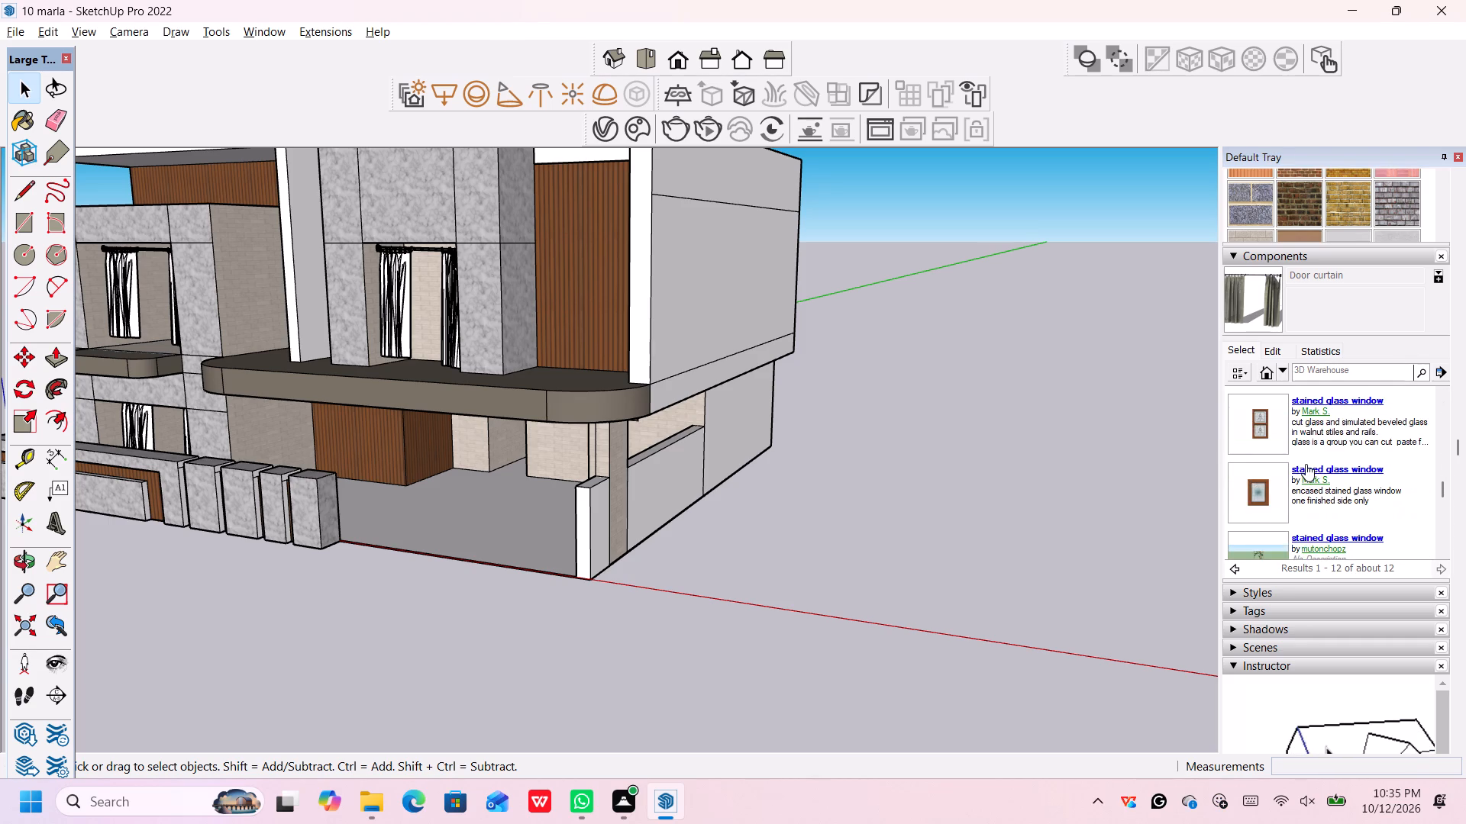
{"action": "scroll", "coordinate": [1306, 464], "scroll_direction": "down", "scroll_amount": 4}
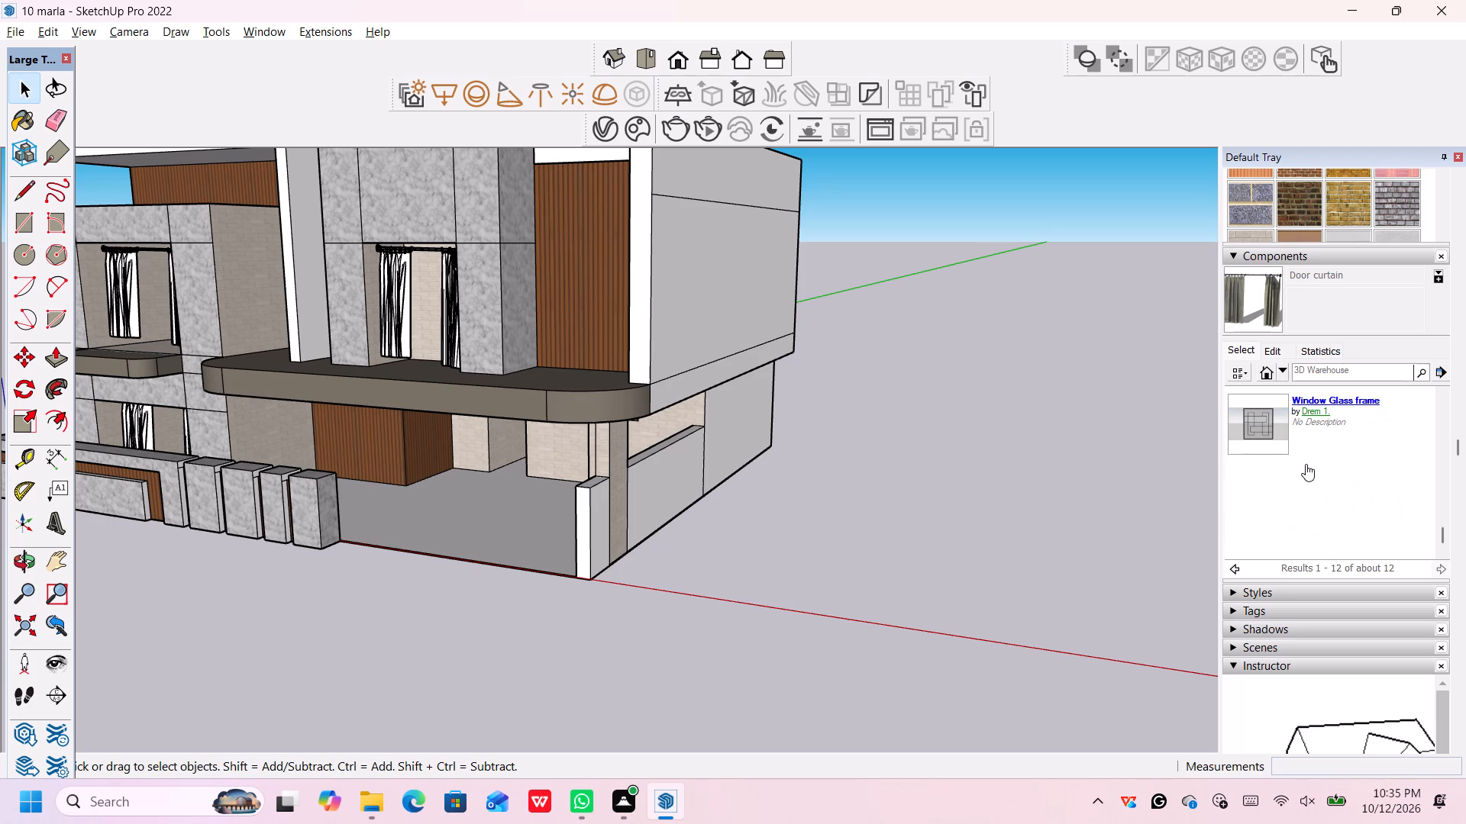
{"action": "scroll", "coordinate": [1306, 464], "scroll_direction": "up", "scroll_amount": 1}
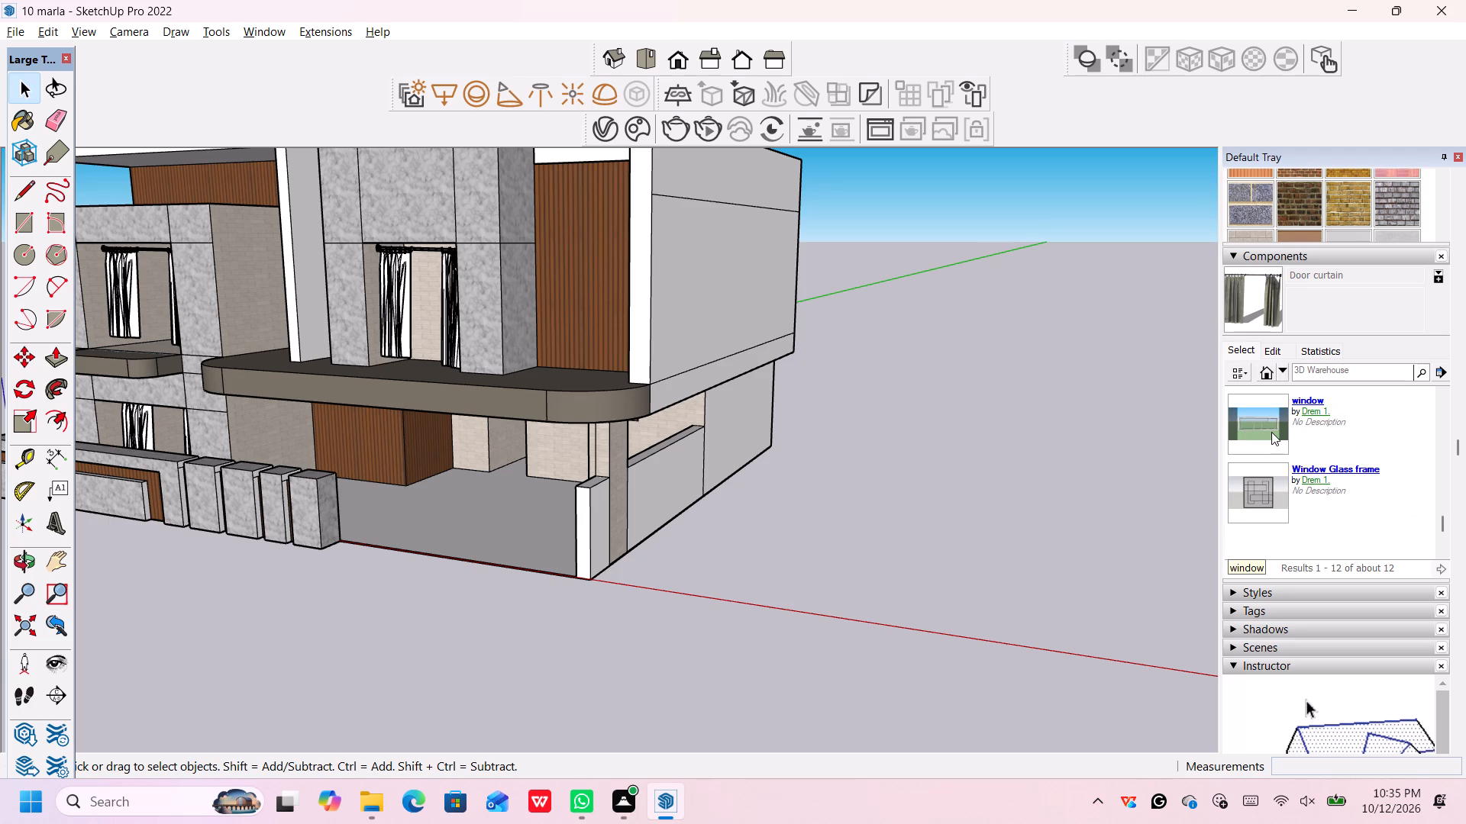
{"action": "left_click", "coordinate": [1271, 432]}
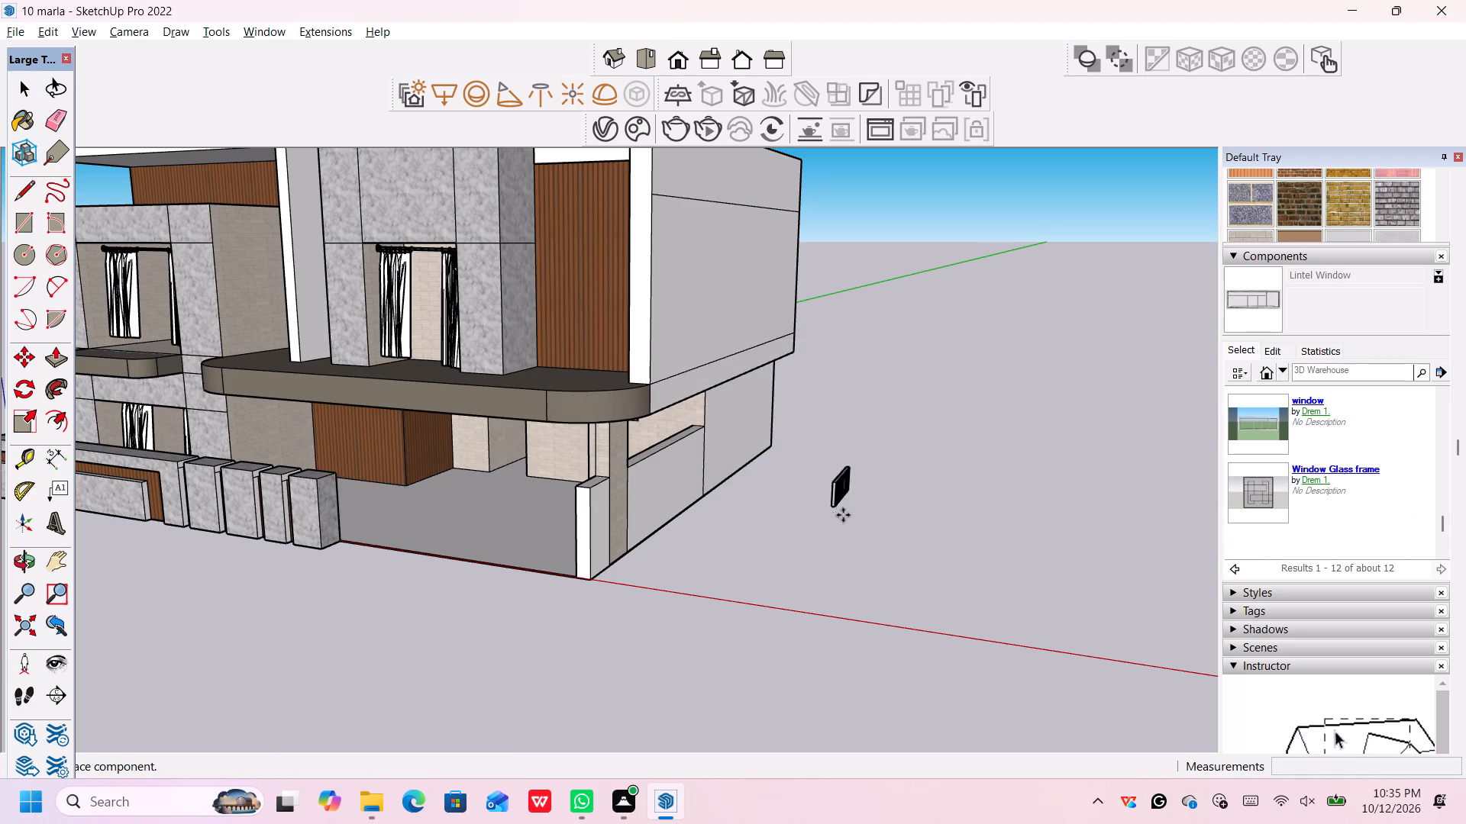
{"action": "left_click", "coordinate": [888, 544]}
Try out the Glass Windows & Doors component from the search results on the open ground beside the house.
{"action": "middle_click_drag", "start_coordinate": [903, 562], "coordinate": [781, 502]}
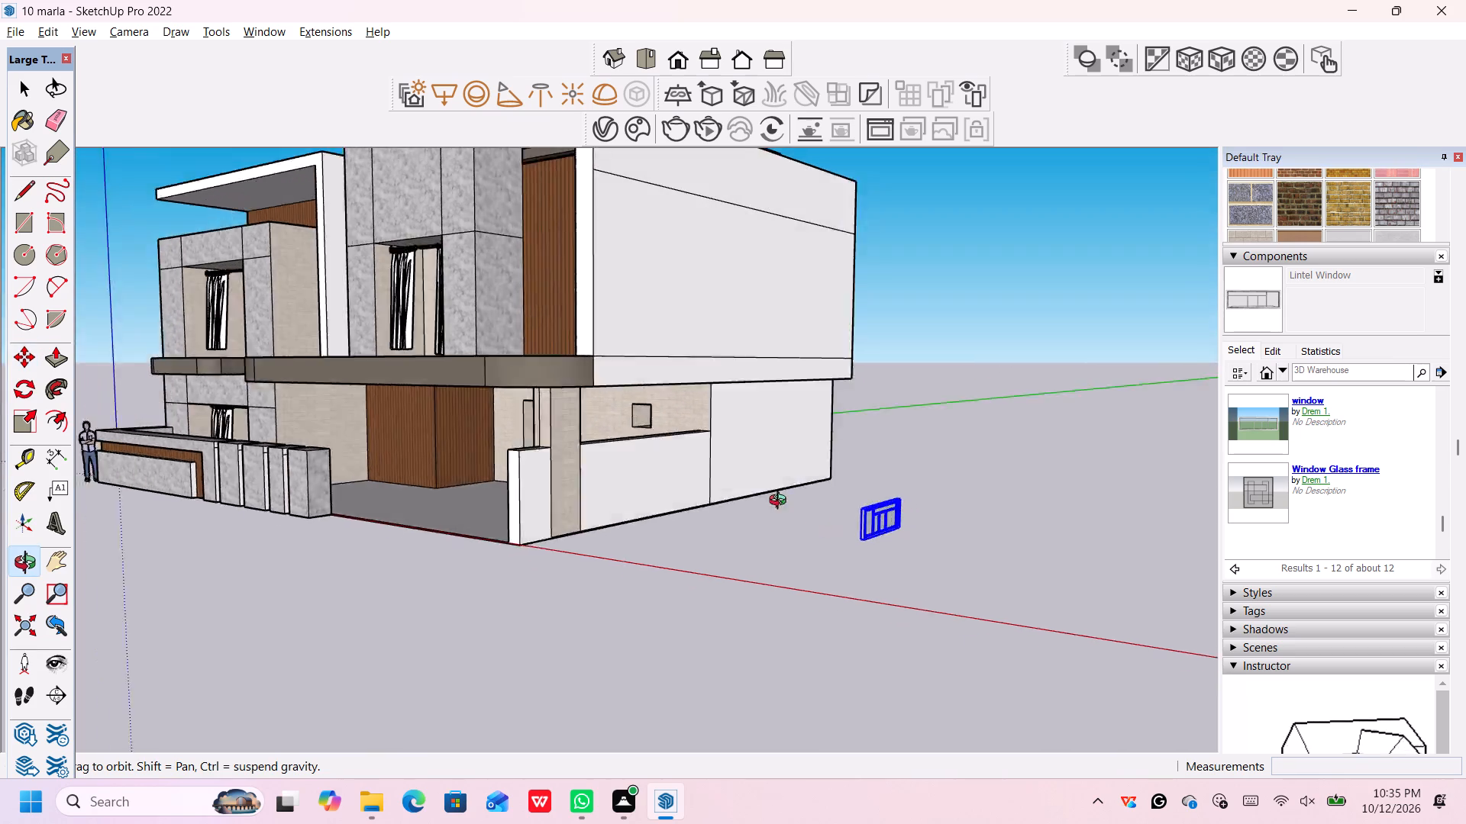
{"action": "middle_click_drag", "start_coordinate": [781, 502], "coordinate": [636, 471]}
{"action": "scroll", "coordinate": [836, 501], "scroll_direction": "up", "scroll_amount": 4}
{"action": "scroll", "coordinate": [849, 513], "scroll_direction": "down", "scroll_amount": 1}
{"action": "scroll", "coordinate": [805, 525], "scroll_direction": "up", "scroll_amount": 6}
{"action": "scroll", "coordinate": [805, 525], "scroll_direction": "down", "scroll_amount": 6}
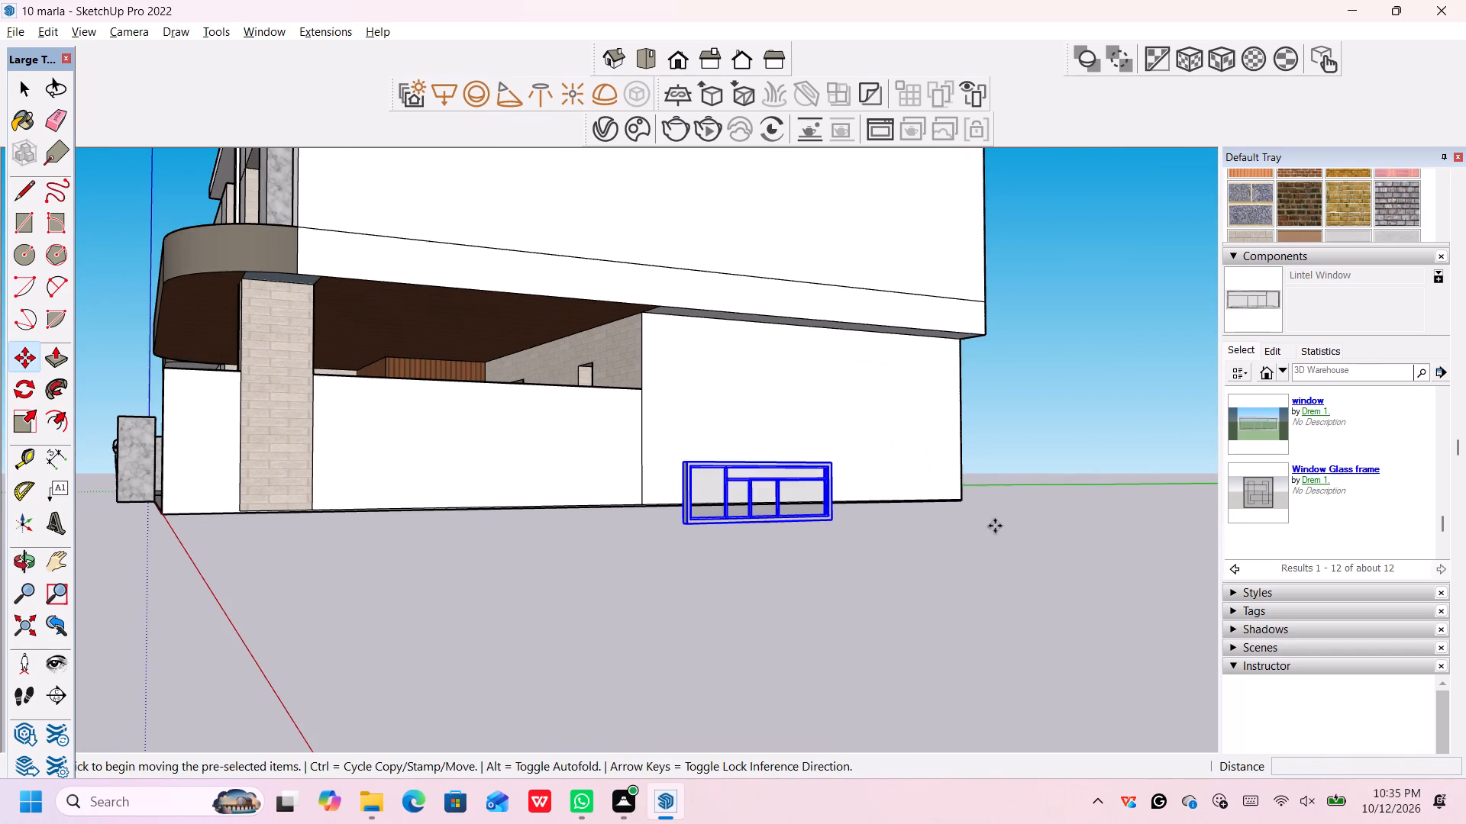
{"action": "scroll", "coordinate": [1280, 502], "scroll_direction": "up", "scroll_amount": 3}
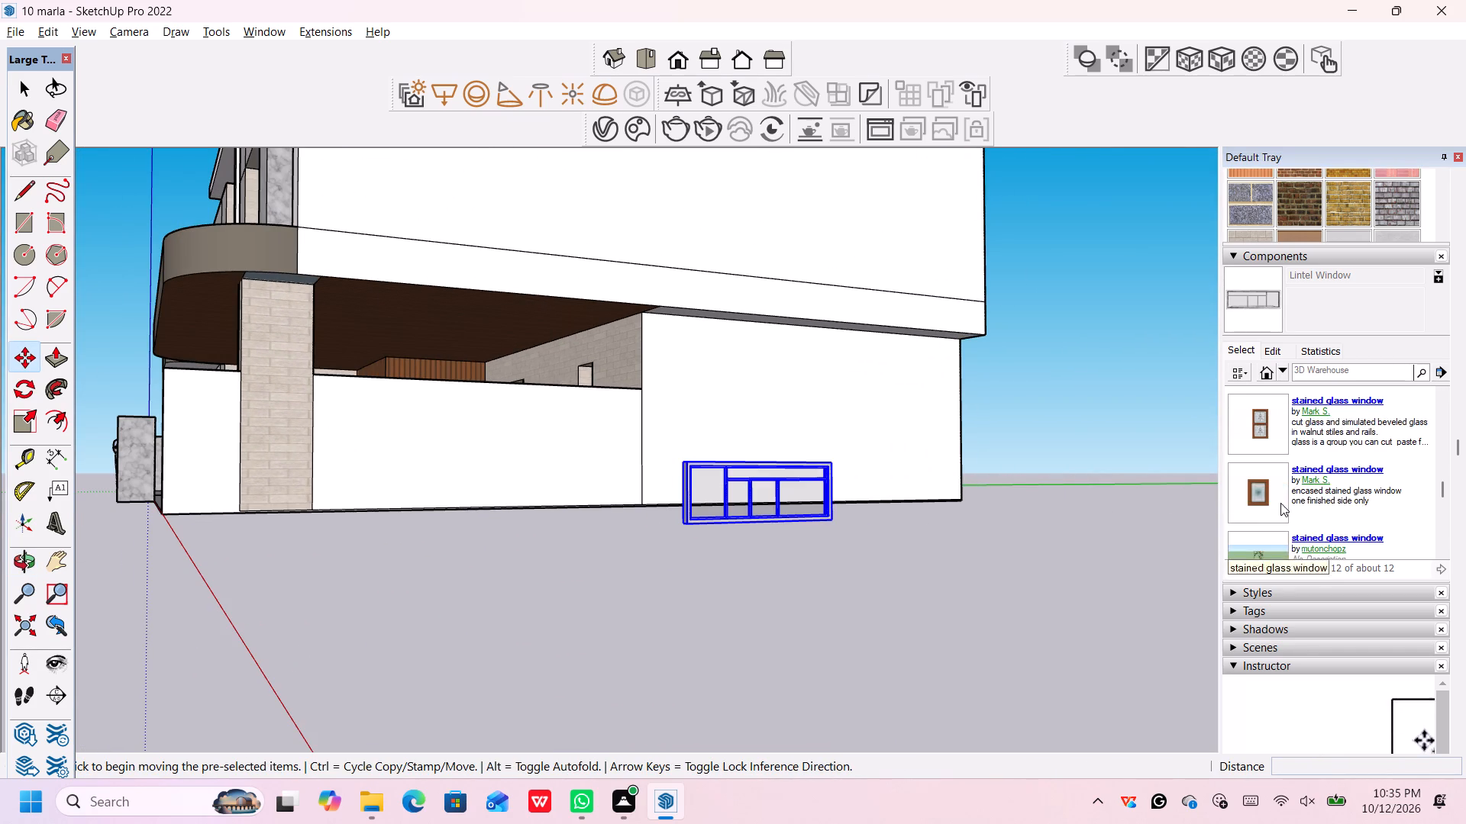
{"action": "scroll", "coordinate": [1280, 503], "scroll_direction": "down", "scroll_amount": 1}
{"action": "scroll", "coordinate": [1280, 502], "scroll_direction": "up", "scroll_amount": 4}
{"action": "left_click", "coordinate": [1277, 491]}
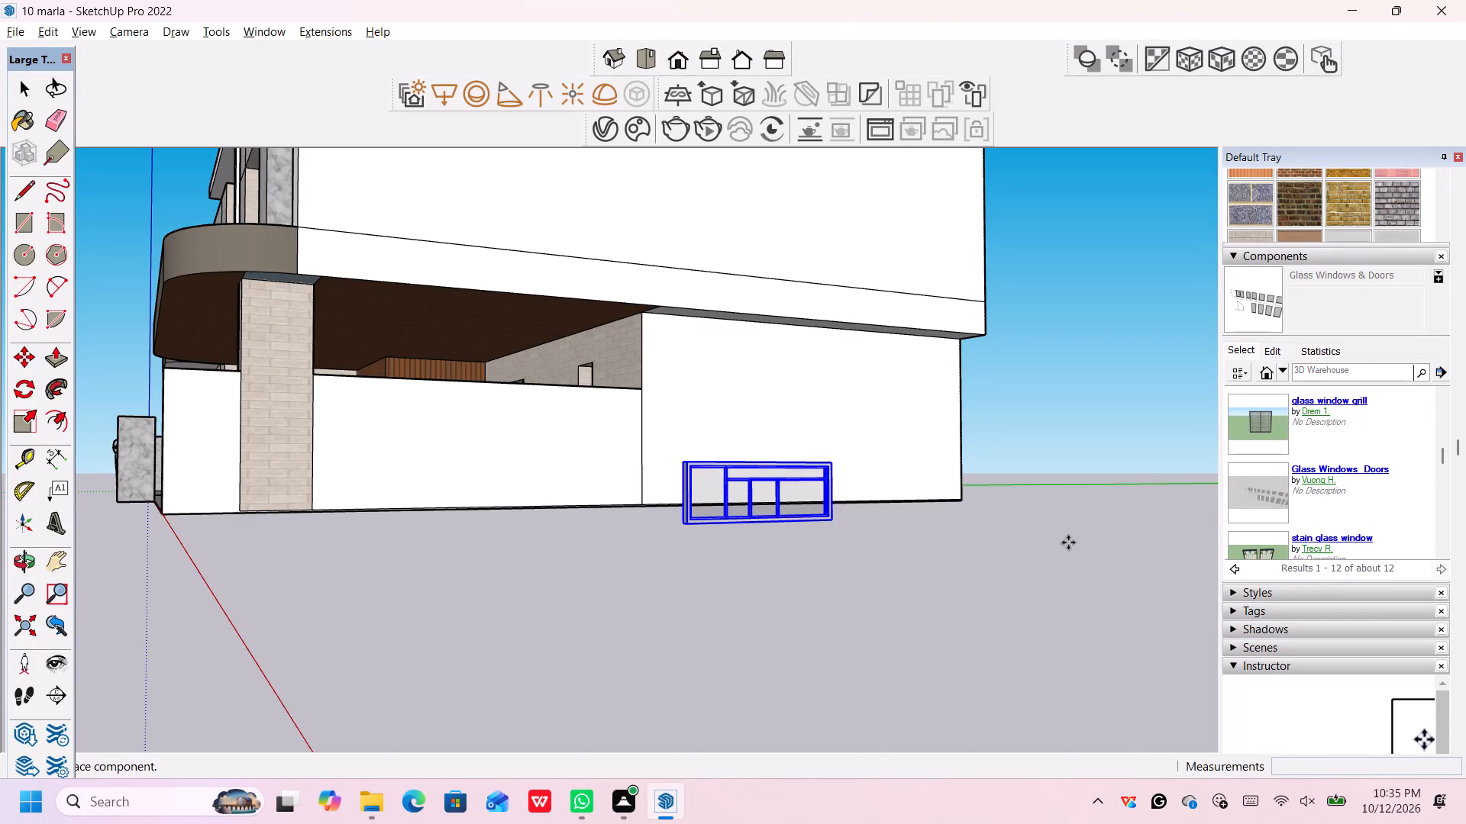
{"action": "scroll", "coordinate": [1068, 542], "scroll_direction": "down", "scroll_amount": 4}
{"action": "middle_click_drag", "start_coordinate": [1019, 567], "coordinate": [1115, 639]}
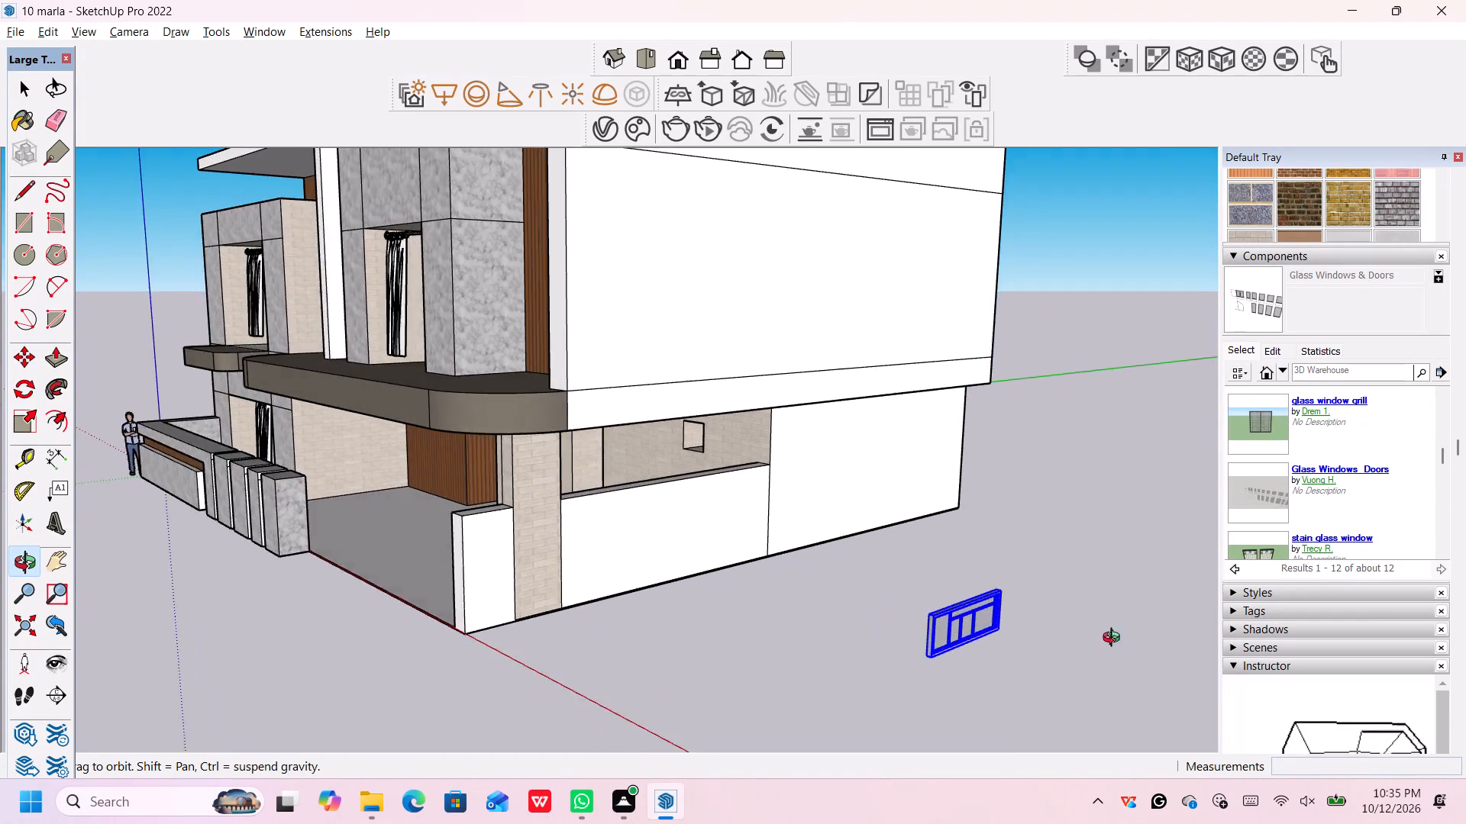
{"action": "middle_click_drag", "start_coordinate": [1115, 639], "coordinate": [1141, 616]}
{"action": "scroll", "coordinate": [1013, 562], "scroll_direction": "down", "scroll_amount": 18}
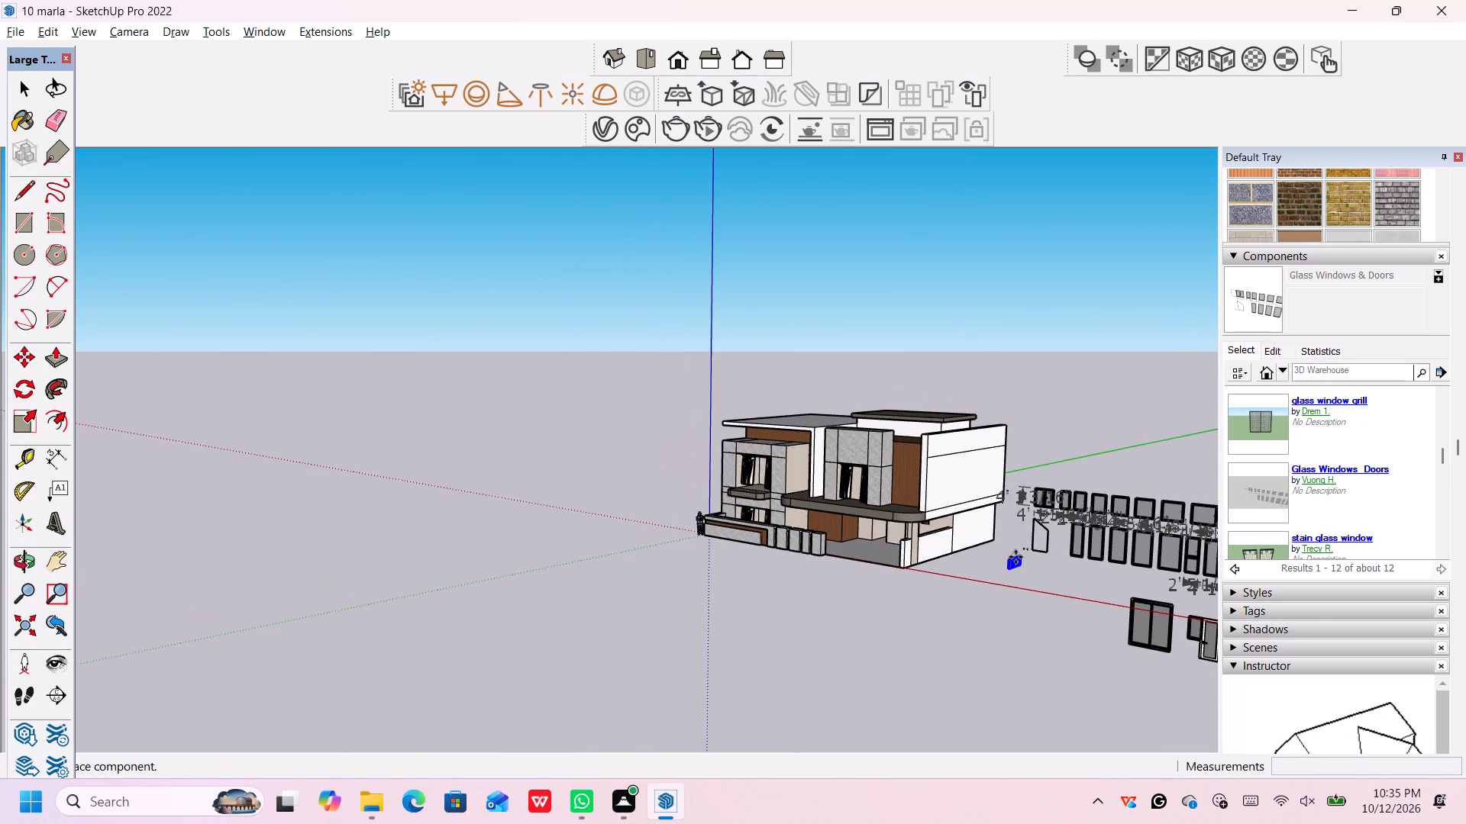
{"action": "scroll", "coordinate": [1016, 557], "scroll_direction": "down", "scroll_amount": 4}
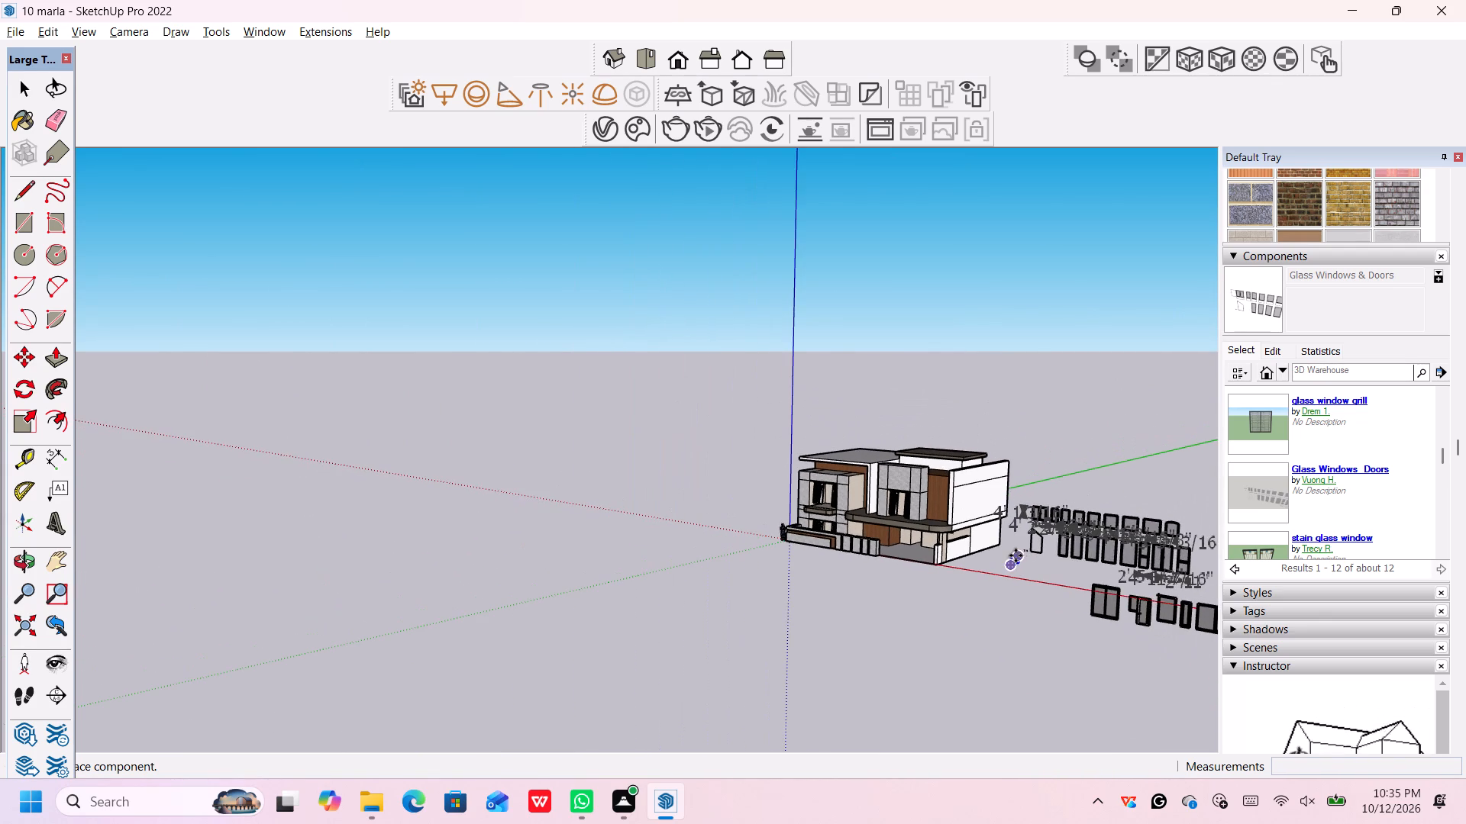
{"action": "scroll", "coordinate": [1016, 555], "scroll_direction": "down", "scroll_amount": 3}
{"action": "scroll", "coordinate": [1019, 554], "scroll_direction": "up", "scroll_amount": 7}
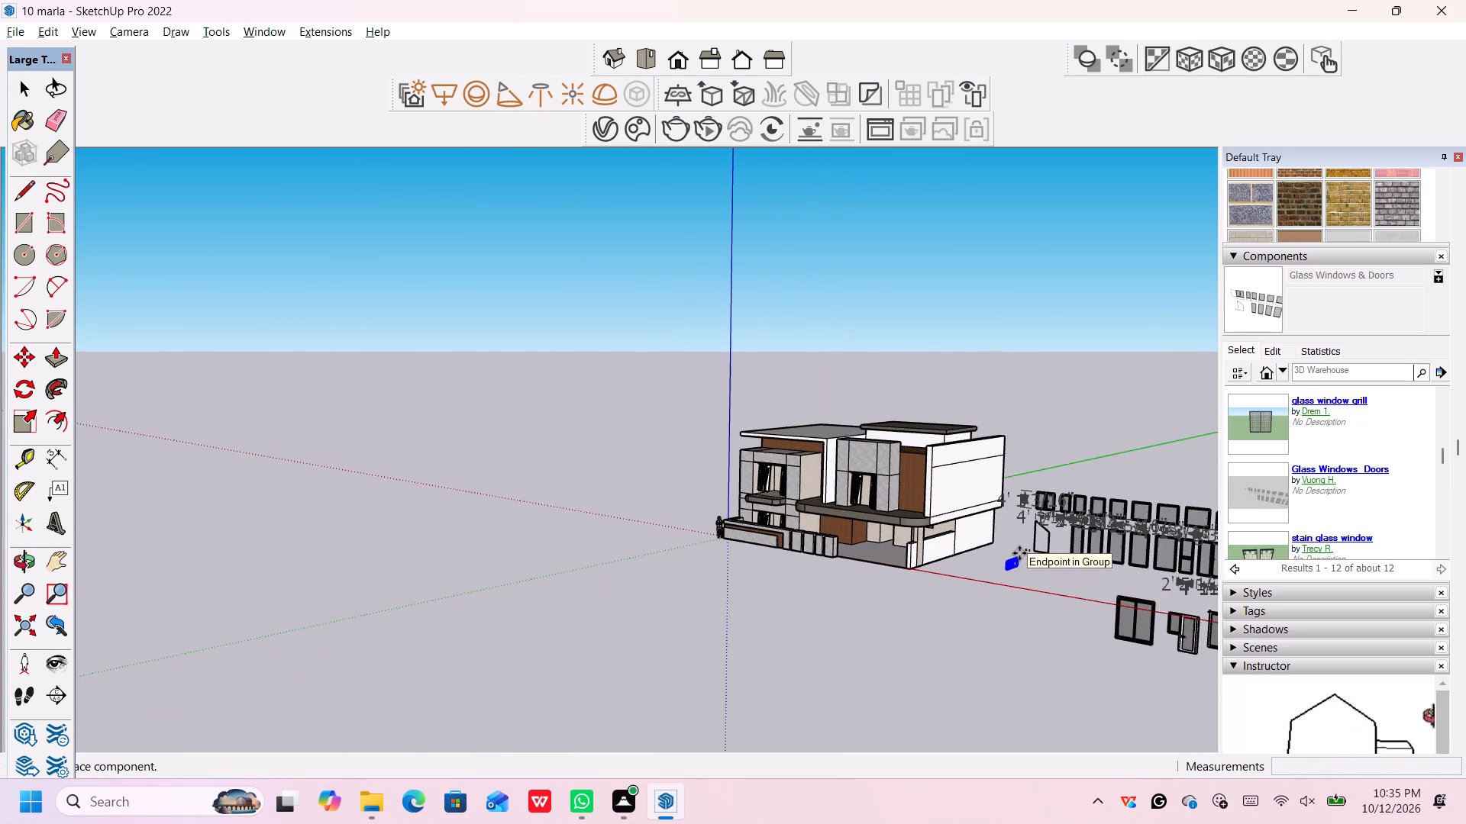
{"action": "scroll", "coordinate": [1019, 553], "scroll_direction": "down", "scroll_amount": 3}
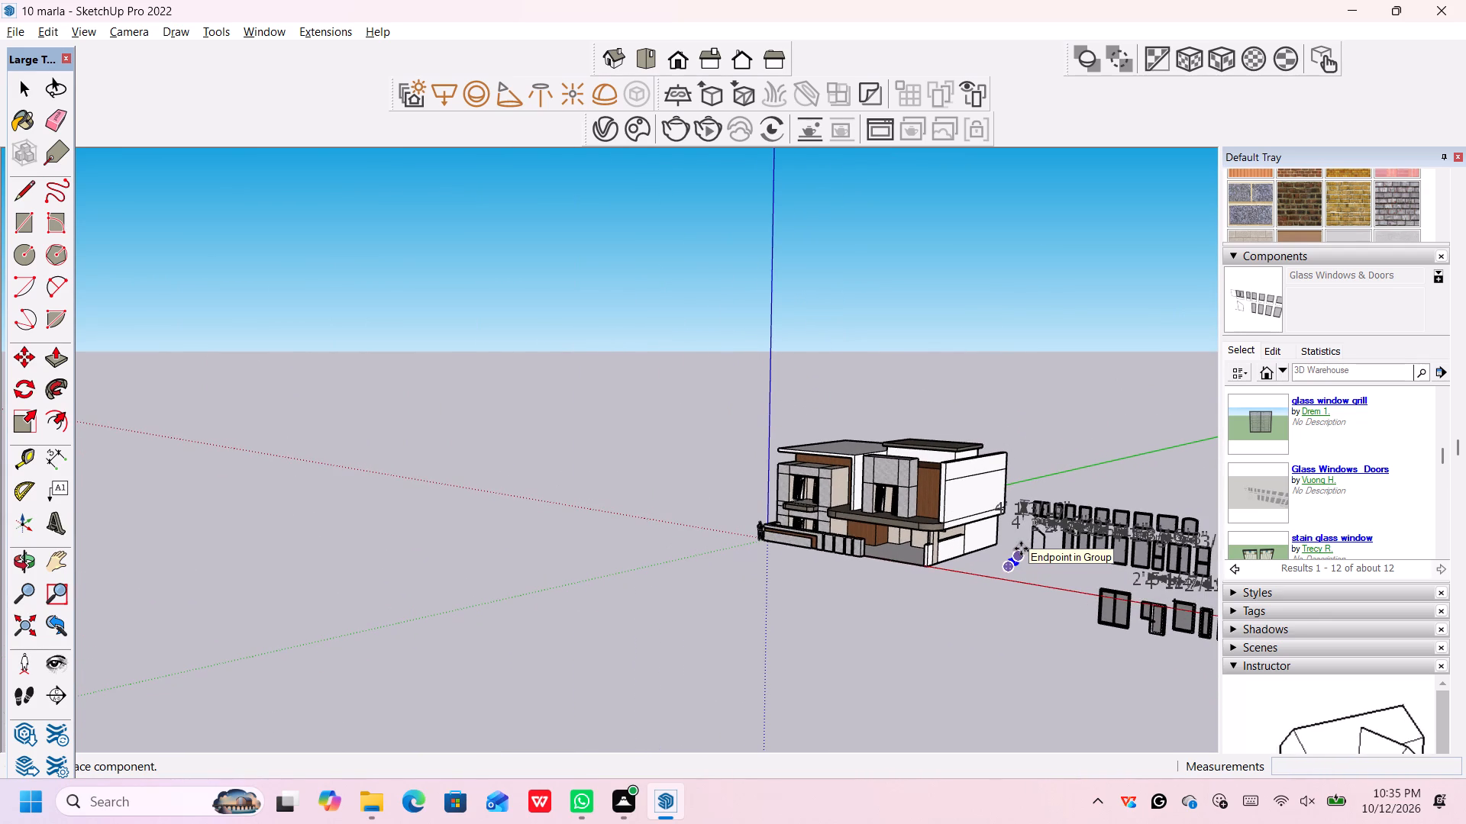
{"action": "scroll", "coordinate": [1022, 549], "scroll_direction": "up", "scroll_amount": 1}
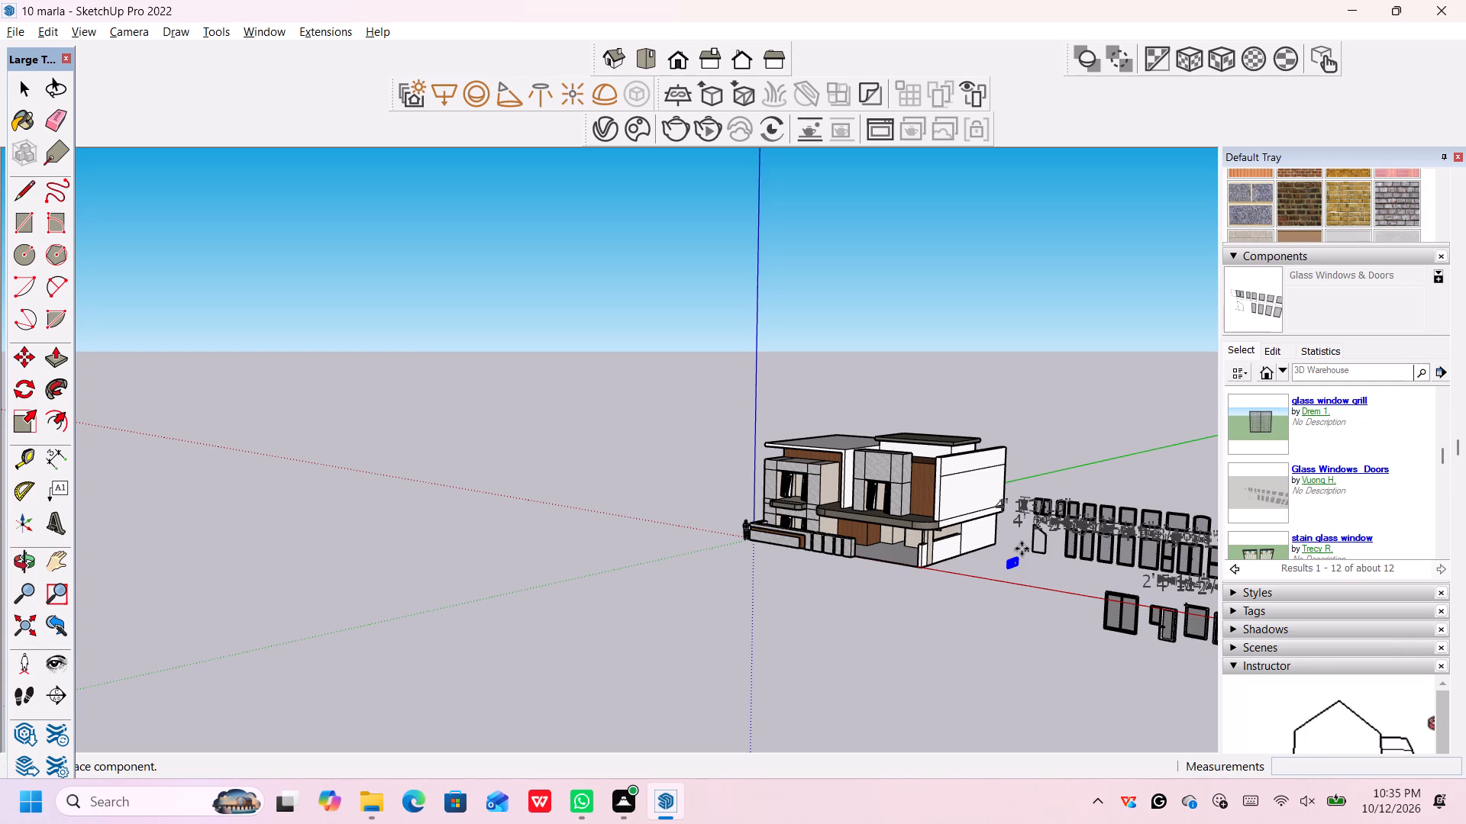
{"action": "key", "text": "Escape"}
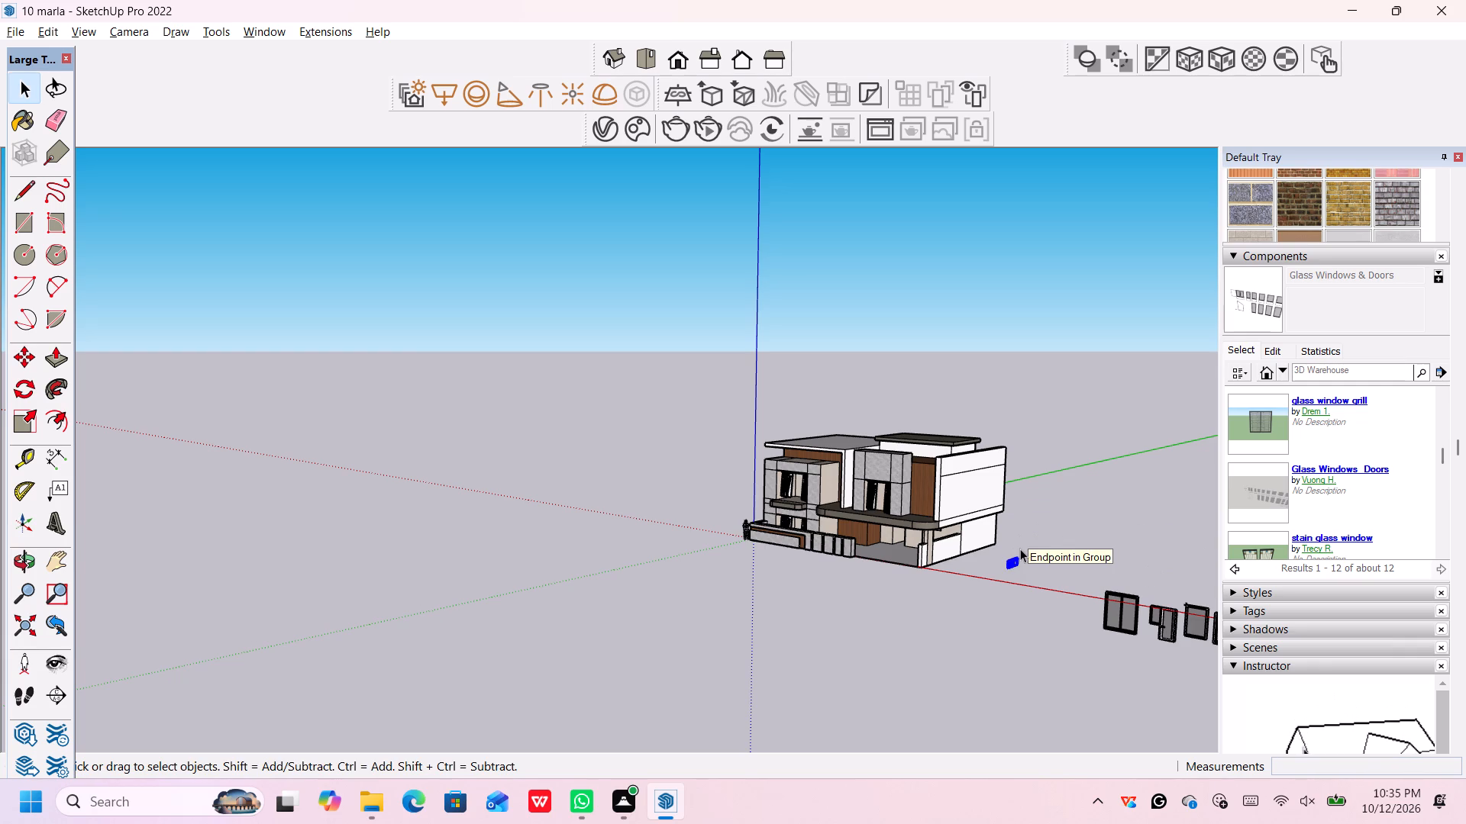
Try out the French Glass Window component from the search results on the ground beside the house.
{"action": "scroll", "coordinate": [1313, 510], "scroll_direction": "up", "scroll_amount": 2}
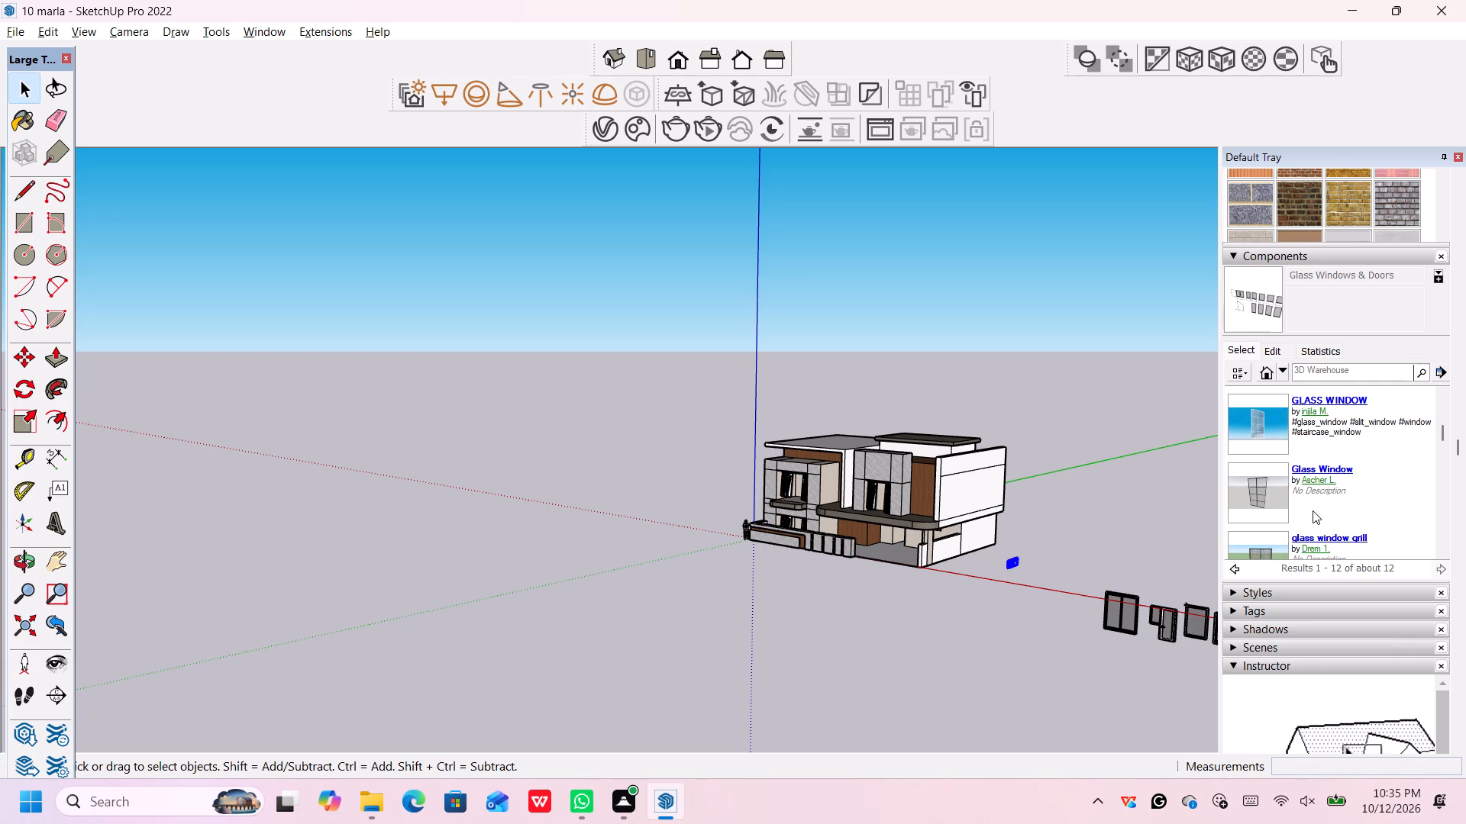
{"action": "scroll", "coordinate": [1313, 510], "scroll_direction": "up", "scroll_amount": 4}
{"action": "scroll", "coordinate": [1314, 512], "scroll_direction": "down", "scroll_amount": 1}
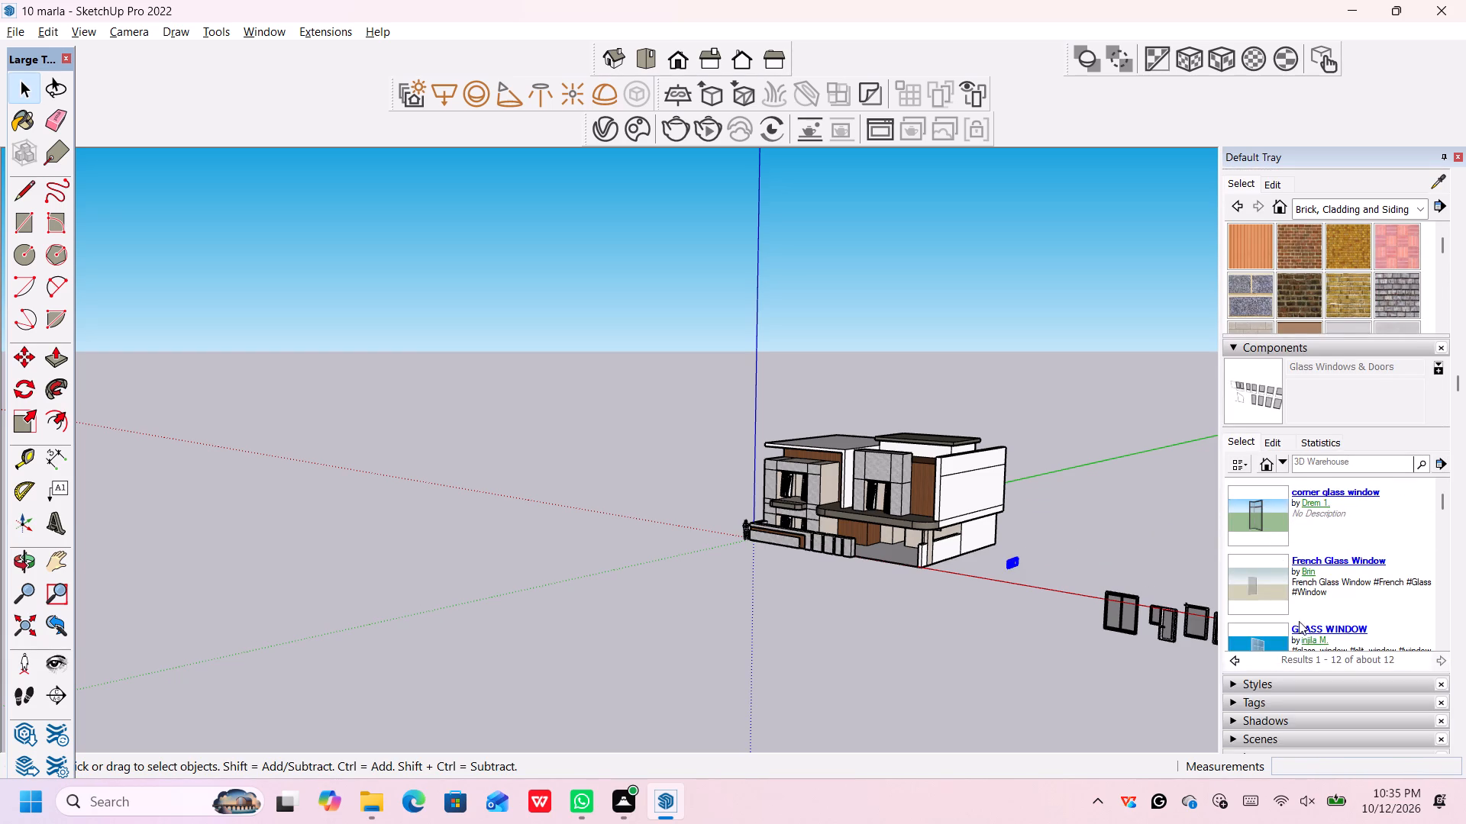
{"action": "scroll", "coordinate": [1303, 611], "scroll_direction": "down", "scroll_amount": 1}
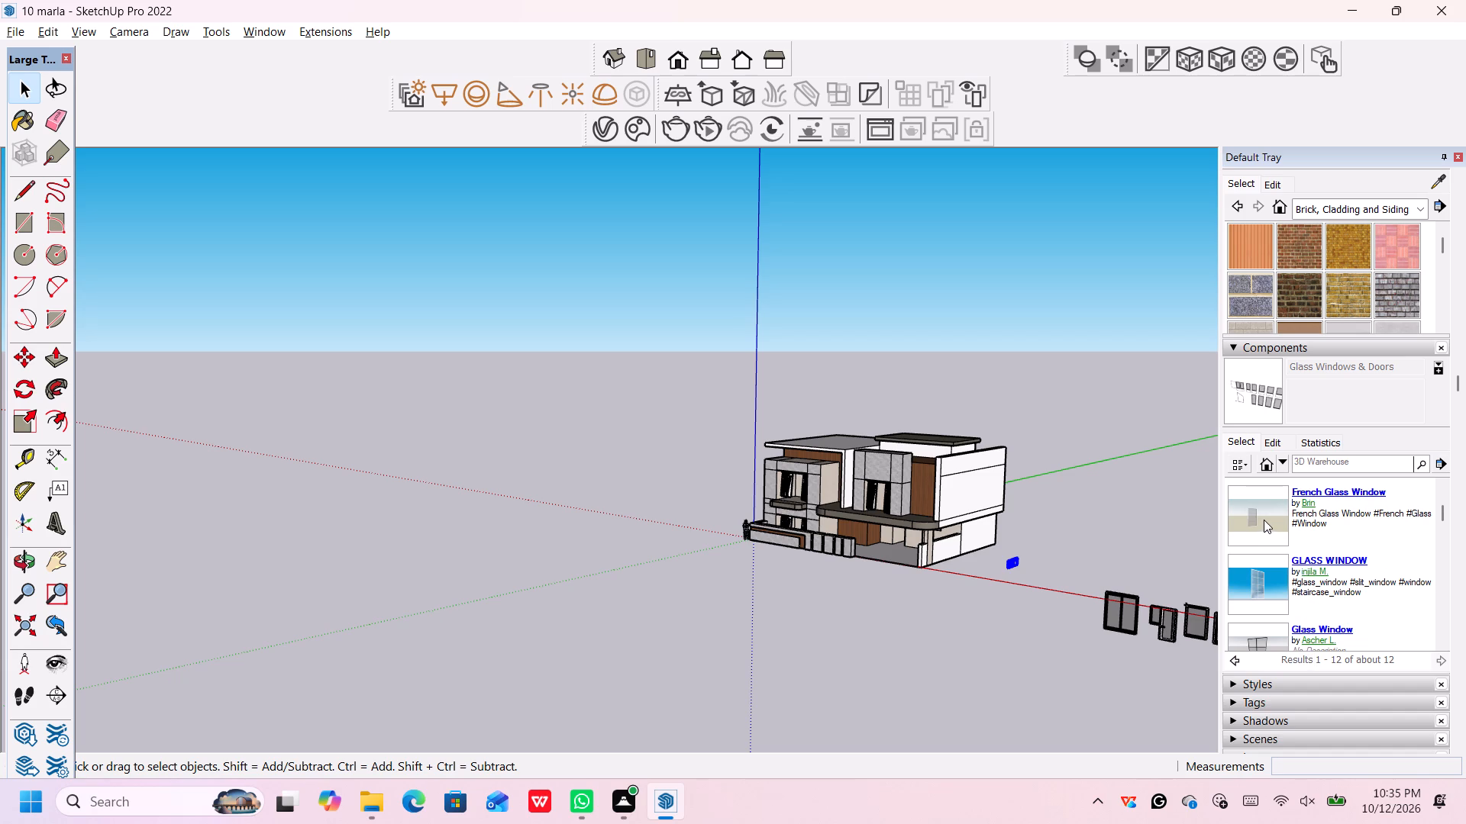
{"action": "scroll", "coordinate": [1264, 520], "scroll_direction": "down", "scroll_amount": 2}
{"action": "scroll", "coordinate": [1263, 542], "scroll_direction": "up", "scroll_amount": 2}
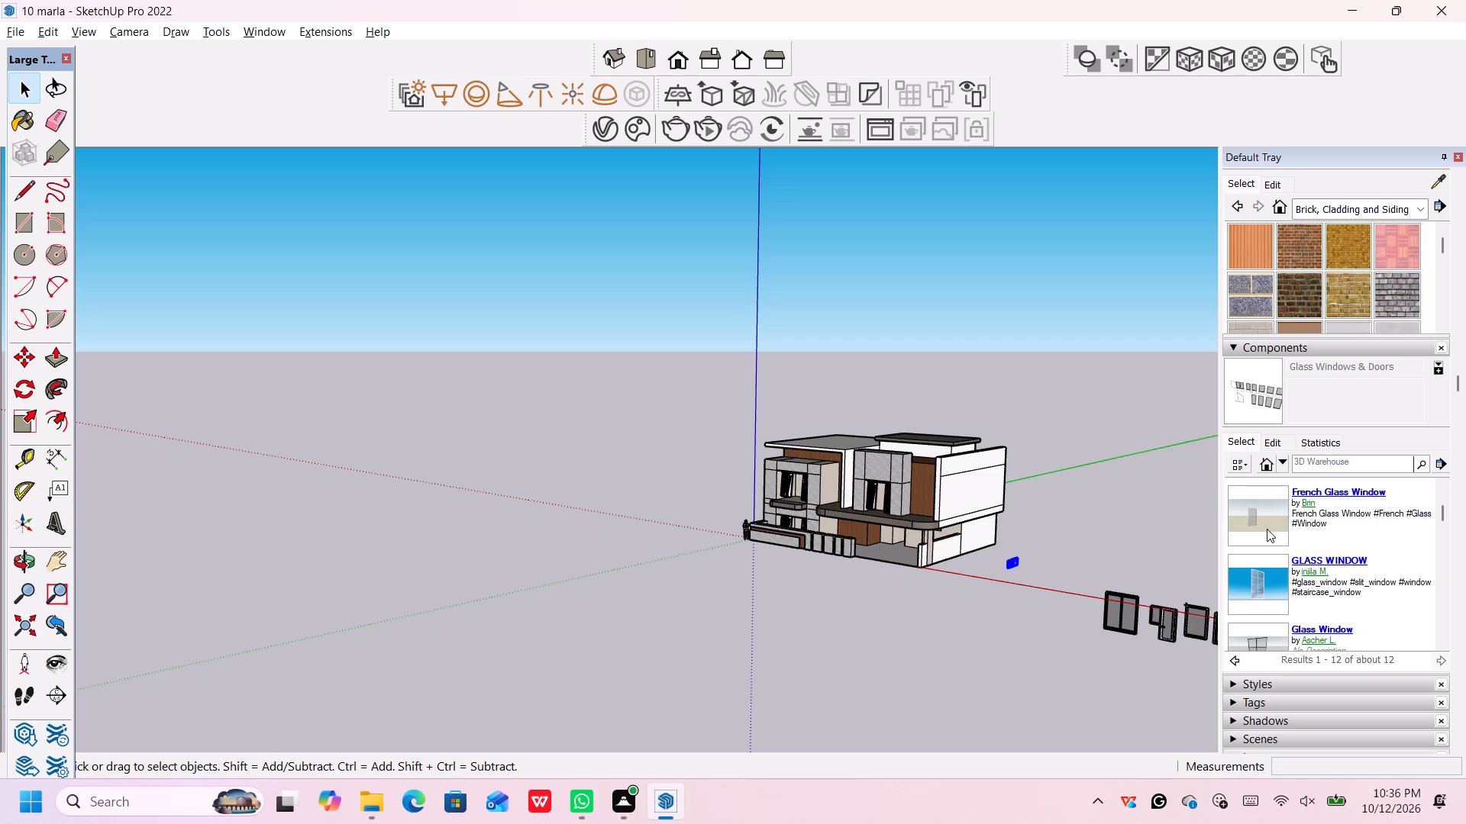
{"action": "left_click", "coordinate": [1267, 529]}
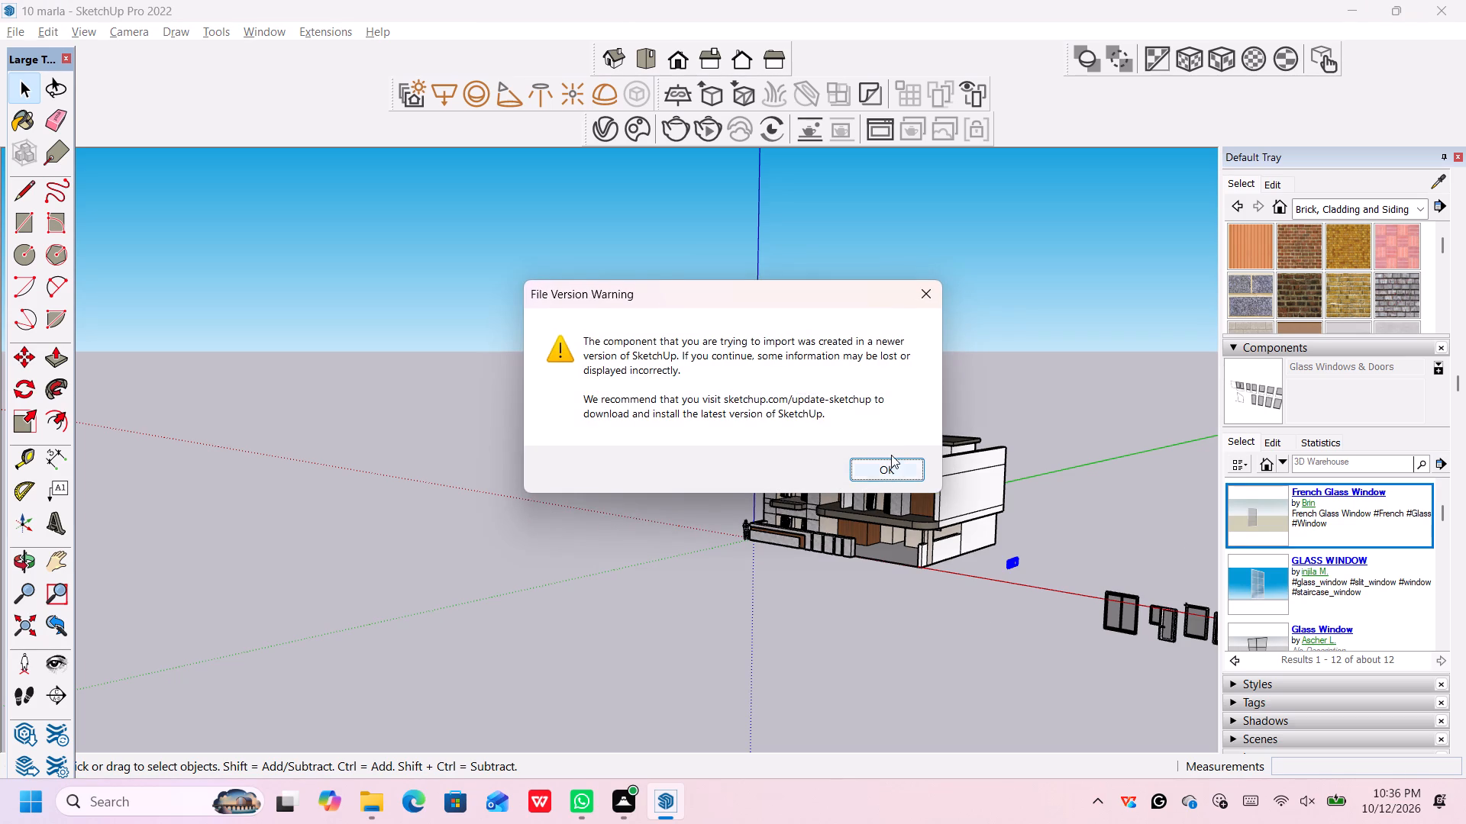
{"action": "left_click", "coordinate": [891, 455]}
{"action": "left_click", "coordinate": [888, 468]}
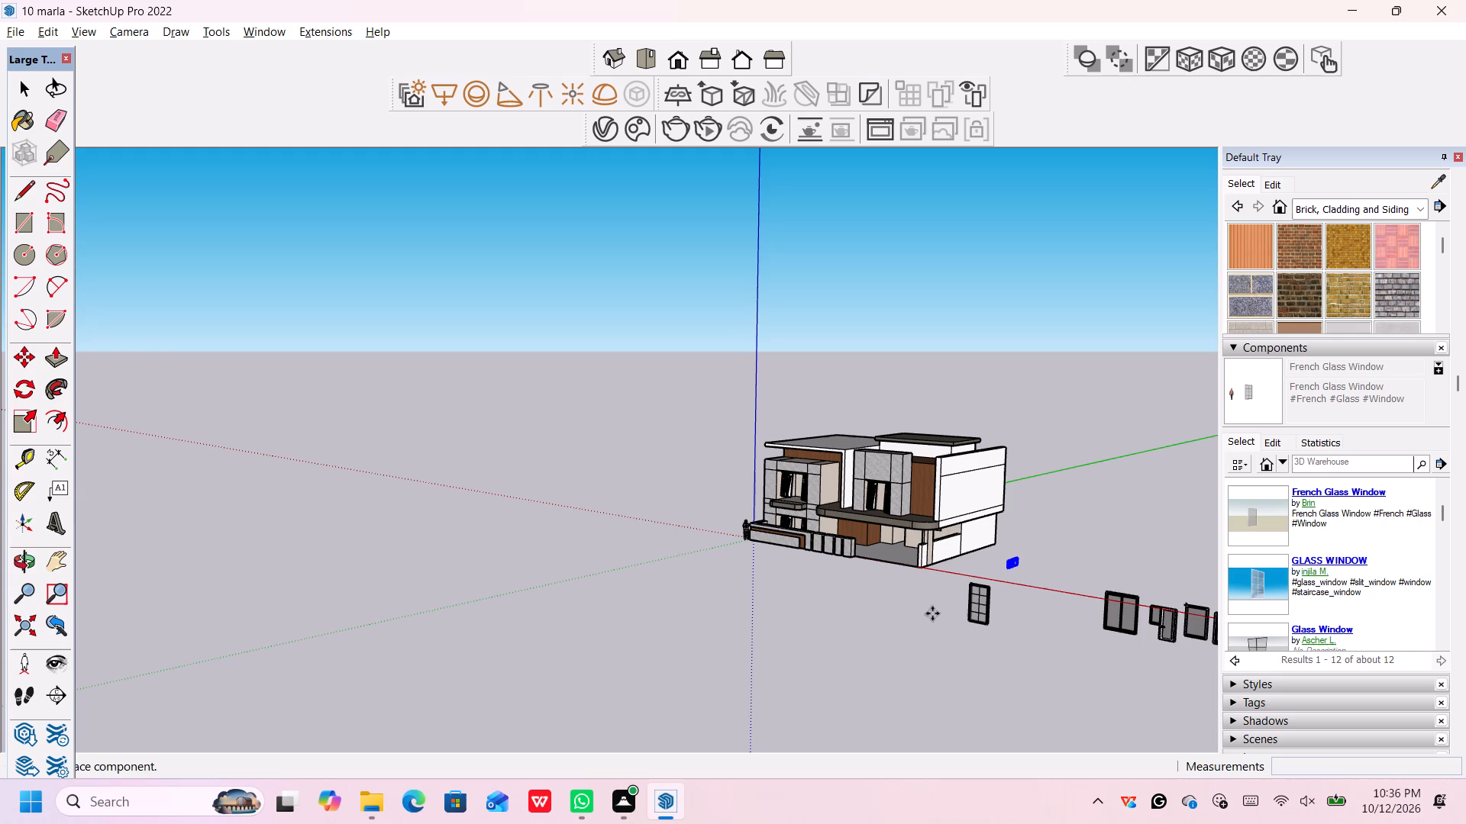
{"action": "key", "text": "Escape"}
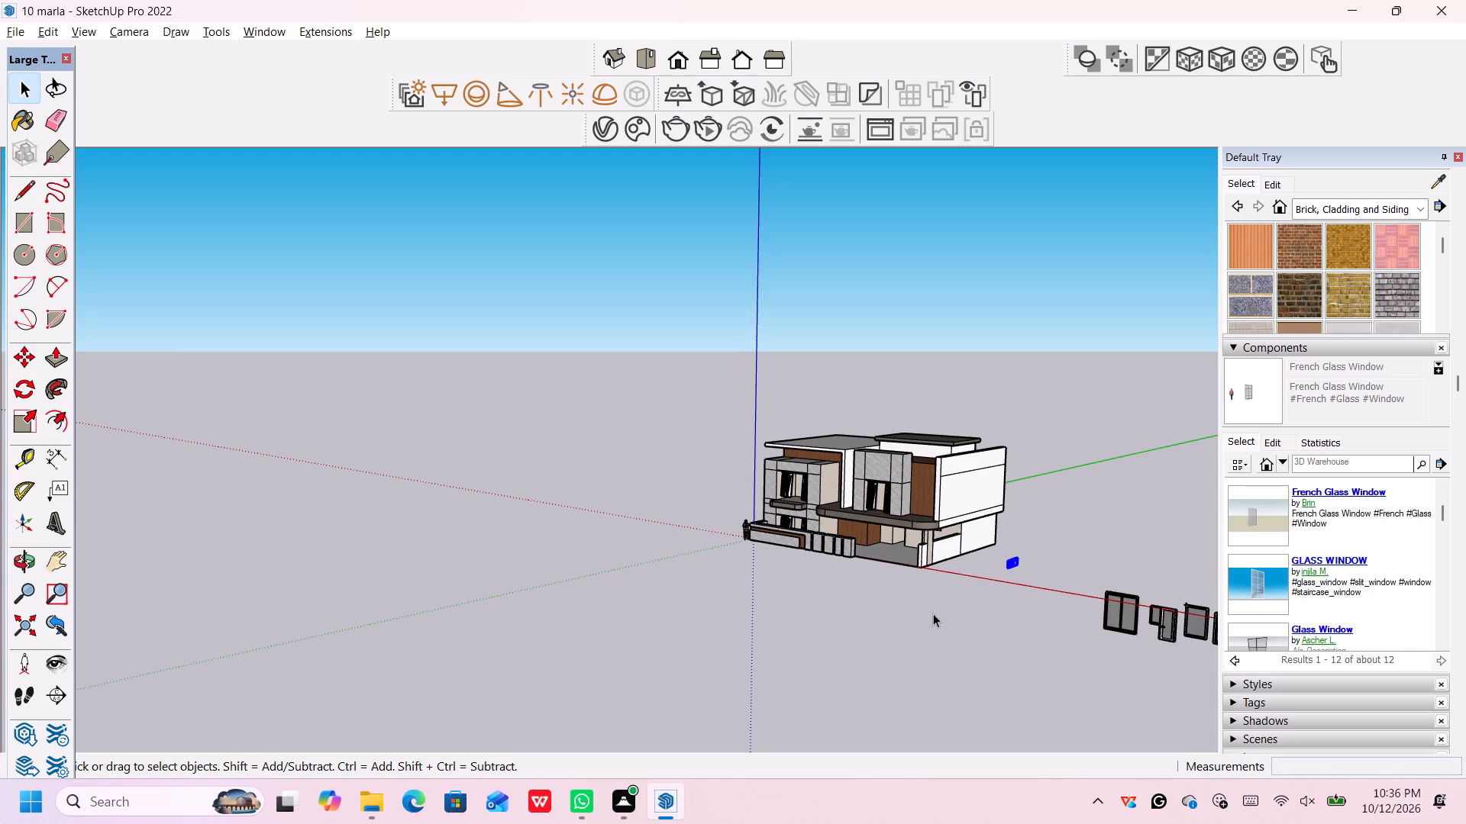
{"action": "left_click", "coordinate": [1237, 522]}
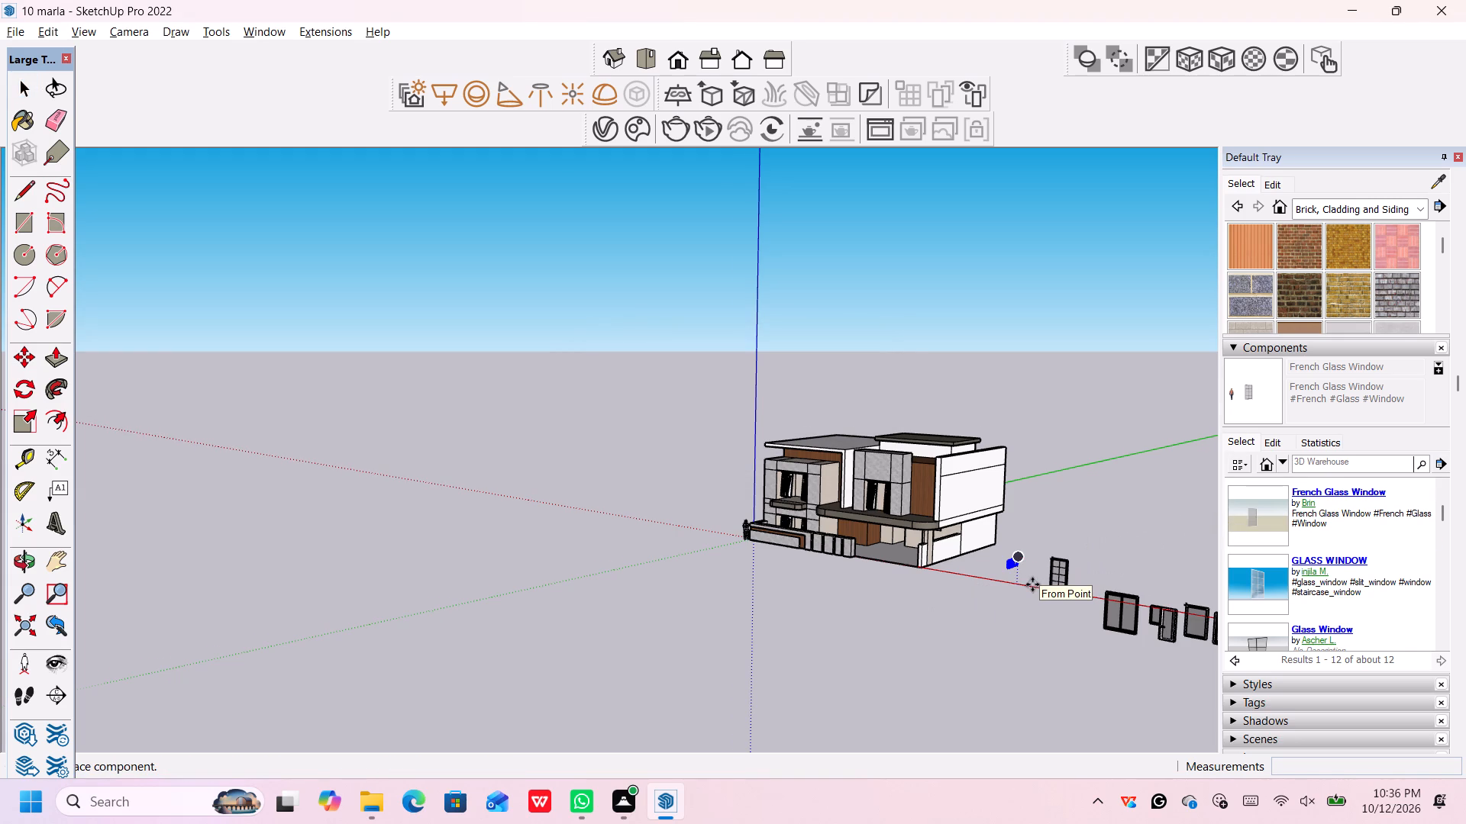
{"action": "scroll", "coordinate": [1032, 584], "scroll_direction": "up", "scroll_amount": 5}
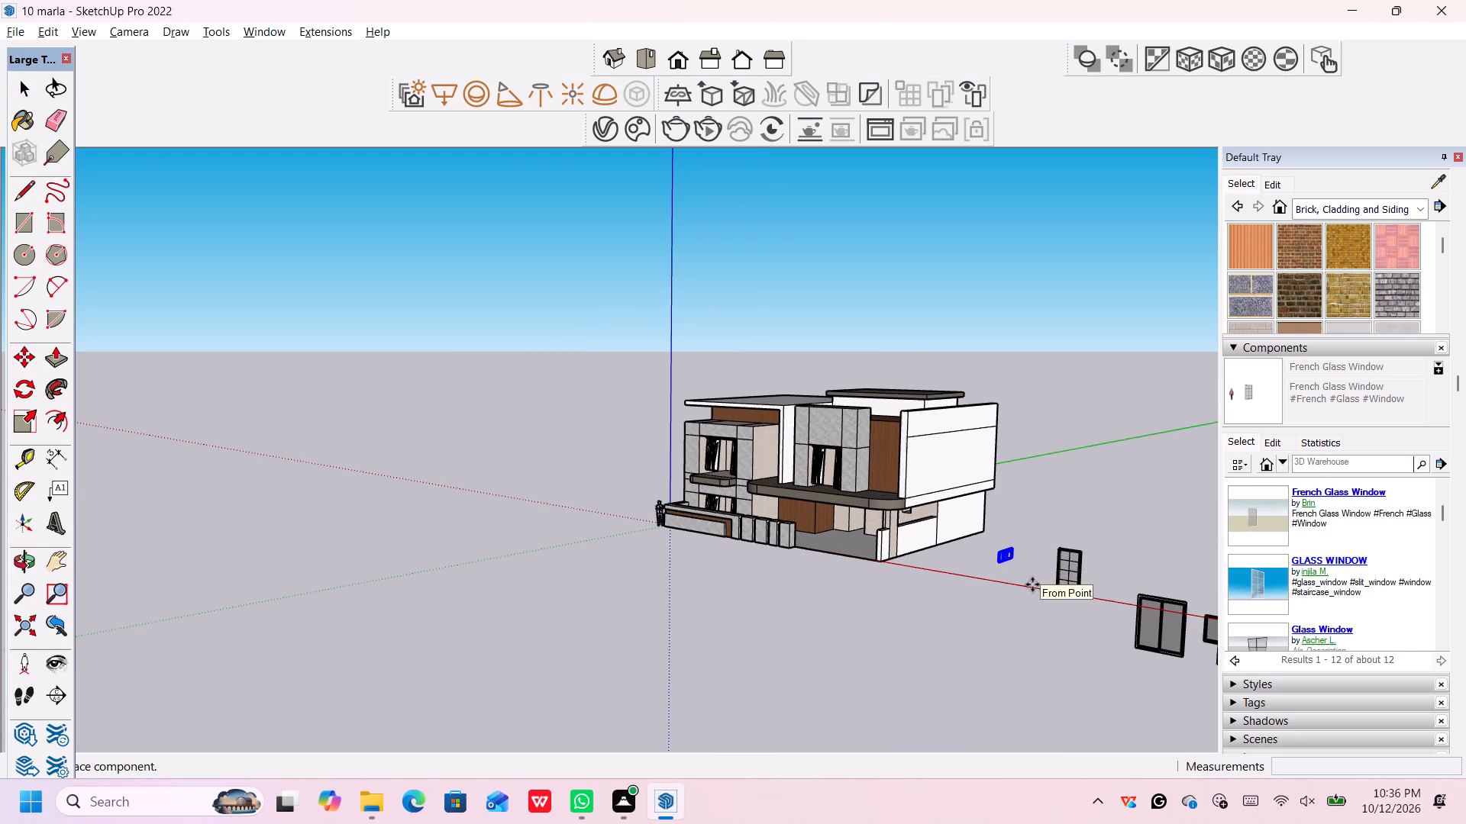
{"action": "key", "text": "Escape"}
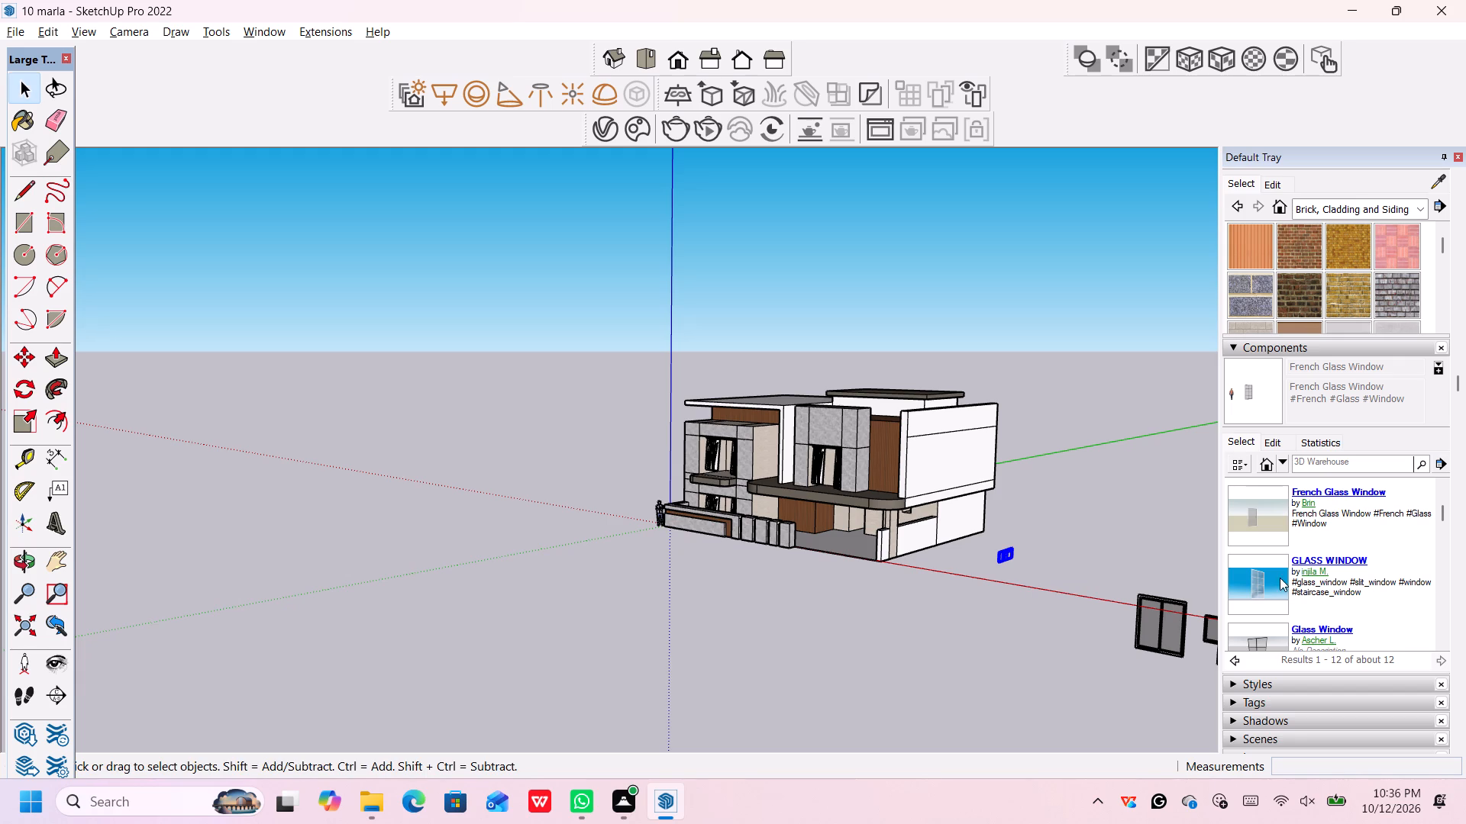
Insert the stained glass window with the climbing flower design at the pillar's base corner in the upper curtained opening above the carport.
{"action": "scroll", "coordinate": [1323, 581], "scroll_direction": "down", "scroll_amount": 1}
{"action": "scroll", "coordinate": [1323, 581], "scroll_direction": "up", "scroll_amount": 1}
{"action": "scroll", "coordinate": [1323, 581], "scroll_direction": "down", "scroll_amount": 4}
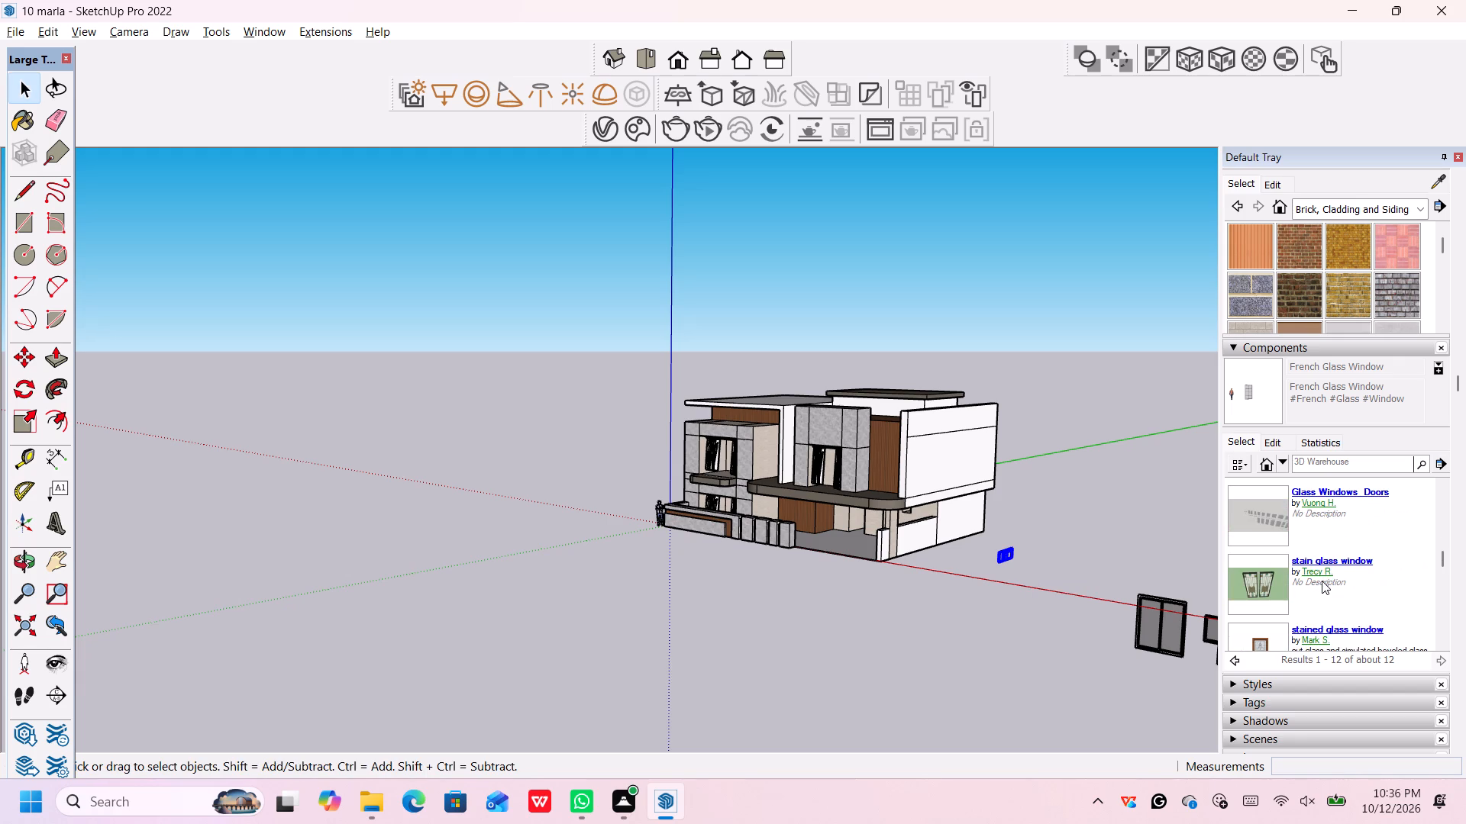
{"action": "scroll", "coordinate": [1322, 581], "scroll_direction": "down", "scroll_amount": 4}
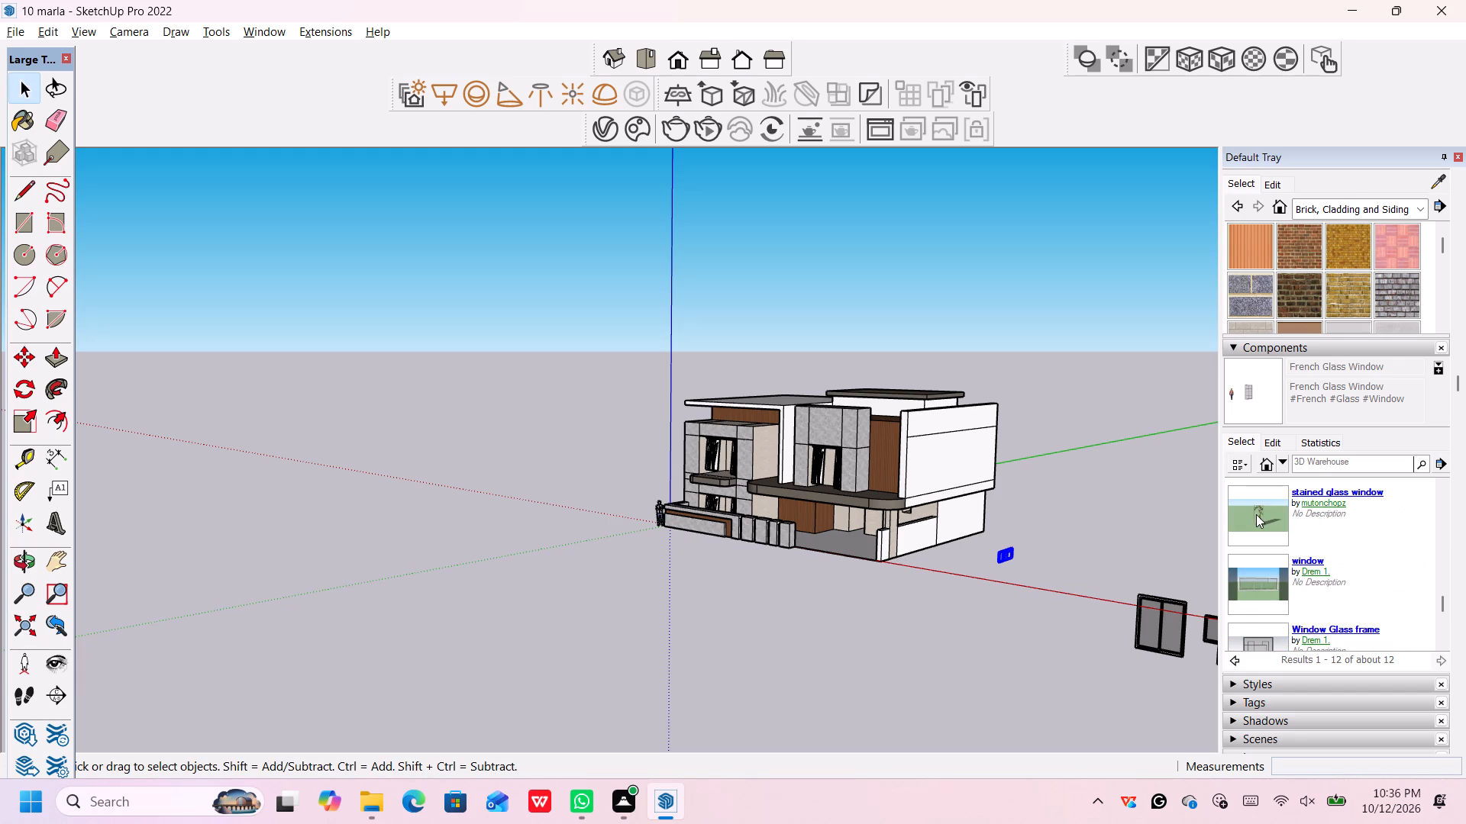
{"action": "left_click", "coordinate": [1256, 514]}
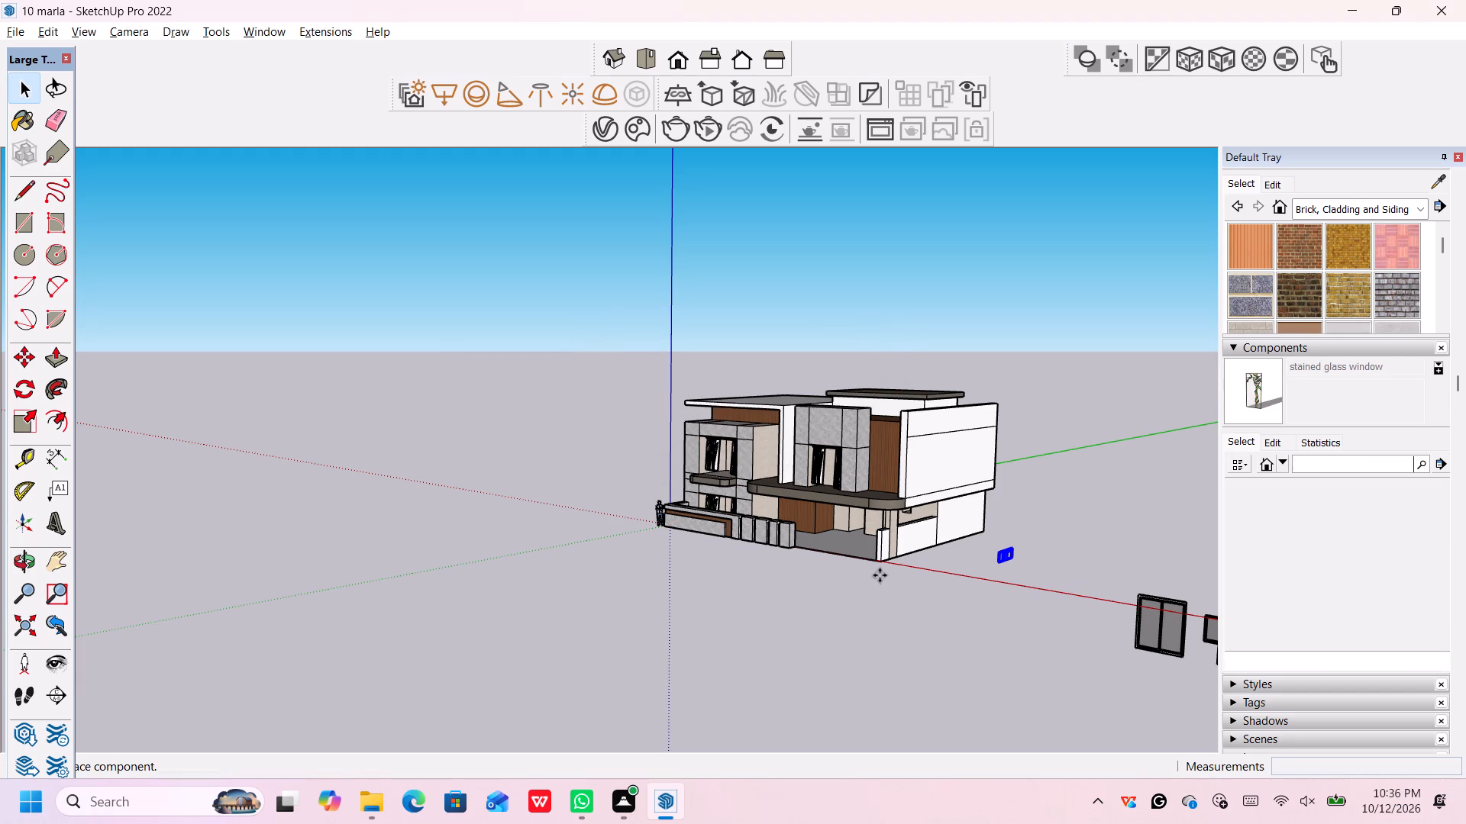
{"action": "scroll", "coordinate": [850, 587], "scroll_direction": "up", "scroll_amount": 5}
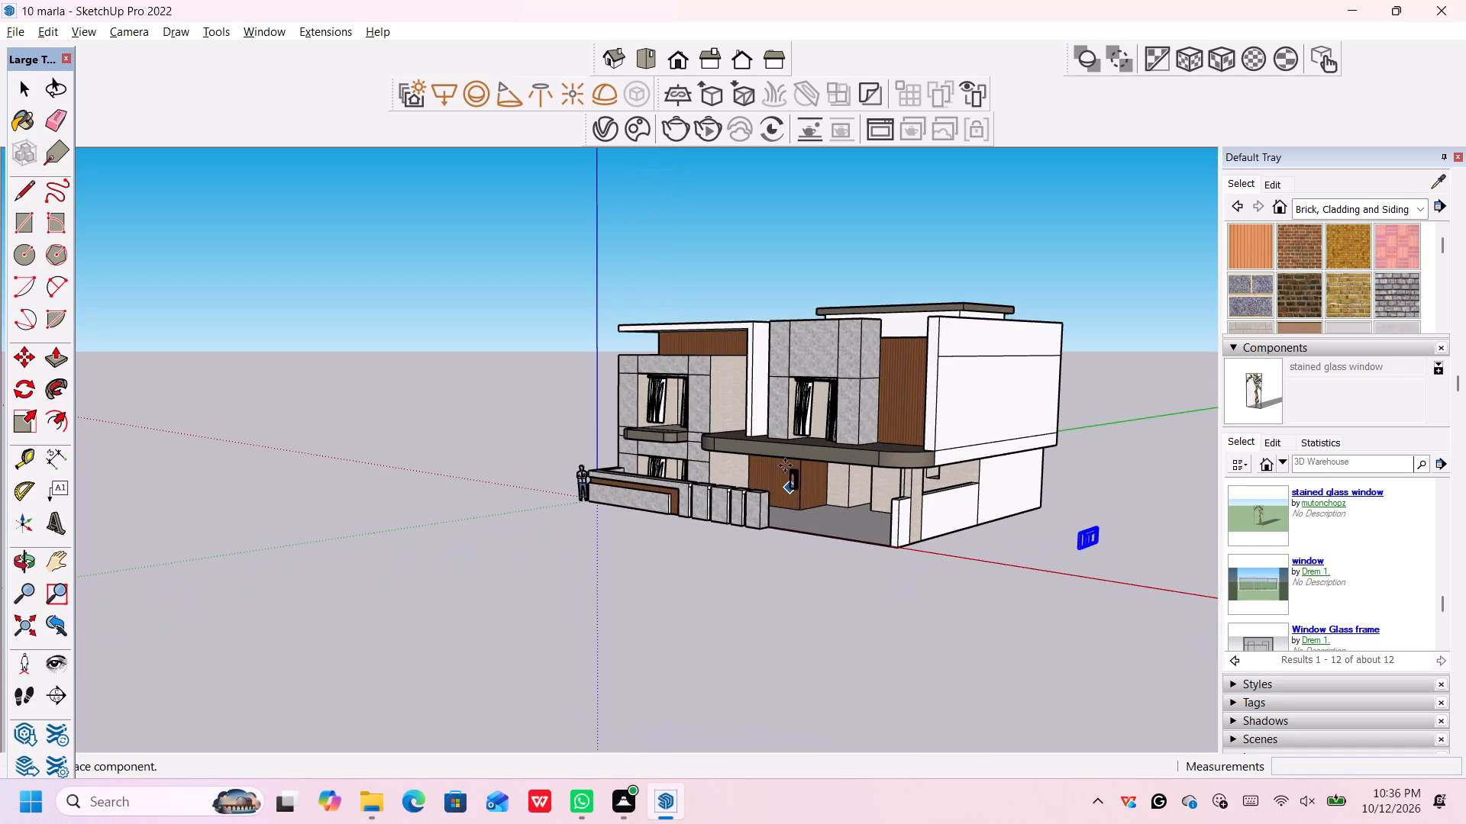
{"action": "scroll", "coordinate": [786, 401], "scroll_direction": "up", "scroll_amount": 5}
{"action": "middle_click_drag", "start_coordinate": [788, 455], "coordinate": [837, 475]}
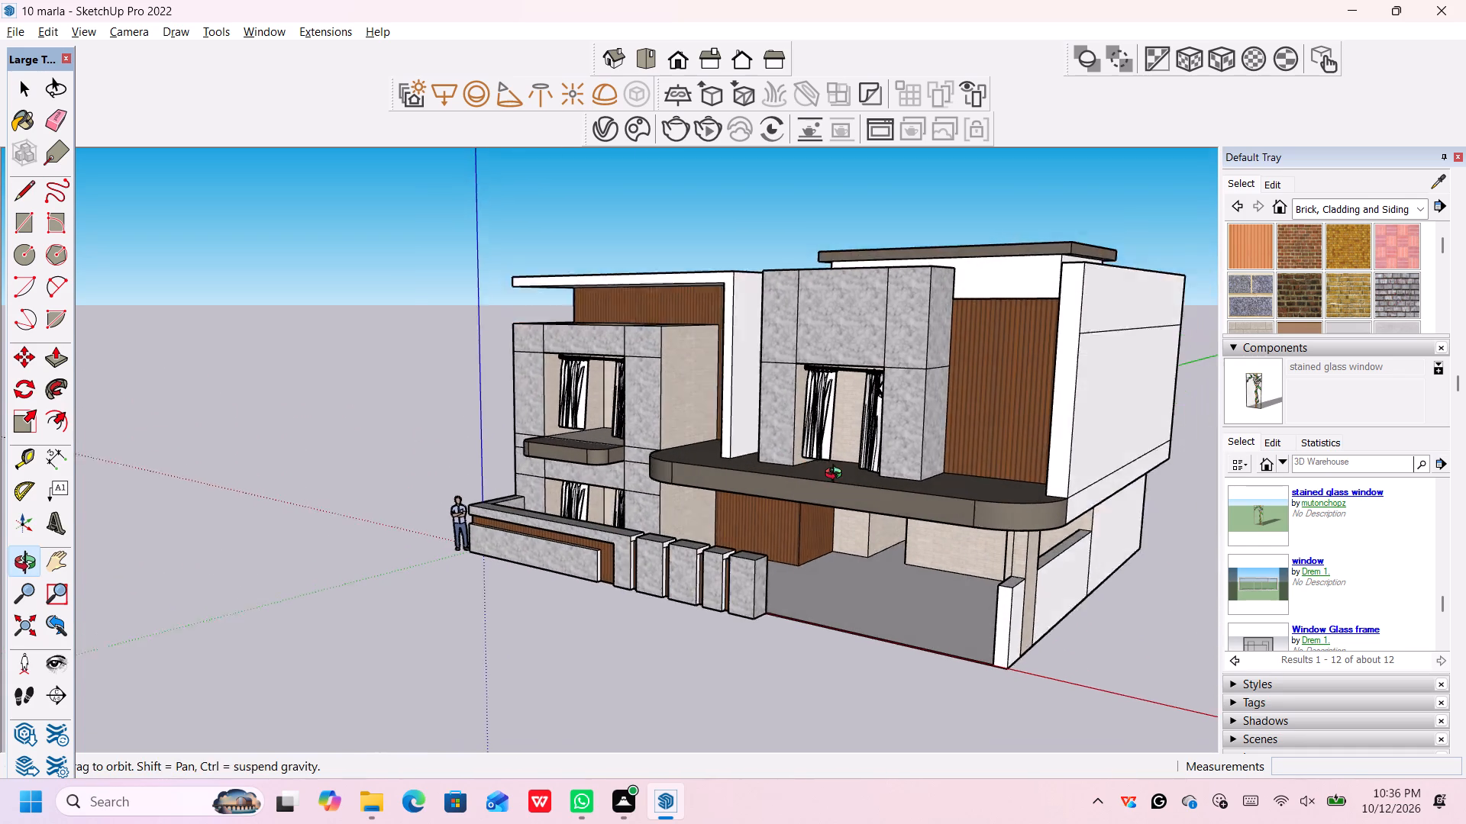
{"action": "middle_click_drag", "start_coordinate": [837, 475], "coordinate": [870, 484]}
{"action": "scroll", "coordinate": [838, 464], "scroll_direction": "up", "scroll_amount": 13}
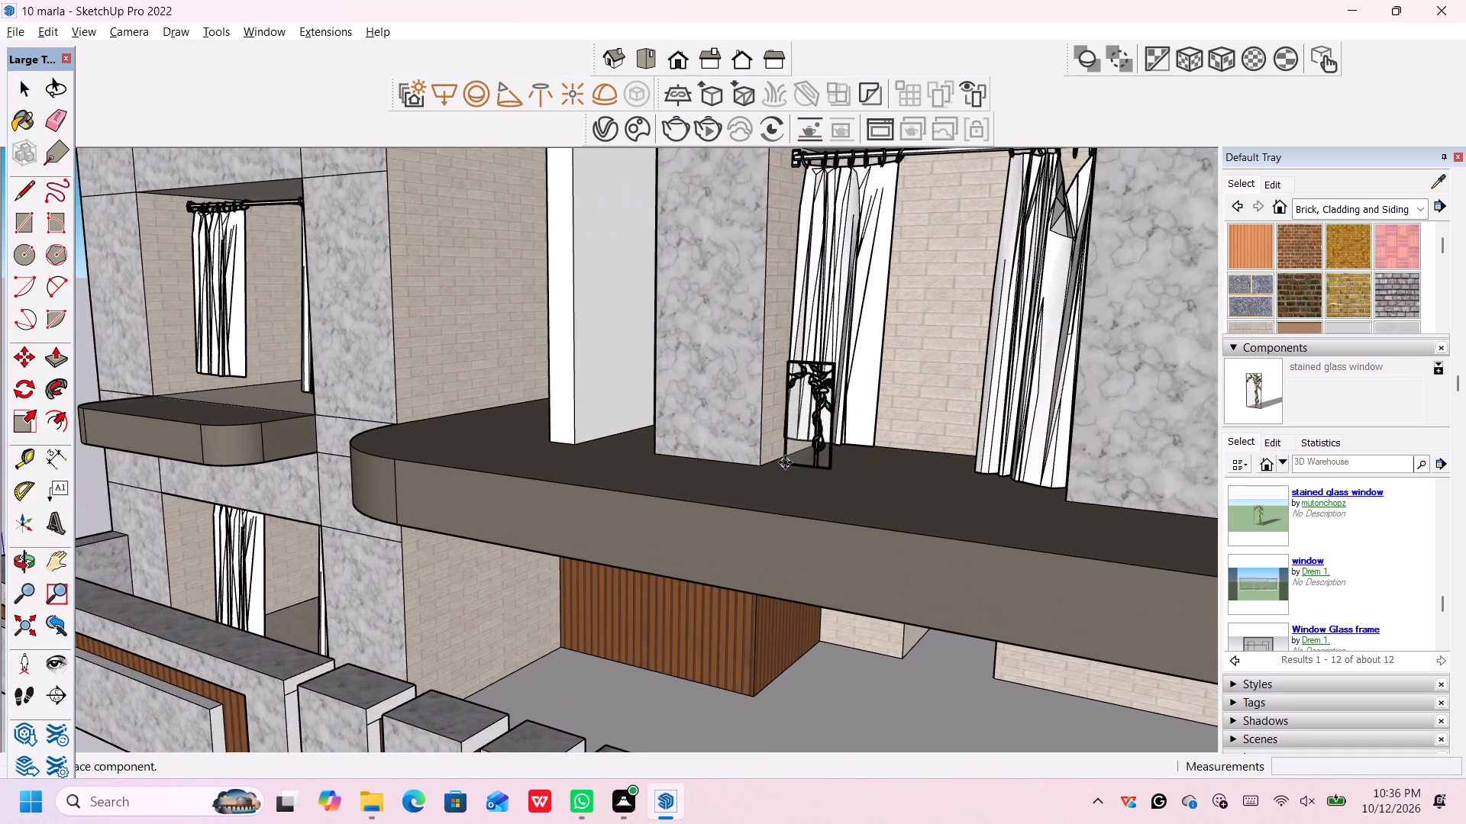
{"action": "scroll", "coordinate": [785, 462], "scroll_direction": "up", "scroll_amount": 4}
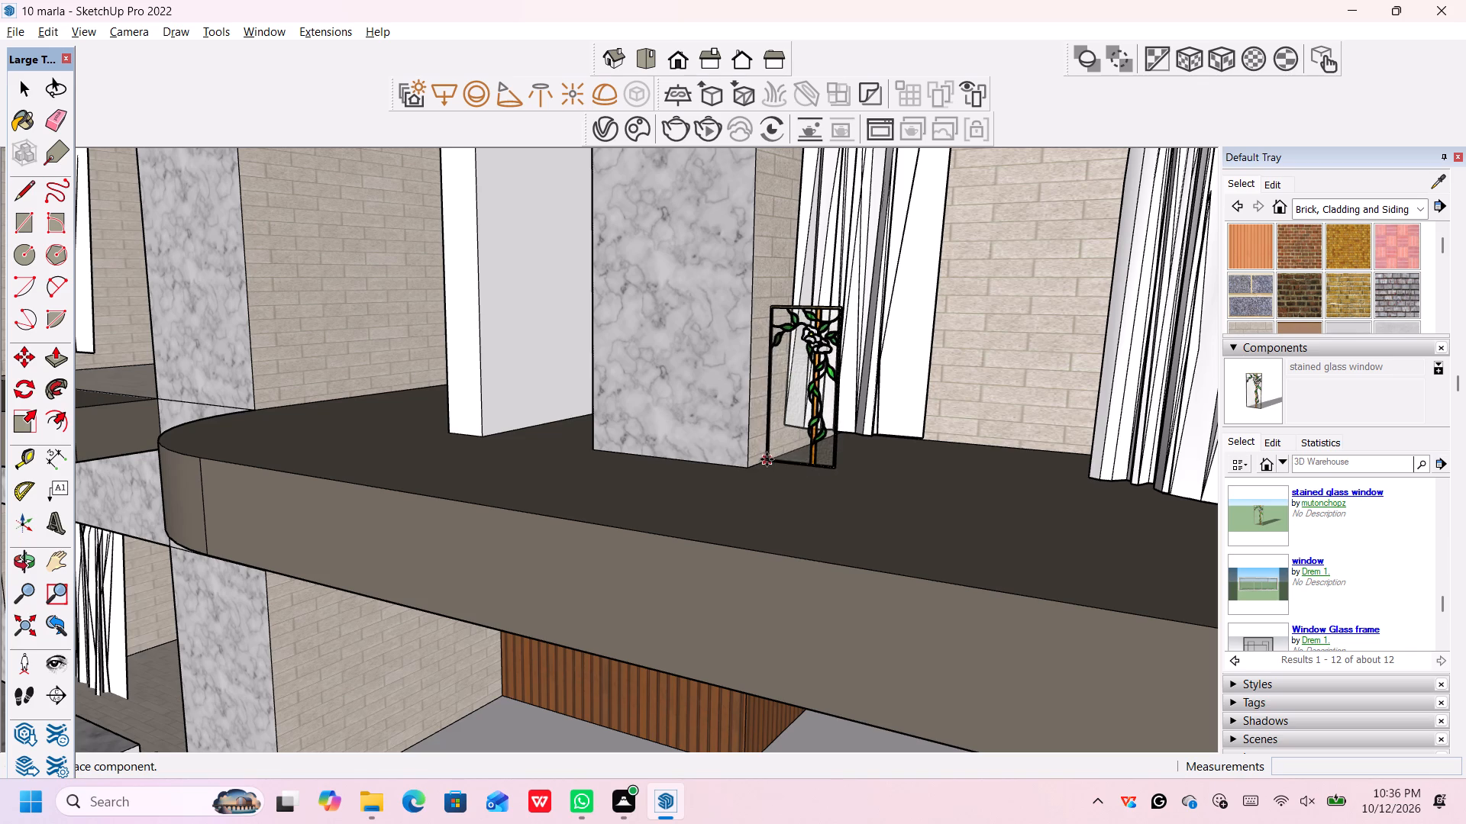
{"action": "left_click", "coordinate": [767, 459]}
Scale the stained glass window up uniformly from its base corner at the pillar, nearly to the height of the curtained opening.
{"action": "scroll", "coordinate": [828, 405], "scroll_direction": "down", "scroll_amount": 6}
{"action": "middle_click_drag", "start_coordinate": [847, 375], "coordinate": [847, 384]}
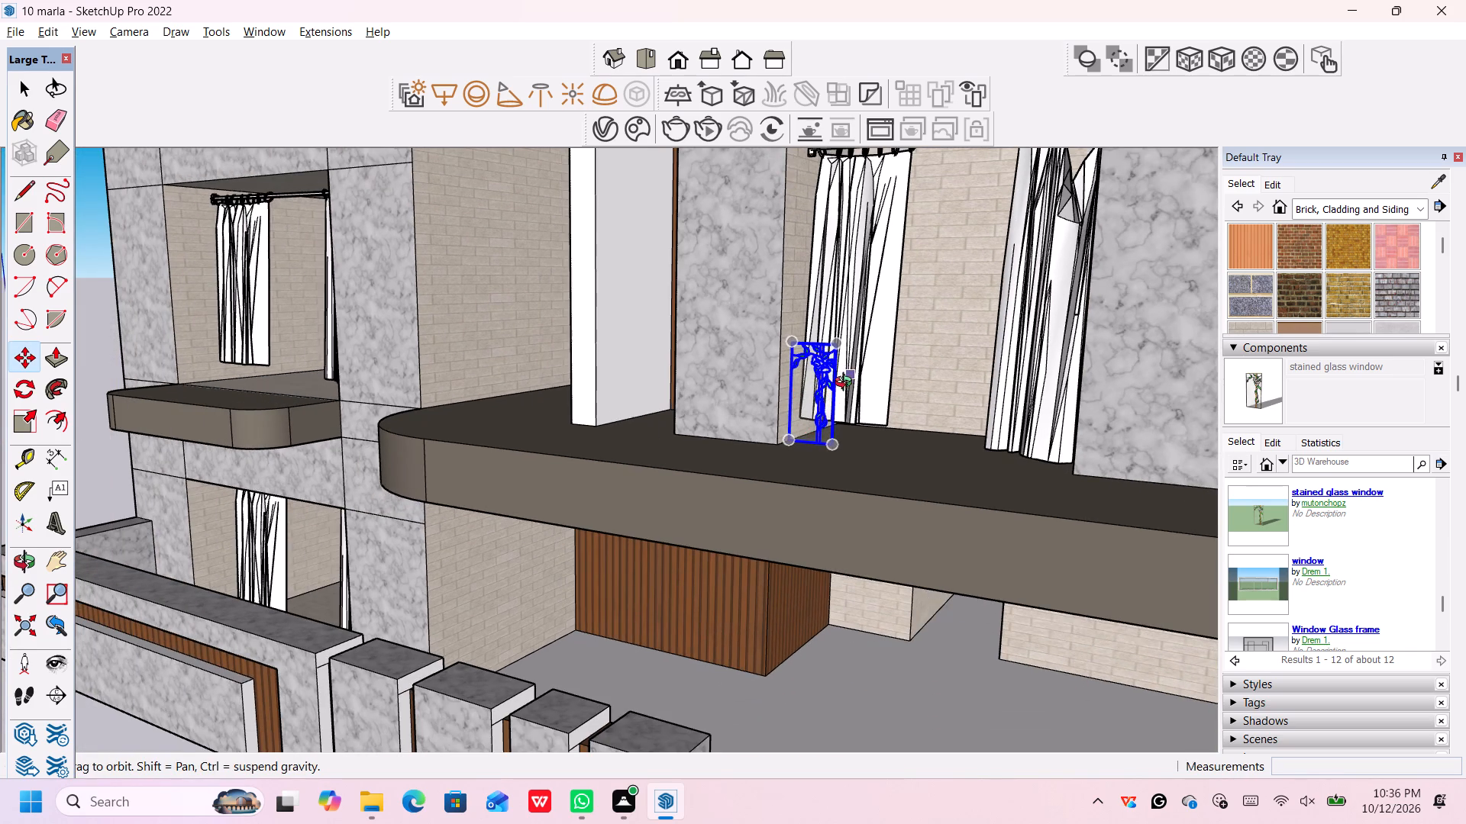
{"action": "middle_click_drag", "start_coordinate": [847, 384], "coordinate": [858, 441]}
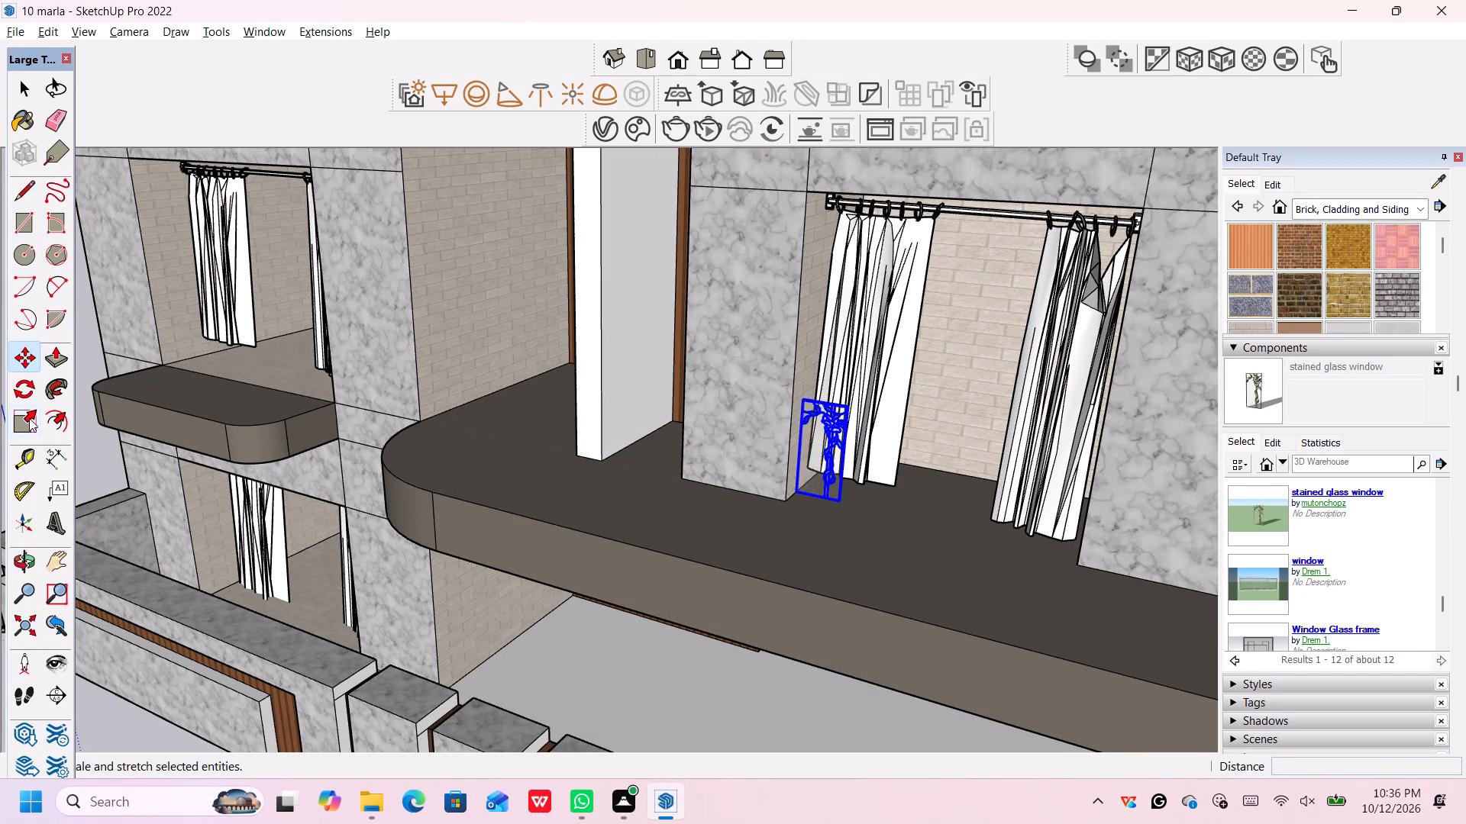
{"action": "left_click", "coordinate": [29, 418]}
{"action": "scroll", "coordinate": [867, 406], "scroll_direction": "up", "scroll_amount": 5}
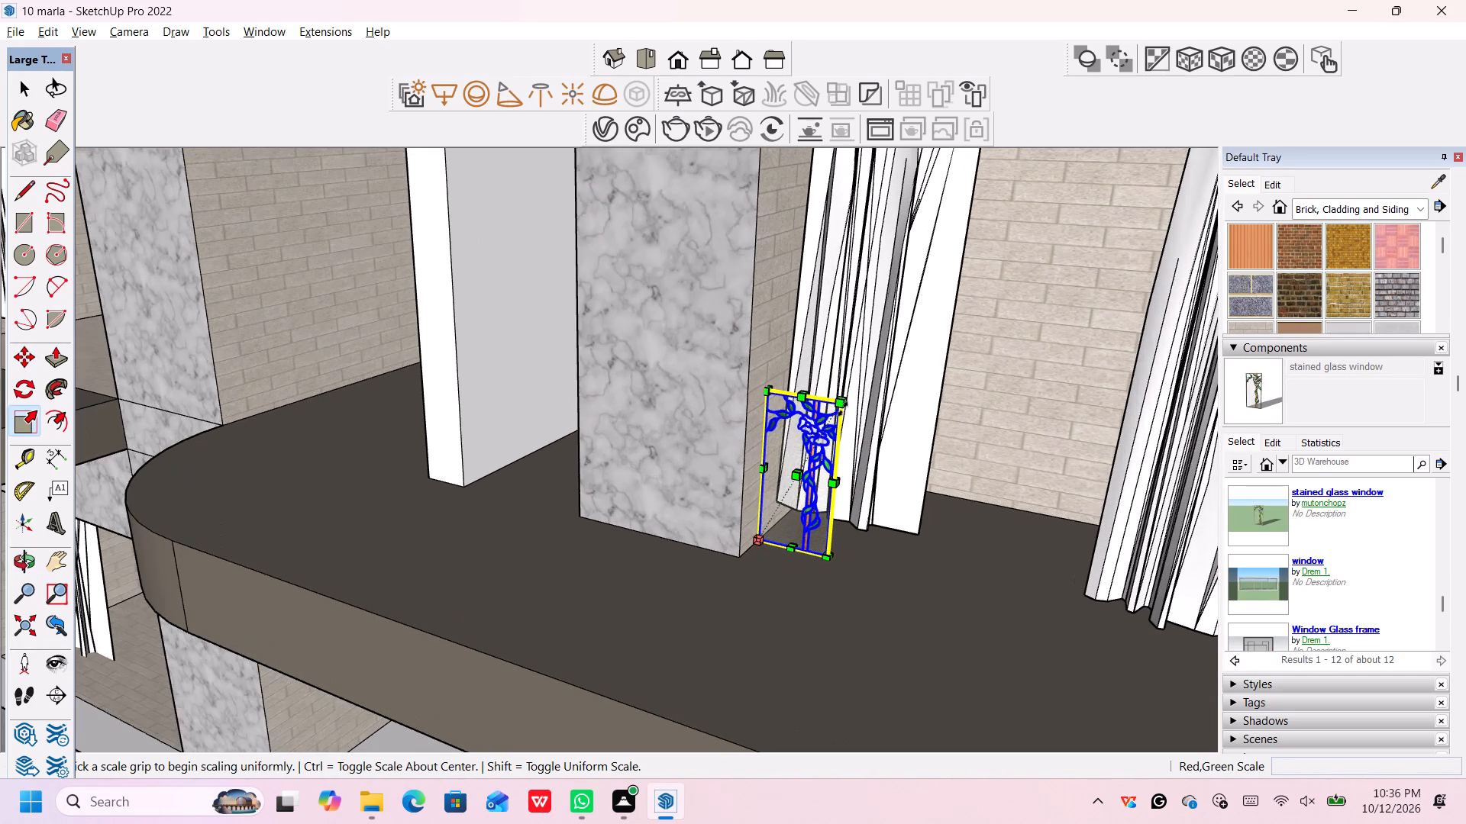
{"action": "left_click_drag", "start_coordinate": [842, 409], "coordinate": [858, 386]}
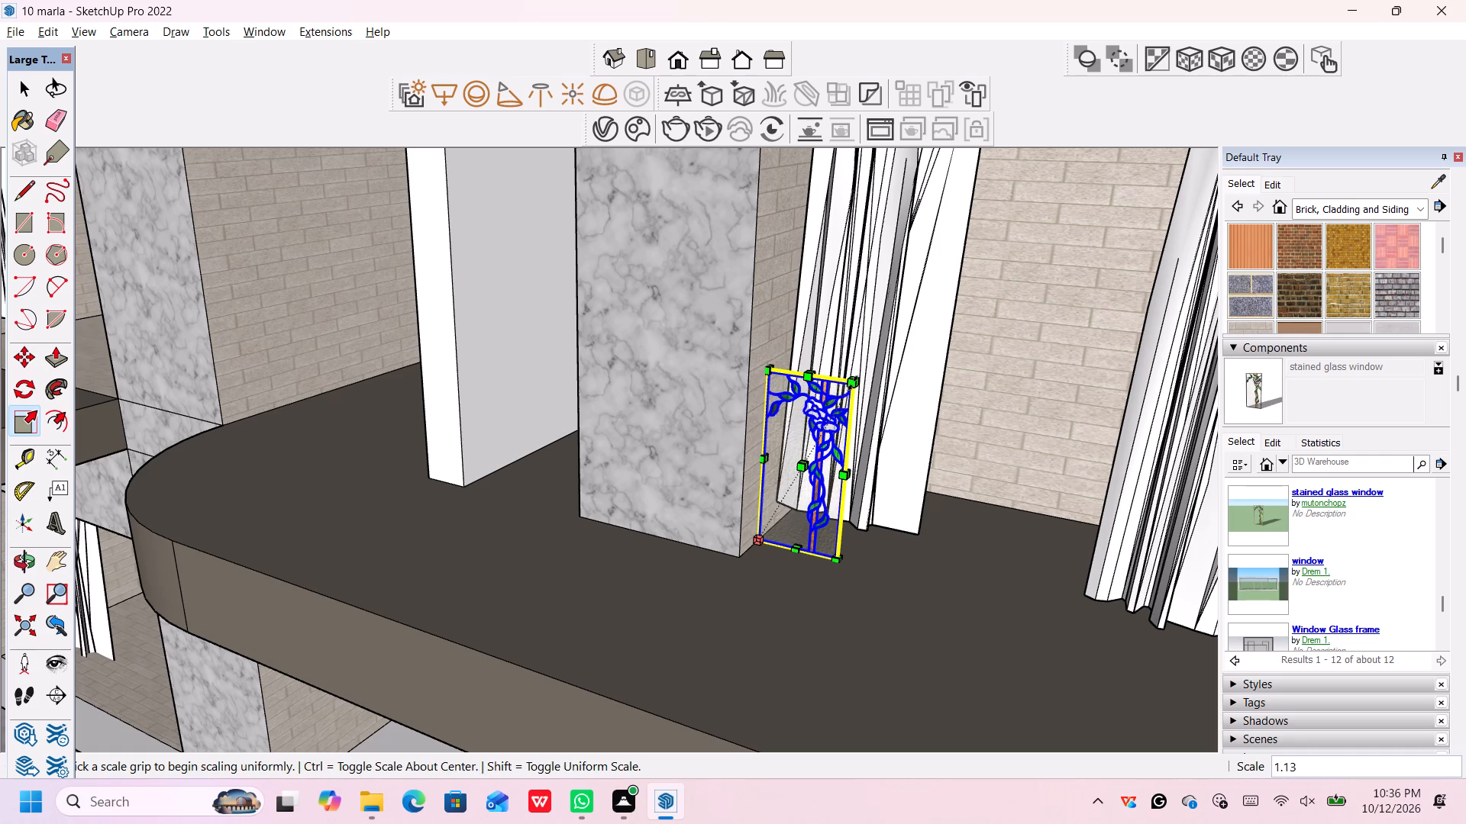
{"action": "left_click_drag", "start_coordinate": [853, 383], "coordinate": [1129, 184]}
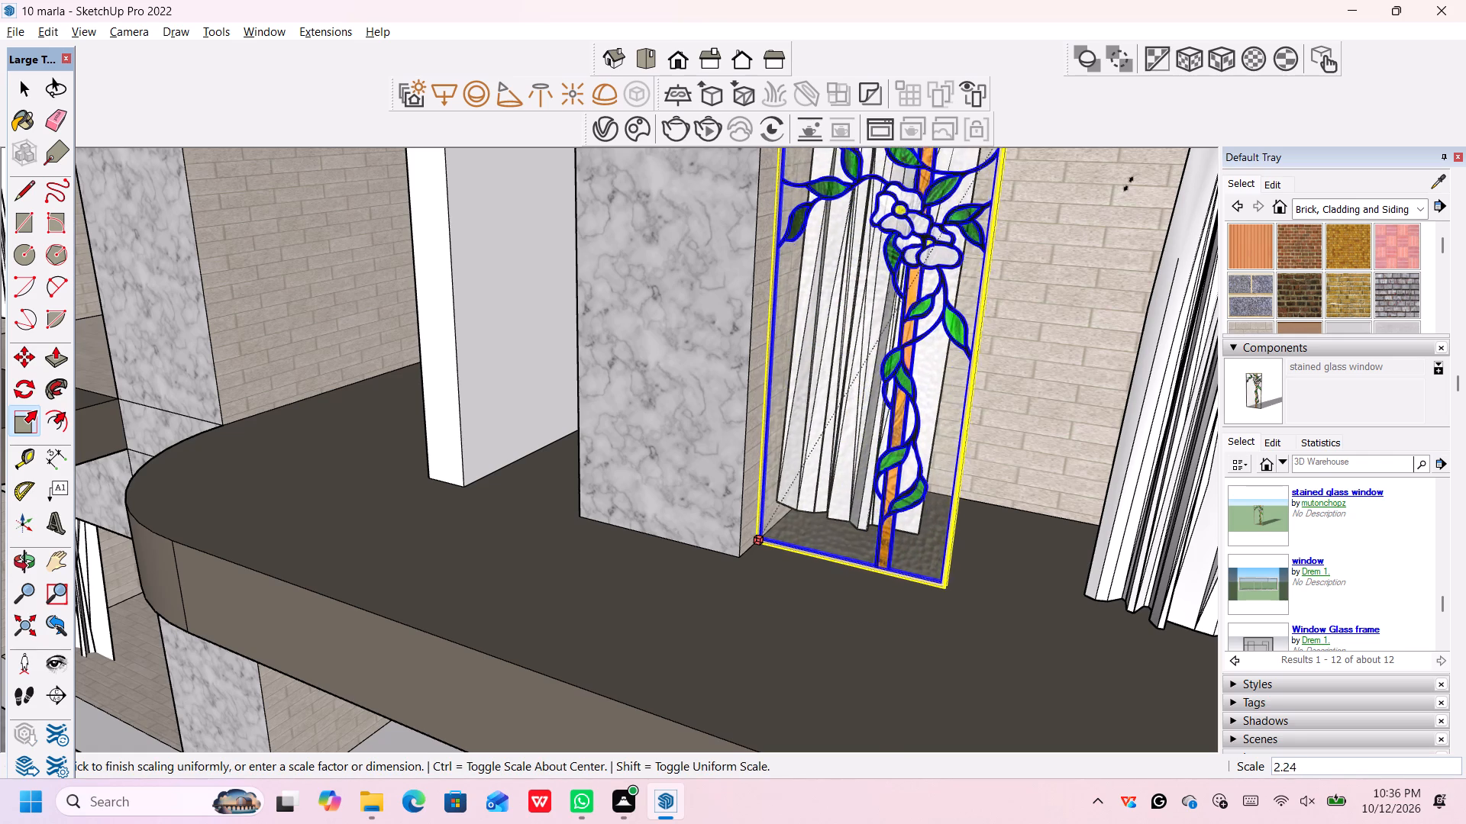
{"action": "left_click_drag", "start_coordinate": [1129, 184], "coordinate": [1138, 174]}
{"action": "scroll", "coordinate": [941, 378], "scroll_direction": "down", "scroll_amount": 20}
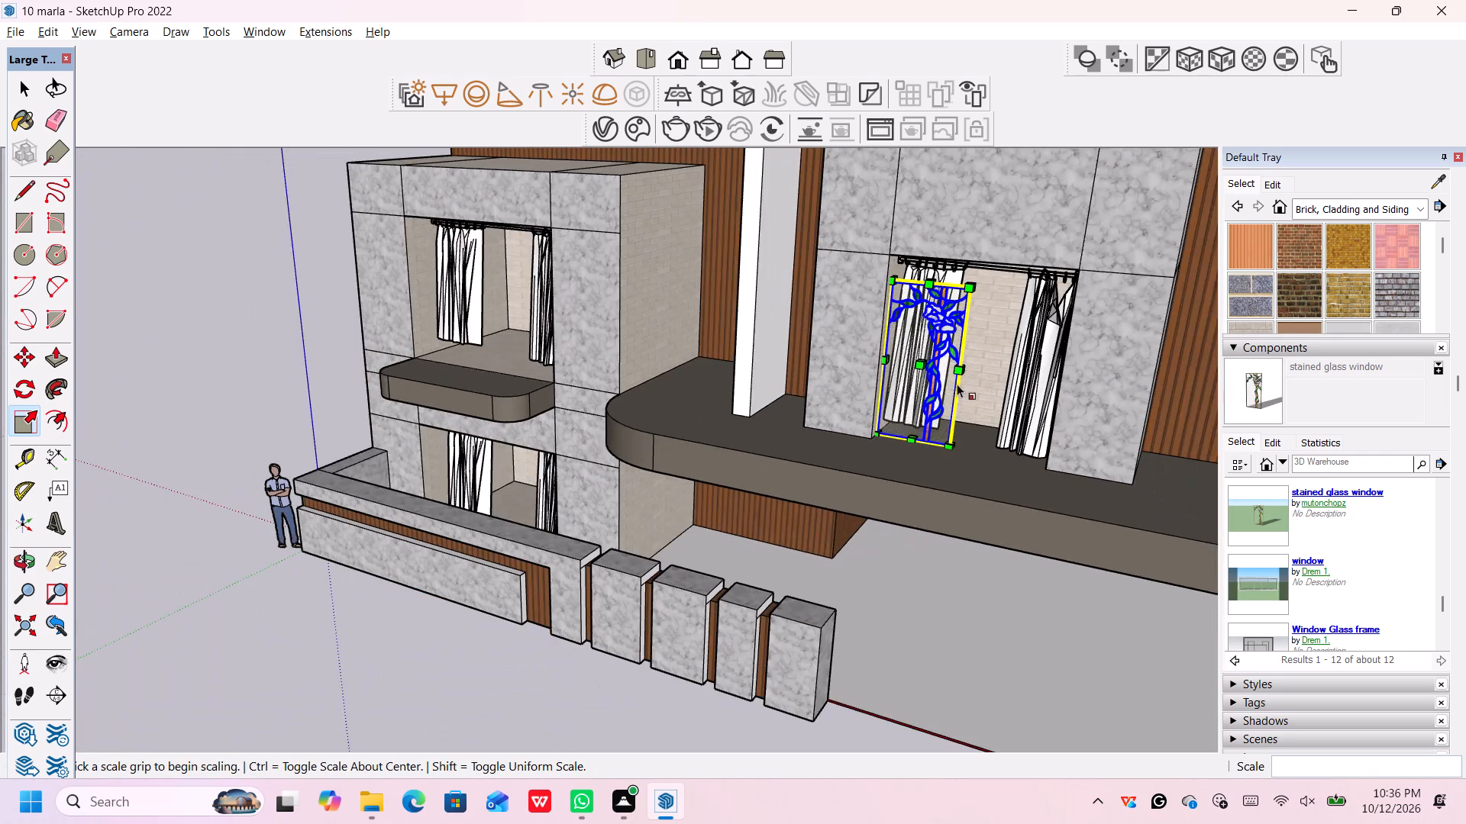
Stretch the stained glass window across to the opposite pillar and up to the top edge of the upper opening above the carport.
{"action": "middle_click_drag", "start_coordinate": [957, 388], "coordinate": [993, 335]}
{"action": "scroll", "coordinate": [984, 340], "scroll_direction": "up", "scroll_amount": 5}
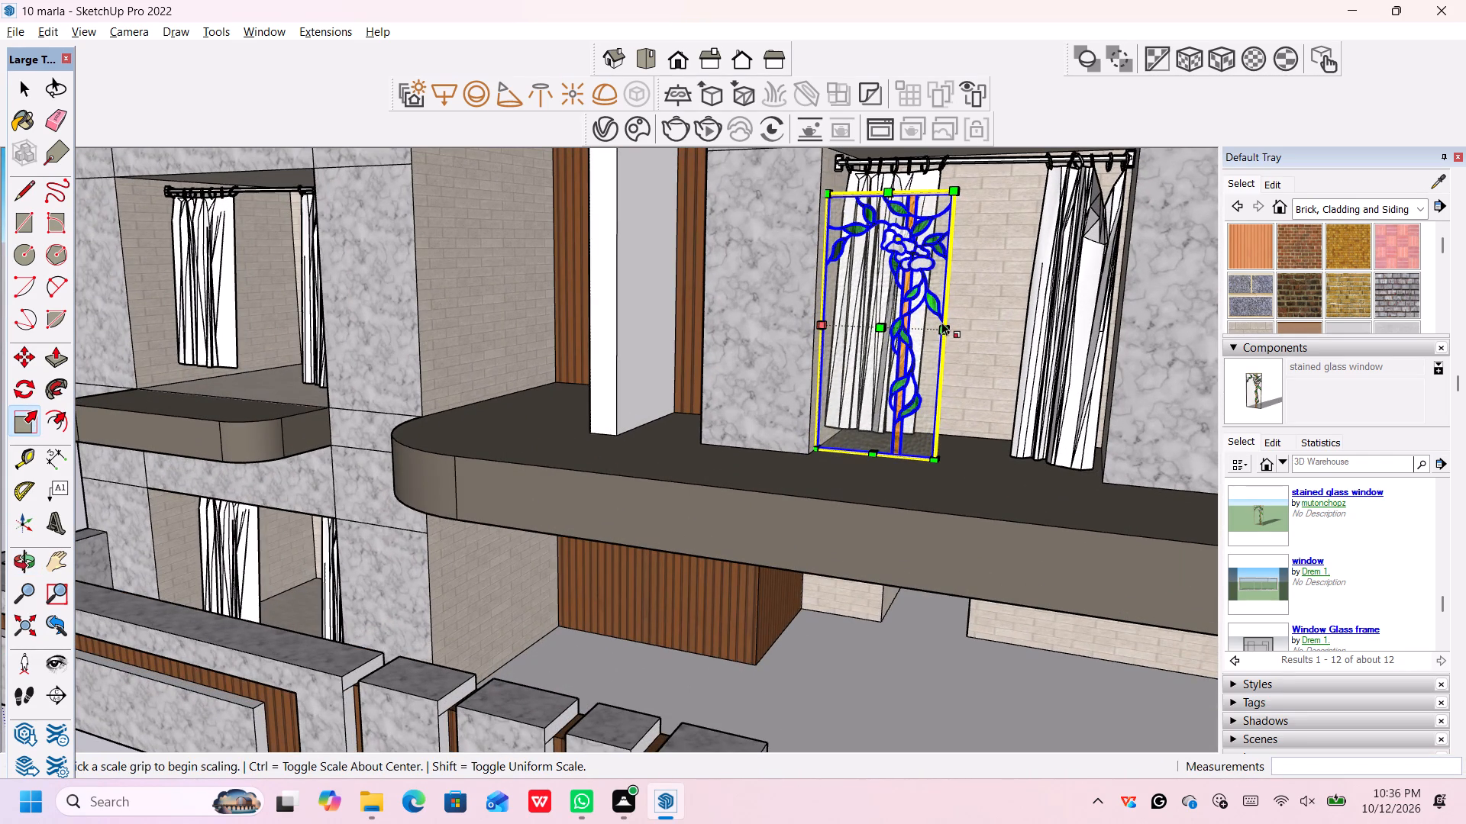
{"action": "left_click_drag", "start_coordinate": [941, 329], "coordinate": [1120, 321]}
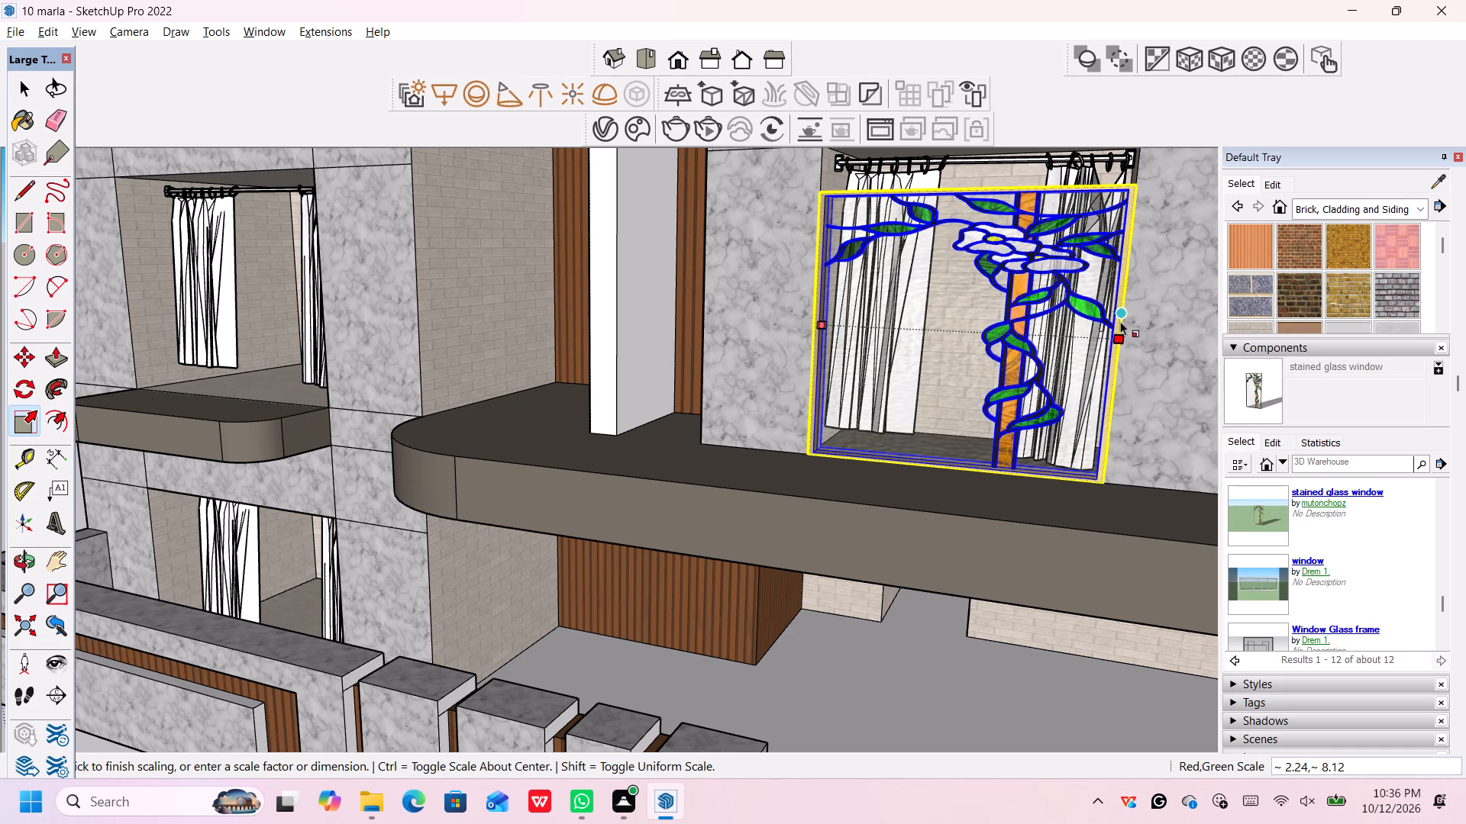
{"action": "left_click_drag", "start_coordinate": [1120, 321], "coordinate": [1122, 321]}
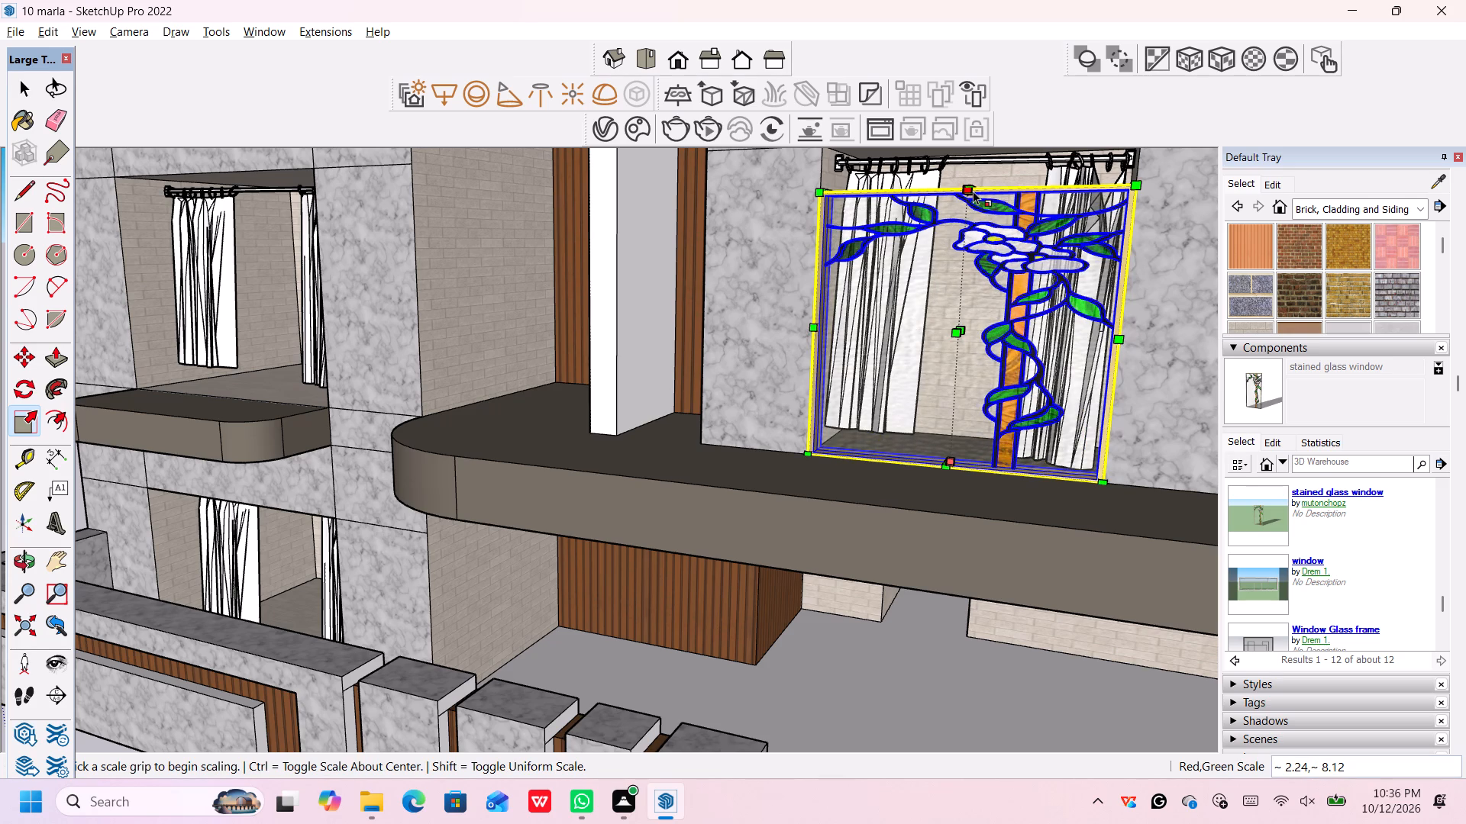
{"action": "left_click_drag", "start_coordinate": [973, 191], "coordinate": [985, 415]}
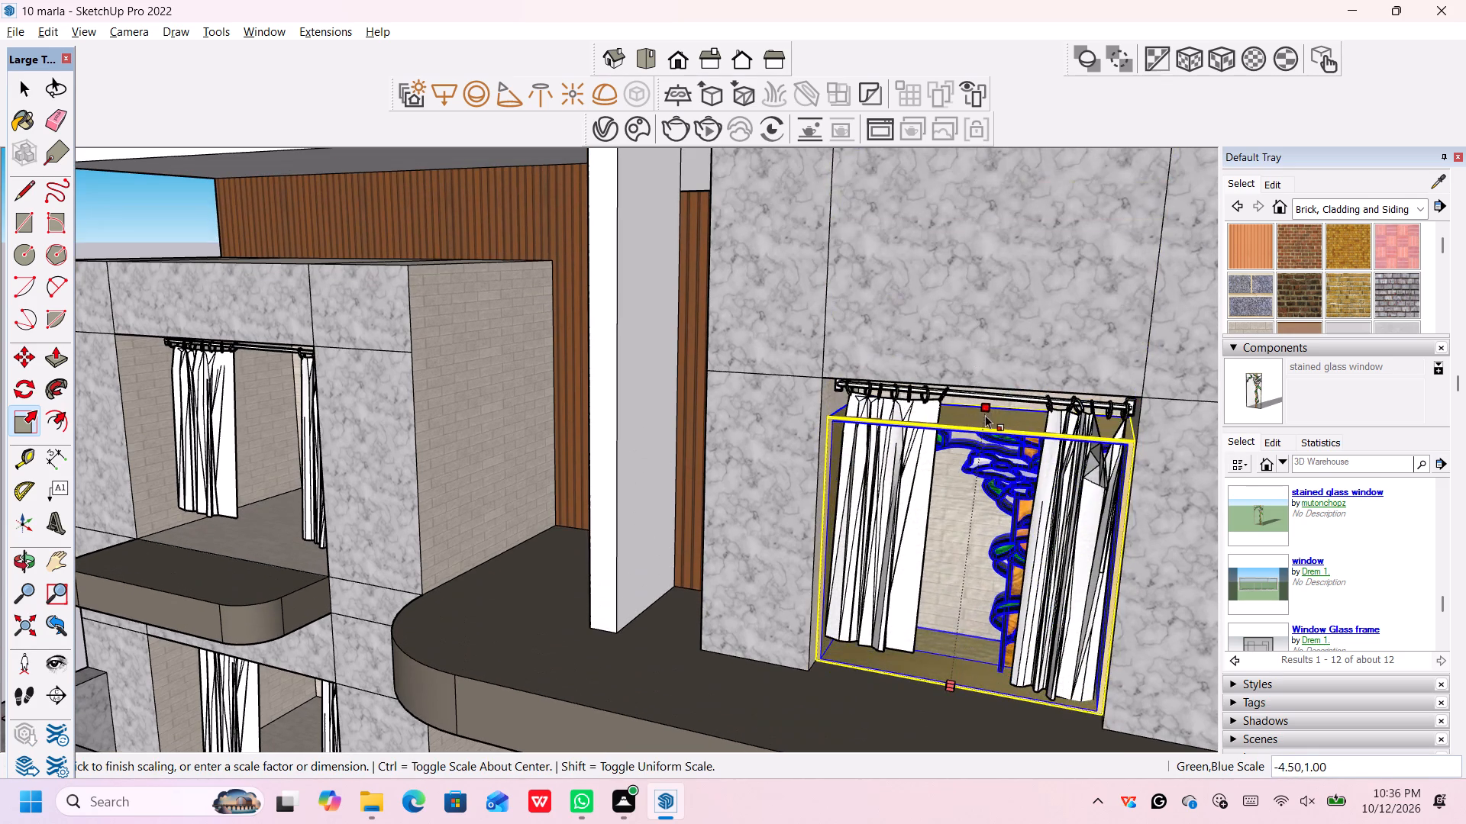
{"action": "left_click_drag", "start_coordinate": [985, 415], "coordinate": [980, 385]}
{"action": "scroll", "coordinate": [980, 390], "scroll_direction": "down", "scroll_amount": 15}
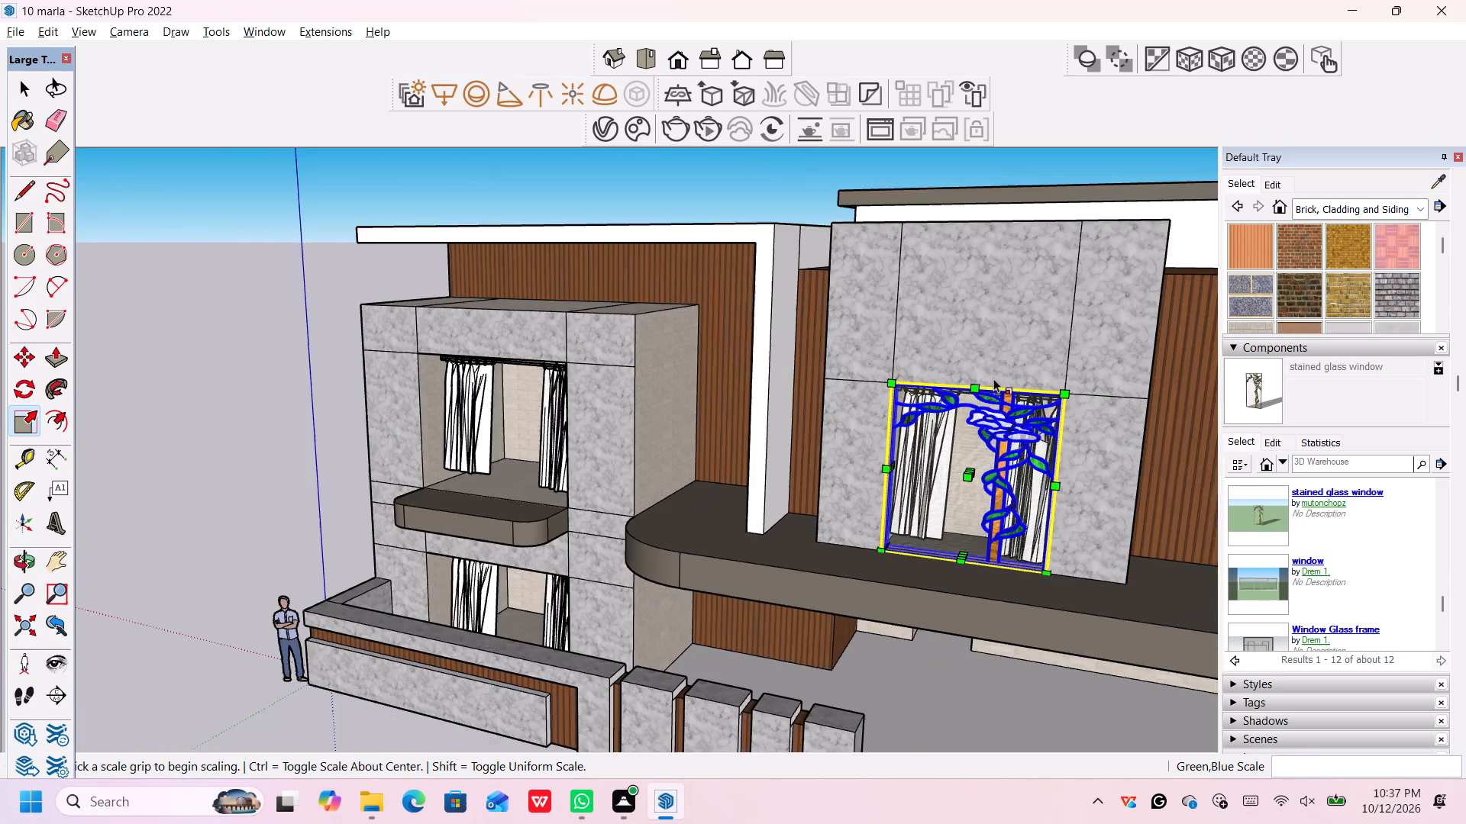
{"action": "scroll", "coordinate": [993, 378], "scroll_direction": "down", "scroll_amount": 18}
{"action": "scroll", "coordinate": [1028, 352], "scroll_direction": "down", "scroll_amount": 8}
{"action": "left_click", "coordinate": [1055, 613]}
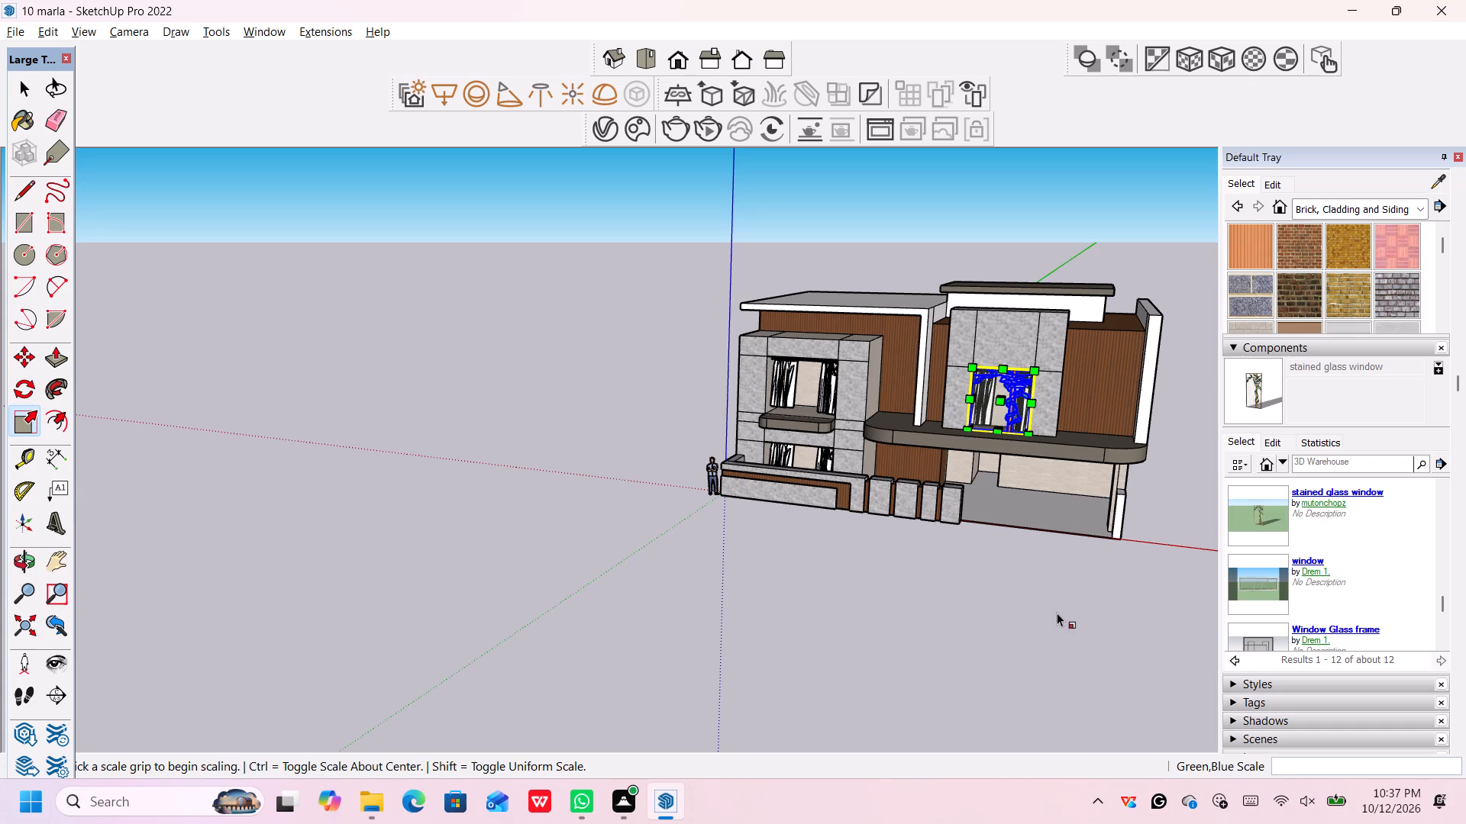
{"action": "left_click", "coordinate": [986, 613]}
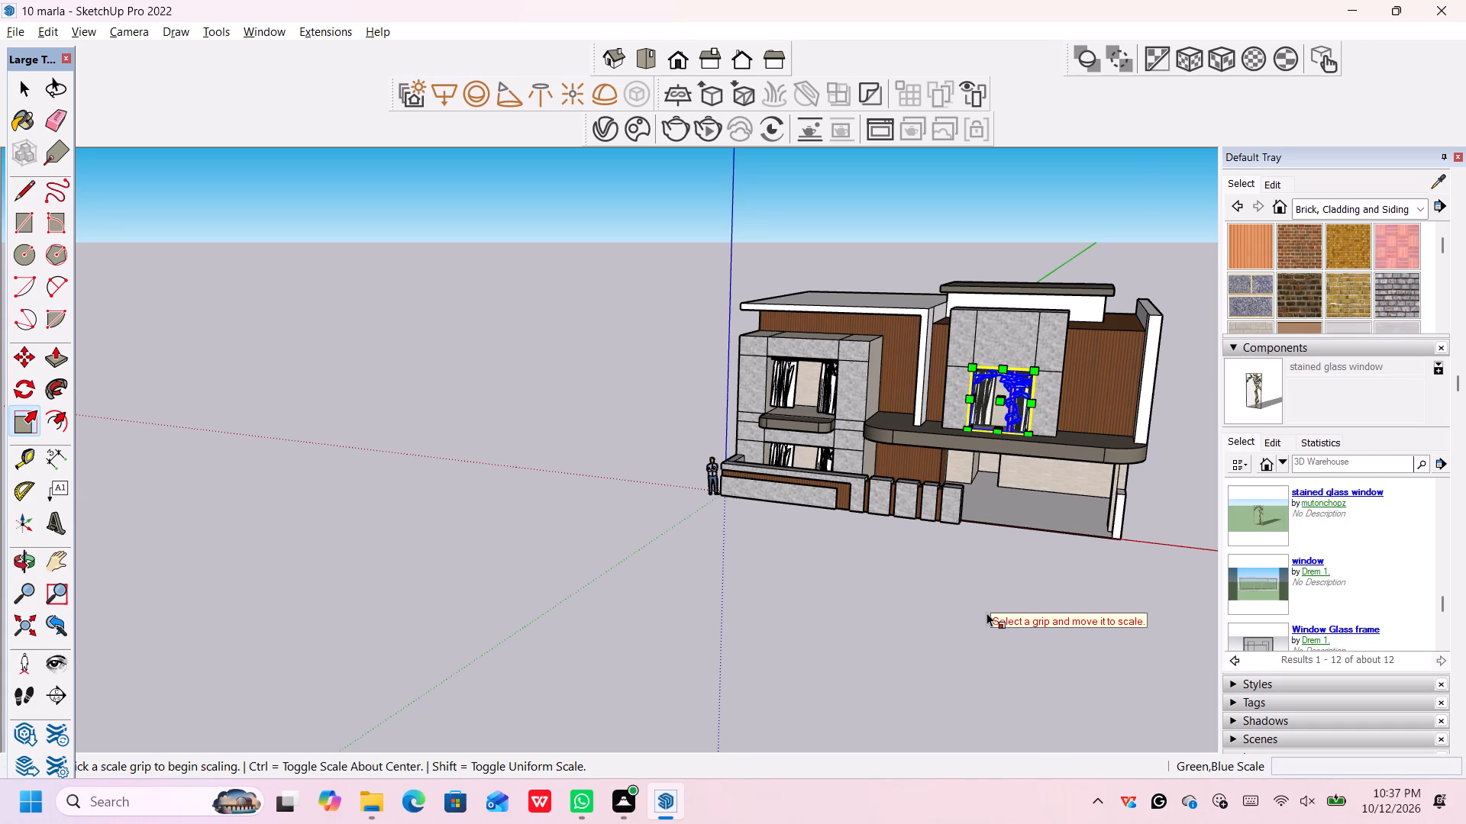
{"action": "key", "text": "space"}
Delete the small dark component standing alone on the ground just beside the house.
{"action": "scroll", "coordinate": [1011, 529], "scroll_direction": "down", "scroll_amount": 3}
{"action": "middle_click_drag", "start_coordinate": [1012, 548], "coordinate": [1009, 539]}
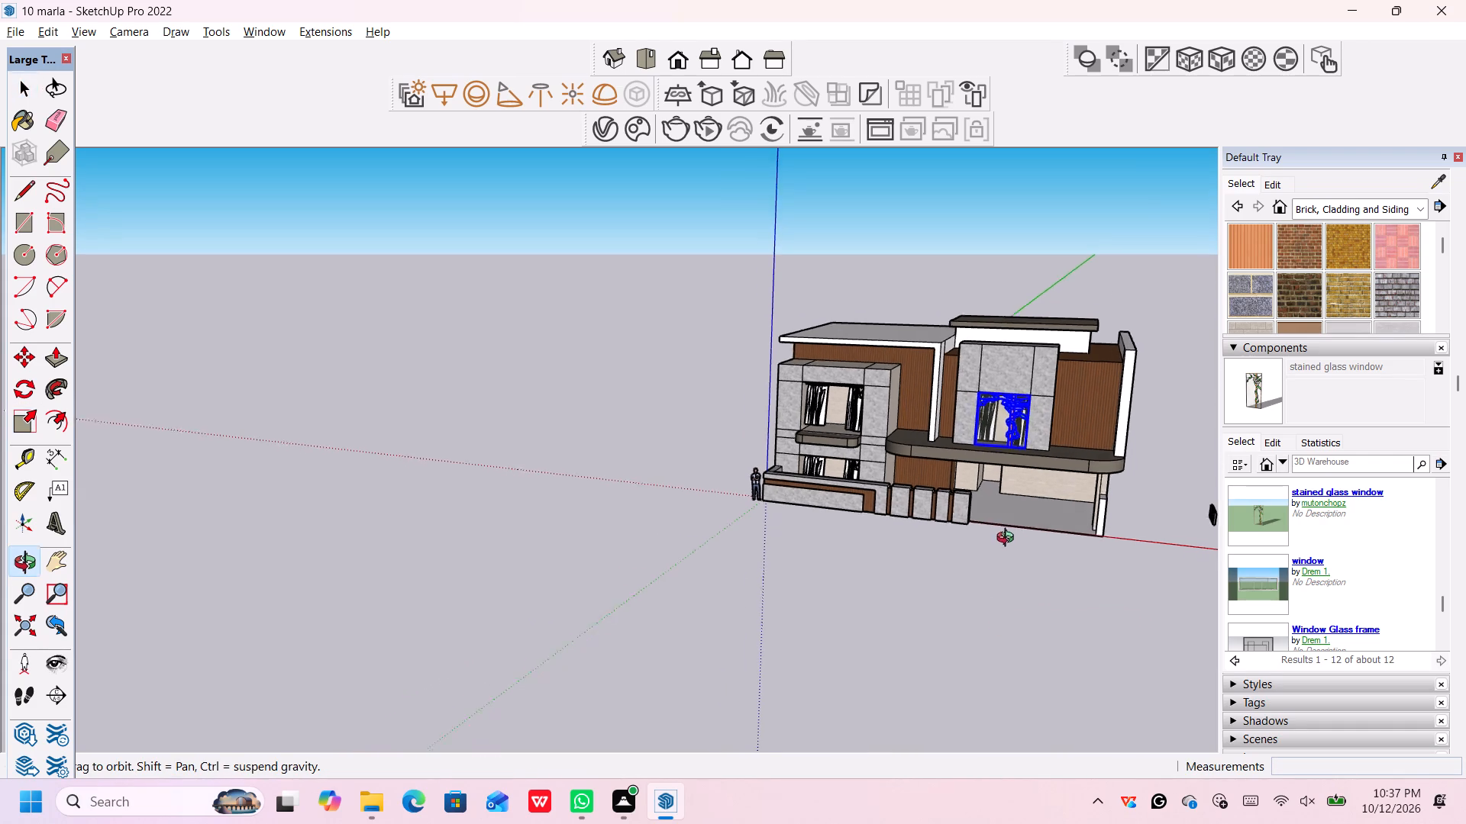
{"action": "middle_click_drag", "start_coordinate": [1009, 539], "coordinate": [975, 508]}
{"action": "scroll", "coordinate": [991, 576], "scroll_direction": "up", "scroll_amount": 1}
{"action": "left_click", "coordinate": [997, 597]}
{"action": "middle_click_drag", "start_coordinate": [1035, 571], "coordinate": [1049, 576]}
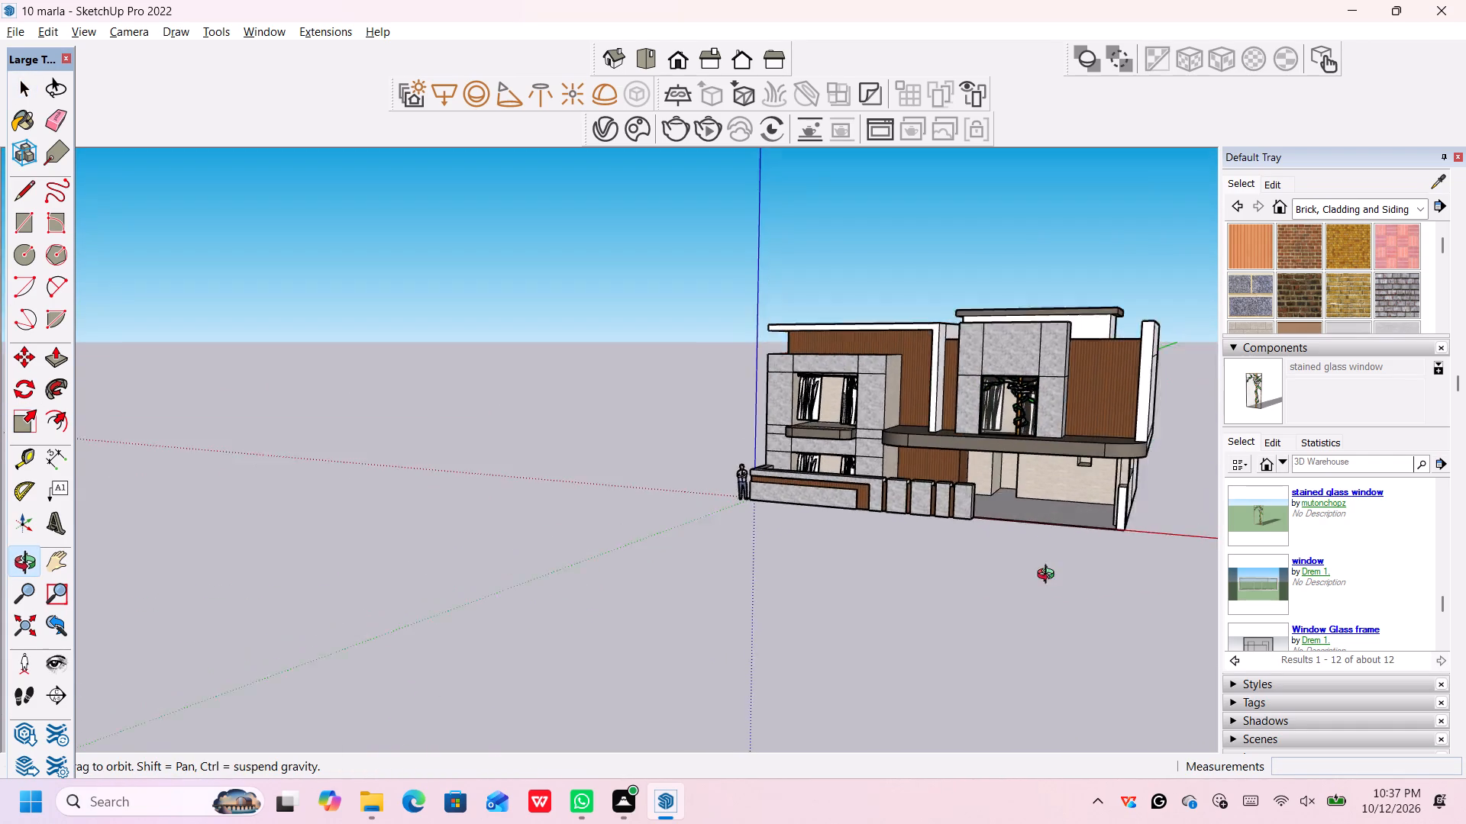
{"action": "middle_click_drag", "start_coordinate": [1049, 576], "coordinate": [1135, 544]}
{"action": "middle_click_drag", "start_coordinate": [1127, 546], "coordinate": [1118, 541]}
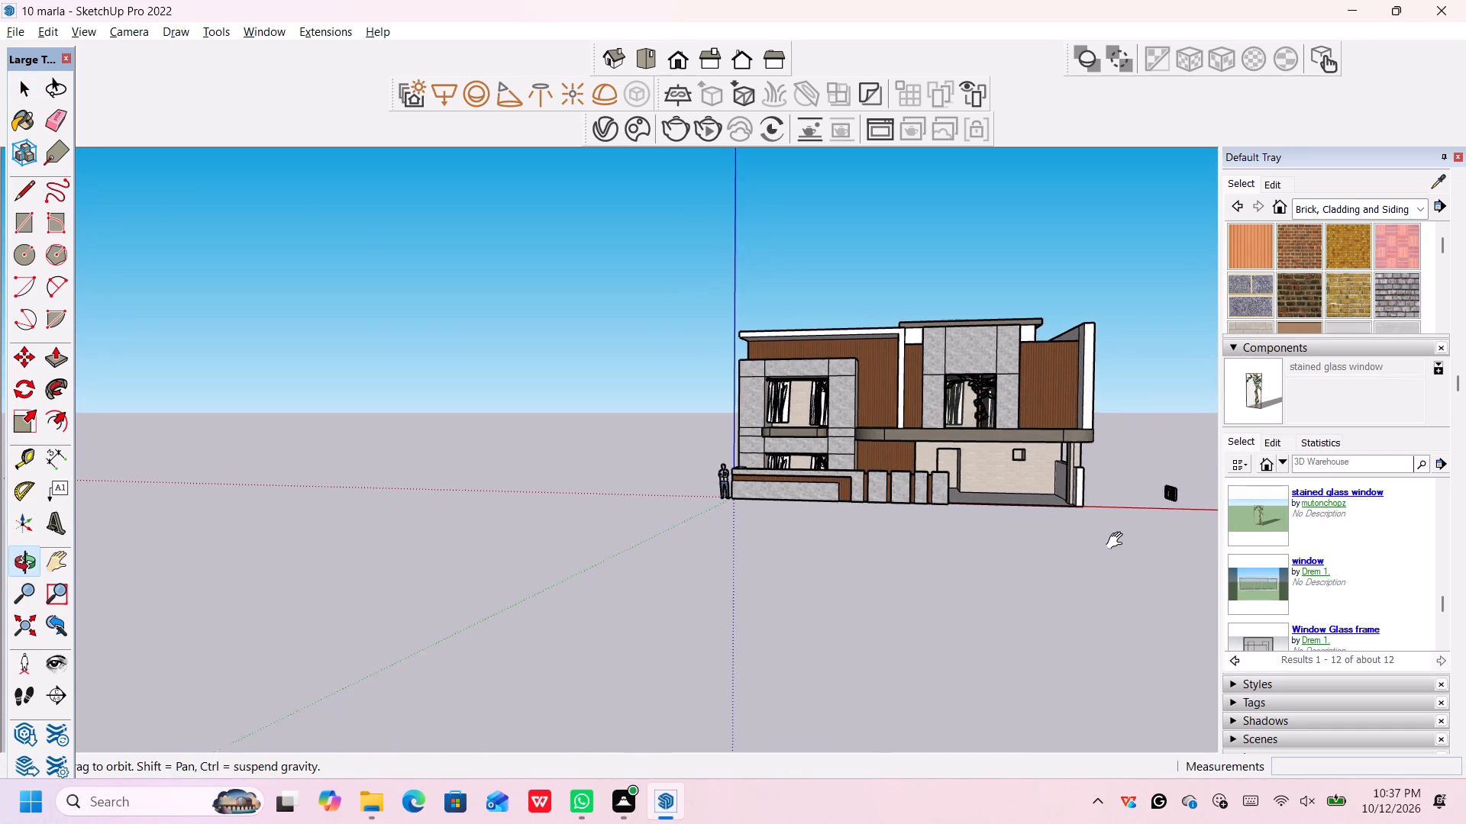
{"action": "middle_click_drag", "start_coordinate": [1118, 541], "coordinate": [518, 423]}
{"action": "left_click_drag", "start_coordinate": [754, 378], "coordinate": [883, 471]}
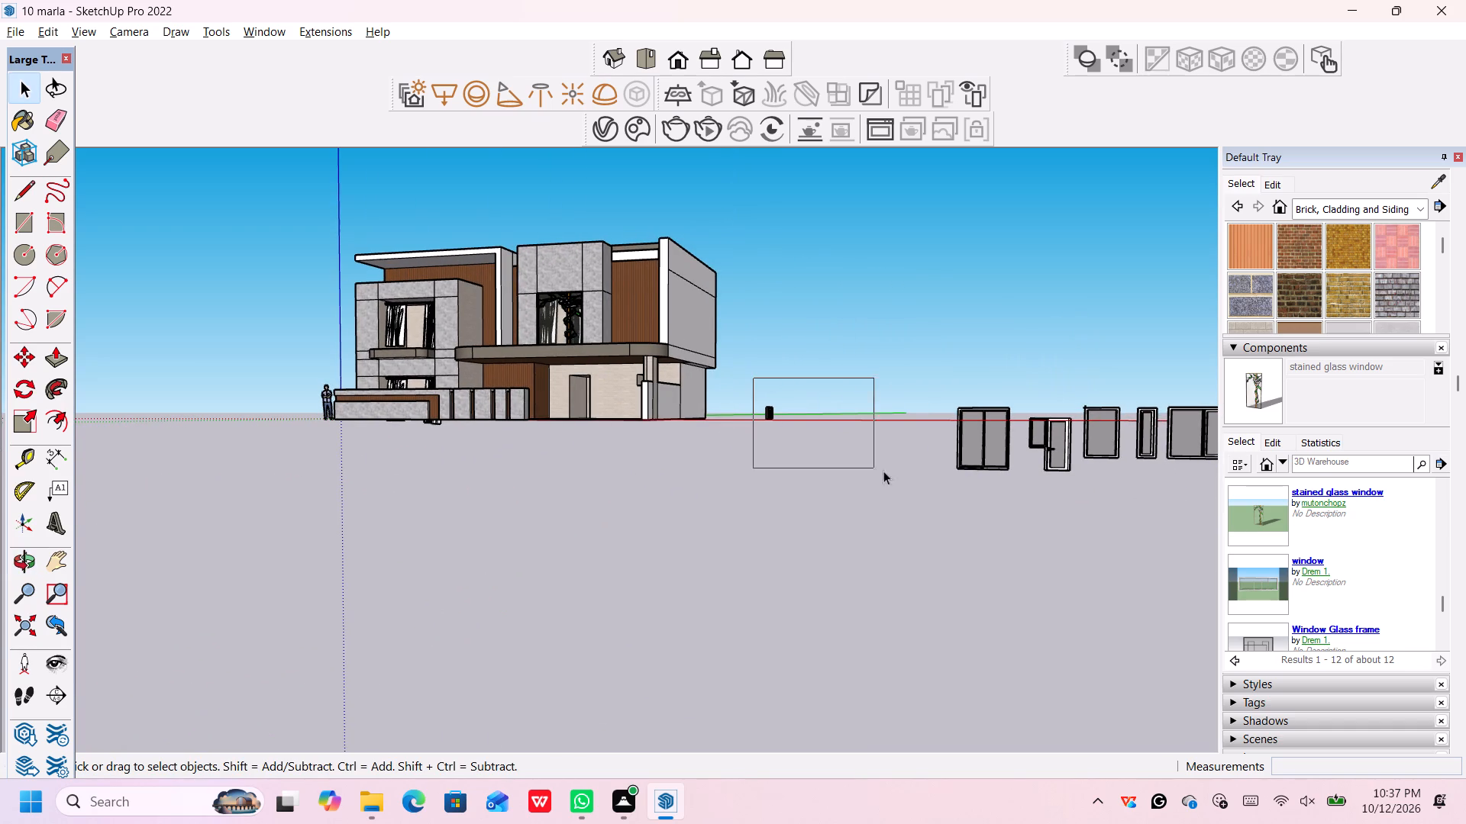
{"action": "left_click_drag", "start_coordinate": [883, 471], "coordinate": [1182, 483]}
{"action": "scroll", "coordinate": [1099, 470], "scroll_direction": "down", "scroll_amount": 2}
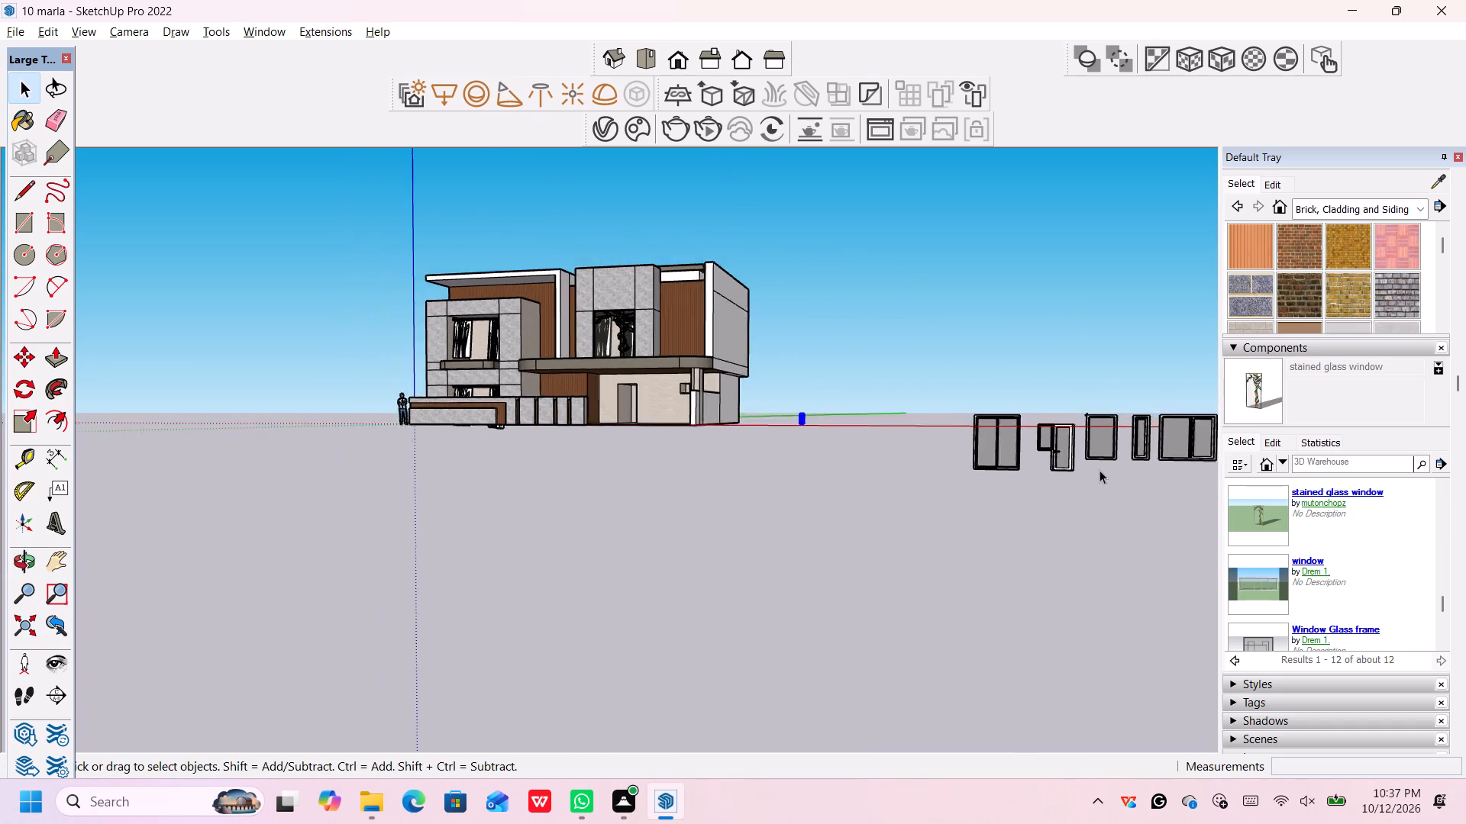
{"action": "scroll", "coordinate": [1099, 470], "scroll_direction": "down", "scroll_amount": 3}
{"action": "key", "text": "BackSpace"}
{"action": "key", "text": "Delete"}
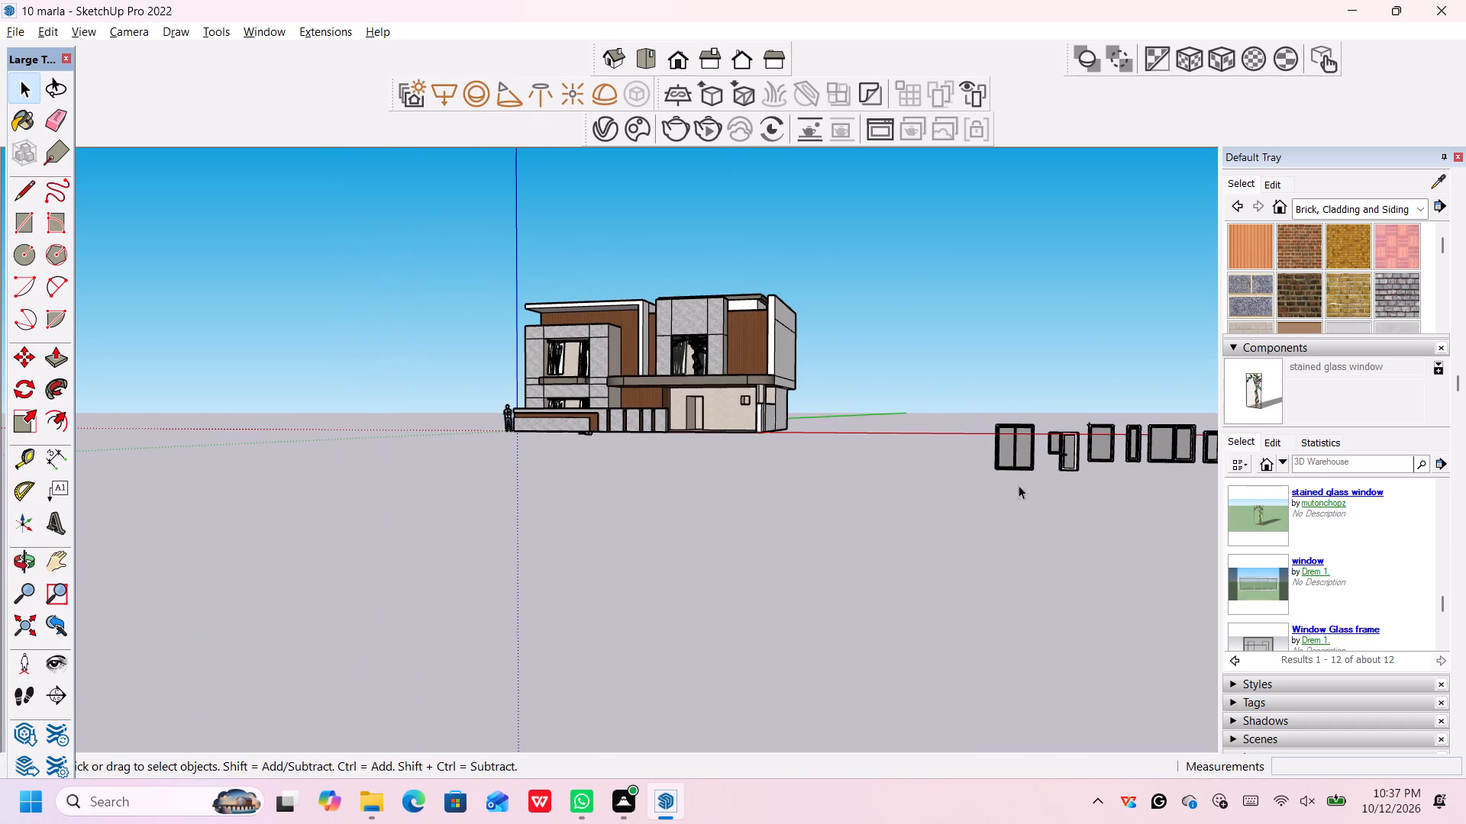
Delete the whole row of trial window and door components standing on the open ground beside the house.
{"action": "middle_click_drag", "start_coordinate": [1006, 489], "coordinate": [551, 418], "text": "shift"}
{"action": "left_click_drag", "start_coordinate": [964, 322], "coordinate": [635, 490]}
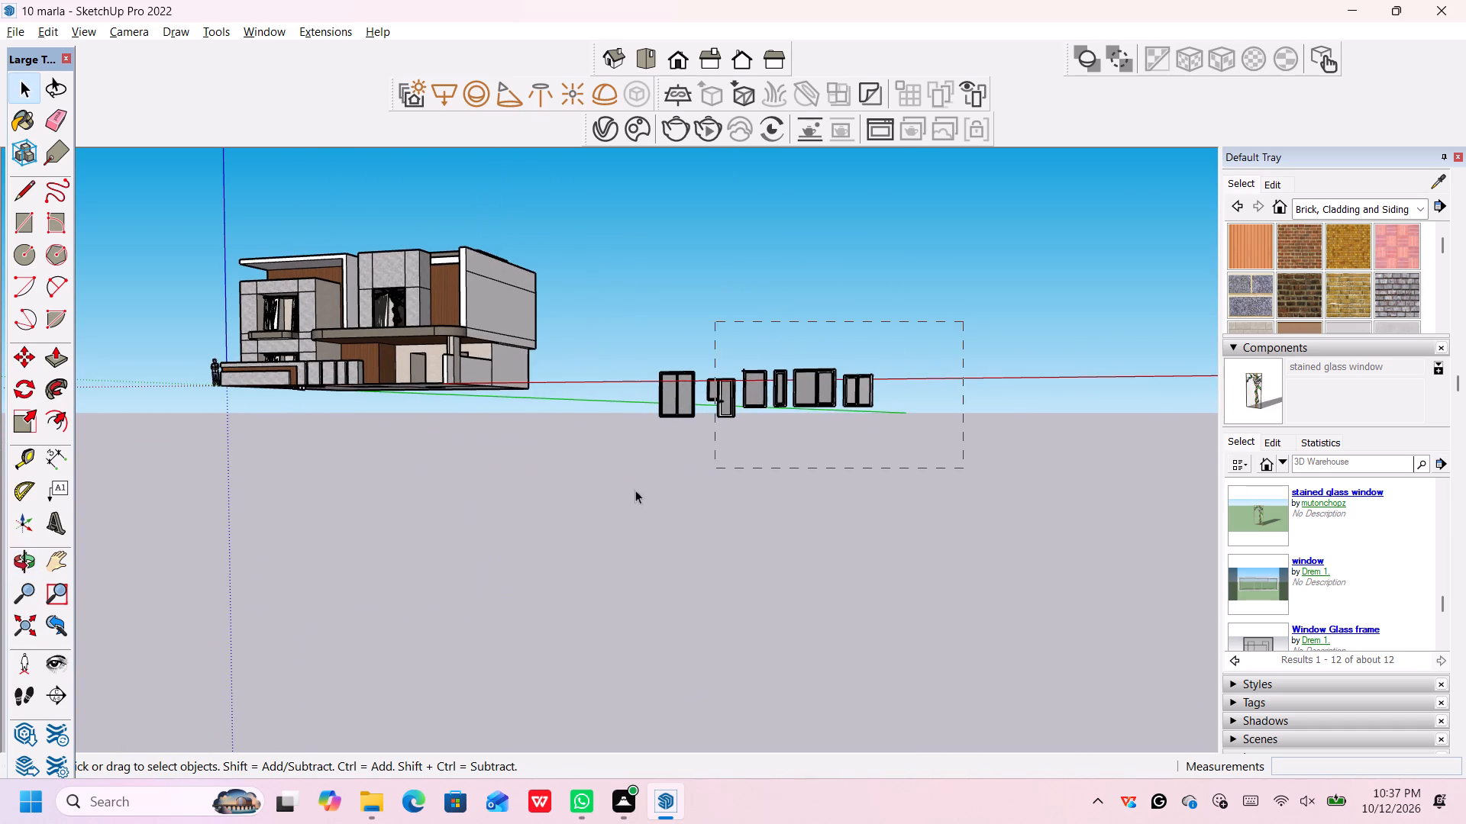
{"action": "left_click_drag", "start_coordinate": [635, 490], "coordinate": [555, 514]}
{"action": "key", "text": "Delete"}
{"action": "scroll", "coordinate": [593, 475], "scroll_direction": "down", "scroll_amount": 6}
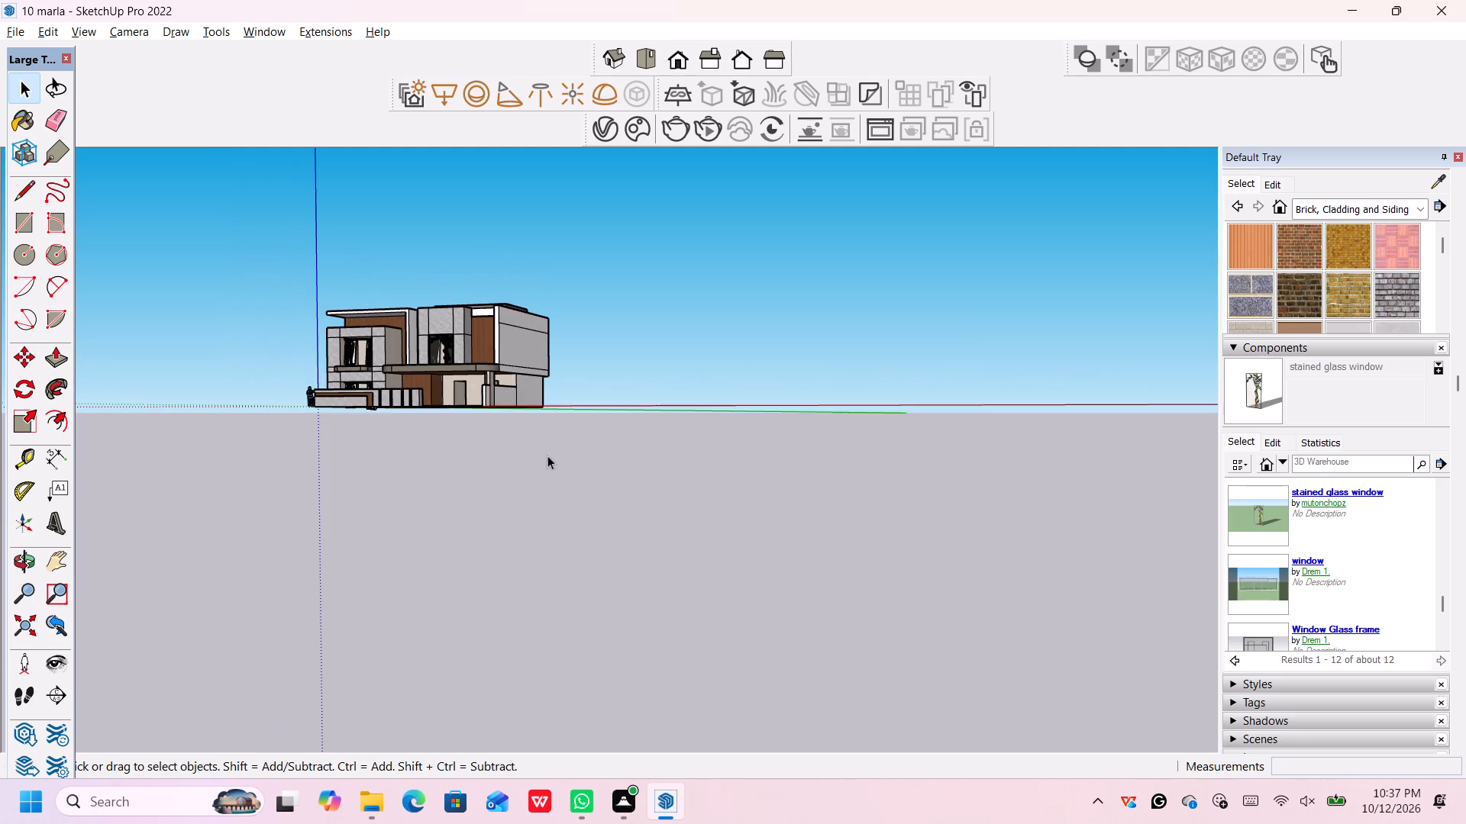
Copy the stained glass window from its lower corner about 30' across to the base corner of the curtained opening above the small balcony.
{"action": "middle_click_drag", "start_coordinate": [486, 461], "coordinate": [645, 538]}
{"action": "scroll", "coordinate": [394, 472], "scroll_direction": "up", "scroll_amount": 9}
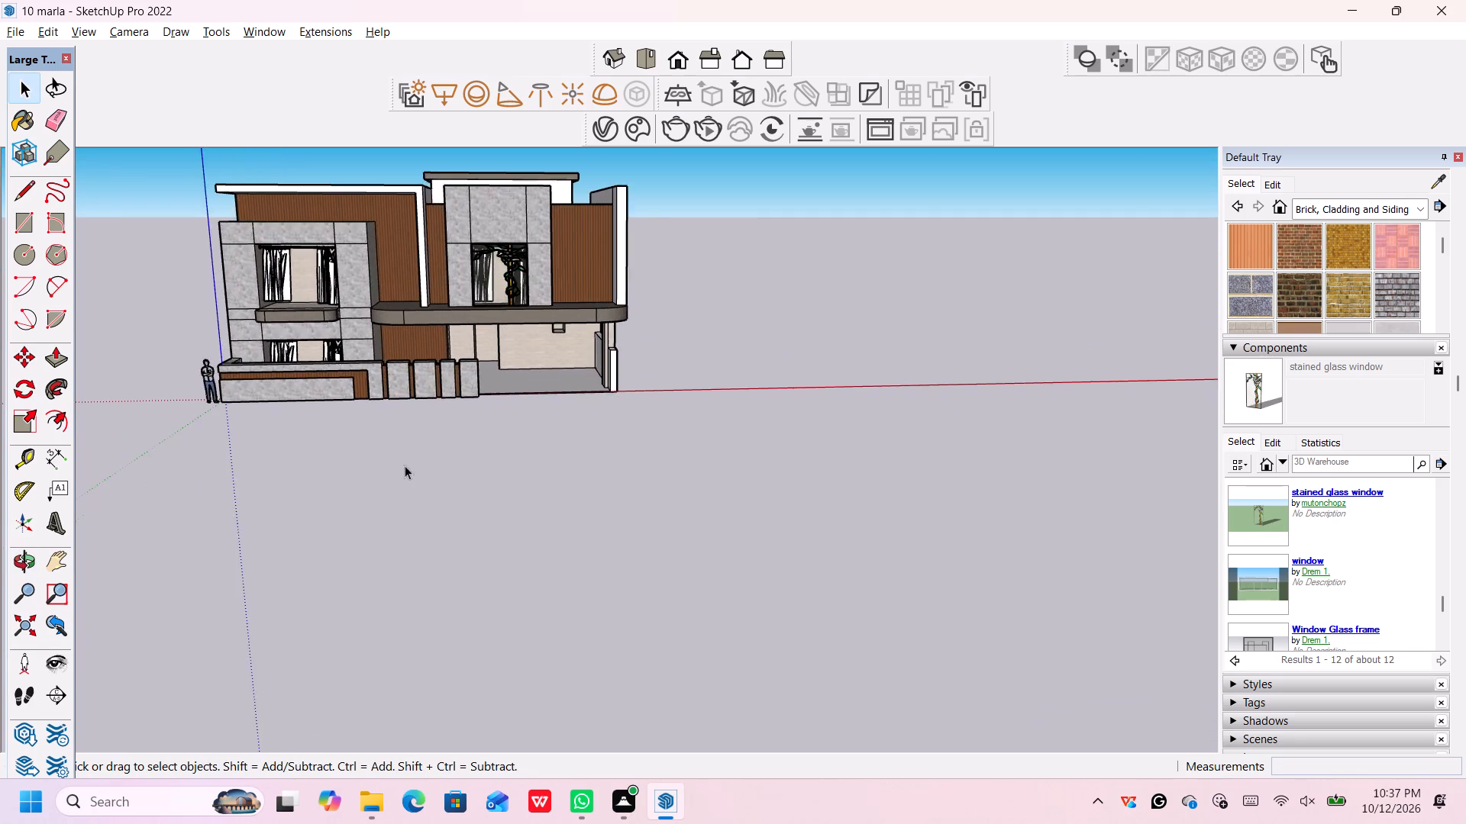
{"action": "scroll", "coordinate": [454, 422], "scroll_direction": "up", "scroll_amount": 6}
{"action": "middle_click_drag", "start_coordinate": [493, 393], "coordinate": [521, 441]}
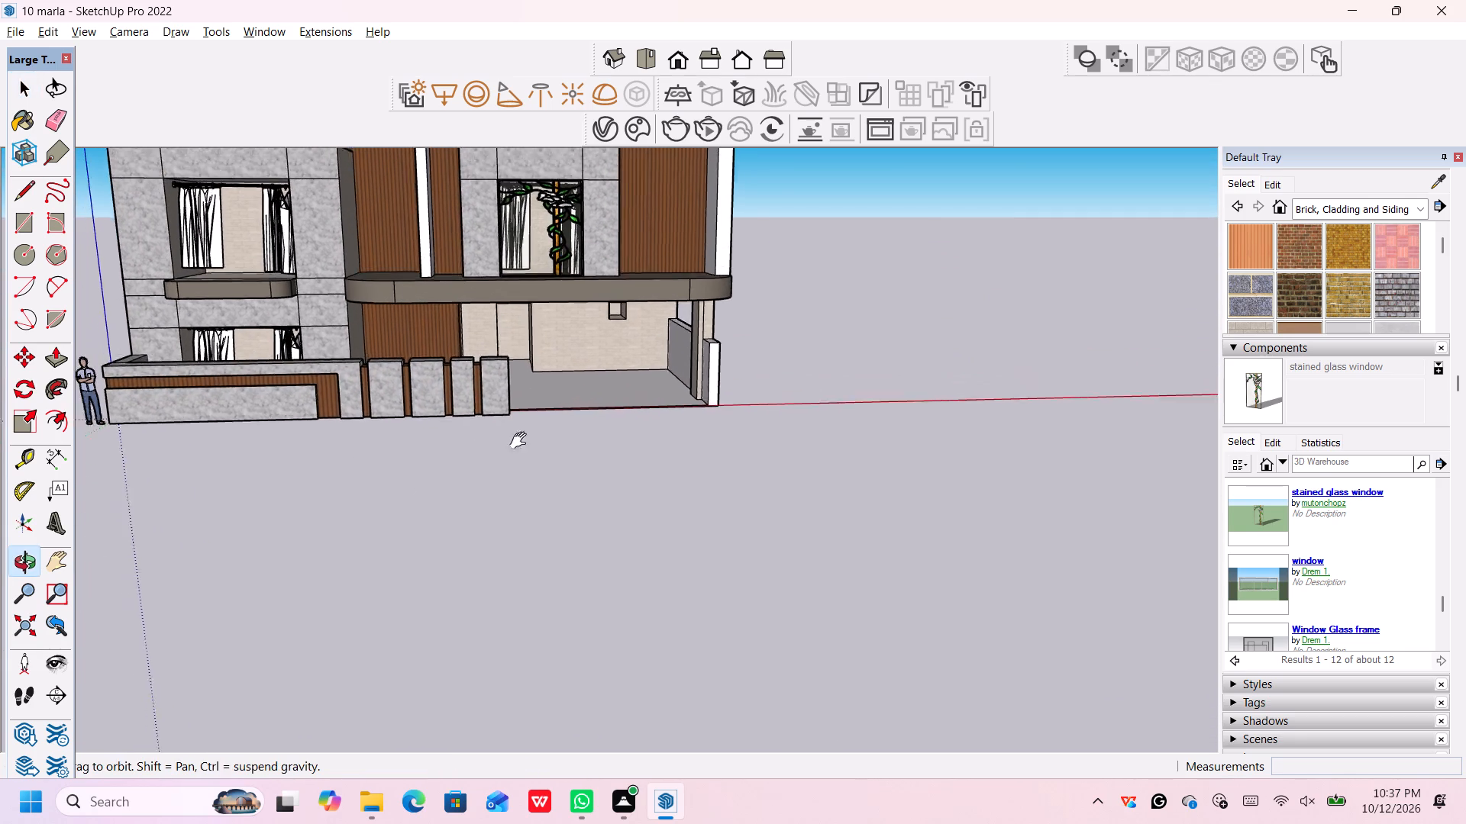
{"action": "middle_click_drag", "start_coordinate": [521, 441], "coordinate": [607, 641]}
{"action": "middle_click_drag", "start_coordinate": [638, 571], "coordinate": [618, 484]}
{"action": "scroll", "coordinate": [618, 485], "scroll_direction": "up", "scroll_amount": 3}
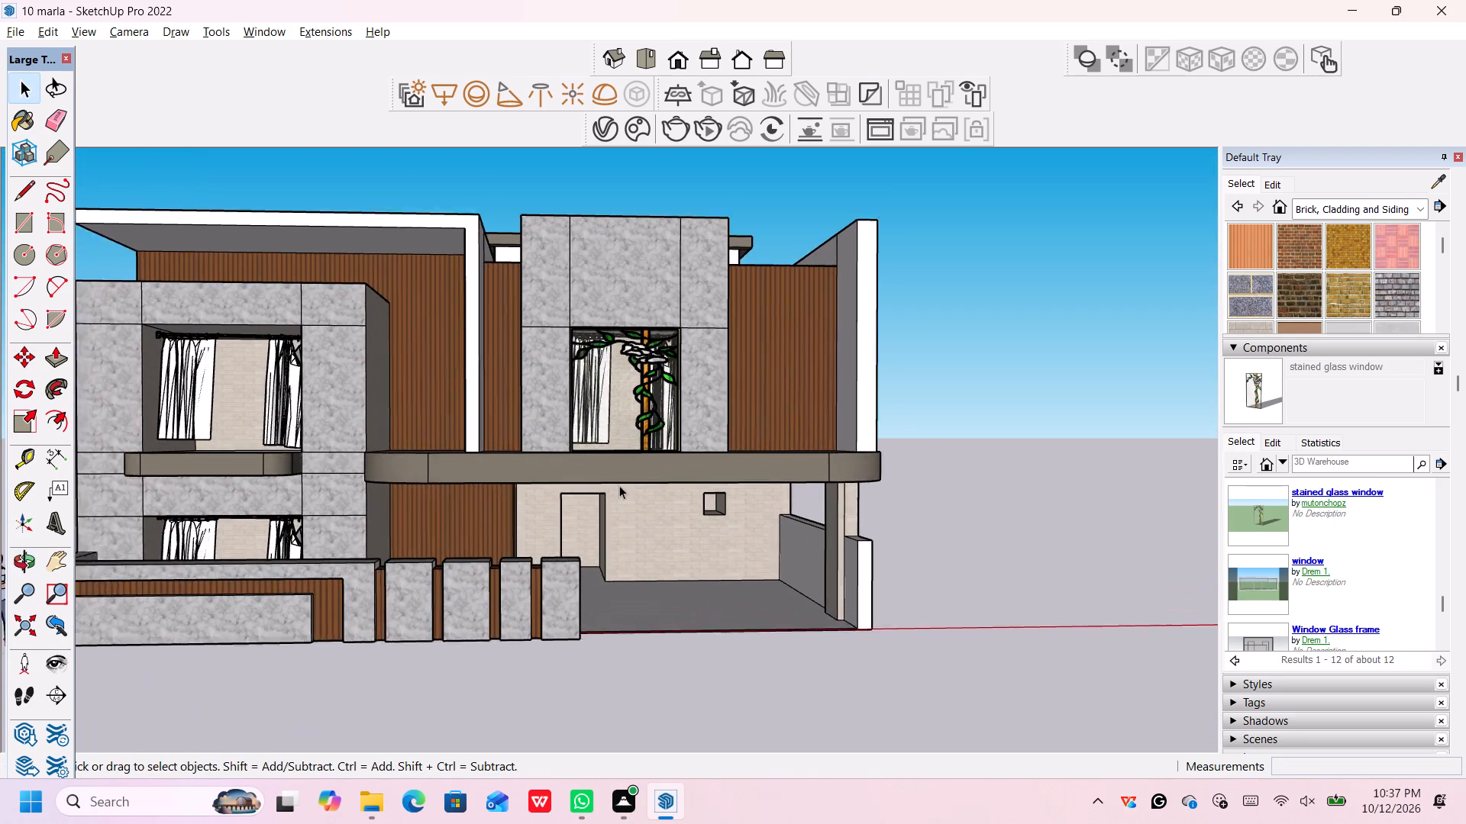
{"action": "scroll", "coordinate": [619, 485], "scroll_direction": "up", "scroll_amount": 3}
{"action": "middle_click_drag", "start_coordinate": [635, 421], "coordinate": [636, 494]}
{"action": "scroll", "coordinate": [630, 492], "scroll_direction": "up", "scroll_amount": 2}
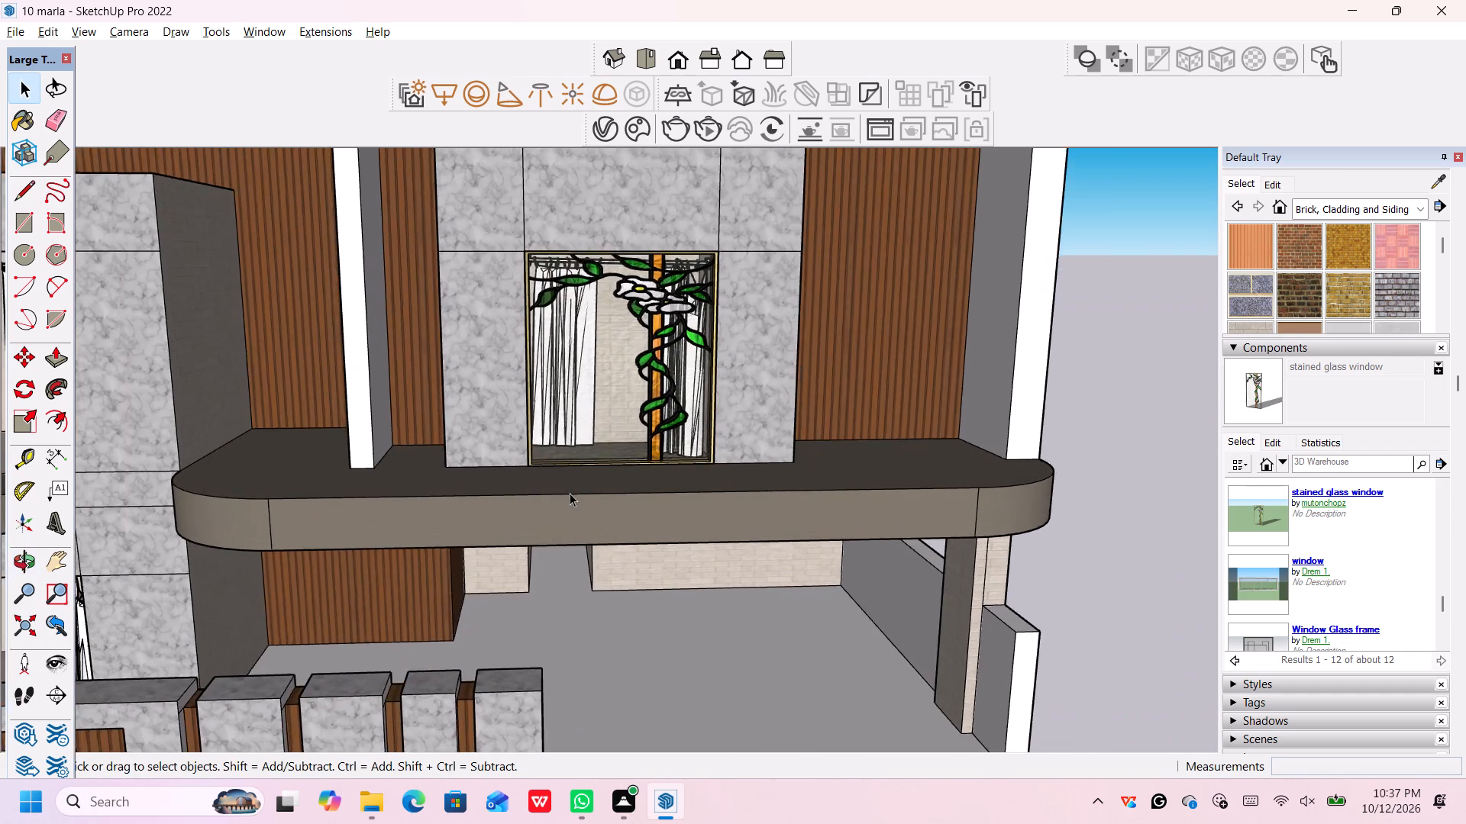
{"action": "scroll", "coordinate": [570, 493], "scroll_direction": "up", "scroll_amount": 10}
{"action": "left_click", "coordinate": [506, 459]}
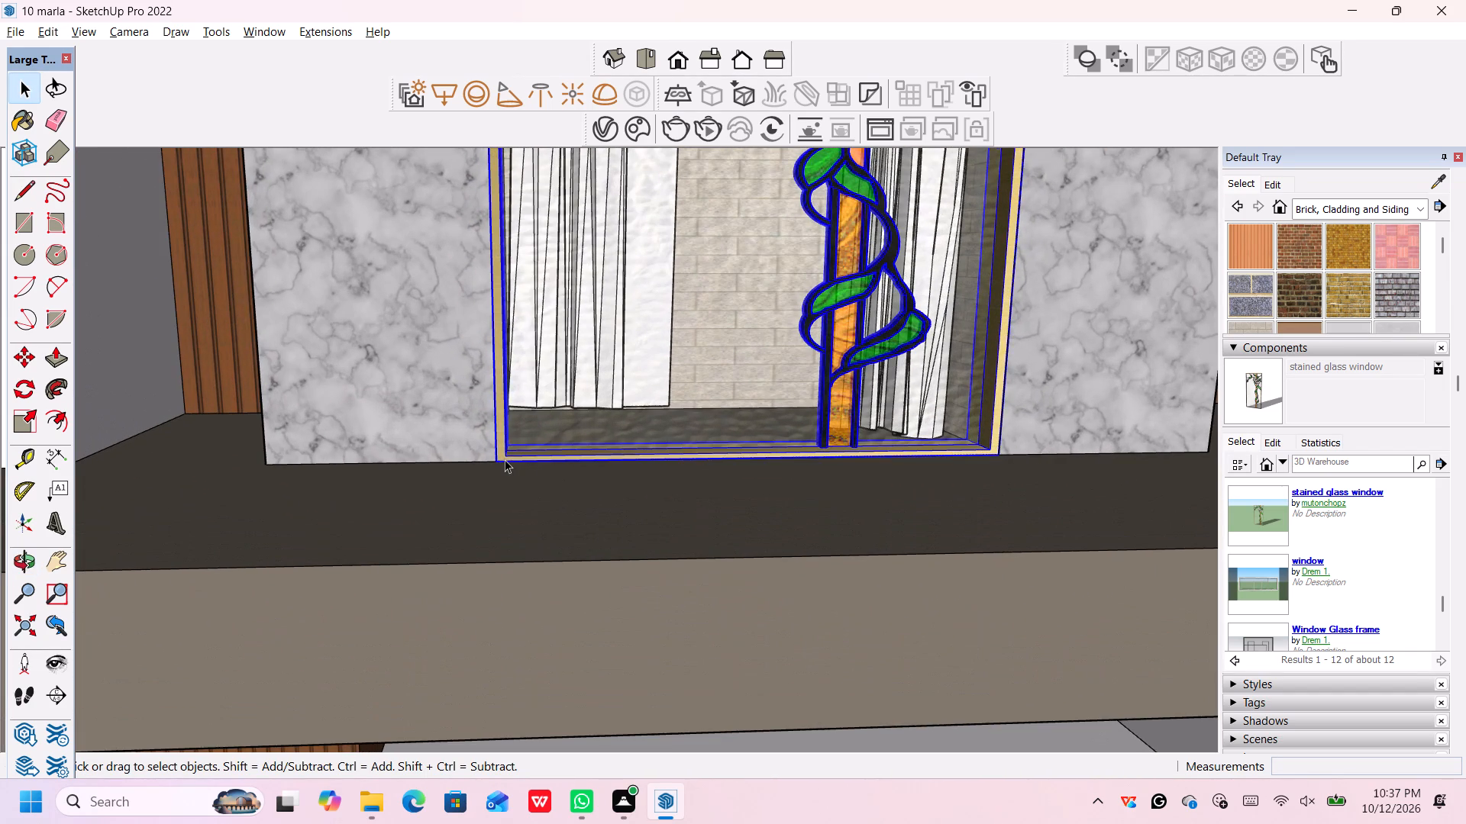
{"action": "key", "text": "m"}
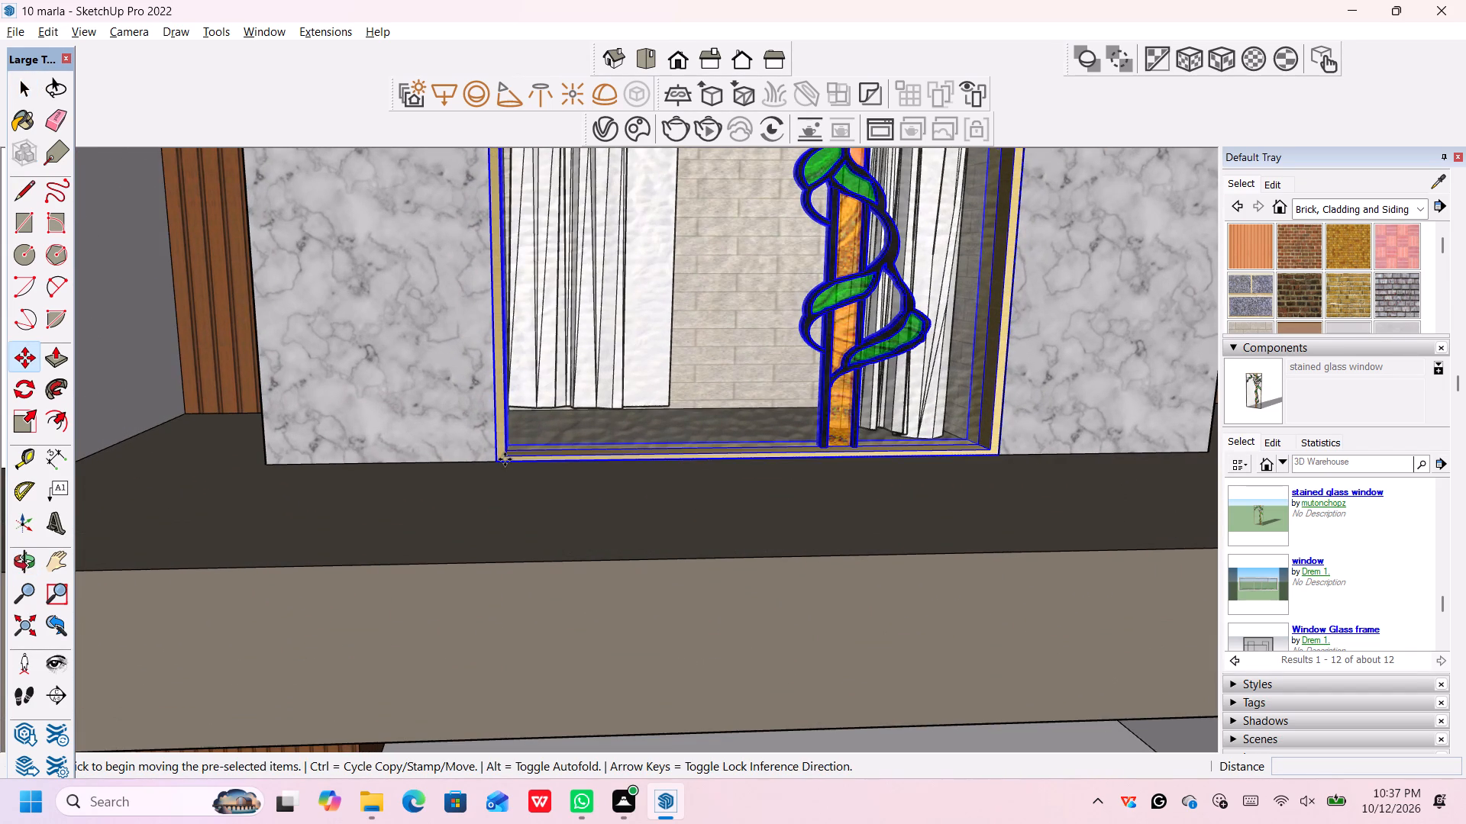
{"action": "scroll", "coordinate": [492, 454], "scroll_direction": "up", "scroll_amount": 5}
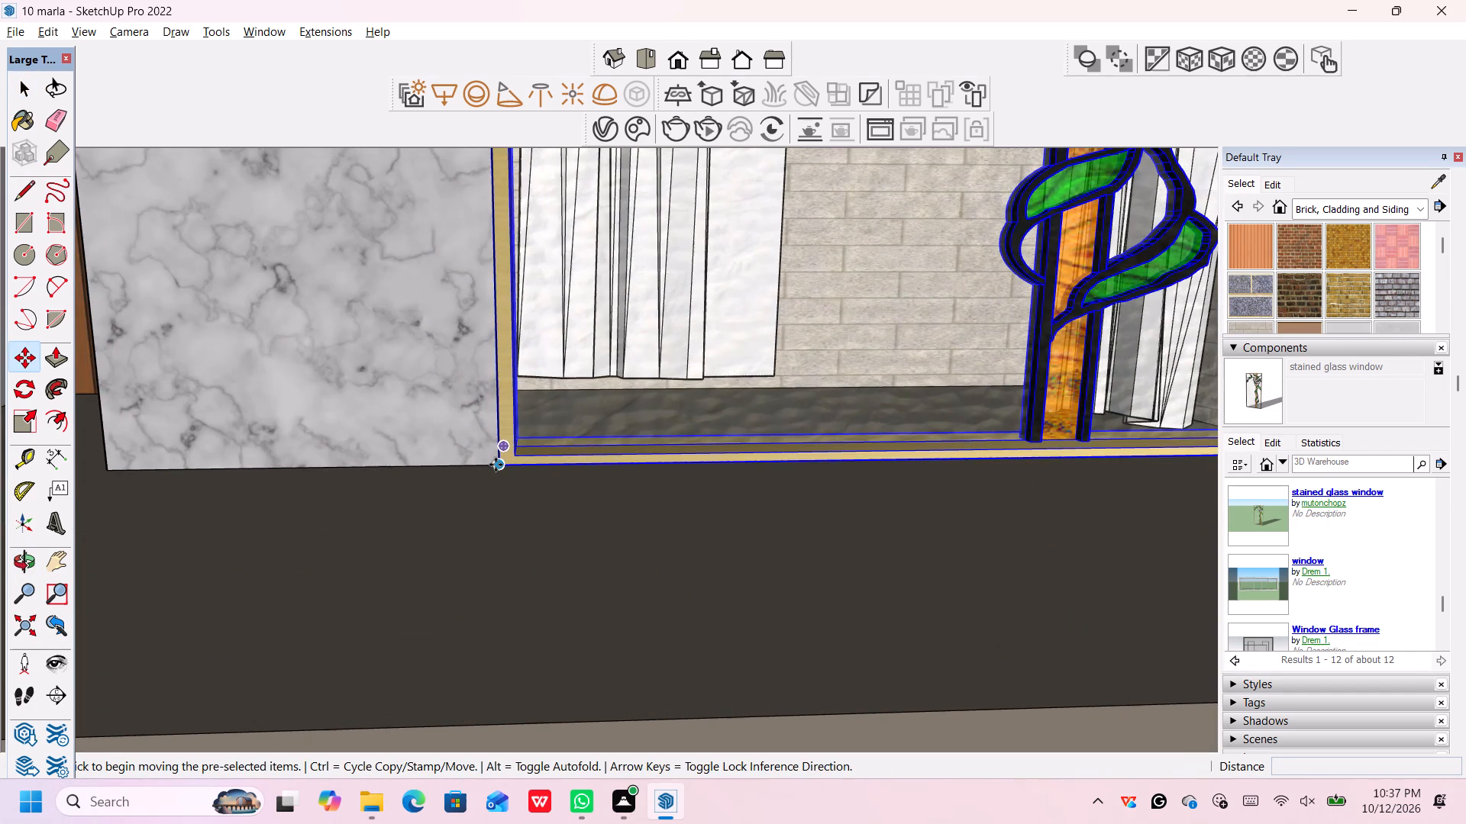
{"action": "left_click", "coordinate": [496, 465]}
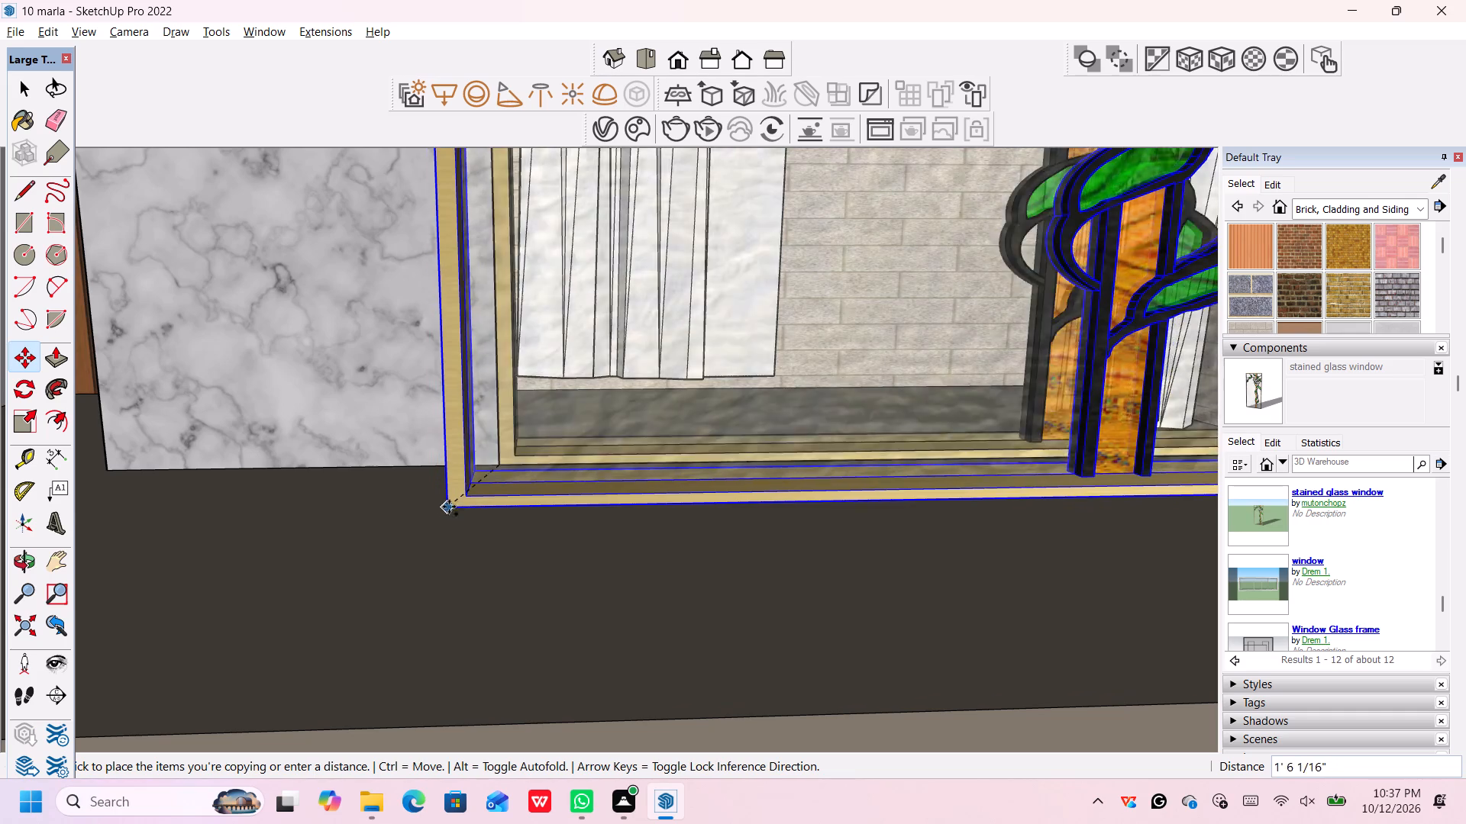
{"action": "scroll", "coordinate": [449, 503], "scroll_direction": "down", "scroll_amount": 8}
{"action": "scroll", "coordinate": [446, 492], "scroll_direction": "down", "scroll_amount": 19}
{"action": "scroll", "coordinate": [463, 481], "scroll_direction": "up", "scroll_amount": 1}
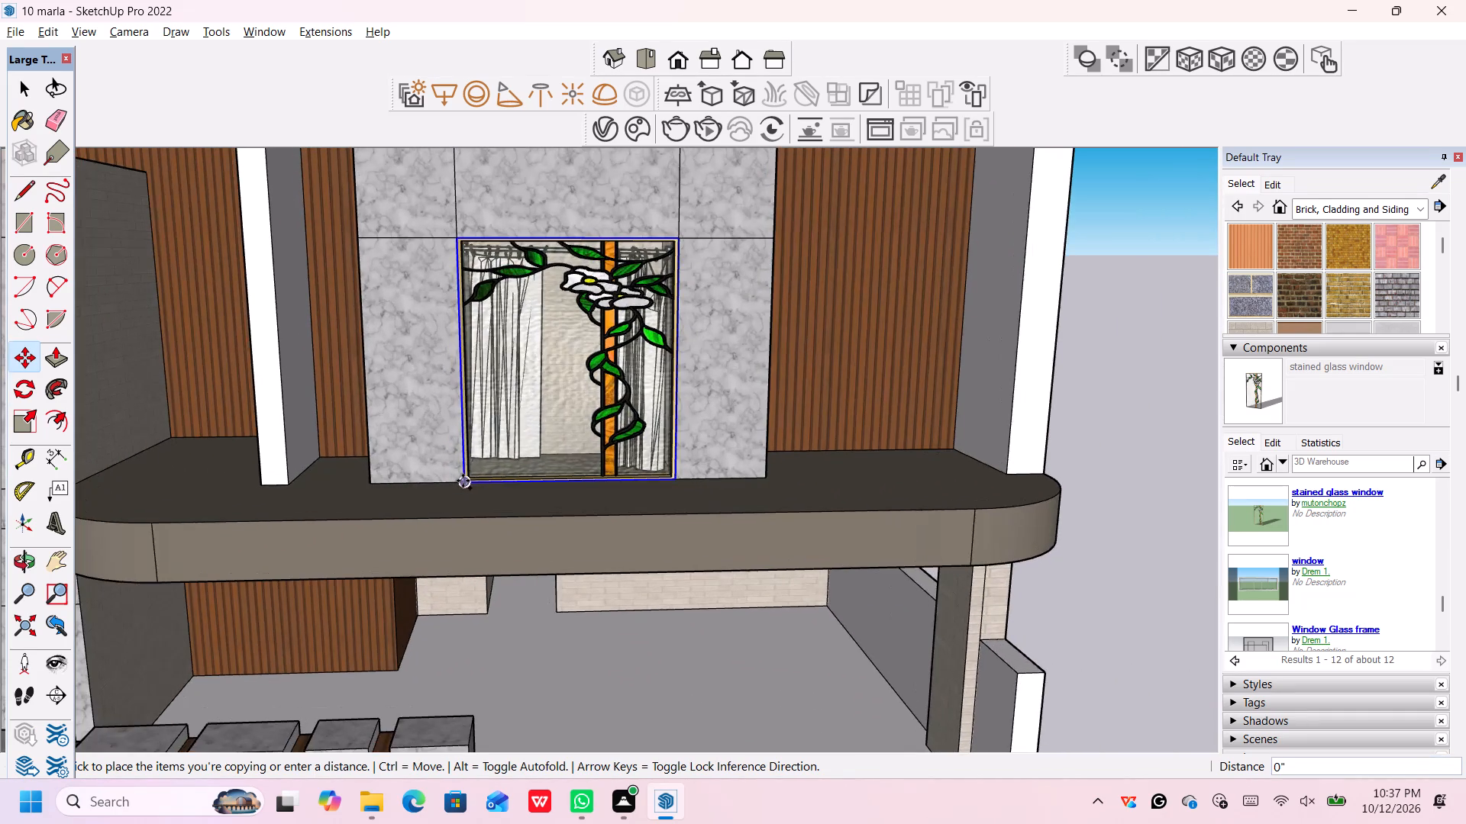
{"action": "middle_click_drag", "start_coordinate": [463, 481], "coordinate": [1096, 484], "text": "shift"}
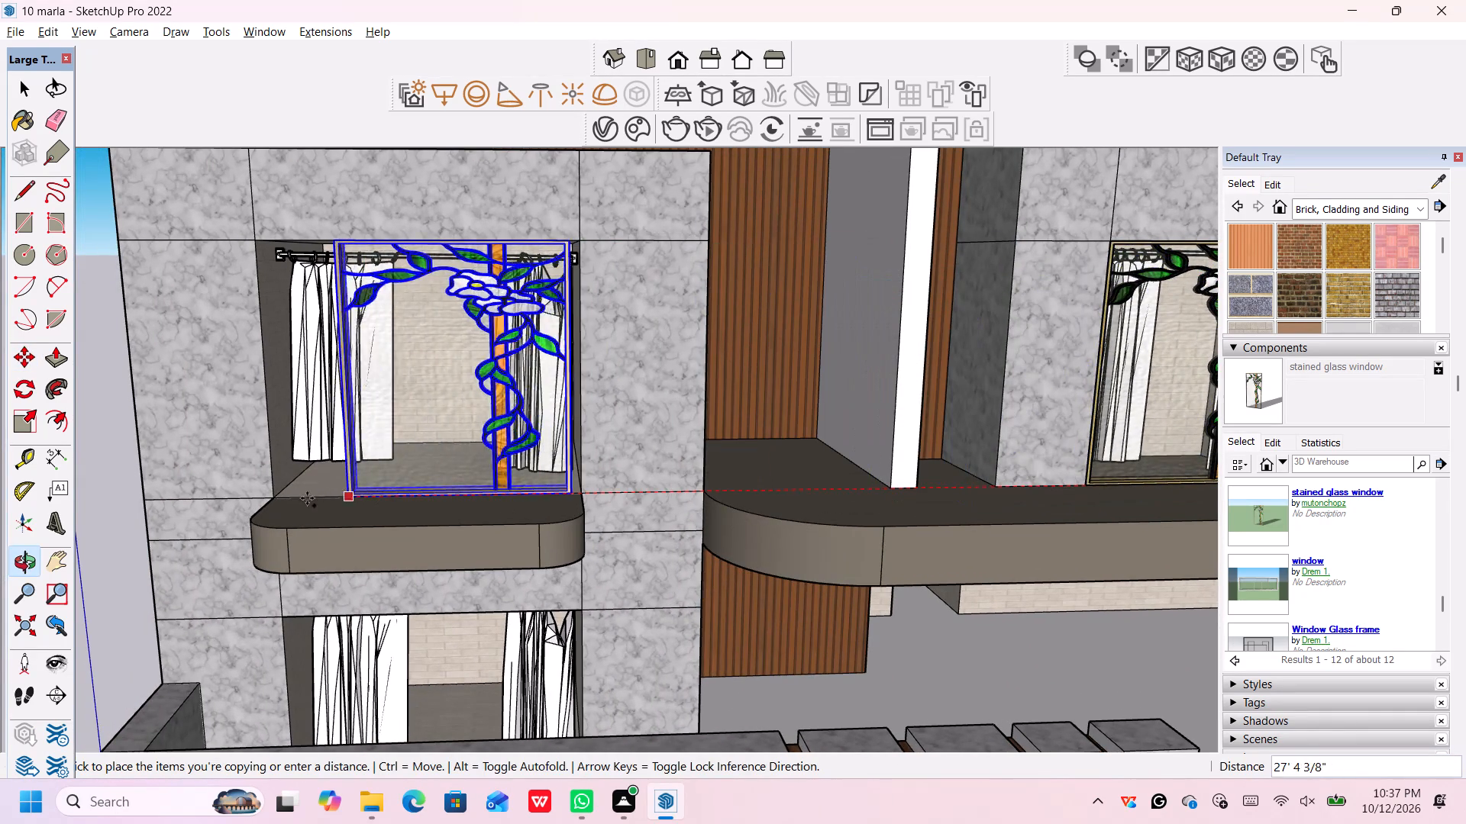
{"action": "scroll", "coordinate": [286, 480], "scroll_direction": "up", "scroll_amount": 2}
{"action": "scroll", "coordinate": [286, 481], "scroll_direction": "down", "scroll_amount": 1}
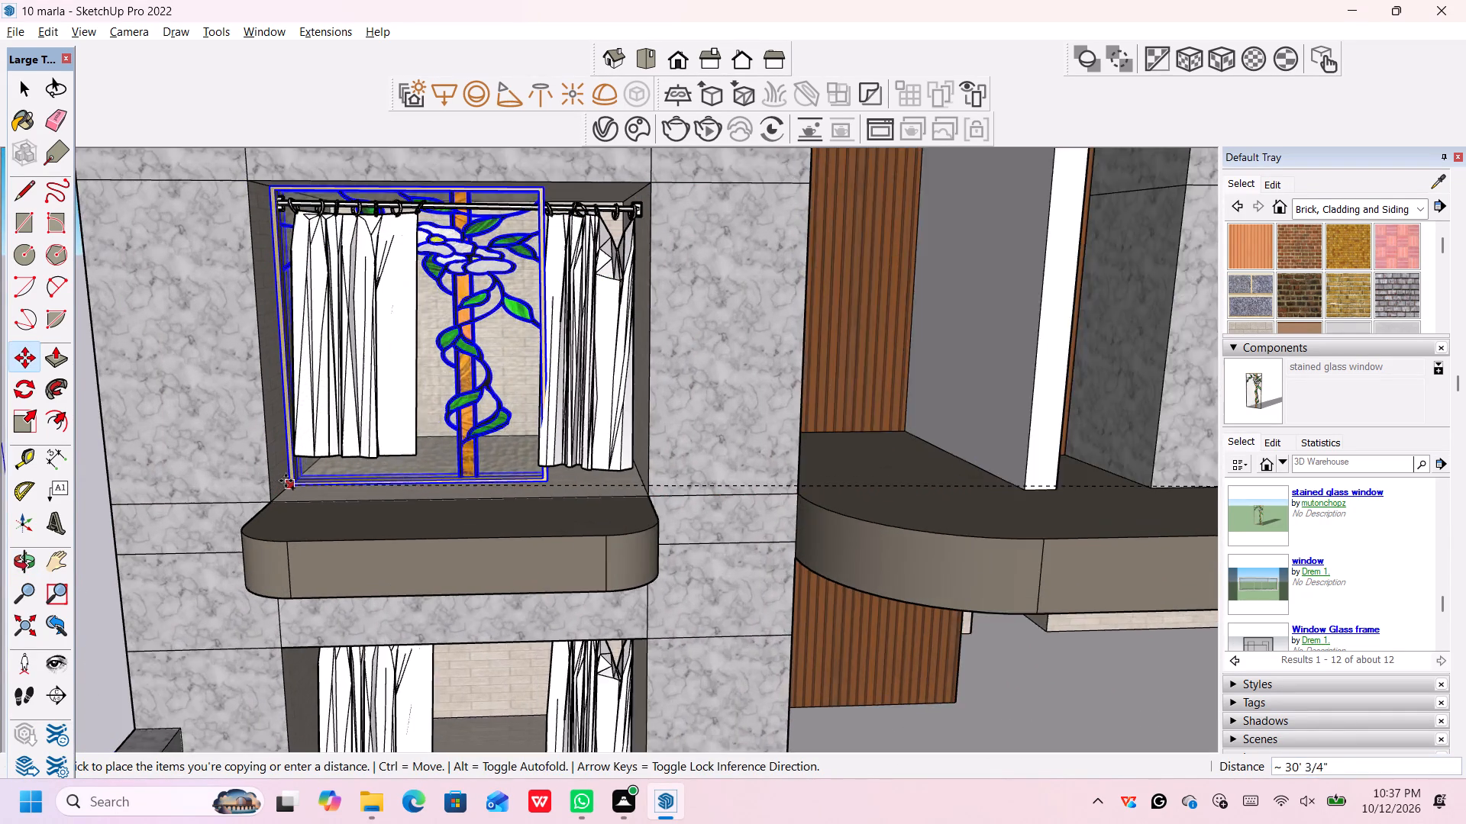
{"action": "scroll", "coordinate": [285, 483], "scroll_direction": "up", "scroll_amount": 1}
{"action": "left_click", "coordinate": [281, 488]}
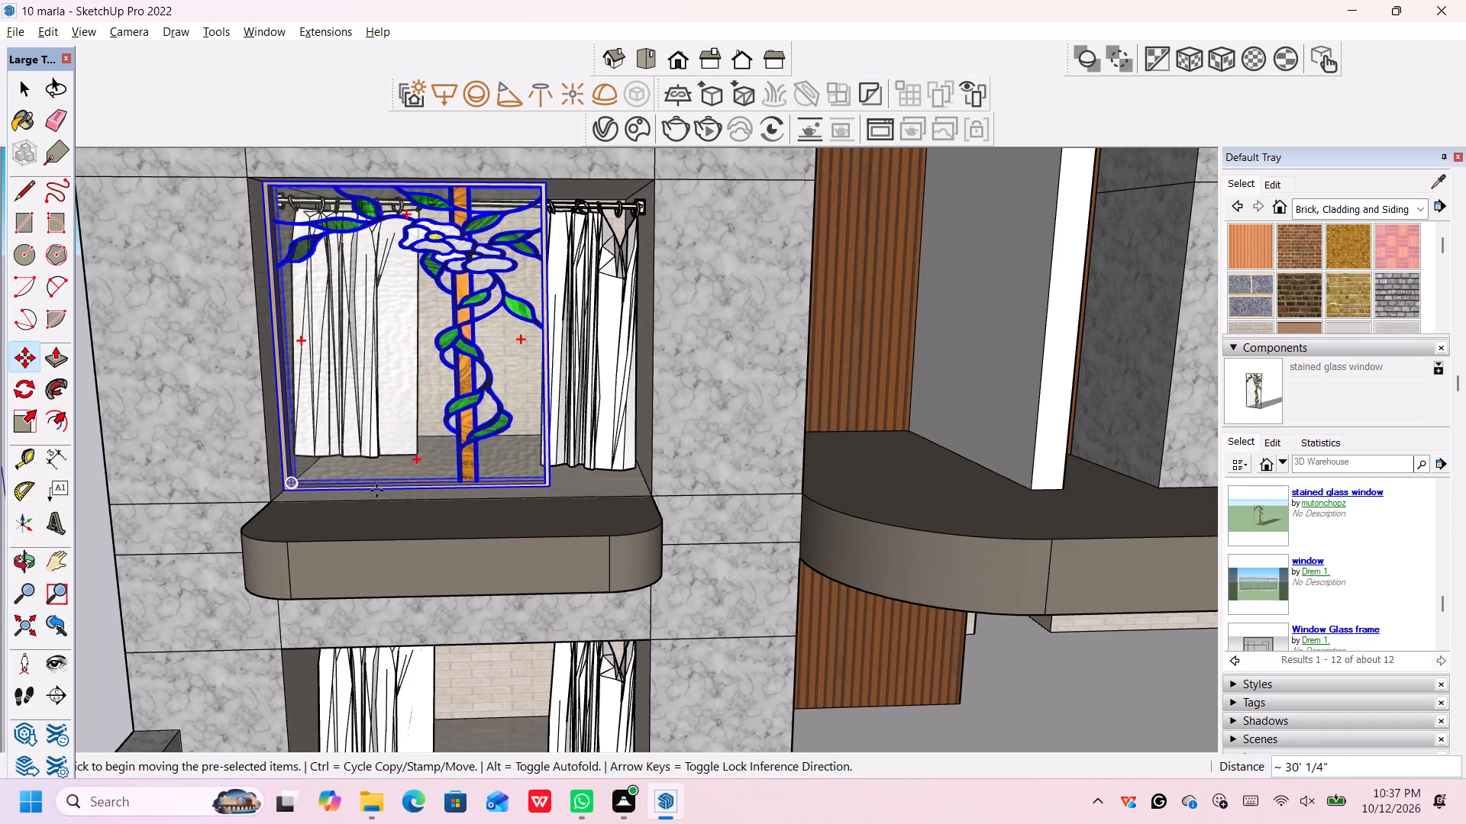
Stretch the stained glass window above the small balcony sideways to the opposite pillar, at a scale of about 1.36.
{"action": "middle_click_drag", "start_coordinate": [577, 470], "coordinate": [439, 454]}
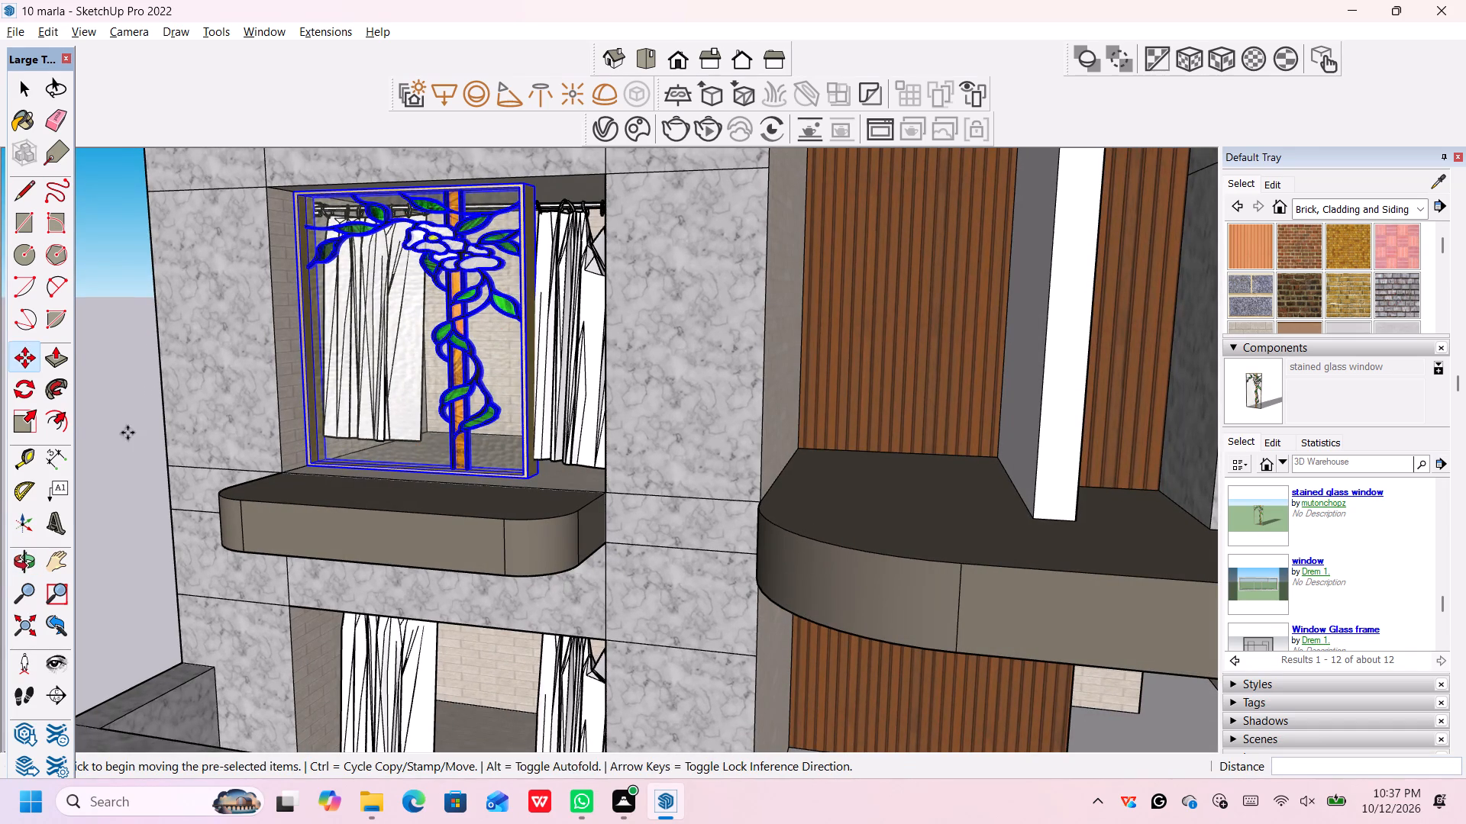
{"action": "left_click", "coordinate": [22, 422]}
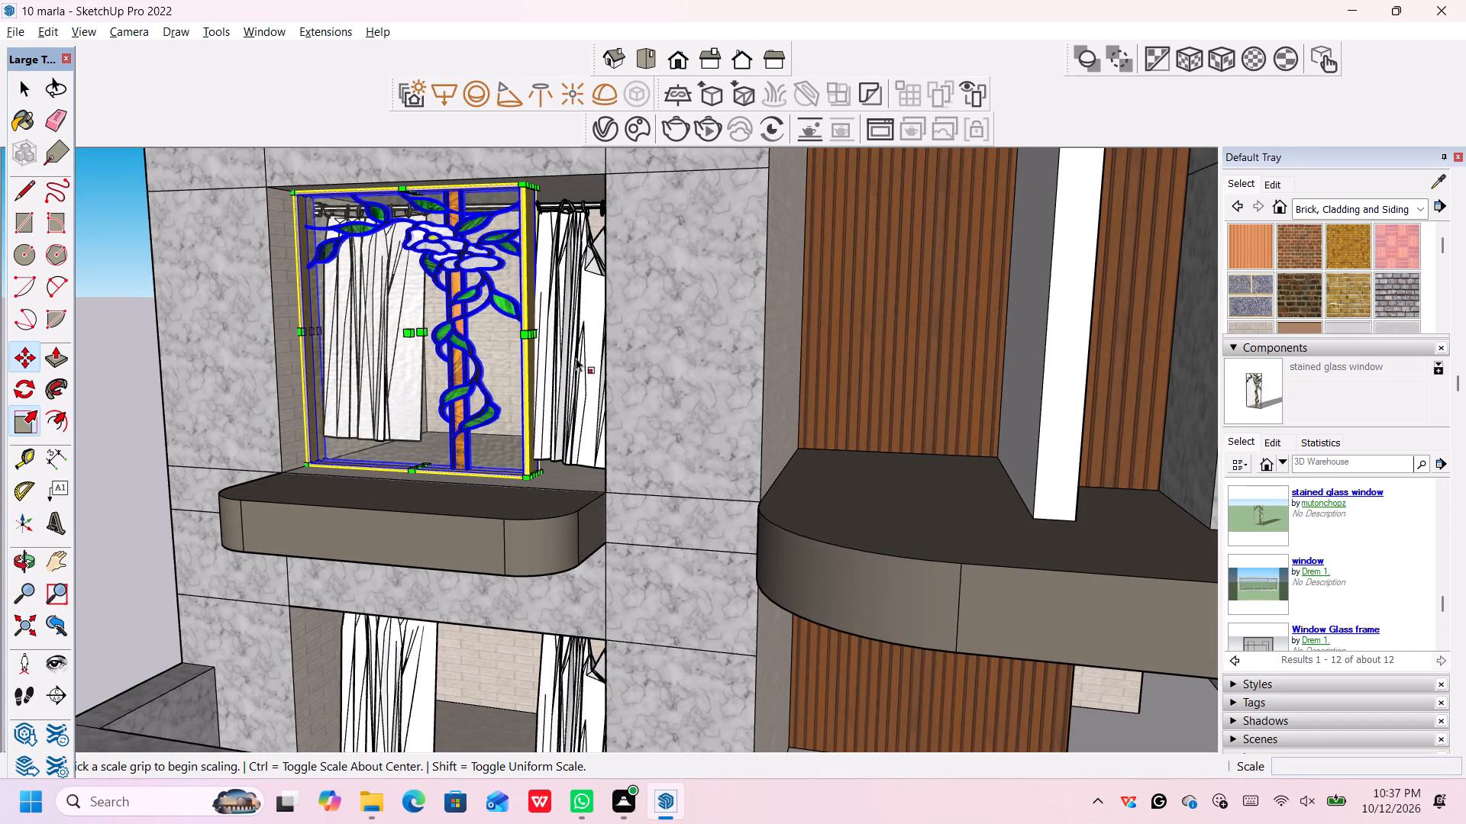
{"action": "scroll", "coordinate": [537, 345], "scroll_direction": "up", "scroll_amount": 9}
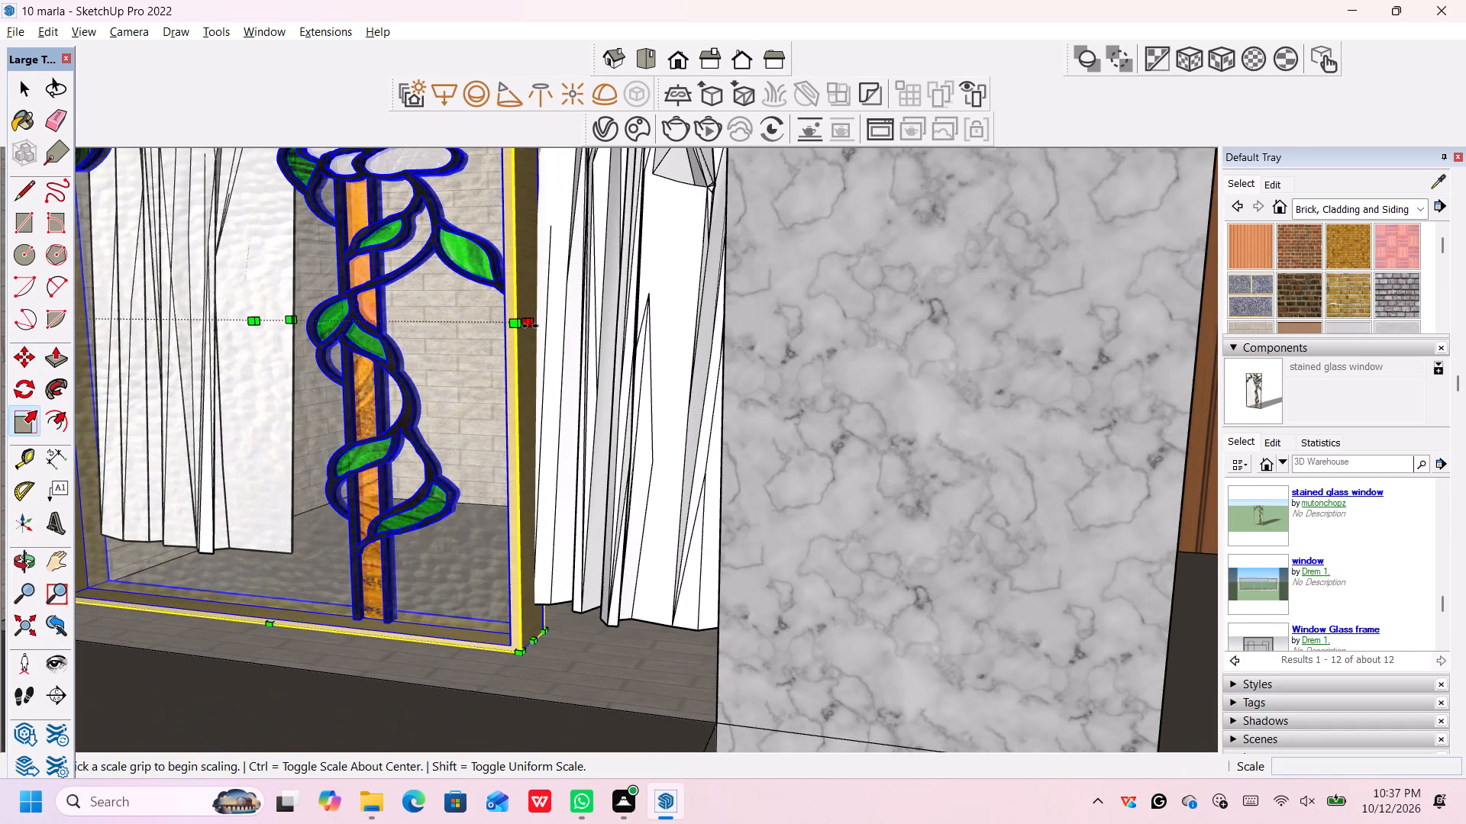
{"action": "left_click", "coordinate": [530, 326]}
{"action": "left_click", "coordinate": [736, 340]}
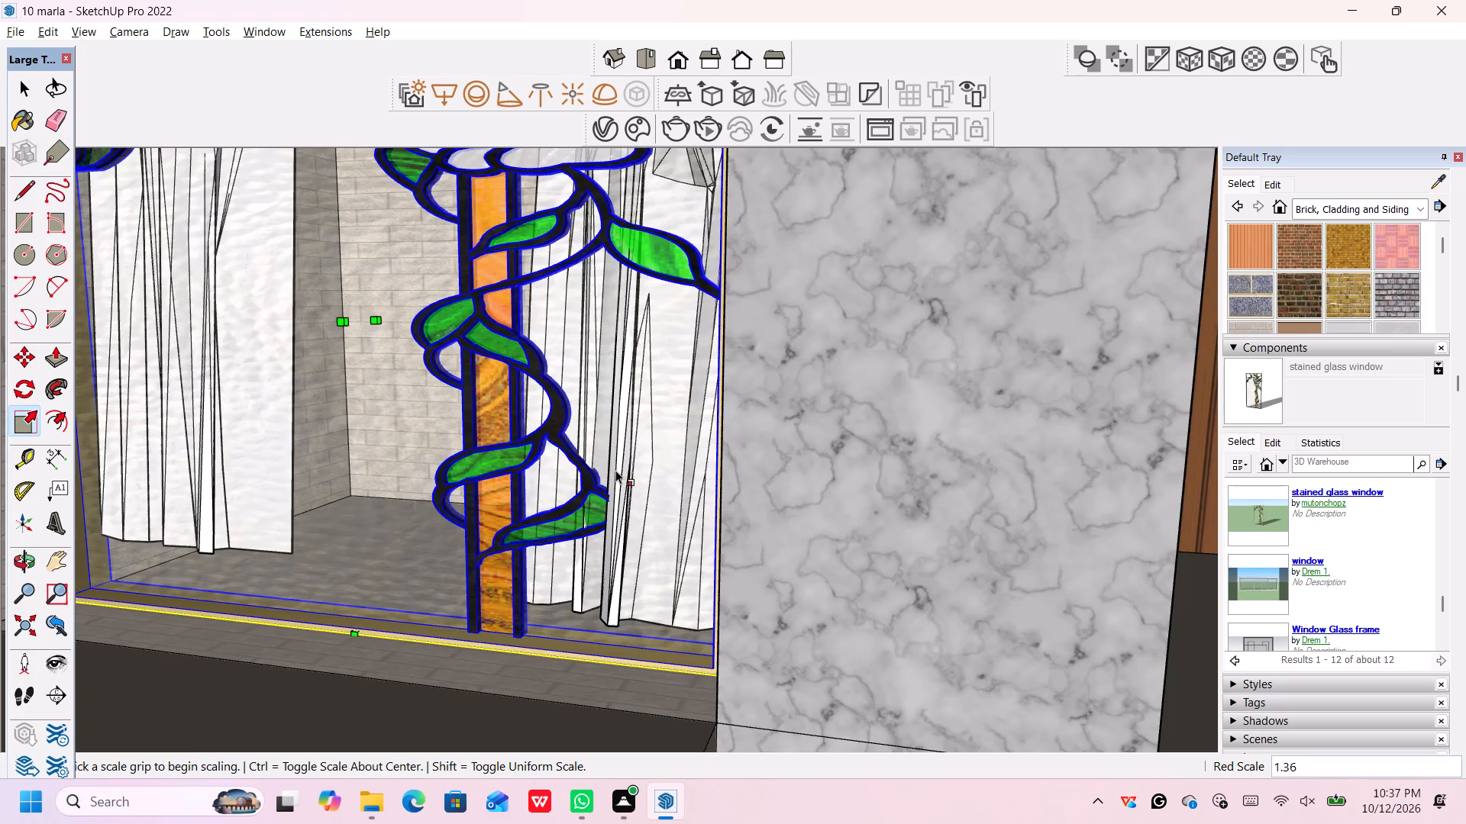
Copy the stretched stained glass window down about 9' 2 3/4" from its lower corner into the curtained opening below the small balcony.
{"action": "scroll", "coordinate": [615, 470], "scroll_direction": "down", "scroll_amount": 19}
{"action": "middle_click_drag", "start_coordinate": [607, 487], "coordinate": [649, 453]}
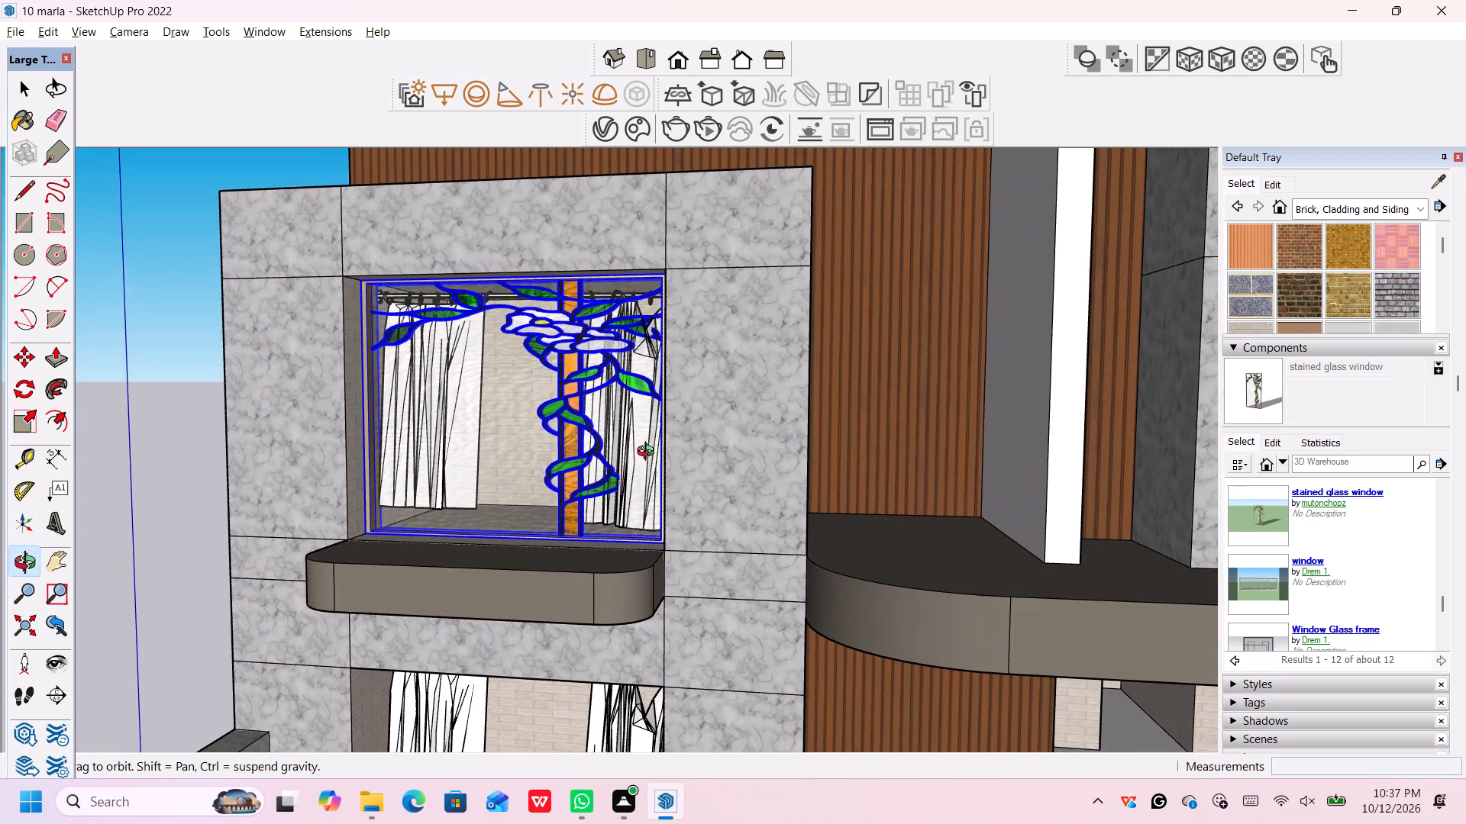
{"action": "middle_click_drag", "start_coordinate": [649, 453], "coordinate": [648, 454]}
{"action": "scroll", "coordinate": [618, 558], "scroll_direction": "down", "scroll_amount": 11}
{"action": "middle_click_drag", "start_coordinate": [628, 571], "coordinate": [644, 606]}
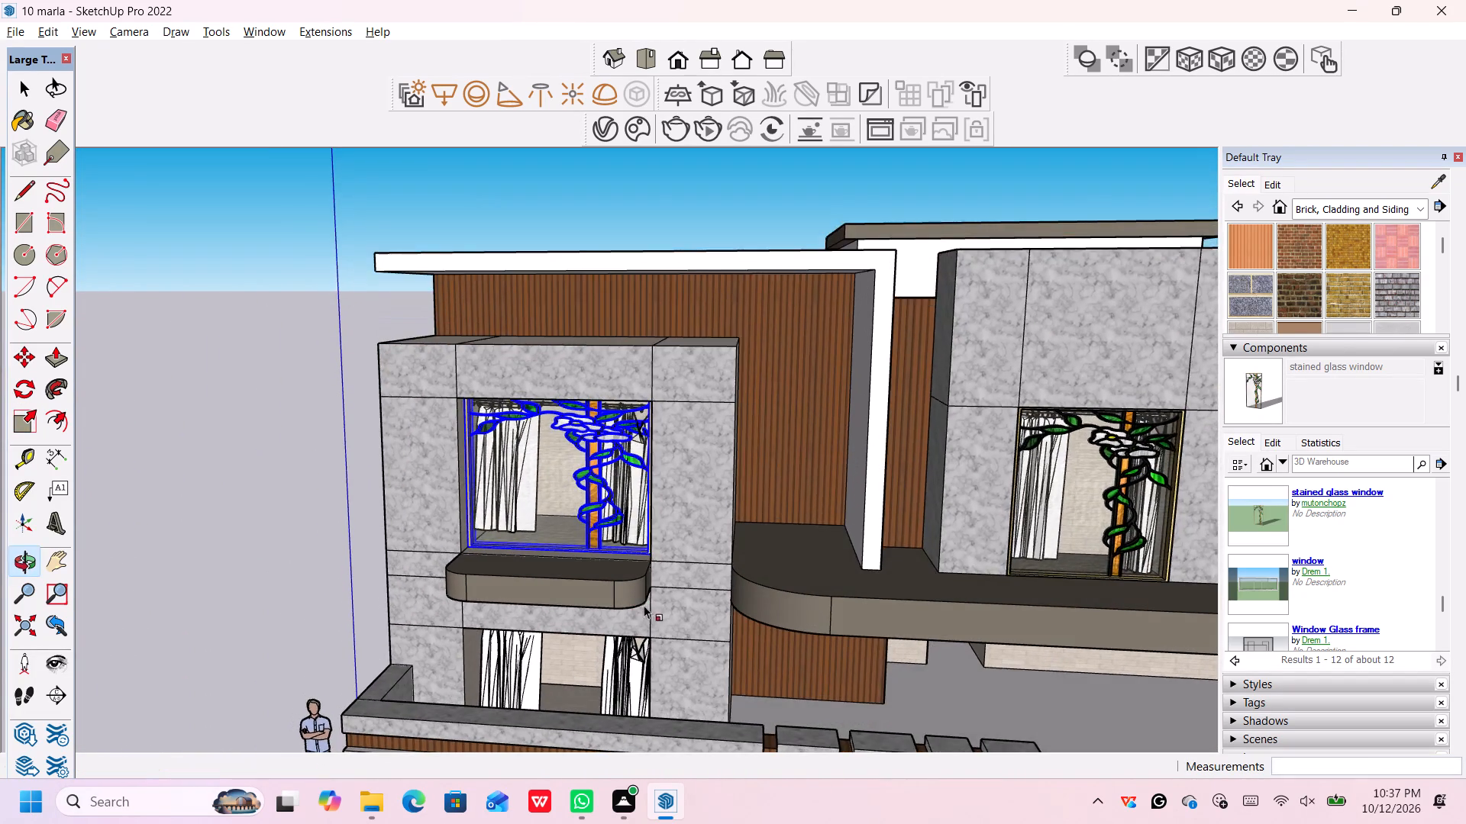
{"action": "scroll", "coordinate": [639, 600], "scroll_direction": "up", "scroll_amount": 2}
{"action": "scroll", "coordinate": [448, 545], "scroll_direction": "up", "scroll_amount": 2}
{"action": "key", "text": "space"}
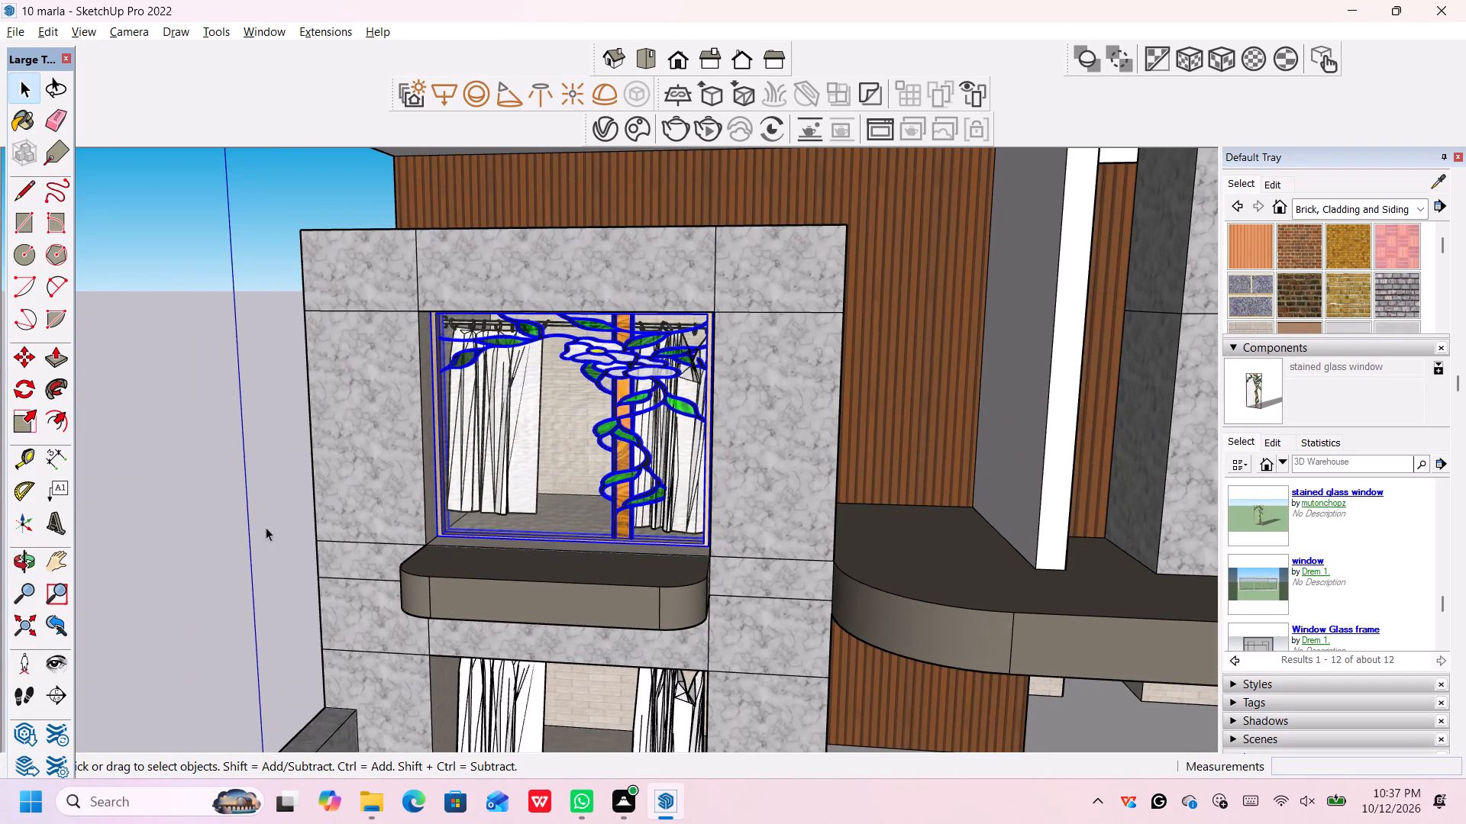
{"action": "key", "text": "m"}
{"action": "left_click", "coordinate": [440, 533]}
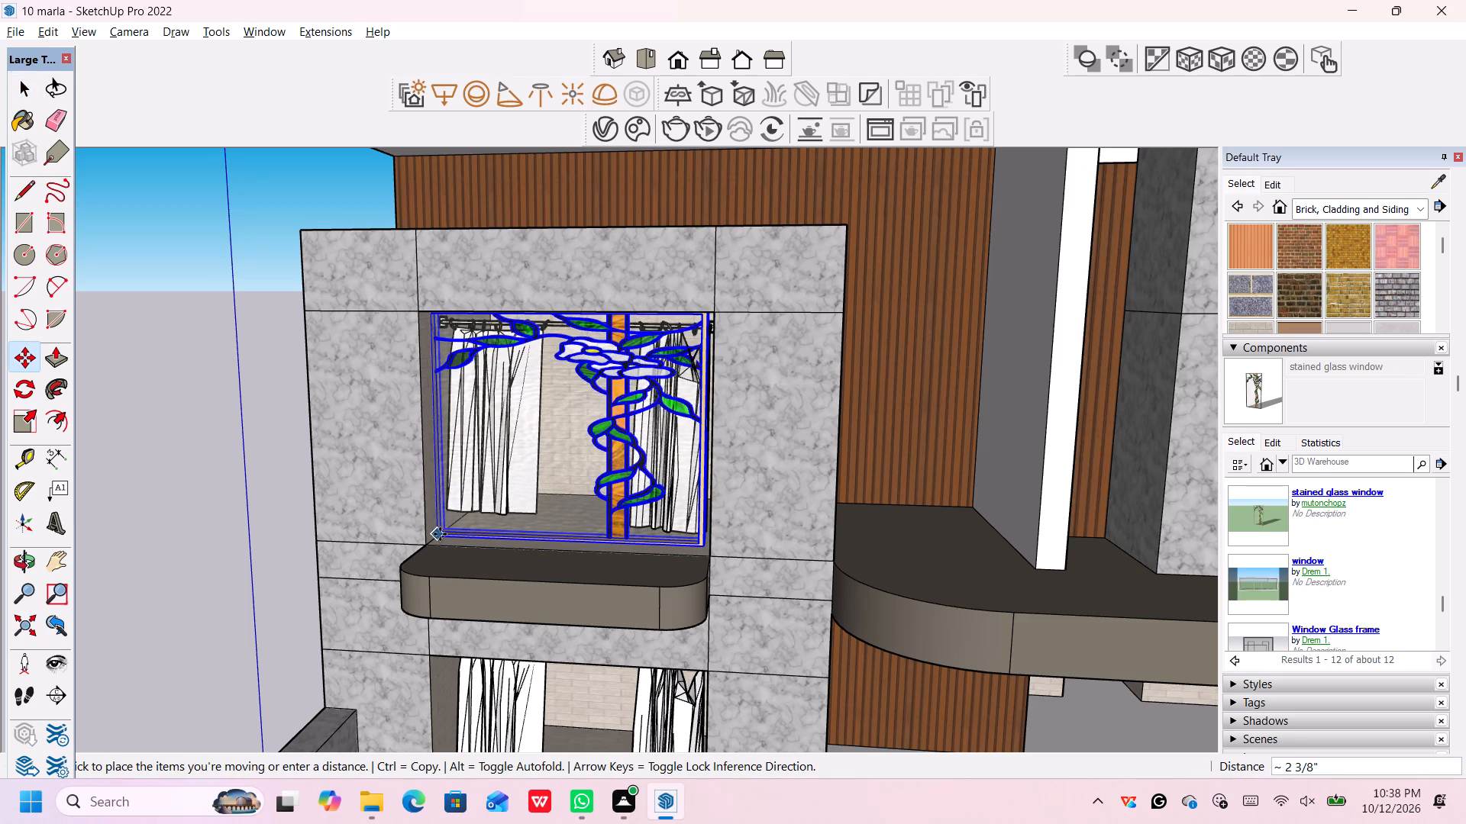
{"action": "scroll", "coordinate": [452, 565], "scroll_direction": "down", "scroll_amount": 6}
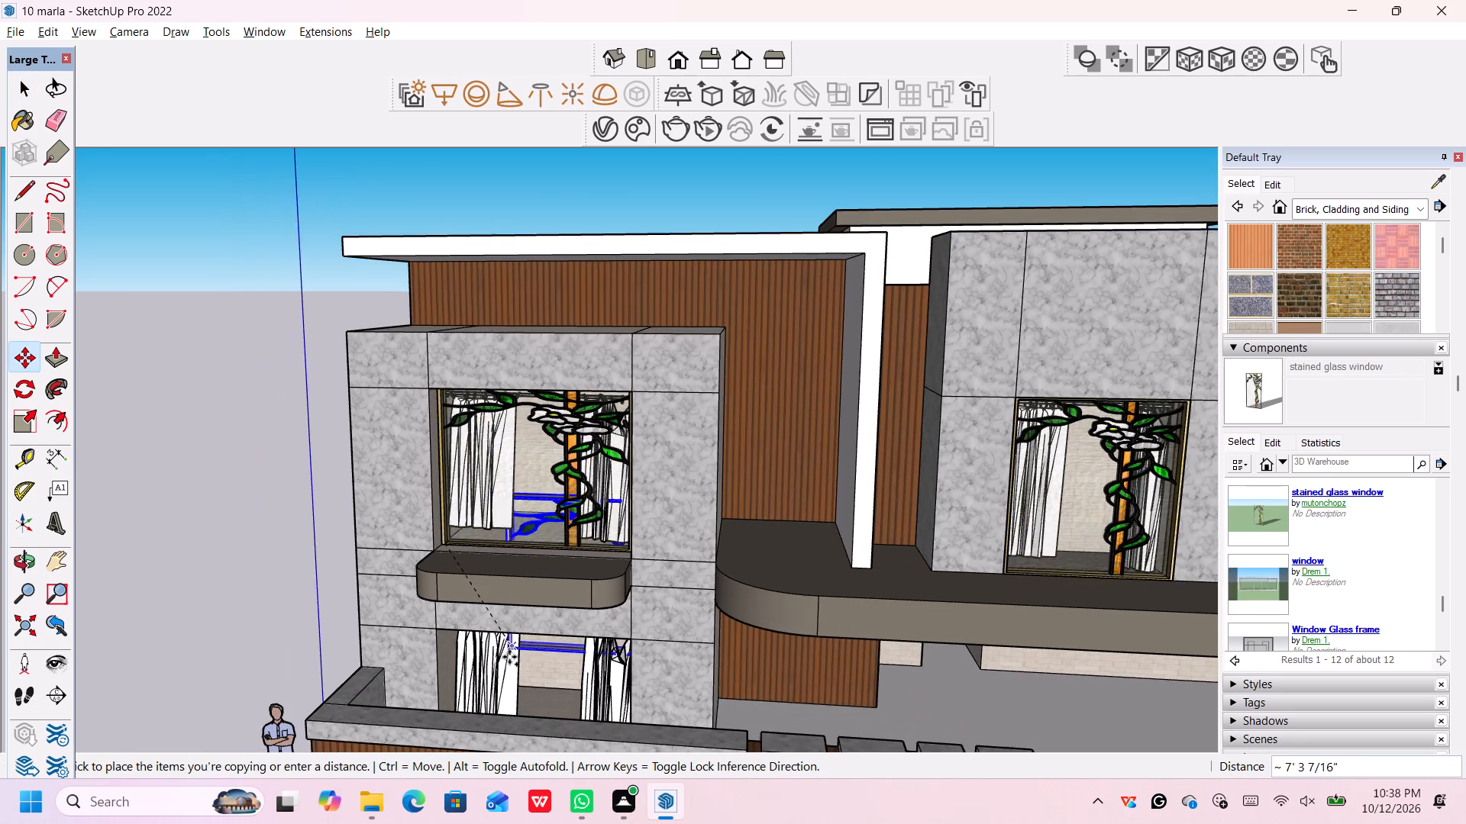
{"action": "scroll", "coordinate": [505, 656], "scroll_direction": "up", "scroll_amount": 7}
{"action": "middle_click_drag", "start_coordinate": [455, 710], "coordinate": [467, 690]}
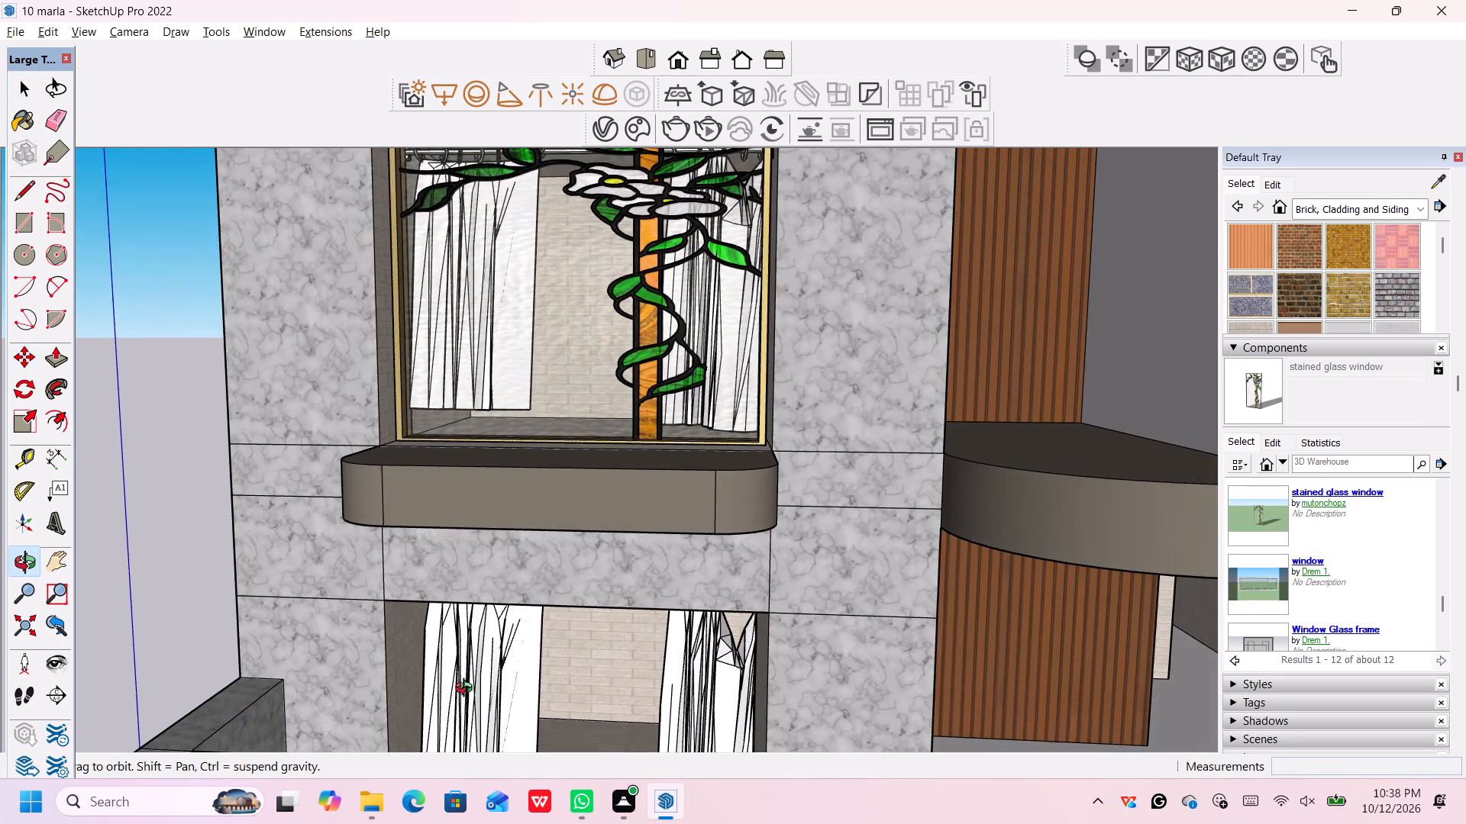
{"action": "middle_click_drag", "start_coordinate": [467, 690], "coordinate": [512, 514]}
{"action": "middle_click_drag", "start_coordinate": [513, 513], "coordinate": [498, 756]}
{"action": "scroll", "coordinate": [489, 536], "scroll_direction": "up", "scroll_amount": 1}
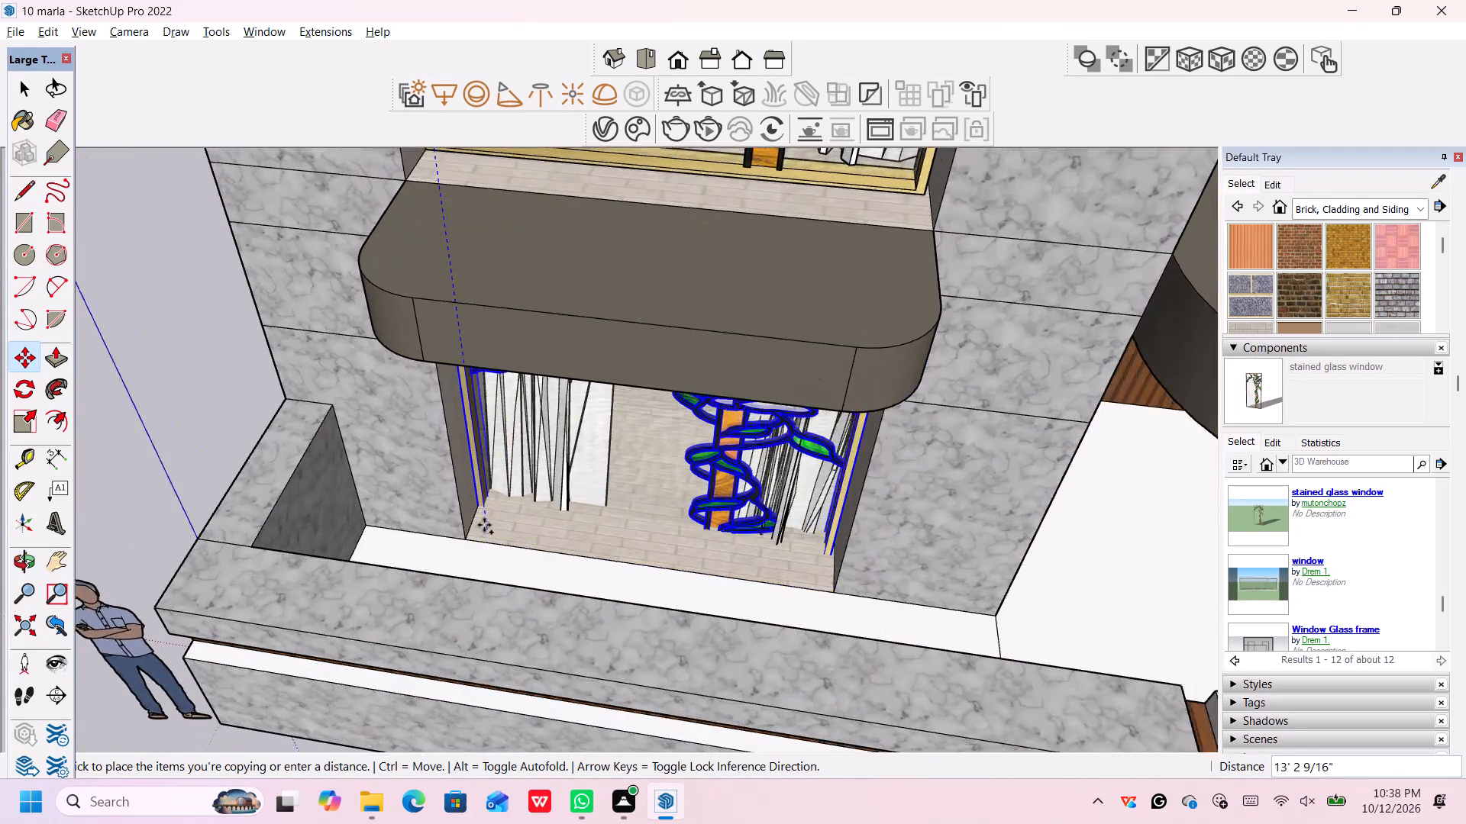
{"action": "scroll", "coordinate": [484, 525], "scroll_direction": "up", "scroll_amount": 2}
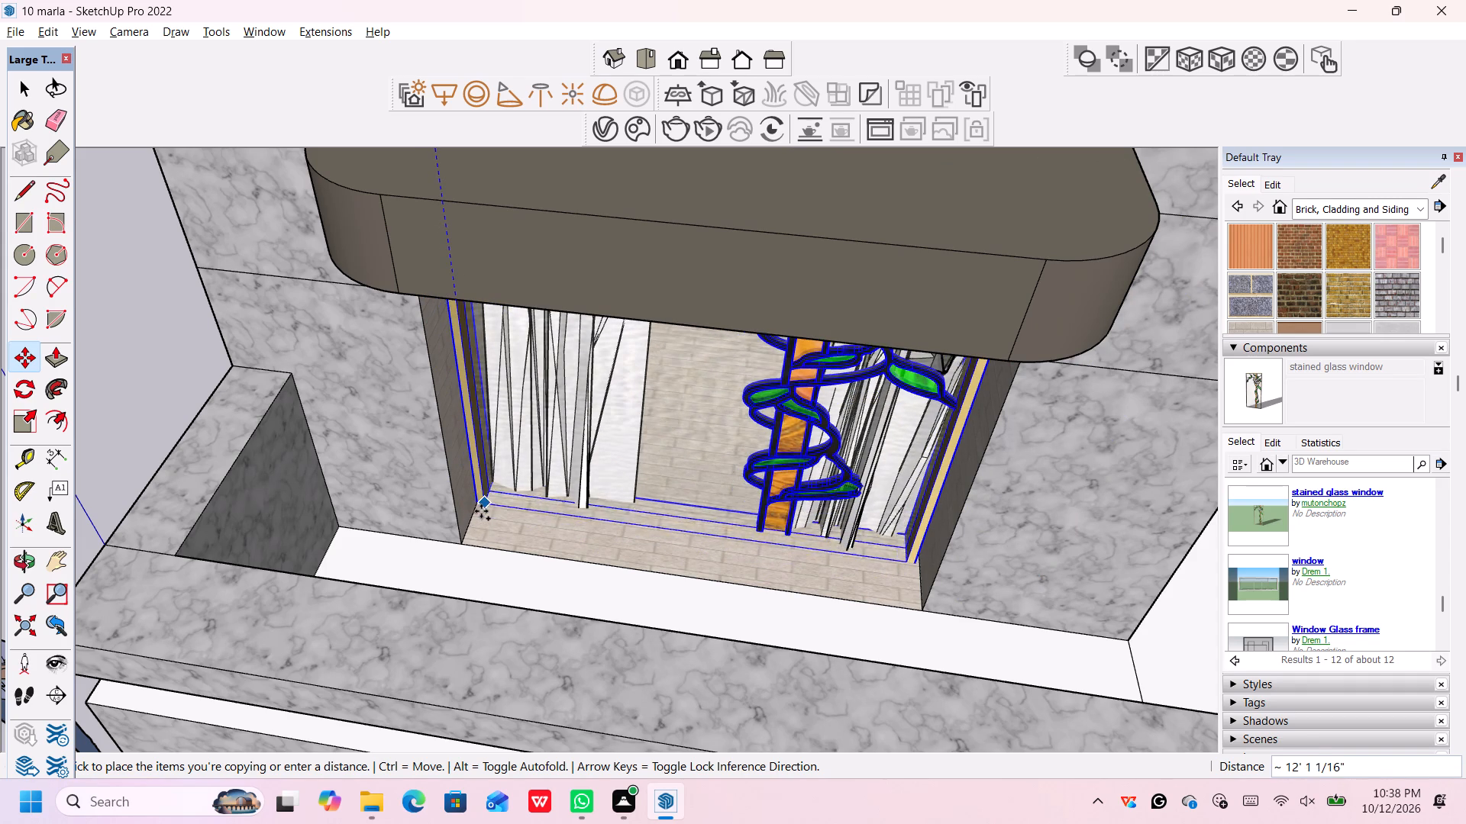
{"action": "scroll", "coordinate": [482, 513], "scroll_direction": "up", "scroll_amount": 6}
{"action": "scroll", "coordinate": [482, 513], "scroll_direction": "down", "scroll_amount": 1}
{"action": "scroll", "coordinate": [475, 515], "scroll_direction": "up", "scroll_amount": 7}
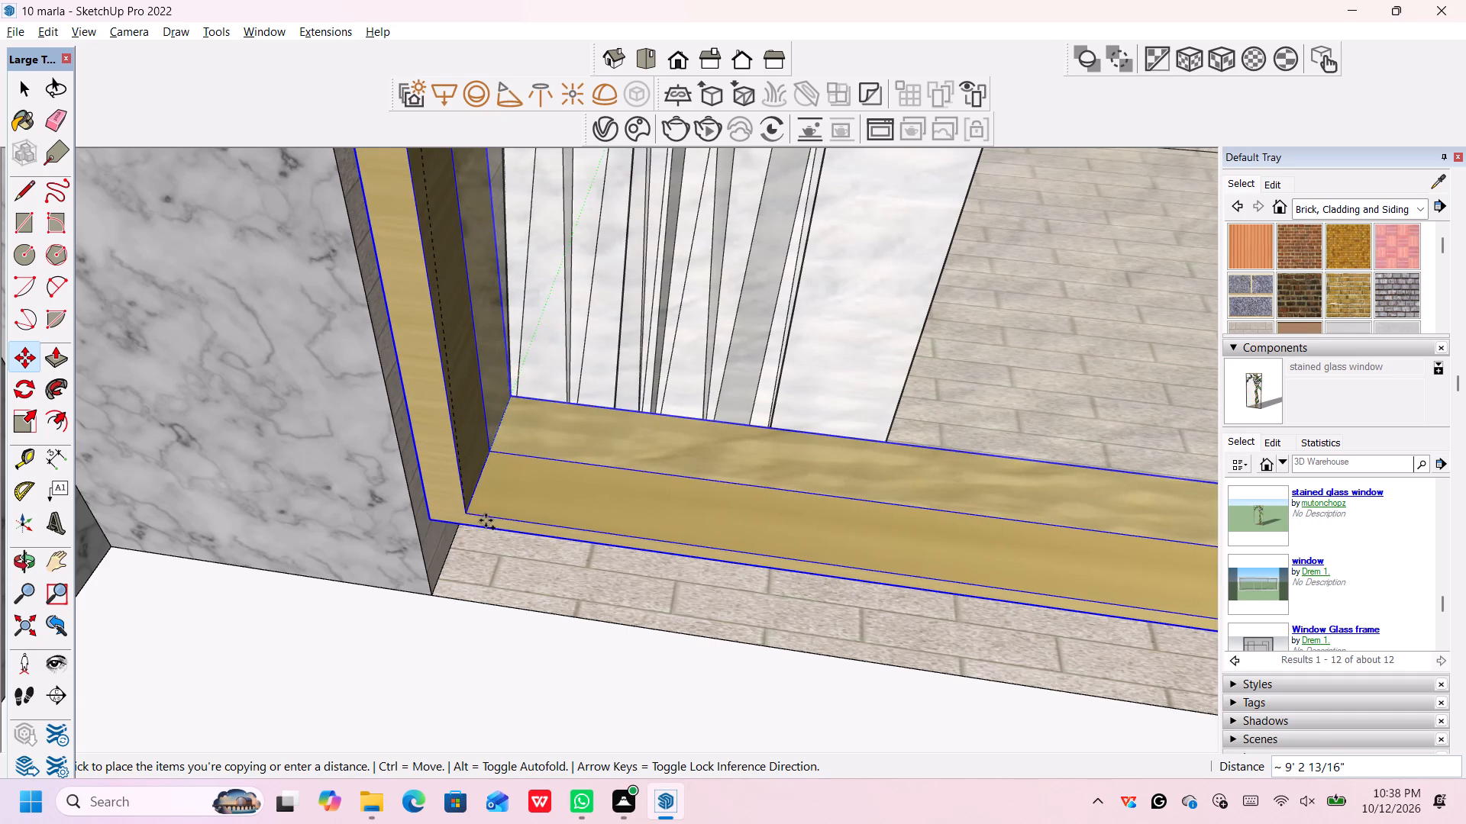
{"action": "left_click", "coordinate": [486, 519]}
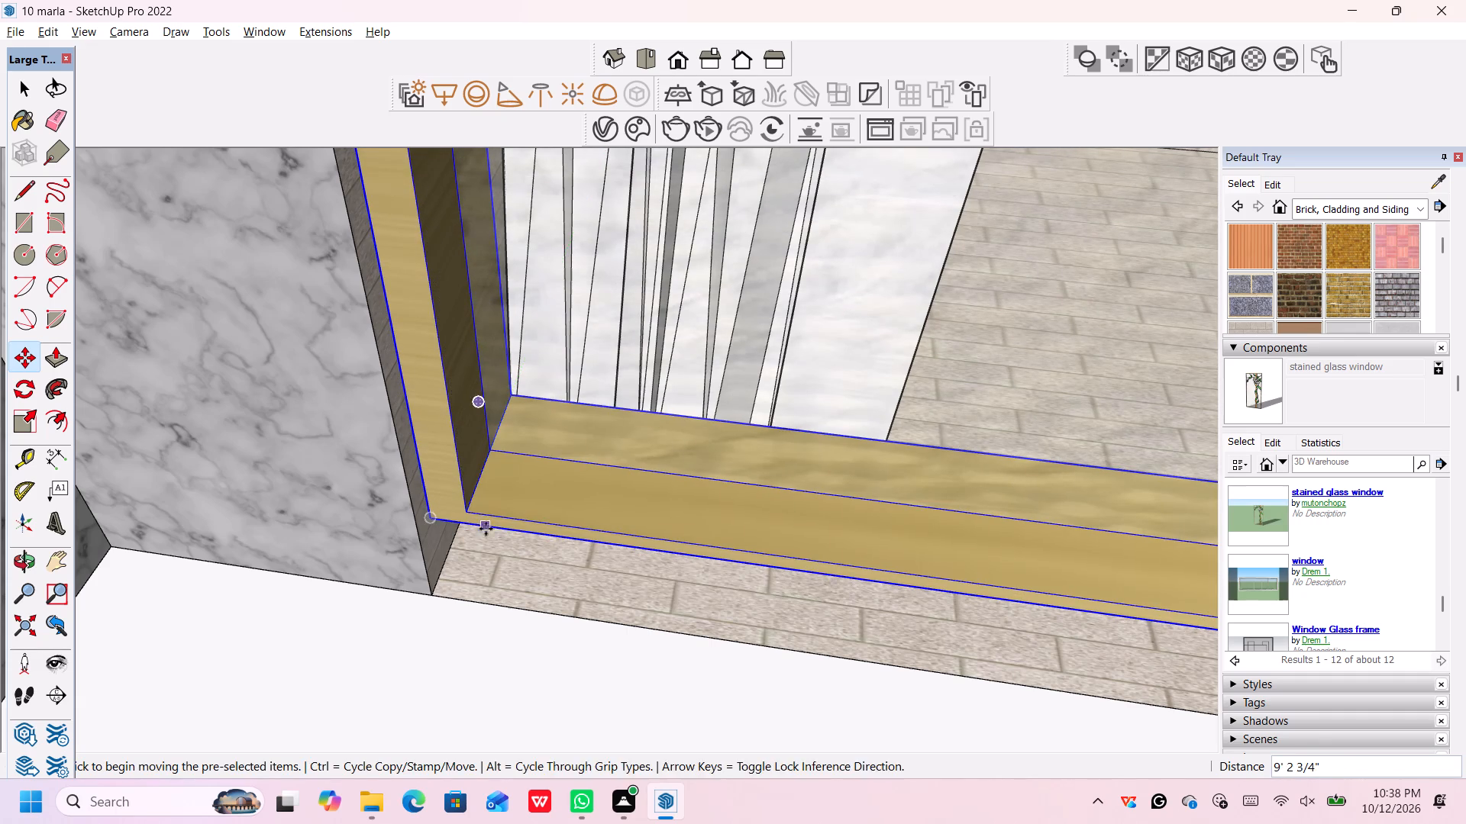
Move the lower stained glass window by its outer bottom corner to sit on the sill against the opening's side wall.
{"action": "scroll", "coordinate": [486, 554], "scroll_direction": "down", "scroll_amount": 8}
{"action": "scroll", "coordinate": [627, 599], "scroll_direction": "down", "scroll_amount": 9}
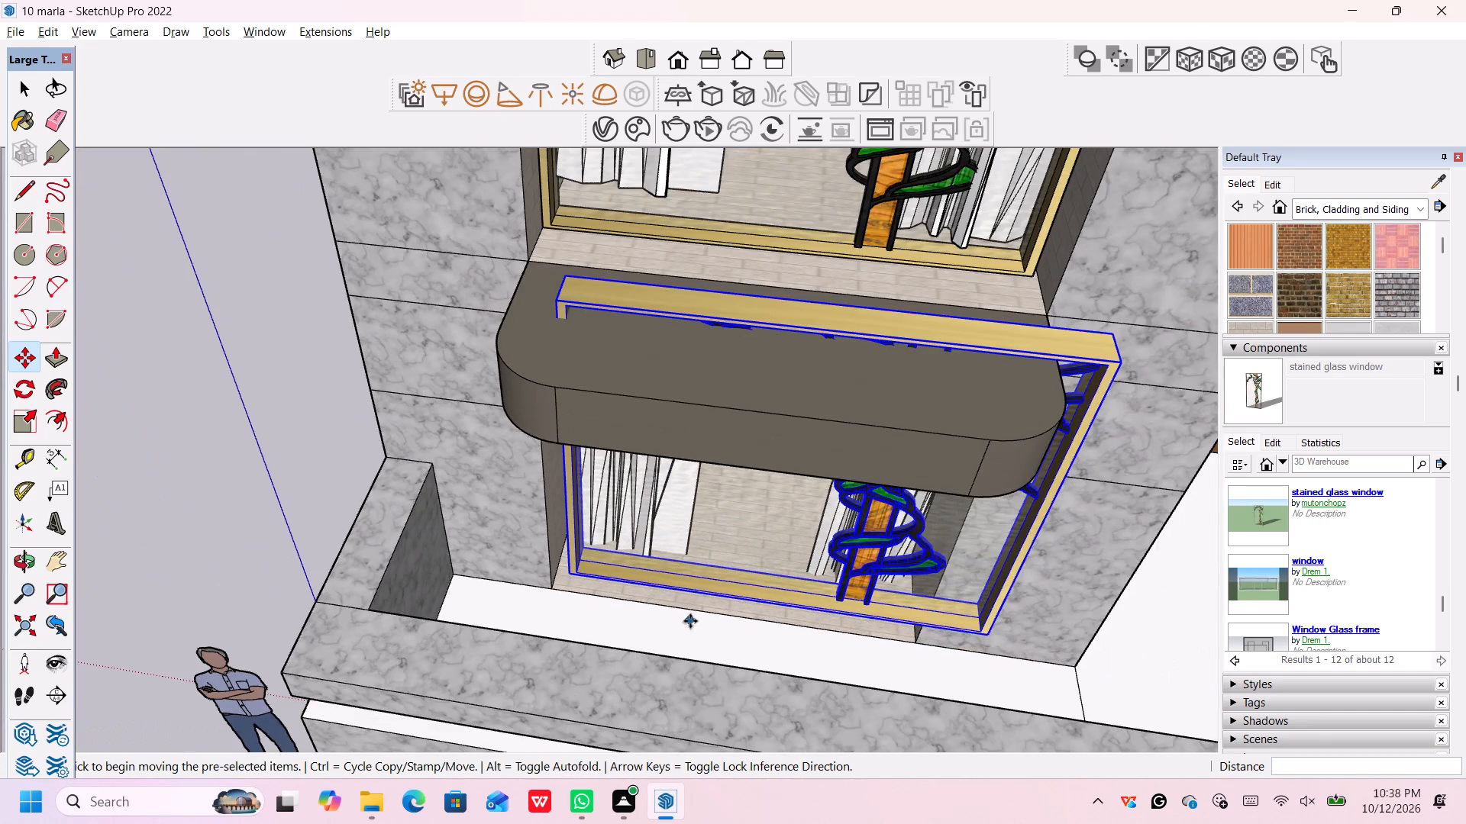
{"action": "middle_click_drag", "start_coordinate": [690, 621], "coordinate": [709, 535]}
{"action": "scroll", "coordinate": [680, 576], "scroll_direction": "up", "scroll_amount": 2}
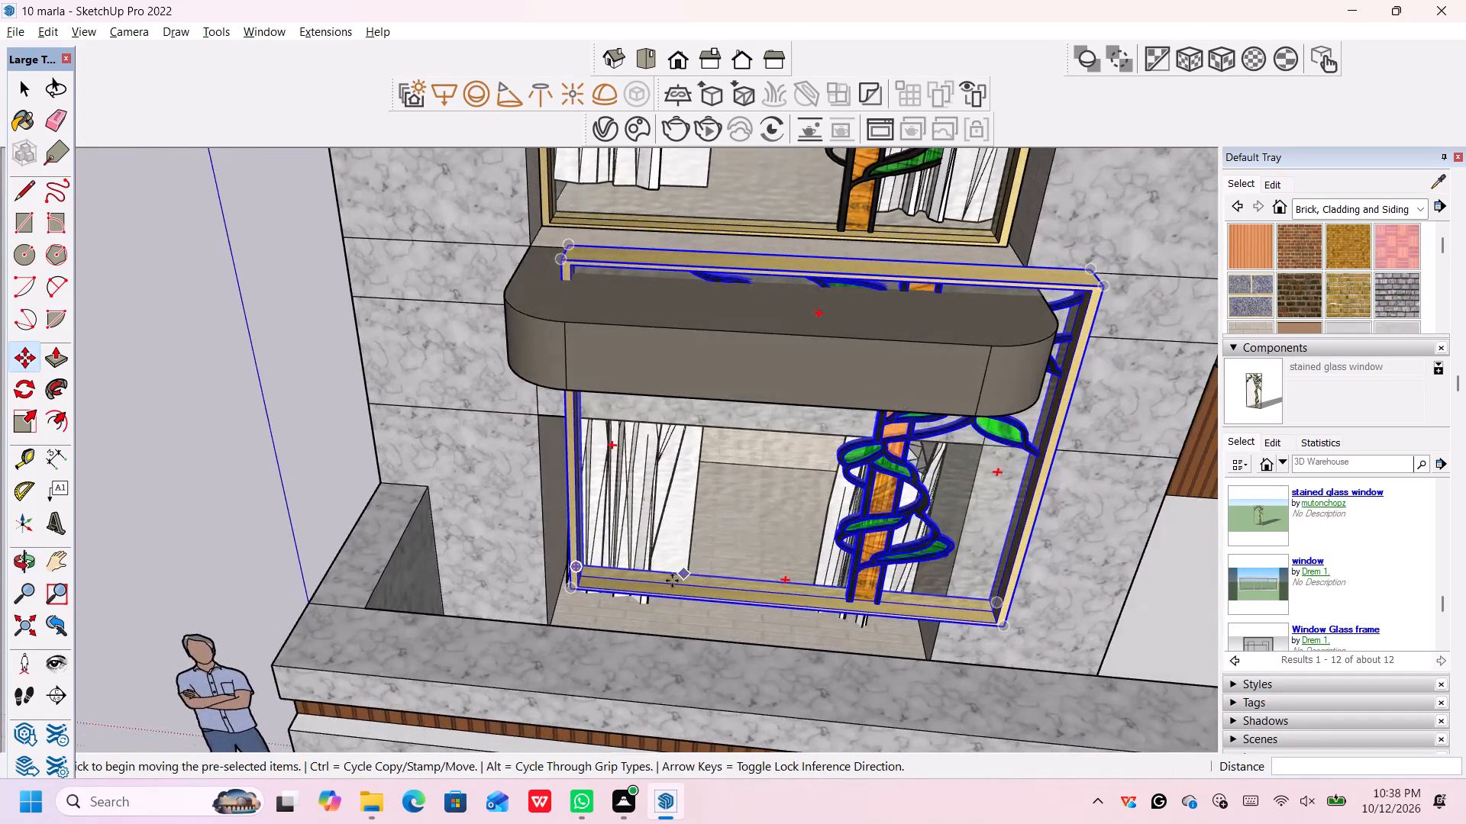
{"action": "scroll", "coordinate": [672, 581], "scroll_direction": "up", "scroll_amount": 2}
{"action": "scroll", "coordinate": [554, 585], "scroll_direction": "up", "scroll_amount": 1}
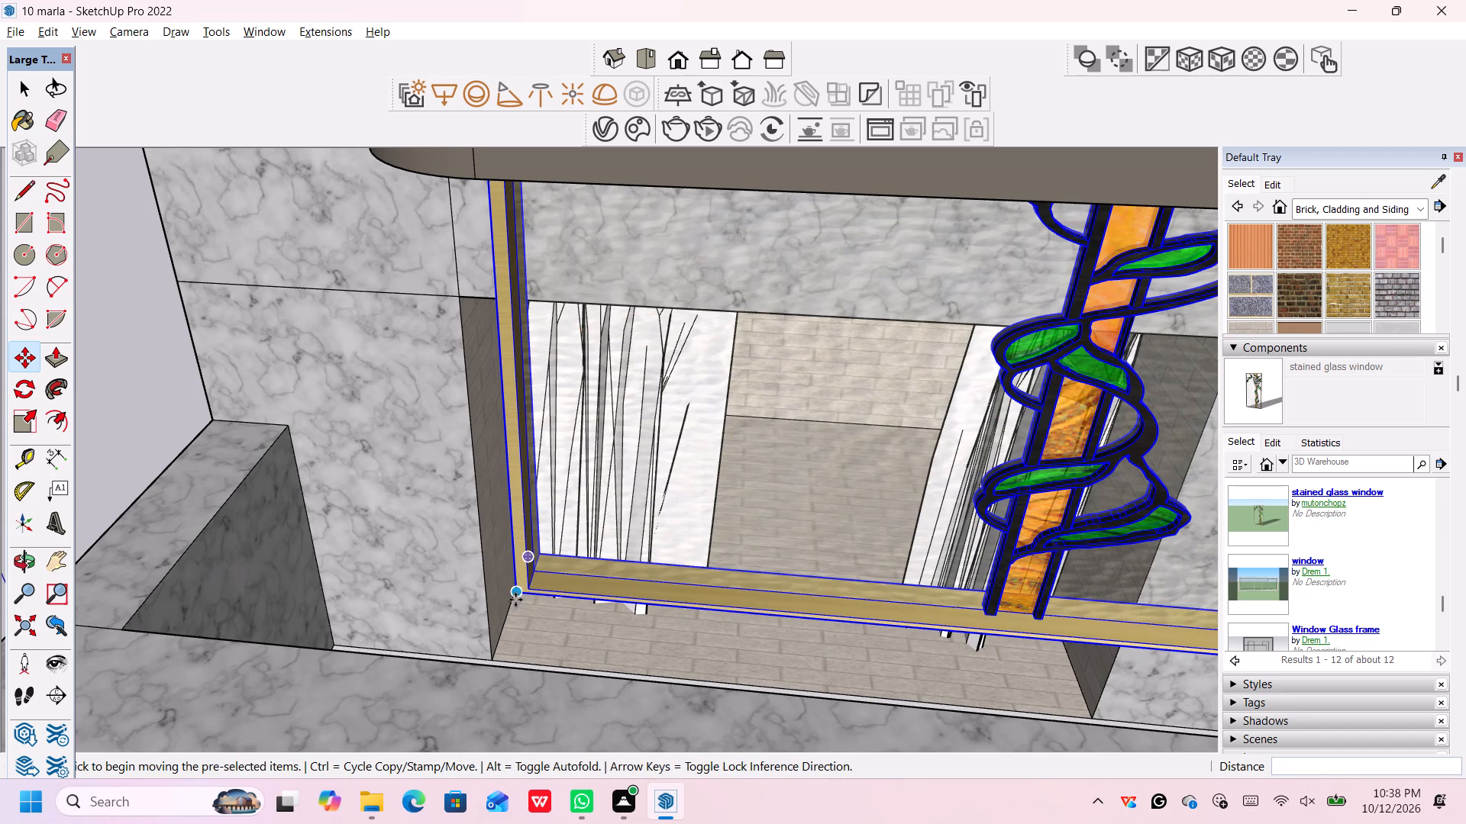
{"action": "left_click", "coordinate": [517, 595]}
{"action": "scroll", "coordinate": [514, 623], "scroll_direction": "down", "scroll_amount": 3}
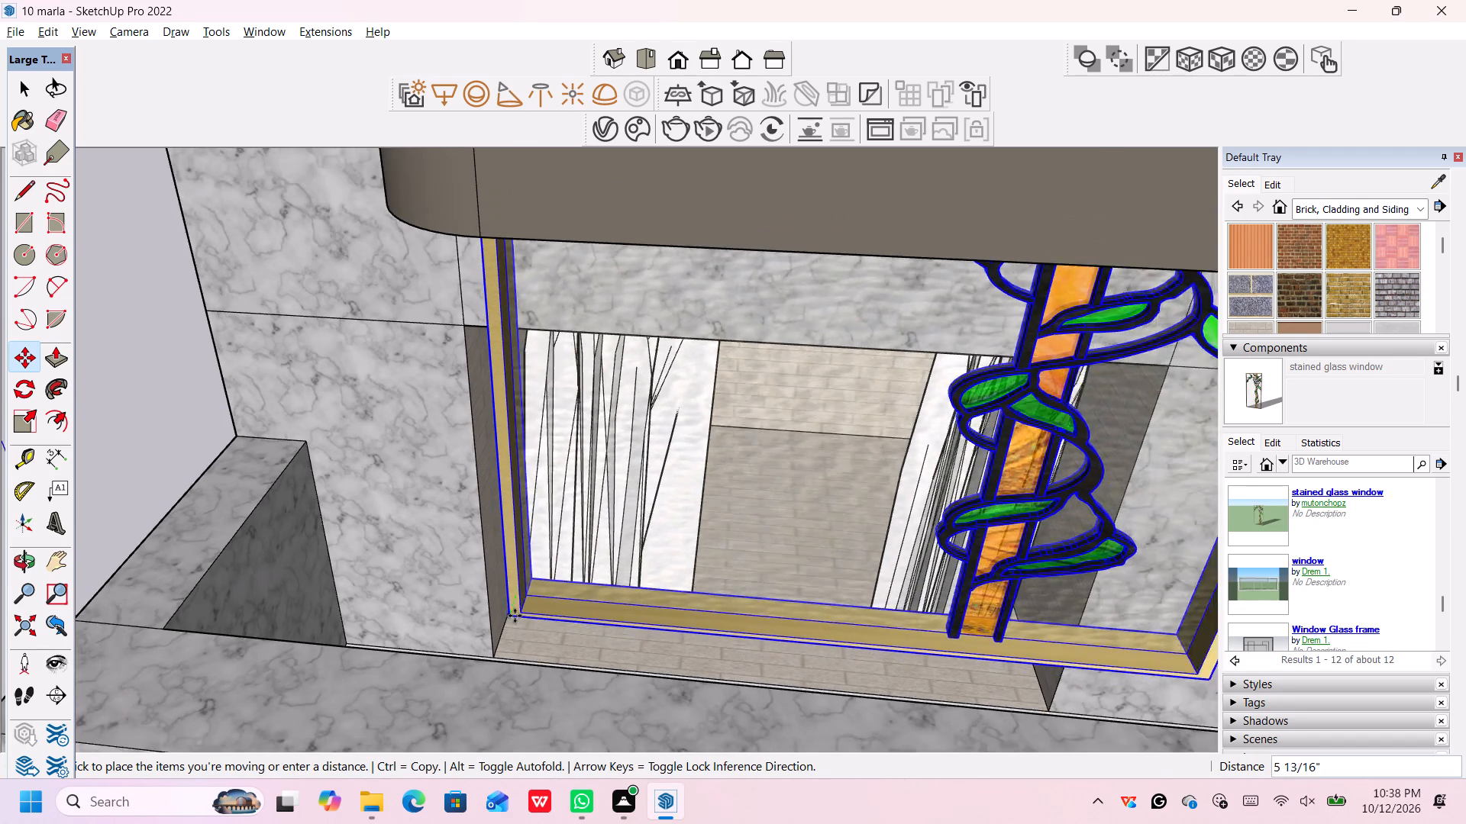
{"action": "scroll", "coordinate": [515, 616], "scroll_direction": "down", "scroll_amount": 2}
{"action": "middle_click_drag", "start_coordinate": [515, 613], "coordinate": [521, 716]}
{"action": "scroll", "coordinate": [514, 690], "scroll_direction": "up", "scroll_amount": 6}
{"action": "scroll", "coordinate": [514, 558], "scroll_direction": "up", "scroll_amount": 2}
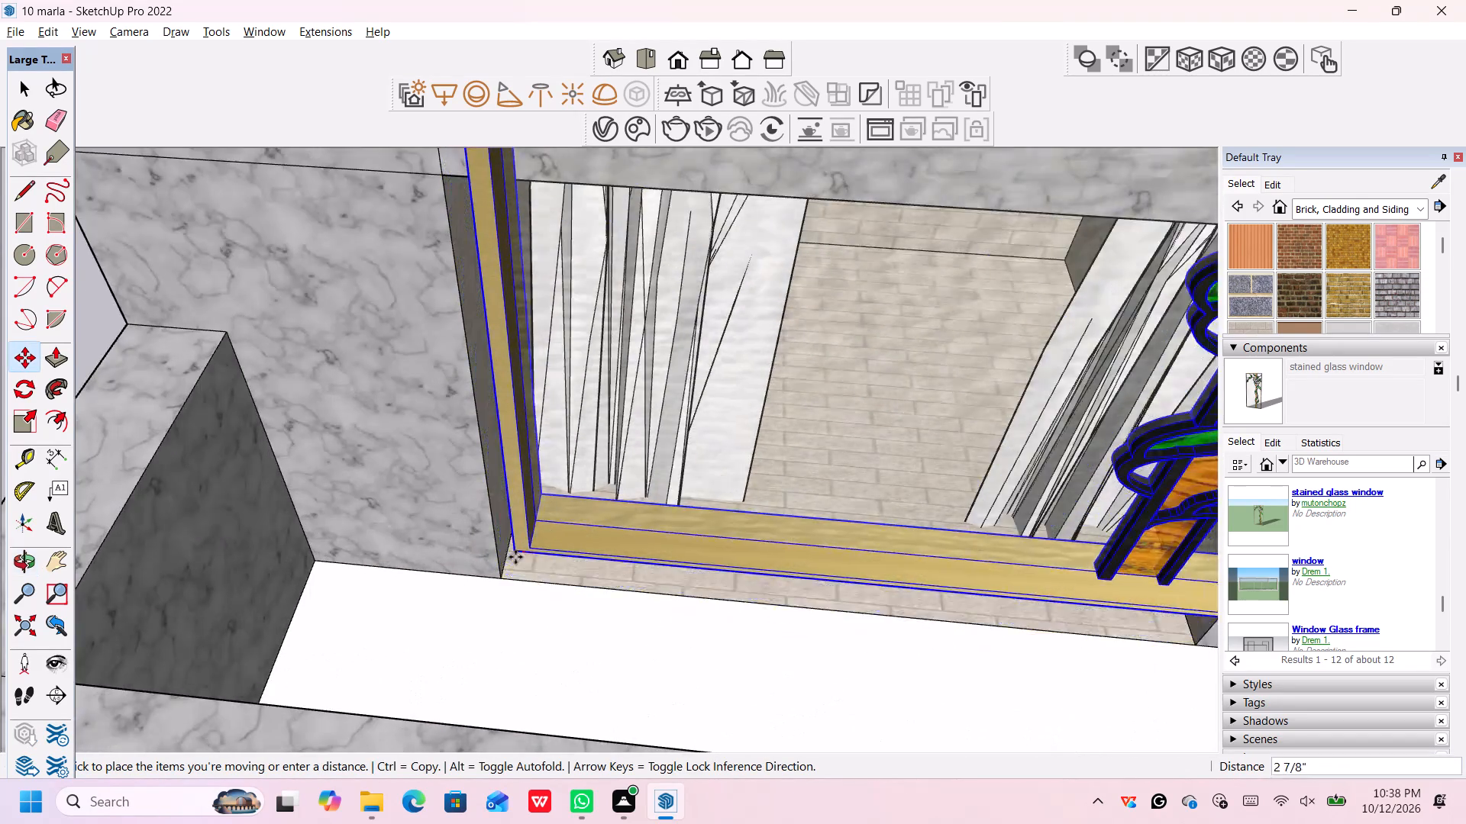
{"action": "scroll", "coordinate": [515, 557], "scroll_direction": "up", "scroll_amount": 20}
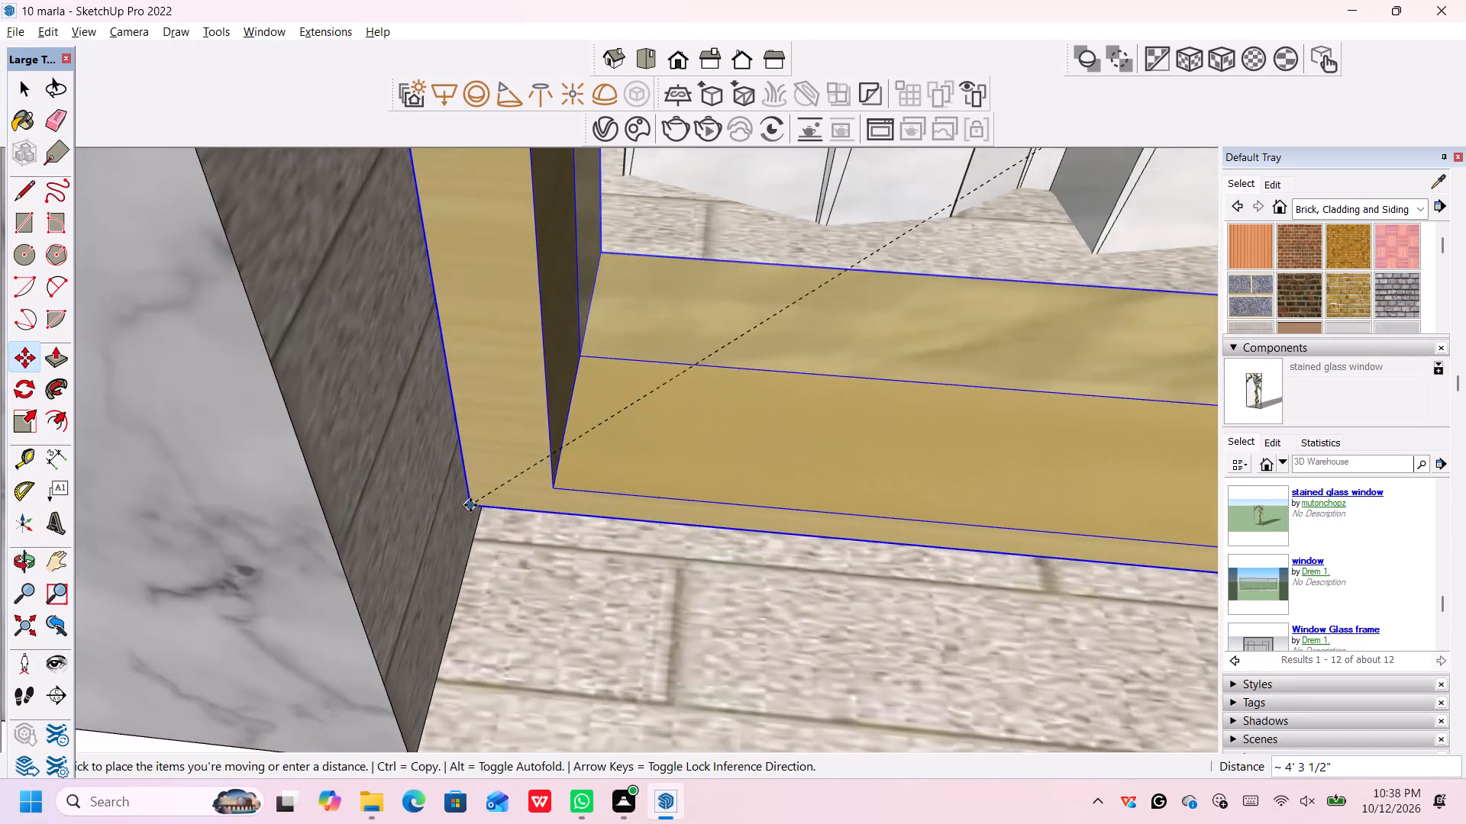
{"action": "scroll", "coordinate": [474, 516], "scroll_direction": "up", "scroll_amount": 6}
{"action": "left_click", "coordinate": [476, 523]}
{"action": "scroll", "coordinate": [489, 518], "scroll_direction": "down", "scroll_amount": 9}
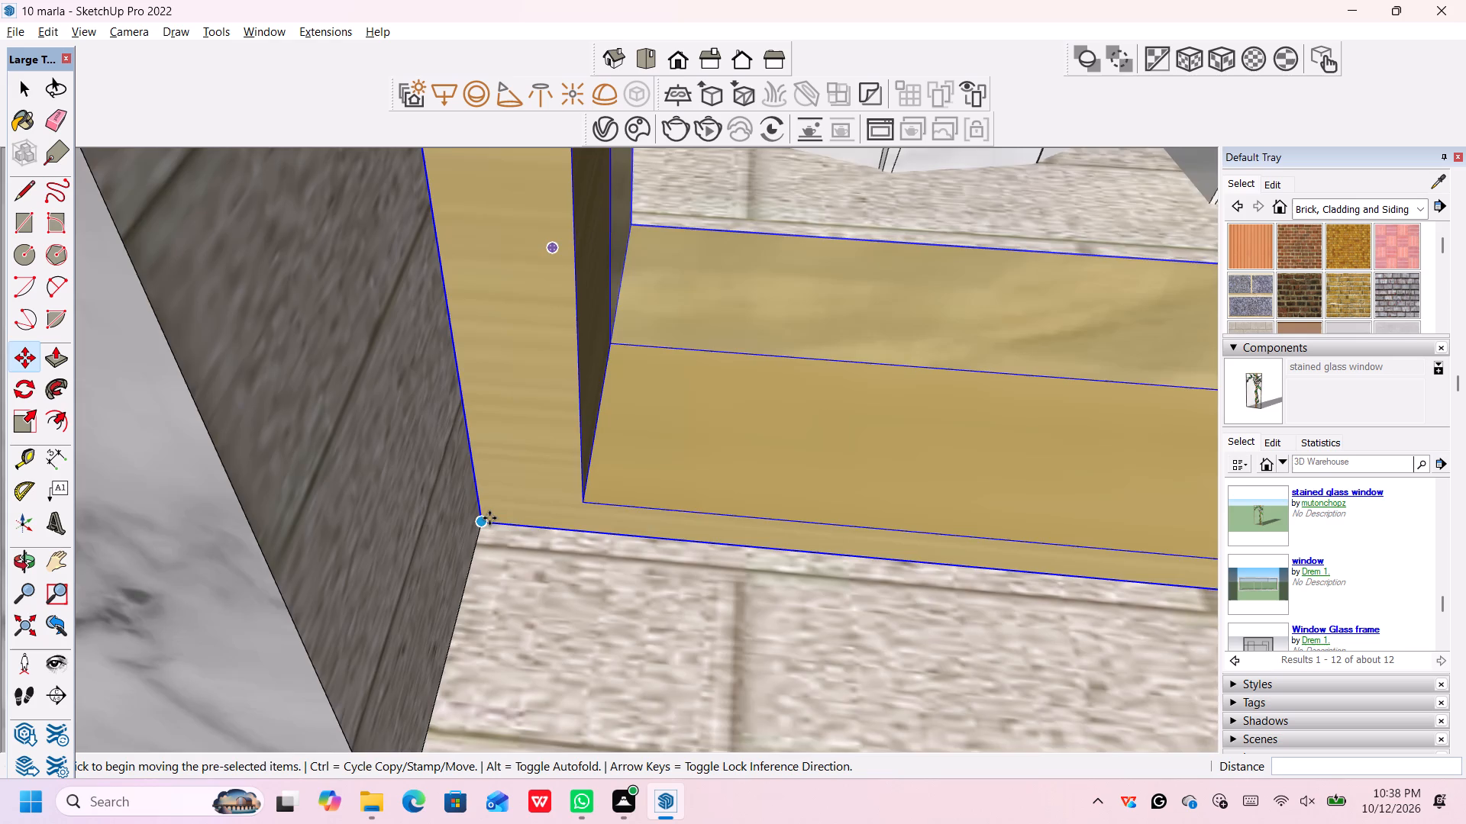
{"action": "scroll", "coordinate": [489, 518], "scroll_direction": "down", "scroll_amount": 20}
{"action": "scroll", "coordinate": [489, 518], "scroll_direction": "down", "scroll_amount": 20}
{"action": "scroll", "coordinate": [489, 518], "scroll_direction": "down", "scroll_amount": 6}
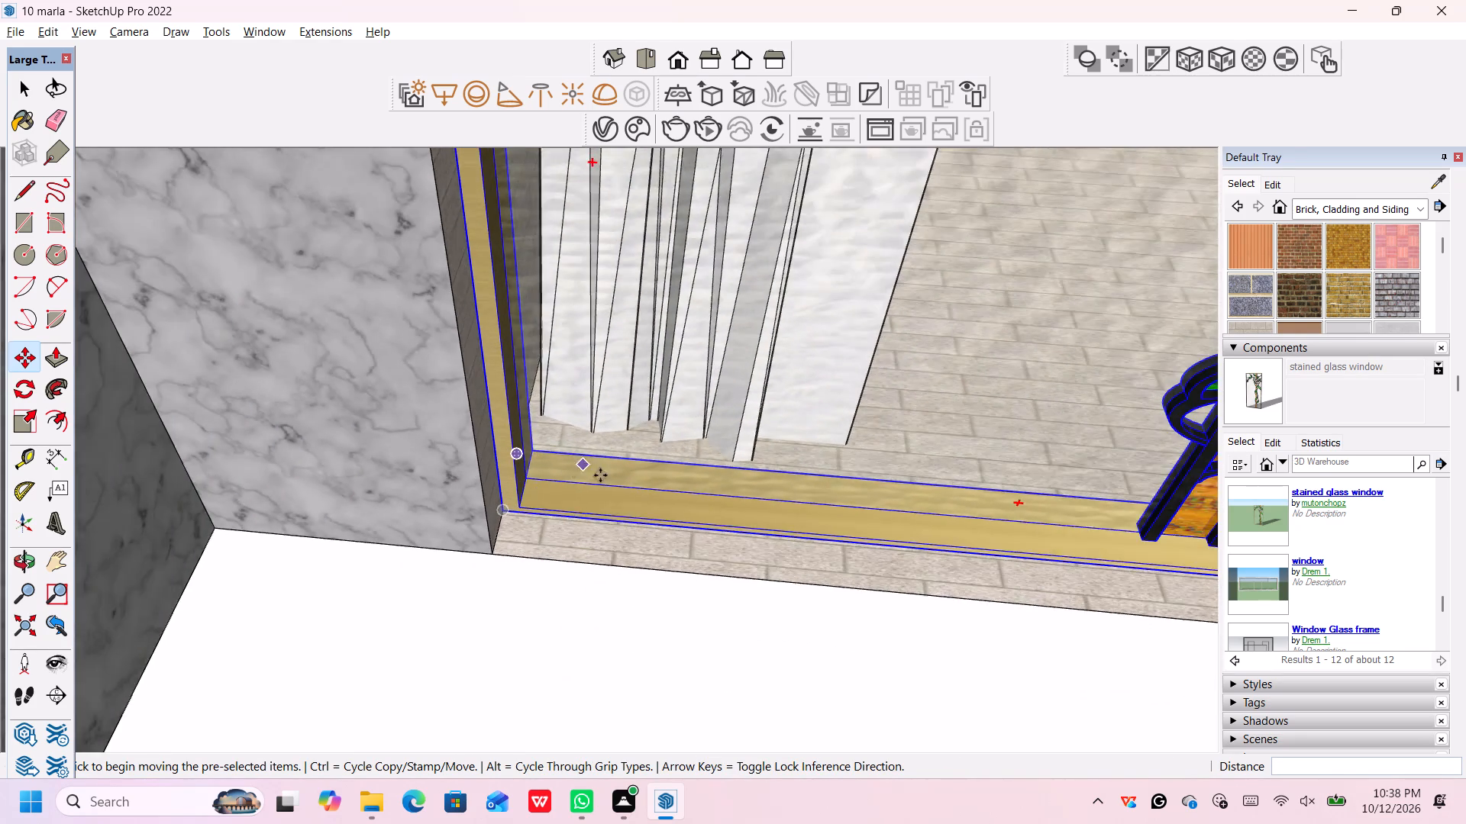
{"action": "scroll", "coordinate": [608, 475], "scroll_direction": "down", "scroll_amount": 8}
{"action": "scroll", "coordinate": [637, 454], "scroll_direction": "up", "scroll_amount": 1}
{"action": "scroll", "coordinate": [755, 518], "scroll_direction": "down", "scroll_amount": 7}
{"action": "scroll", "coordinate": [1051, 577], "scroll_direction": "down", "scroll_amount": 6}
{"action": "middle_click_drag", "start_coordinate": [1070, 587], "coordinate": [1035, 444]}
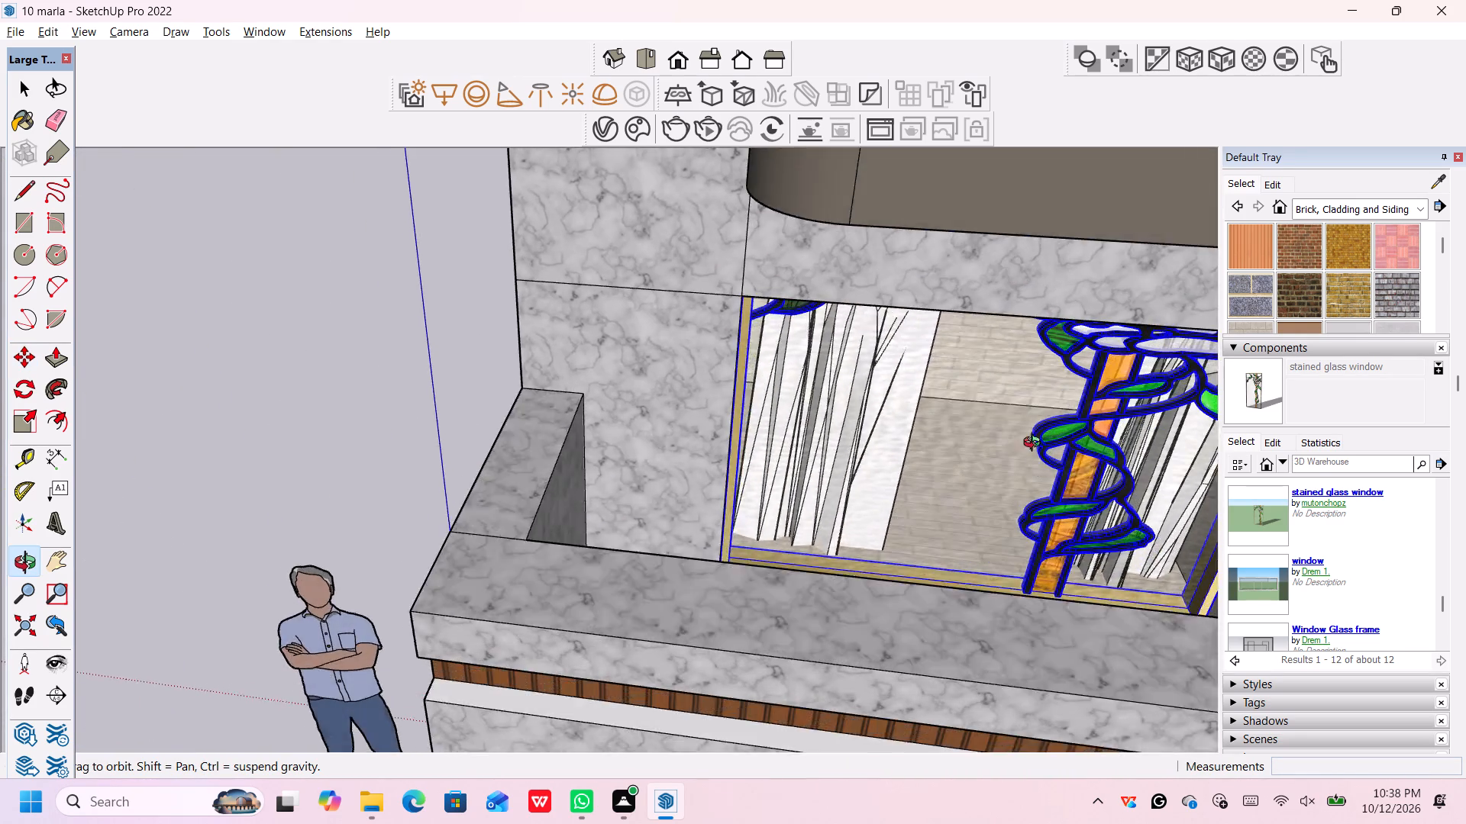
{"action": "middle_click_drag", "start_coordinate": [1035, 444], "coordinate": [1156, 388]}
{"action": "scroll", "coordinate": [1138, 411], "scroll_direction": "down", "scroll_amount": 7}
{"action": "scroll", "coordinate": [1132, 411], "scroll_direction": "down", "scroll_amount": 15}
{"action": "middle_click_drag", "start_coordinate": [1071, 656], "coordinate": [1067, 649]}
{"action": "key", "text": "space"}
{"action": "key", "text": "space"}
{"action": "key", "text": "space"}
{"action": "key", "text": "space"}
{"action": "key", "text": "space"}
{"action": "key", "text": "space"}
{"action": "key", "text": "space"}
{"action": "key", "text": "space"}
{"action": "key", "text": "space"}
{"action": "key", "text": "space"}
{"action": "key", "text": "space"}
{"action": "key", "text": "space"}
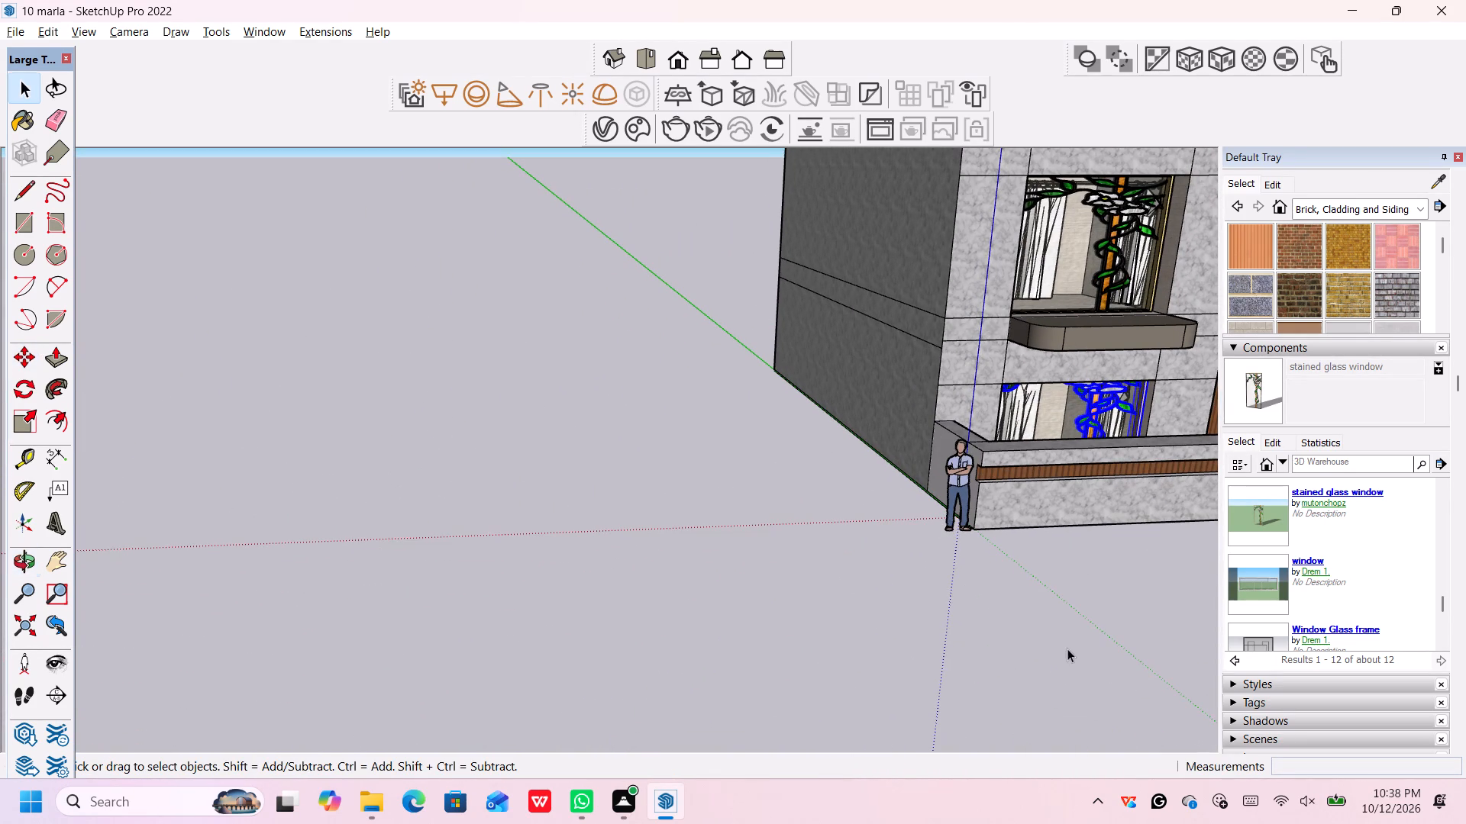
Examine the front facade and browse the glass window components for one suited to the porch doorway.
{"action": "middle_click_drag", "start_coordinate": [1067, 649], "coordinate": [967, 557]}
{"action": "middle_click_drag", "start_coordinate": [990, 583], "coordinate": [955, 530]}
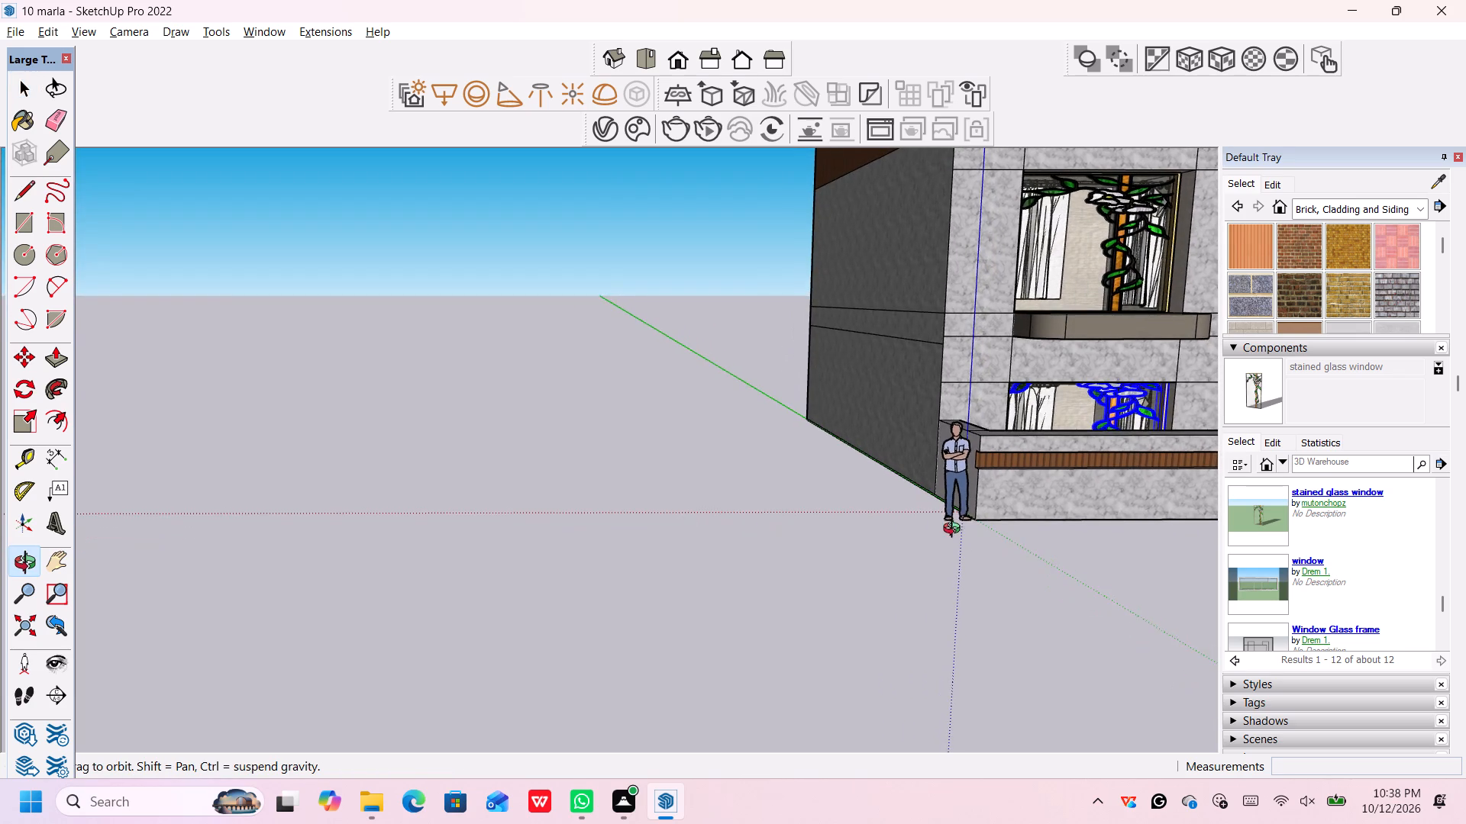
{"action": "middle_click_drag", "start_coordinate": [955, 530], "coordinate": [291, 429]}
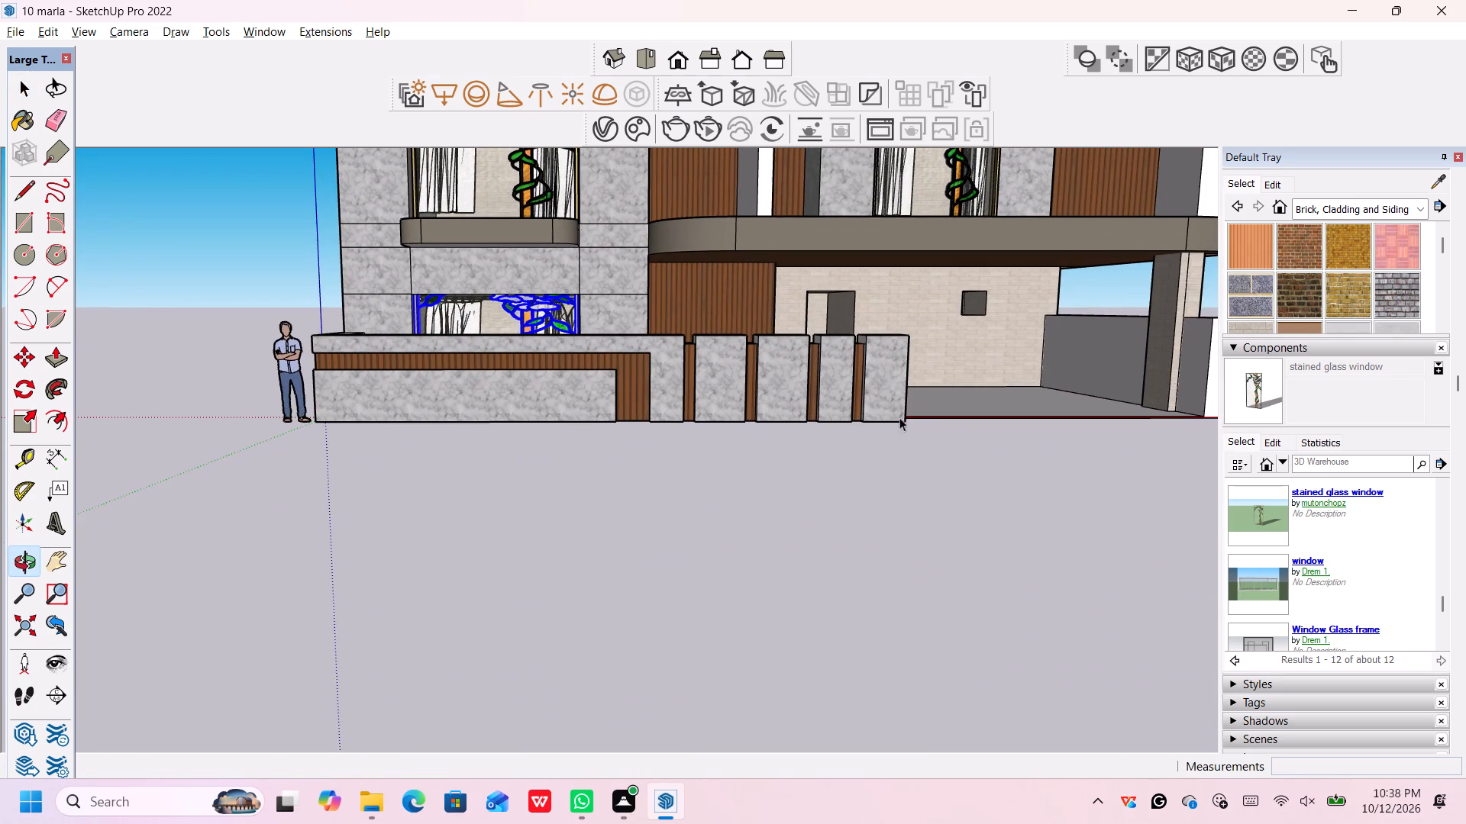
{"action": "middle_click_drag", "start_coordinate": [927, 407], "coordinate": [854, 463]}
{"action": "middle_click_drag", "start_coordinate": [912, 496], "coordinate": [908, 485]}
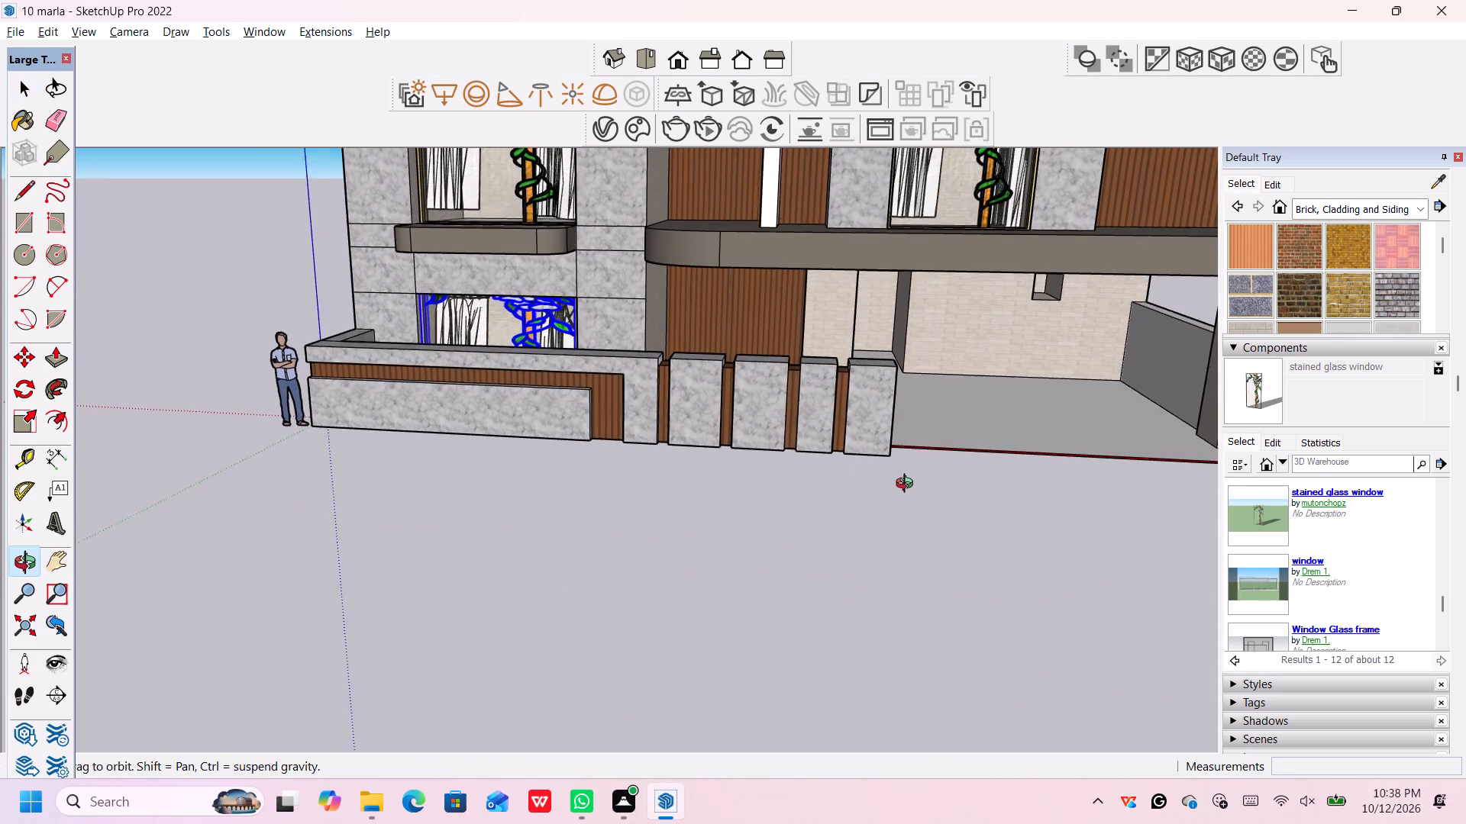
{"action": "middle_click_drag", "start_coordinate": [908, 485], "coordinate": [905, 465]}
{"action": "scroll", "coordinate": [913, 447], "scroll_direction": "up", "scroll_amount": 2}
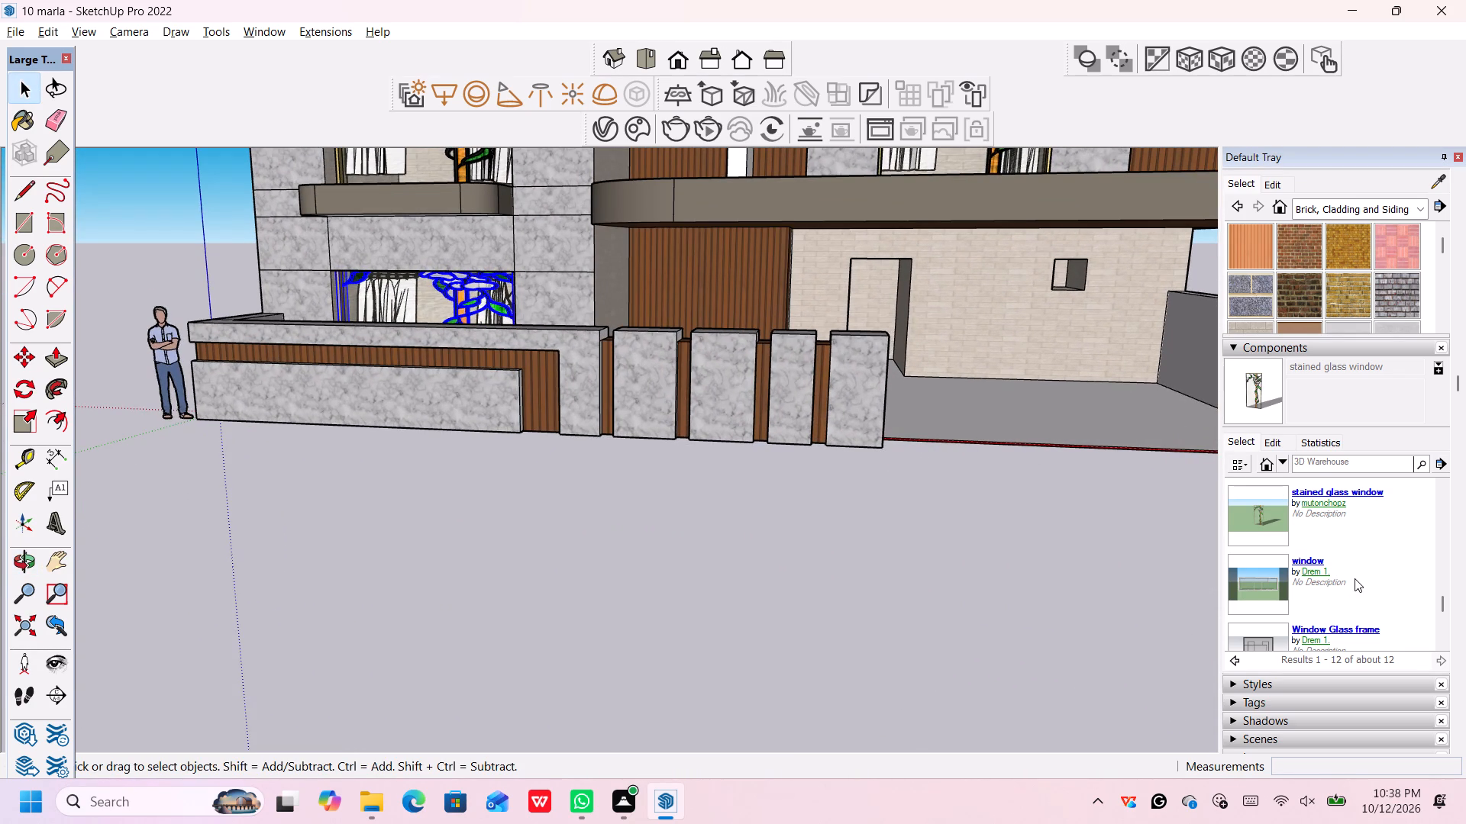
{"action": "scroll", "coordinate": [1355, 578], "scroll_direction": "down", "scroll_amount": 2}
{"action": "scroll", "coordinate": [1355, 577], "scroll_direction": "up", "scroll_amount": 4}
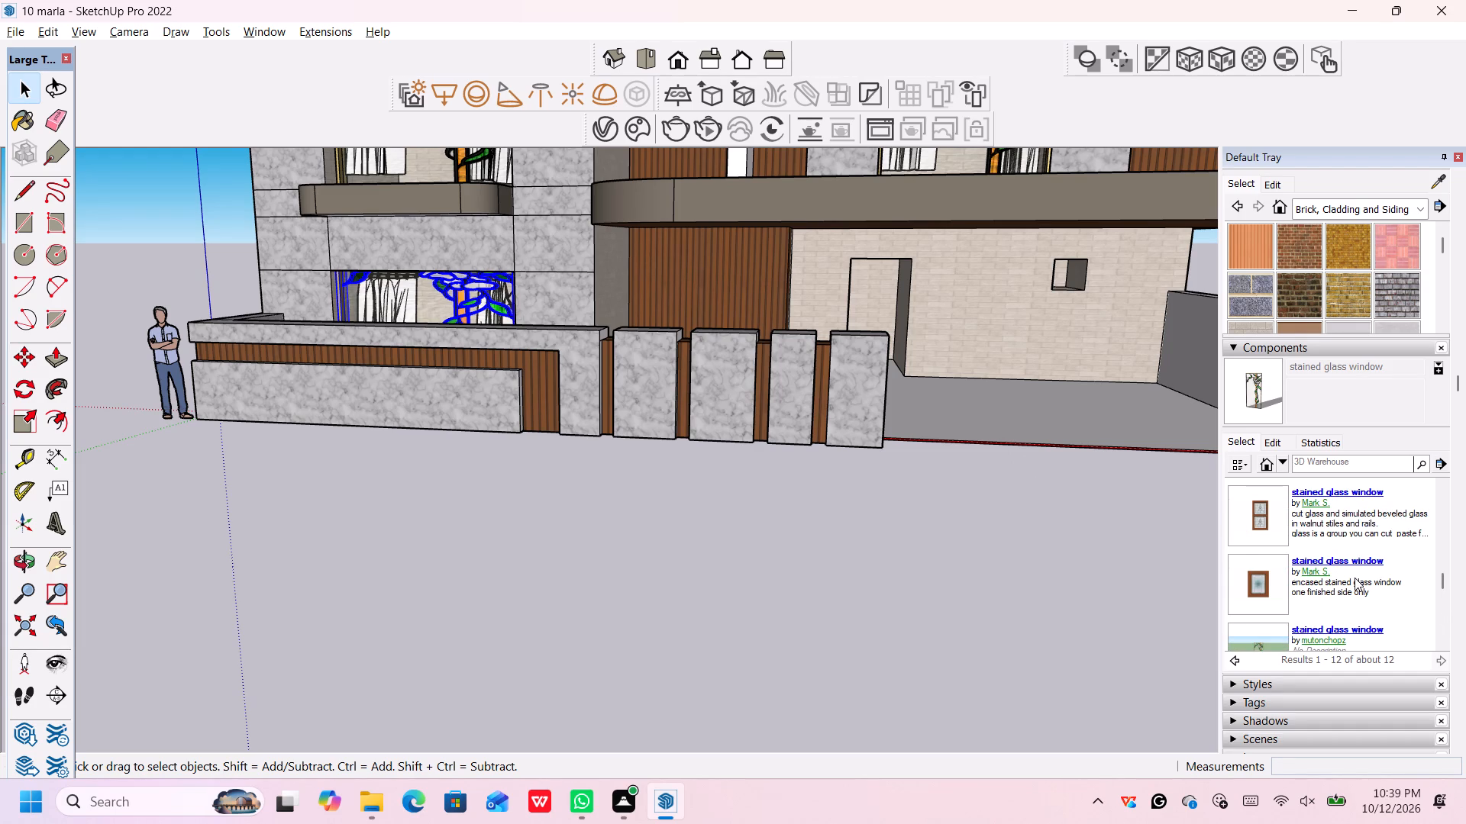
{"action": "scroll", "coordinate": [1311, 542], "scroll_direction": "up", "scroll_amount": 2}
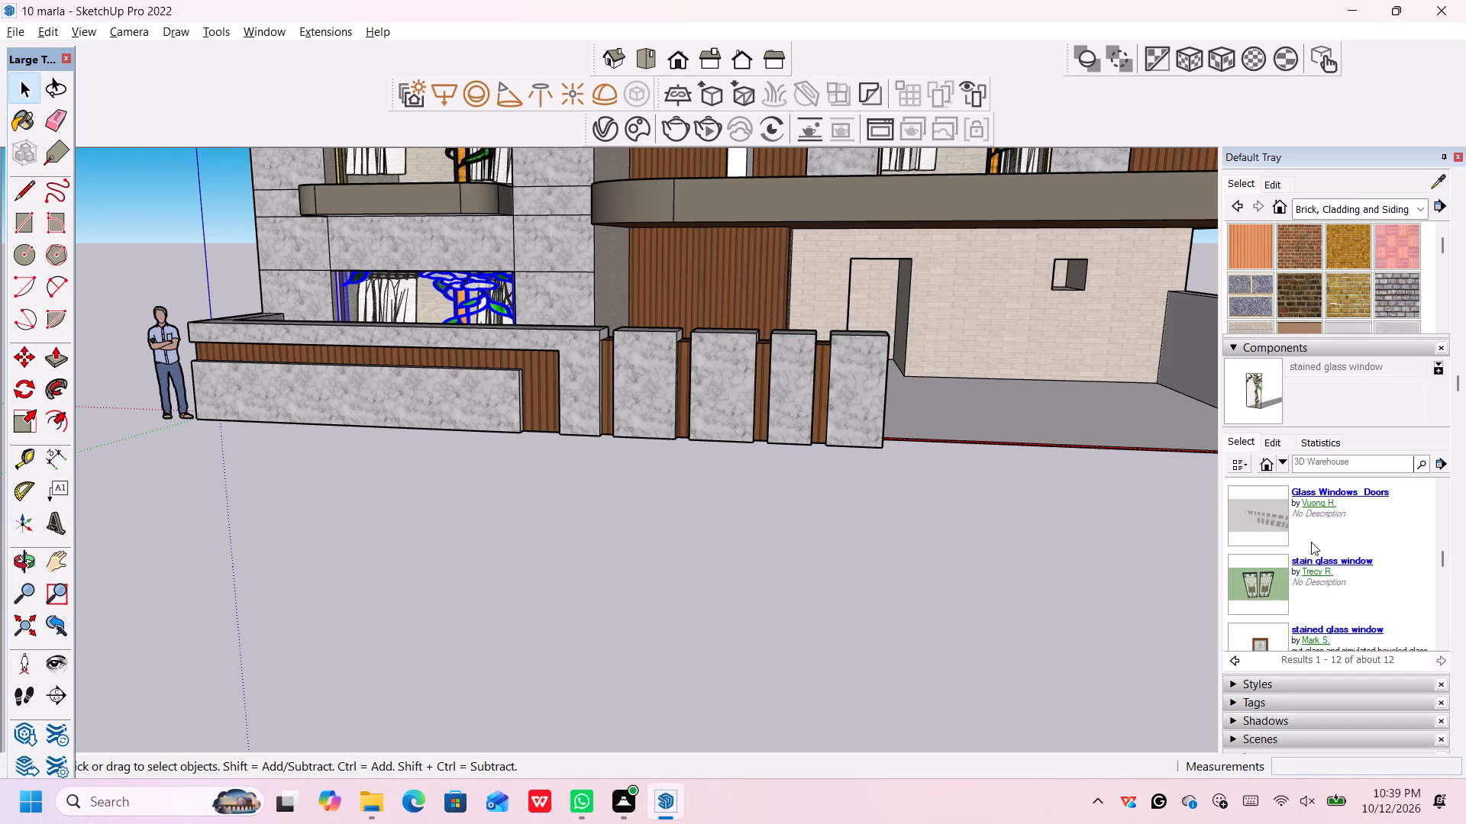
{"action": "scroll", "coordinate": [1311, 543], "scroll_direction": "up", "scroll_amount": 1}
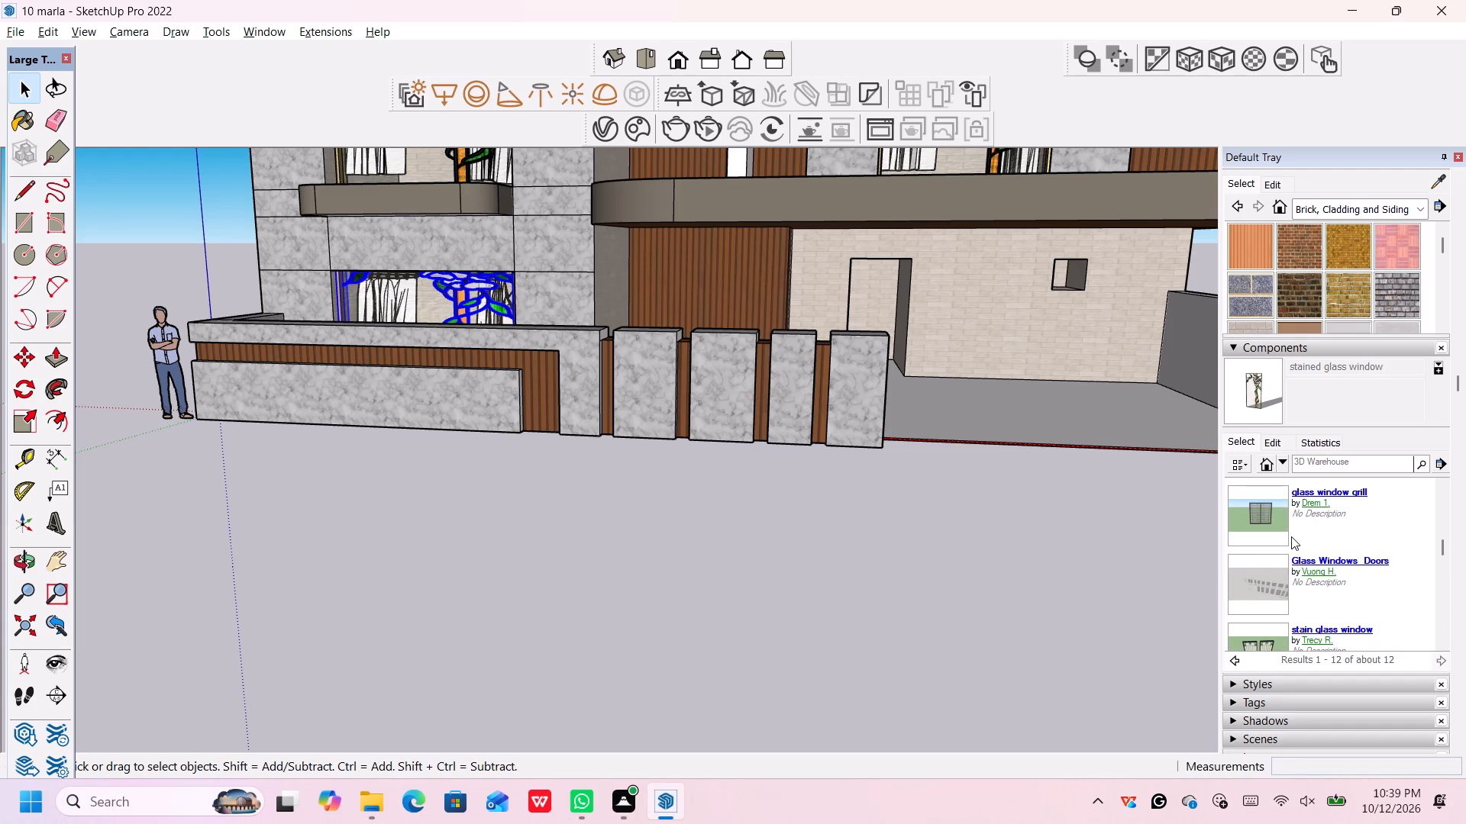
{"action": "scroll", "coordinate": [1291, 536], "scroll_direction": "up", "scroll_amount": 2}
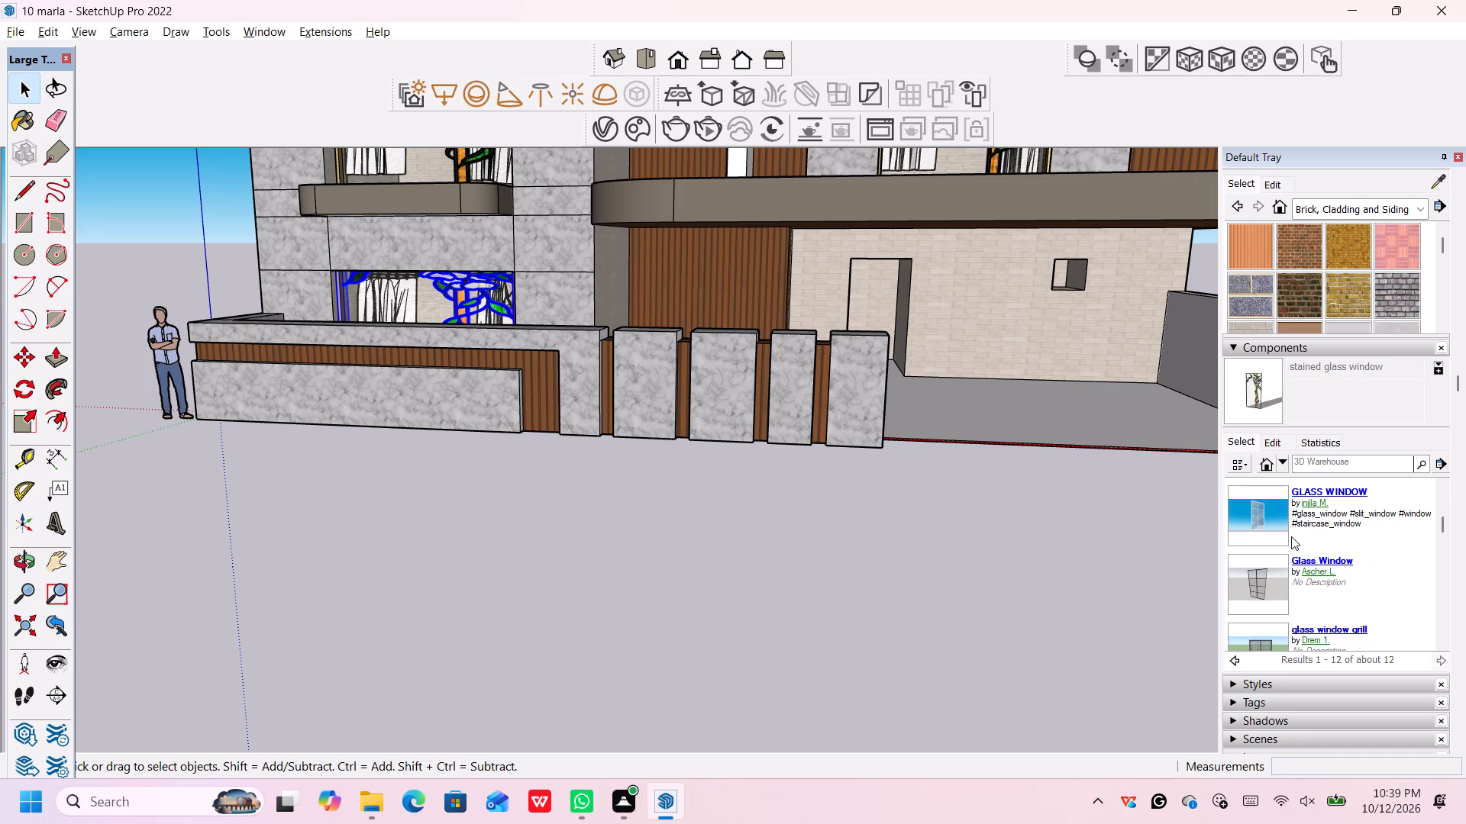
{"action": "scroll", "coordinate": [1291, 536], "scroll_direction": "up", "scroll_amount": 3}
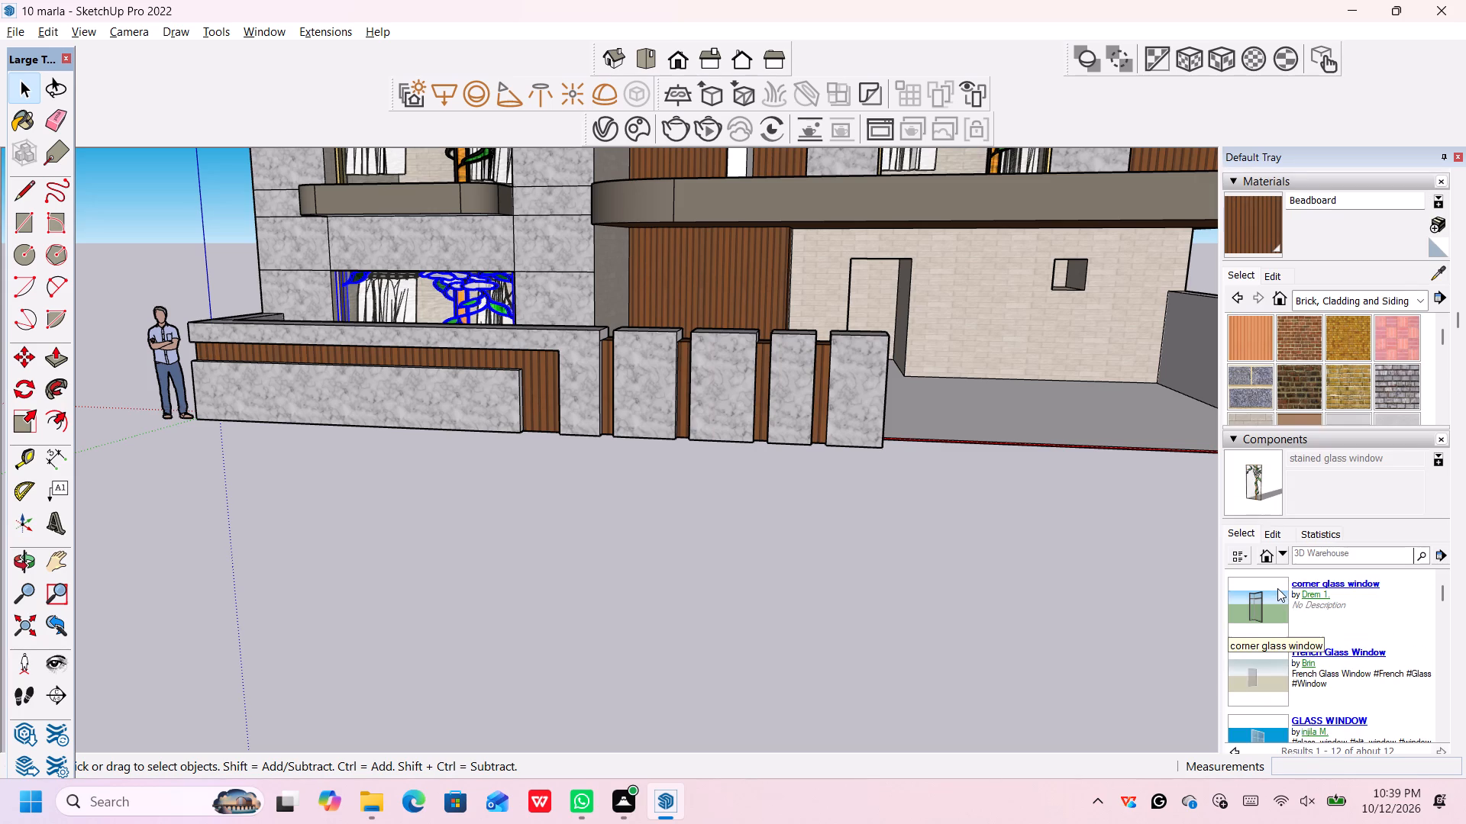
Insert the corner glass window component at the base corner of the doorway in the porch's back wall.
{"action": "left_click", "coordinate": [1264, 613]}
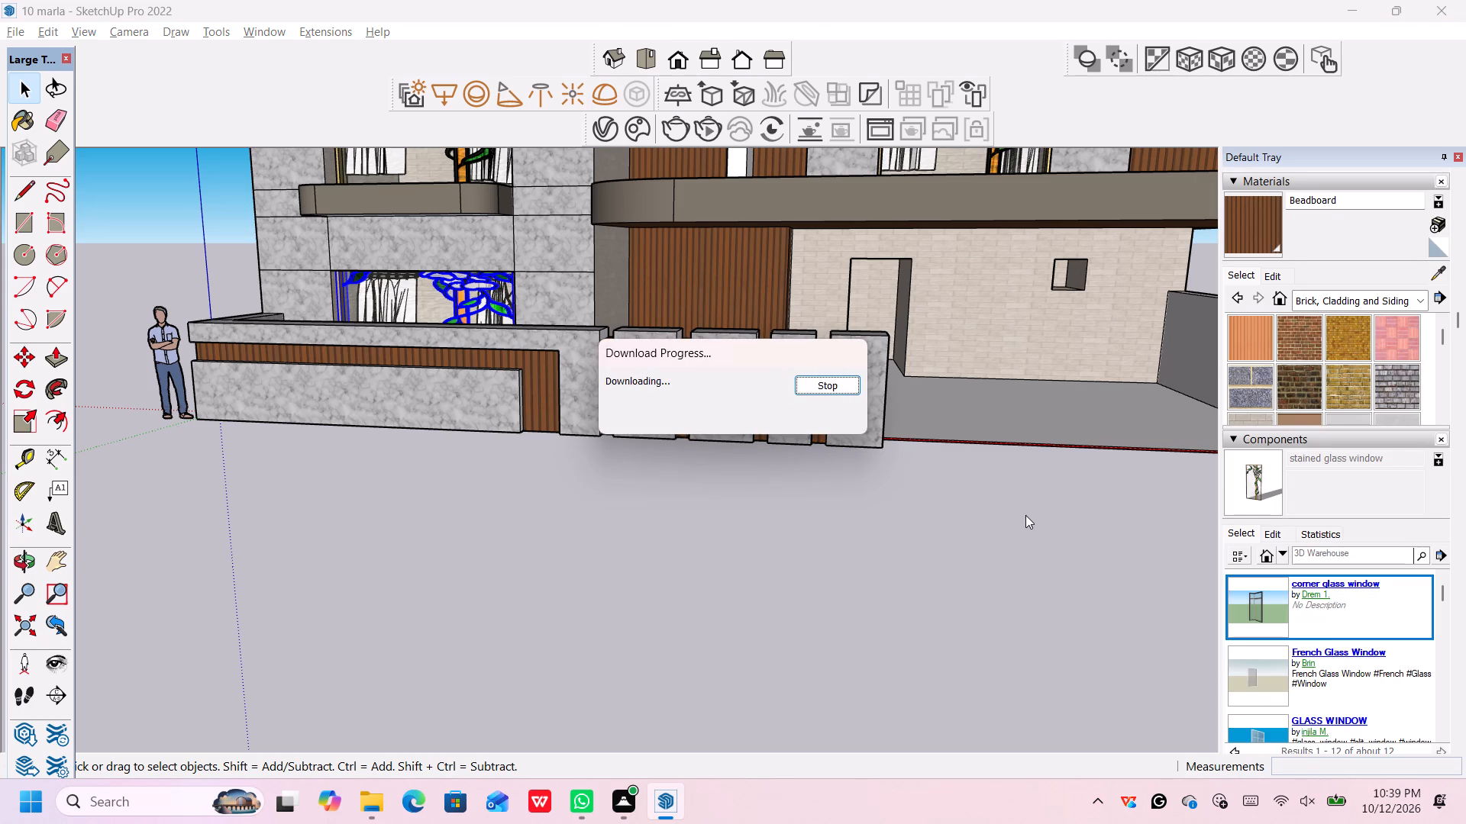
{"action": "scroll", "coordinate": [1010, 485], "scroll_direction": "up", "scroll_amount": 3}
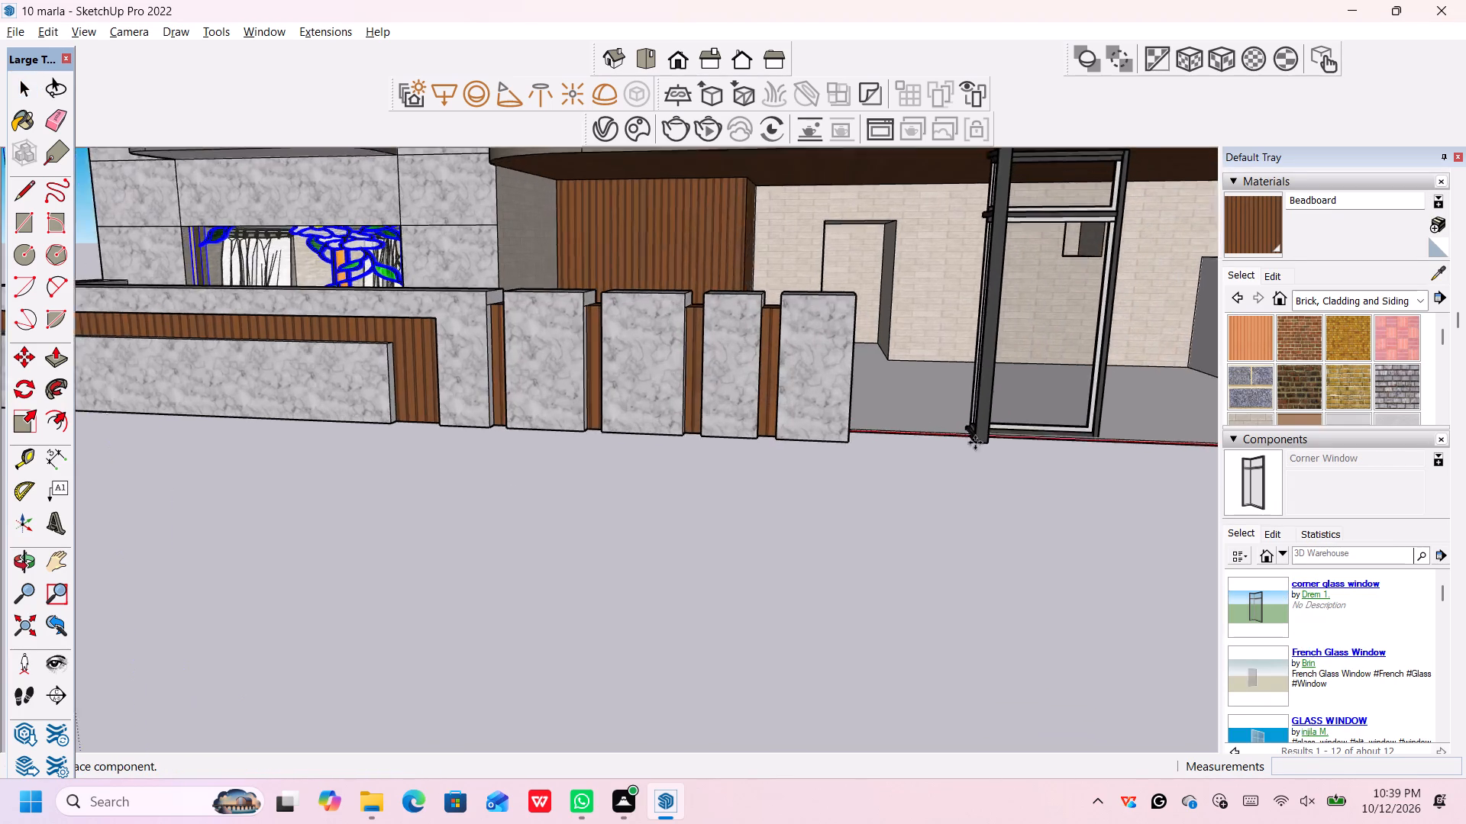
{"action": "scroll", "coordinate": [975, 443], "scroll_direction": "up", "scroll_amount": 2}
{"action": "scroll", "coordinate": [912, 393], "scroll_direction": "up", "scroll_amount": 4}
{"action": "middle_click_drag", "start_coordinate": [899, 378], "coordinate": [851, 436]}
{"action": "scroll", "coordinate": [893, 380], "scroll_direction": "down", "scroll_amount": 1}
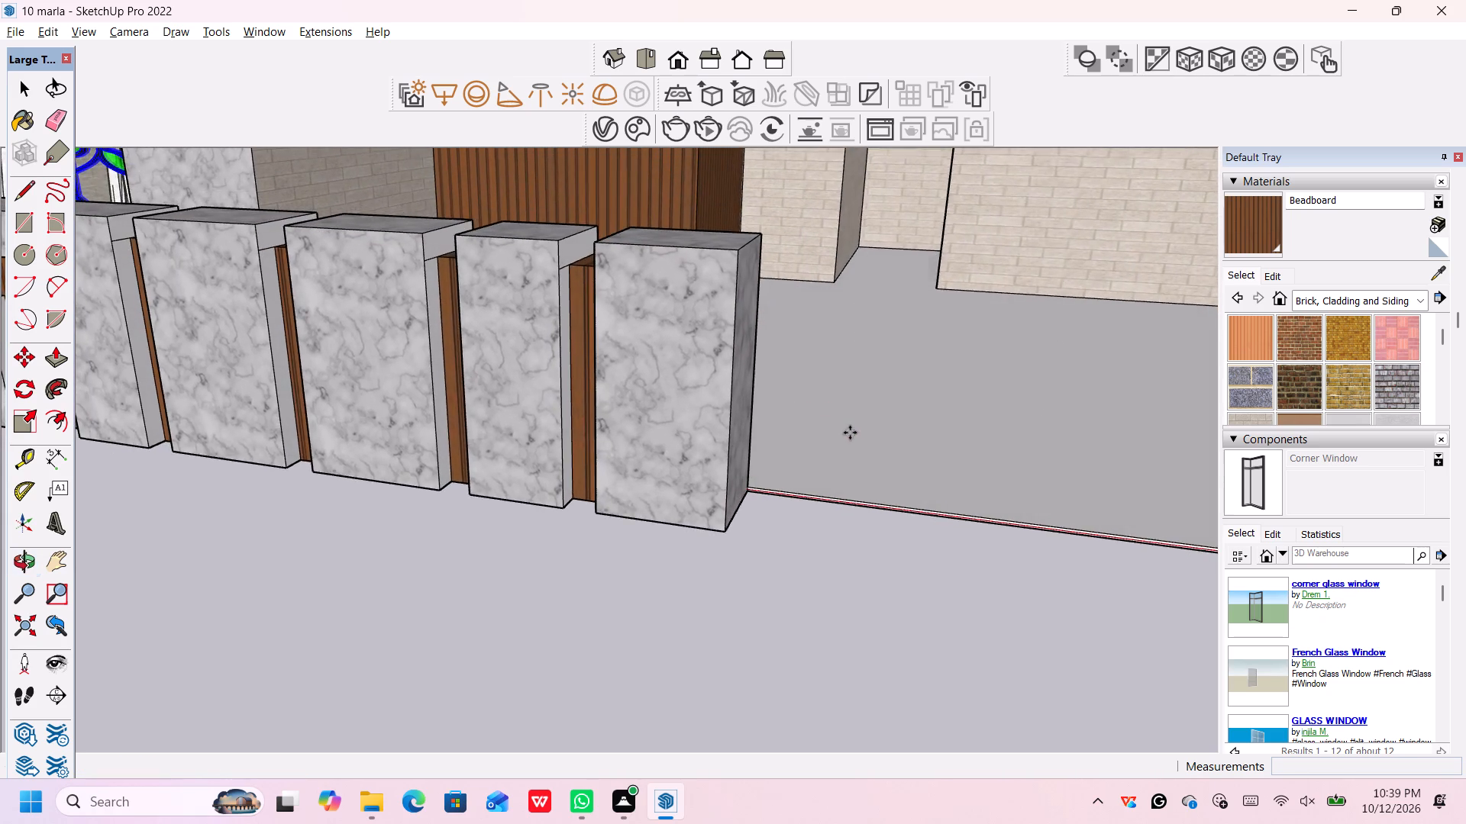
{"action": "scroll", "coordinate": [823, 289], "scroll_direction": "up", "scroll_amount": 1}
{"action": "left_click", "coordinate": [835, 276]}
{"action": "scroll", "coordinate": [983, 320], "scroll_direction": "down", "scroll_amount": 5}
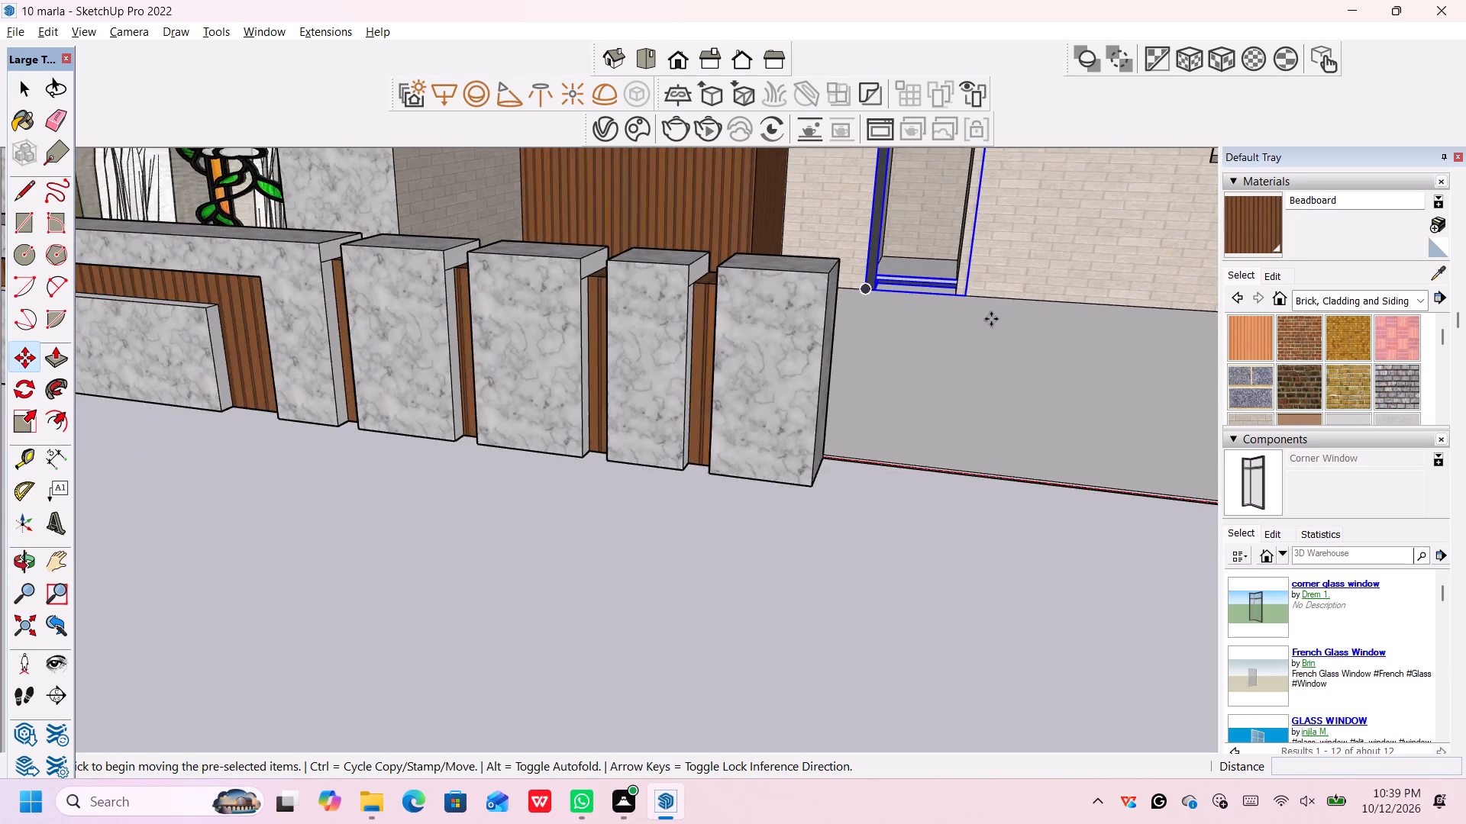
{"action": "scroll", "coordinate": [991, 319], "scroll_direction": "down", "scroll_amount": 12}
{"action": "scroll", "coordinate": [1067, 426], "scroll_direction": "down", "scroll_amount": 1}
{"action": "middle_click_drag", "start_coordinate": [1067, 427], "coordinate": [1084, 335]}
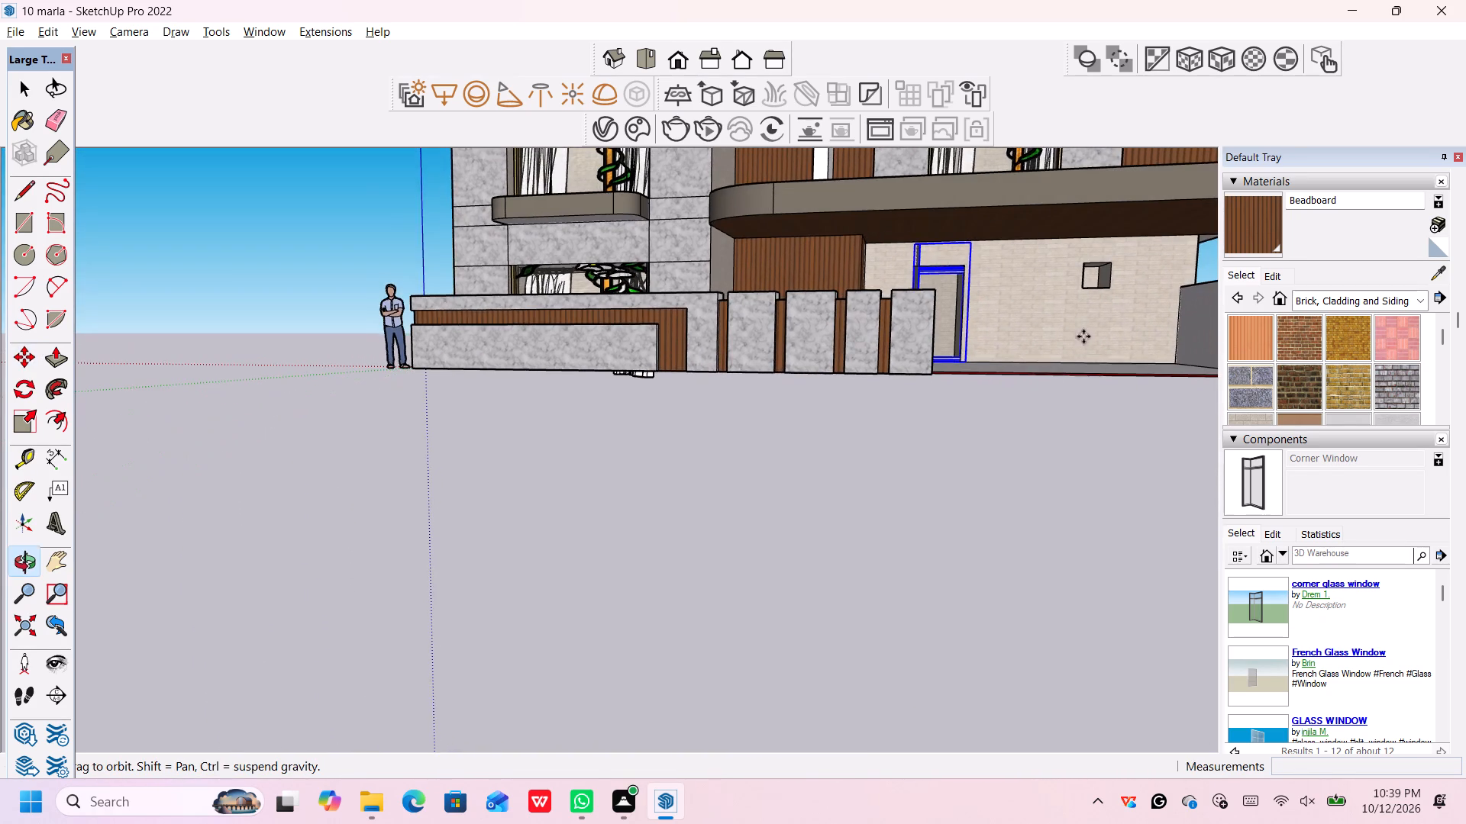
{"action": "scroll", "coordinate": [1056, 368], "scroll_direction": "up", "scroll_amount": 2}
{"action": "left_click", "coordinate": [1001, 474]}
{"action": "key", "text": "space"}
{"action": "left_click", "coordinate": [957, 481]}
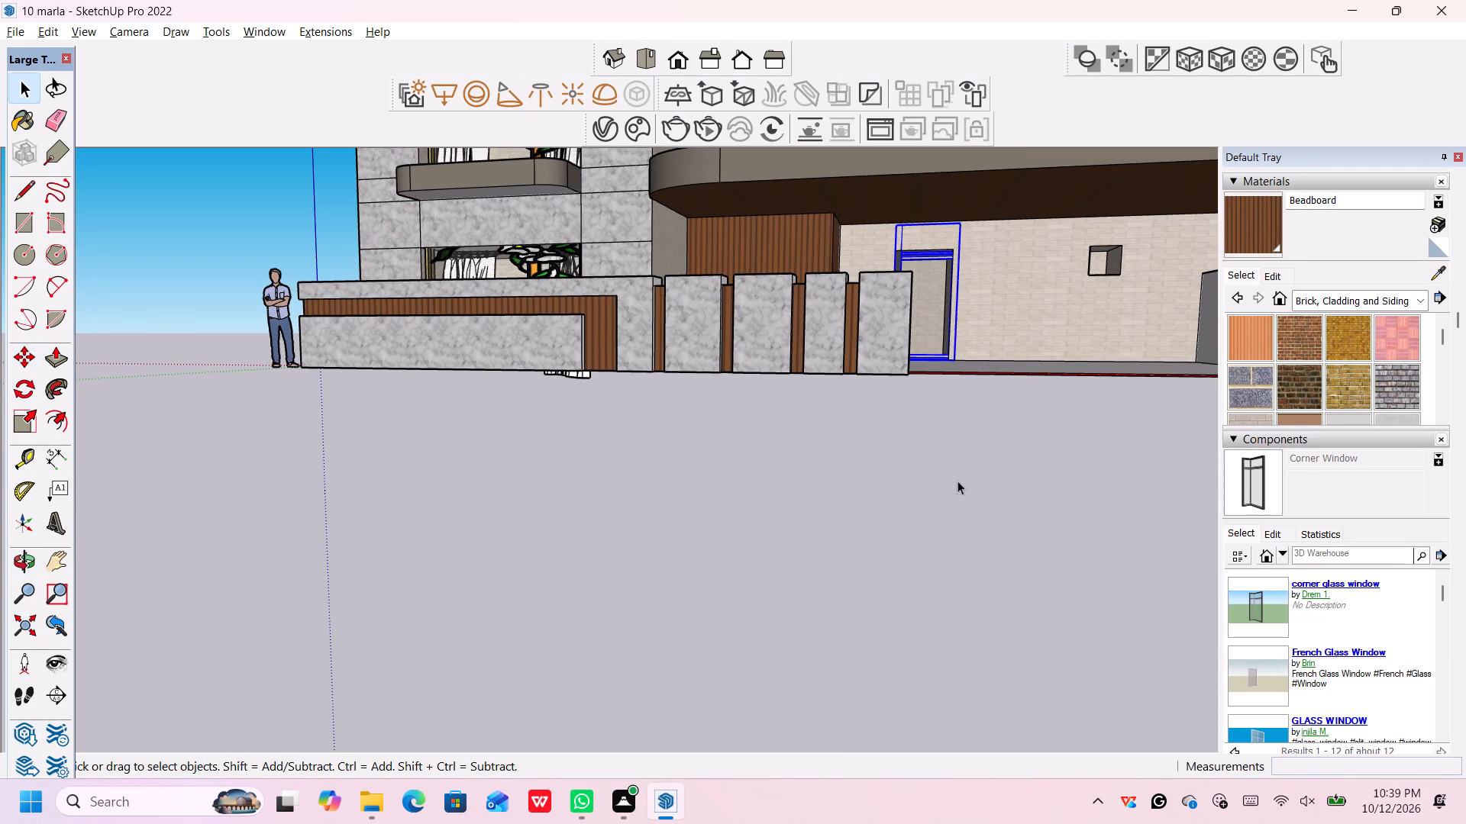
Search the component library for glass railing.
{"action": "scroll", "coordinate": [923, 522], "scroll_direction": "down", "scroll_amount": 4}
{"action": "middle_click_drag", "start_coordinate": [959, 436], "coordinate": [978, 525]}
{"action": "scroll", "coordinate": [947, 392], "scroll_direction": "up", "scroll_amount": 1}
{"action": "scroll", "coordinate": [947, 389], "scroll_direction": "down", "scroll_amount": 7}
{"action": "middle_click_drag", "start_coordinate": [973, 486], "coordinate": [965, 399]}
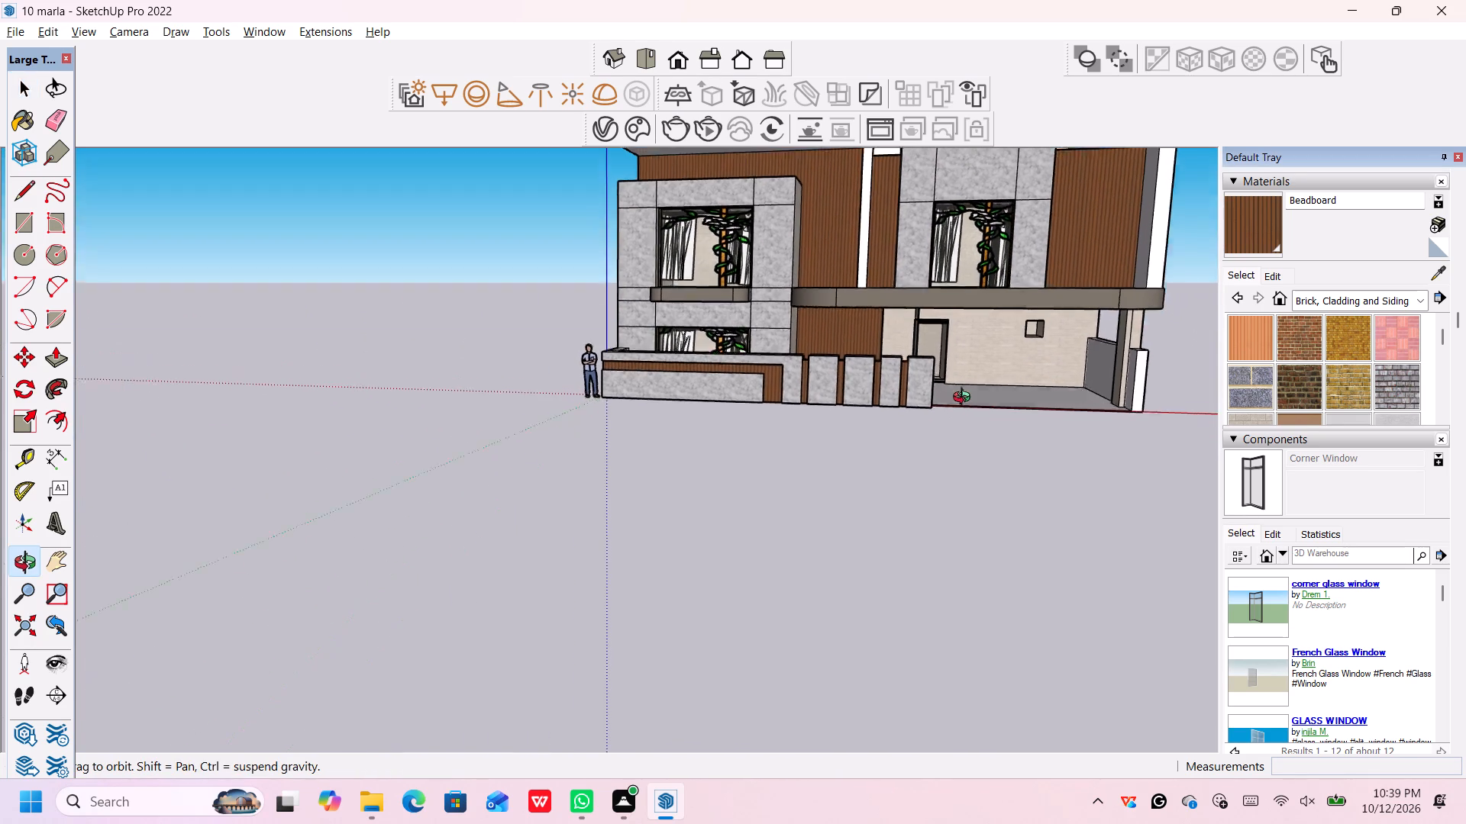
{"action": "middle_click_drag", "start_coordinate": [965, 399], "coordinate": [965, 393]}
{"action": "middle_click_drag", "start_coordinate": [960, 459], "coordinate": [1017, 468]}
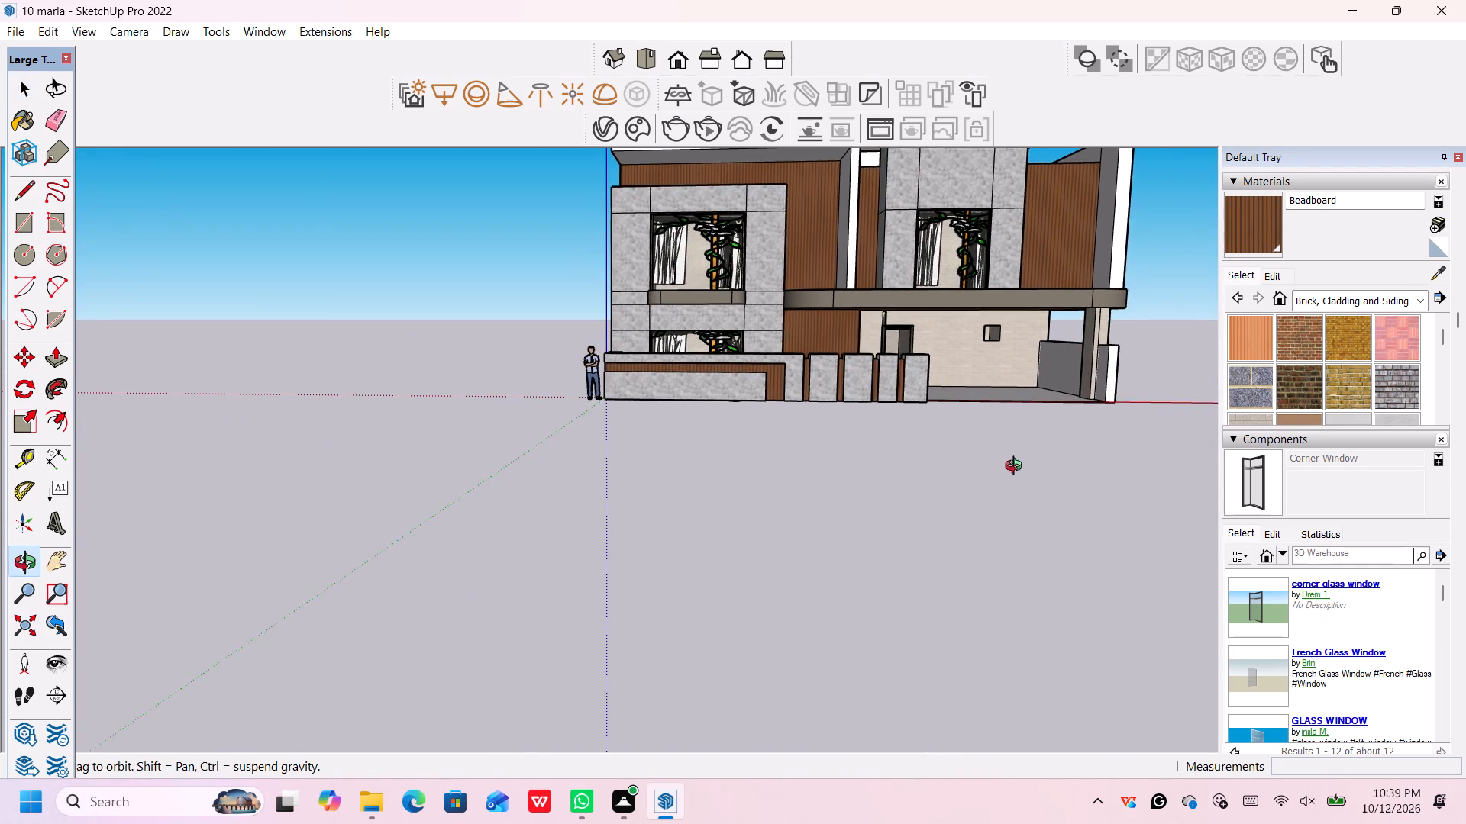
{"action": "middle_click_drag", "start_coordinate": [1017, 468], "coordinate": [996, 472]}
{"action": "scroll", "coordinate": [999, 469], "scroll_direction": "down", "scroll_amount": 4}
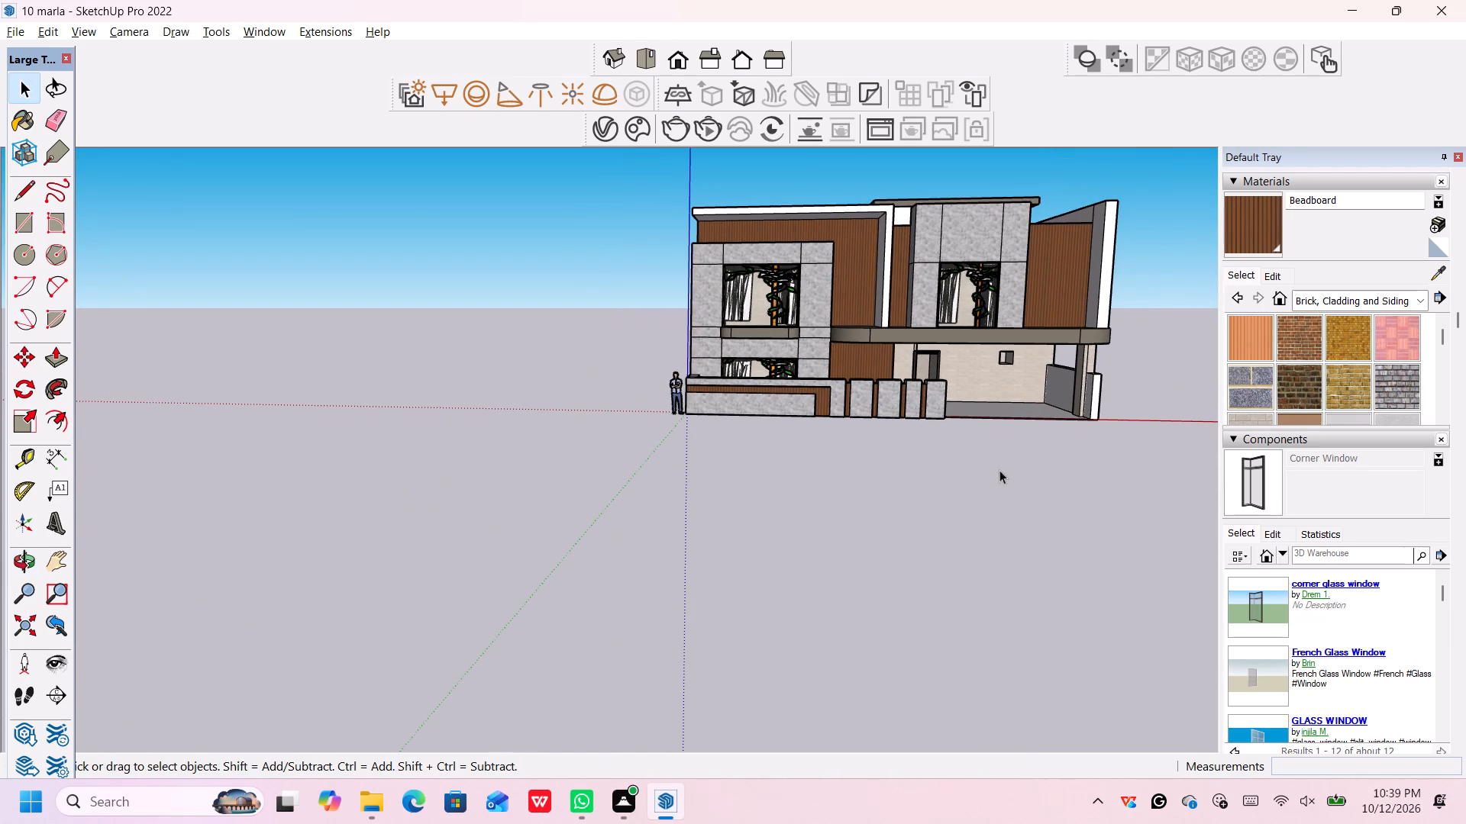
{"action": "left_click", "coordinate": [1372, 561]}
{"action": "type", "text": "glass railing"}
{"action": "key", "text": "Return"}
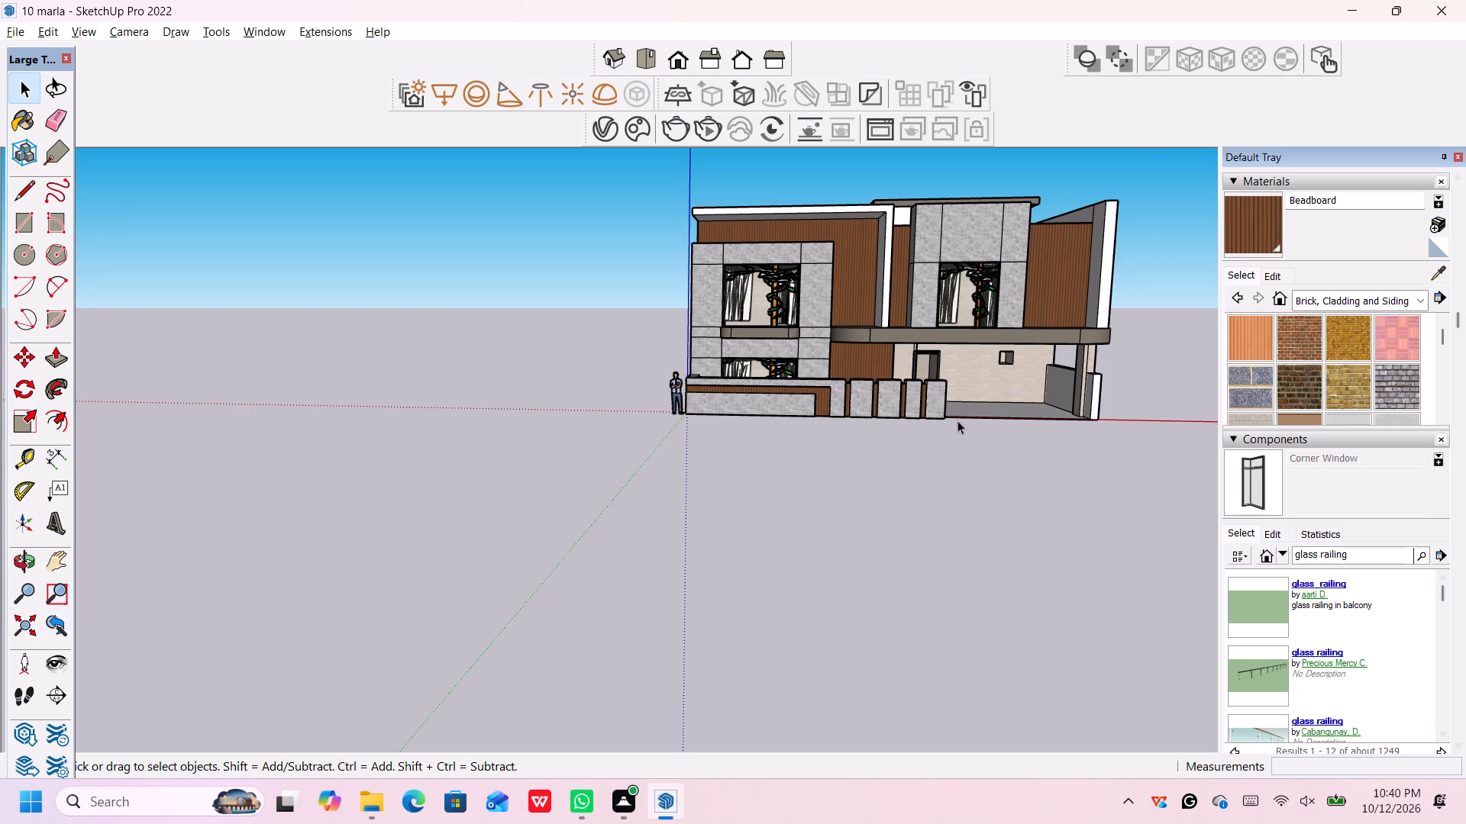
Insert the straight glass railing component with dark posts on the open ground beside the porch end of the house.
{"action": "scroll", "coordinate": [957, 424], "scroll_direction": "up", "scroll_amount": 4}
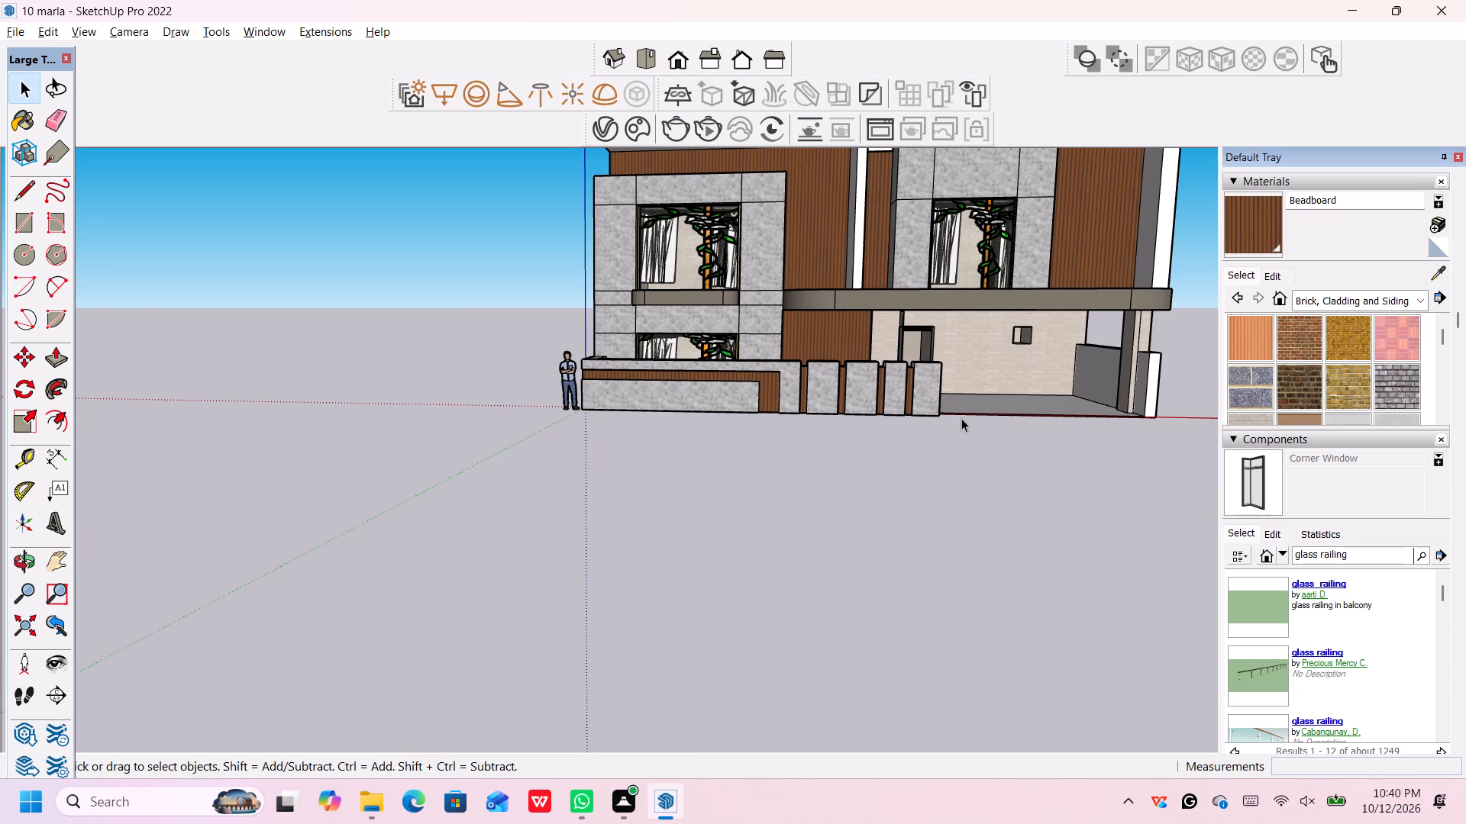
{"action": "middle_click_drag", "start_coordinate": [1151, 543], "coordinate": [658, 548]}
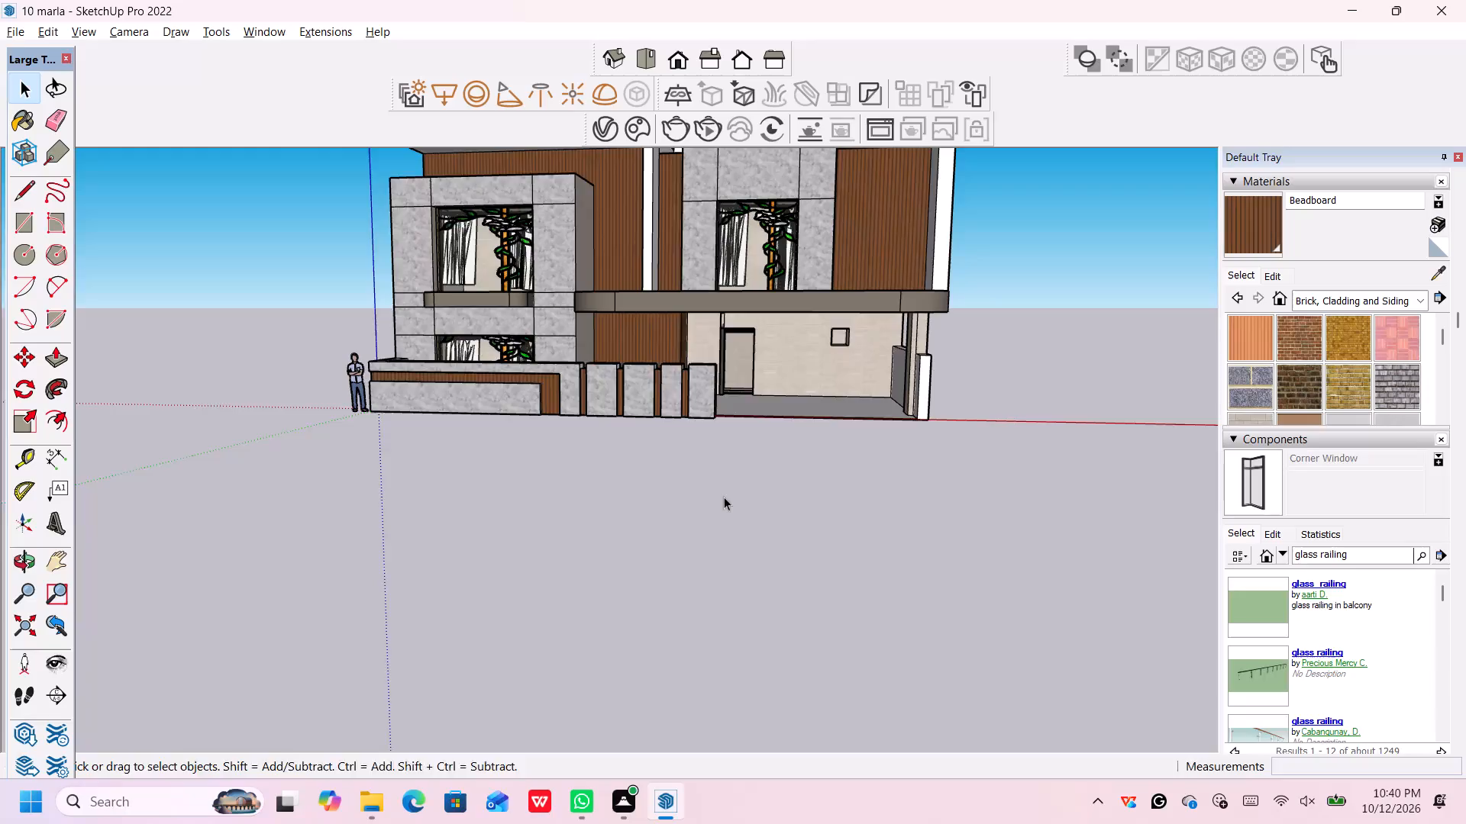
{"action": "middle_click_drag", "start_coordinate": [725, 501], "coordinate": [735, 523]}
{"action": "scroll", "coordinate": [727, 509], "scroll_direction": "up", "scroll_amount": 1}
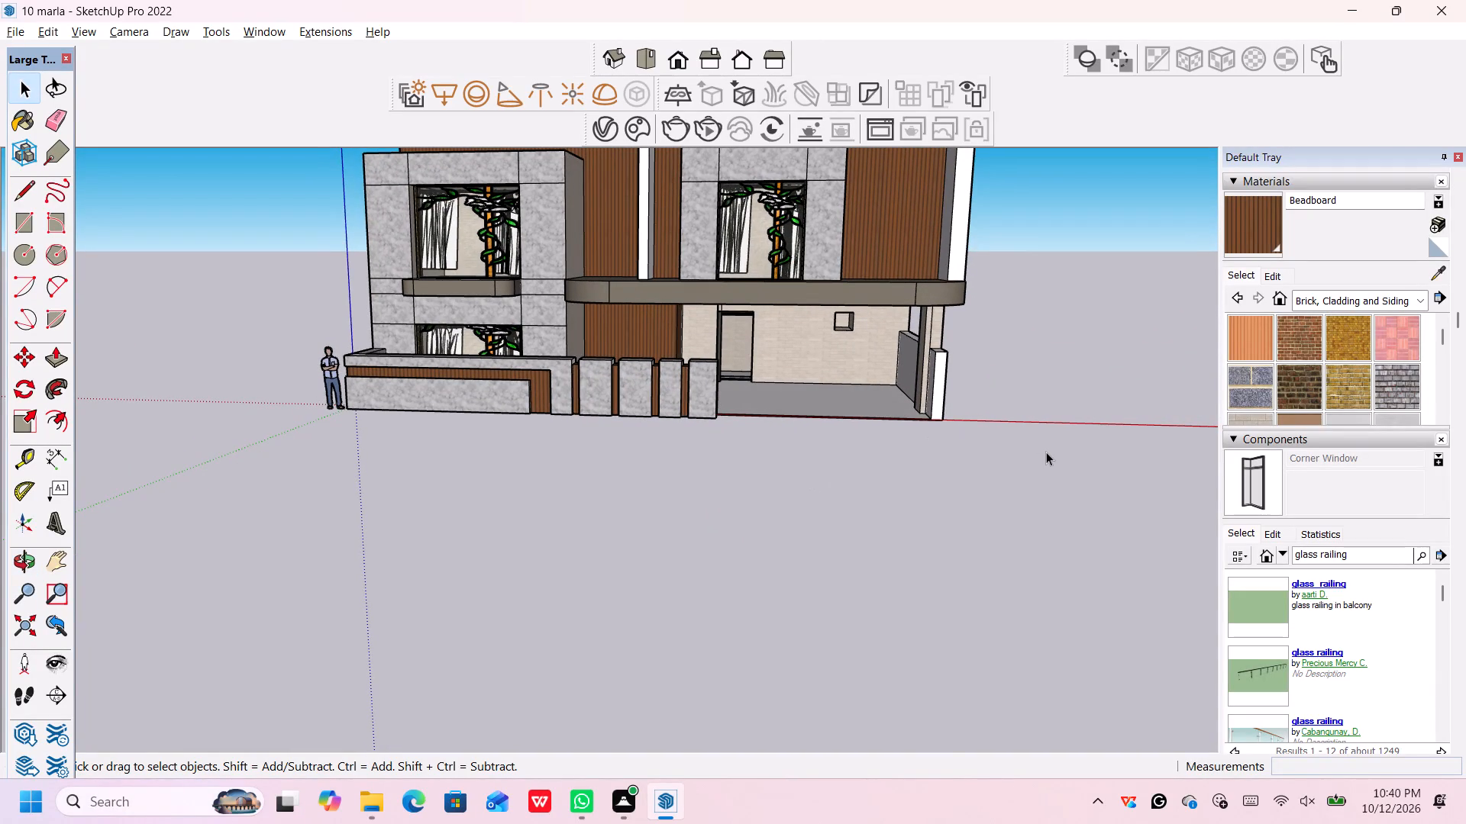
{"action": "middle_click_drag", "start_coordinate": [1043, 452], "coordinate": [1029, 683], "text": "shift"}
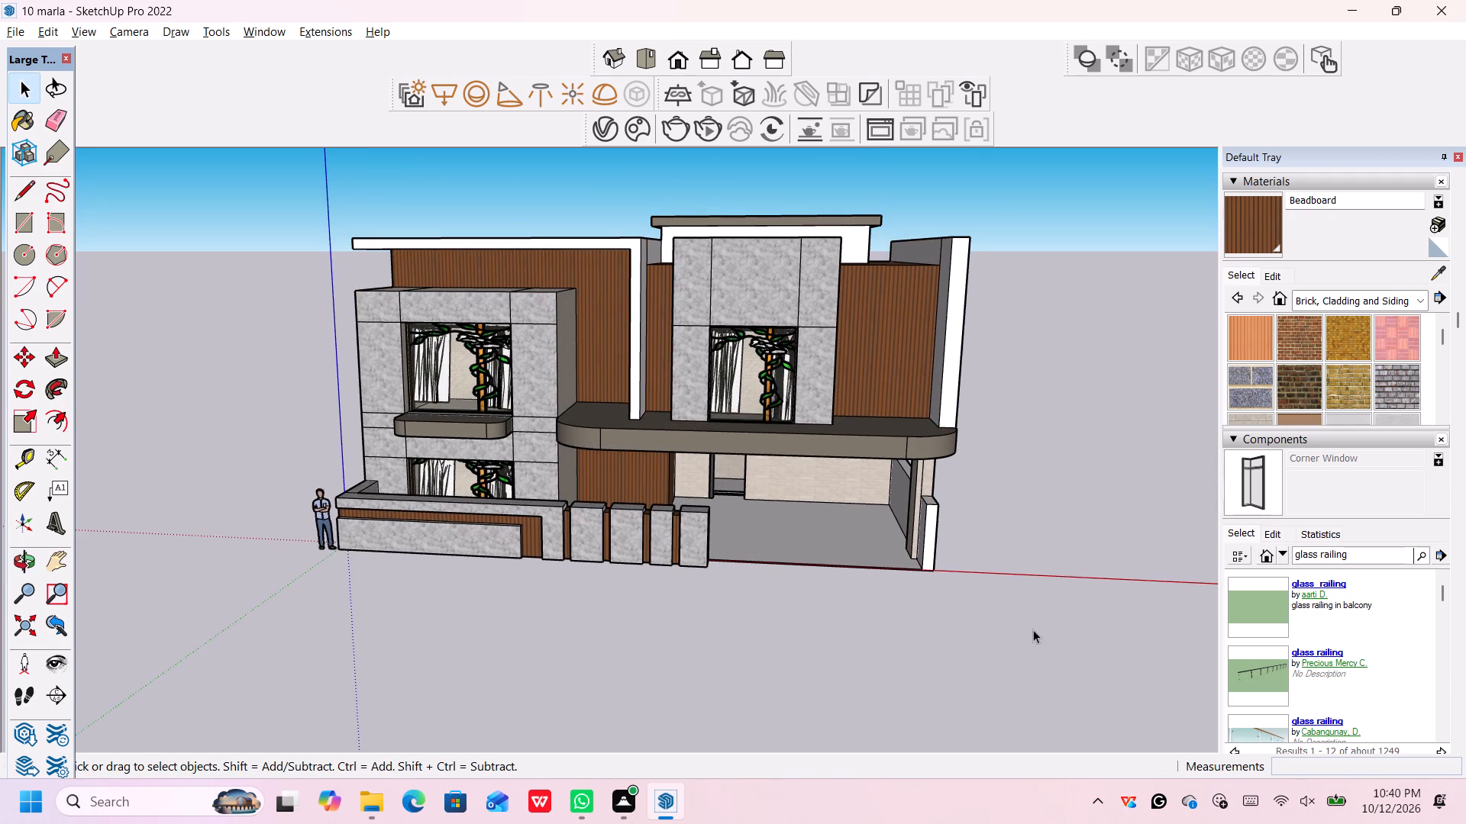
{"action": "left_click", "coordinate": [1260, 670]}
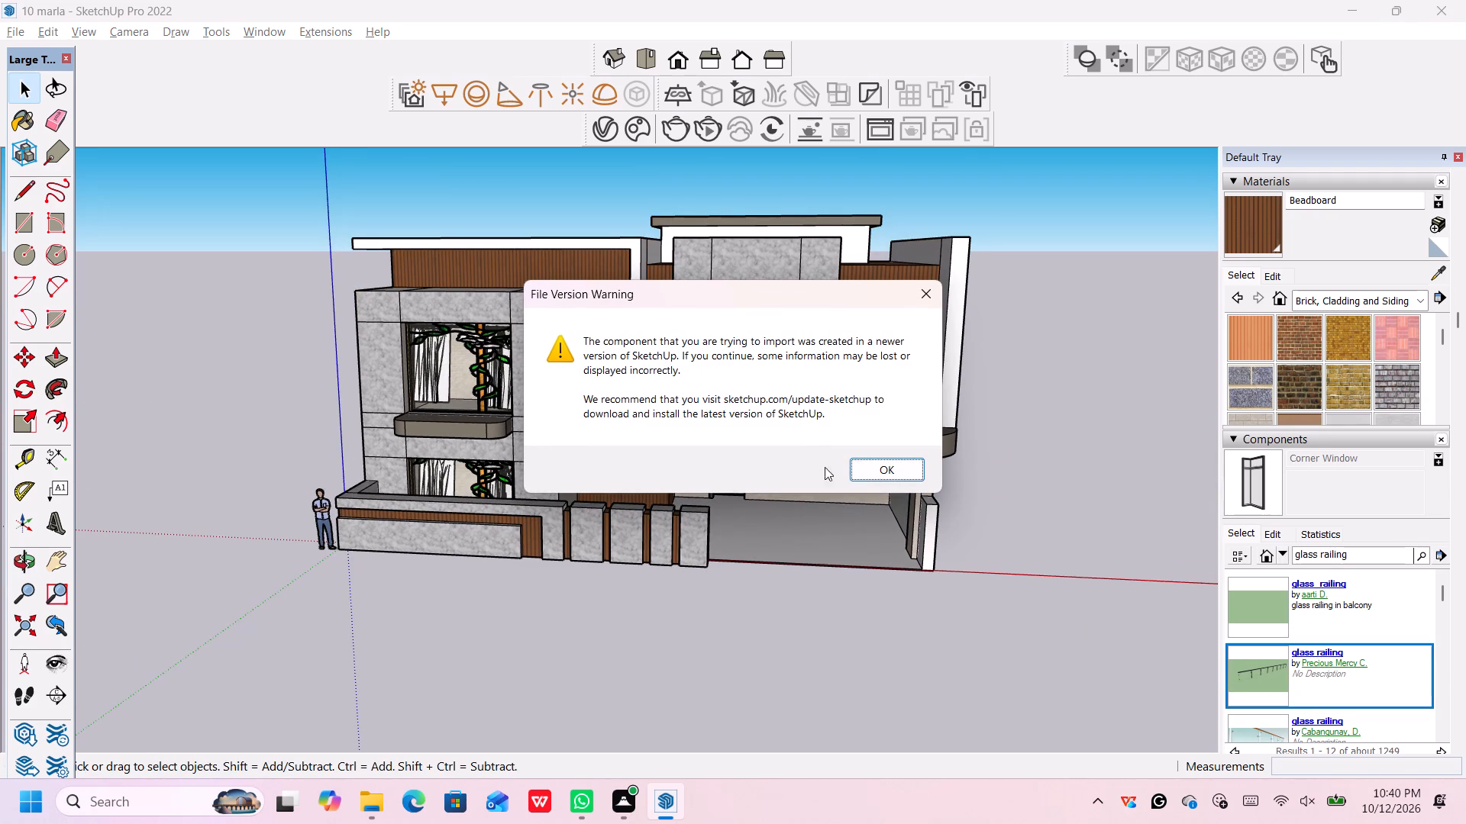
{"action": "left_click", "coordinate": [875, 470]}
{"action": "scroll", "coordinate": [618, 416], "scroll_direction": "up", "scroll_amount": 4}
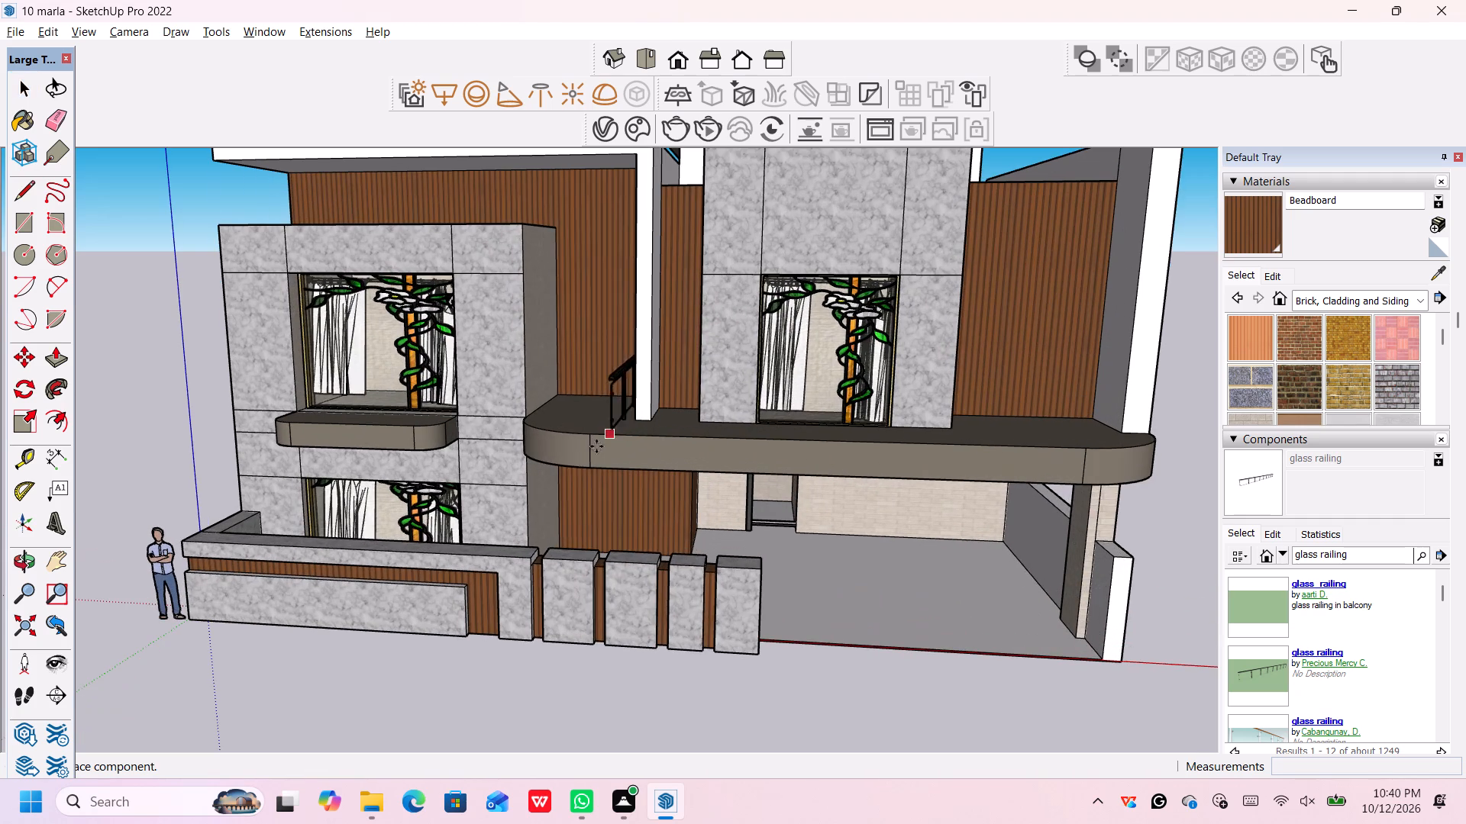
{"action": "scroll", "coordinate": [291, 537], "scroll_direction": "down", "scroll_amount": 3}
{"action": "scroll", "coordinate": [307, 536], "scroll_direction": "up", "scroll_amount": 2}
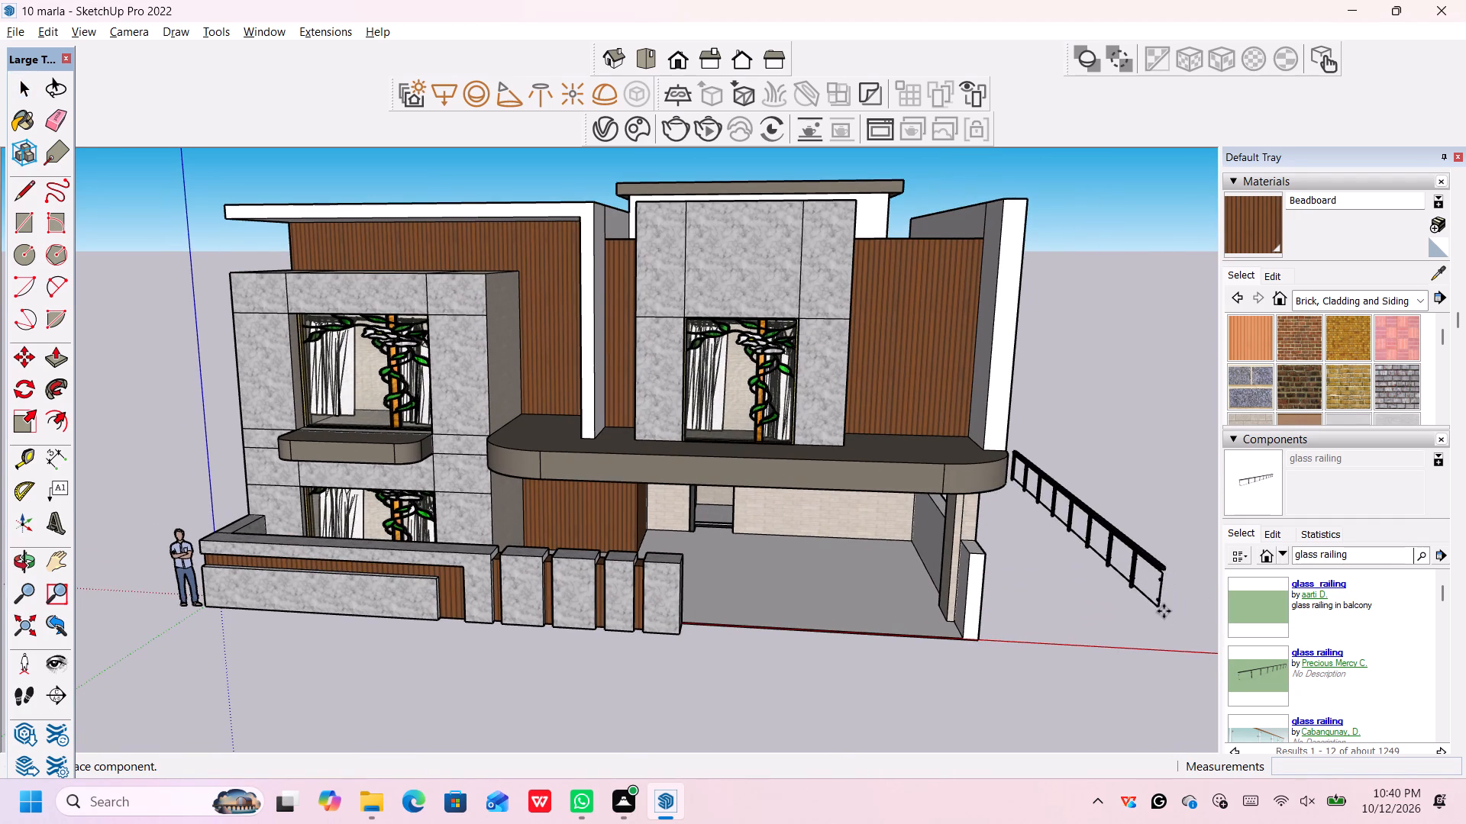
{"action": "left_click", "coordinate": [1176, 611]}
Rotate the glass railing 90° horizontally about its midpoint so it runs parallel to the front facade.
{"action": "middle_click_drag", "start_coordinate": [1137, 544], "coordinate": [1059, 592]}
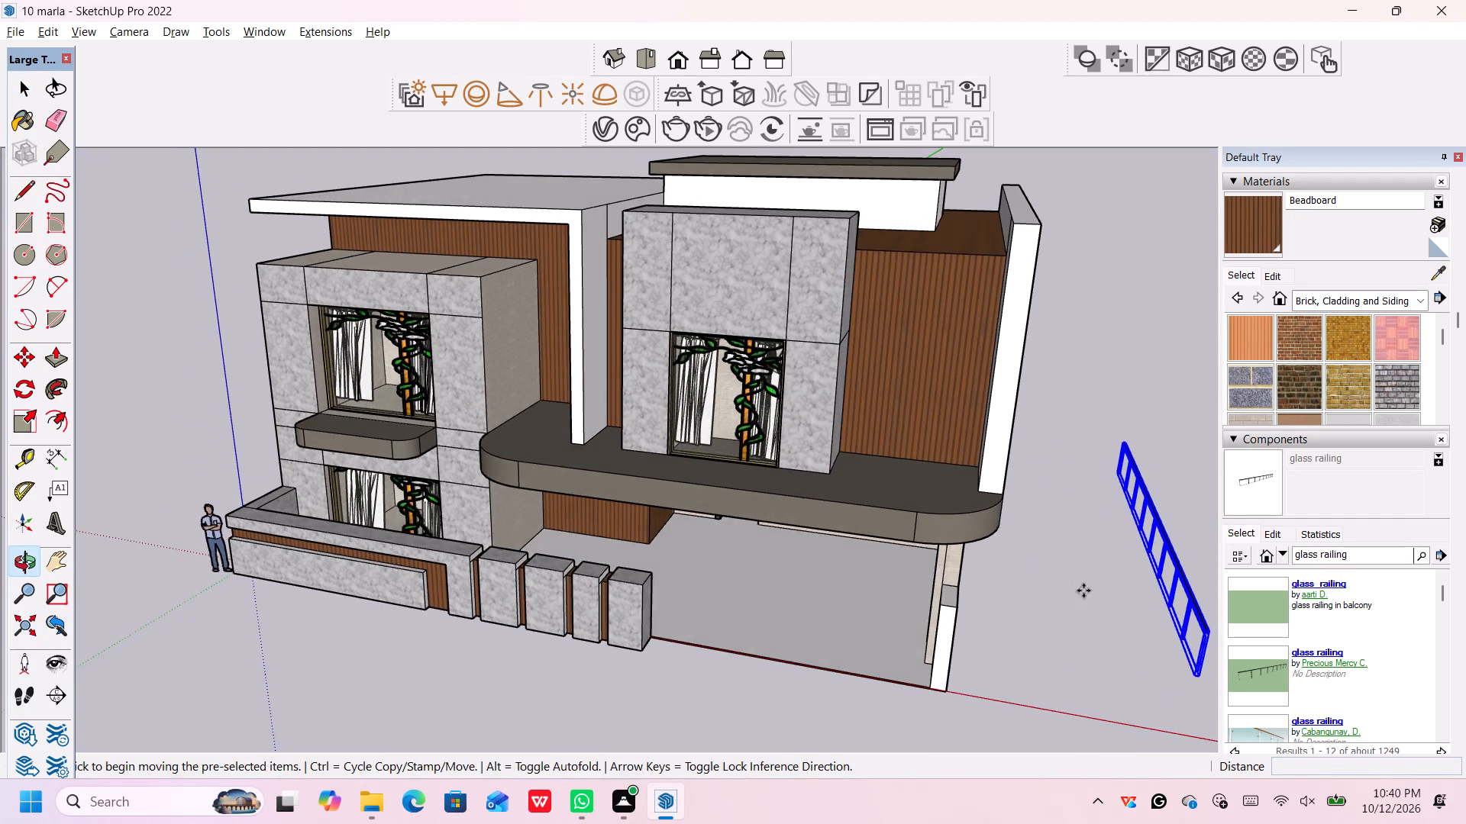
{"action": "middle_click_drag", "start_coordinate": [1085, 589], "coordinate": [1117, 557]}
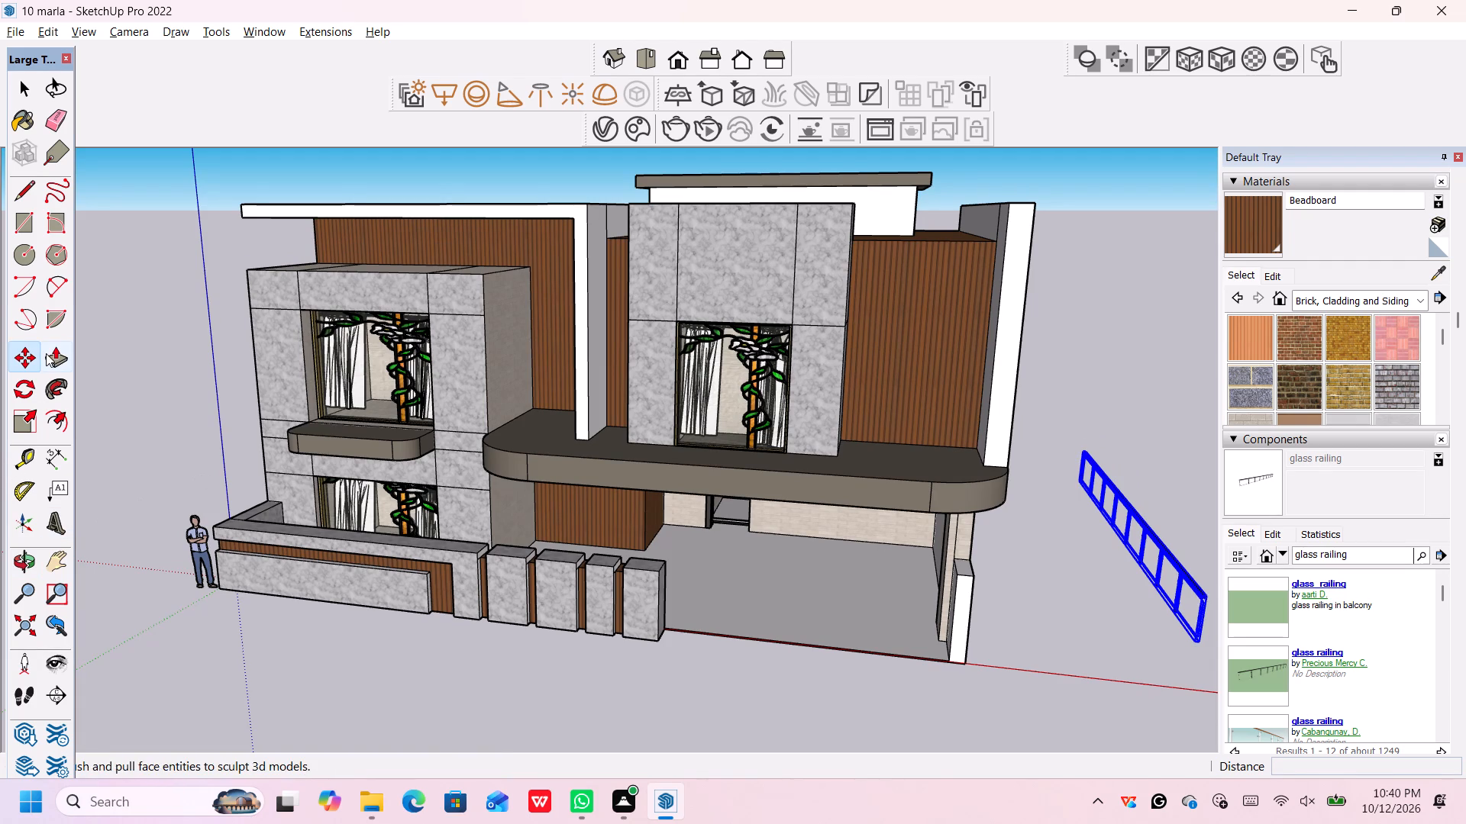
{"action": "left_click", "coordinate": [24, 391]}
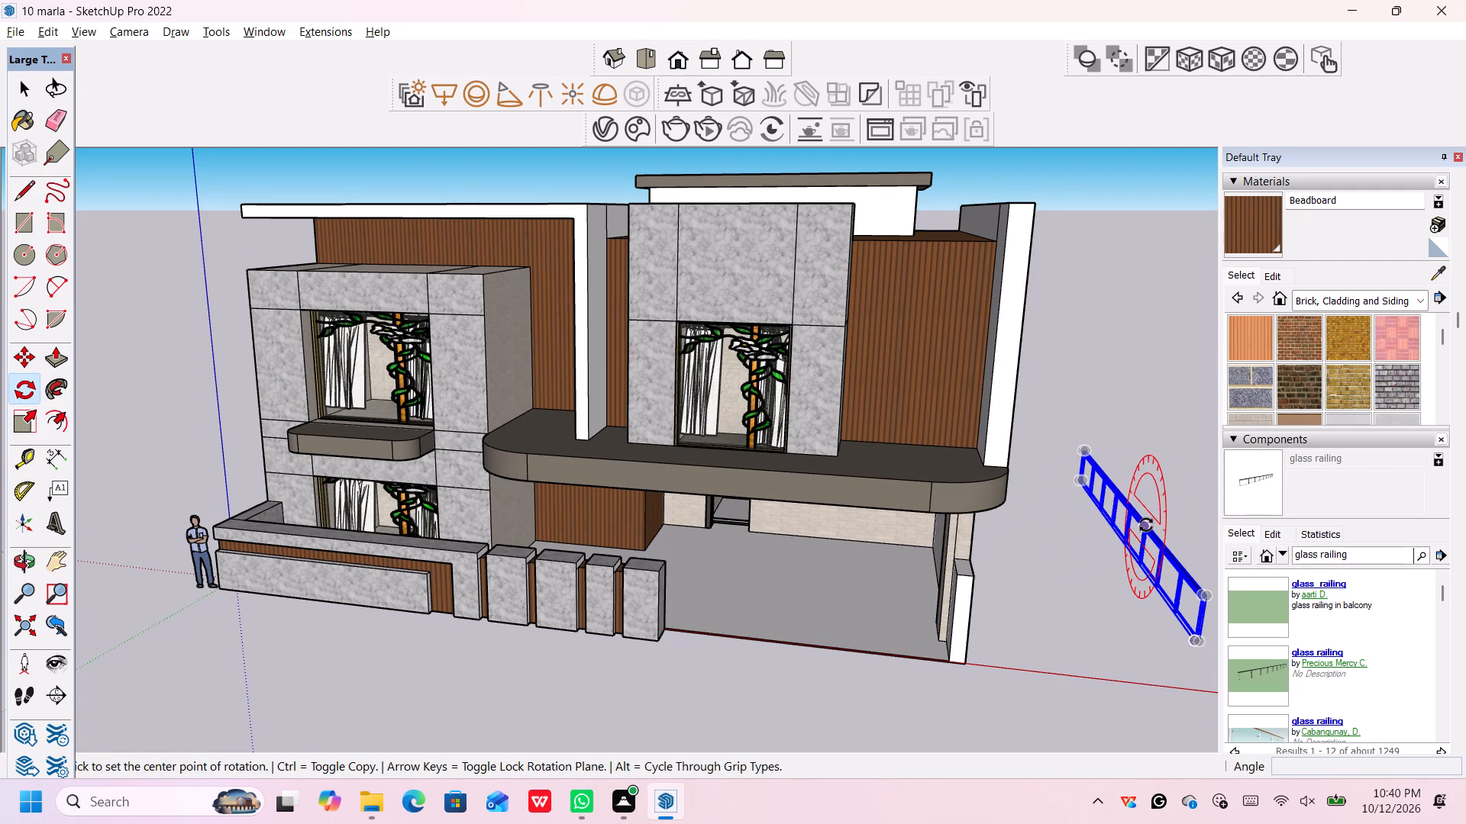
{"action": "left_click", "coordinate": [1146, 524]}
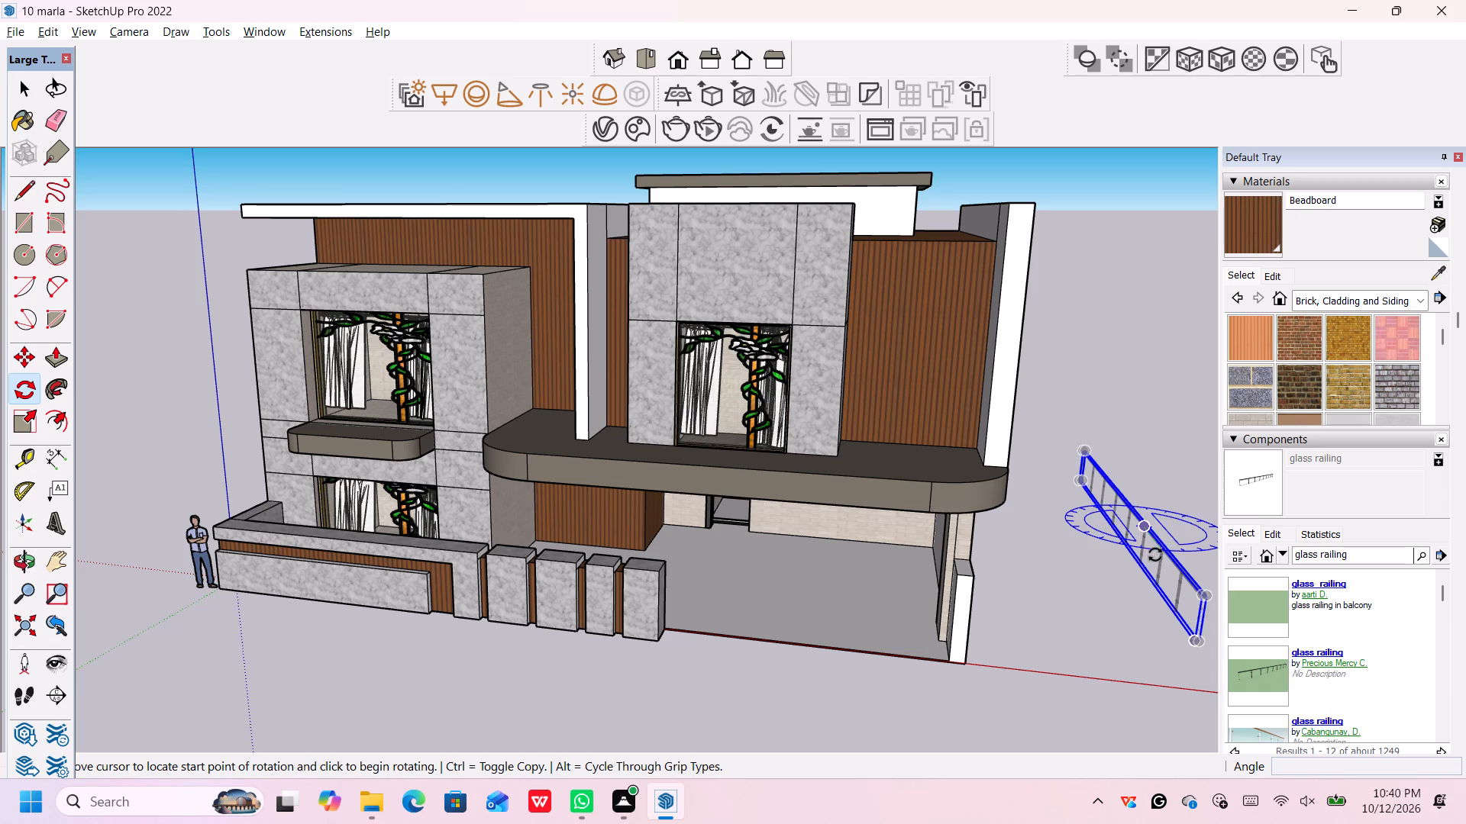
{"action": "left_click", "coordinate": [1155, 557]}
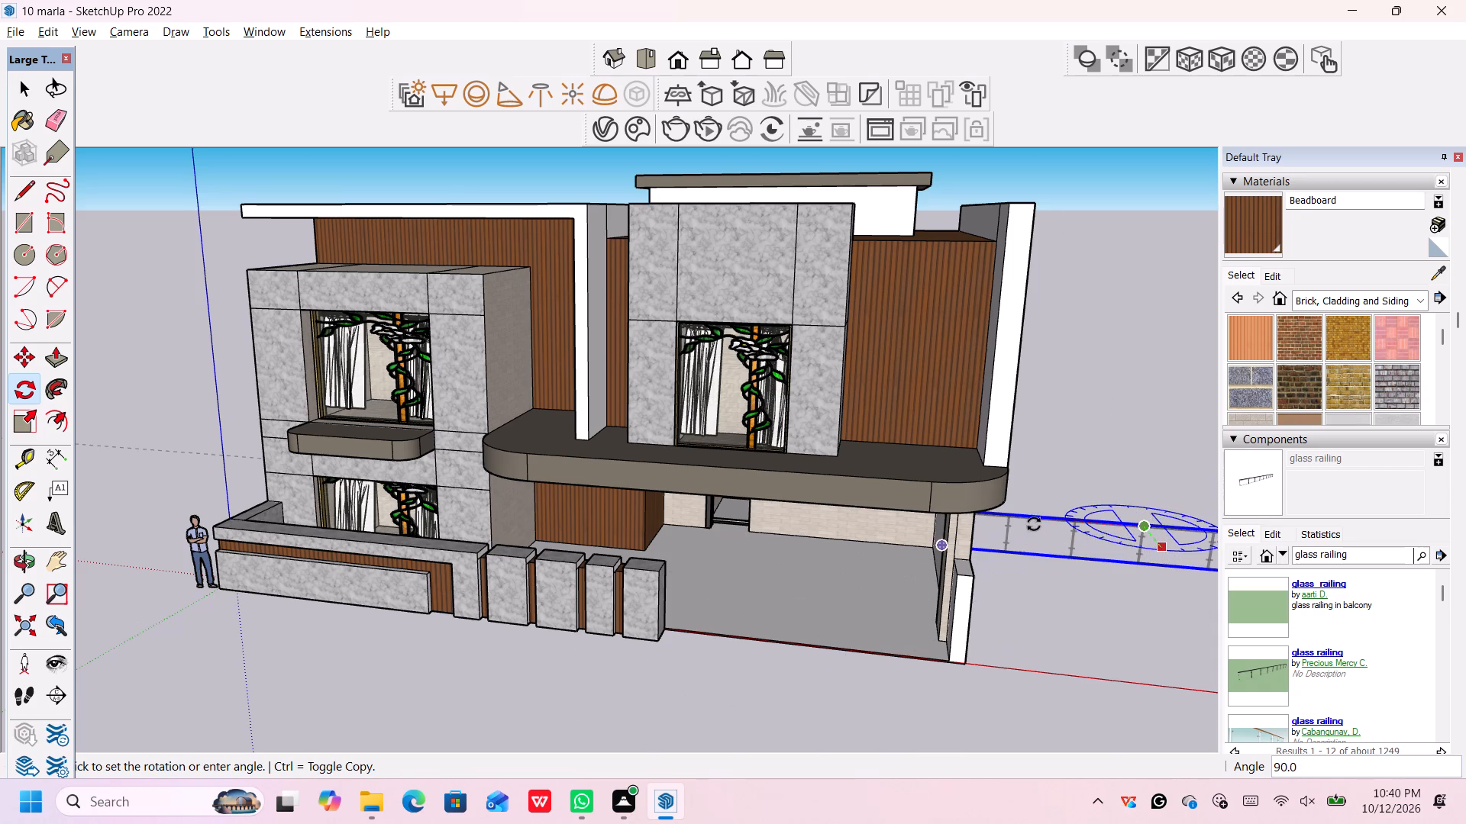
{"action": "left_click", "coordinate": [1027, 522]}
{"action": "scroll", "coordinate": [1065, 536], "scroll_direction": "down", "scroll_amount": 5}
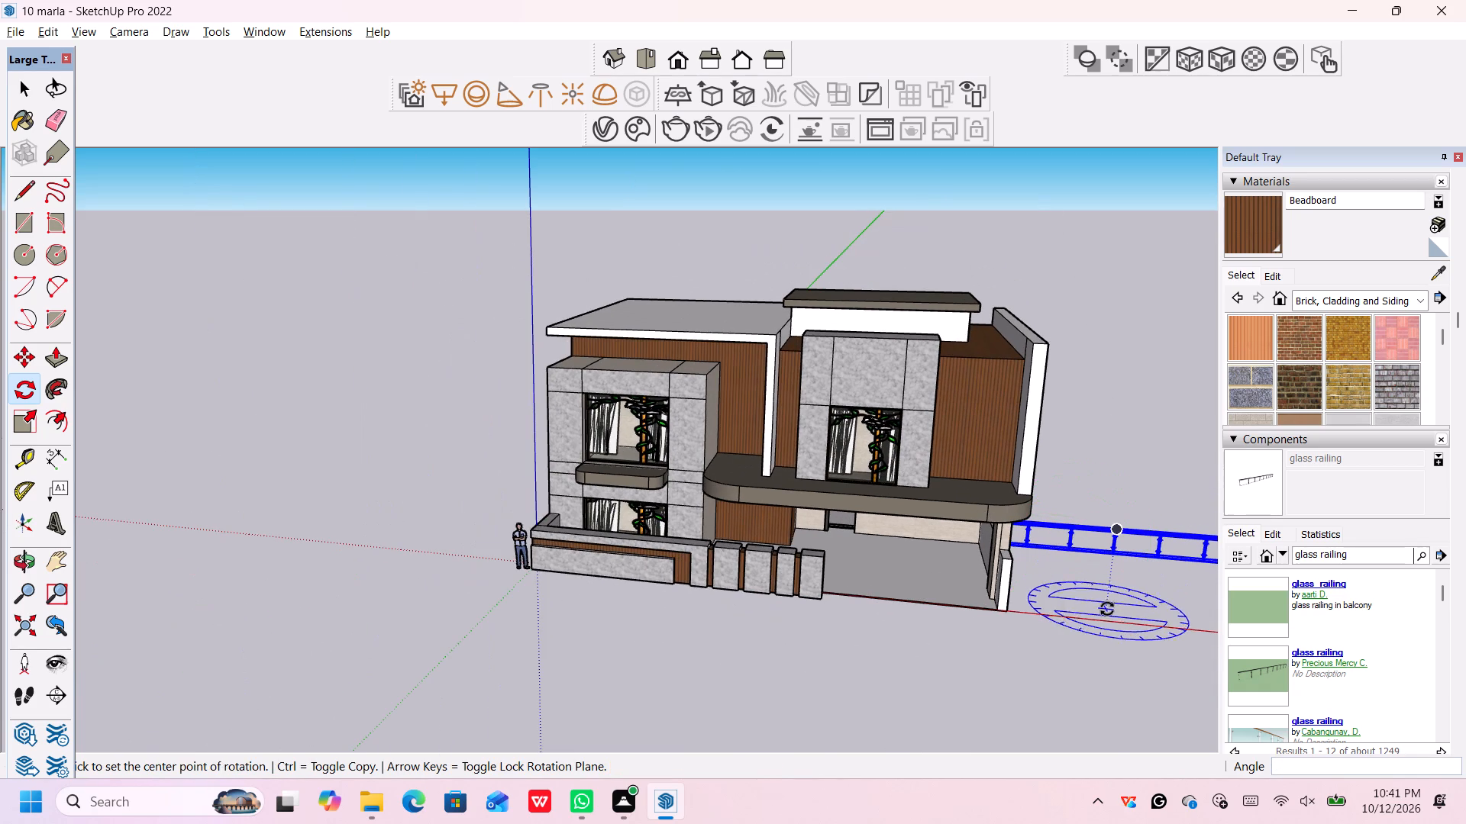
{"action": "key", "text": "space"}
{"action": "scroll", "coordinate": [1107, 596], "scroll_direction": "up", "scroll_amount": 5}
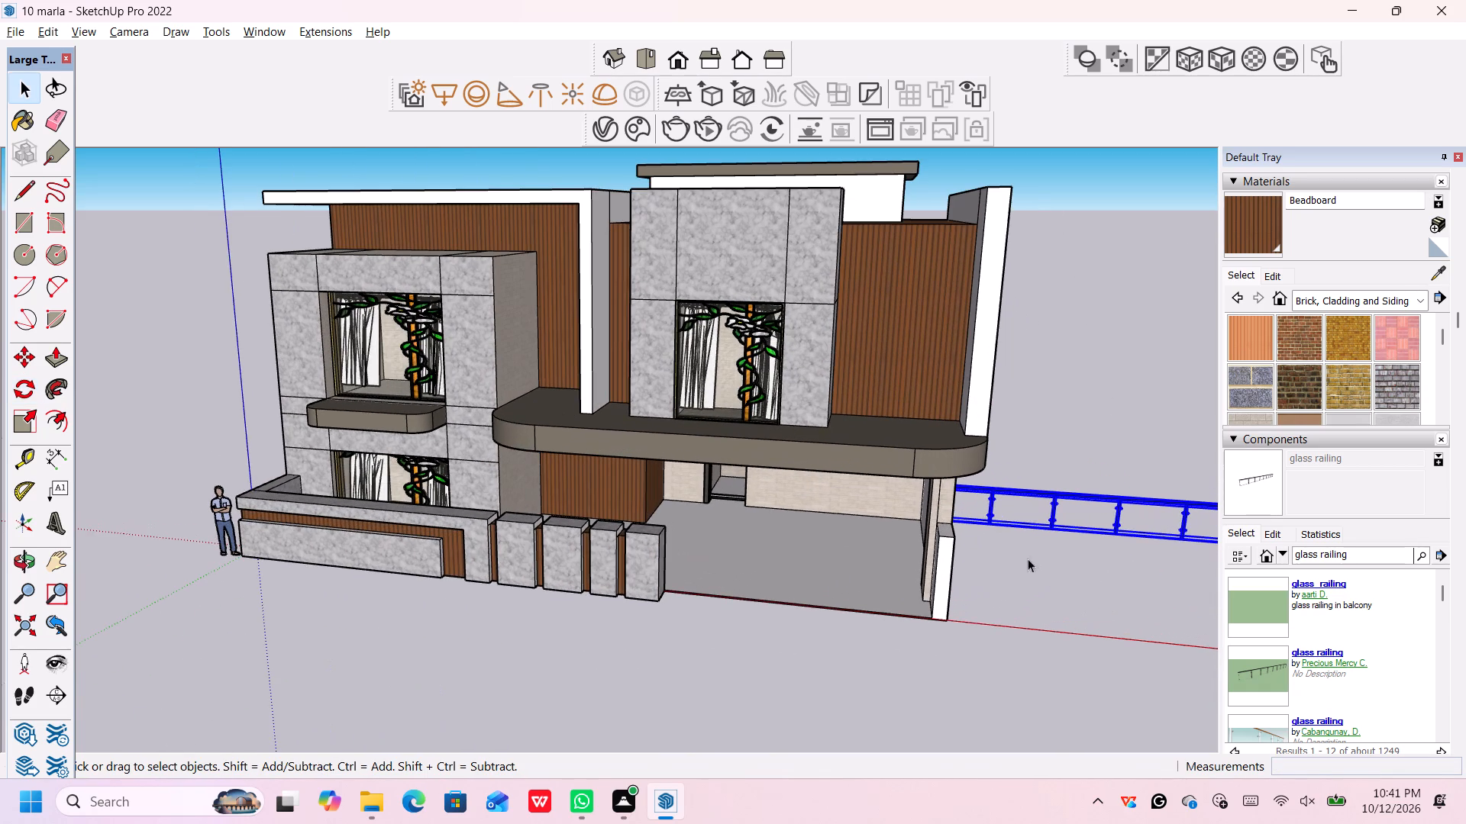
{"action": "middle_click_drag", "start_coordinate": [1027, 557], "coordinate": [933, 535]}
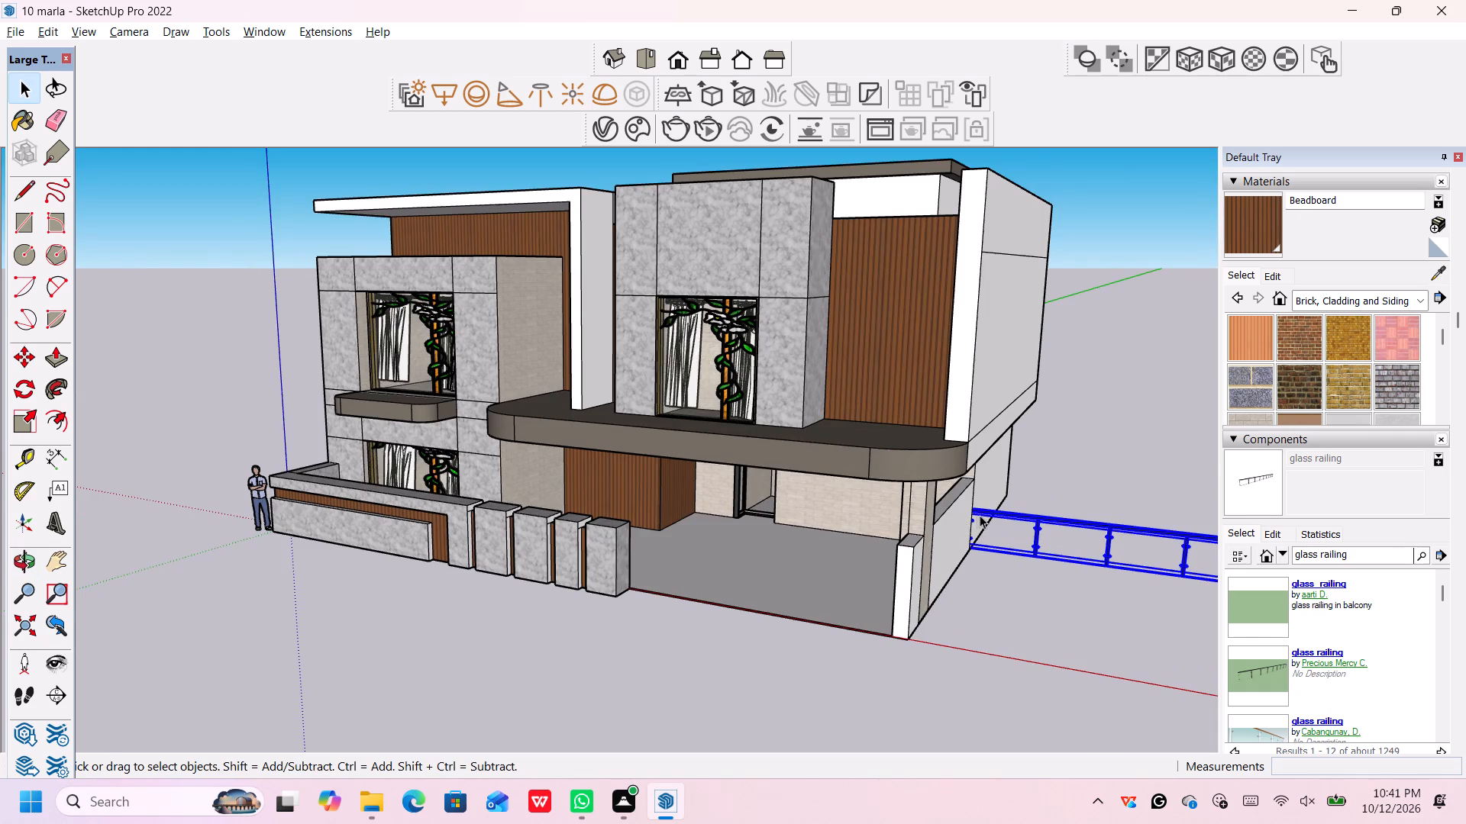
Copy the glass railing by its bottom end corner onto the long upper balcony slab, starting at the rounded end beside the small-balcony block.
{"action": "scroll", "coordinate": [980, 515], "scroll_direction": "up", "scroll_amount": 3}
{"action": "key", "text": "m"}
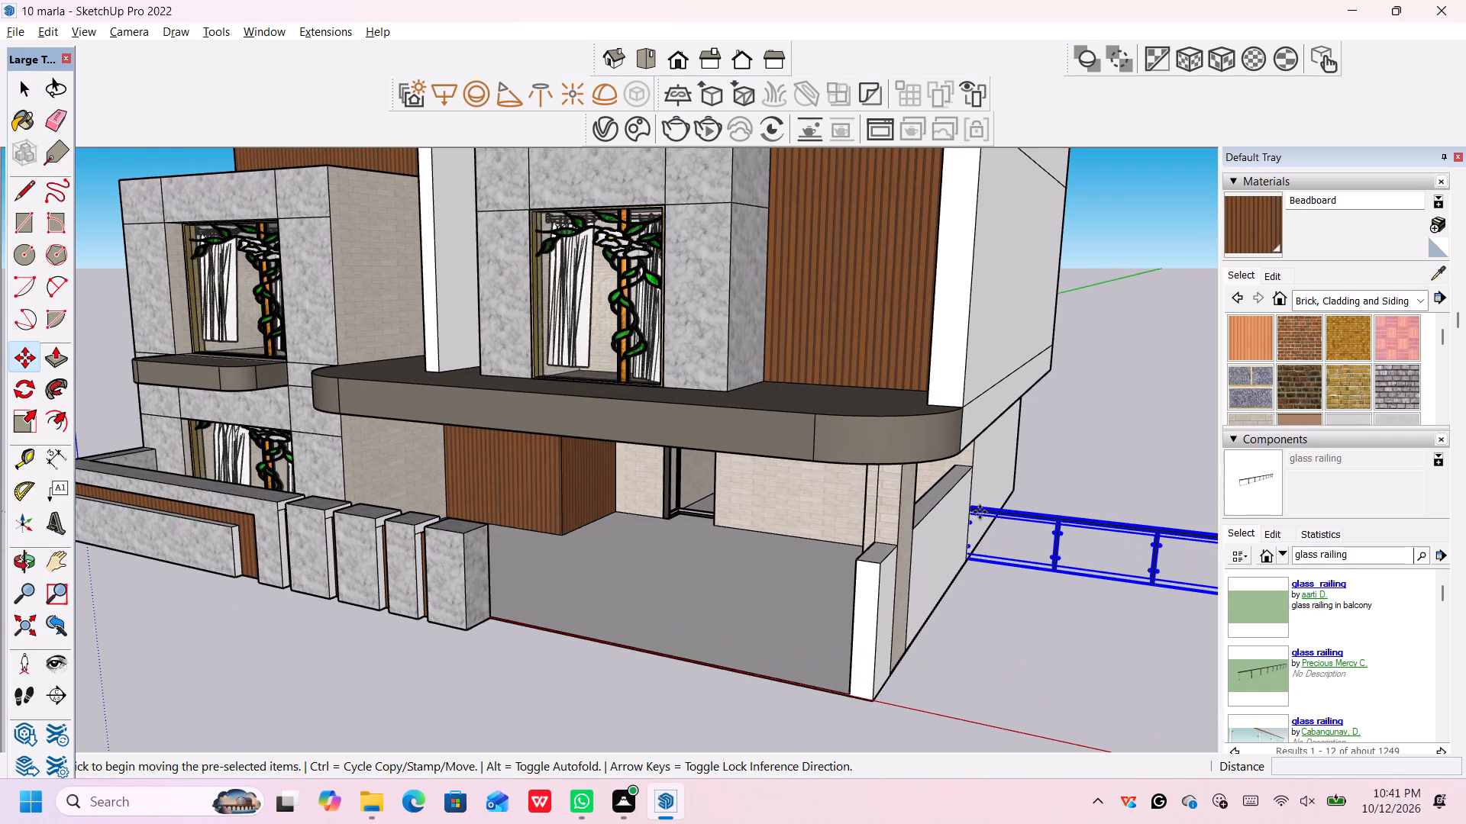
{"action": "left_click", "coordinate": [980, 512]}
{"action": "left_click", "coordinate": [1022, 516]}
{"action": "scroll", "coordinate": [1018, 566], "scroll_direction": "up", "scroll_amount": 4}
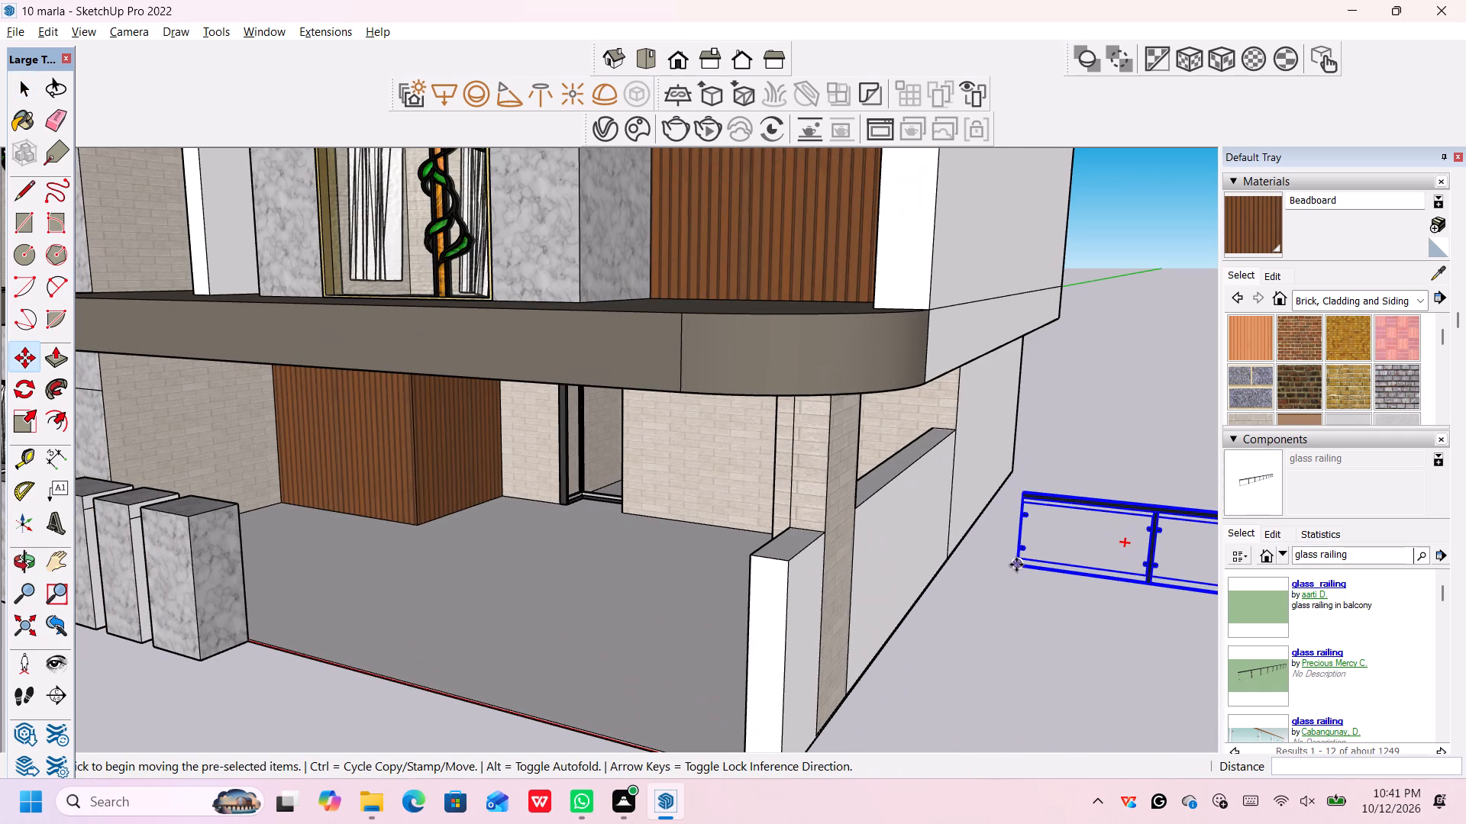
{"action": "left_click", "coordinate": [1017, 565]}
{"action": "scroll", "coordinate": [542, 443], "scroll_direction": "down", "scroll_amount": 11}
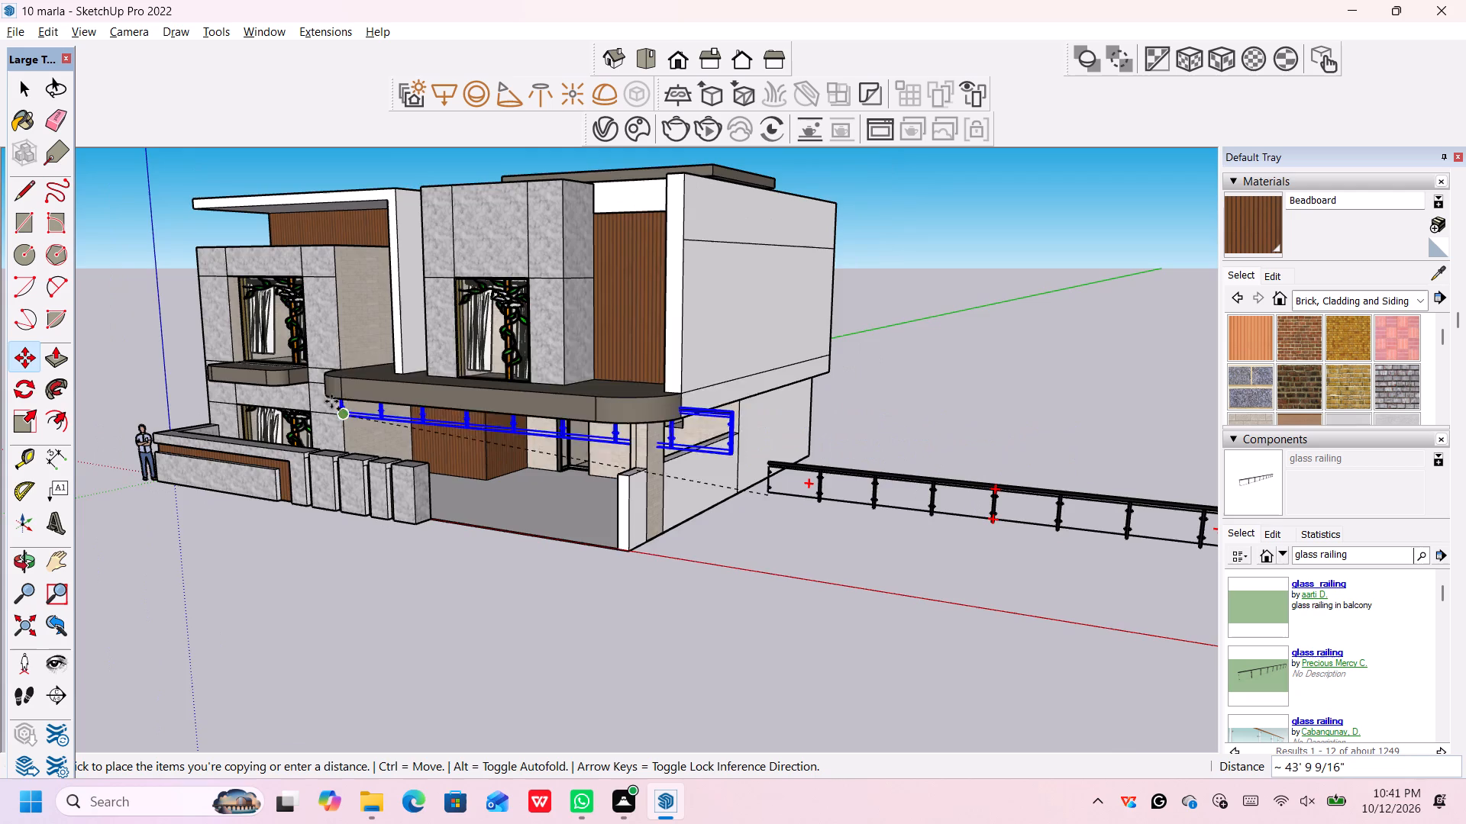
{"action": "scroll", "coordinate": [341, 381], "scroll_direction": "up", "scroll_amount": 5}
{"action": "middle_click_drag", "start_coordinate": [352, 371], "coordinate": [373, 438]}
{"action": "scroll", "coordinate": [327, 380], "scroll_direction": "up", "scroll_amount": 6}
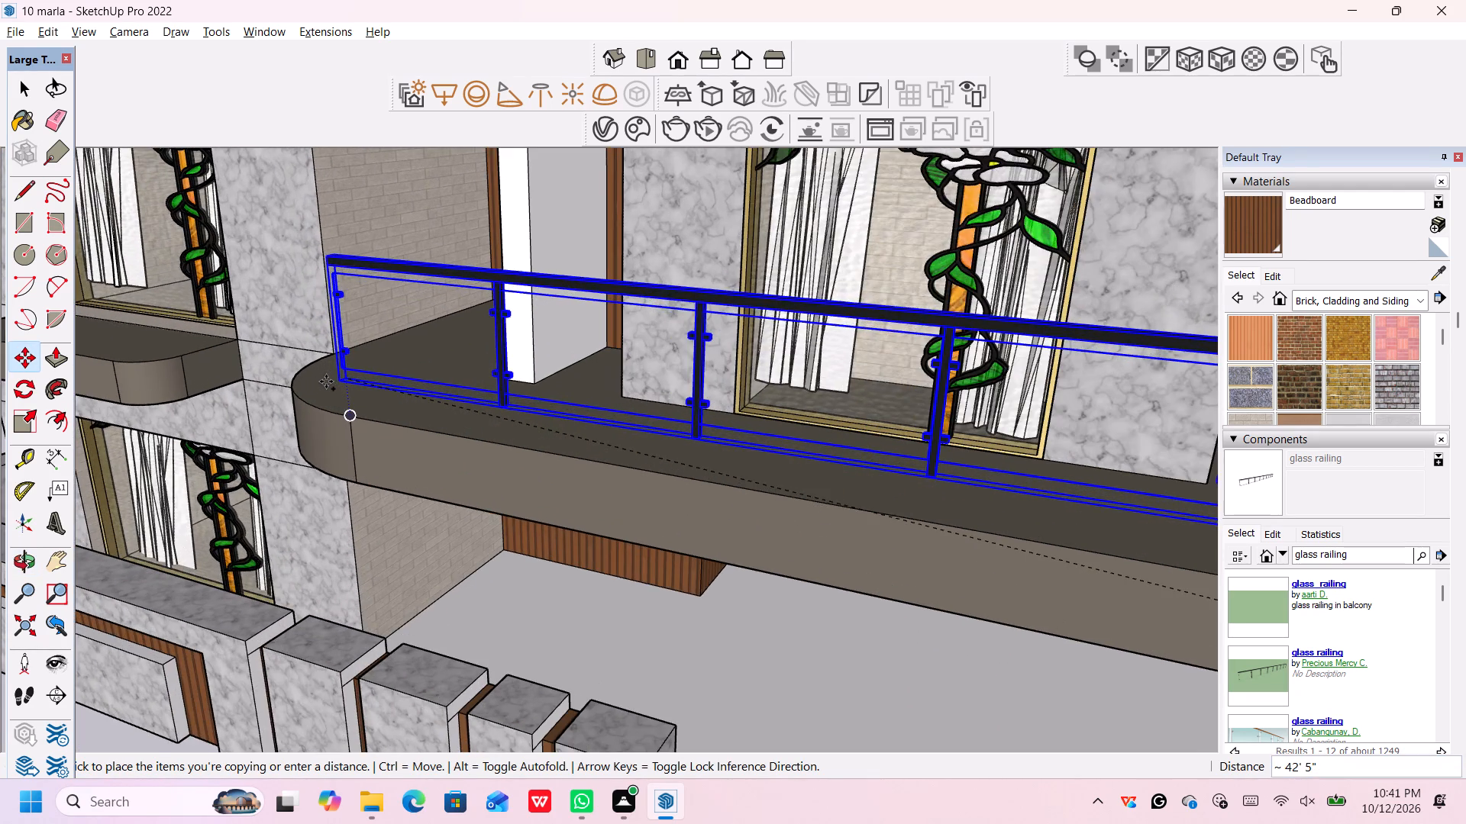
{"action": "scroll", "coordinate": [326, 381], "scroll_direction": "up", "scroll_amount": 1}
{"action": "middle_click_drag", "start_coordinate": [326, 383], "coordinate": [421, 452]}
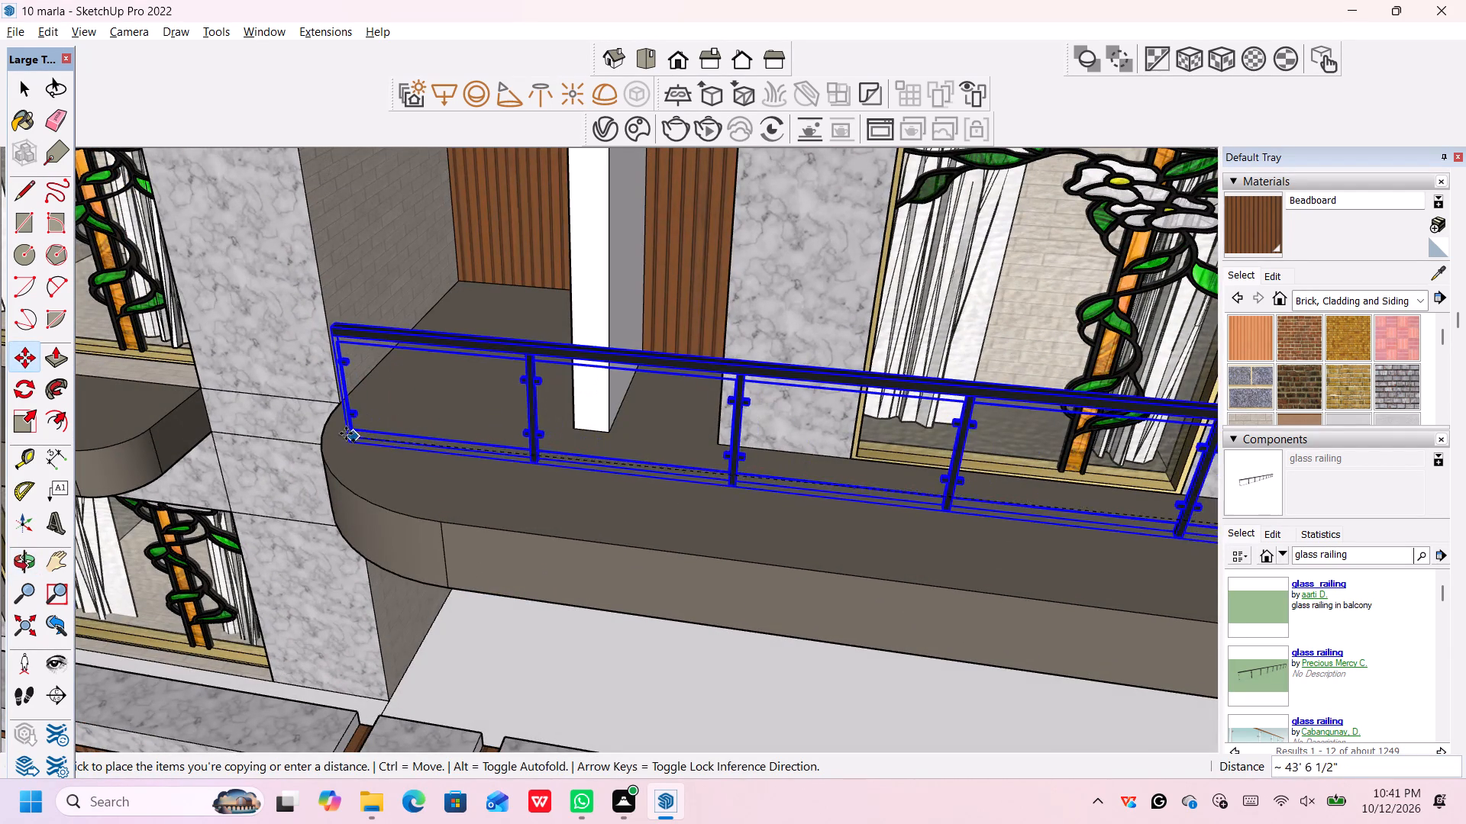
{"action": "scroll", "coordinate": [345, 433], "scroll_direction": "up", "scroll_amount": 3}
{"action": "scroll", "coordinate": [355, 427], "scroll_direction": "down", "scroll_amount": 2}
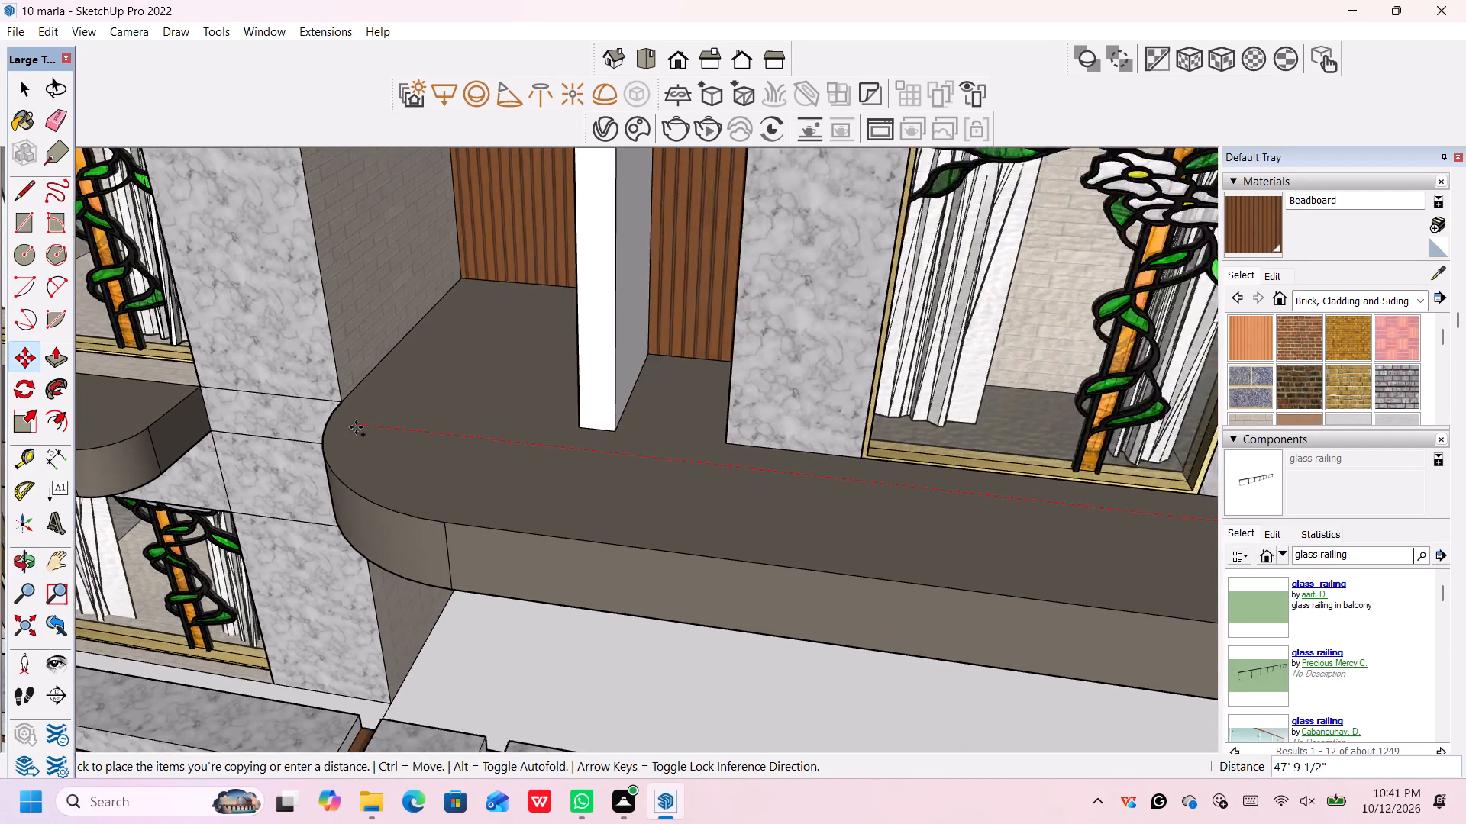
{"action": "scroll", "coordinate": [356, 427], "scroll_direction": "down", "scroll_amount": 3}
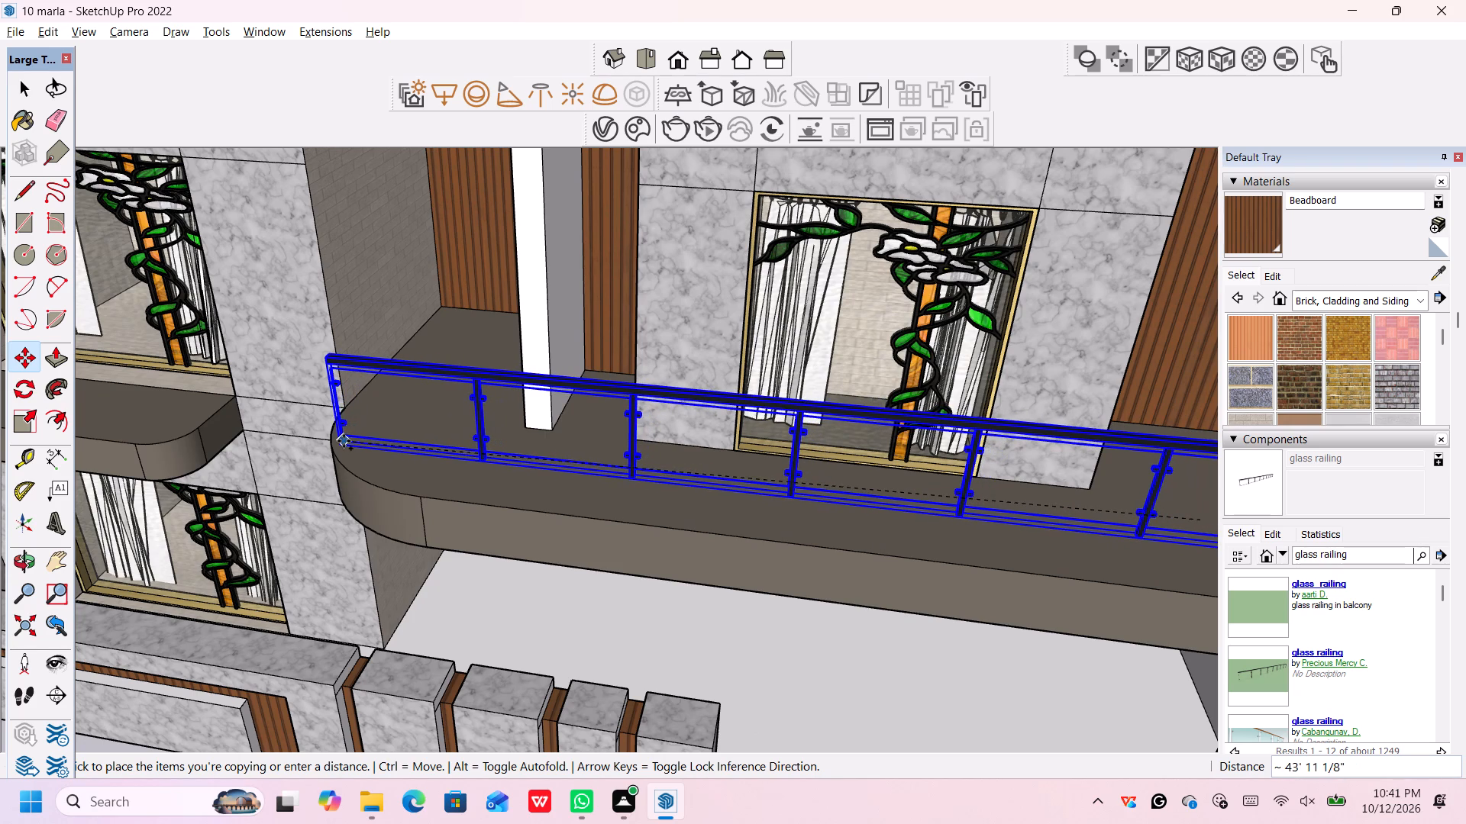
{"action": "left_click", "coordinate": [341, 439]}
{"action": "scroll", "coordinate": [368, 437], "scroll_direction": "down", "scroll_amount": 17}
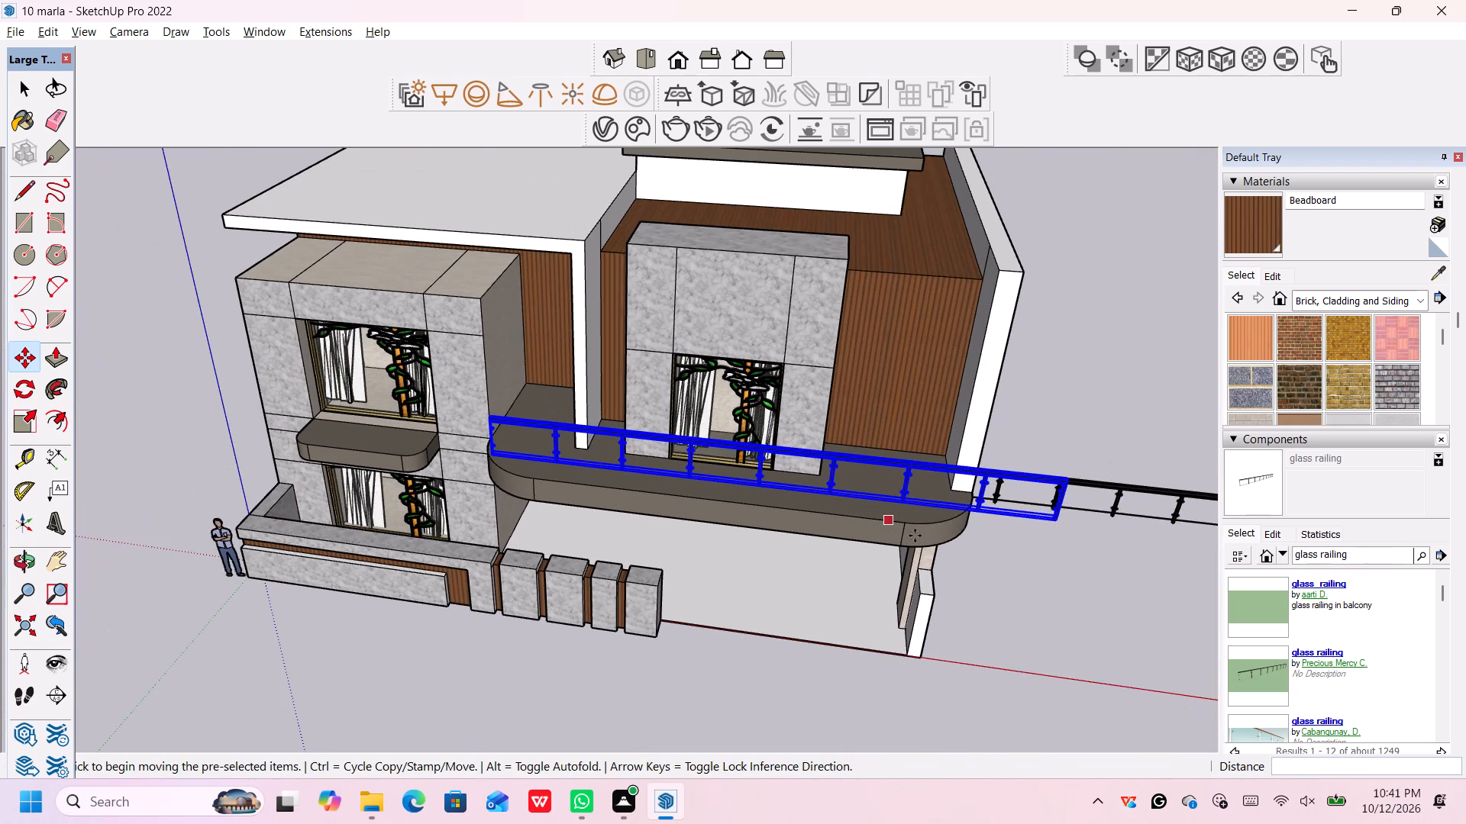
Scale the copied railing's length by about 0.86 so it stops at the far rounded end of the long balcony.
{"action": "middle_click_drag", "start_coordinate": [1027, 569], "coordinate": [986, 546]}
{"action": "scroll", "coordinate": [293, 478], "scroll_direction": "up", "scroll_amount": 1}
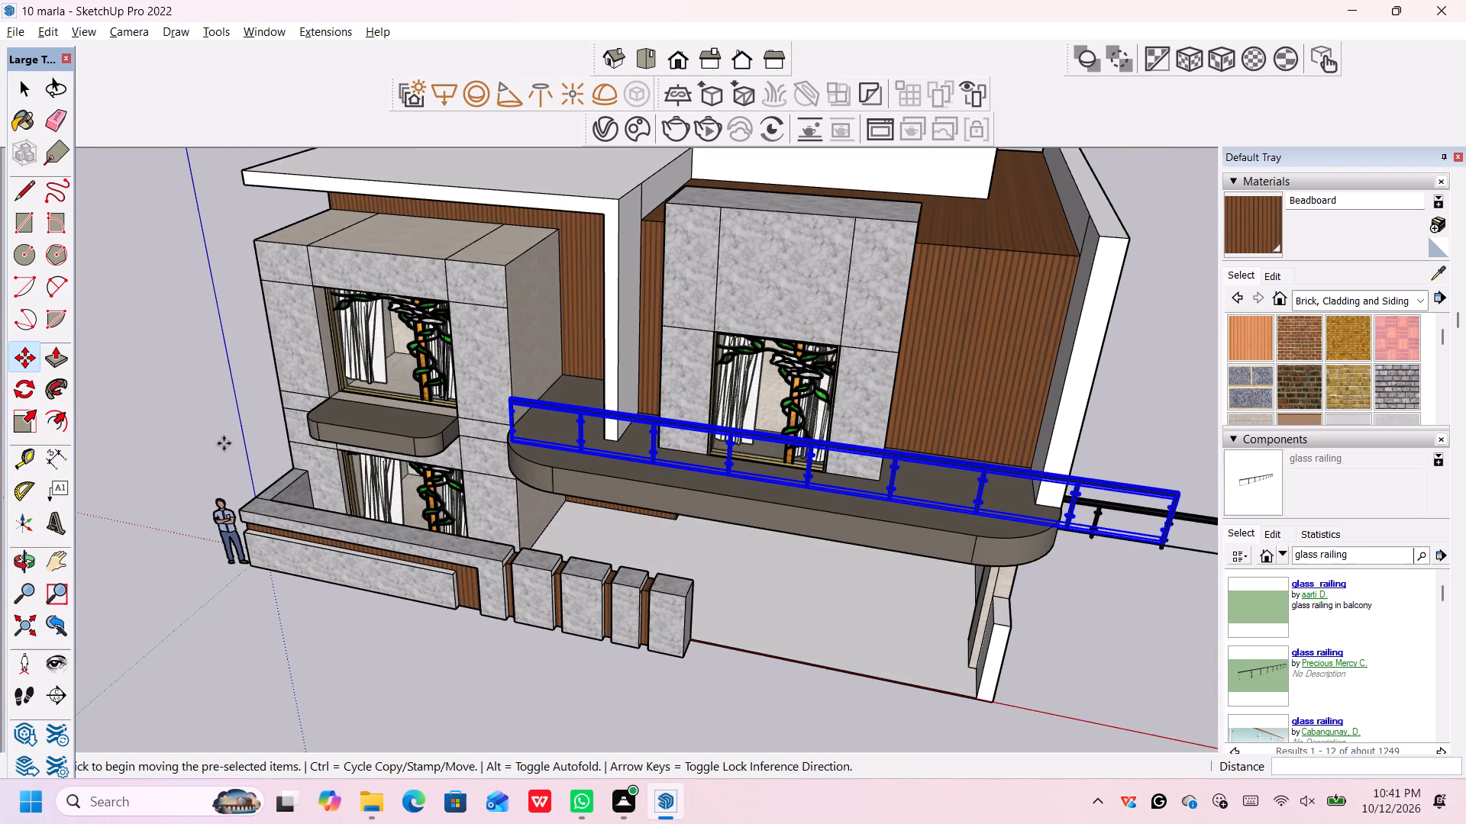
{"action": "left_click", "coordinate": [25, 425]}
{"action": "scroll", "coordinate": [1140, 519], "scroll_direction": "up", "scroll_amount": 2}
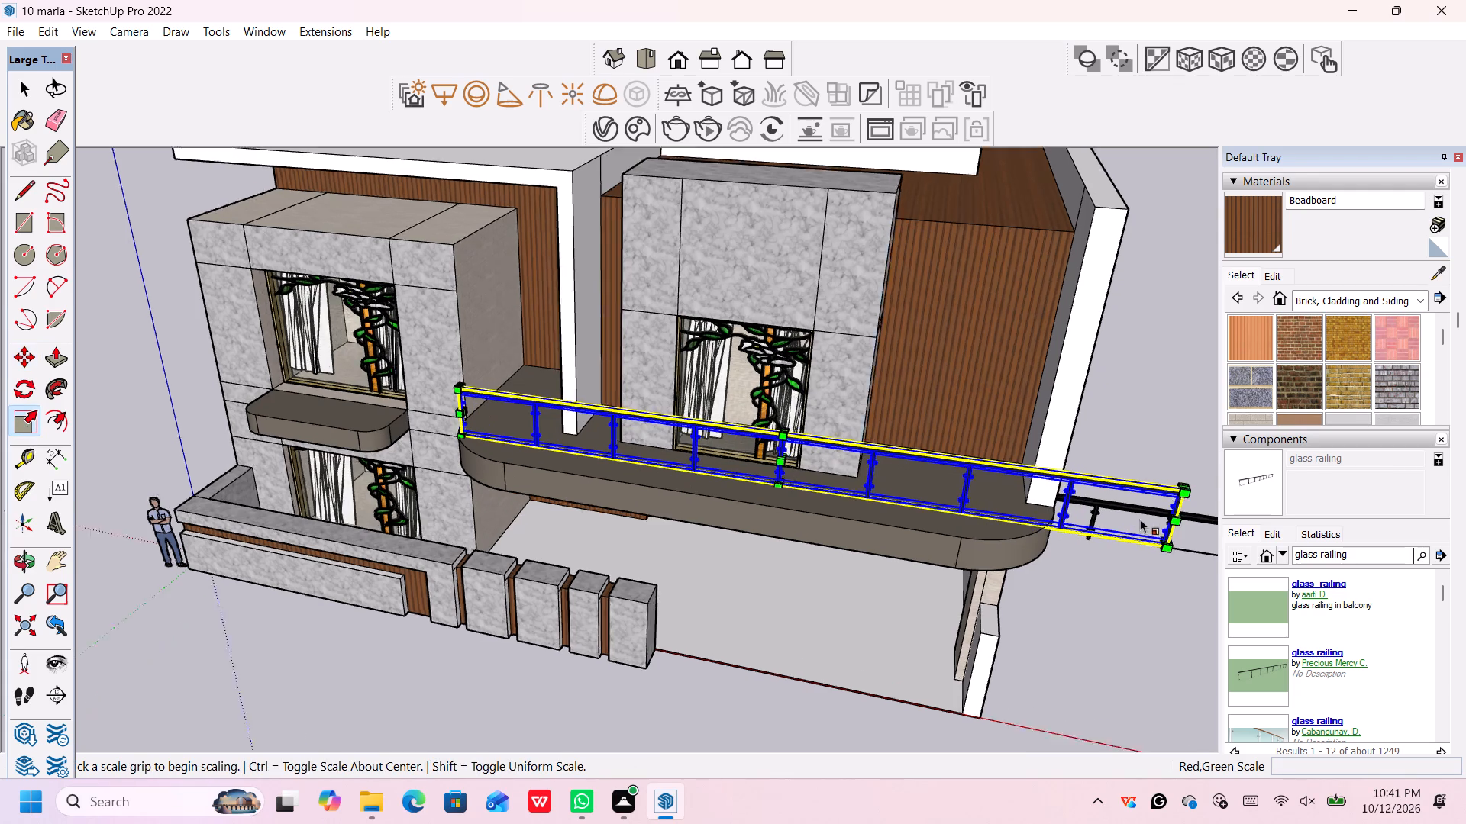
{"action": "scroll", "coordinate": [1140, 519], "scroll_direction": "up", "scroll_amount": 5}
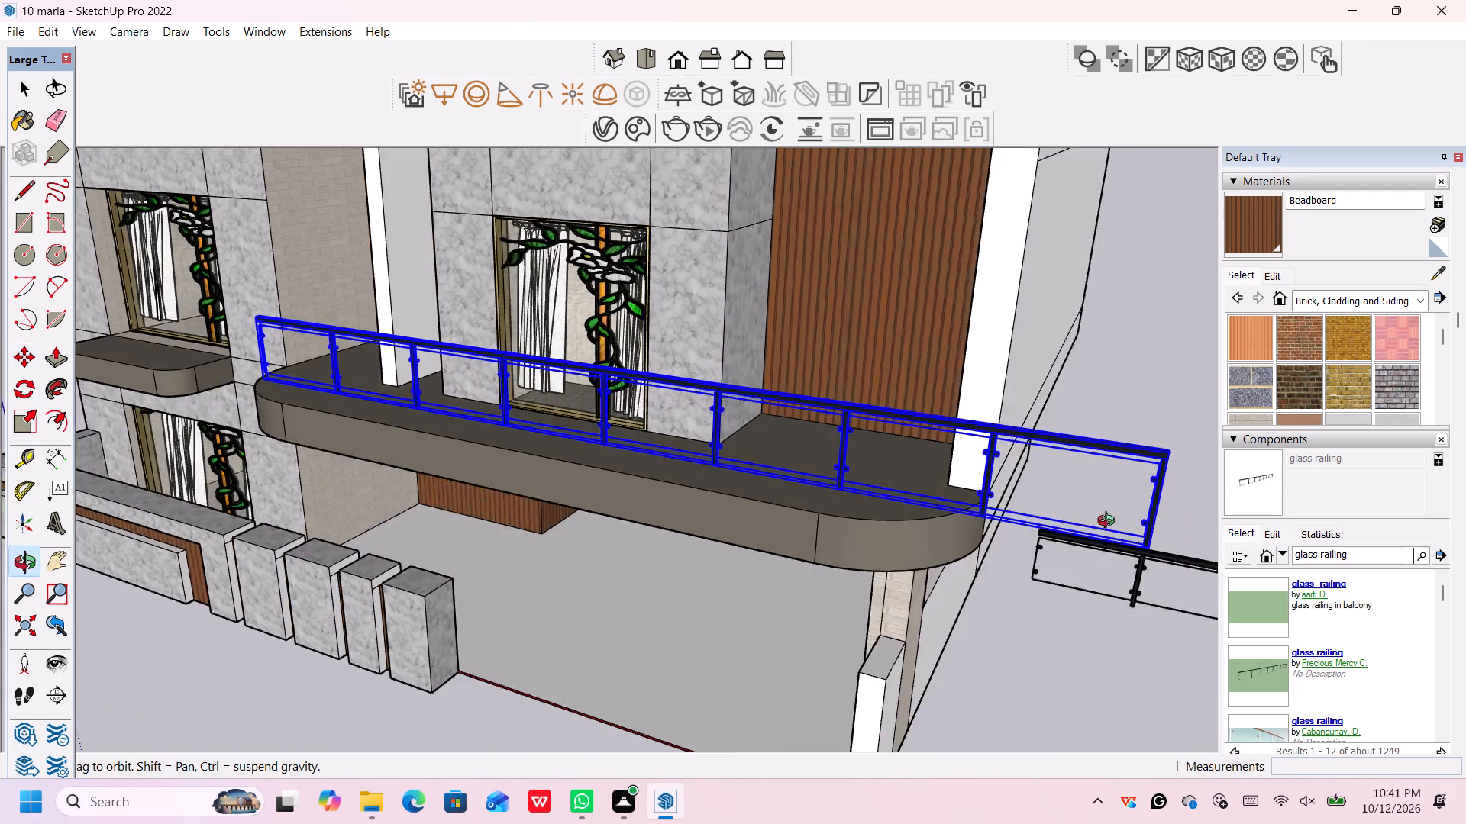
{"action": "scroll", "coordinate": [609, 512], "scroll_direction": "up", "scroll_amount": 6}
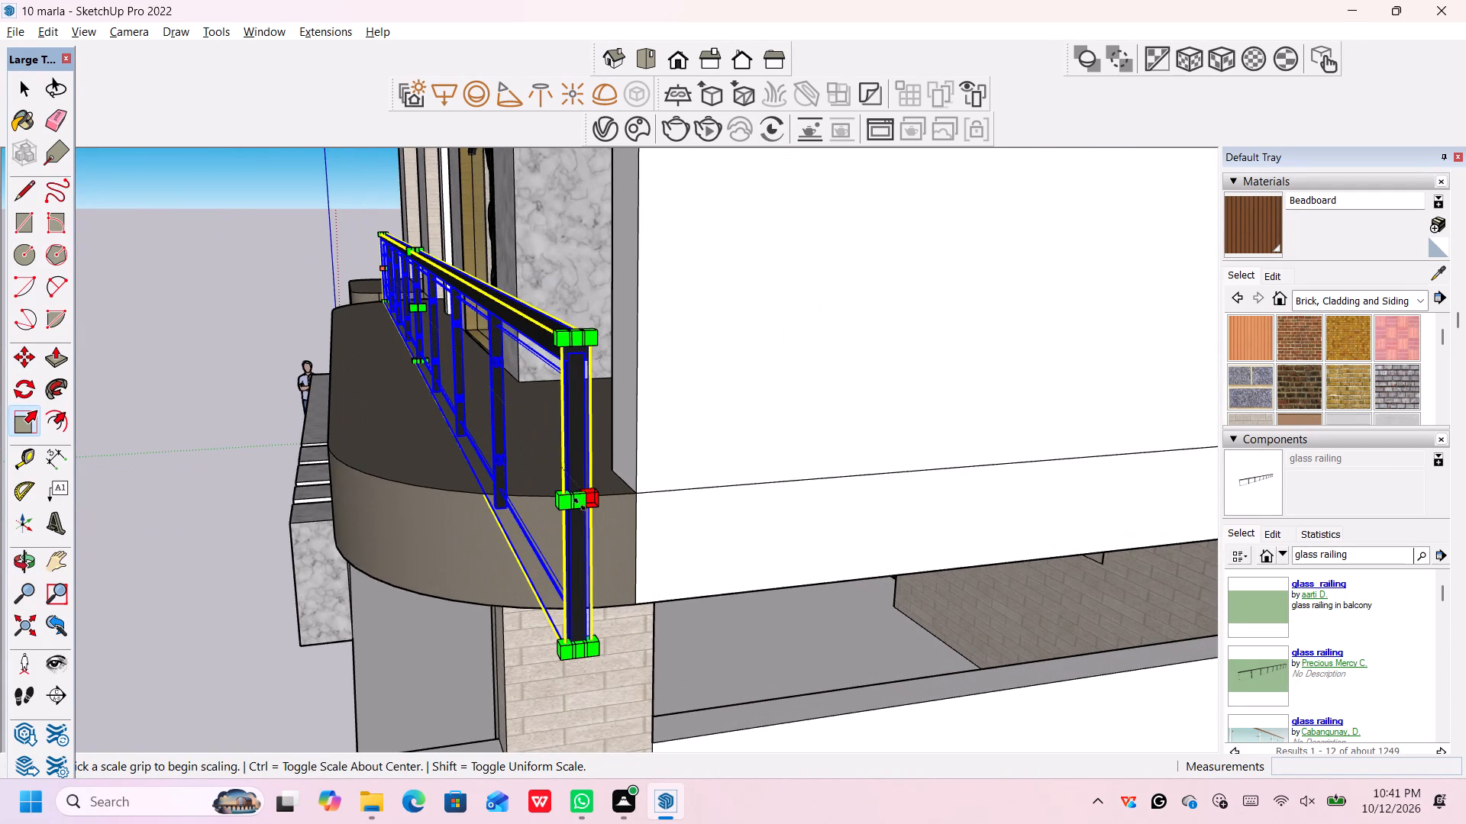
{"action": "left_click", "coordinate": [580, 503]}
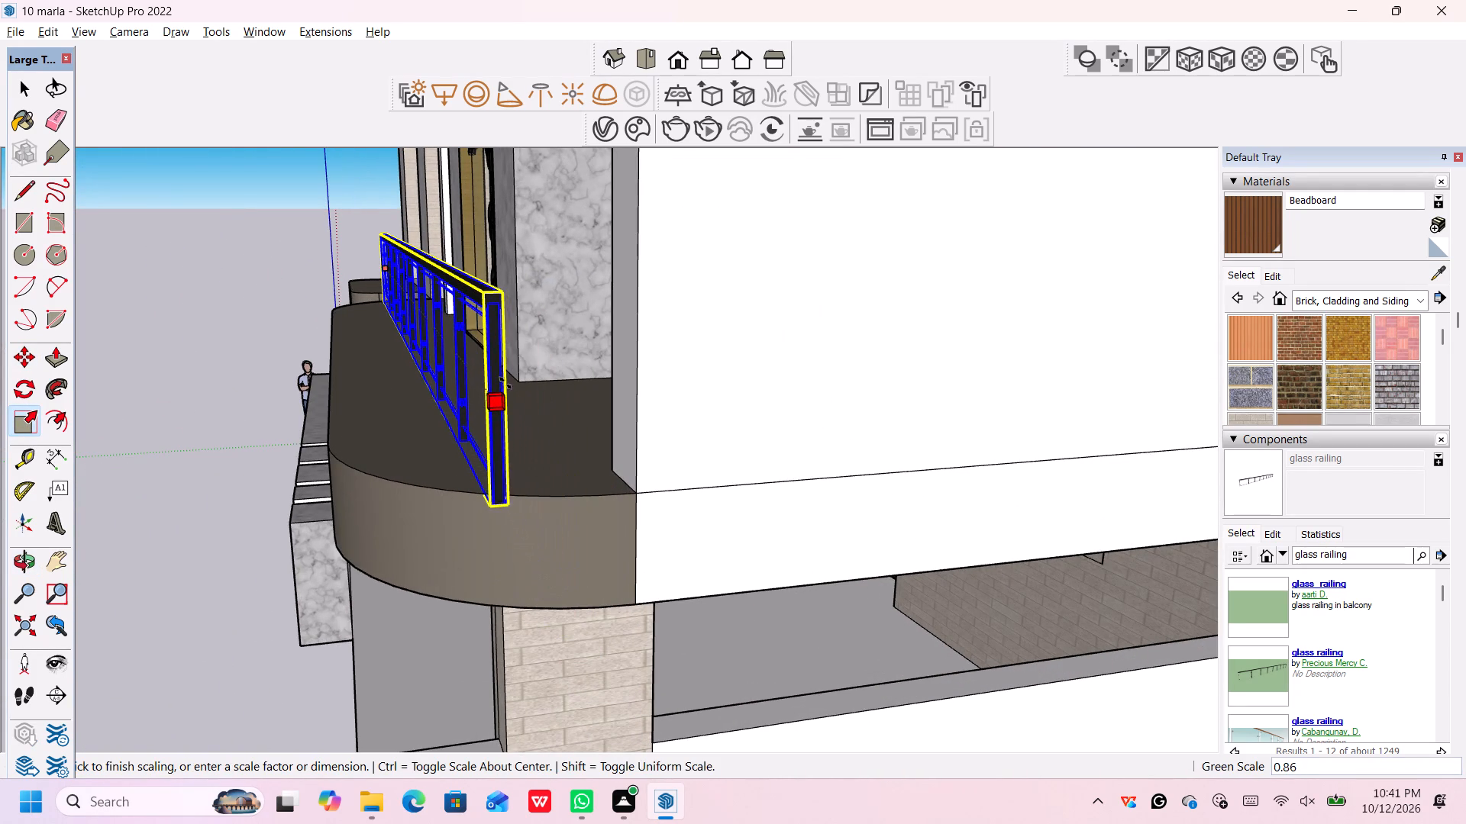
{"action": "left_click", "coordinate": [496, 376]}
{"action": "scroll", "coordinate": [541, 504], "scroll_direction": "down", "scroll_amount": 16}
{"action": "scroll", "coordinate": [229, 555], "scroll_direction": "down", "scroll_amount": 1}
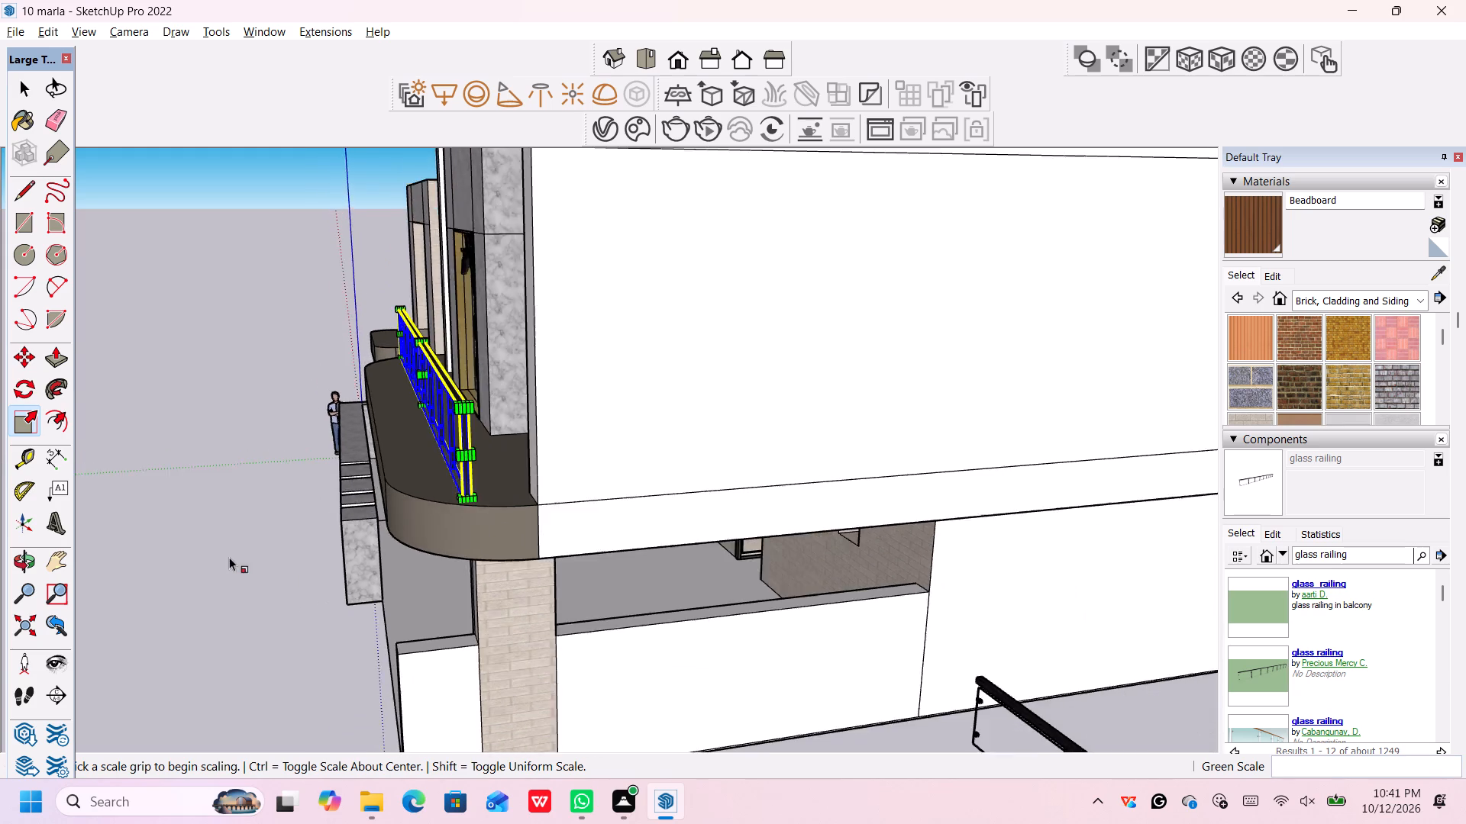
{"action": "scroll", "coordinate": [229, 557], "scroll_direction": "down", "scroll_amount": 1}
{"action": "middle_click_drag", "start_coordinate": [232, 560], "coordinate": [728, 512]}
{"action": "scroll", "coordinate": [618, 565], "scroll_direction": "down", "scroll_amount": 7}
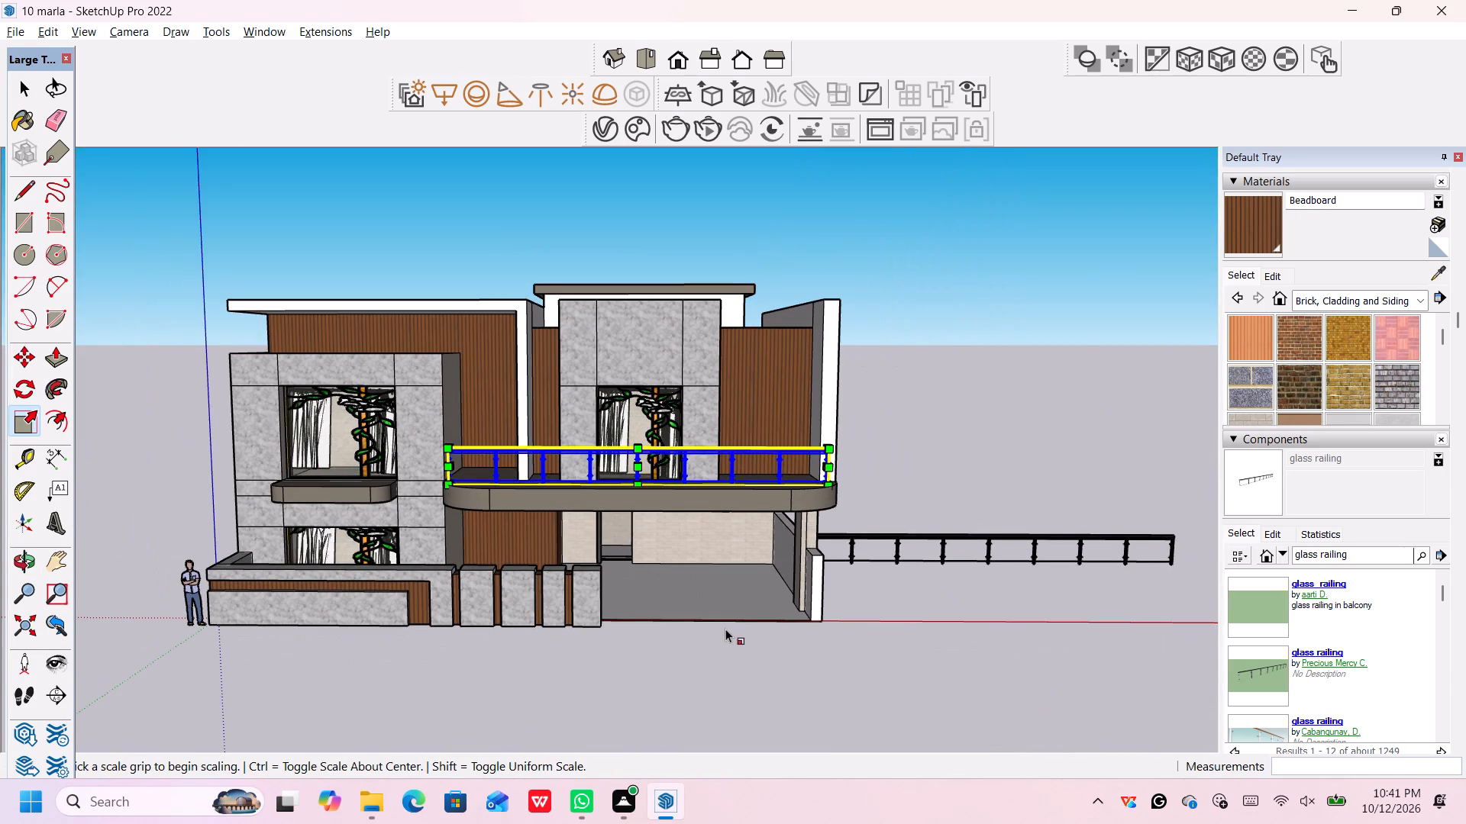
{"action": "middle_click_drag", "start_coordinate": [726, 632], "coordinate": [742, 653]}
{"action": "key", "text": "space"}
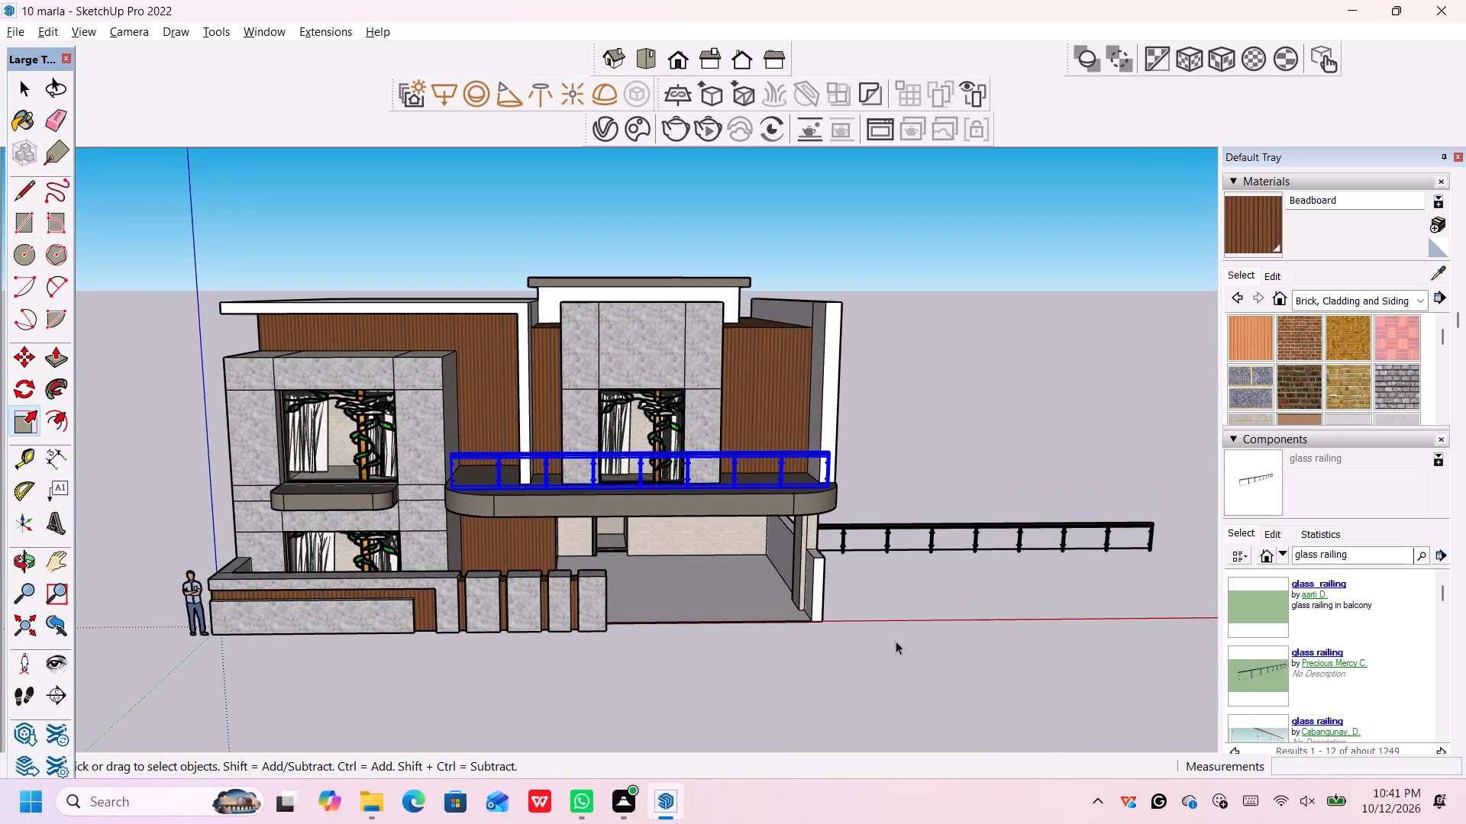
Delete the original glass railing standing on the open ground beside the house.
{"action": "key", "text": "space"}
{"action": "left_click", "coordinate": [908, 587]}
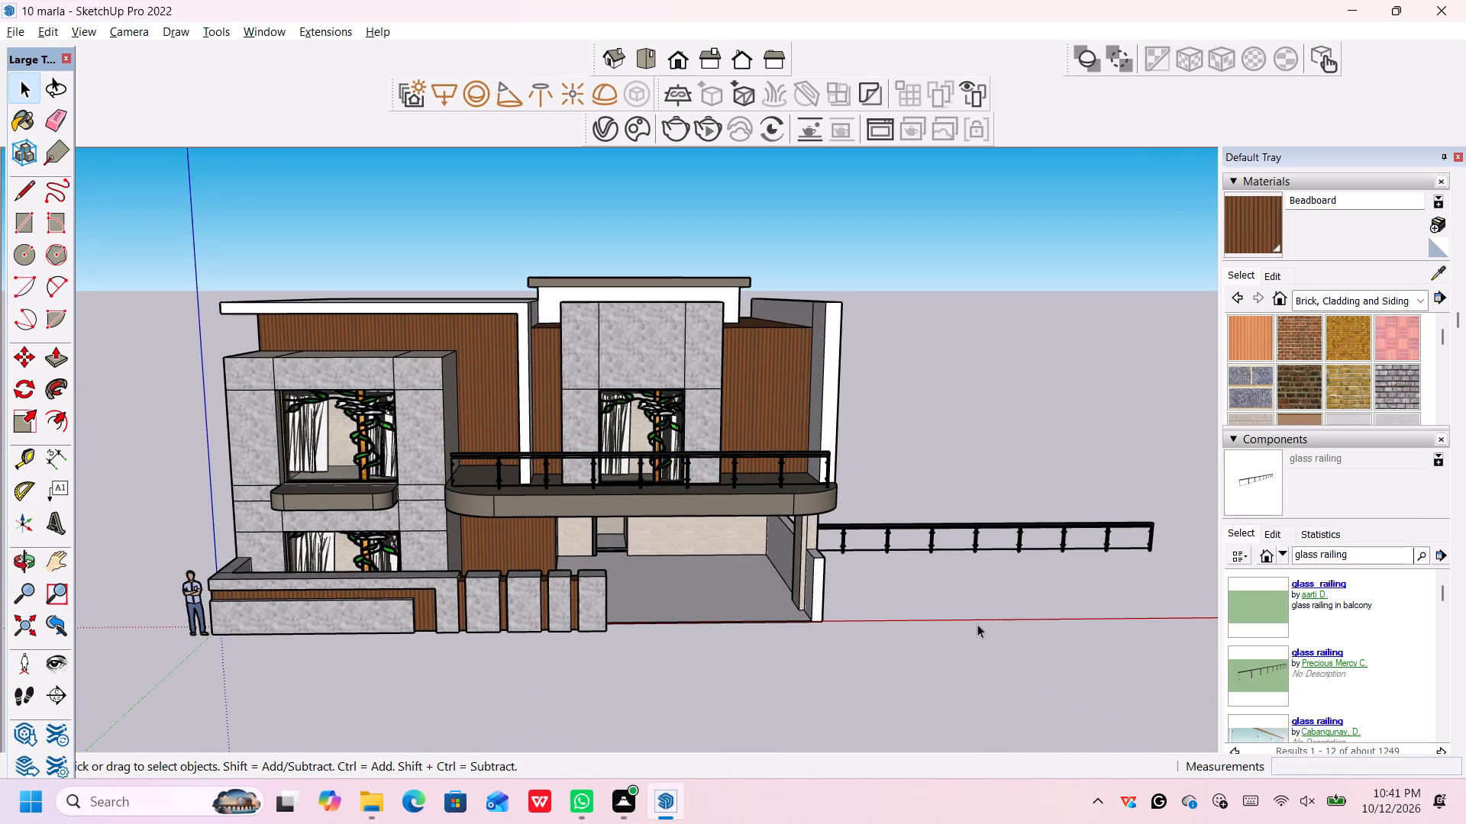
{"action": "left_click_drag", "start_coordinate": [1079, 484], "coordinate": [1005, 607]}
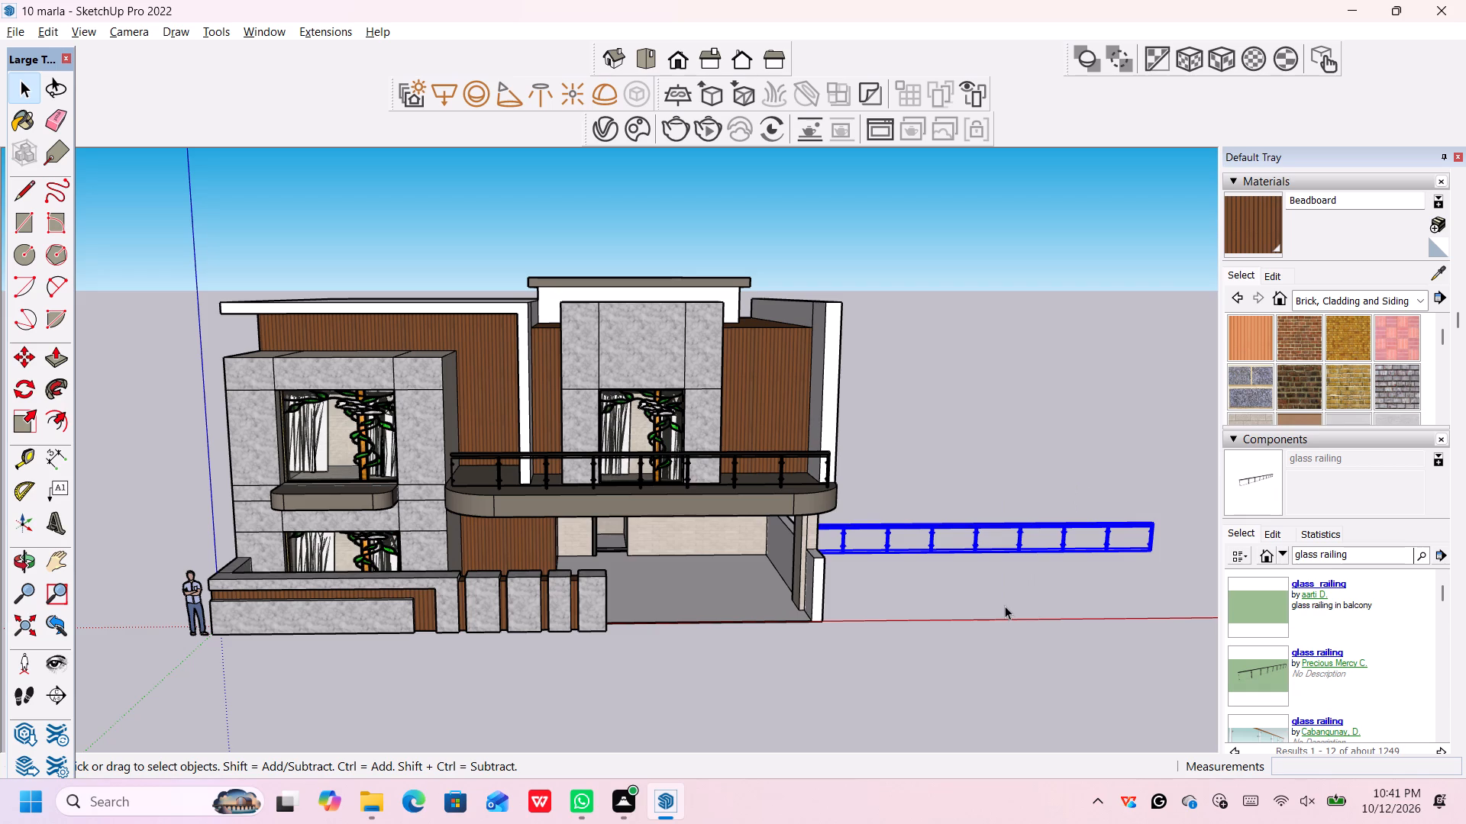
{"action": "key", "text": "Delete"}
Insert the single glass railing panel with round fittings at the outer end of the small balcony slab below the upper window.
{"action": "middle_click_drag", "start_coordinate": [324, 495], "coordinate": [395, 488]}
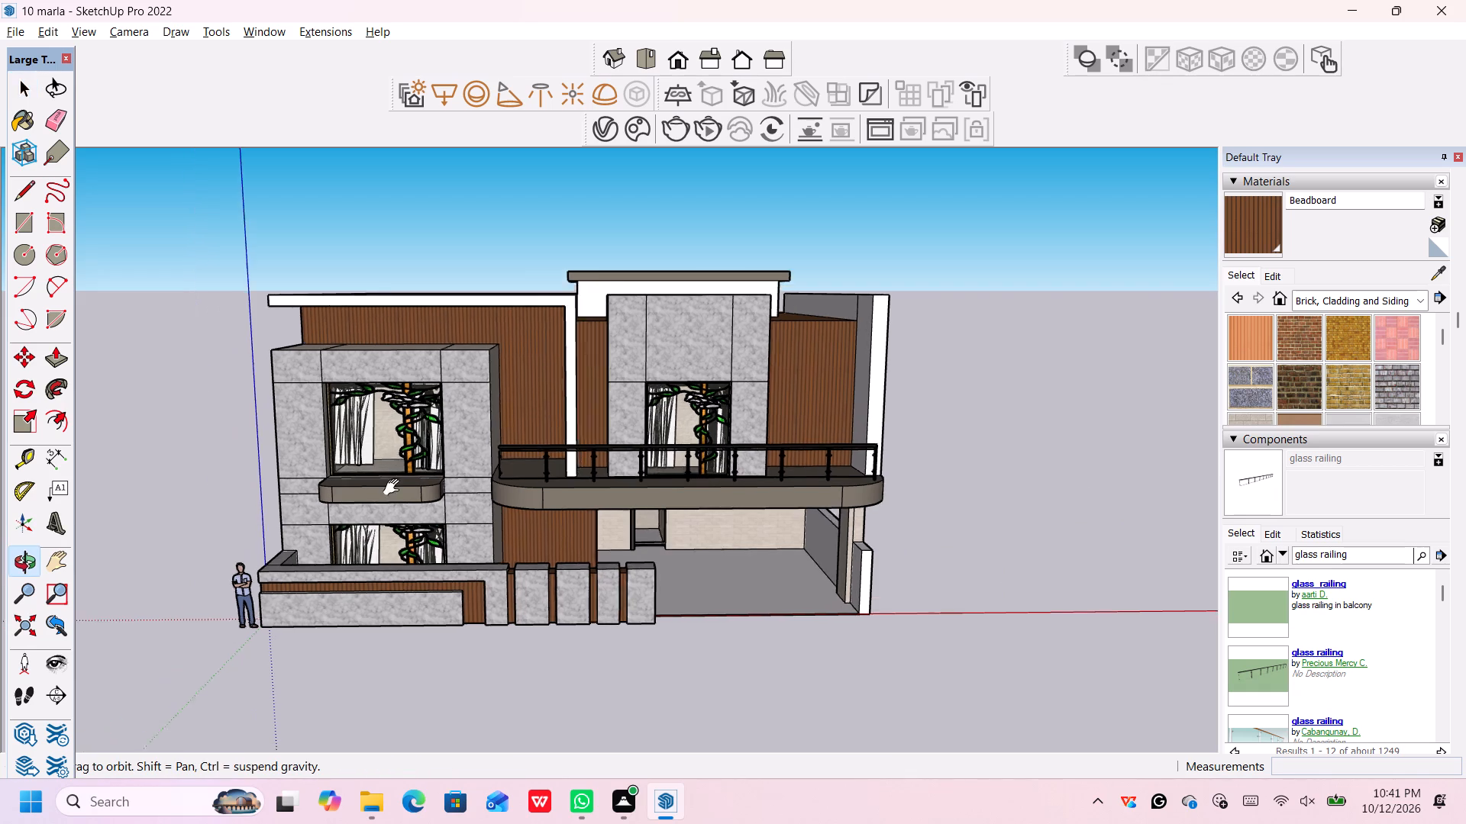
{"action": "middle_click_drag", "start_coordinate": [395, 488], "coordinate": [593, 520]}
{"action": "scroll", "coordinate": [535, 571], "scroll_direction": "up", "scroll_amount": 4}
{"action": "middle_click_drag", "start_coordinate": [638, 529], "coordinate": [638, 537]}
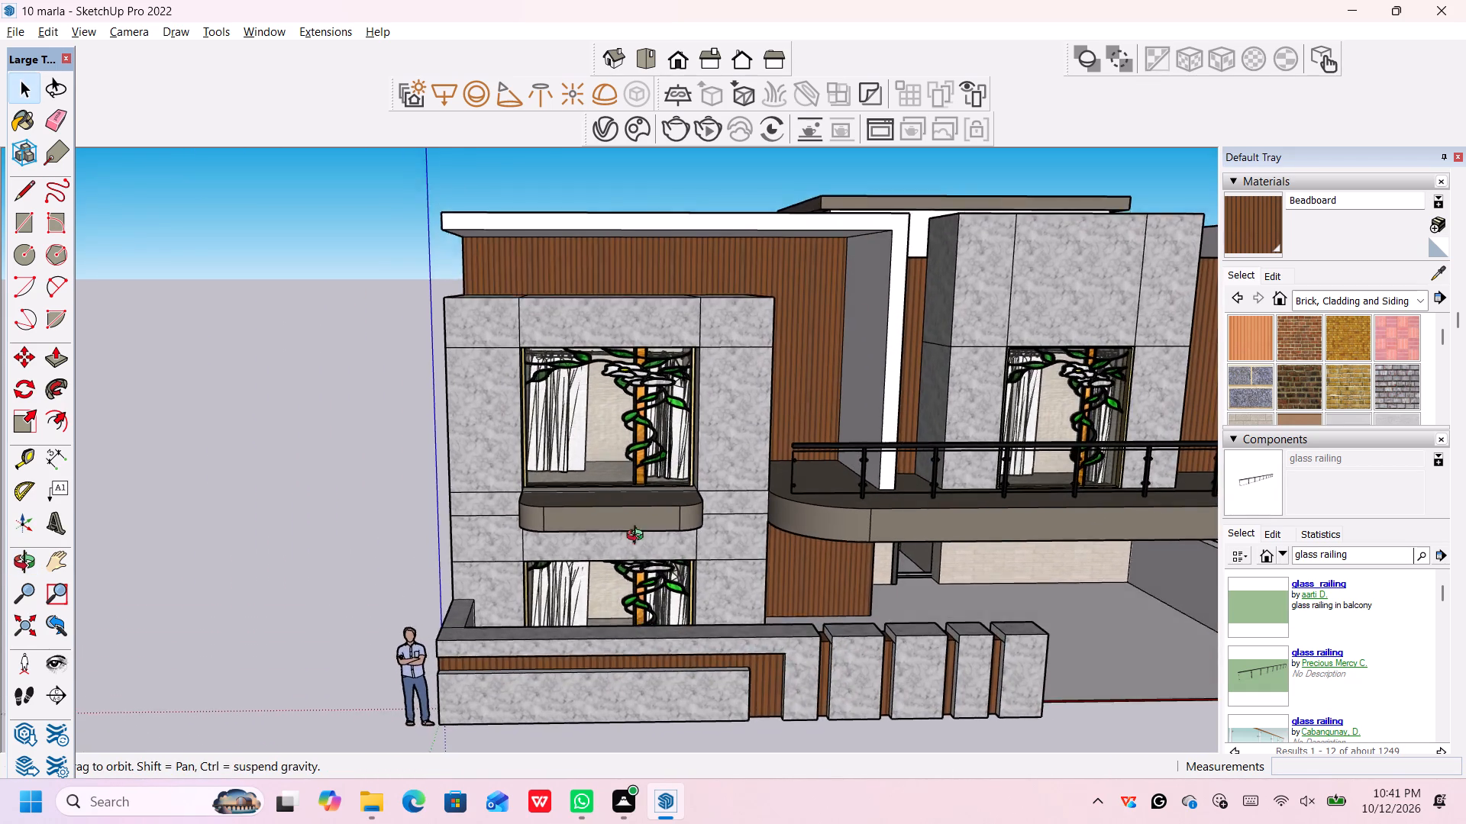
{"action": "middle_click_drag", "start_coordinate": [638, 537], "coordinate": [651, 621]}
{"action": "middle_click_drag", "start_coordinate": [889, 515], "coordinate": [896, 565]}
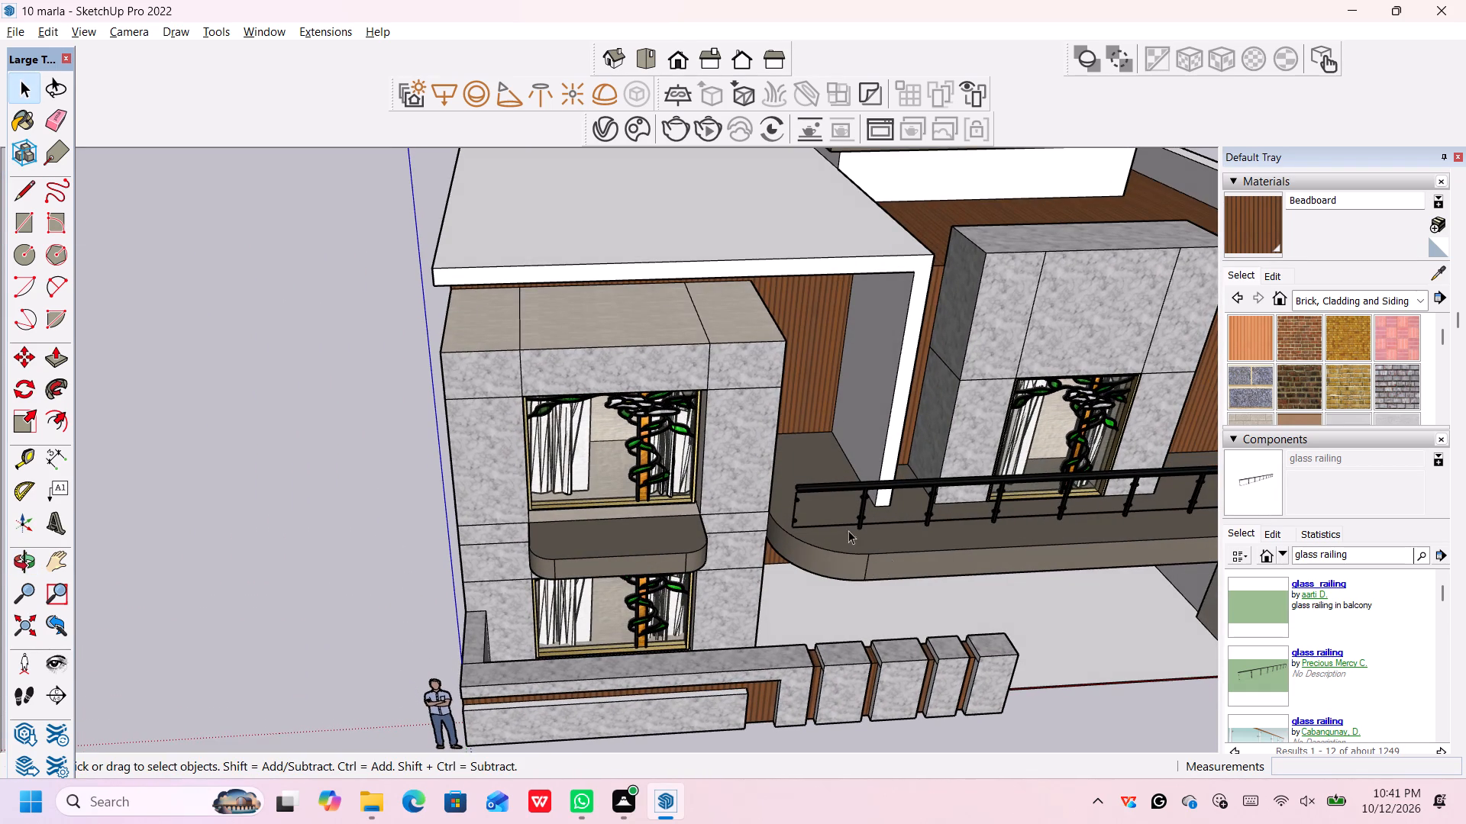
{"action": "scroll", "coordinate": [1261, 671], "scroll_direction": "down", "scroll_amount": 4}
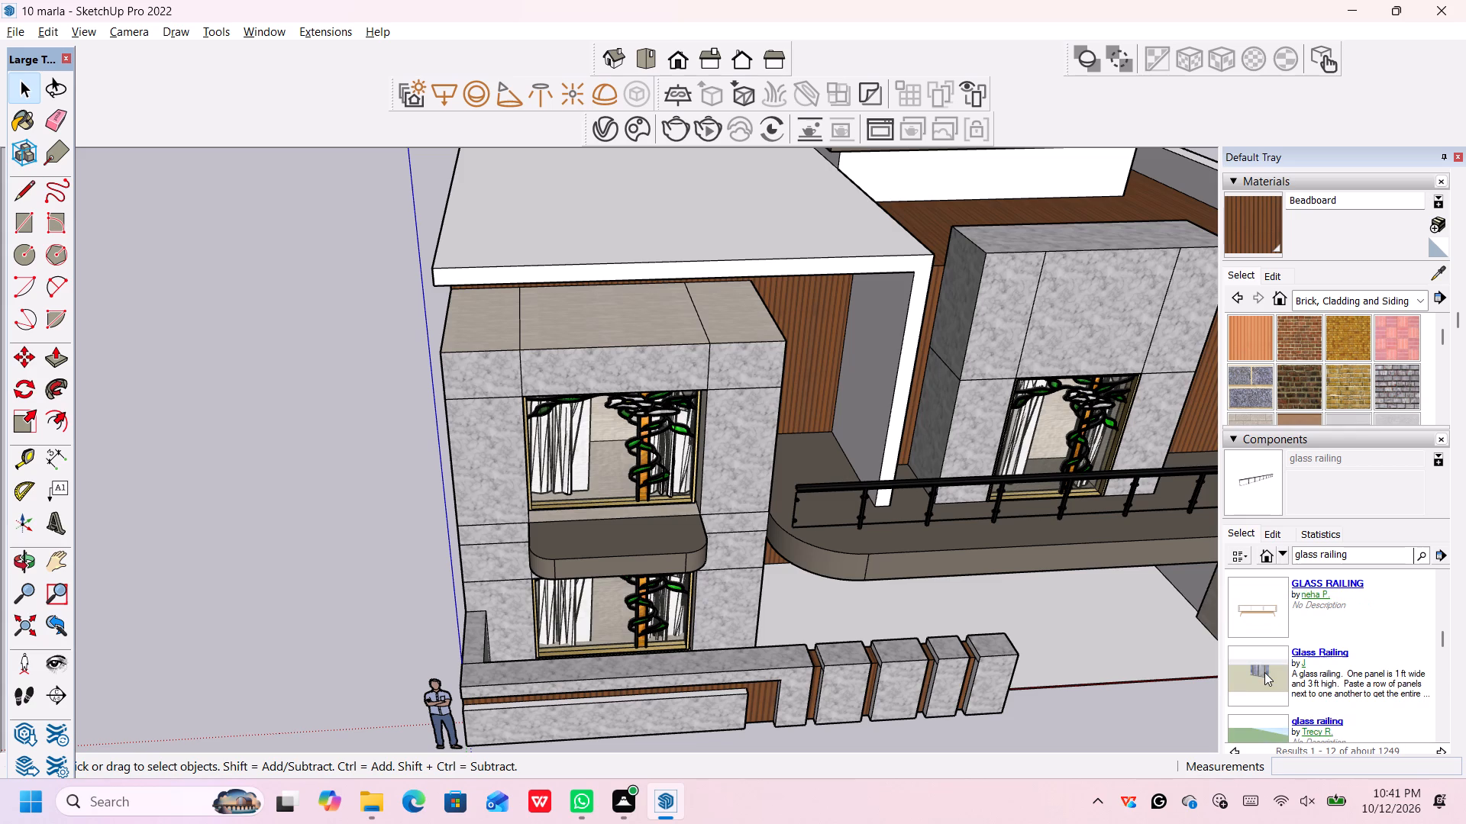
{"action": "scroll", "coordinate": [1264, 678], "scroll_direction": "down", "scroll_amount": 3}
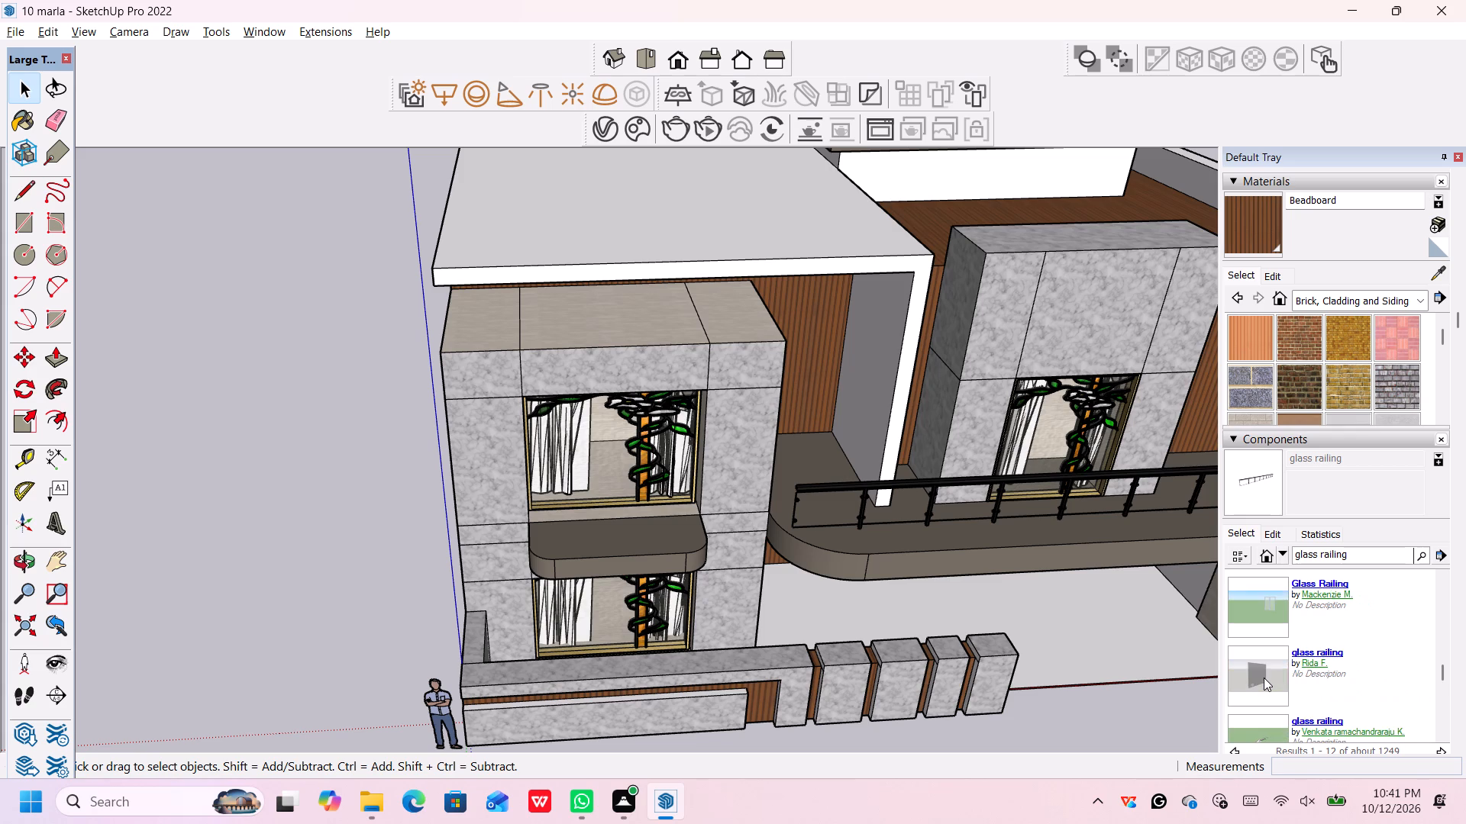
{"action": "scroll", "coordinate": [1264, 678], "scroll_direction": "down", "scroll_amount": 2}
{"action": "scroll", "coordinate": [1264, 676], "scroll_direction": "up", "scroll_amount": 2}
{"action": "left_click", "coordinate": [1264, 675]}
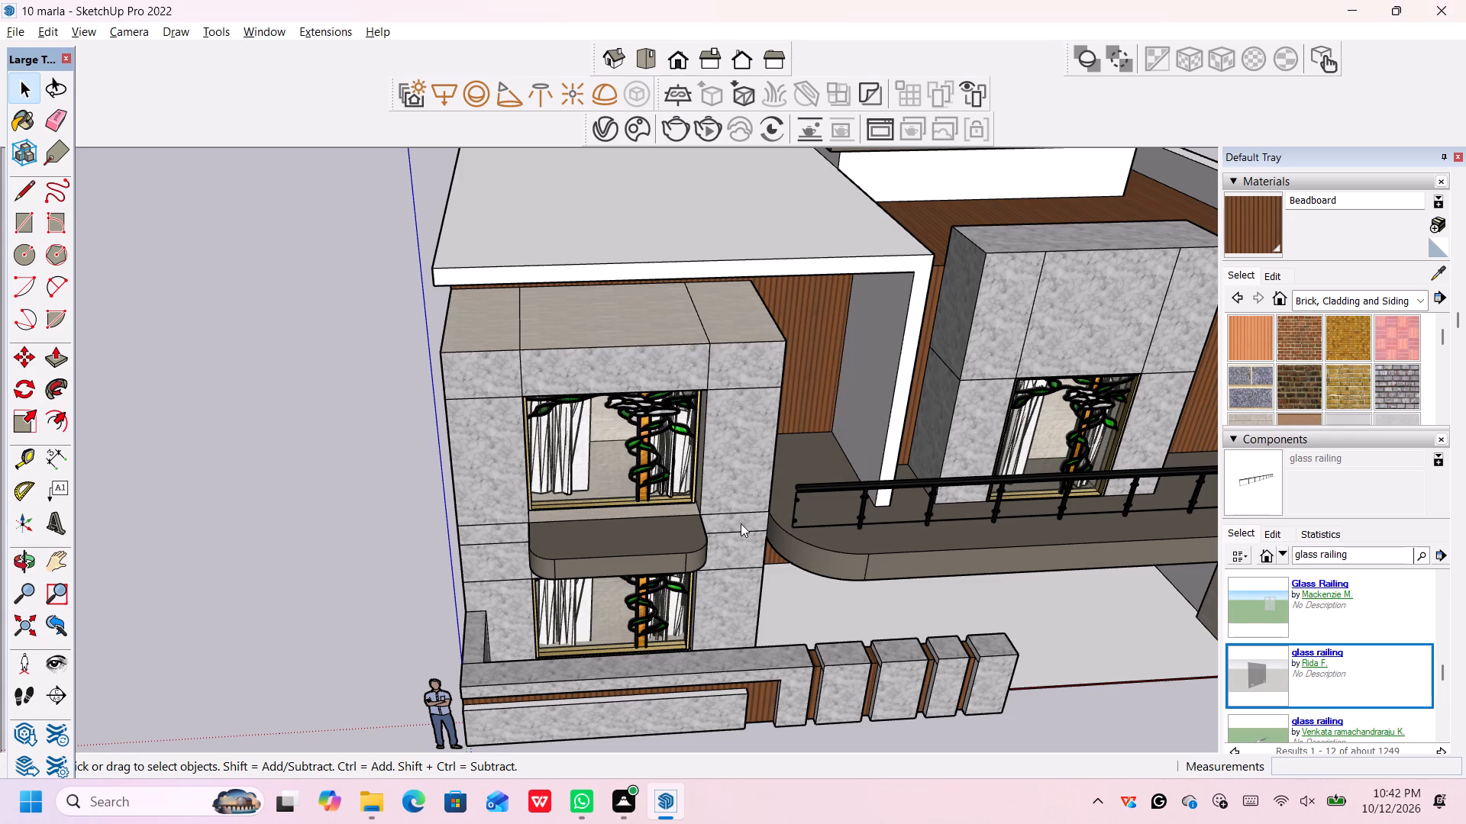
{"action": "left_click", "coordinate": [885, 471]}
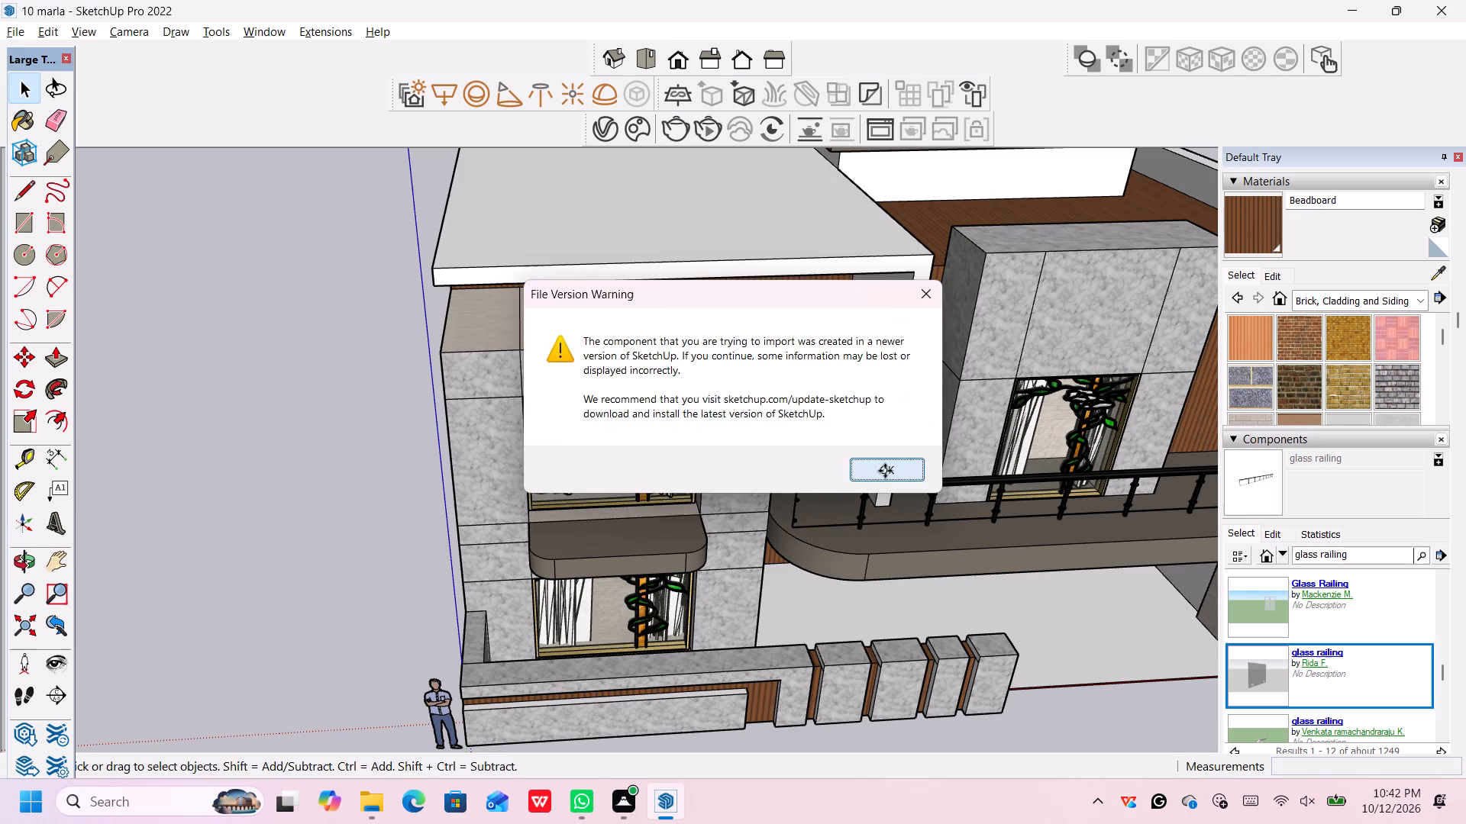
{"action": "scroll", "coordinate": [532, 538], "scroll_direction": "up", "scroll_amount": 2}
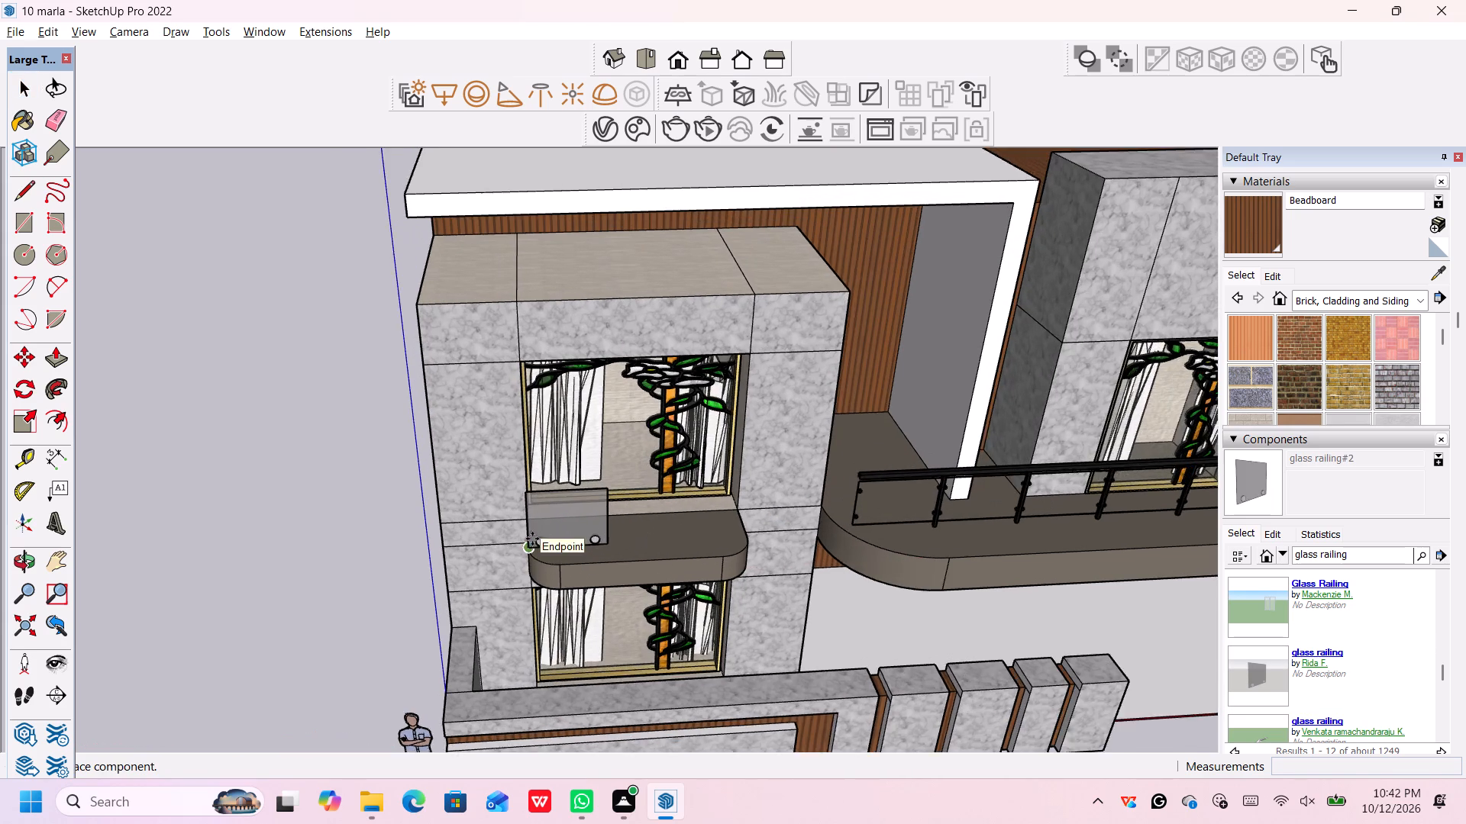
{"action": "scroll", "coordinate": [532, 539], "scroll_direction": "up", "scroll_amount": 3}
{"action": "left_click", "coordinate": [531, 548]}
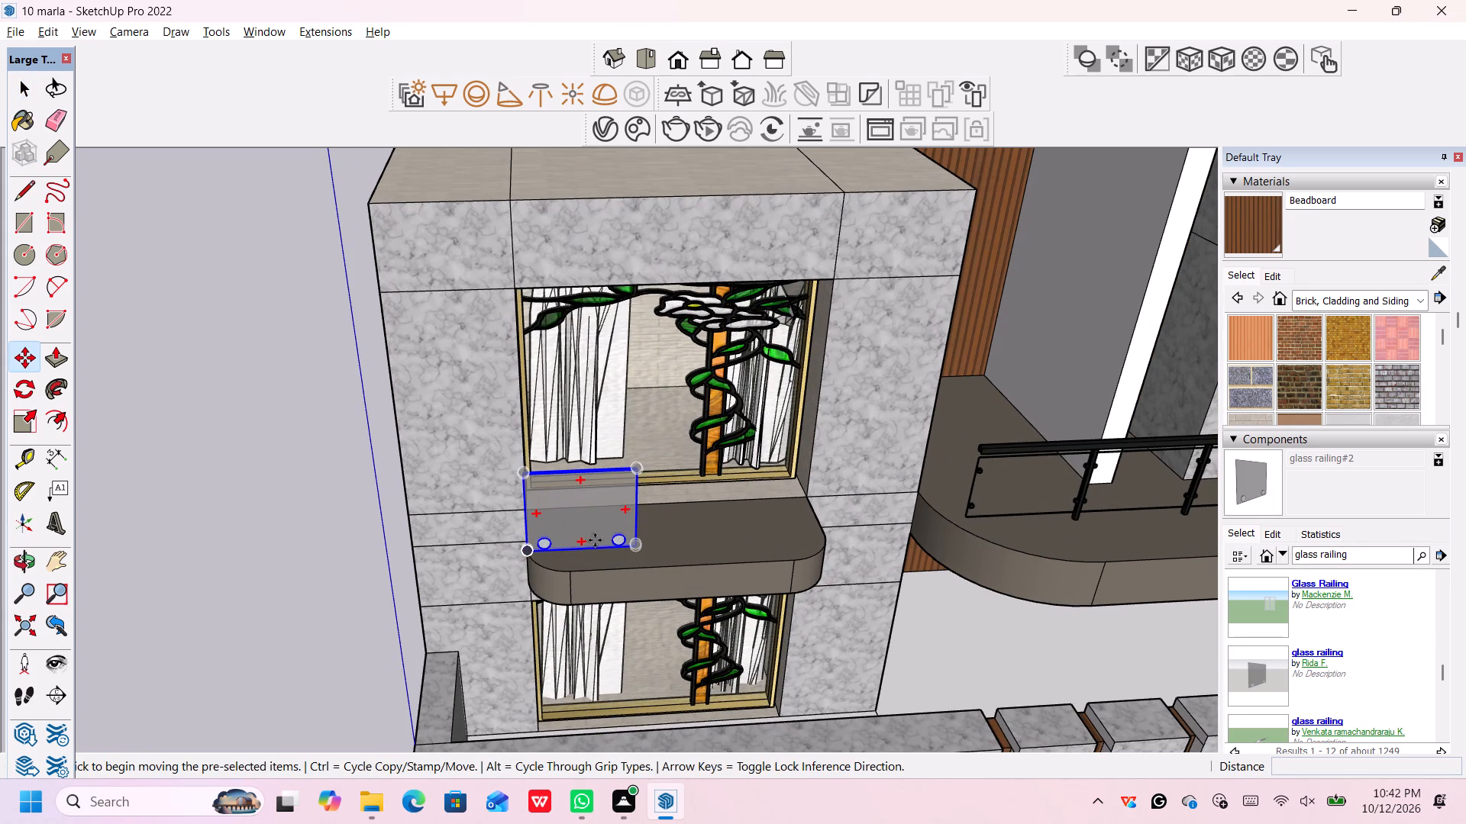
Scale the glass panel's length by about 2.72 so it spans the front of the small balcony.
{"action": "left_click", "coordinate": [23, 419]}
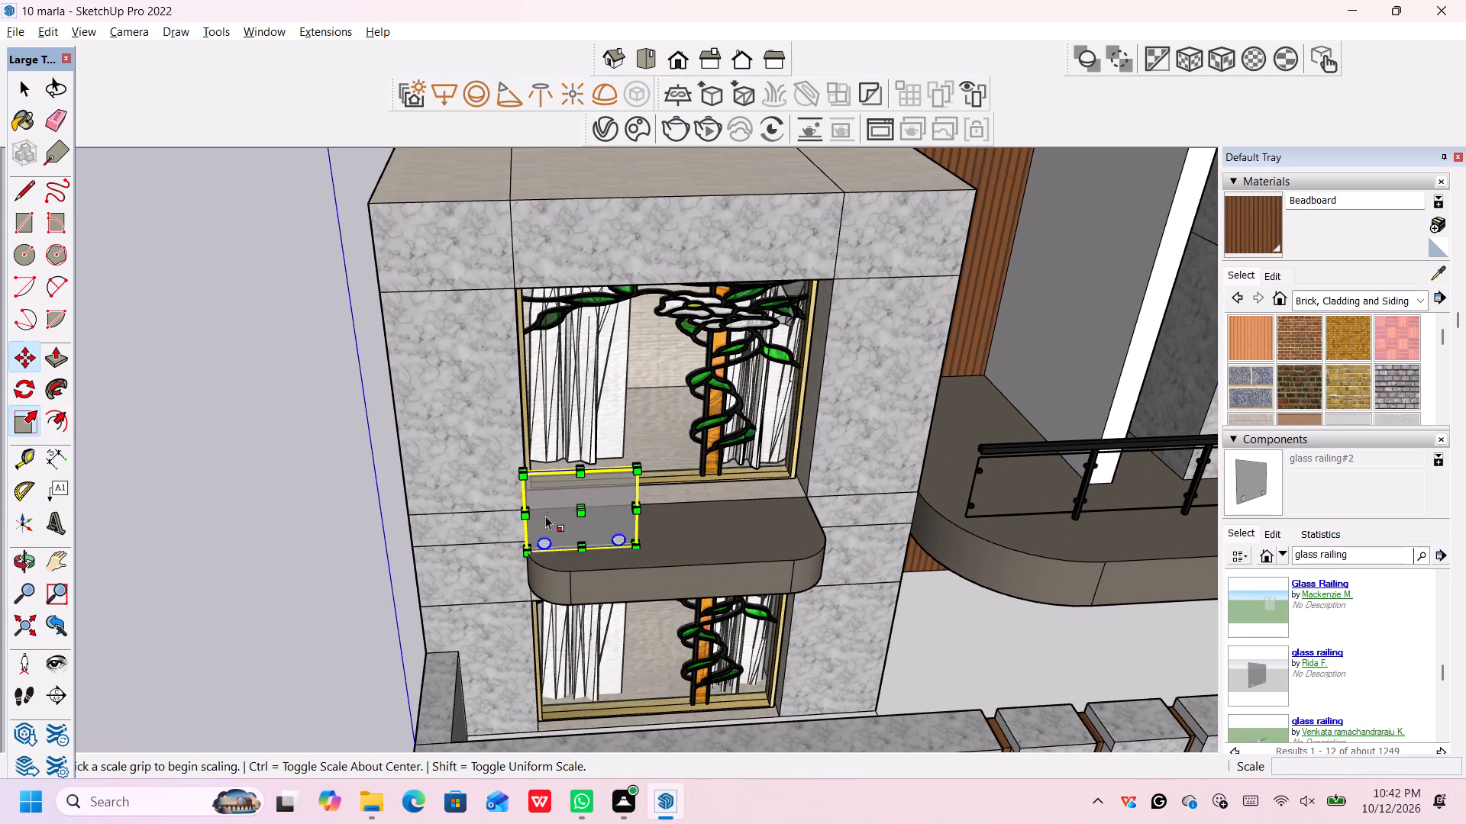
{"action": "middle_click_drag", "start_coordinate": [672, 530], "coordinate": [357, 520]}
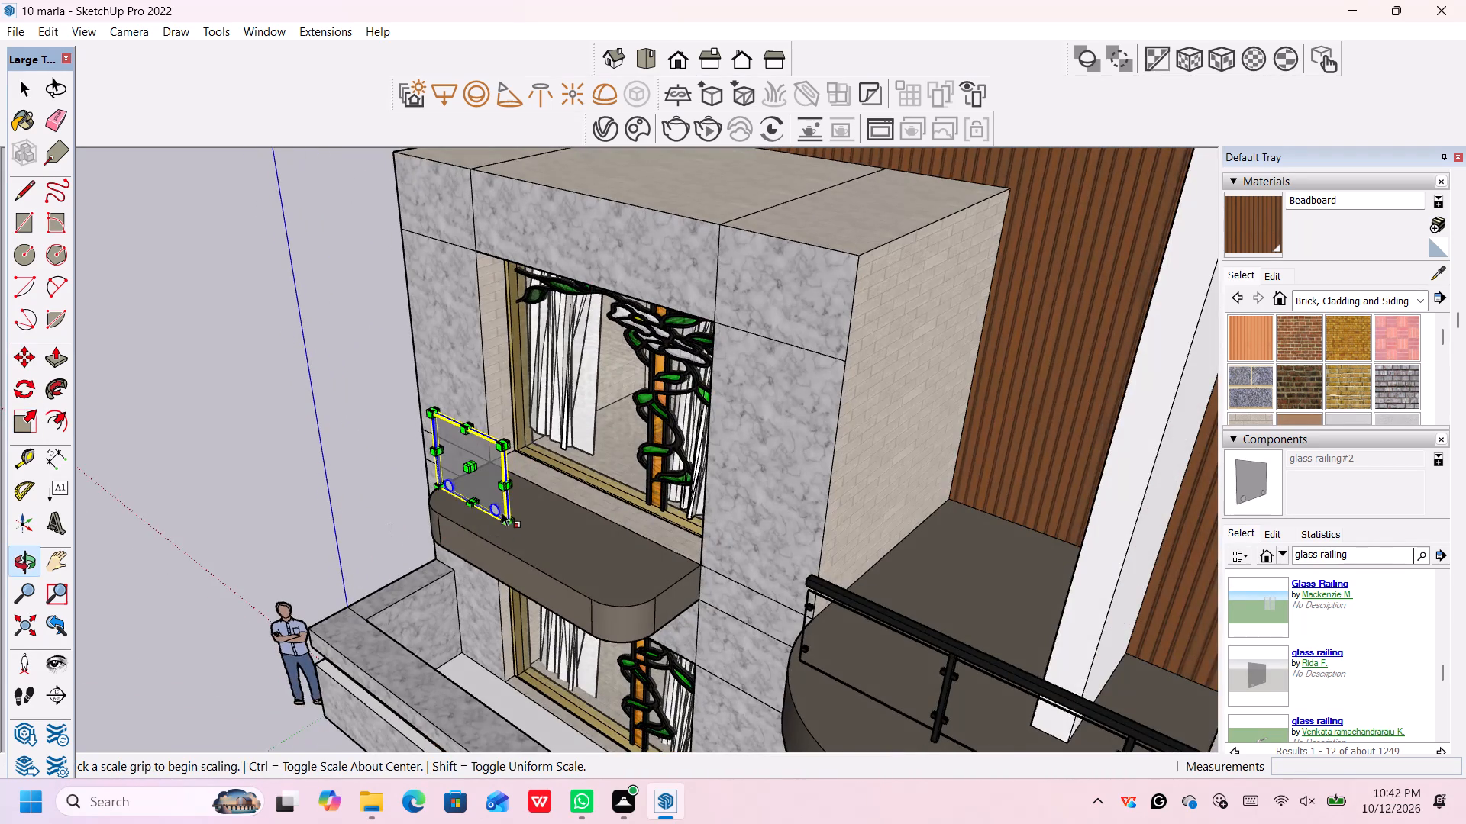
{"action": "scroll", "coordinate": [506, 498], "scroll_direction": "up", "scroll_amount": 11}
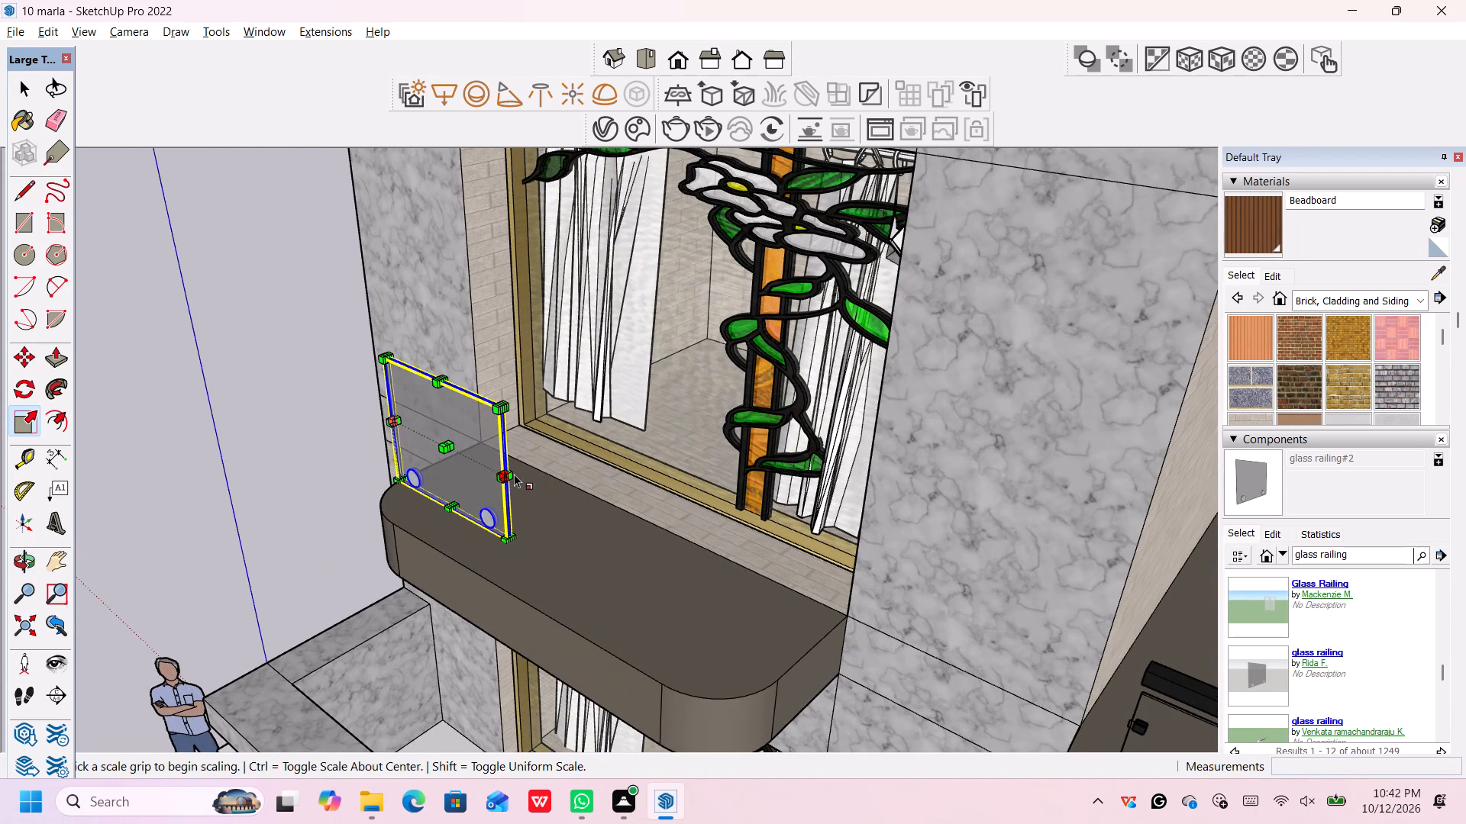
{"action": "scroll", "coordinate": [518, 475], "scroll_direction": "up", "scroll_amount": 1}
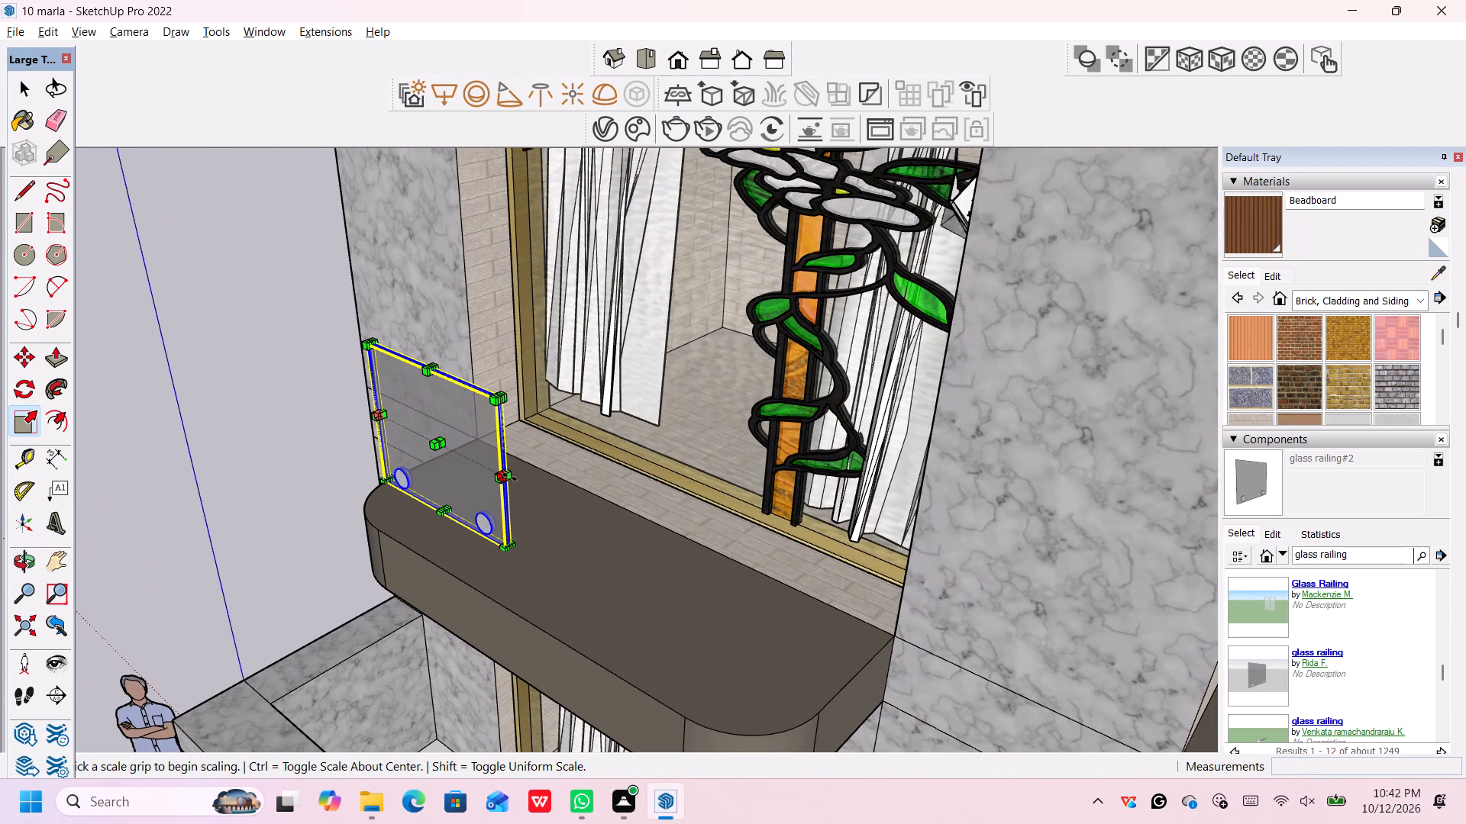
{"action": "left_click", "coordinate": [510, 477]}
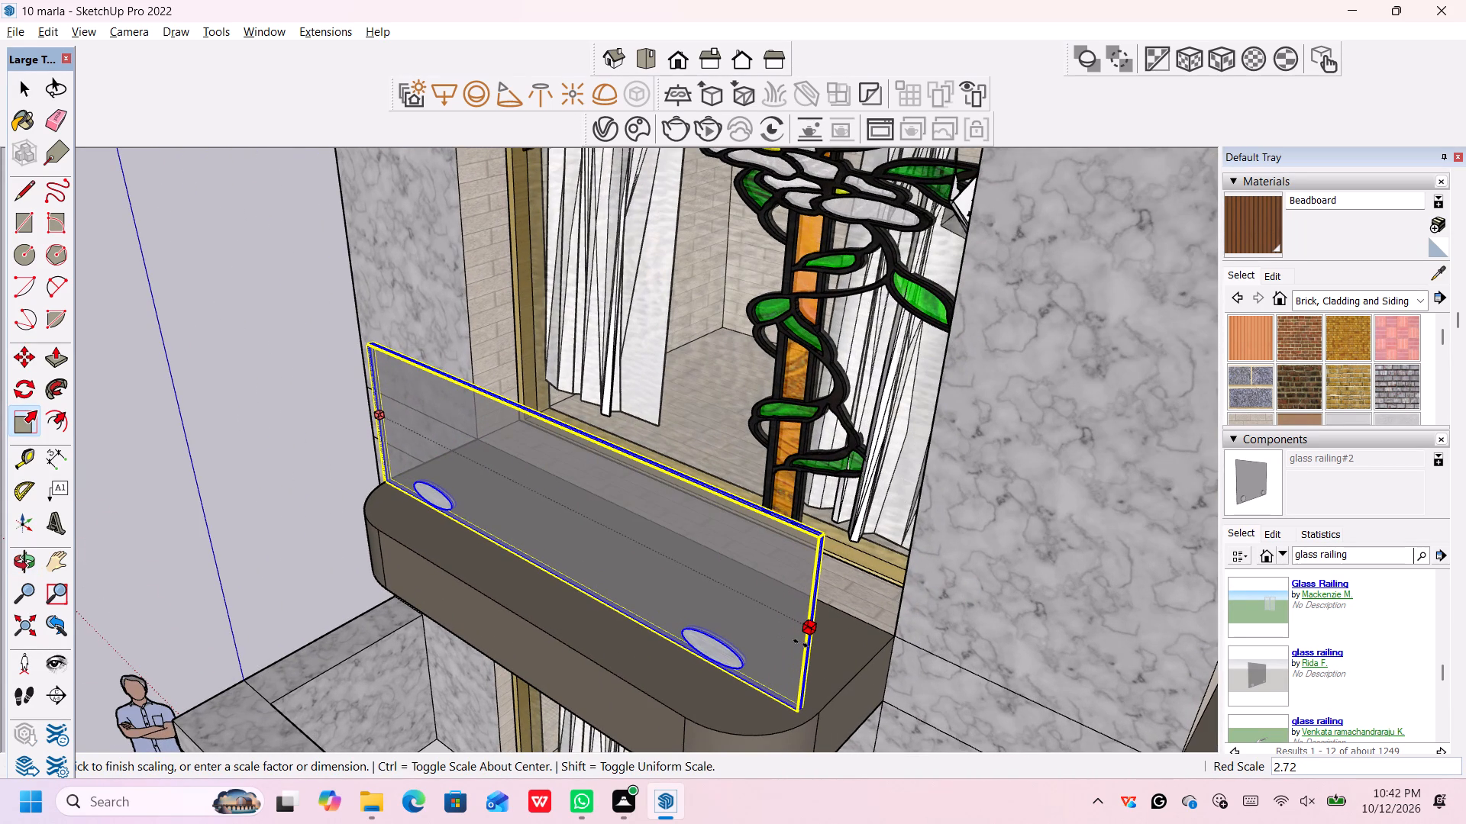
{"action": "left_click", "coordinate": [802, 643]}
{"action": "scroll", "coordinate": [790, 619], "scroll_direction": "down", "scroll_amount": 7}
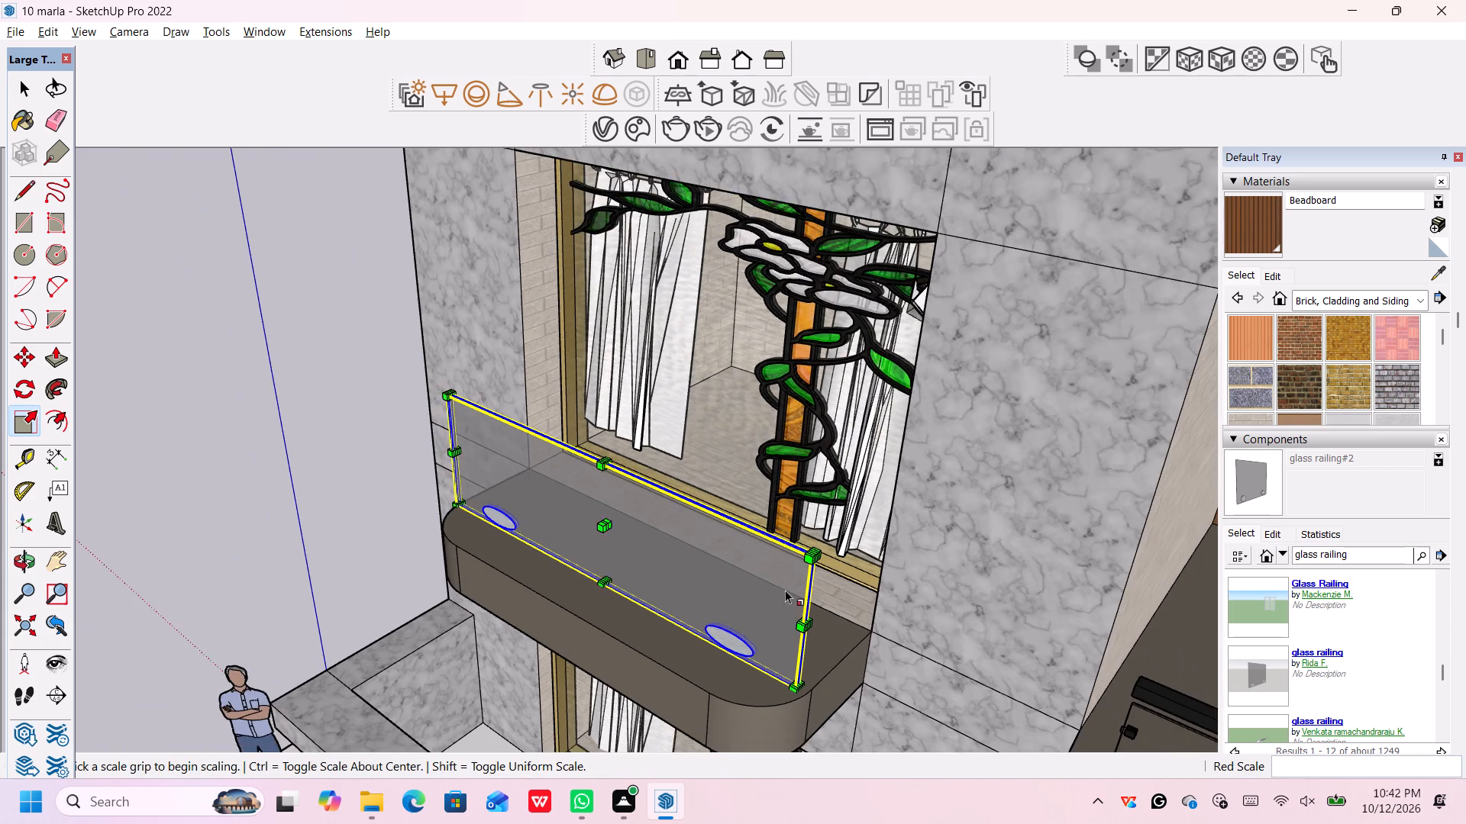
{"action": "scroll", "coordinate": [785, 590], "scroll_direction": "down", "scroll_amount": 16}
{"action": "middle_click_drag", "start_coordinate": [412, 580], "coordinate": [505, 502]}
{"action": "key", "text": "space"}
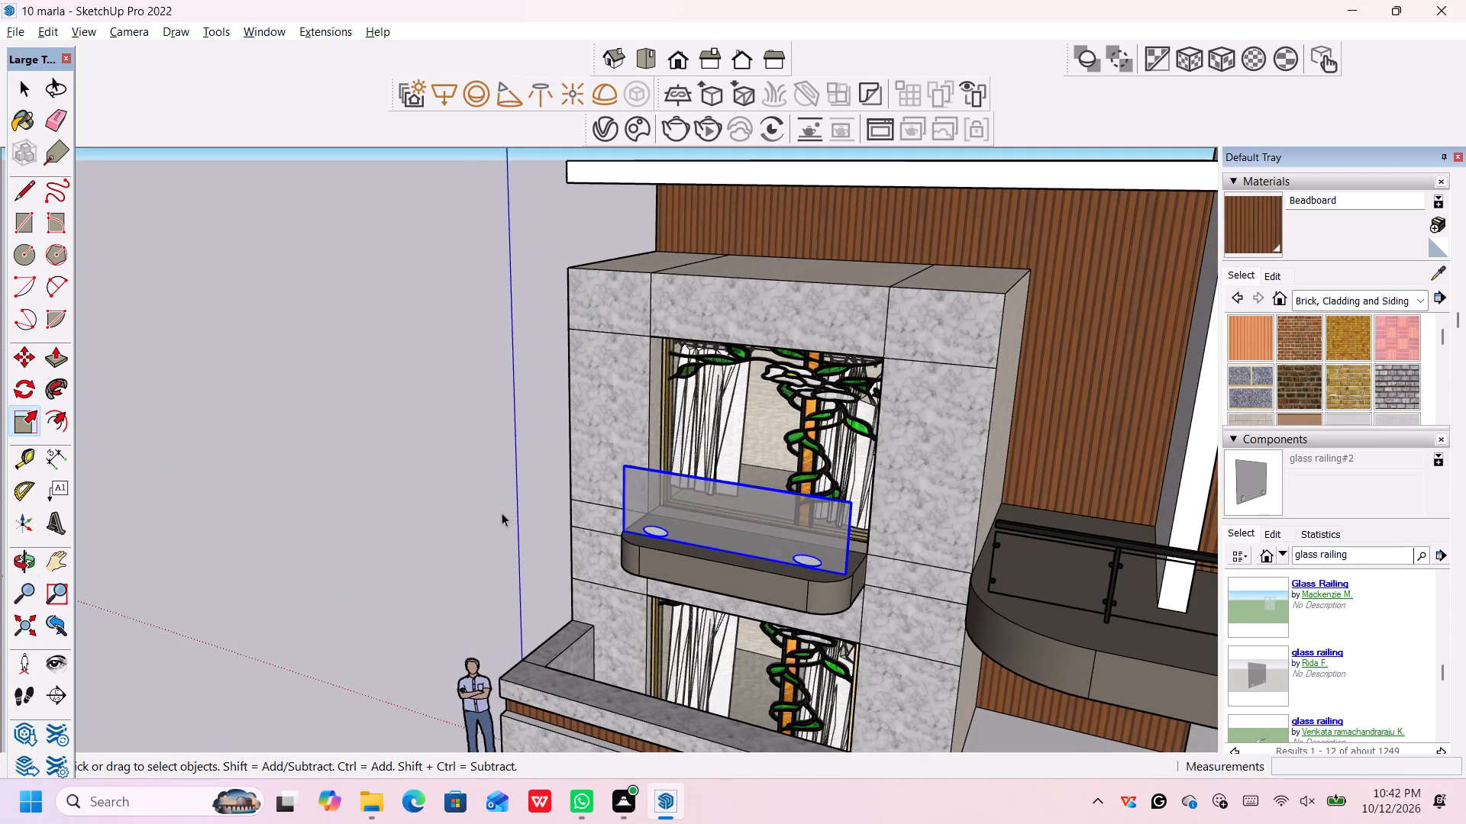
Delete the black-framed glass railing from the long curved balcony on the front facade.
{"action": "left_click", "coordinate": [464, 536]}
{"action": "scroll", "coordinate": [470, 549], "scroll_direction": "down", "scroll_amount": 20}
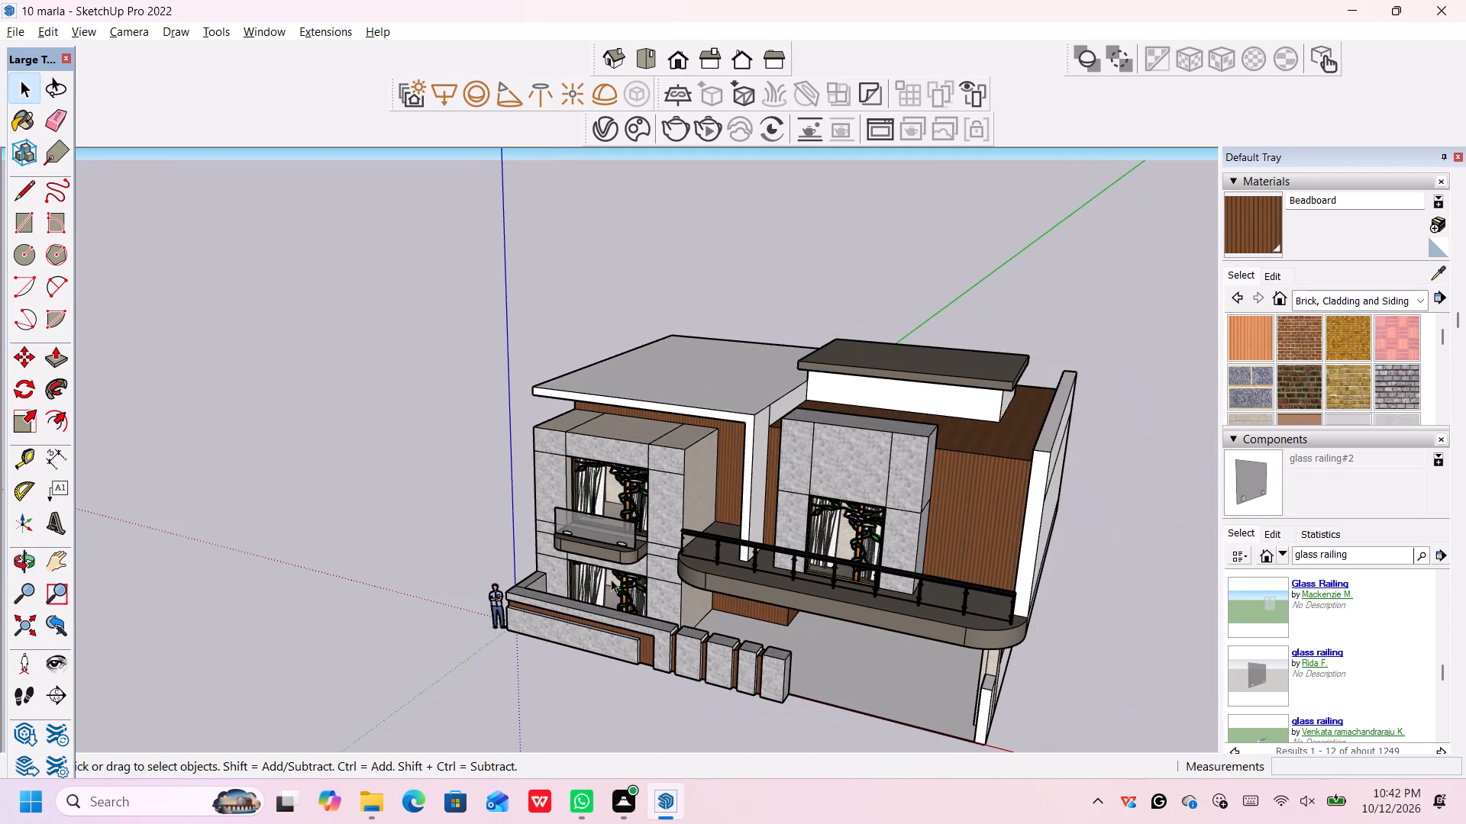
{"action": "middle_click_drag", "start_coordinate": [661, 626], "coordinate": [979, 536]}
{"action": "scroll", "coordinate": [951, 556], "scroll_direction": "up", "scroll_amount": 1}
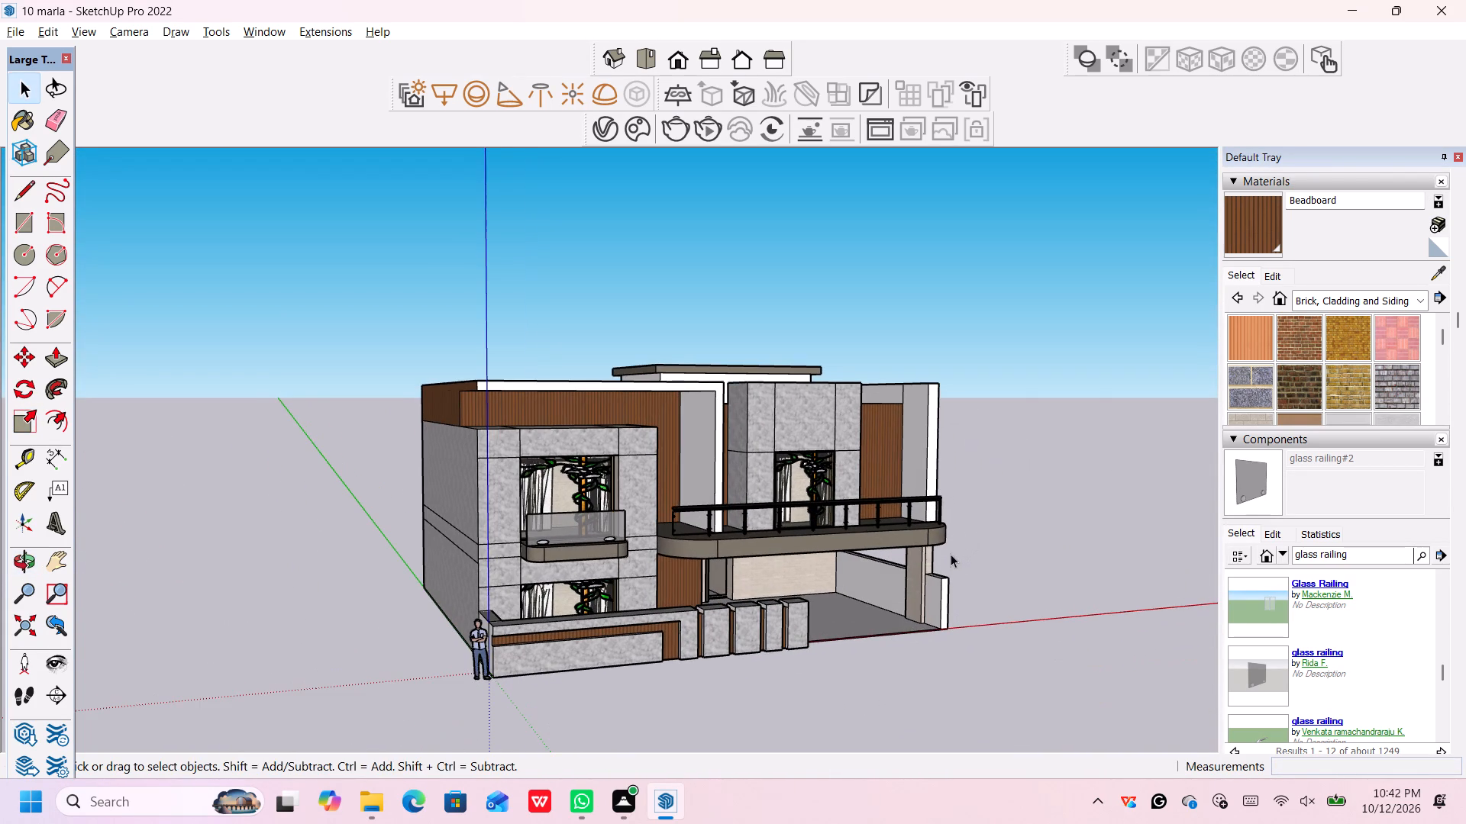
{"action": "middle_click_drag", "start_coordinate": [976, 543], "coordinate": [912, 568]}
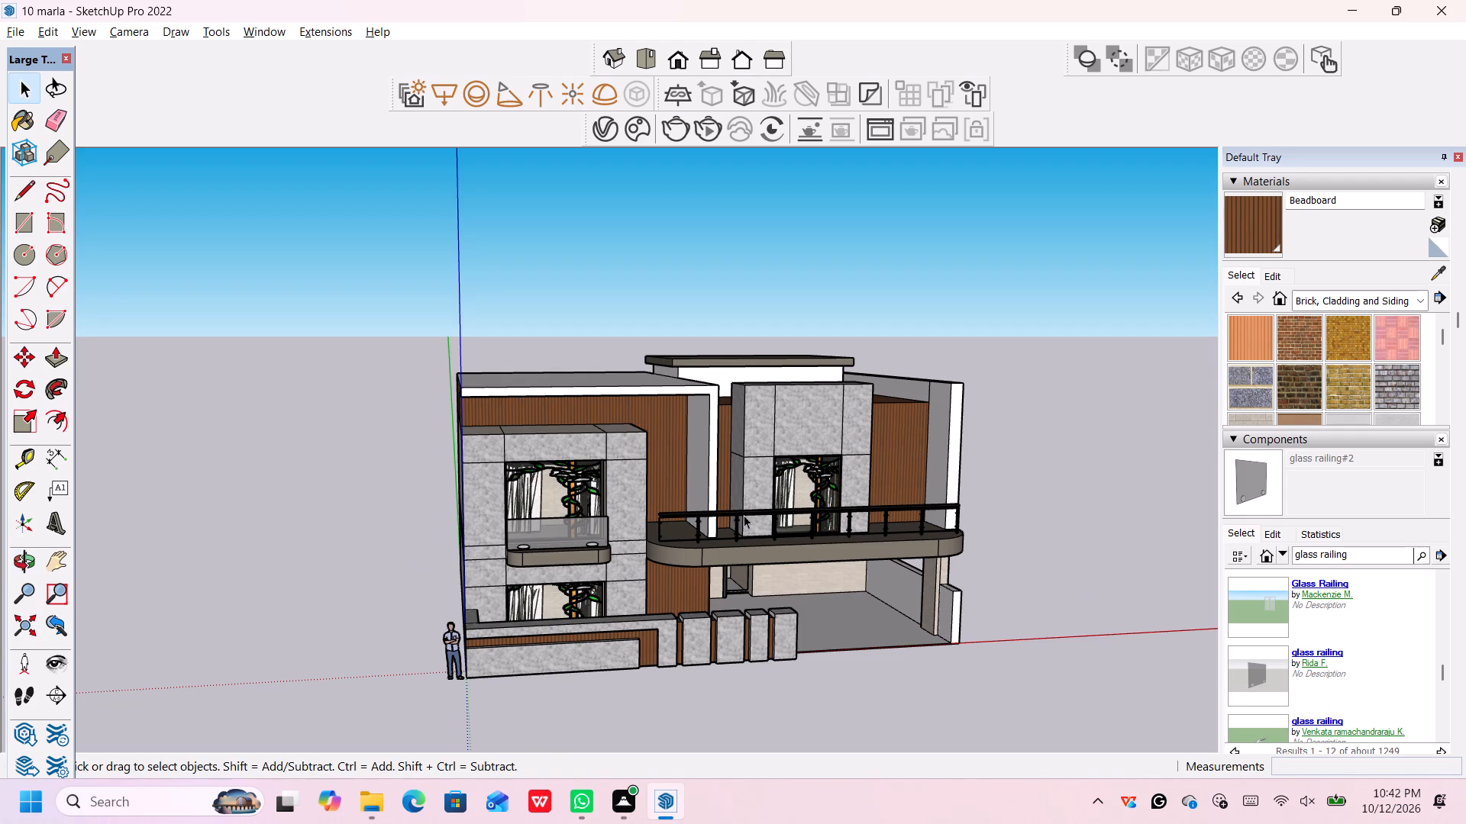
{"action": "left_click", "coordinate": [744, 515]}
{"action": "key", "text": "Delete"}
Select the small balcony's glass panel and examine how it suits the front facade and the bare long balcony.
{"action": "scroll", "coordinate": [497, 529], "scroll_direction": "up", "scroll_amount": 2}
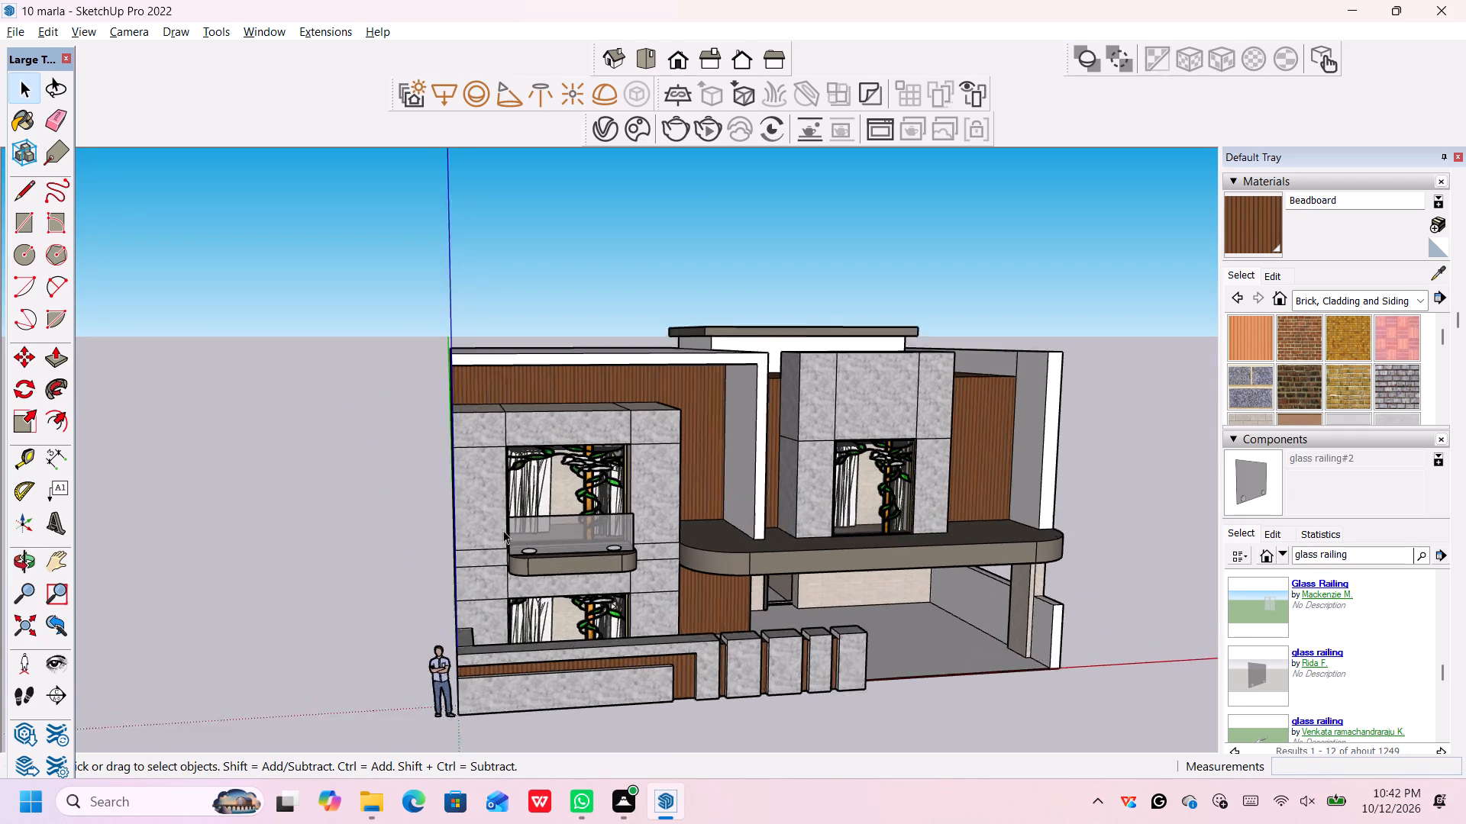
{"action": "scroll", "coordinate": [503, 530], "scroll_direction": "up", "scroll_amount": 2}
{"action": "left_click", "coordinate": [518, 542]}
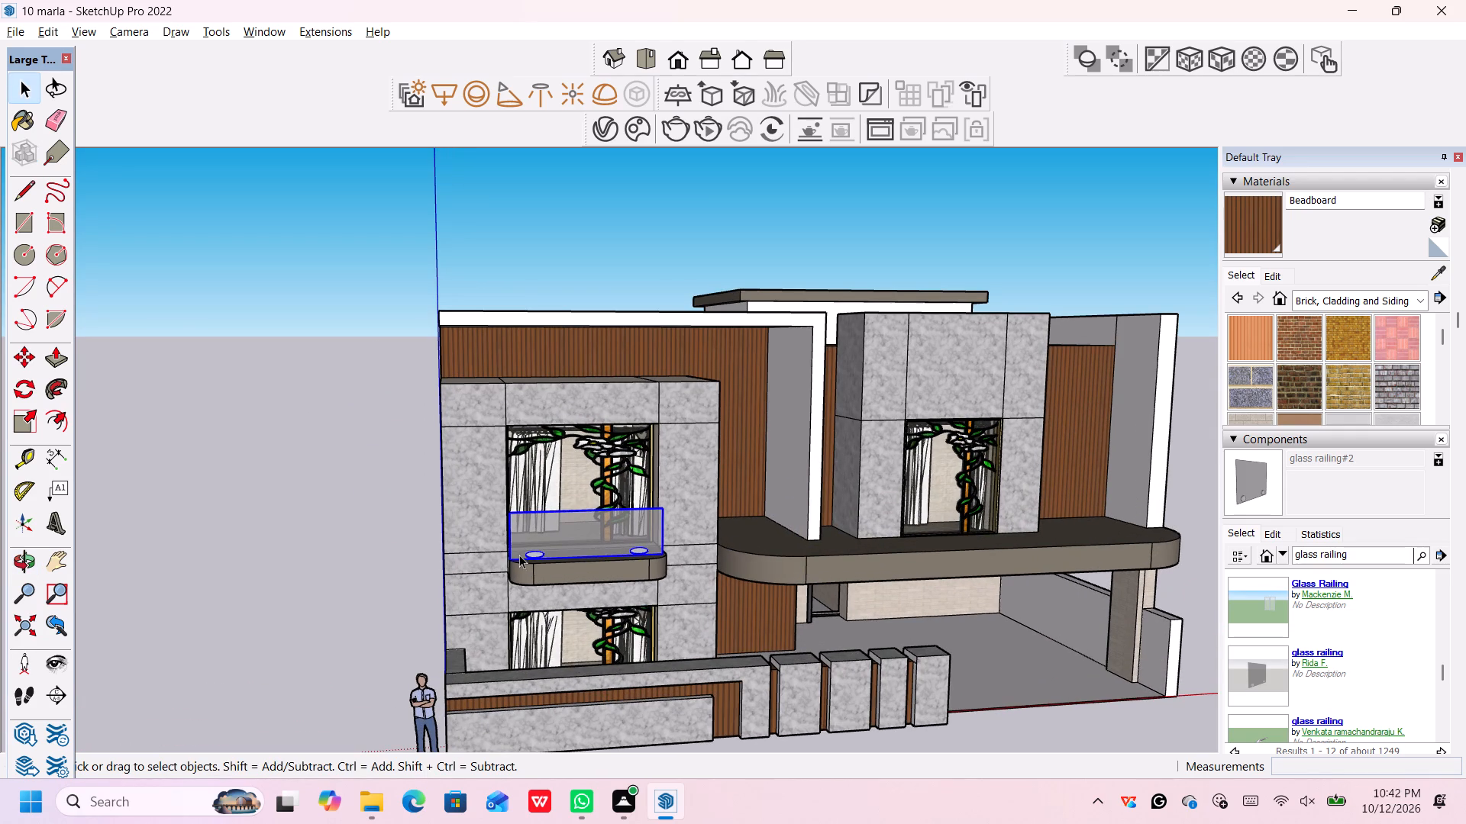
{"action": "scroll", "coordinate": [543, 549], "scroll_direction": "up", "scroll_amount": 1}
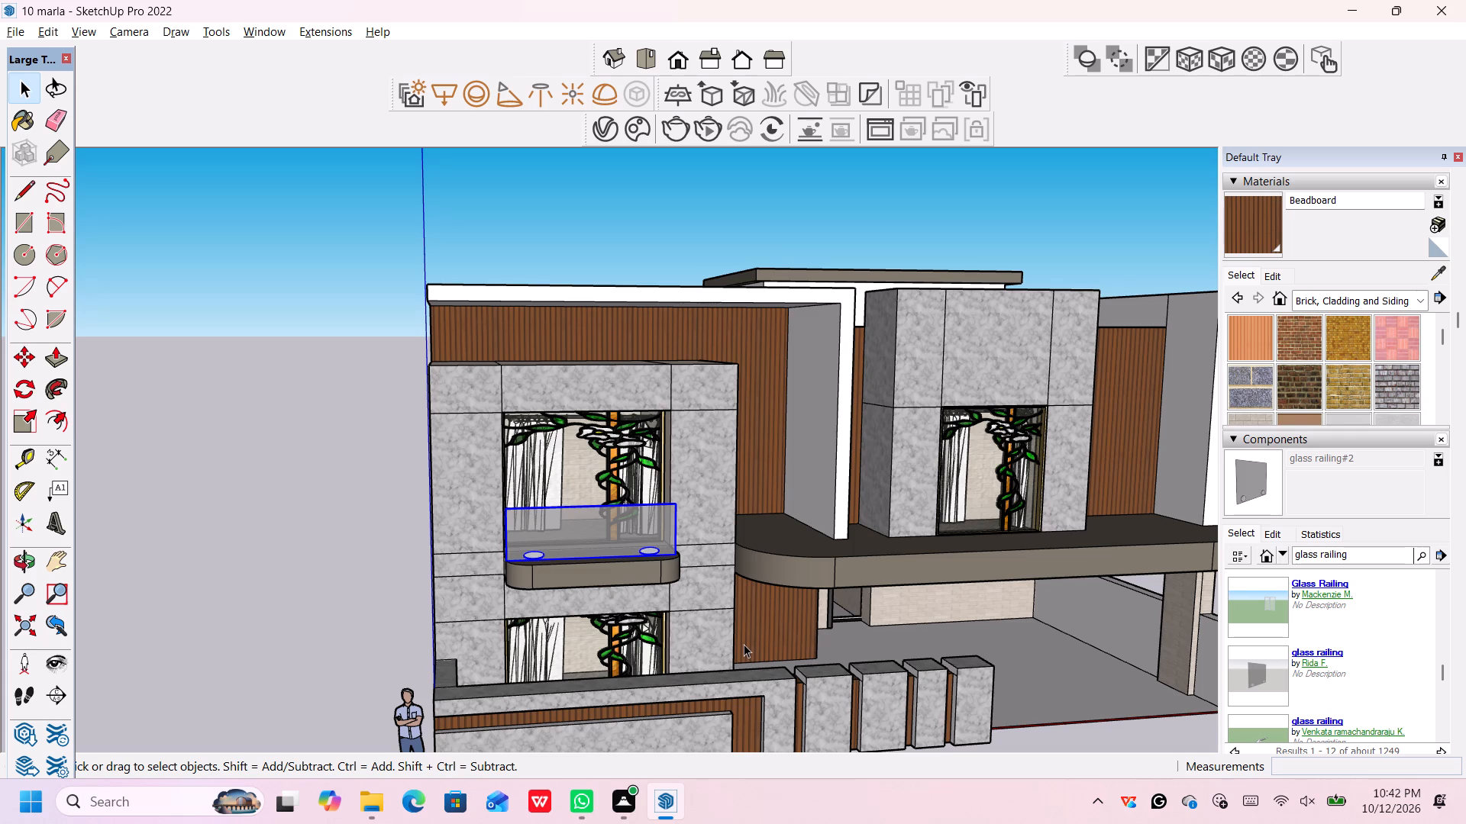
{"action": "scroll", "coordinate": [765, 610], "scroll_direction": "down", "scroll_amount": 3}
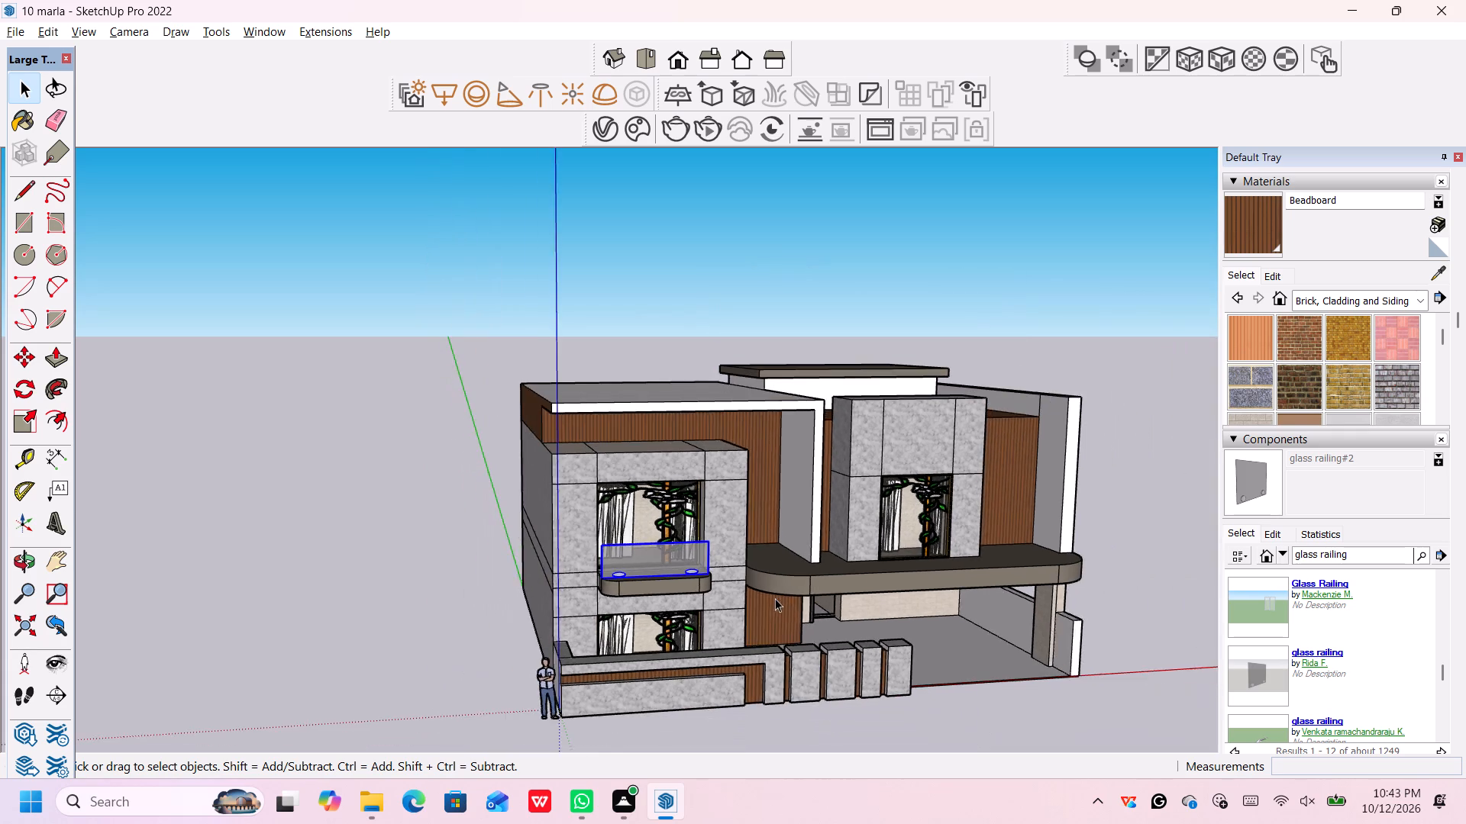
{"action": "scroll", "coordinate": [775, 598], "scroll_direction": "down", "scroll_amount": 4}
{"action": "middle_click_drag", "start_coordinate": [986, 718], "coordinate": [967, 649]}
{"action": "scroll", "coordinate": [967, 668], "scroll_direction": "up", "scroll_amount": 2}
{"action": "middle_click_drag", "start_coordinate": [928, 682], "coordinate": [956, 729]}
{"action": "scroll", "coordinate": [945, 701], "scroll_direction": "up", "scroll_amount": 4}
{"action": "middle_click_drag", "start_coordinate": [930, 669], "coordinate": [929, 696]}
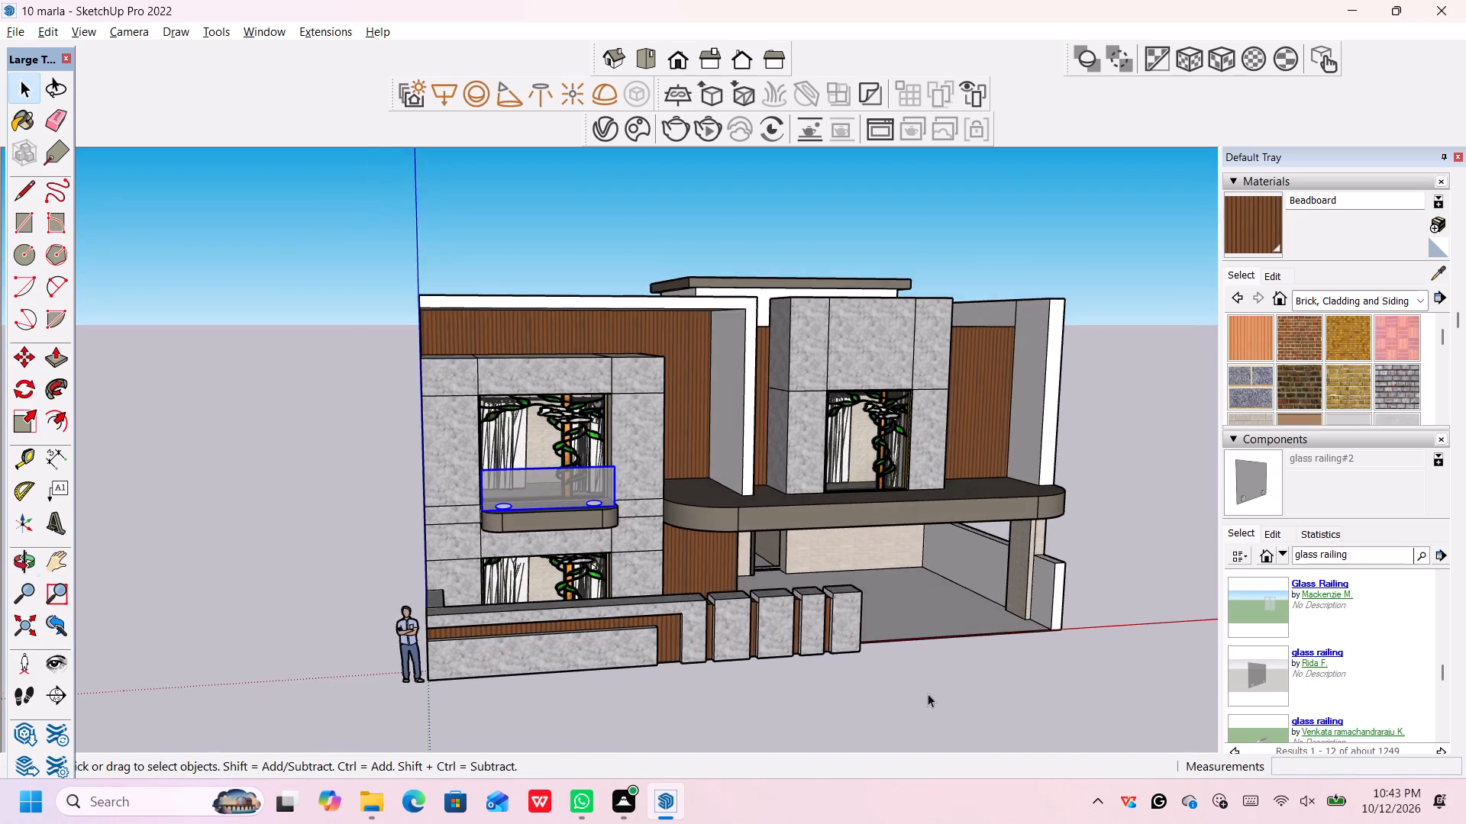
{"action": "scroll", "coordinate": [928, 694], "scroll_direction": "up", "scroll_amount": 2}
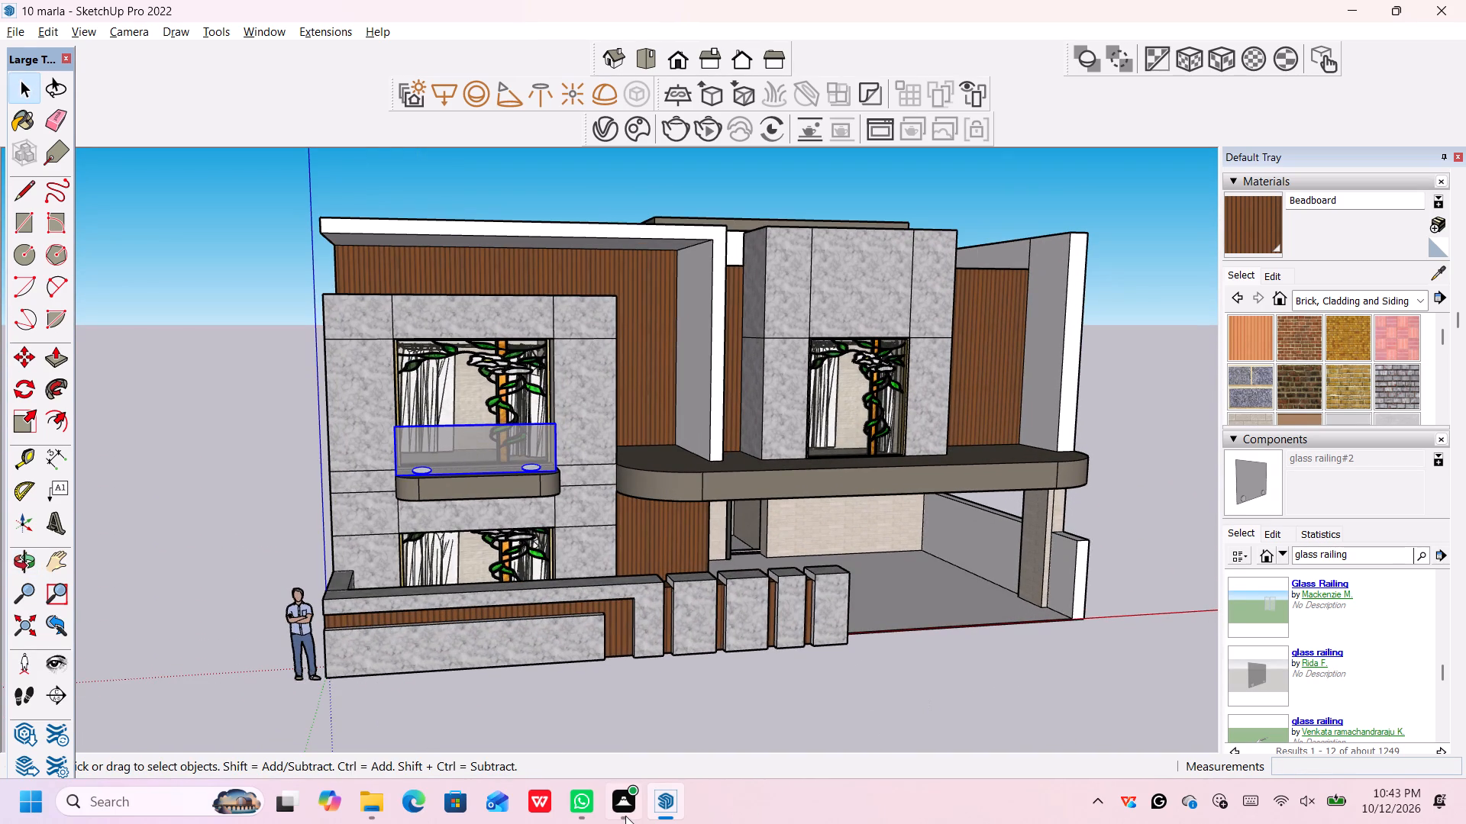
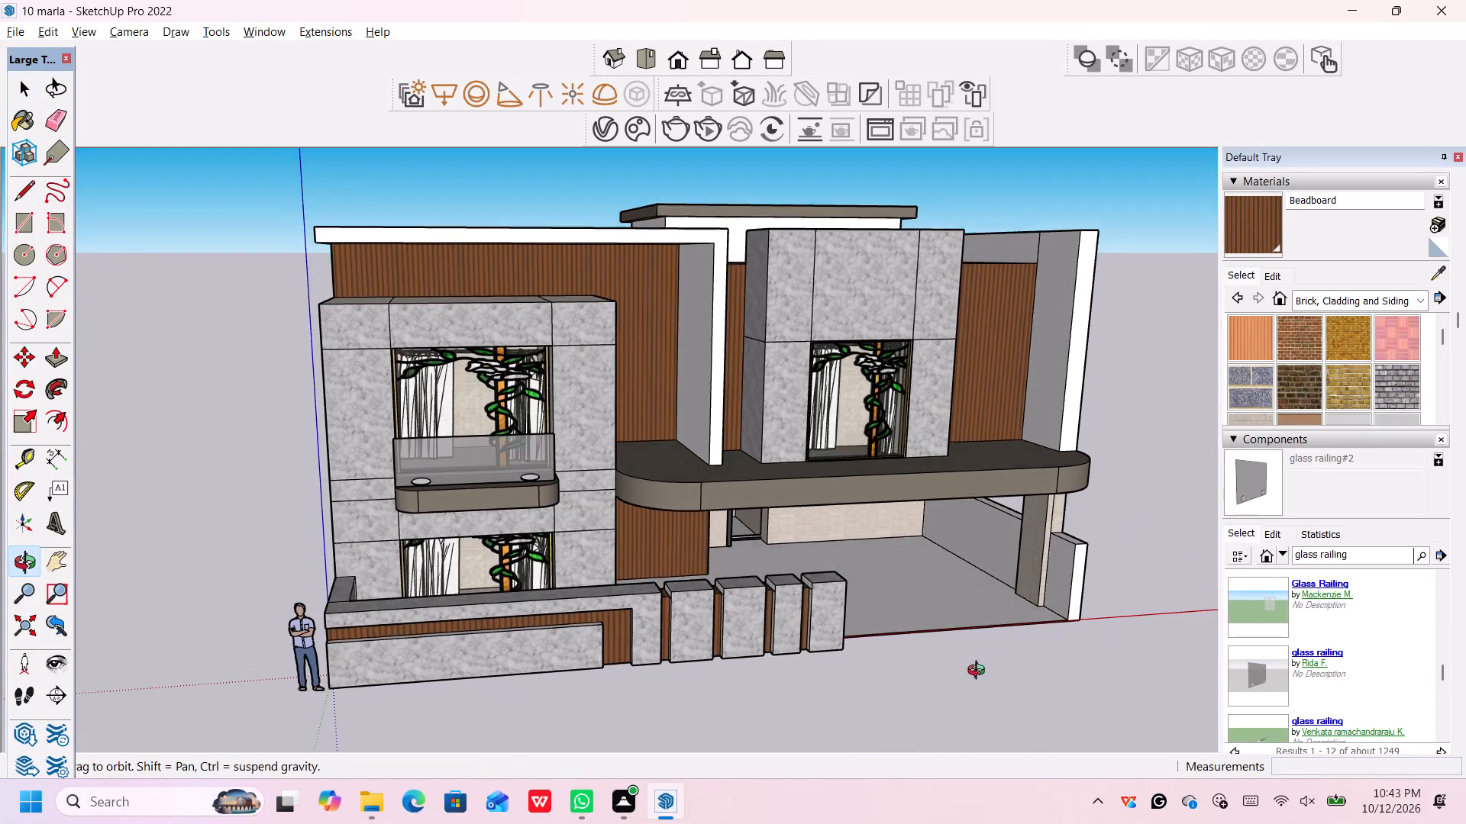
Copy the small balcony's glass railing about 18' along the red axis onto the long curved balcony slab.
{"action": "scroll", "coordinate": [981, 651], "scroll_direction": "up", "scroll_amount": 2}
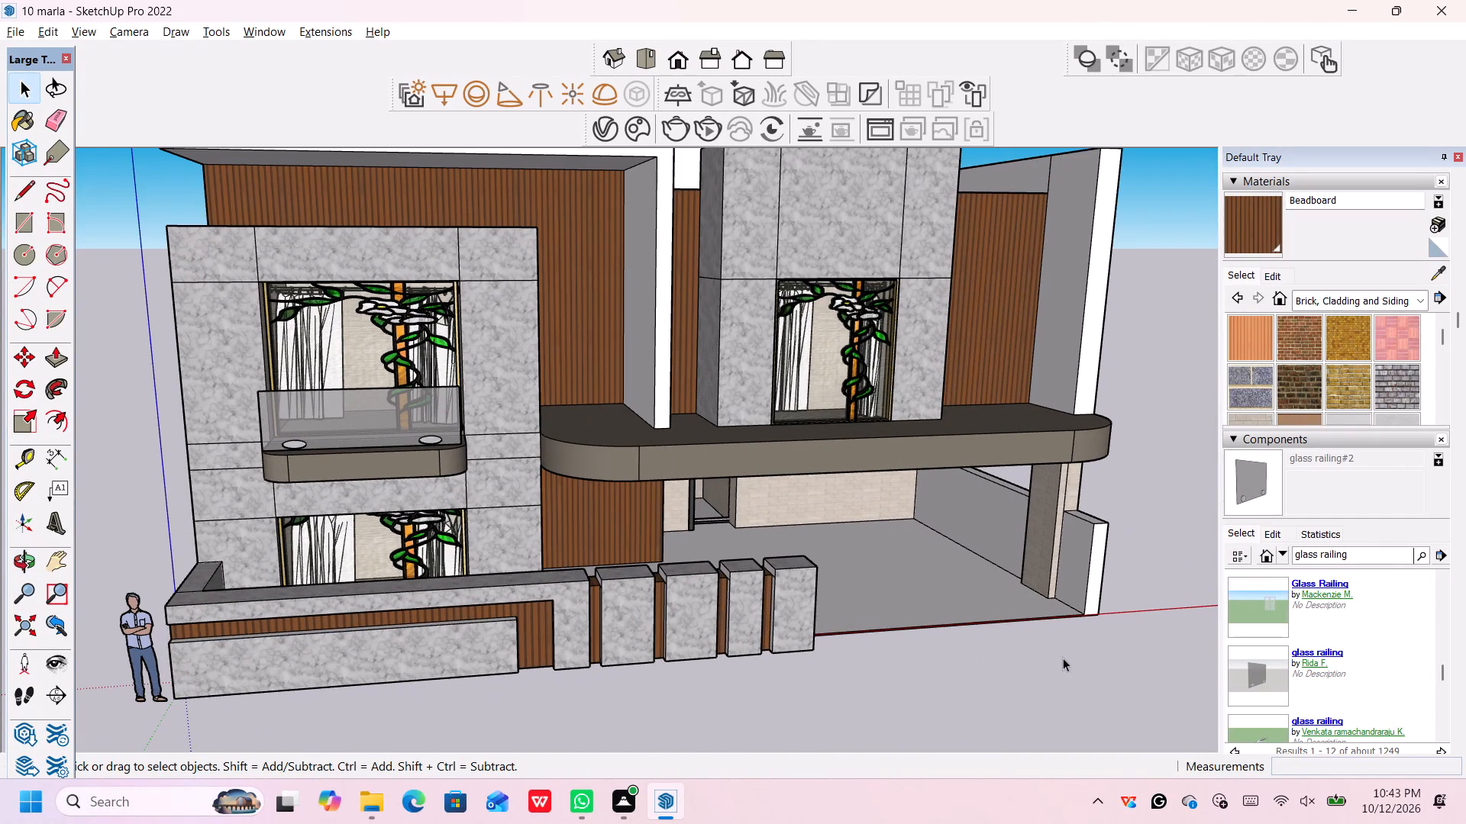
{"action": "middle_click_drag", "start_coordinate": [985, 658], "coordinate": [983, 666]}
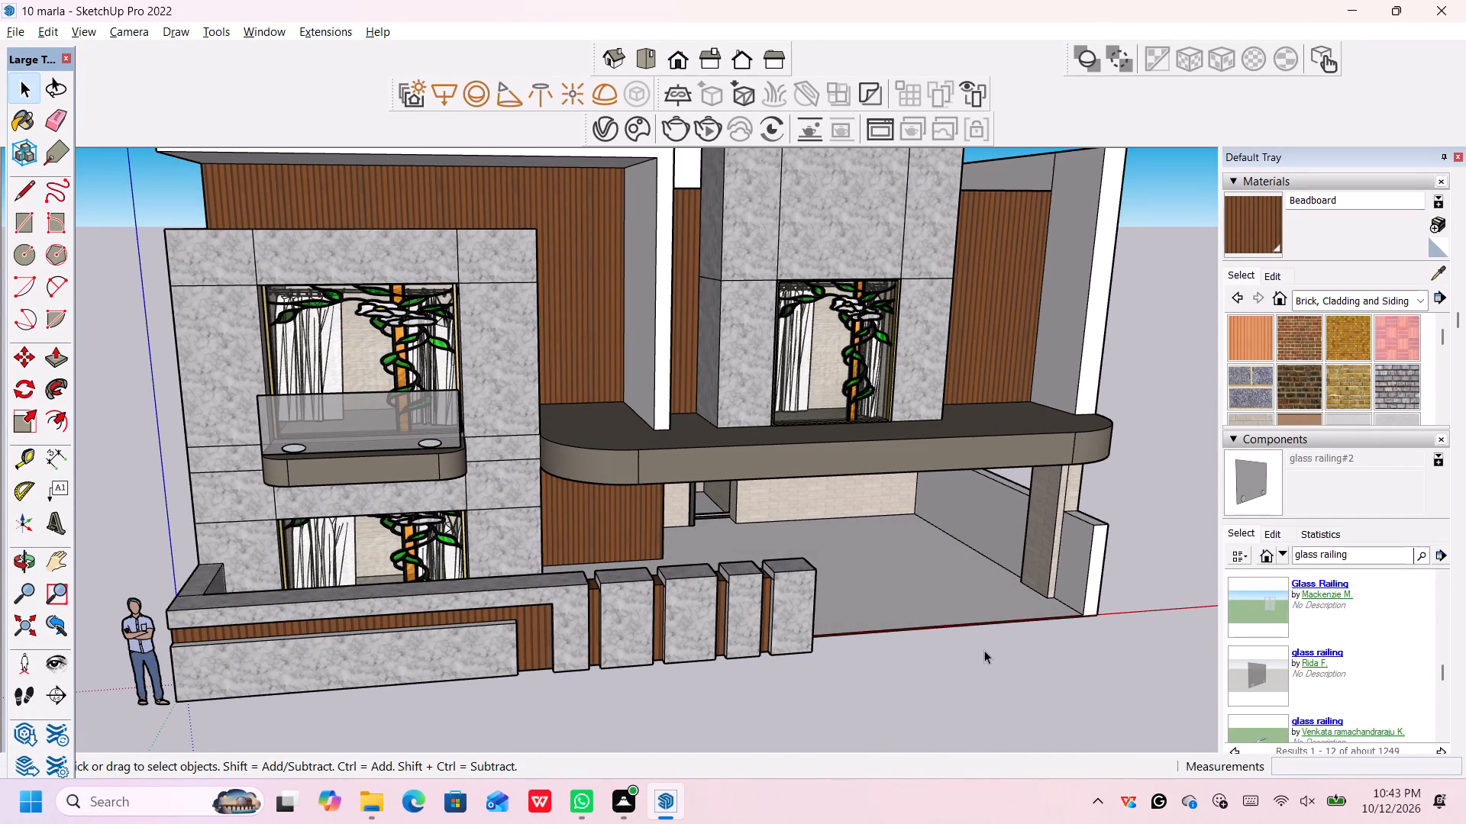
{"action": "scroll", "coordinate": [458, 507], "scroll_direction": "up", "scroll_amount": 2}
{"action": "middle_click_drag", "start_coordinate": [289, 444], "coordinate": [330, 533]}
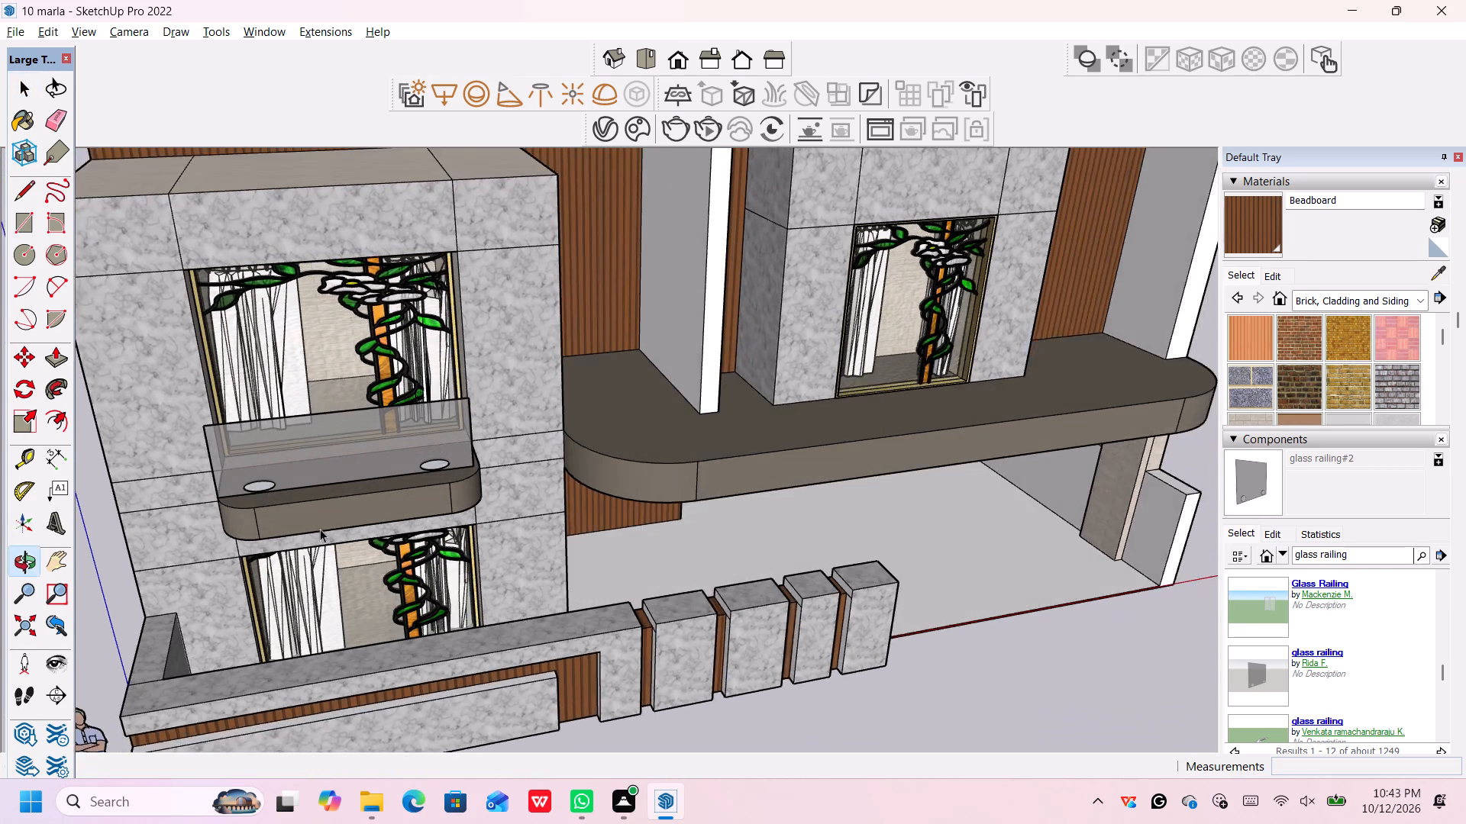
{"action": "scroll", "coordinate": [295, 522], "scroll_direction": "up", "scroll_amount": 1}
{"action": "scroll", "coordinate": [213, 492], "scroll_direction": "up", "scroll_amount": 3}
{"action": "left_click", "coordinate": [270, 378]}
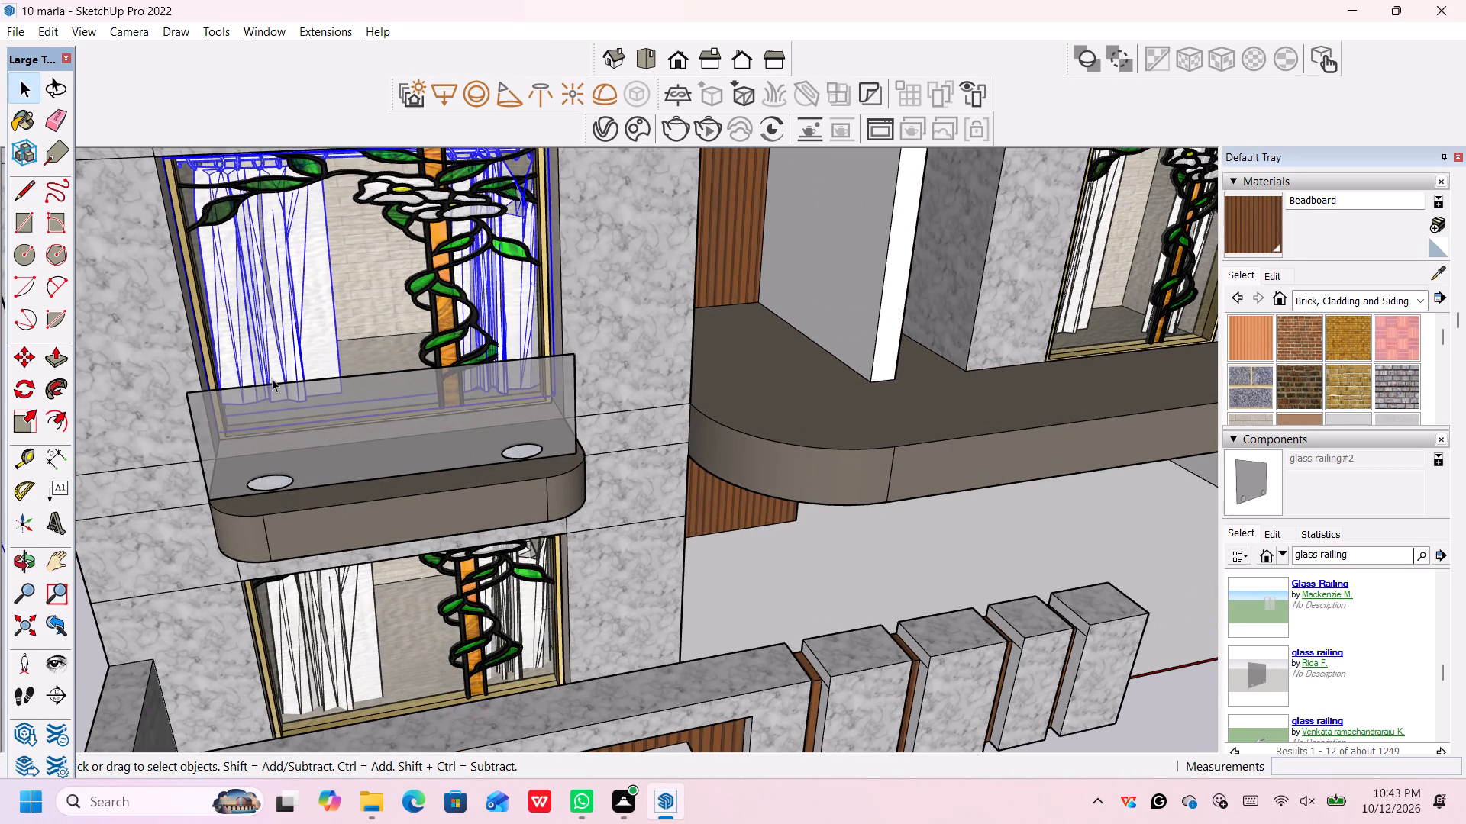
{"action": "left_click", "coordinate": [274, 448]}
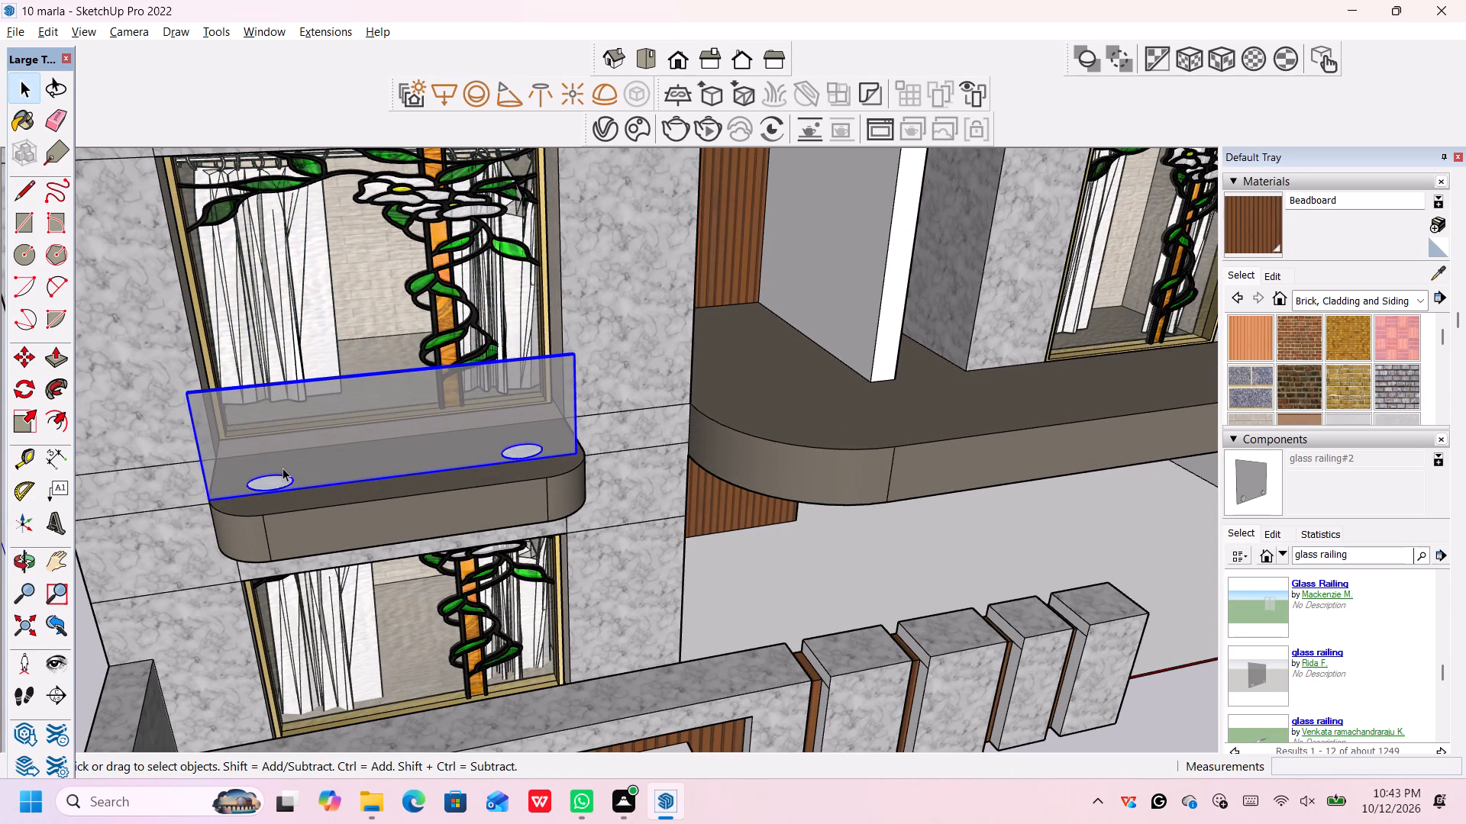
{"action": "key", "text": "m"}
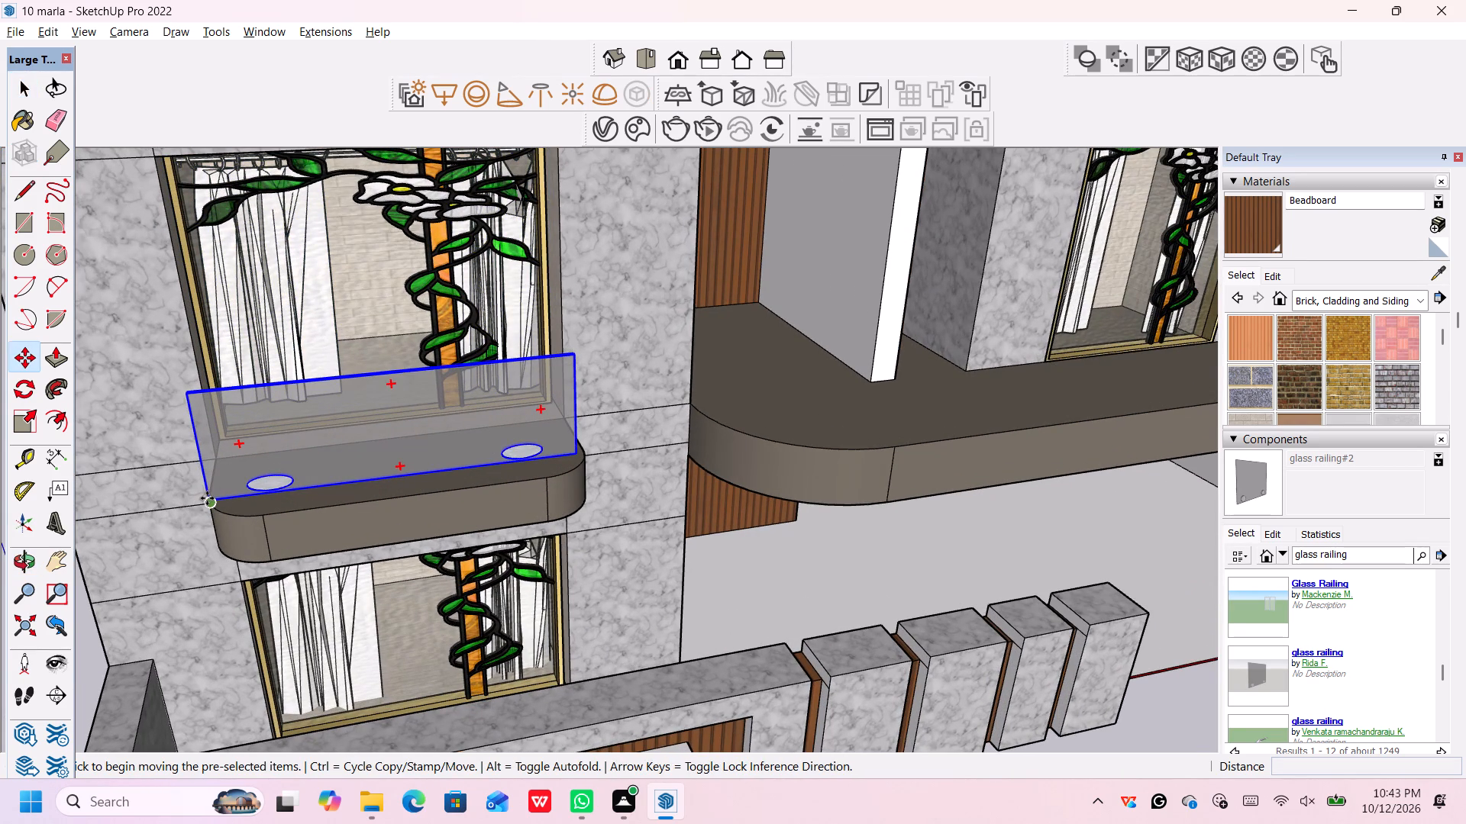
{"action": "left_click", "coordinate": [207, 498]}
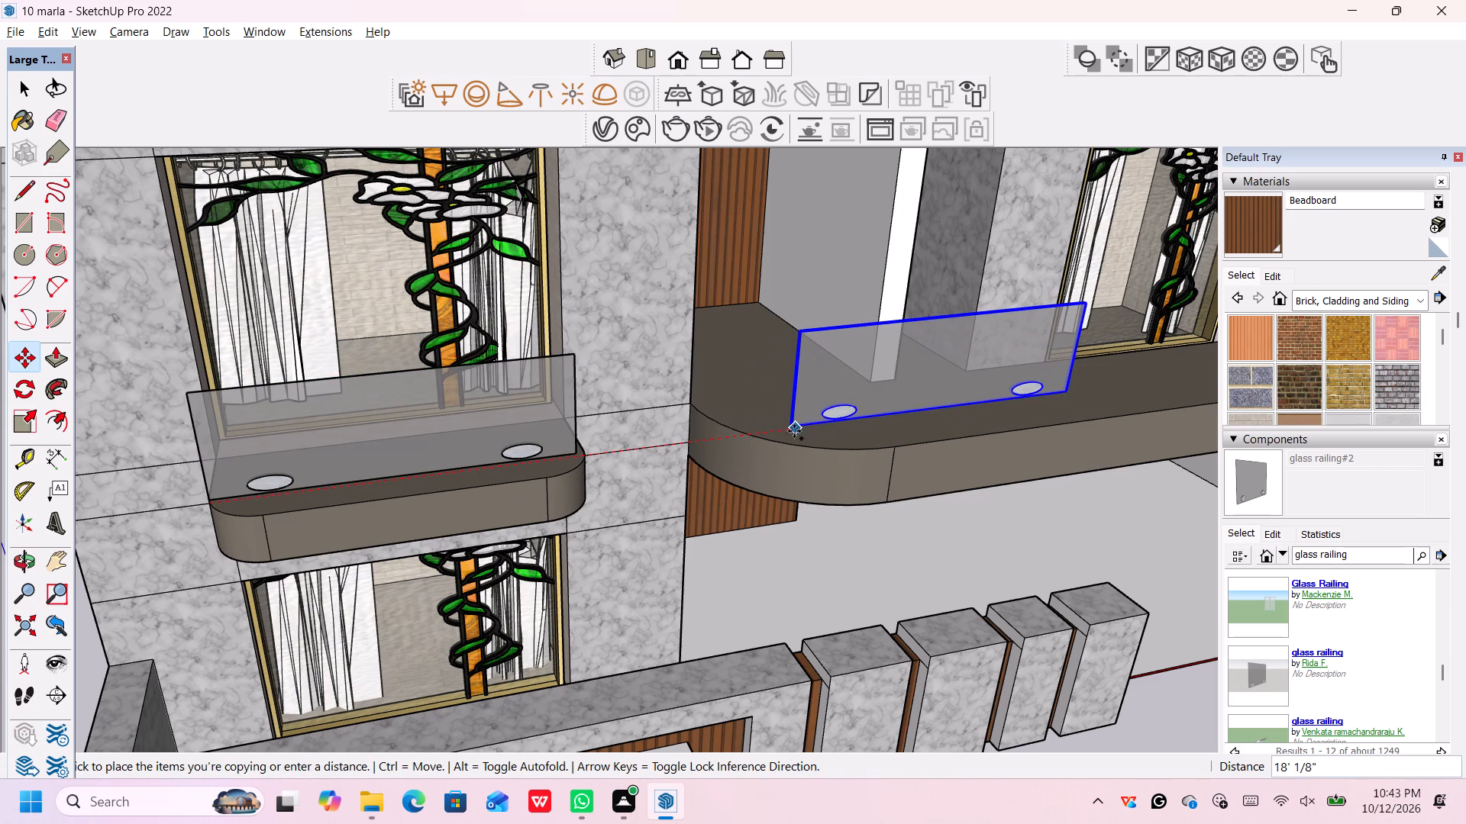
{"action": "left_click", "coordinate": [793, 430]}
Stretch the copied glass railing along the red axis by a factor of about 3.00 to span the long balcony, and deselect it.
{"action": "scroll", "coordinate": [852, 430], "scroll_direction": "down", "scroll_amount": 8}
{"action": "scroll", "coordinate": [1038, 447], "scroll_direction": "down", "scroll_amount": 3}
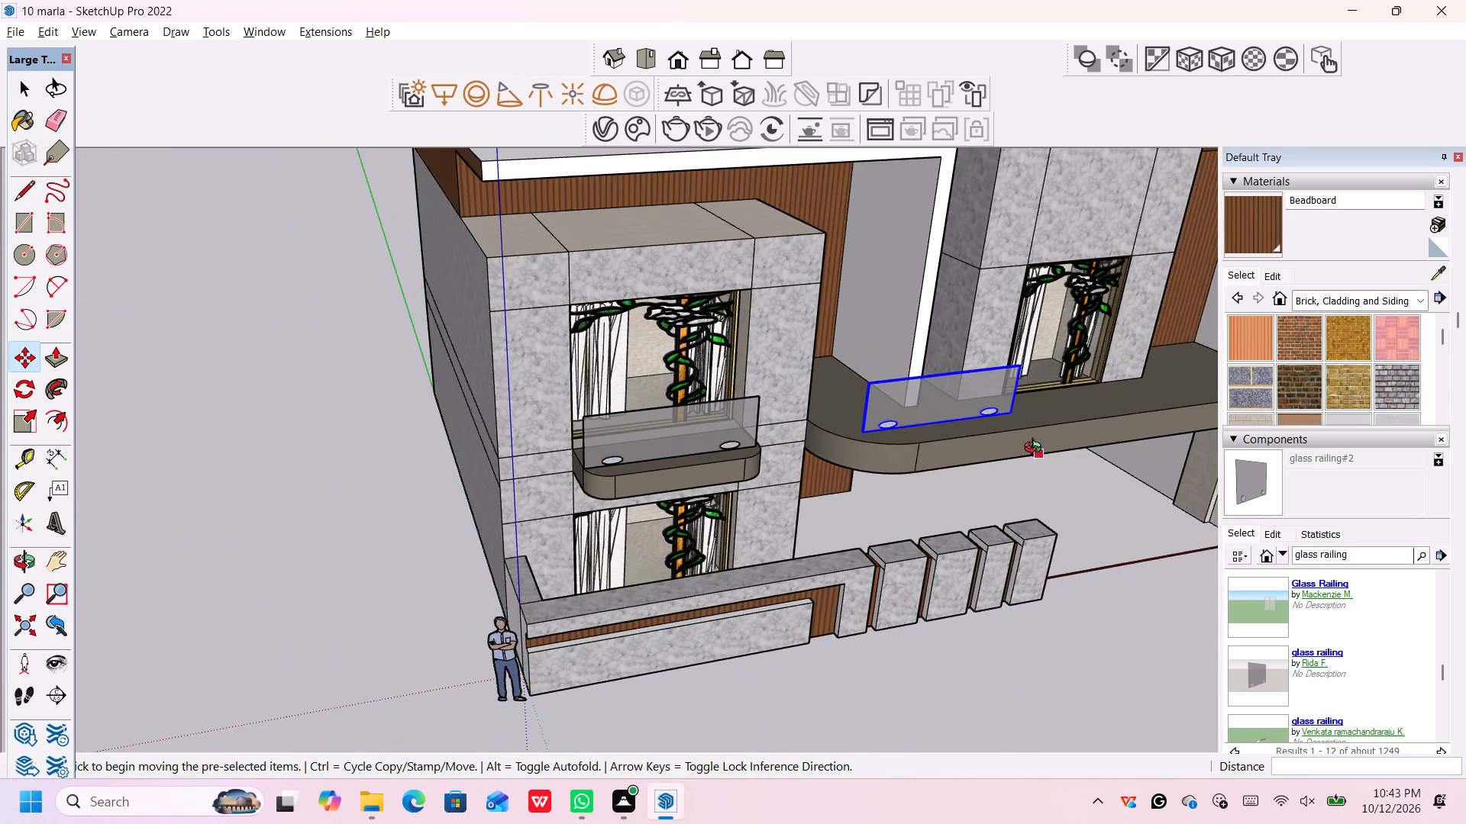
{"action": "middle_click_drag", "start_coordinate": [1038, 449], "coordinate": [343, 300]}
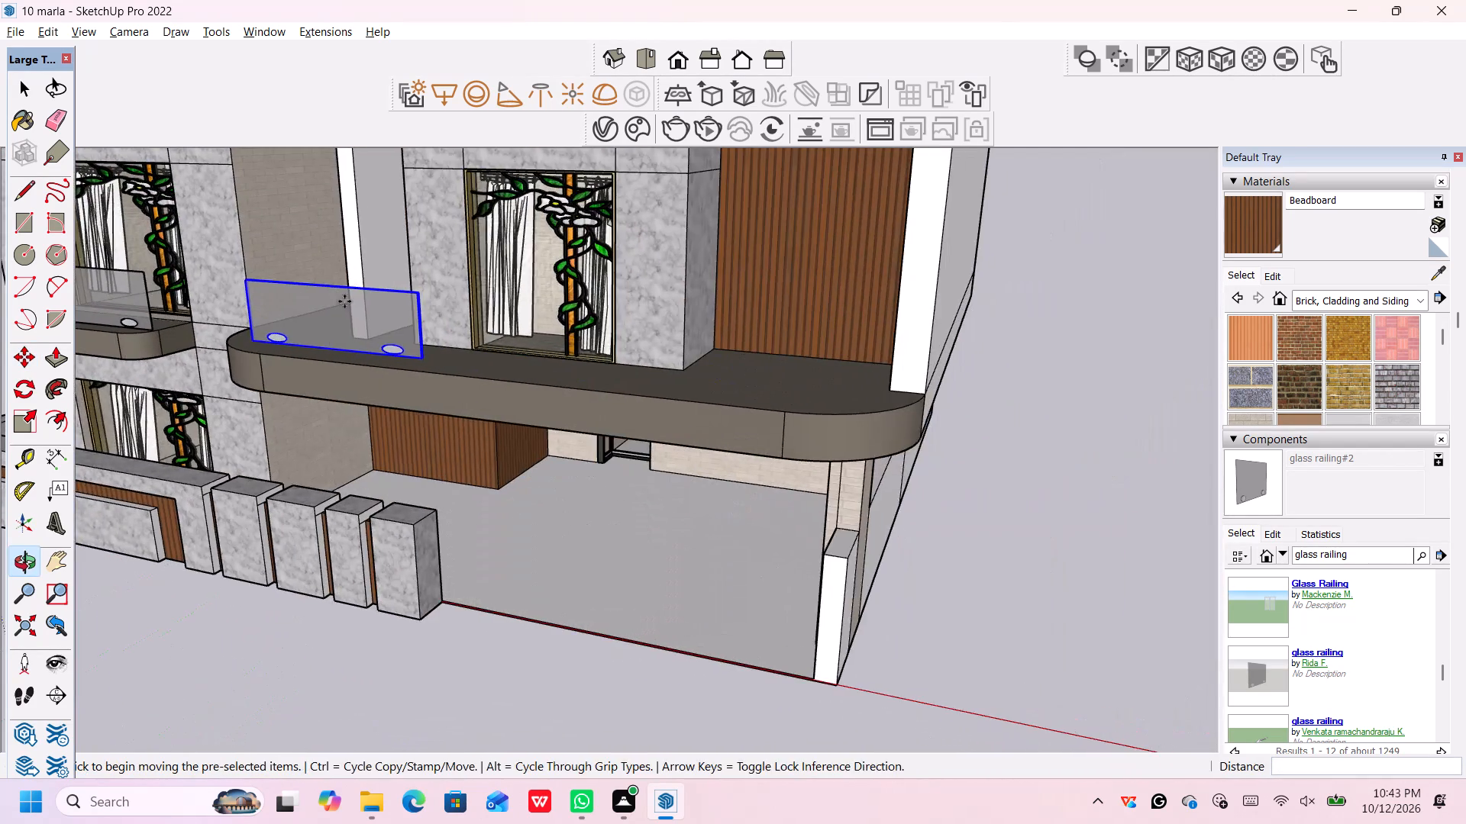
{"action": "scroll", "coordinate": [406, 344], "scroll_direction": "up", "scroll_amount": 8}
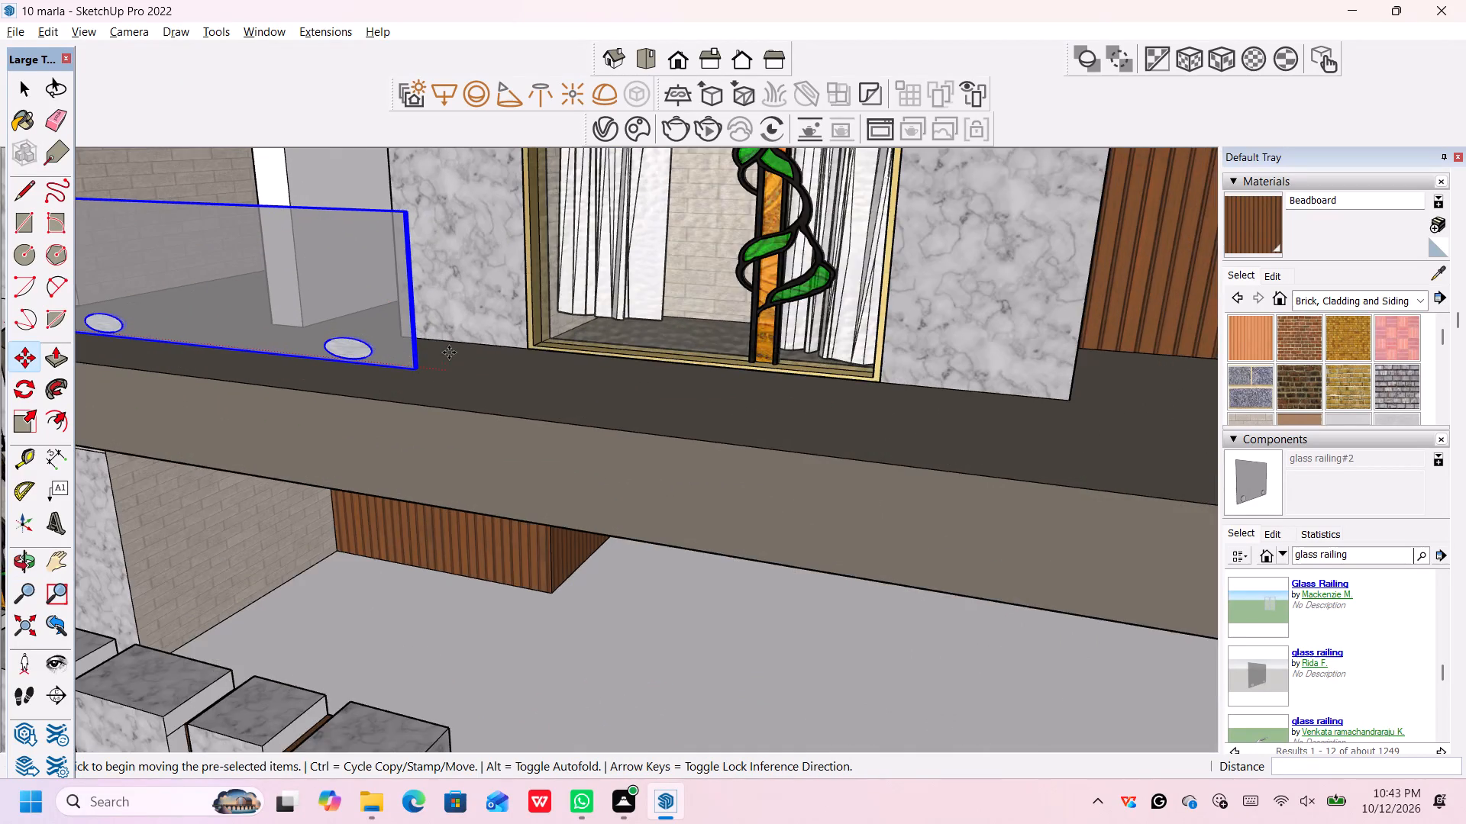
{"action": "scroll", "coordinate": [447, 352], "scroll_direction": "down", "scroll_amount": 5}
{"action": "scroll", "coordinate": [407, 354], "scroll_direction": "up", "scroll_amount": 1}
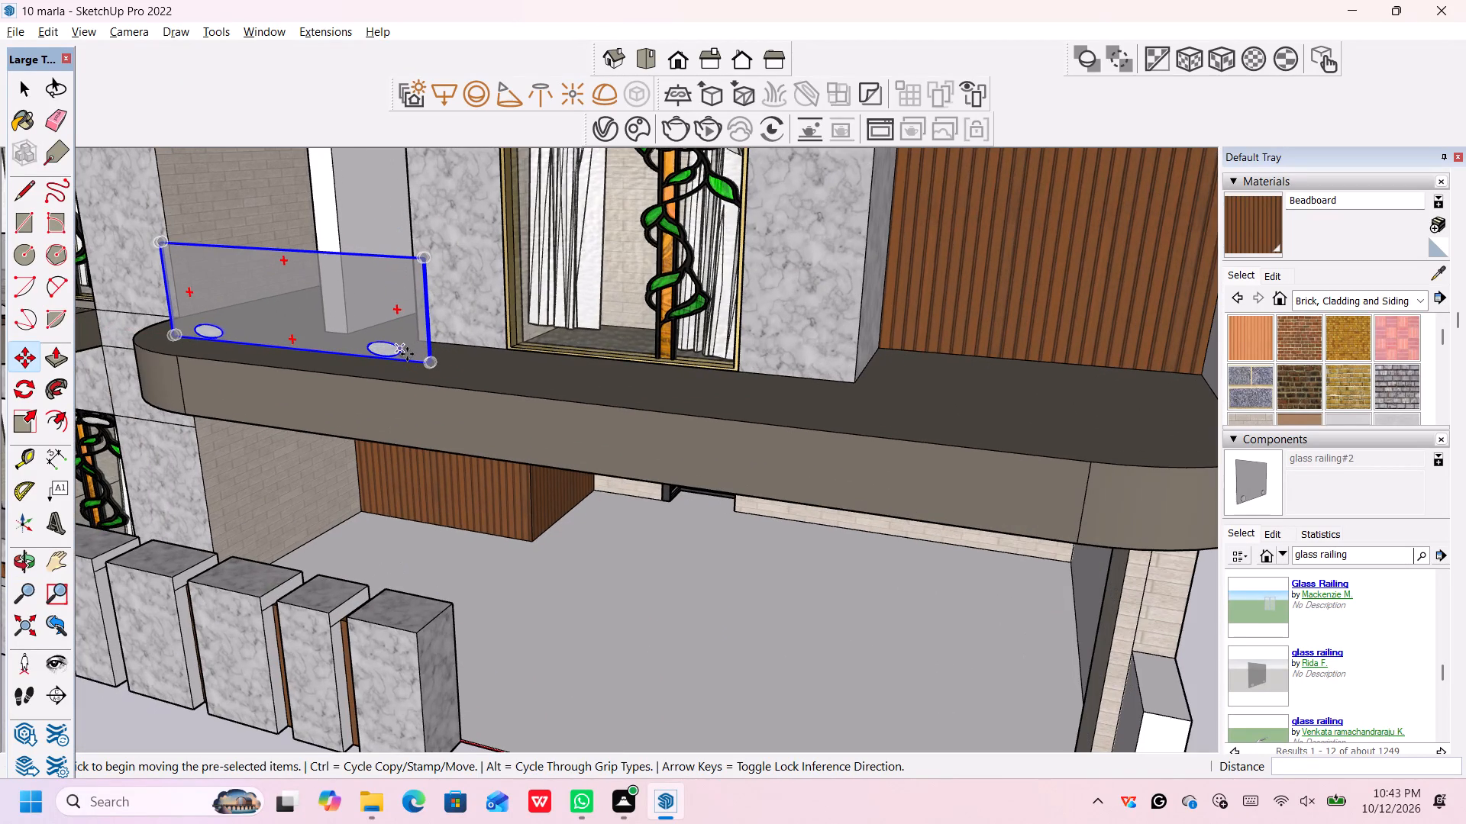
{"action": "middle_click_drag", "start_coordinate": [418, 325], "coordinate": [357, 342]}
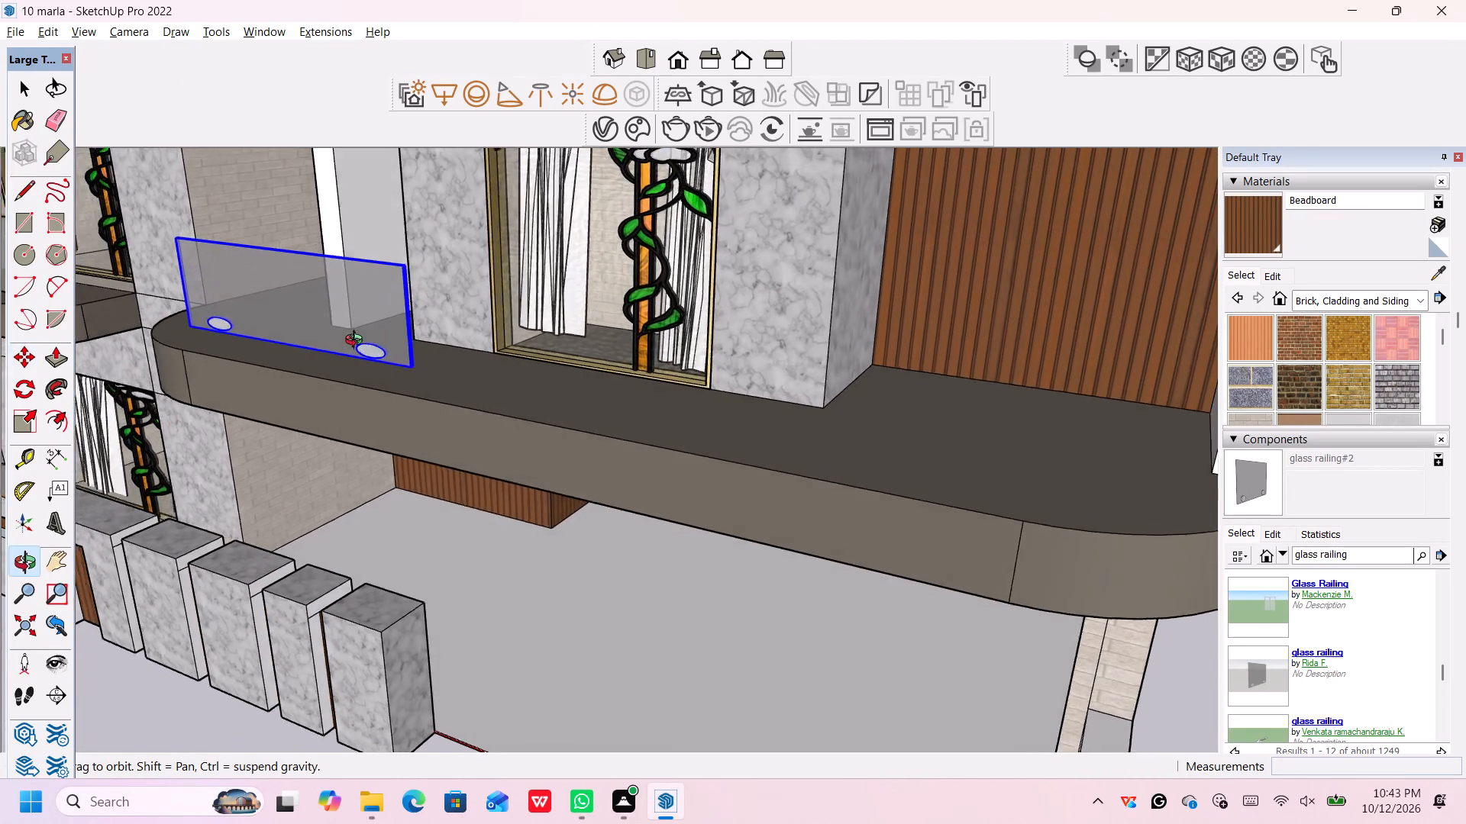
{"action": "middle_click_drag", "start_coordinate": [357, 342], "coordinate": [286, 357]}
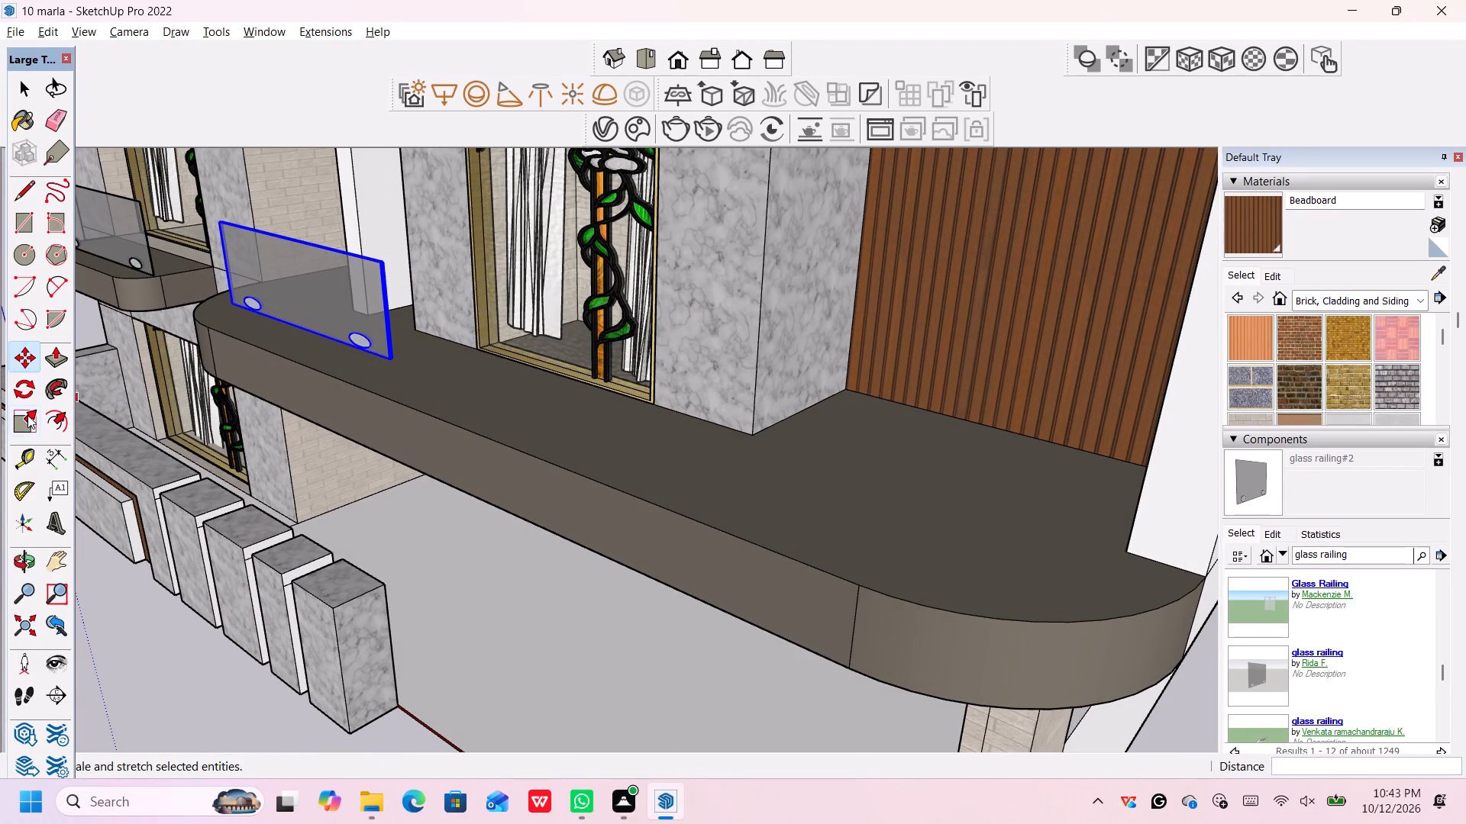
{"action": "left_click", "coordinate": [27, 415]}
{"action": "scroll", "coordinate": [394, 313], "scroll_direction": "up", "scroll_amount": 6}
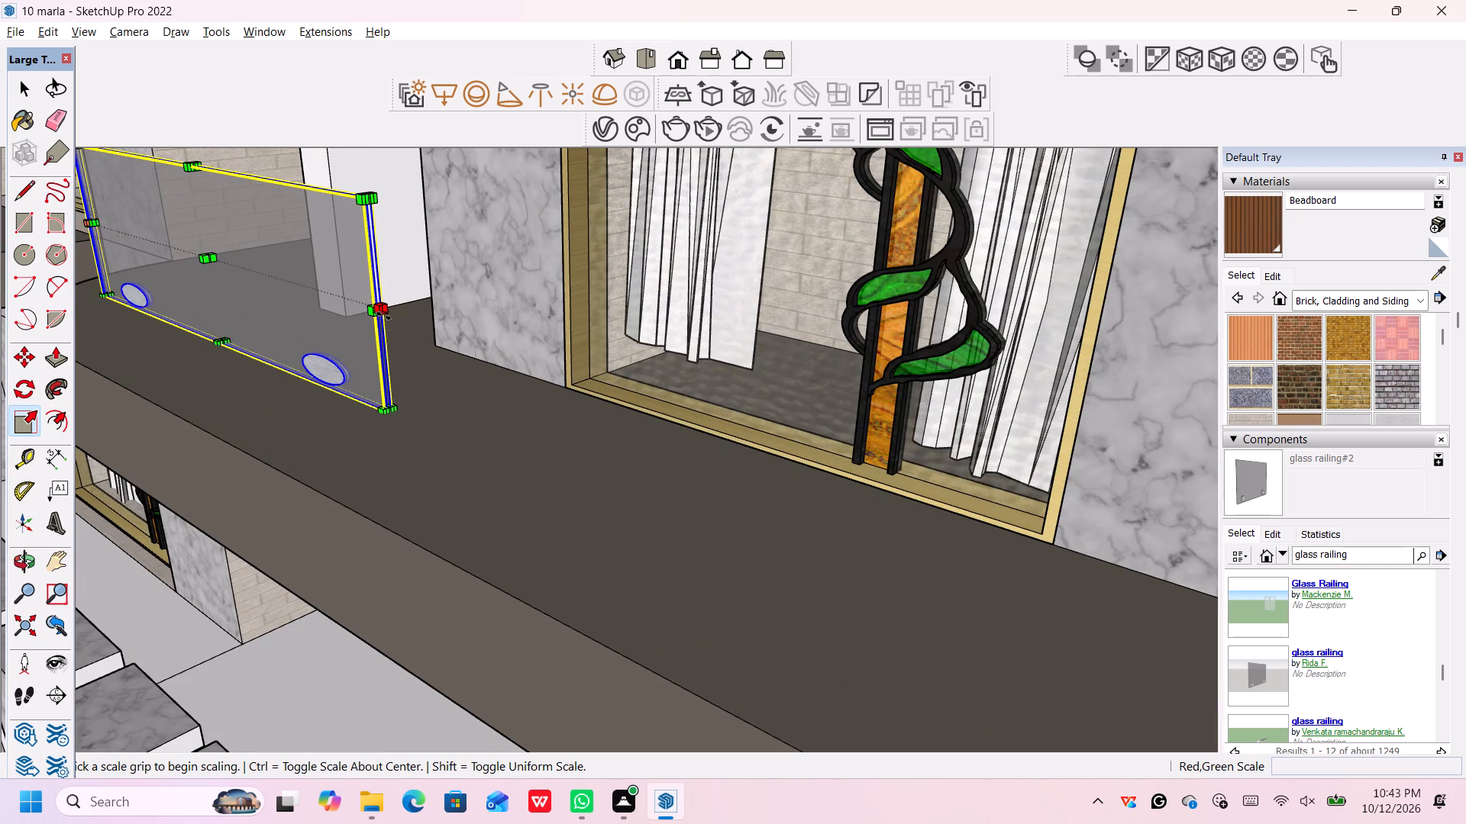
{"action": "left_click", "coordinate": [384, 313]}
{"action": "scroll", "coordinate": [554, 394], "scroll_direction": "down", "scroll_amount": 15}
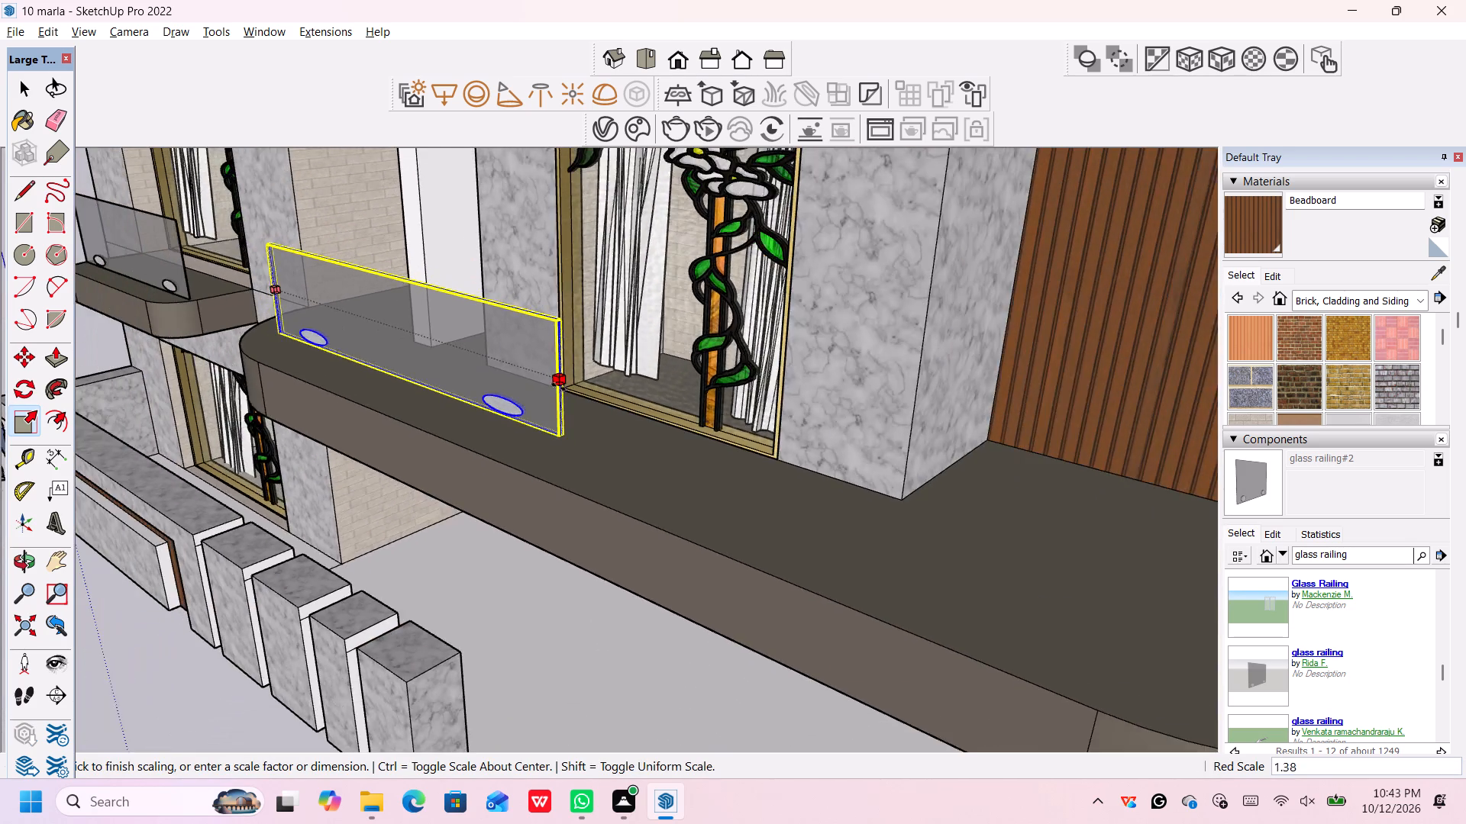
{"action": "scroll", "coordinate": [559, 387], "scroll_direction": "down", "scroll_amount": 11}
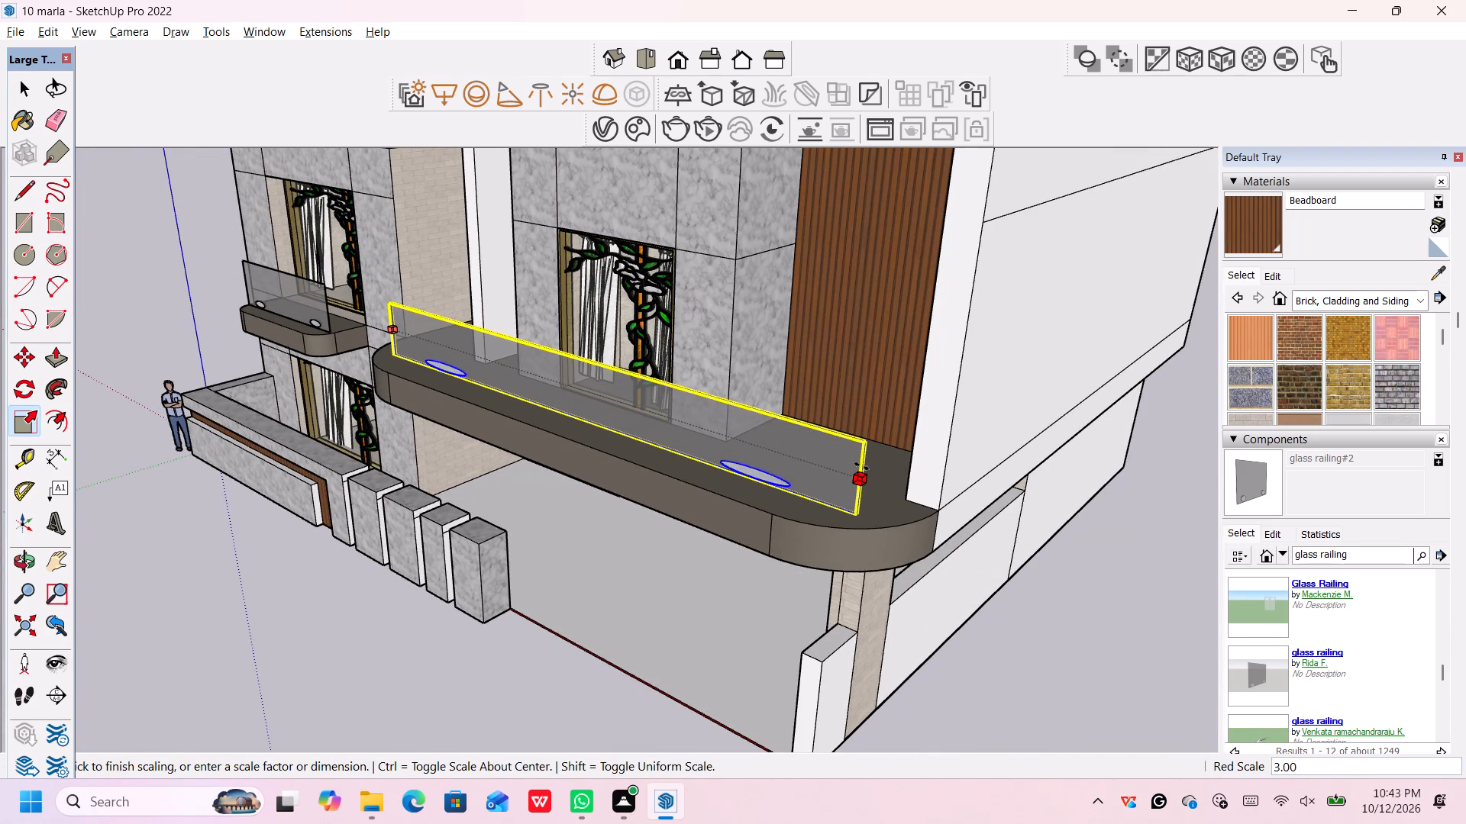
{"action": "left_click", "coordinate": [861, 466]}
{"action": "scroll", "coordinate": [412, 591], "scroll_direction": "down", "scroll_amount": 7}
{"action": "scroll", "coordinate": [417, 587], "scroll_direction": "up", "scroll_amount": 2}
{"action": "middle_click_drag", "start_coordinate": [350, 632], "coordinate": [548, 600]}
{"action": "left_click", "coordinate": [512, 665]}
{"action": "key", "text": "space"}
{"action": "key", "text": "space"}
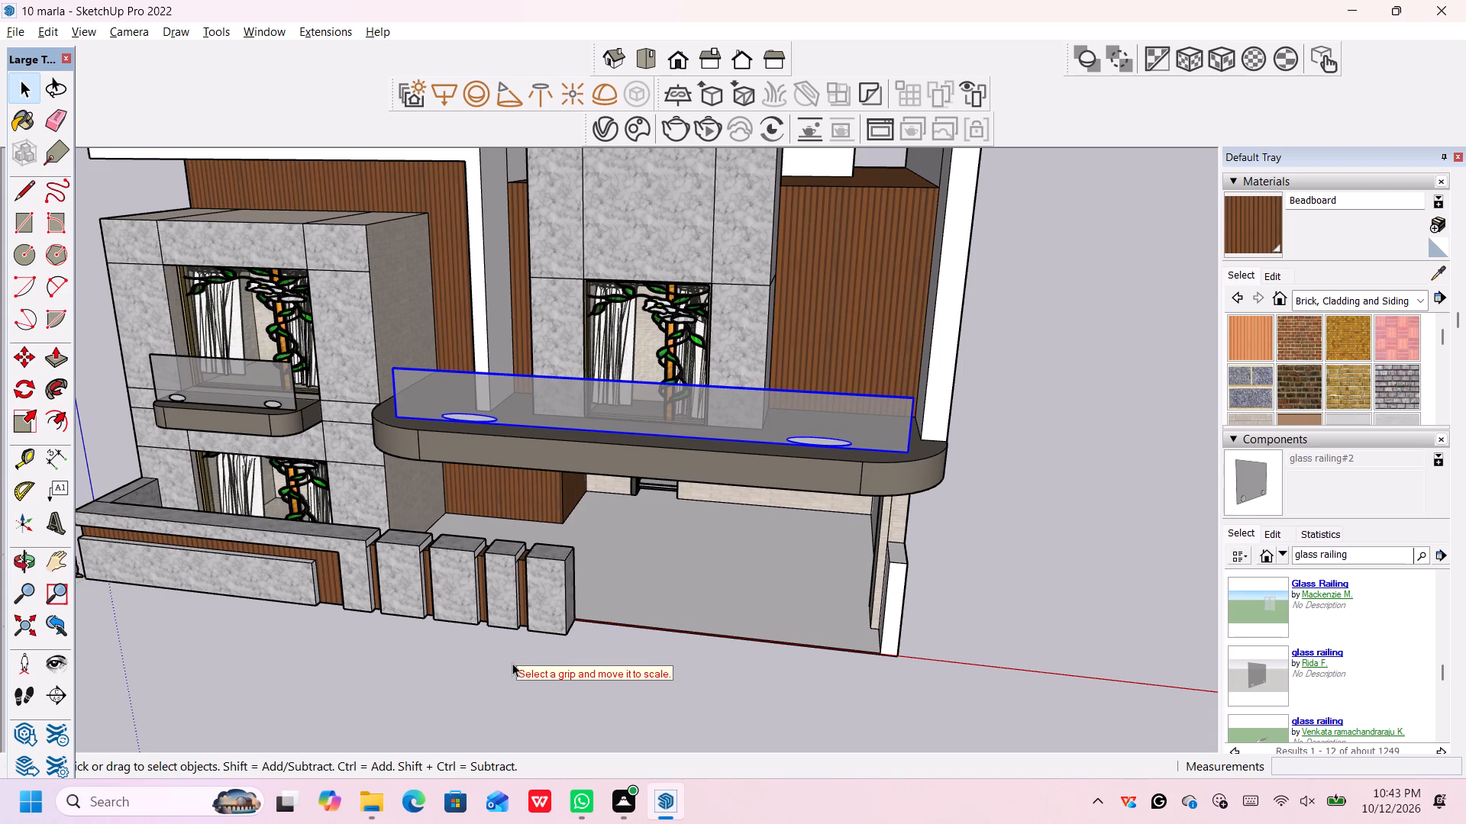
{"action": "left_click", "coordinate": [407, 649]}
Examine the house exterior with both glass railings from several angles, ending on a full front view of the facade.
{"action": "scroll", "coordinate": [421, 632], "scroll_direction": "down", "scroll_amount": 11}
{"action": "middle_click_drag", "start_coordinate": [474, 654], "coordinate": [477, 654]}
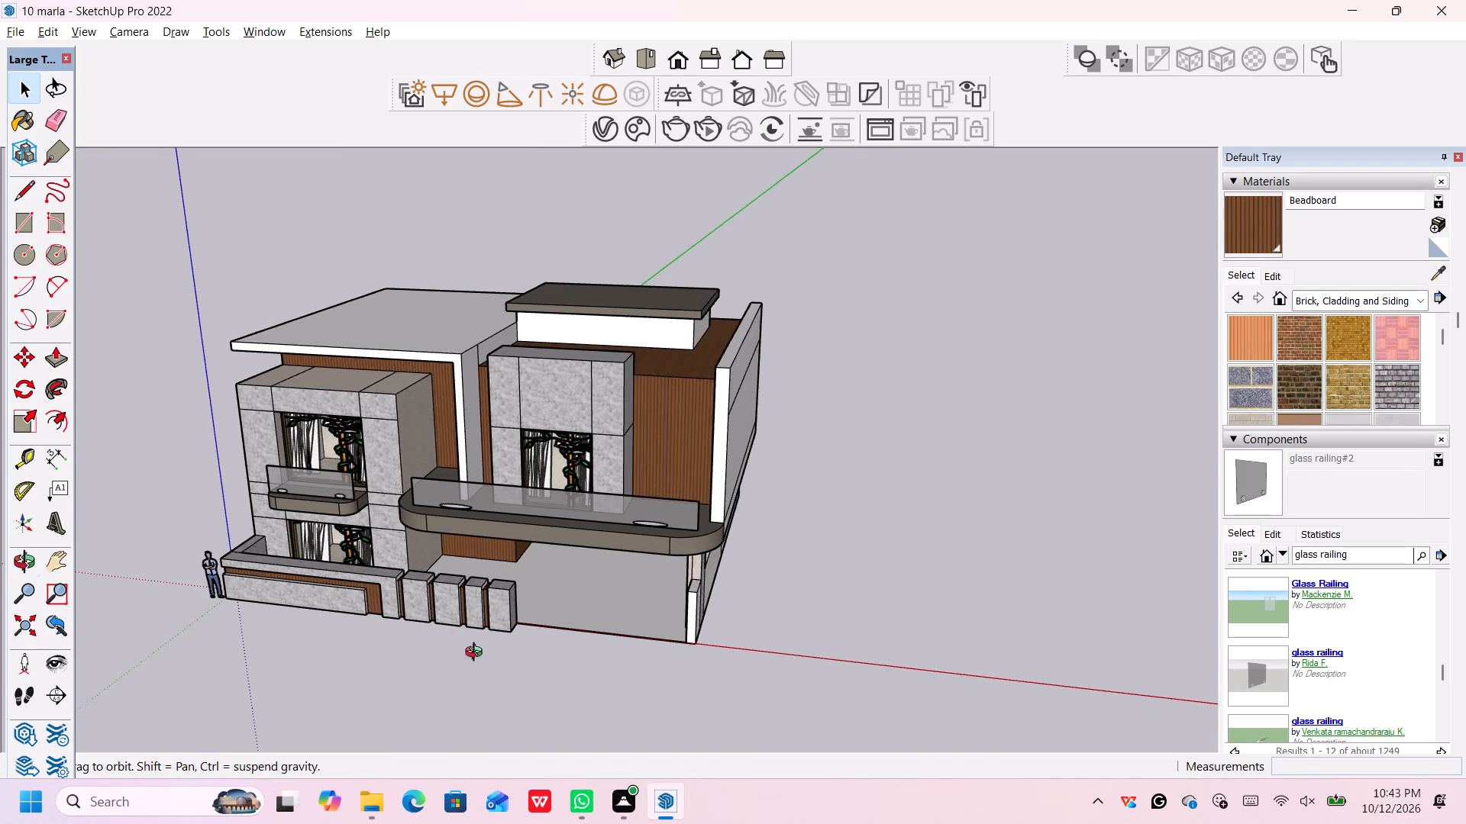
{"action": "middle_click_drag", "start_coordinate": [477, 654], "coordinate": [729, 550]}
{"action": "middle_click_drag", "start_coordinate": [593, 674], "coordinate": [578, 675]}
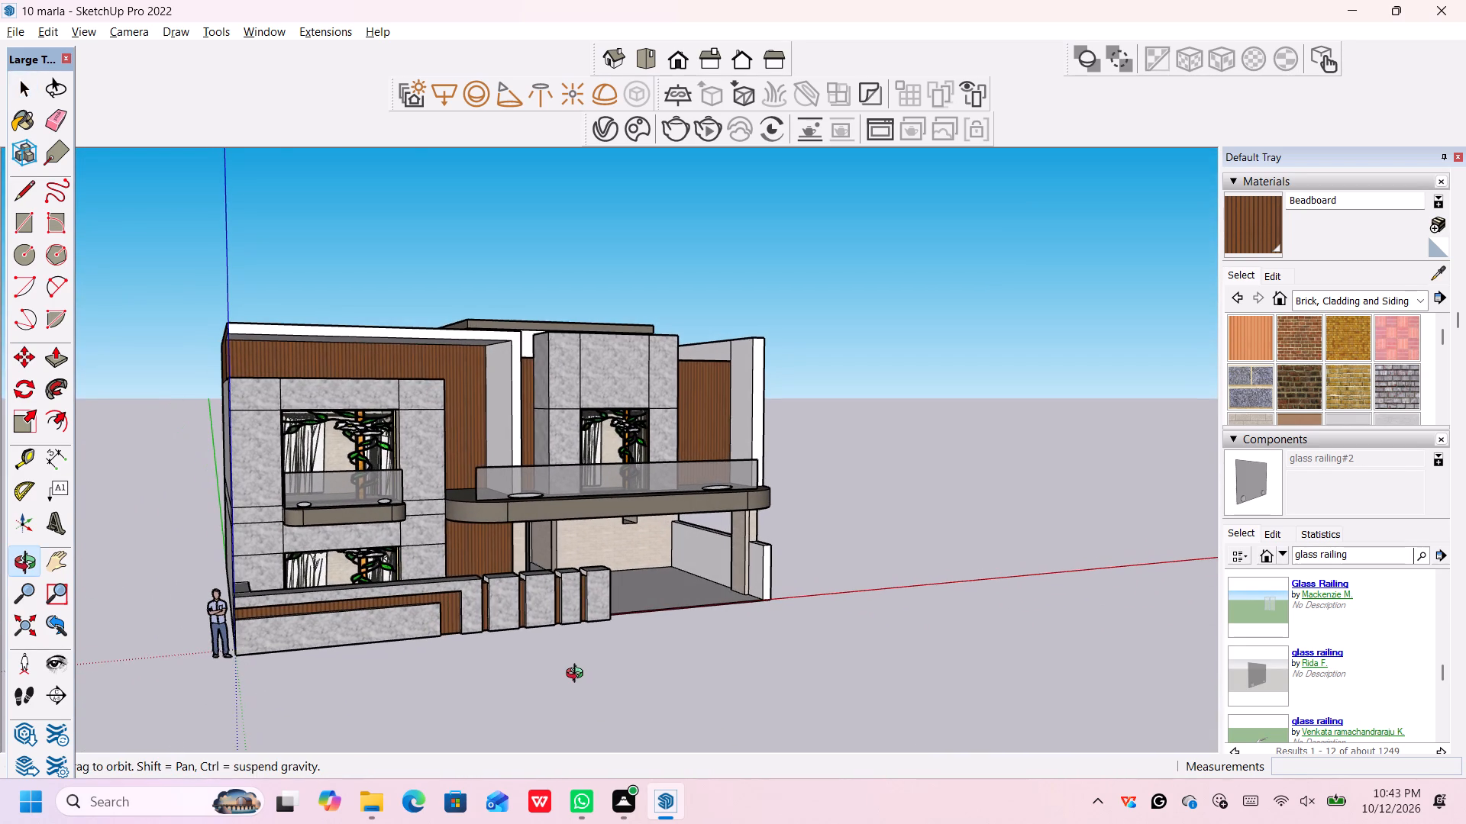
{"action": "middle_click_drag", "start_coordinate": [578, 675], "coordinate": [845, 697]}
{"action": "middle_click_drag", "start_coordinate": [828, 717], "coordinate": [635, 743], "text": "shift"}
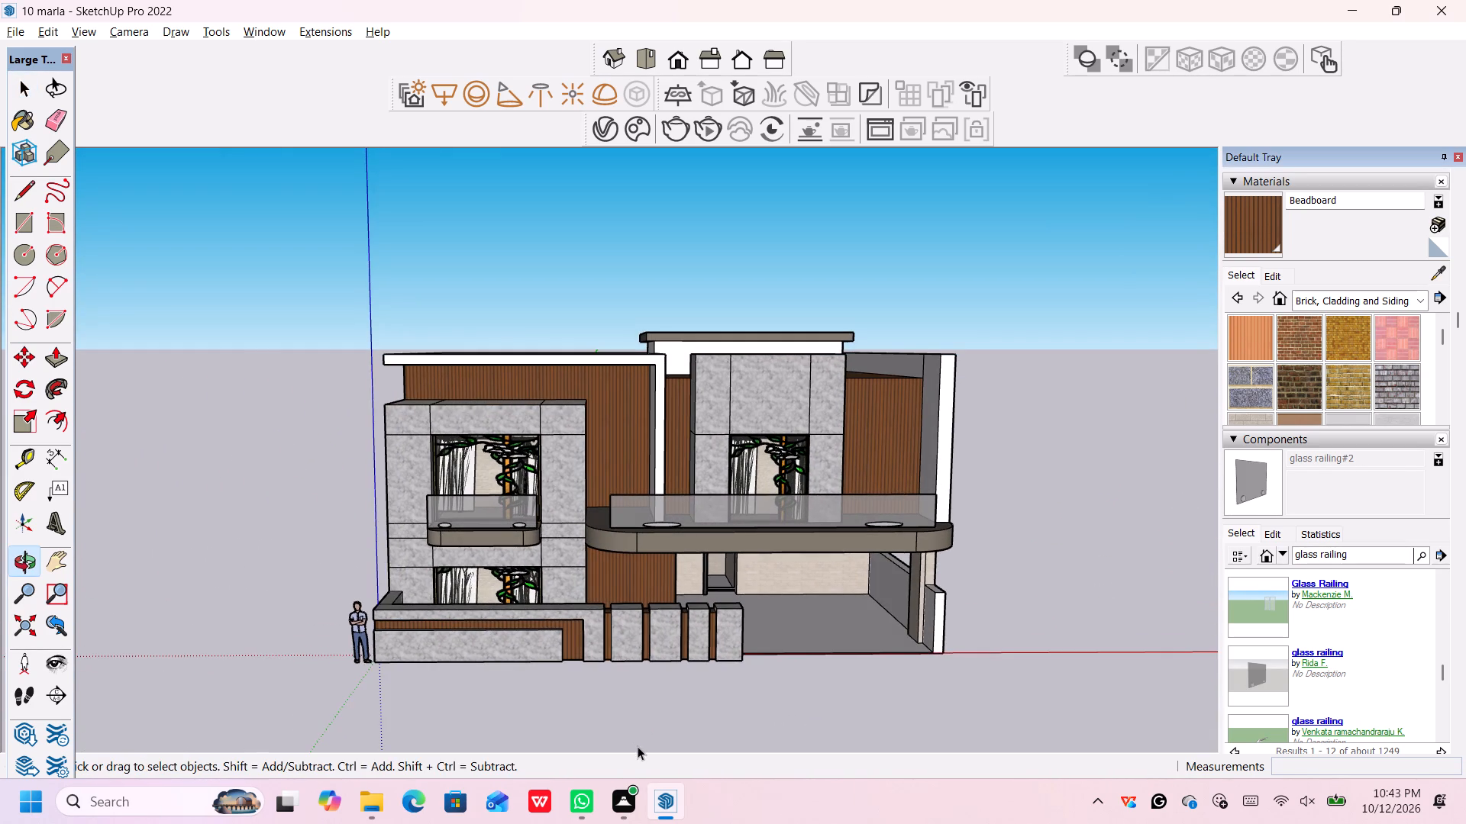
{"action": "middle_click_drag", "start_coordinate": [644, 731], "coordinate": [635, 698]}
{"action": "scroll", "coordinate": [639, 710], "scroll_direction": "up", "scroll_amount": 2}
{"action": "scroll", "coordinate": [643, 713], "scroll_direction": "down", "scroll_amount": 1}
{"action": "scroll", "coordinate": [644, 713], "scroll_direction": "up", "scroll_amount": 1}
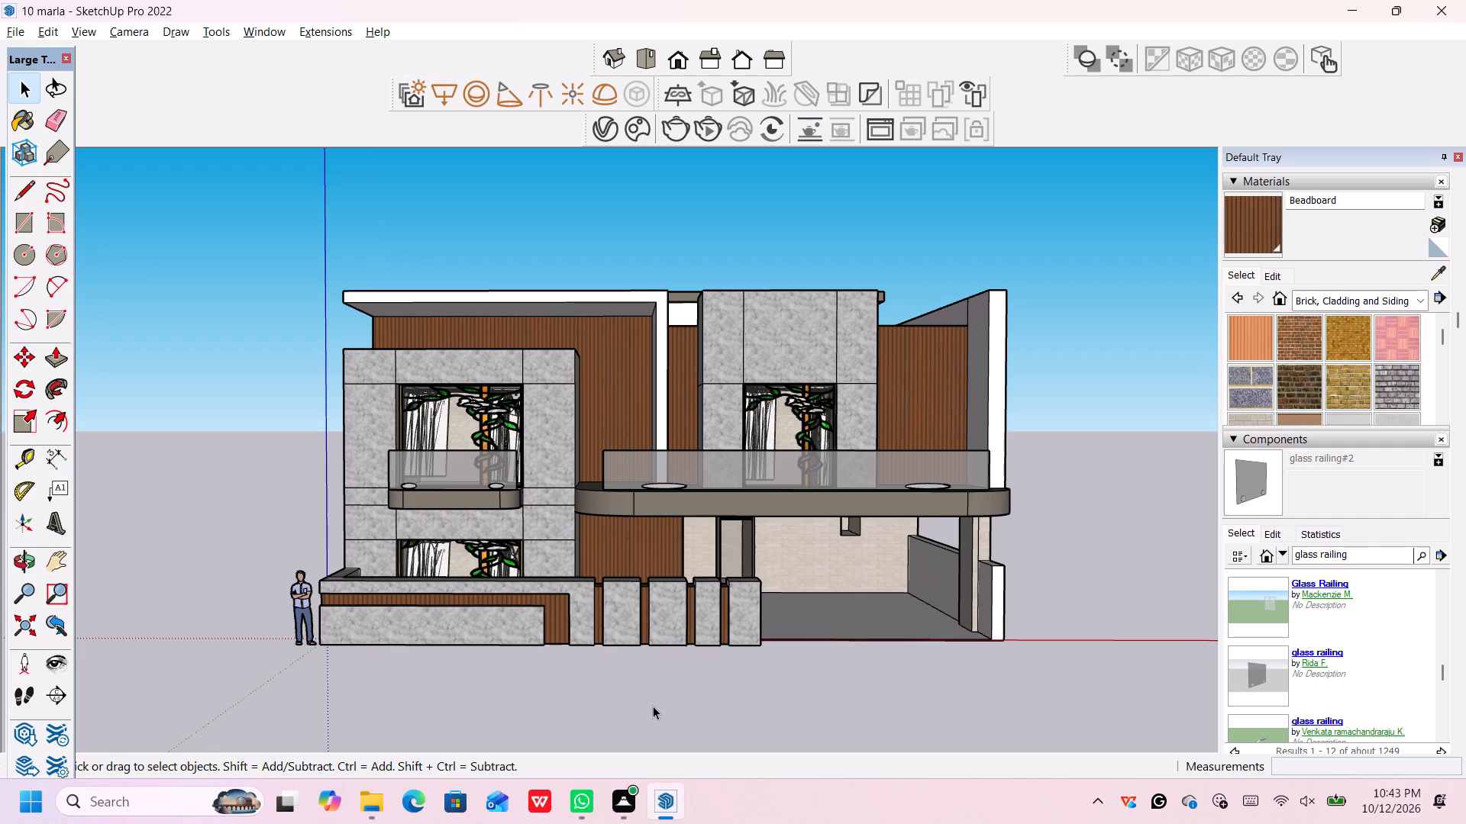
{"action": "scroll", "coordinate": [655, 699], "scroll_direction": "down", "scroll_amount": 1}
{"action": "scroll", "coordinate": [655, 699], "scroll_direction": "up", "scroll_amount": 3}
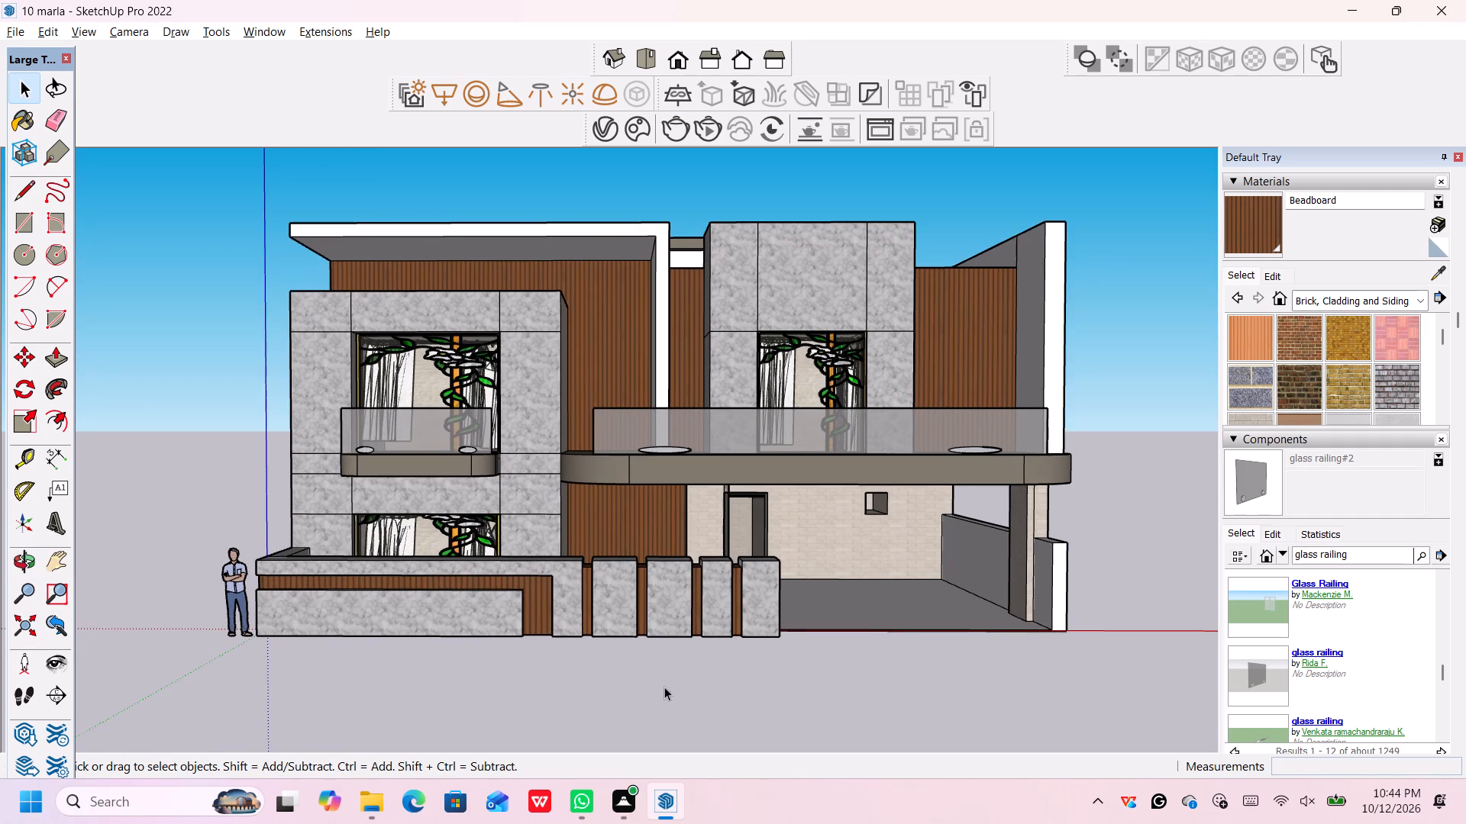
{"action": "middle_click_drag", "start_coordinate": [664, 689], "coordinate": [667, 702]}
{"action": "scroll", "coordinate": [667, 700], "scroll_direction": "up", "scroll_amount": 1}
{"action": "middle_click_drag", "start_coordinate": [667, 697], "coordinate": [664, 715]}
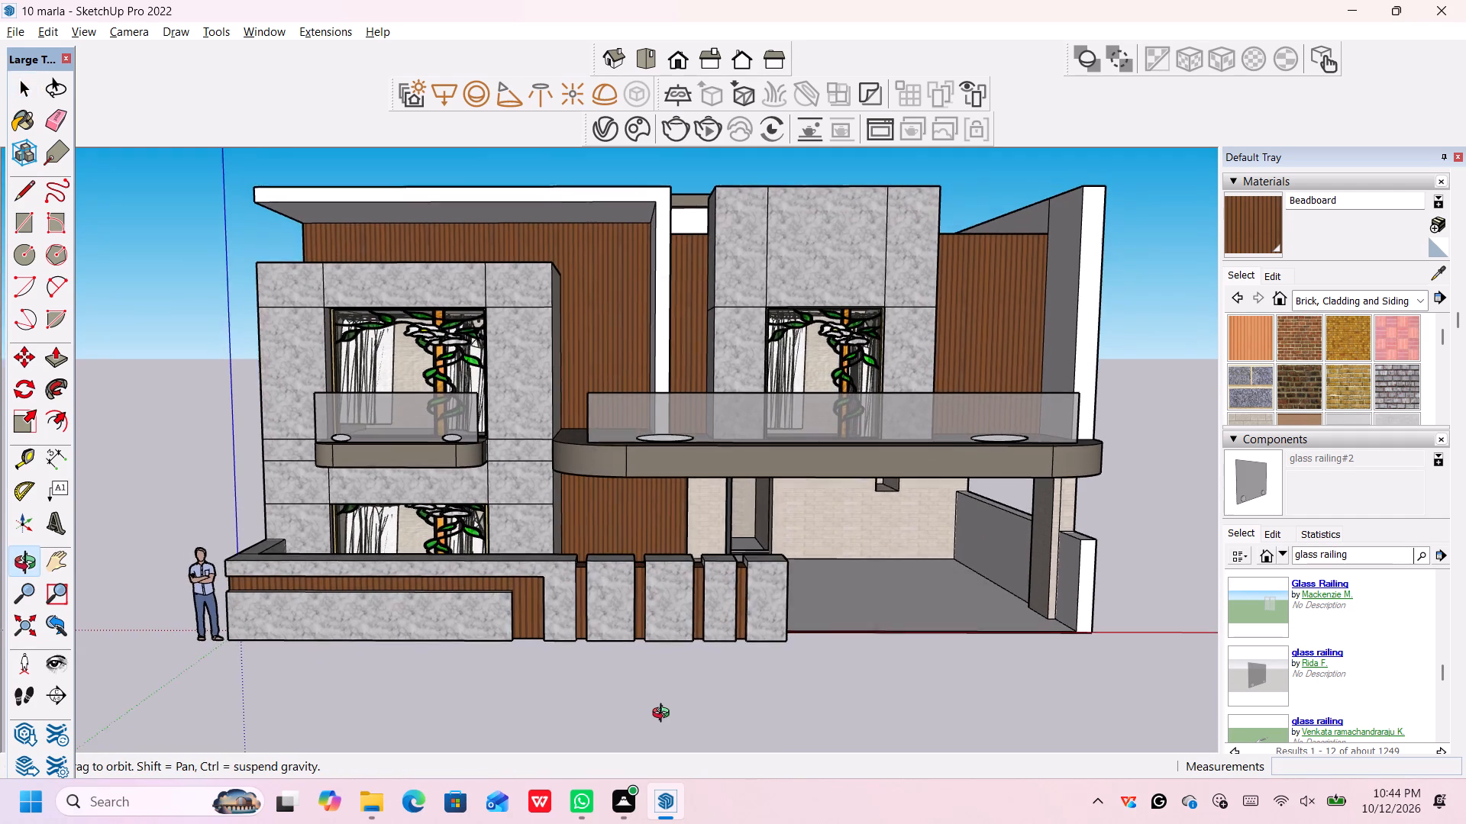
{"action": "middle_click_drag", "start_coordinate": [664, 715], "coordinate": [664, 720]}
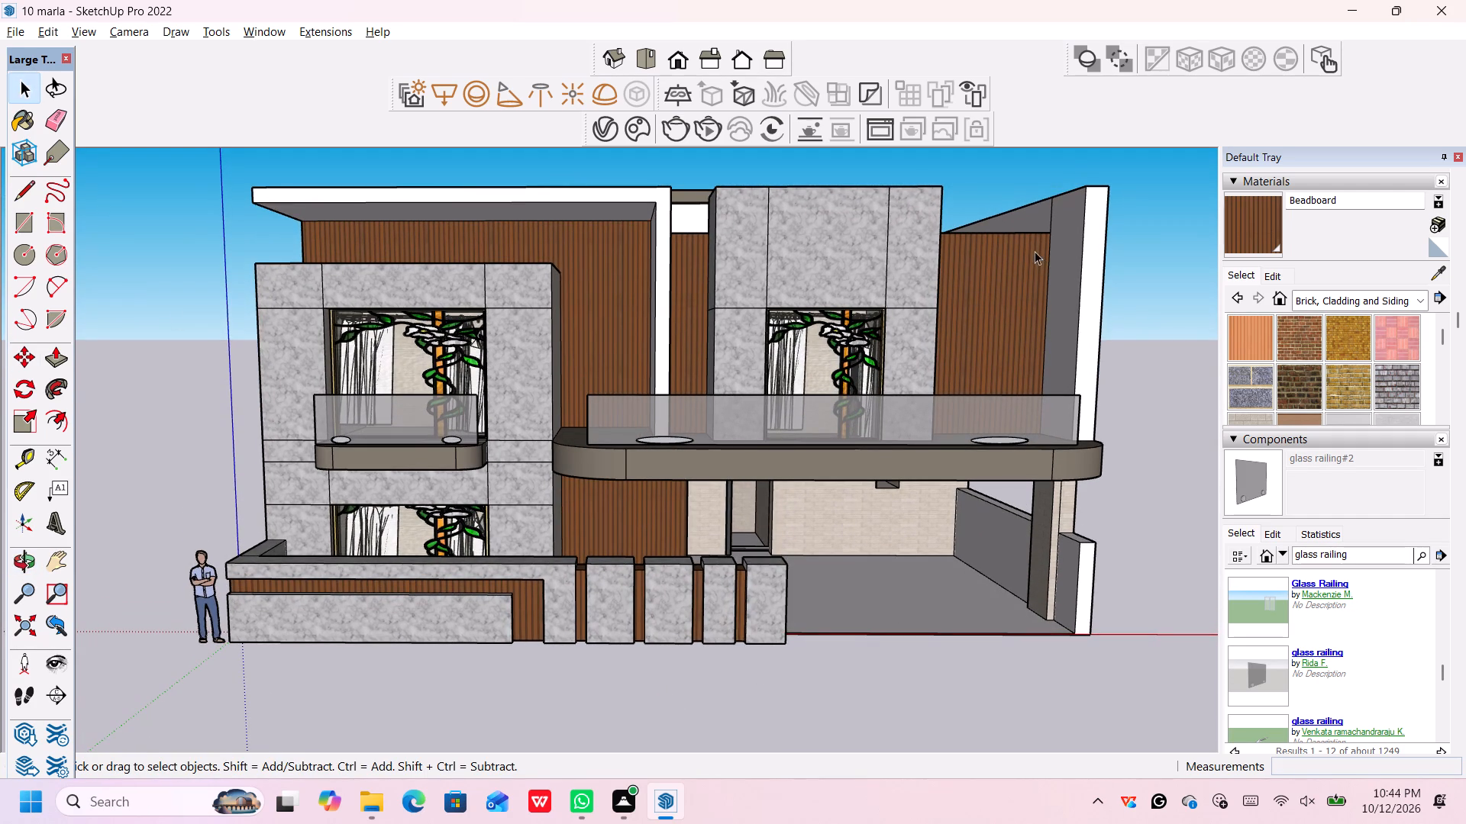
{"action": "scroll", "coordinate": [1110, 303], "scroll_direction": "down", "scroll_amount": 1}
{"action": "scroll", "coordinate": [1112, 303], "scroll_direction": "up", "scroll_amount": 1}
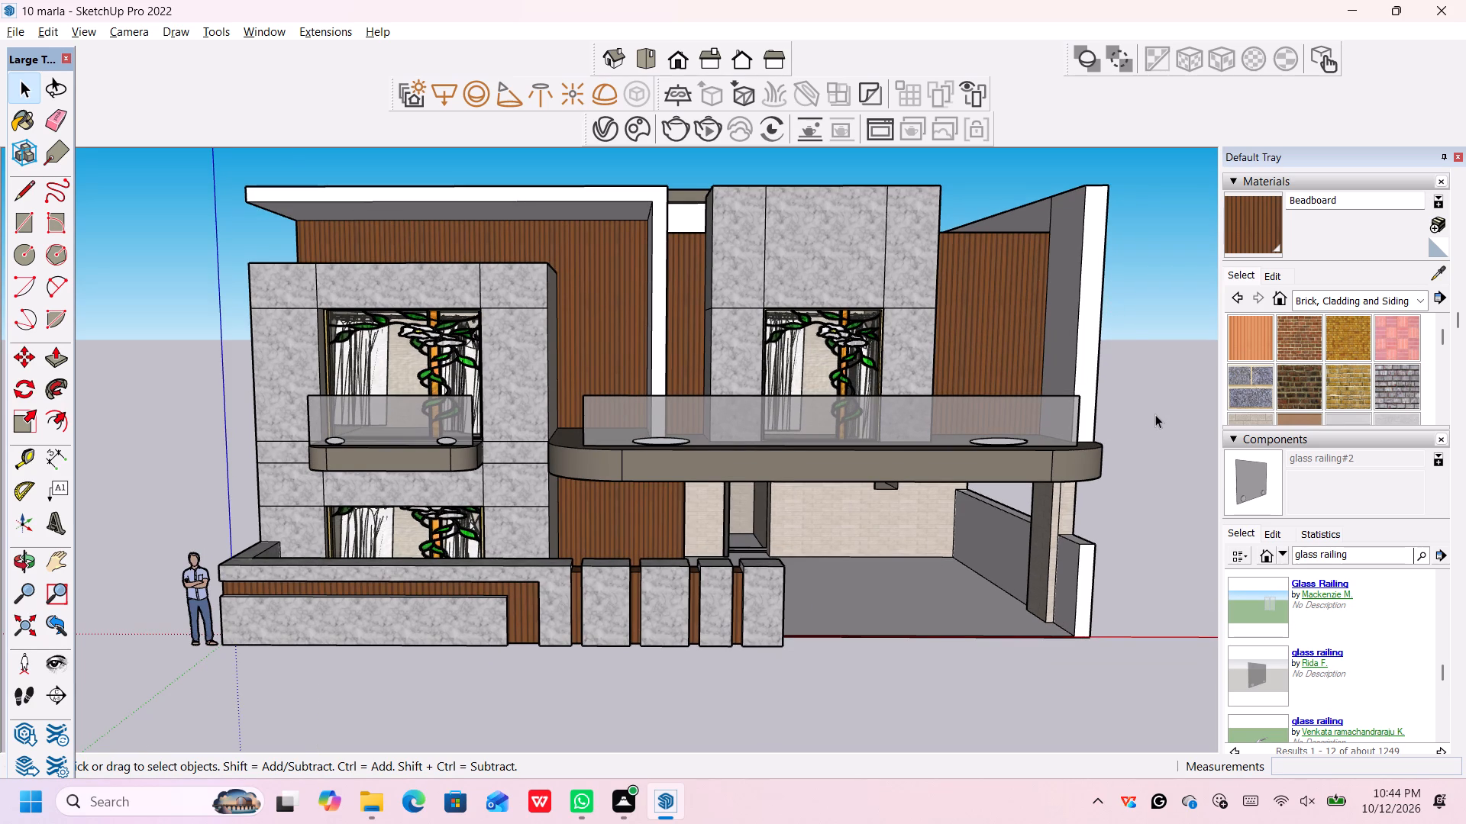
Capture a screenshot of the whole model viewport showing the front facade.
{"action": "key", "text": "Print"}
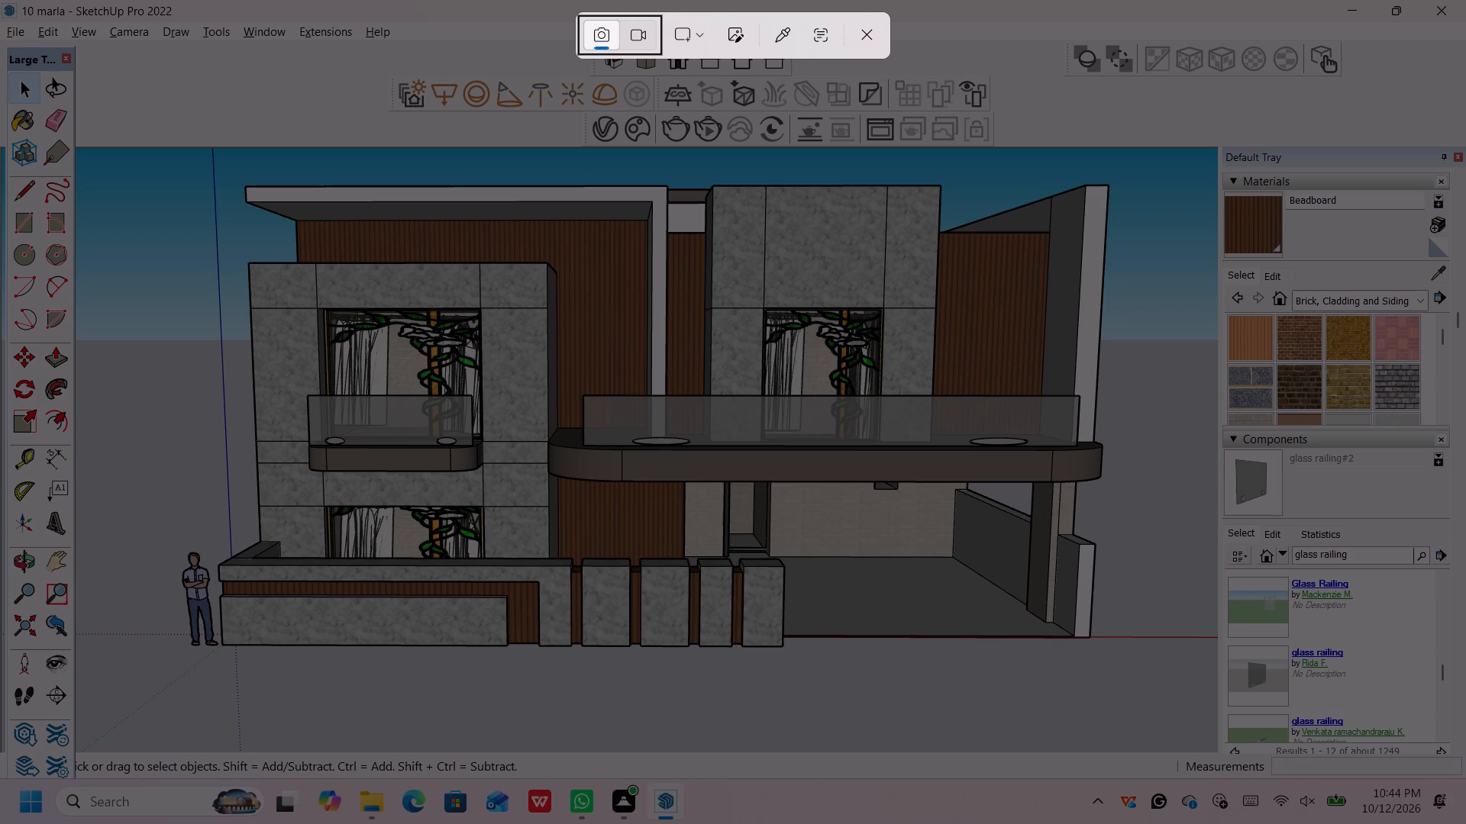
{"action": "left_click_drag", "start_coordinate": [76, 148], "coordinate": [1183, 686]}
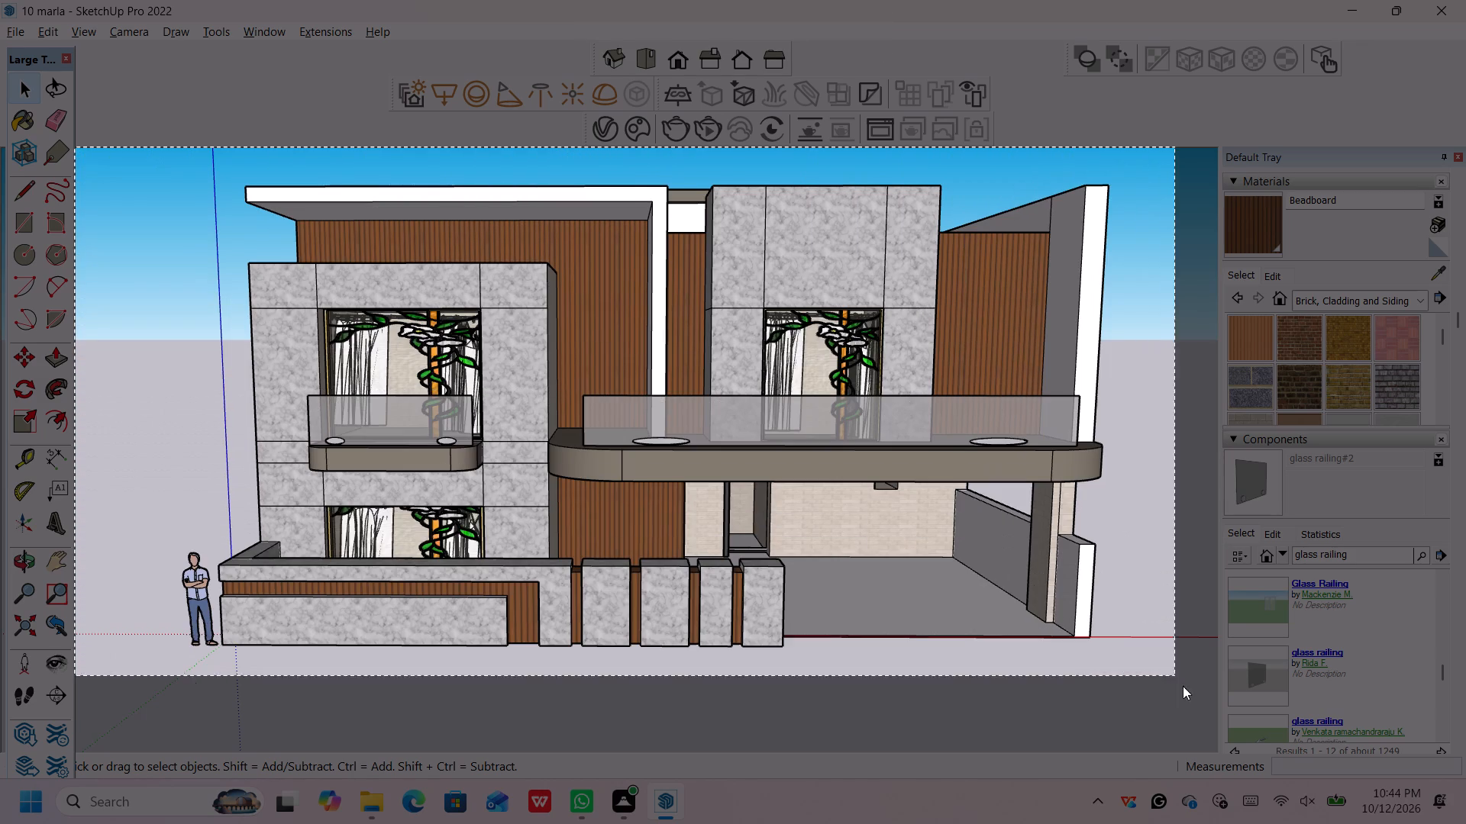
{"action": "left_click_drag", "start_coordinate": [1183, 686], "coordinate": [1214, 752]}
Export the view as a 2D PDF named 10 marla into Desktop > synbiosis solutions > civil dwg 2 > 10 marla.
{"action": "left_click", "coordinate": [16, 33]}
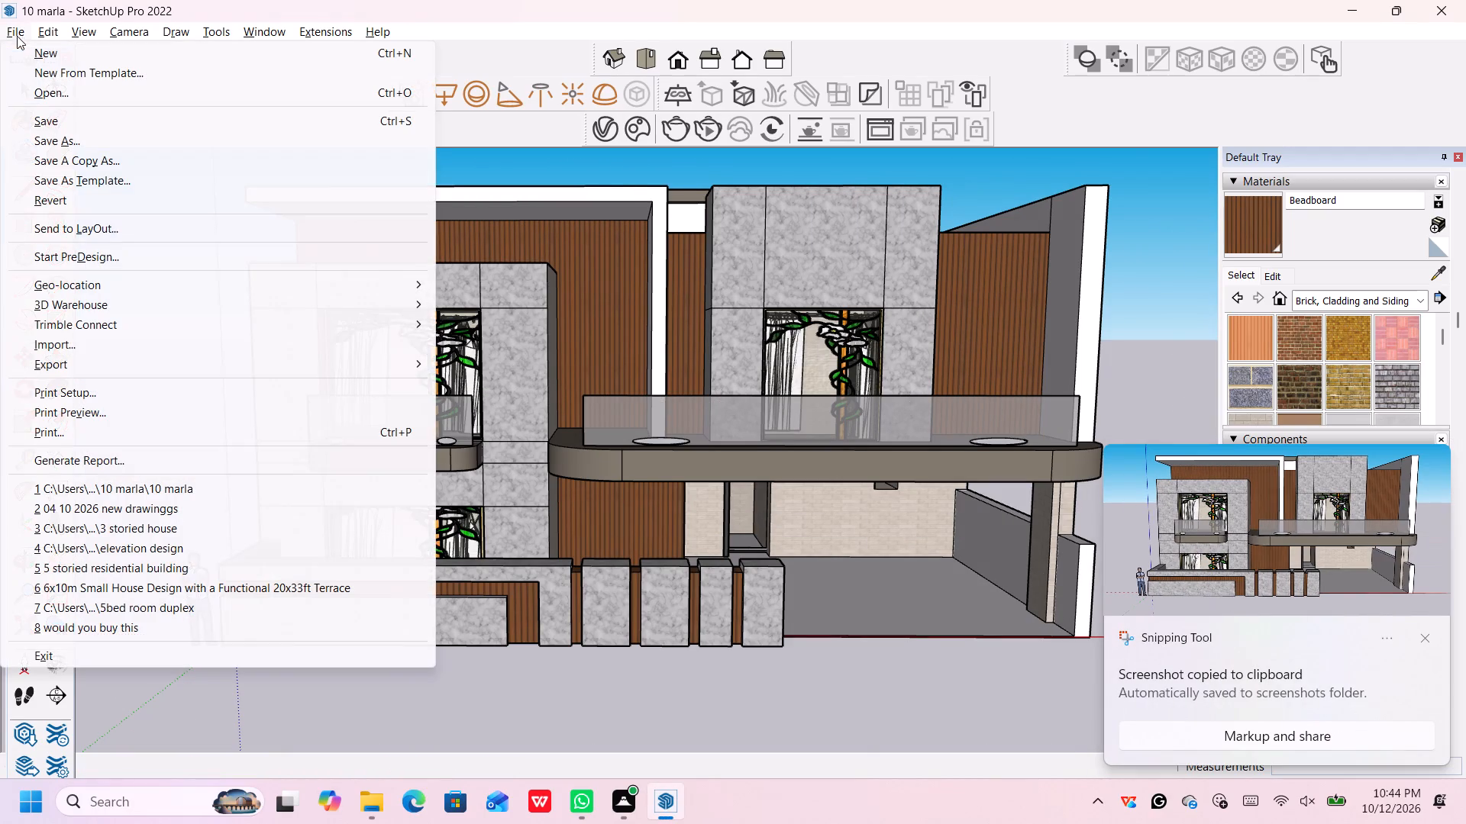
{"action": "left_click", "coordinate": [100, 365]}
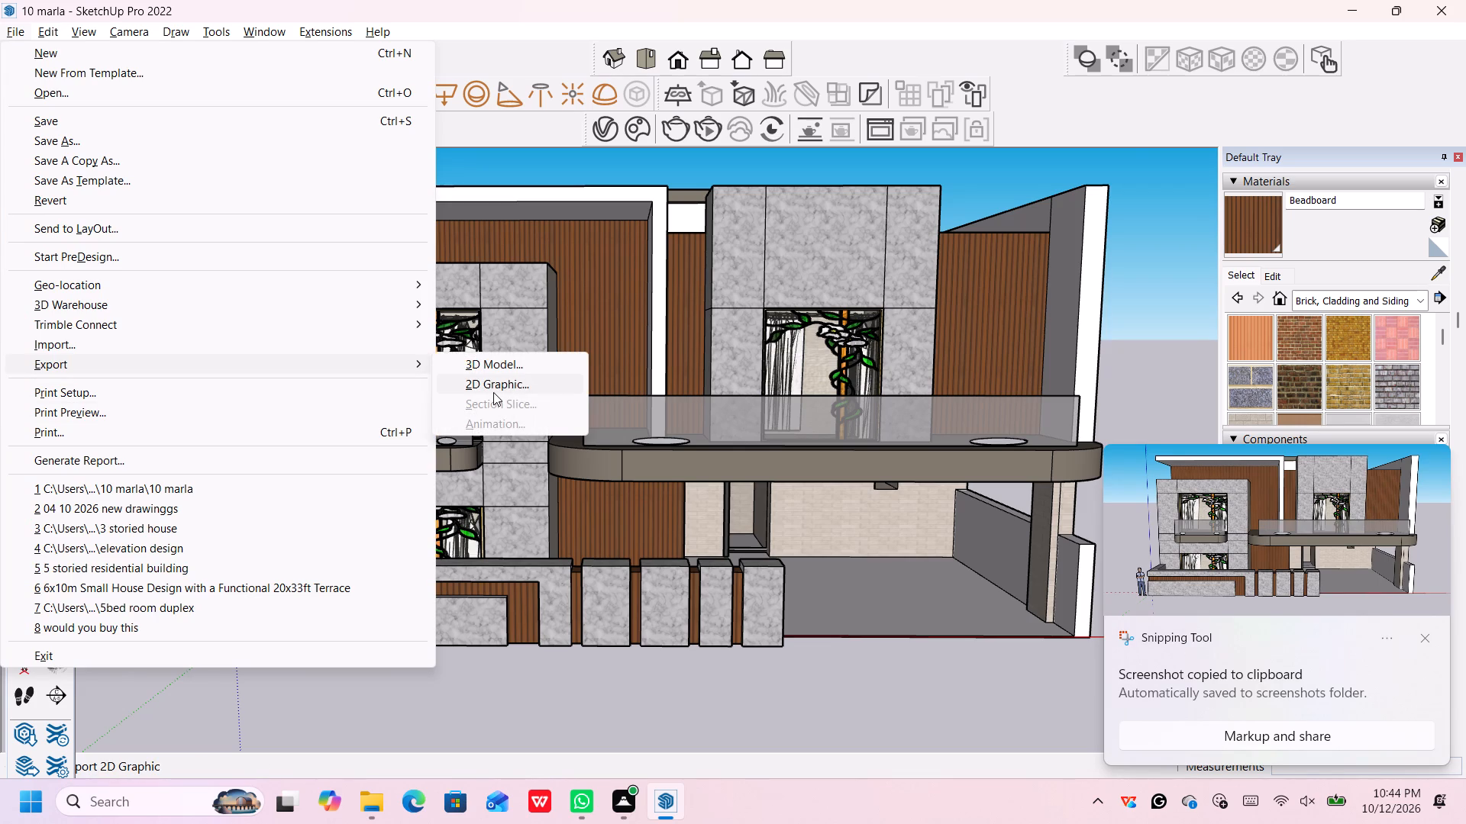
{"action": "left_click", "coordinate": [496, 390]}
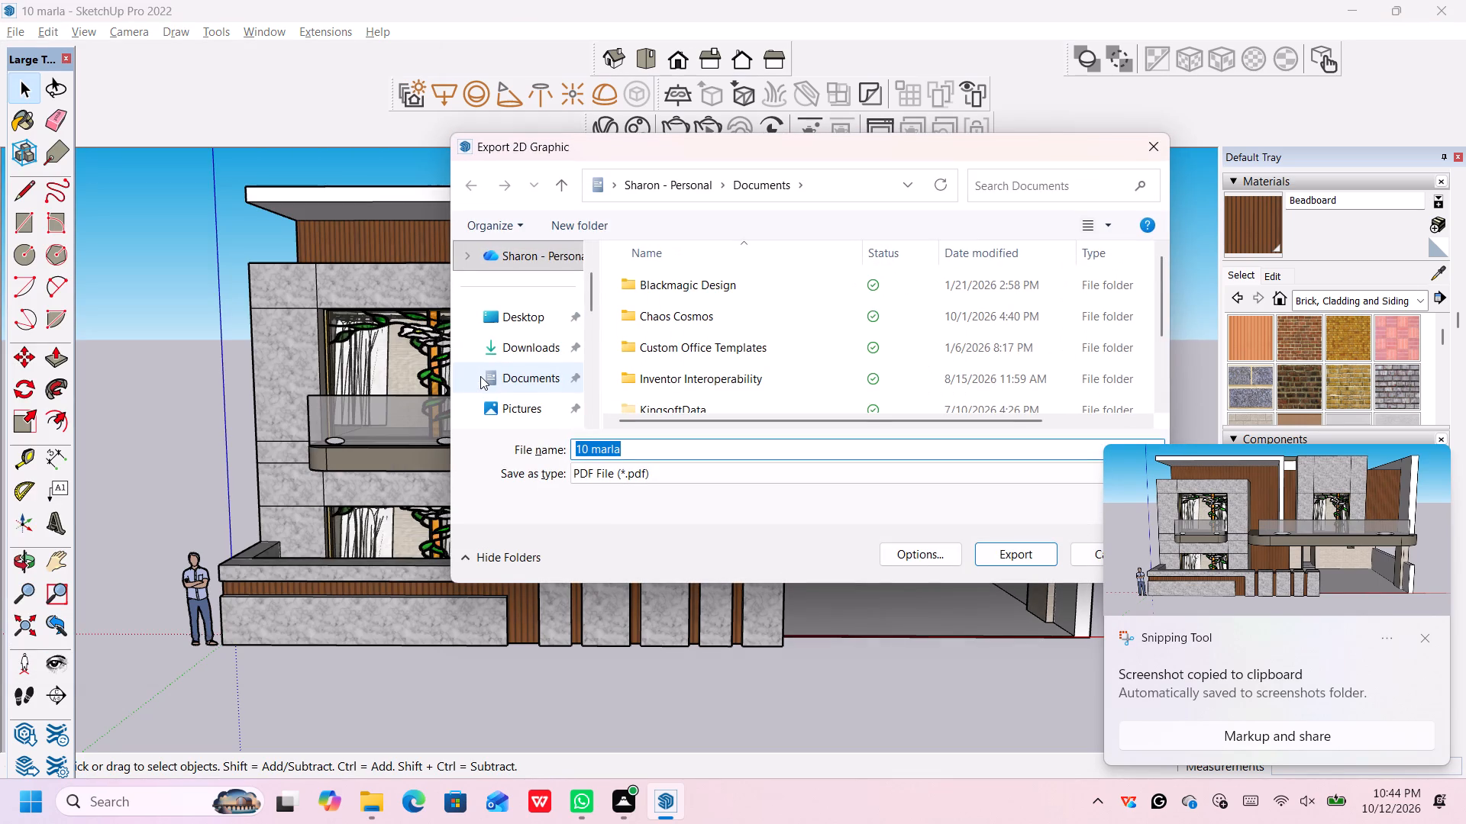
{"action": "double_click", "coordinate": [515, 321]}
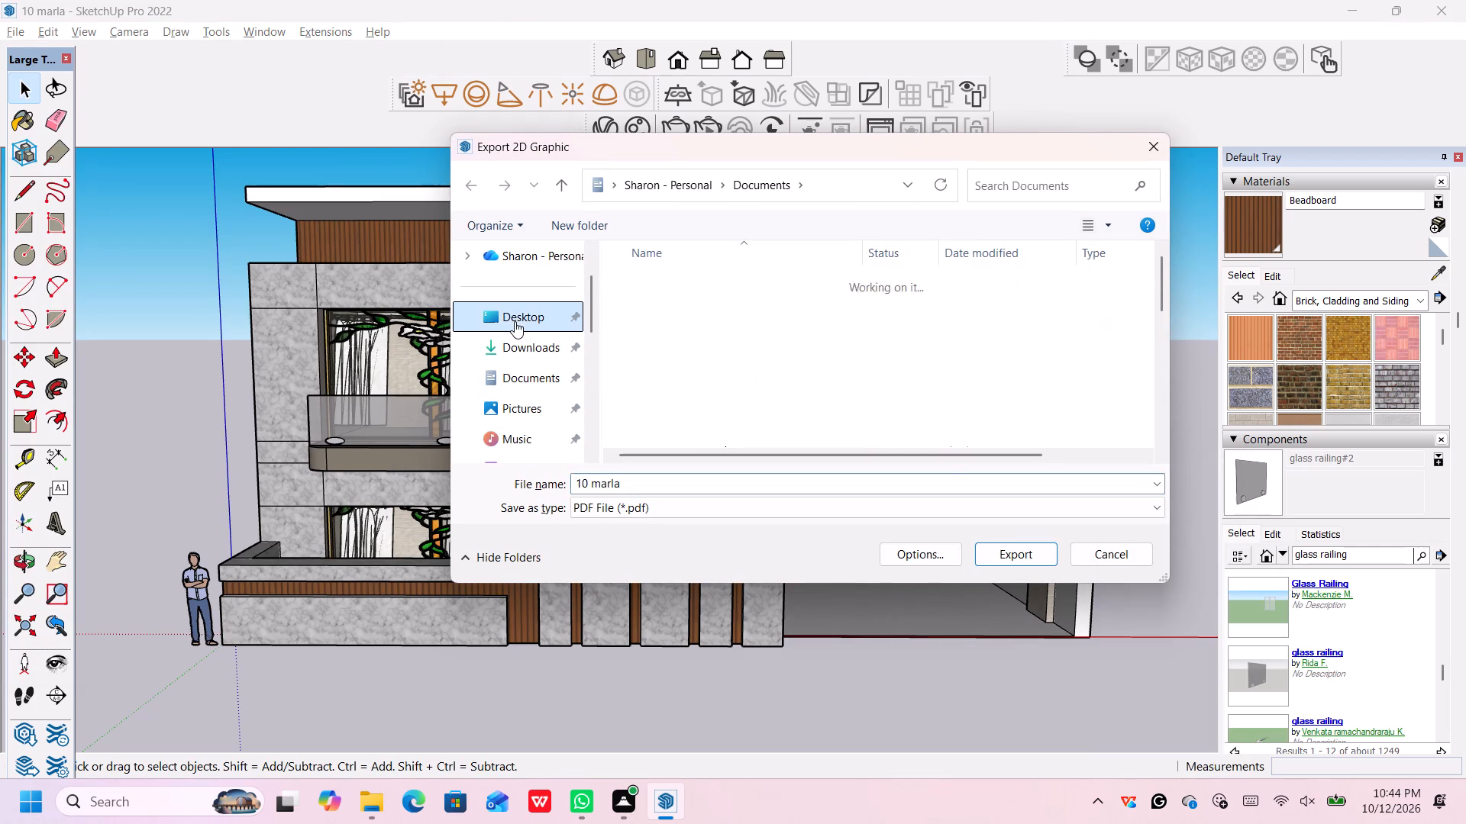
{"action": "scroll", "coordinate": [688, 368], "scroll_direction": "down", "scroll_amount": 11}
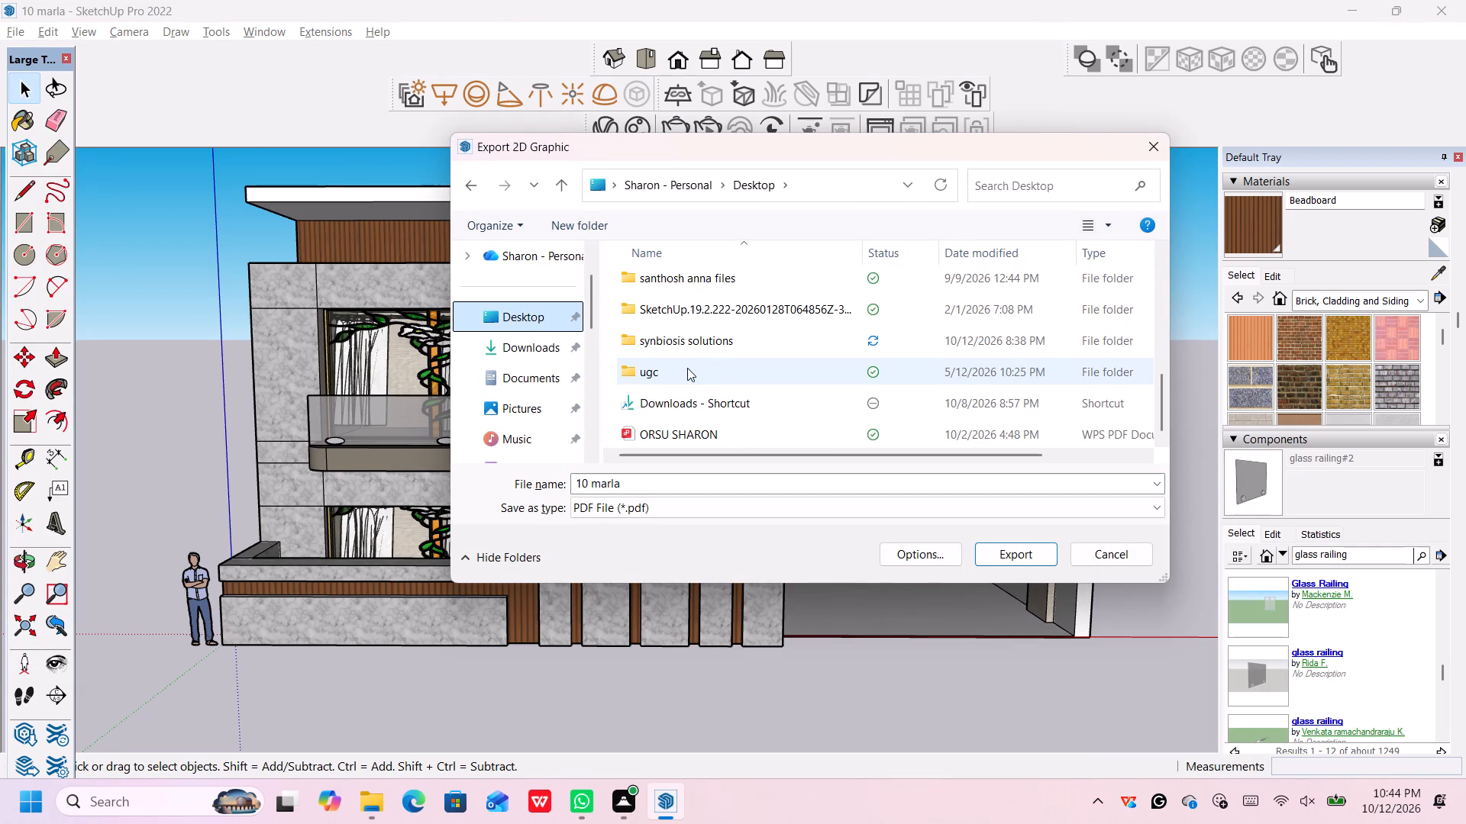
{"action": "double_click", "coordinate": [709, 340]}
{"action": "double_click", "coordinate": [710, 351]}
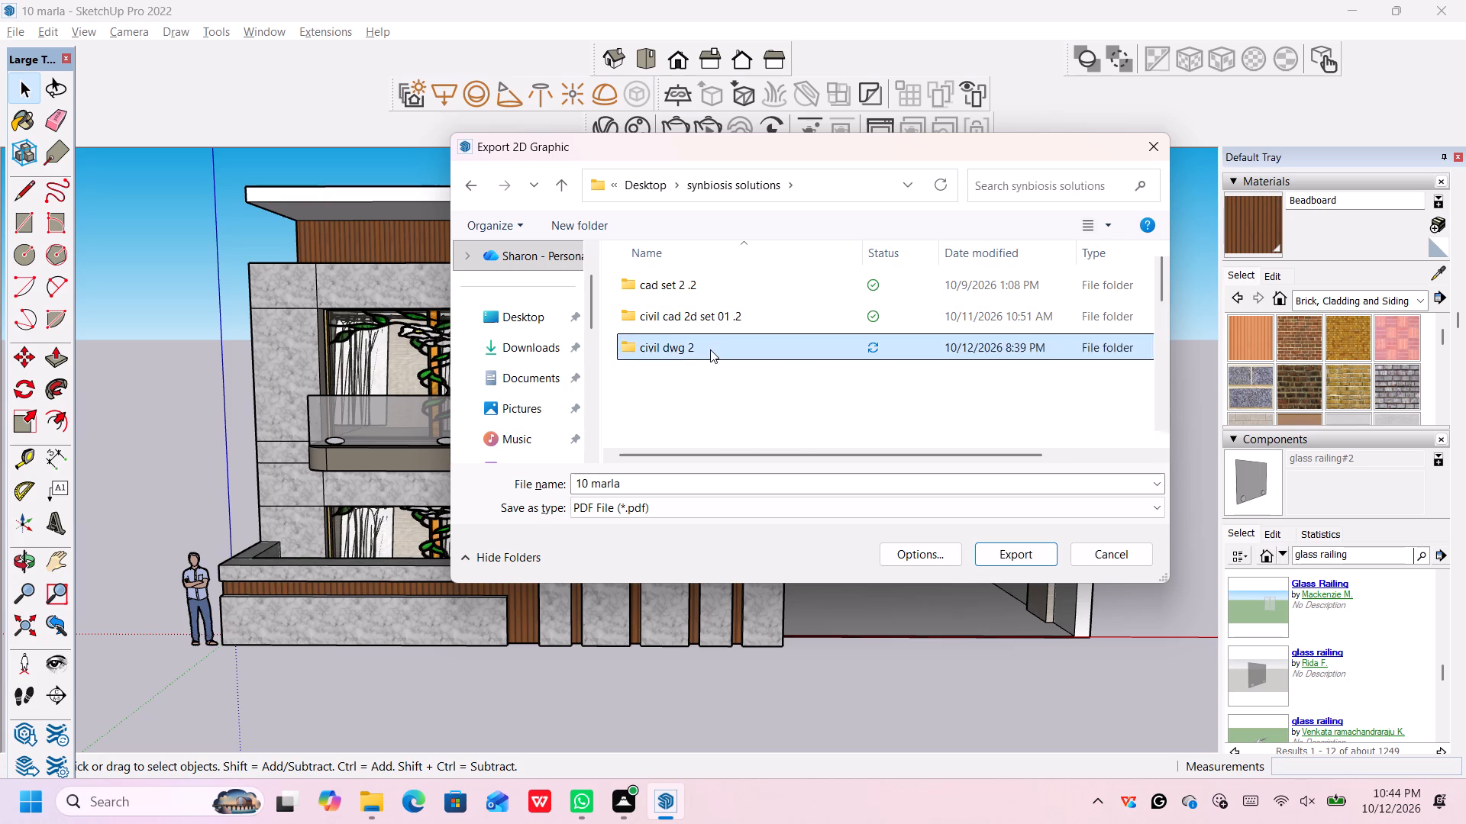
{"action": "scroll", "coordinate": [710, 351], "scroll_direction": "down", "scroll_amount": 6}
{"action": "scroll", "coordinate": [710, 349], "scroll_direction": "up", "scroll_amount": 2}
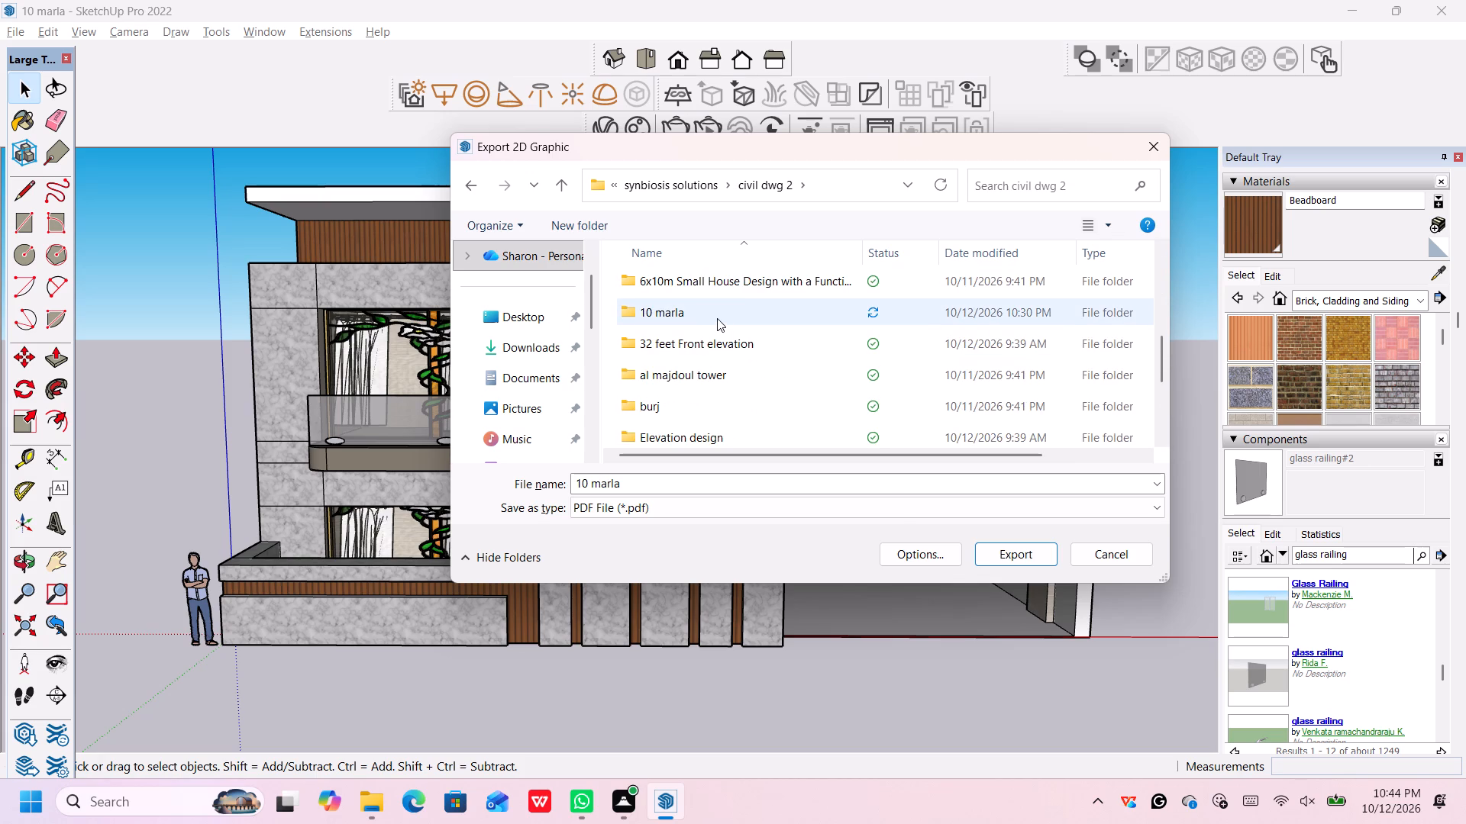
{"action": "double_click", "coordinate": [718, 318]}
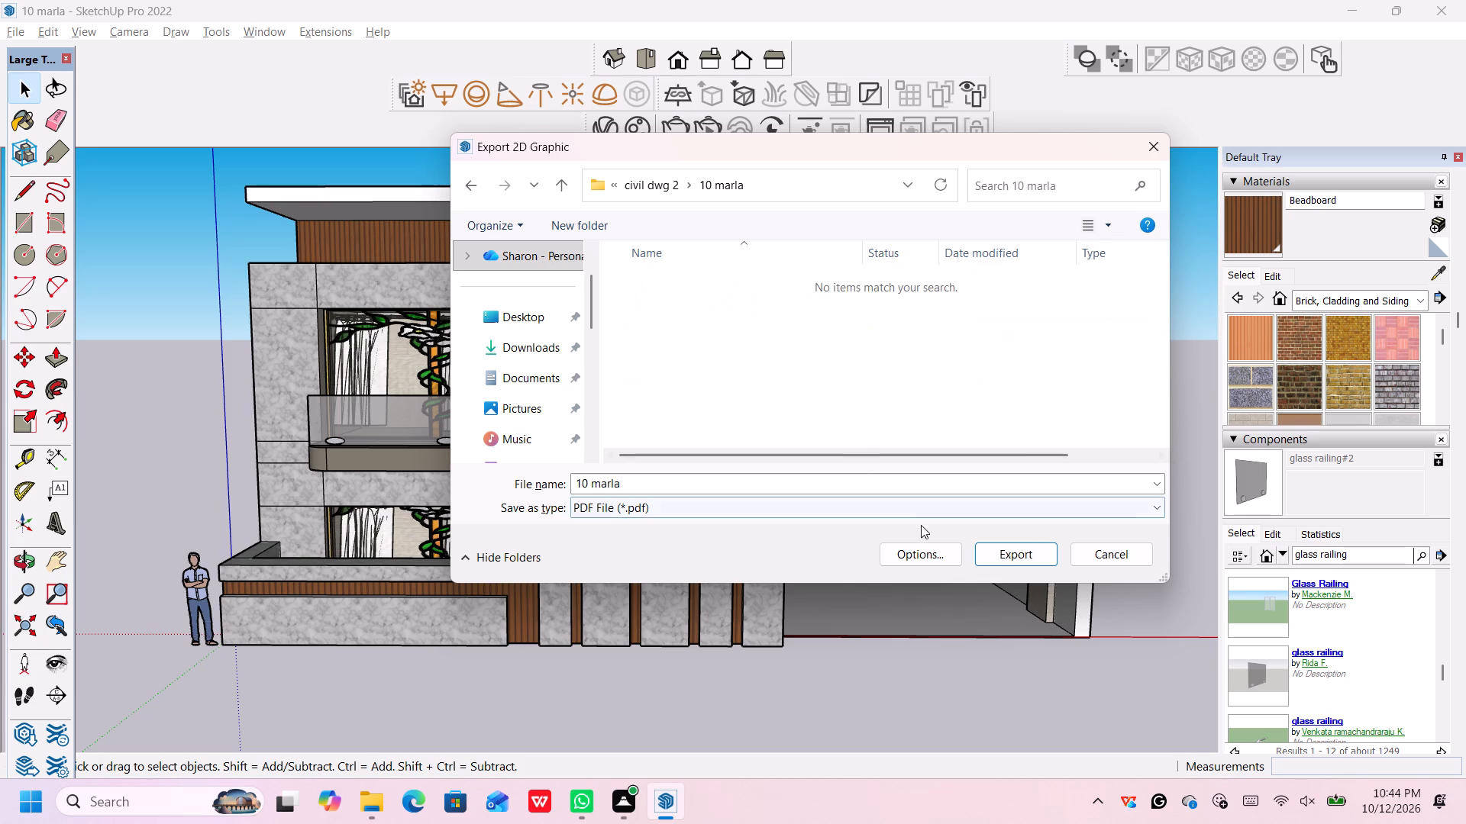
{"action": "left_click", "coordinate": [1006, 549]}
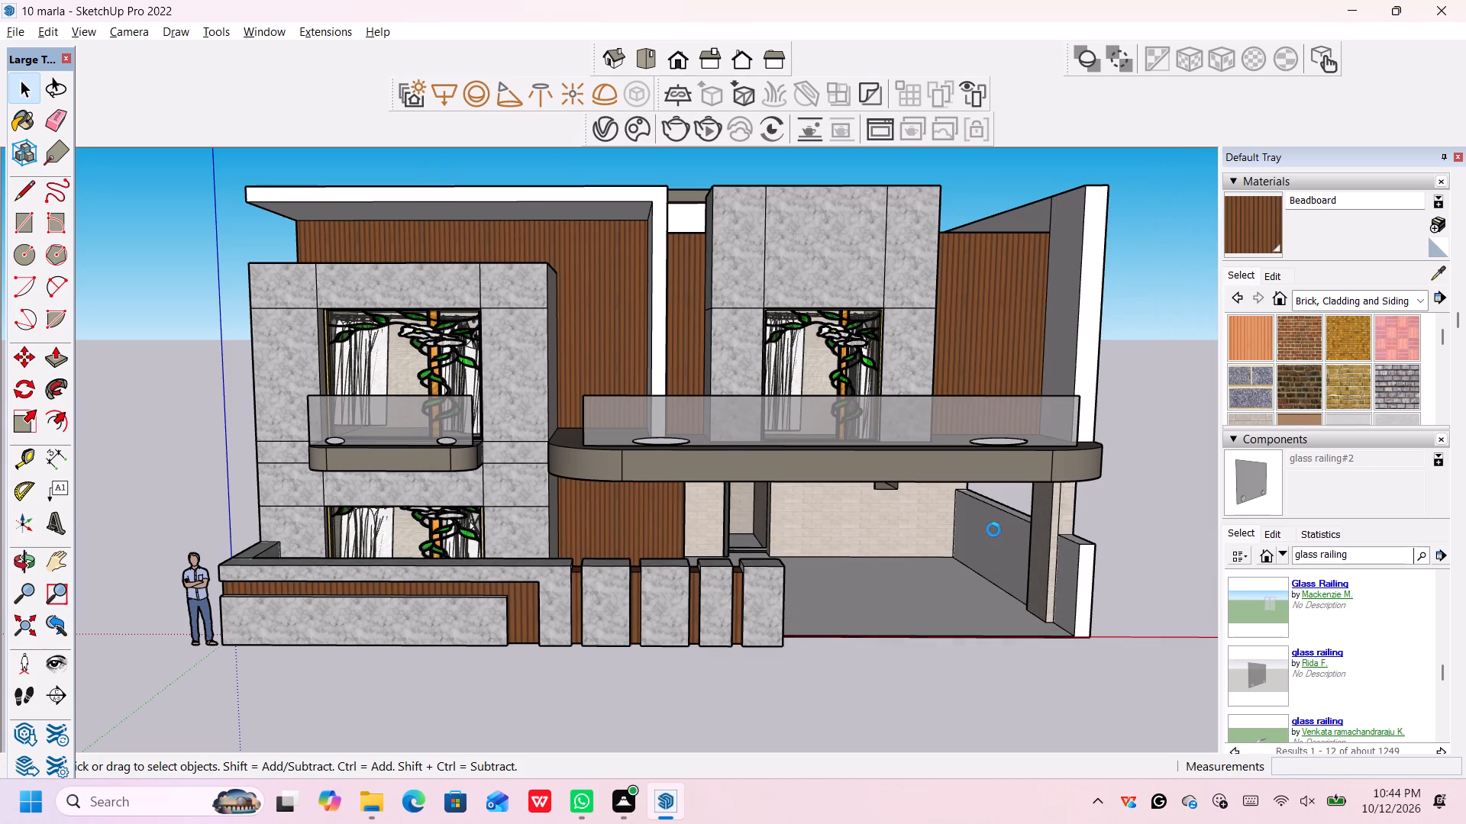